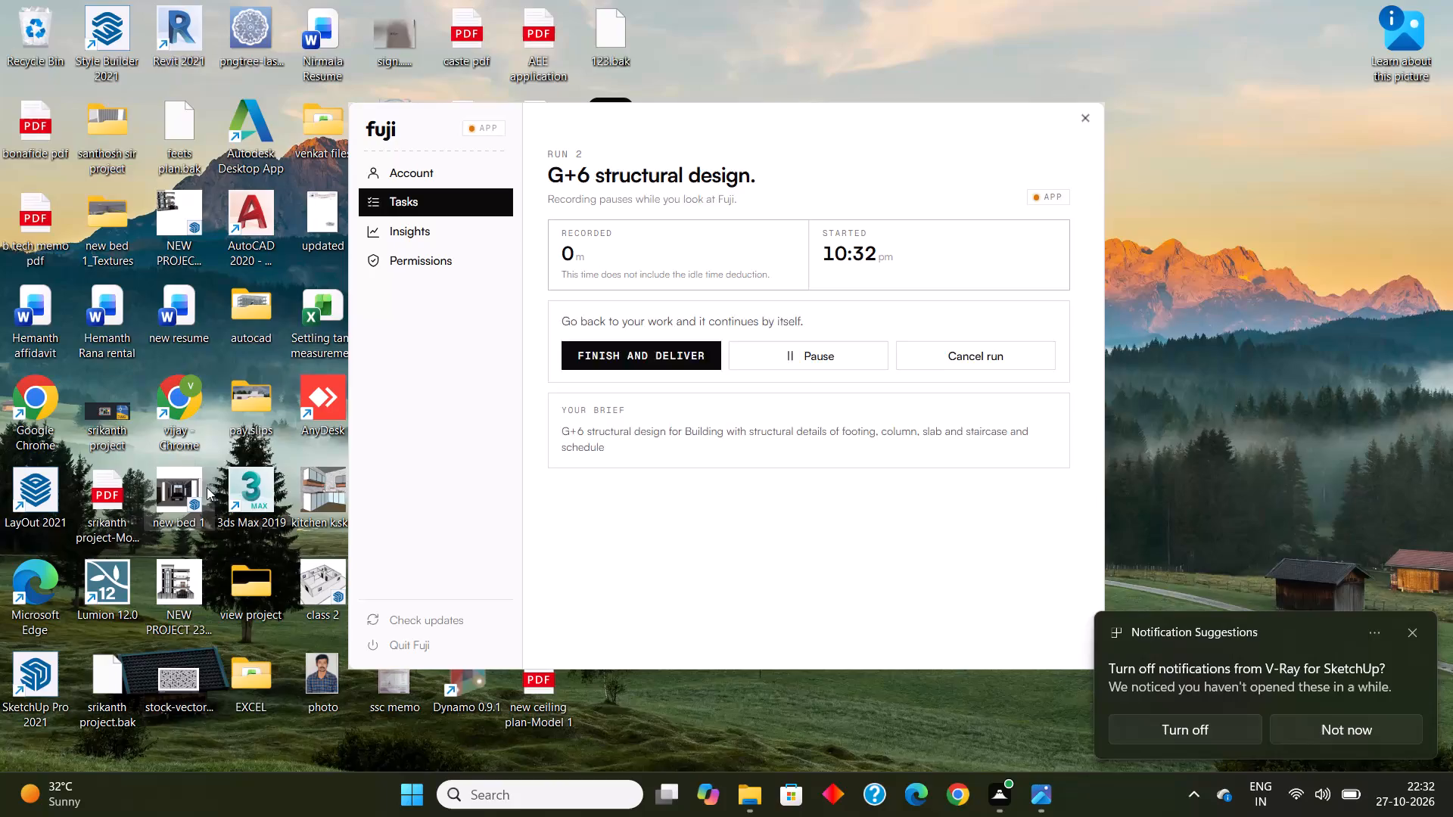
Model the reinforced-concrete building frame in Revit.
Launch Revit 2021 from the desktop.
{"action": "double_click", "coordinate": [179, 31]}
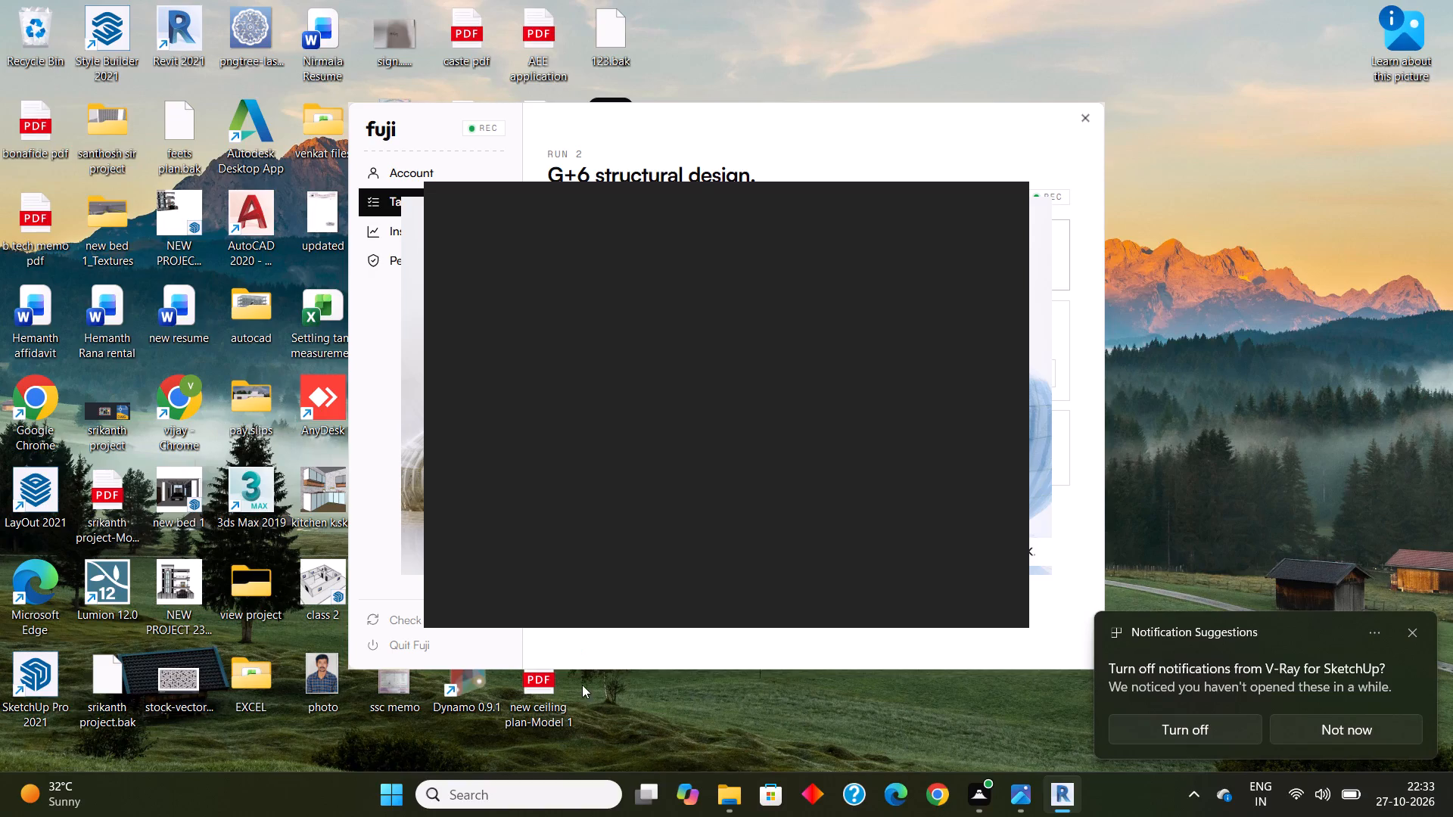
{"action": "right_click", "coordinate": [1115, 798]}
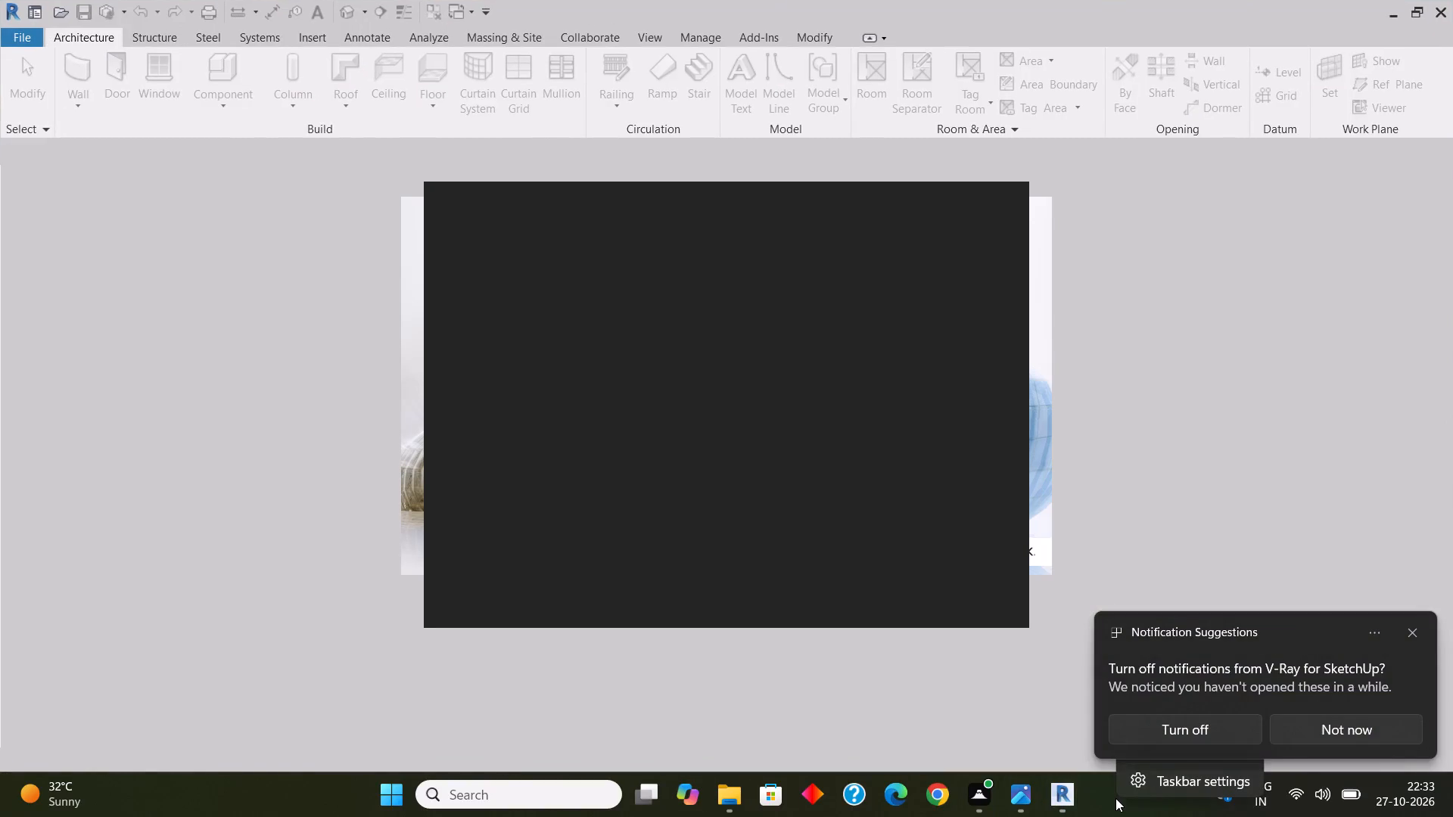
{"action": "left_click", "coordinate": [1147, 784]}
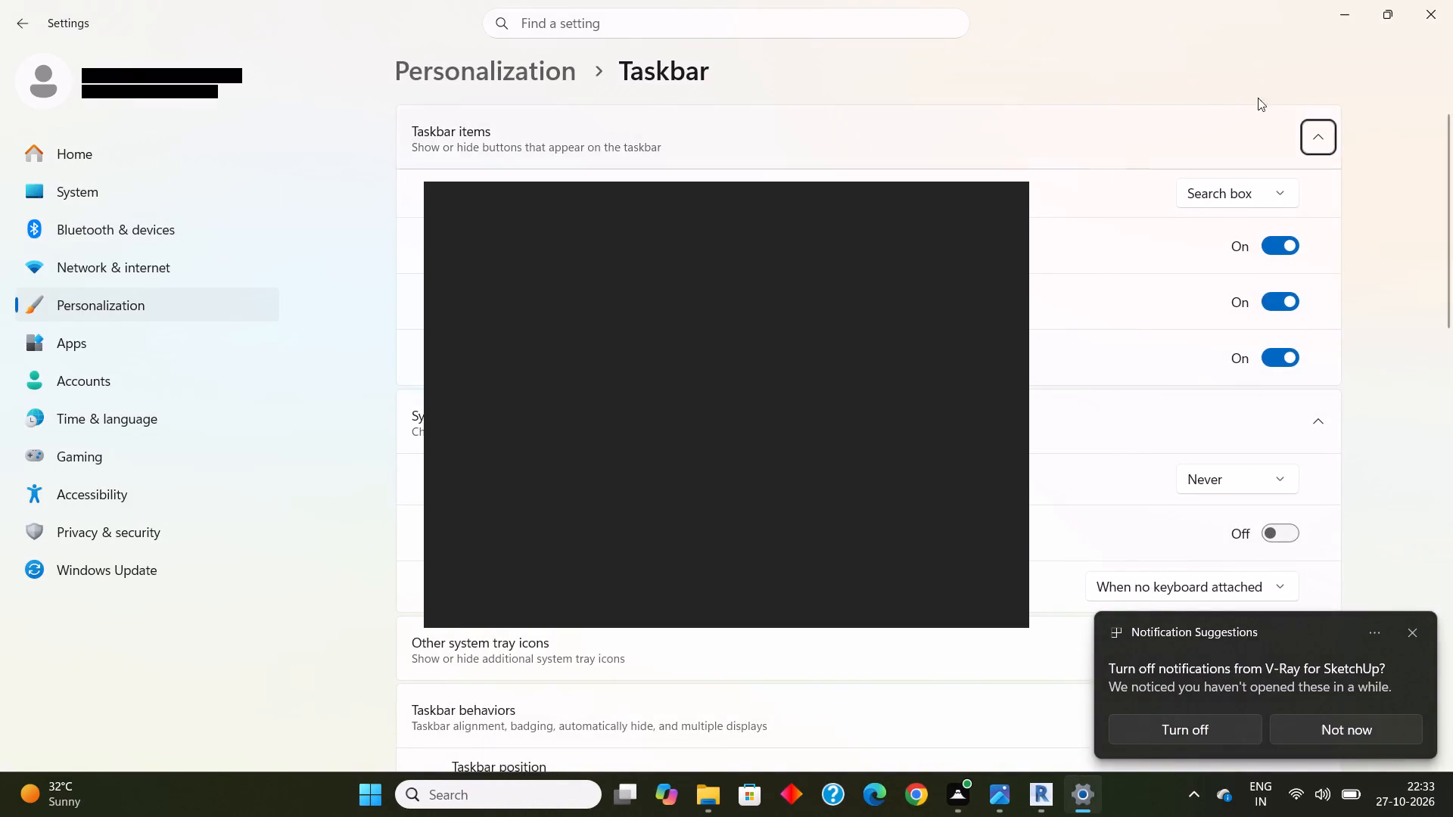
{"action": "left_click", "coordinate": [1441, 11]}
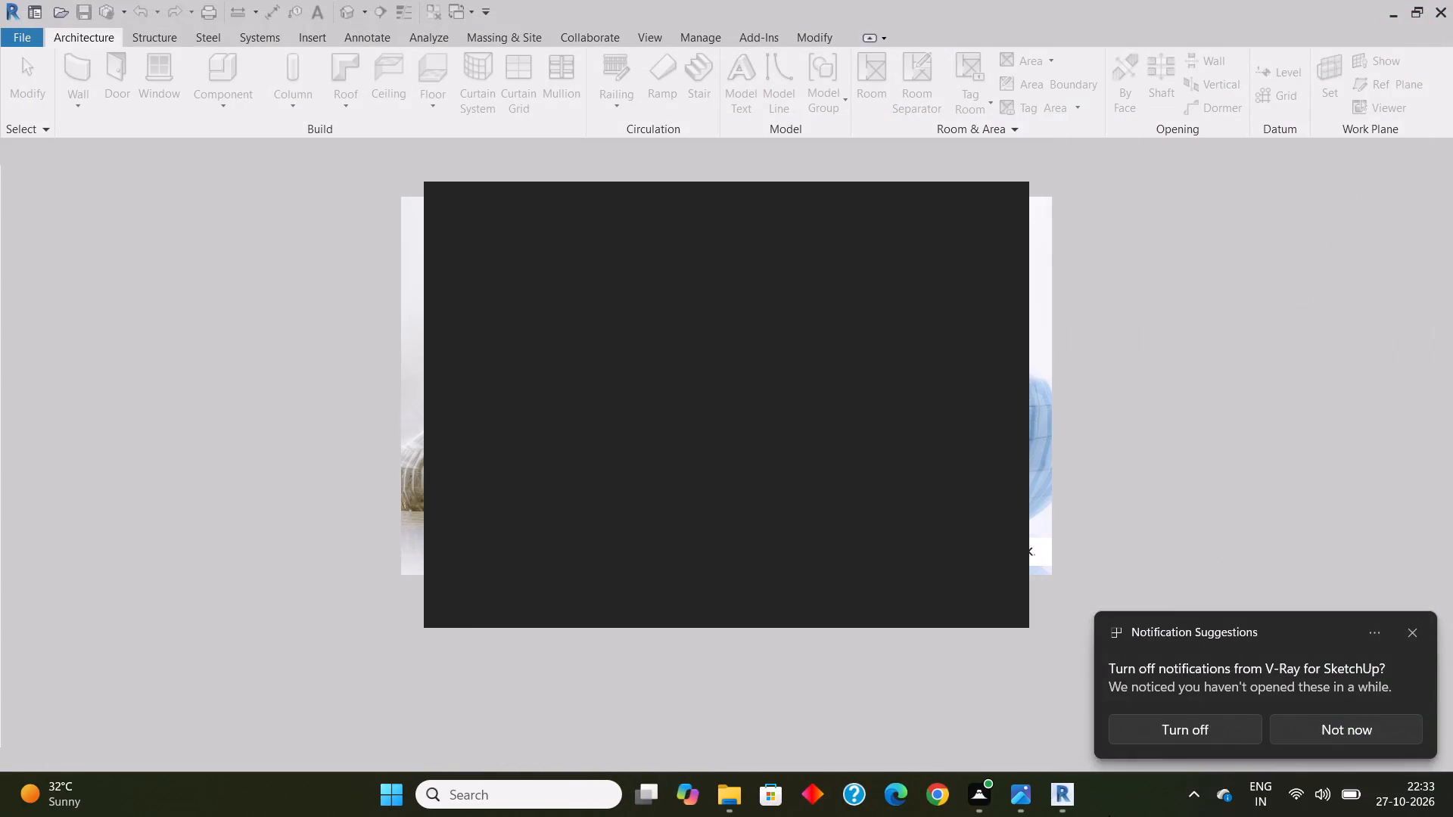
Dismiss the notification suggestion about V-Ray for SketchUp.
{"action": "right_click", "coordinate": [1128, 800]}
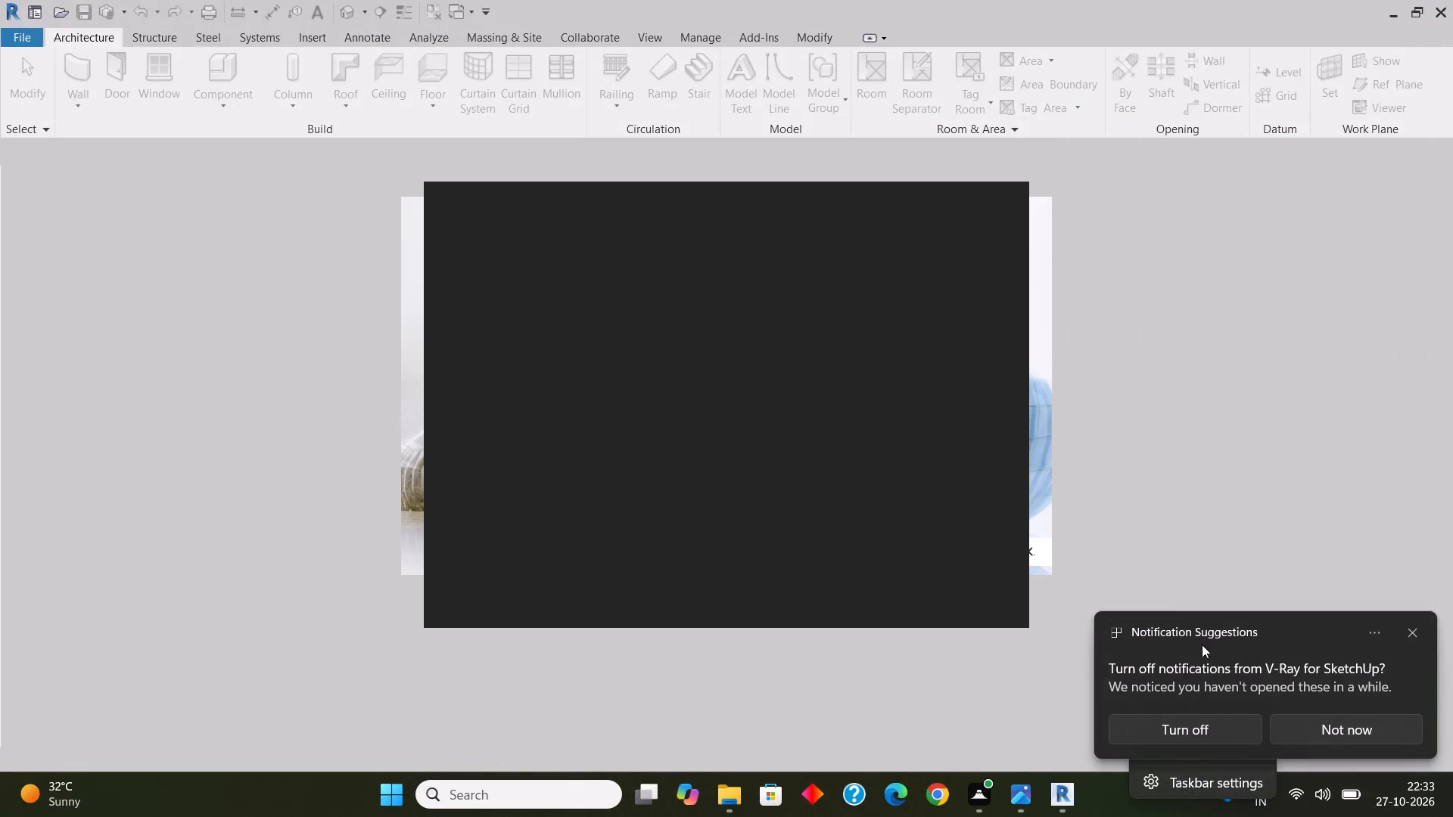
{"action": "left_click", "coordinate": [1414, 629]}
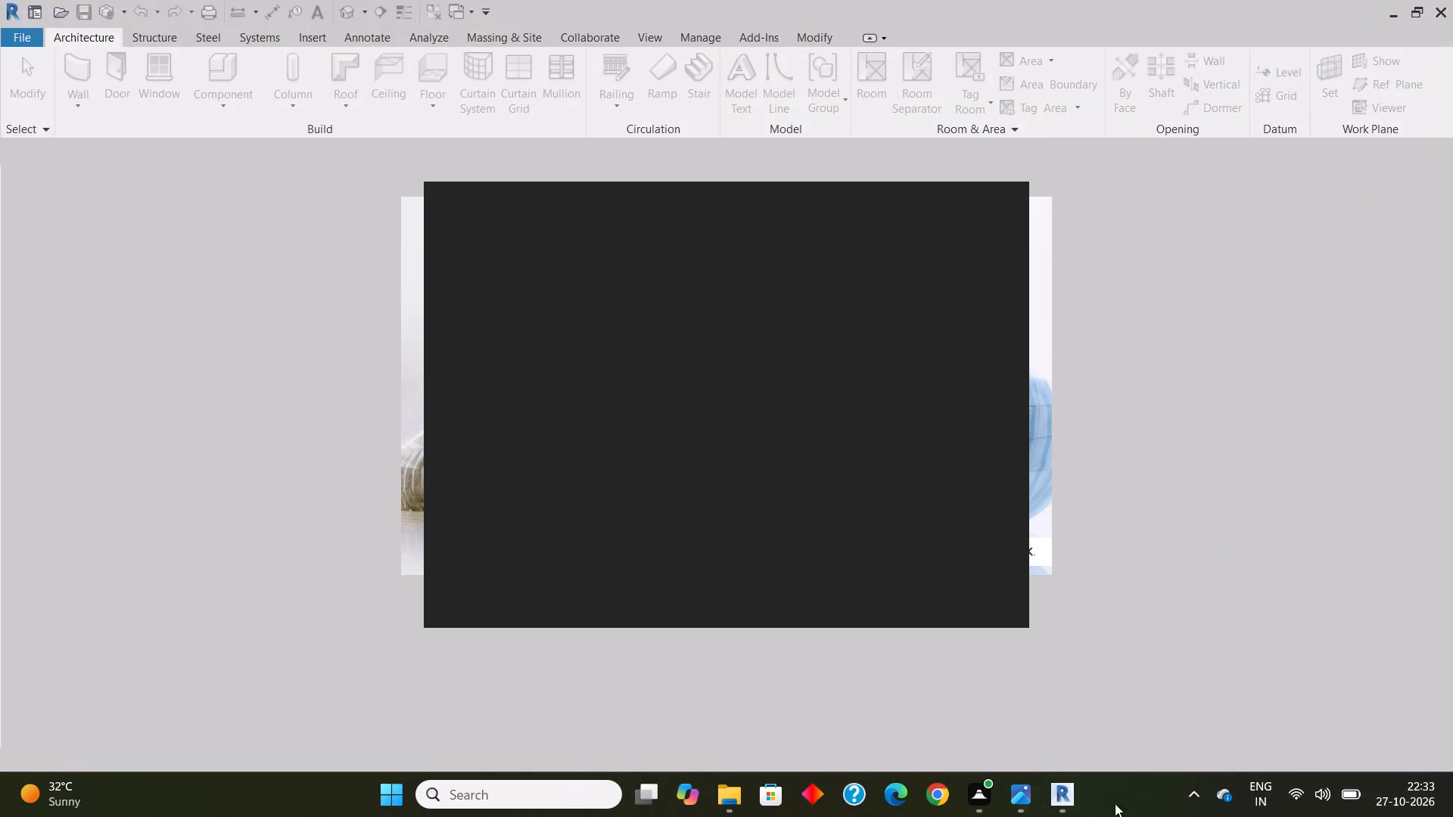
Open Task Manager to view the running Autodesk processes while Revit loads.
{"action": "right_click", "coordinate": [1148, 790]}
{"action": "left_click", "coordinate": [1222, 735]}
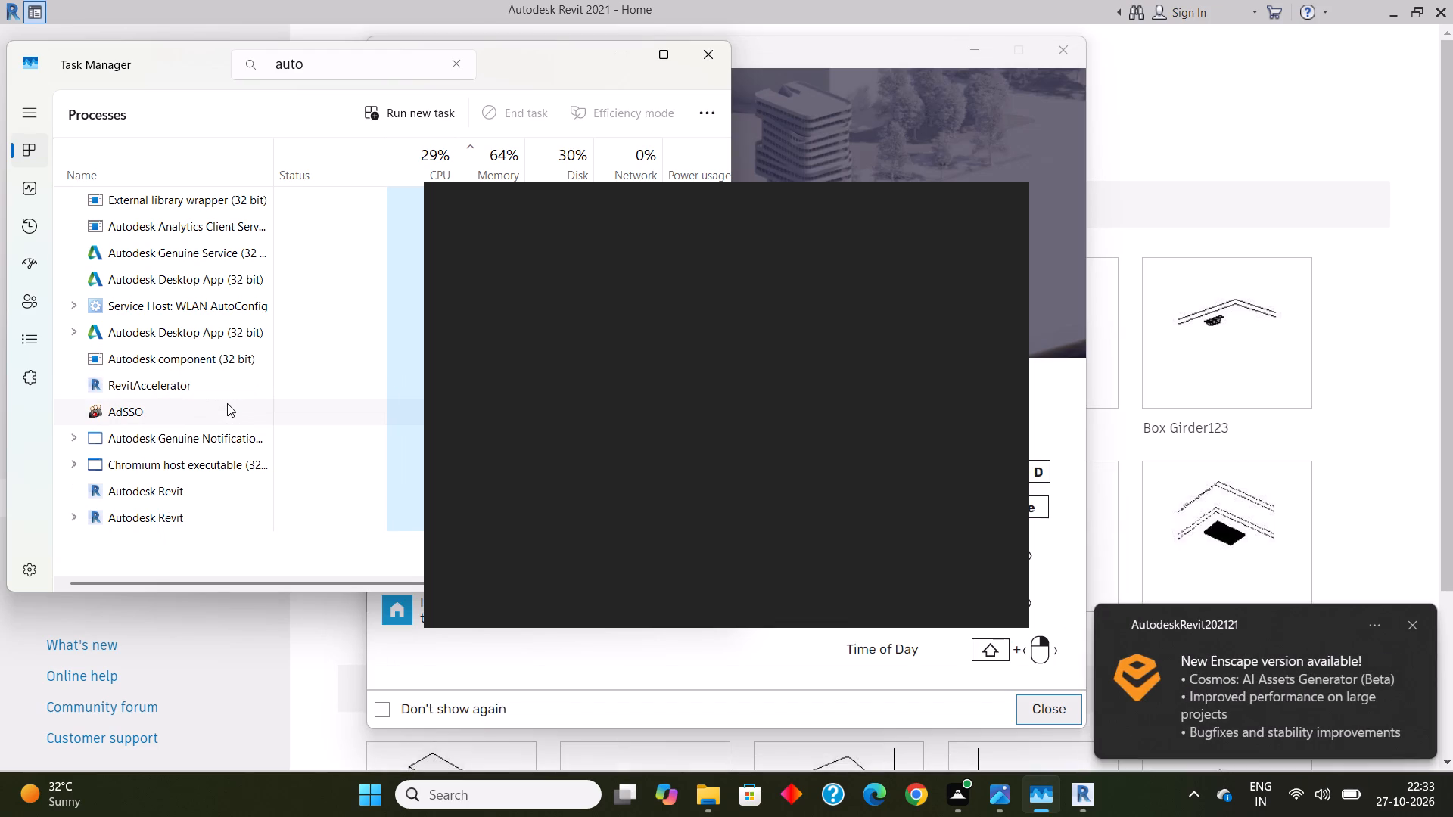
Close the Enscape navigation controls window shown over the Revit home screen.
{"action": "left_click", "coordinate": [1069, 710]}
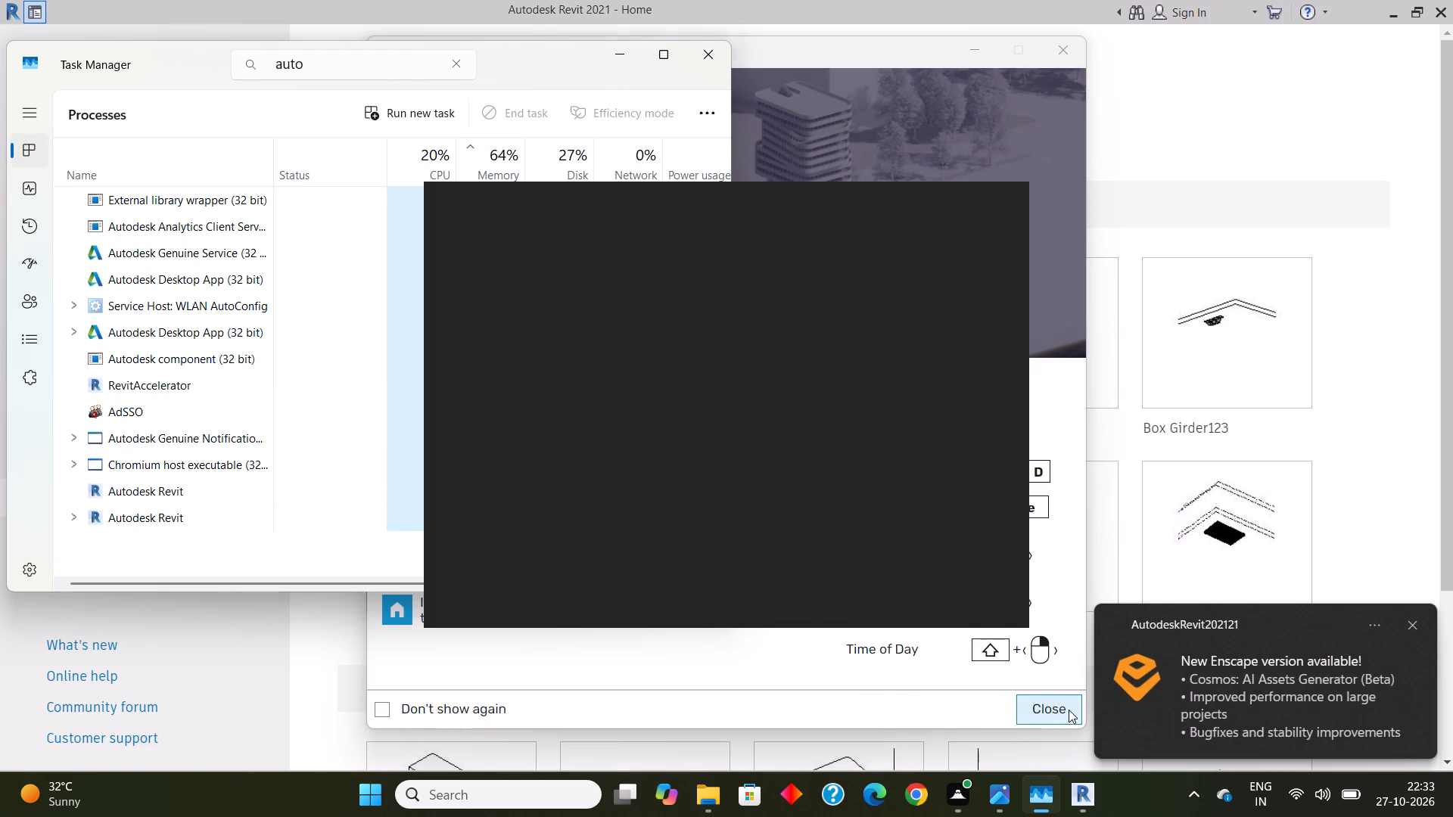
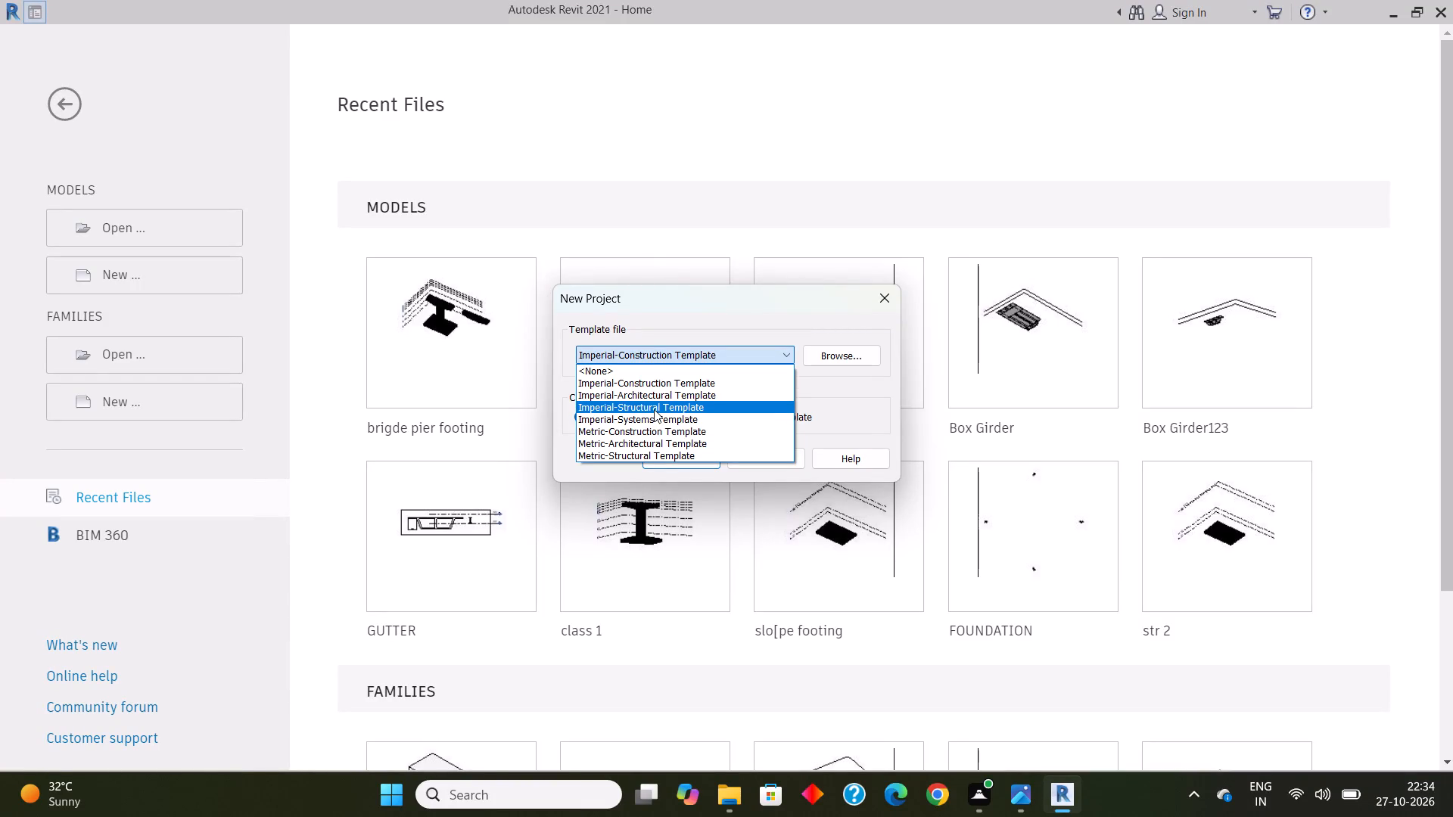
Create a new project from the Metric-Structural Template.
{"action": "left_click", "coordinate": [654, 409]}
{"action": "left_click", "coordinate": [647, 346]}
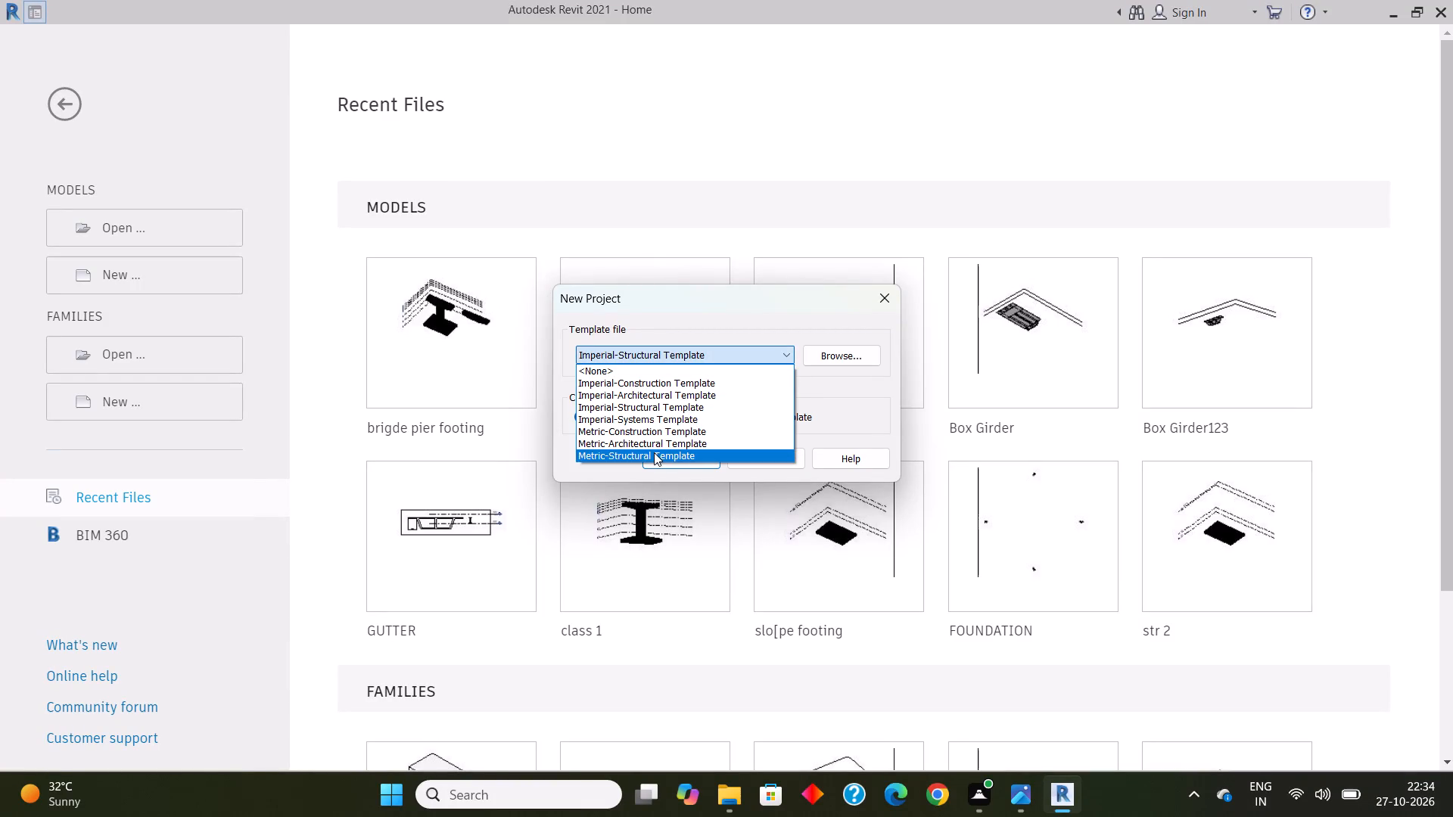
{"action": "left_click", "coordinate": [654, 452]}
{"action": "left_click", "coordinate": [674, 460]}
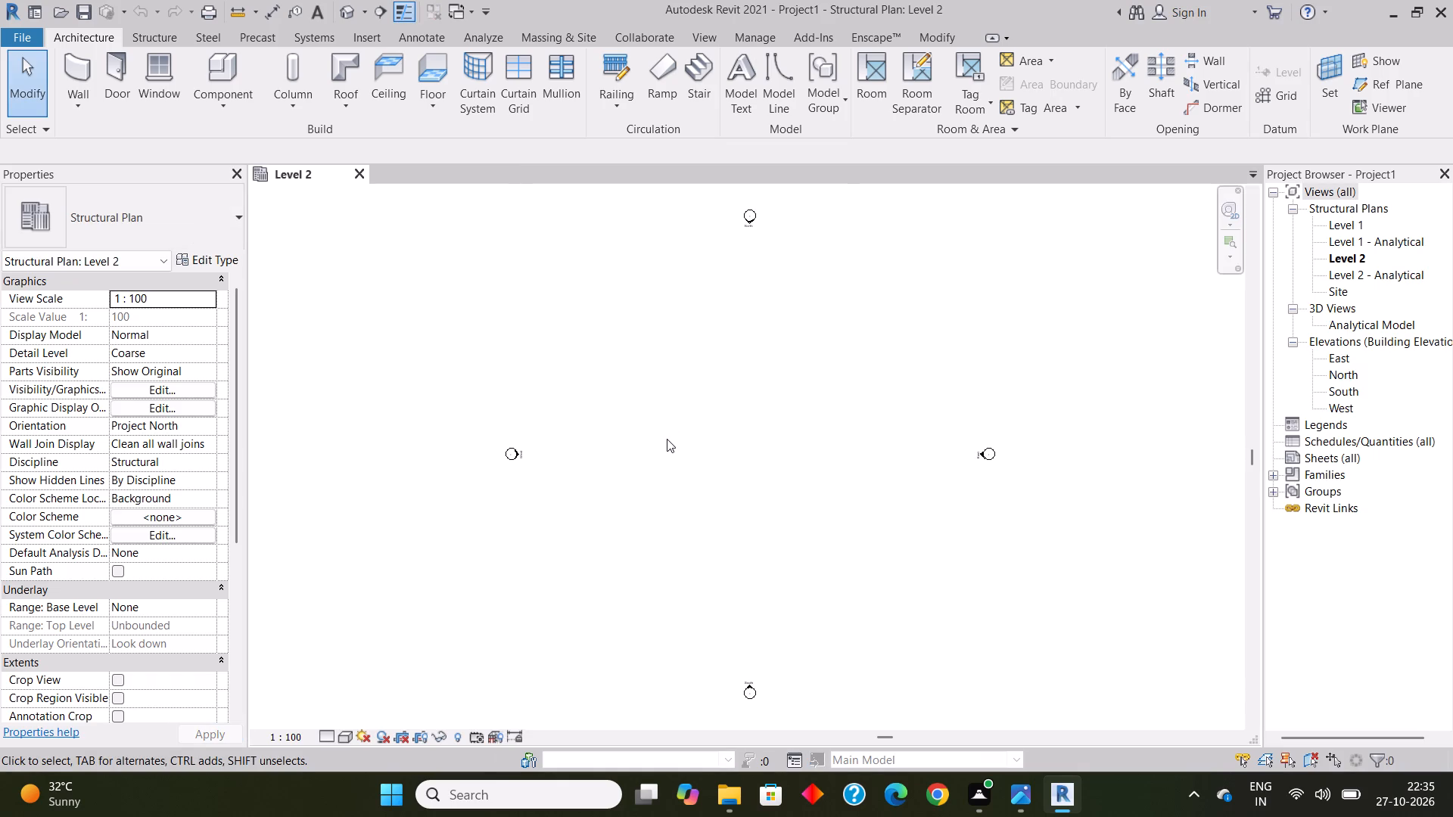
Open the Level 1 structural plan view.
{"action": "left_click", "coordinate": [670, 440]}
{"action": "scroll", "coordinate": [677, 441], "scroll_direction": "down", "scroll_amount": 1}
{"action": "middle_click_drag", "start_coordinate": [780, 451], "coordinate": [654, 439]}
{"action": "double_click", "coordinate": [1338, 231]}
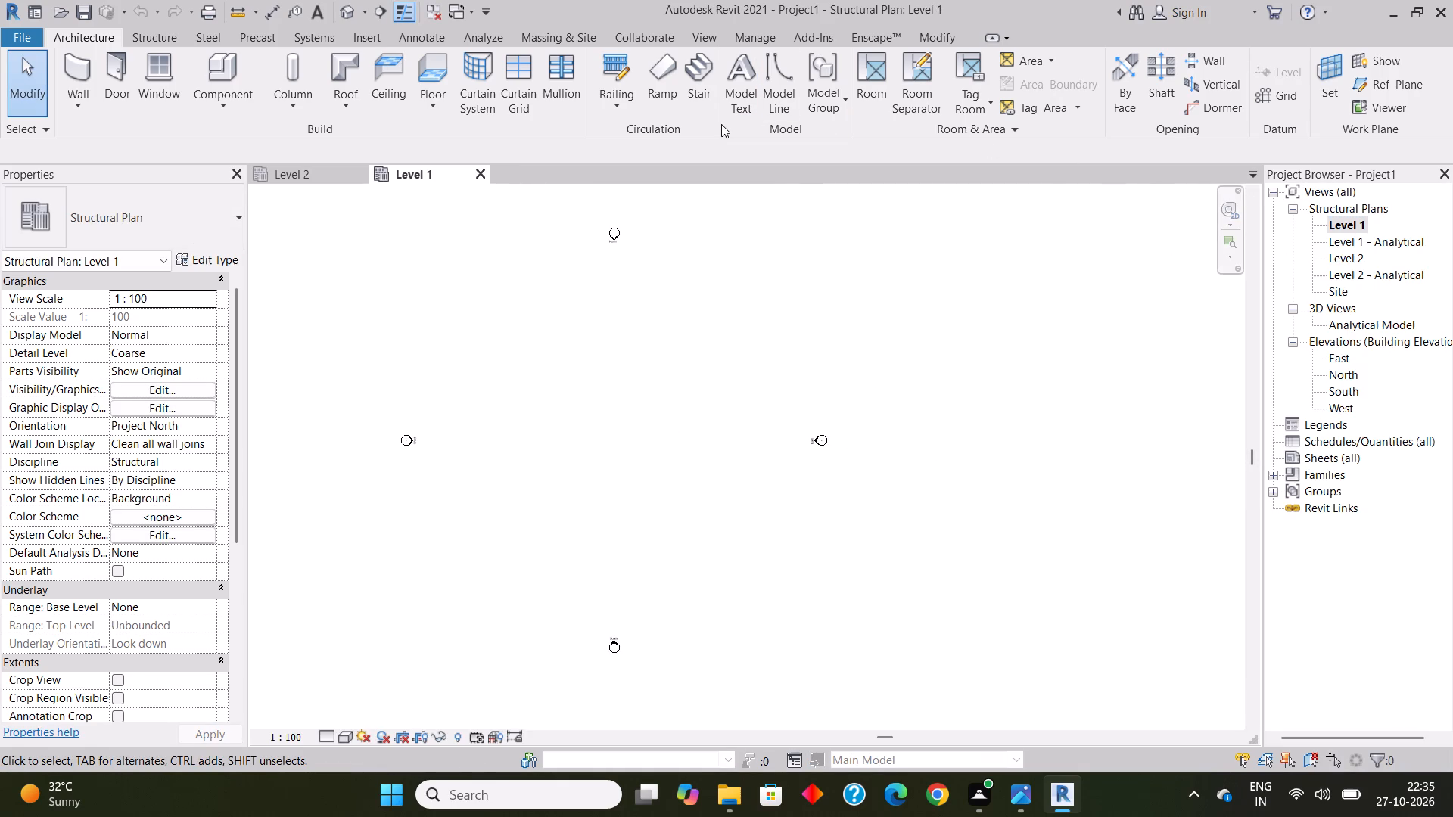
{"action": "left_click", "coordinate": [679, 374]}
In the North elevation, set the elevation of Level 2 to 10'.
{"action": "double_click", "coordinate": [1349, 375]}
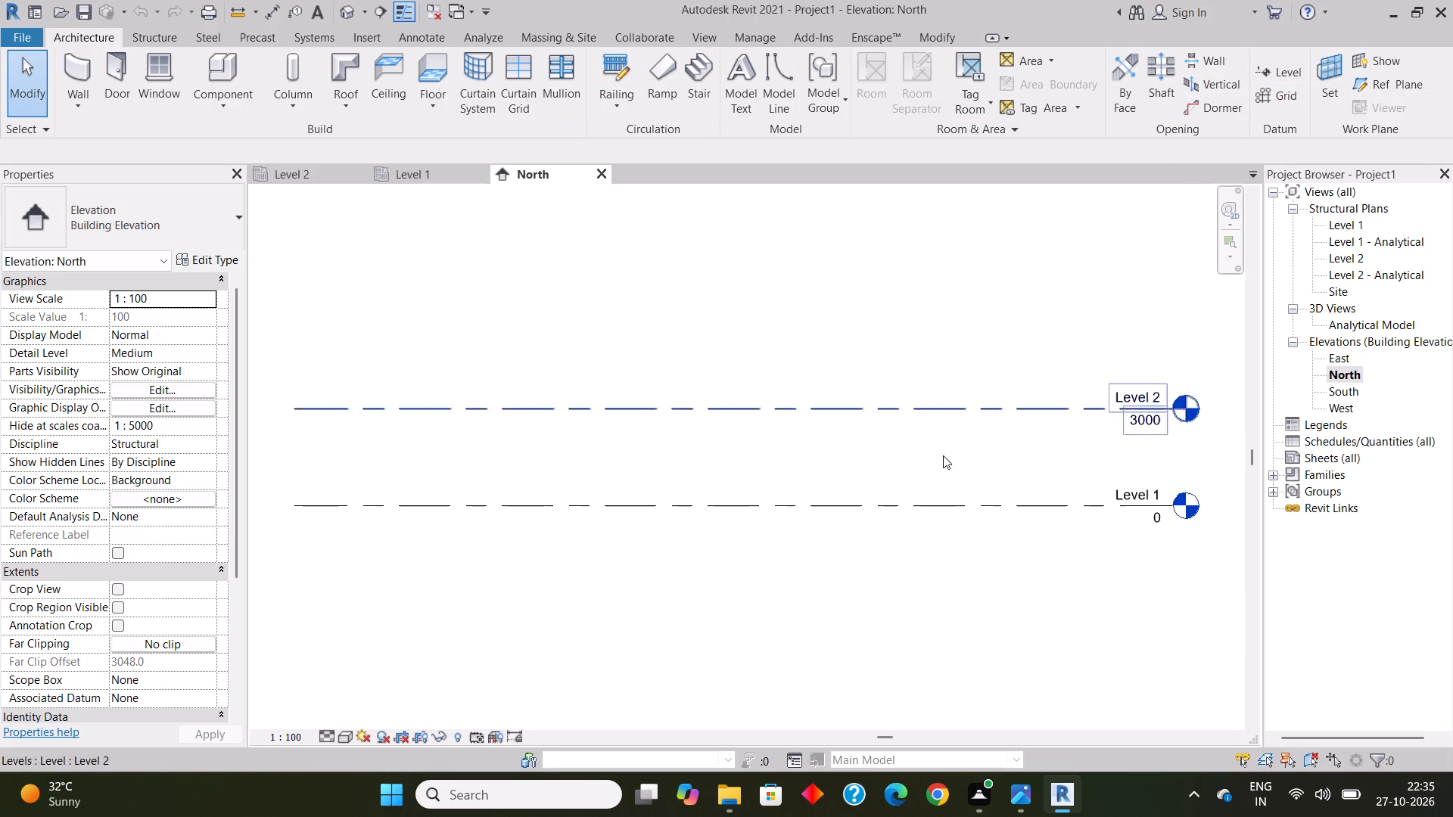
{"action": "scroll", "coordinate": [985, 474], "scroll_direction": "down", "scroll_amount": 2}
{"action": "middle_click_drag", "start_coordinate": [986, 474], "coordinate": [798, 496]}
{"action": "scroll", "coordinate": [910, 469], "scroll_direction": "up", "scroll_amount": 6}
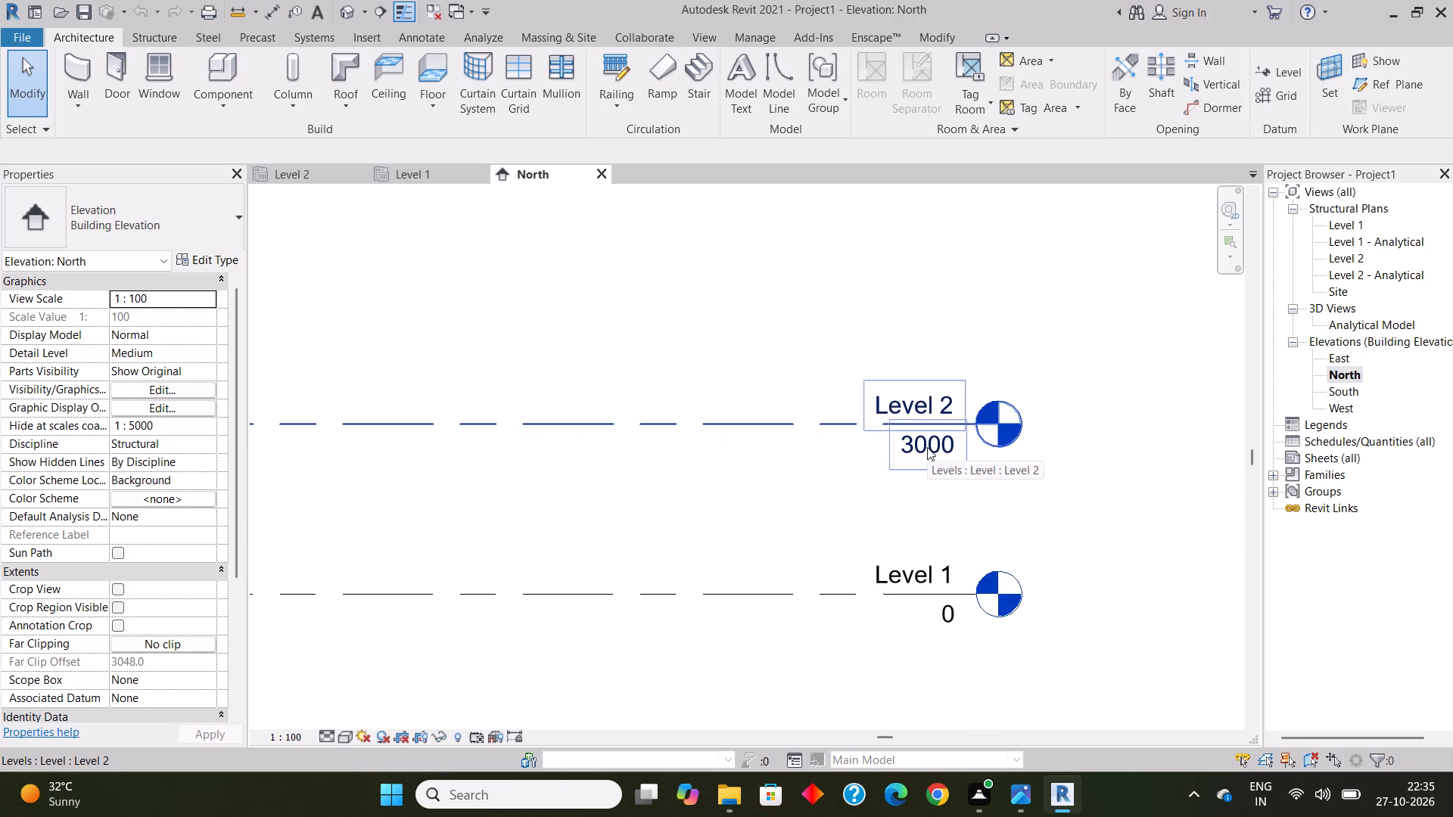
{"action": "double_click", "coordinate": [927, 447]}
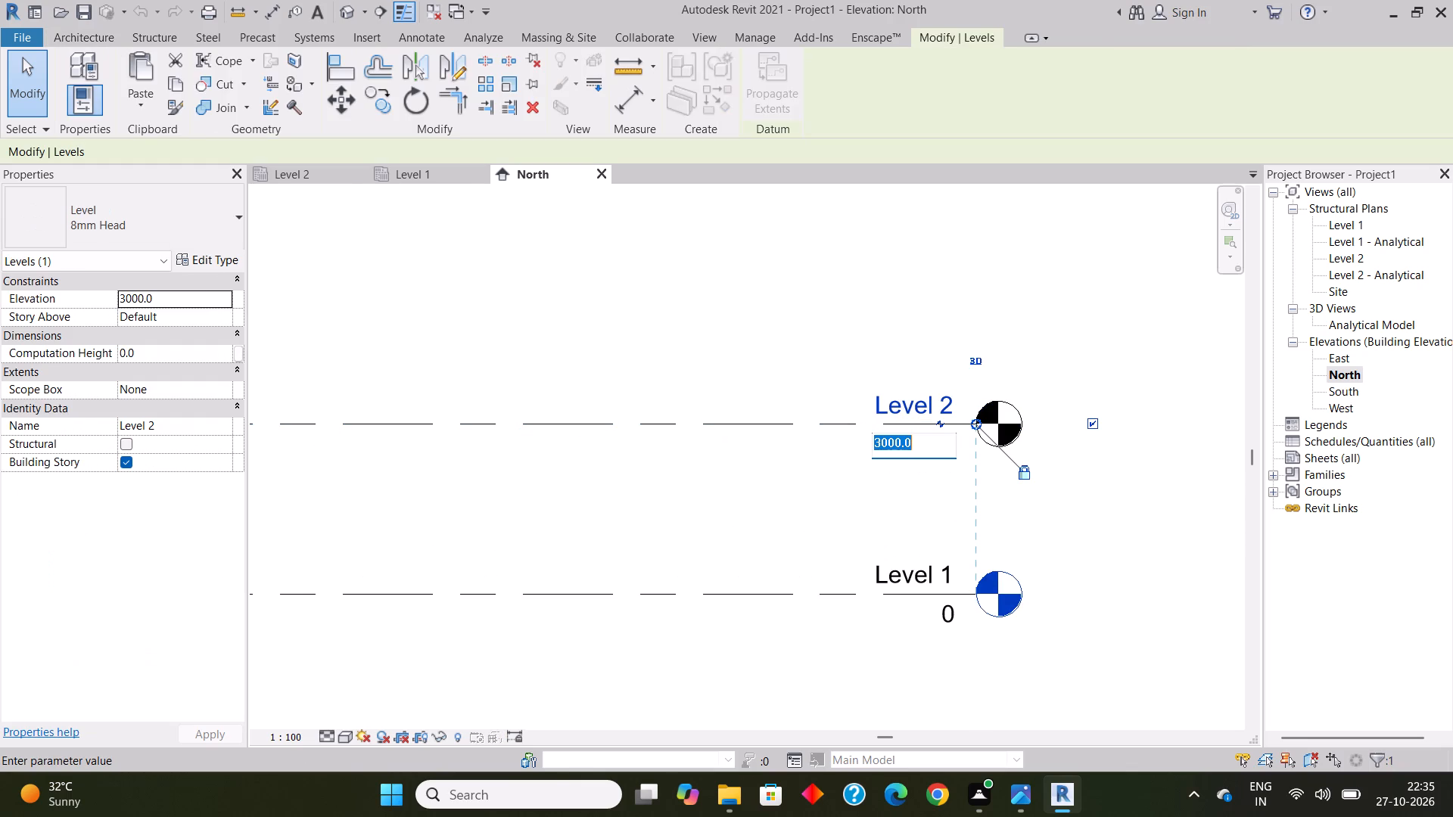
{"action": "type", "text": "10'"}
{"action": "key", "text": "Return"}
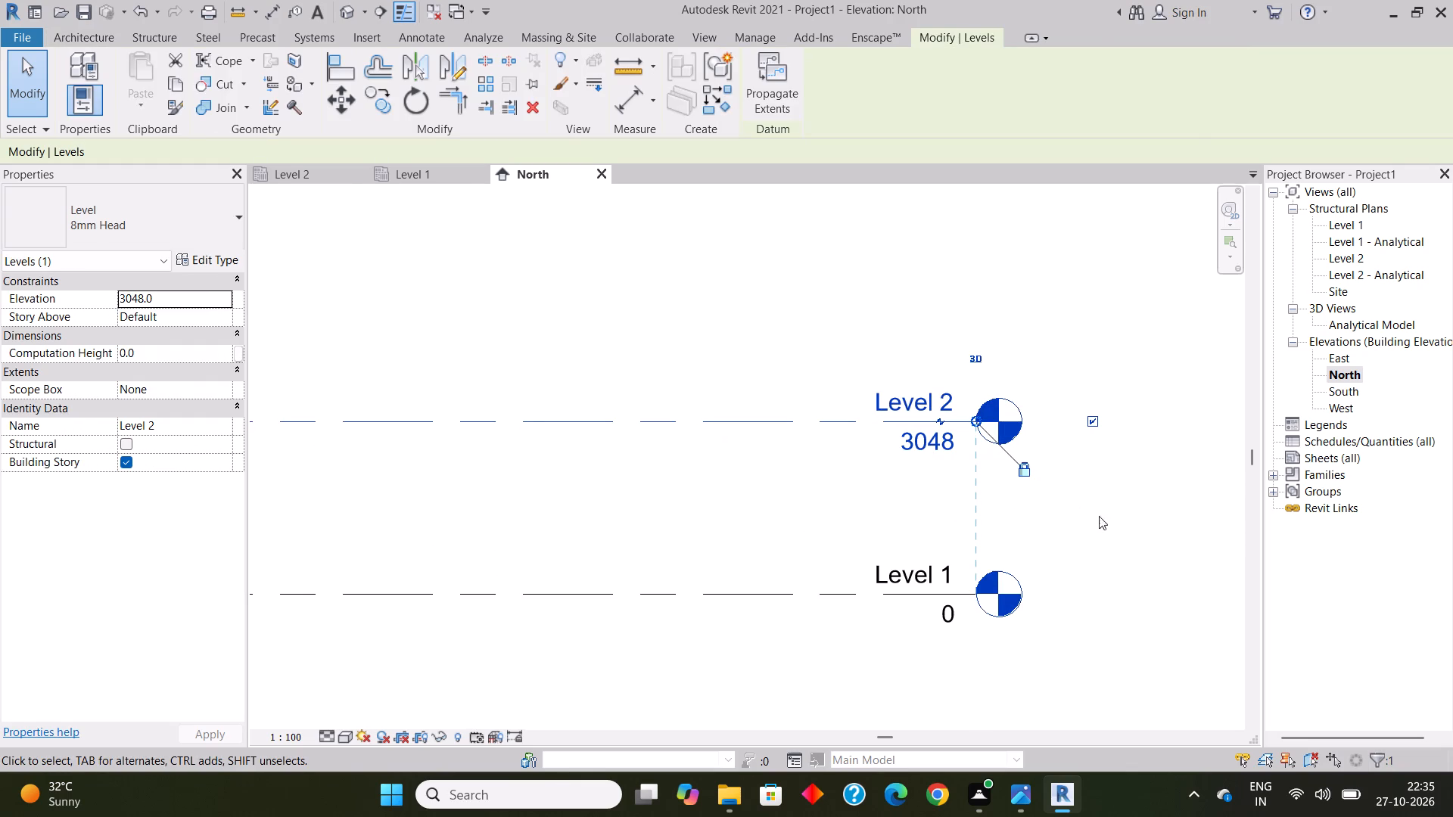
{"action": "left_click", "coordinate": [1131, 542]}
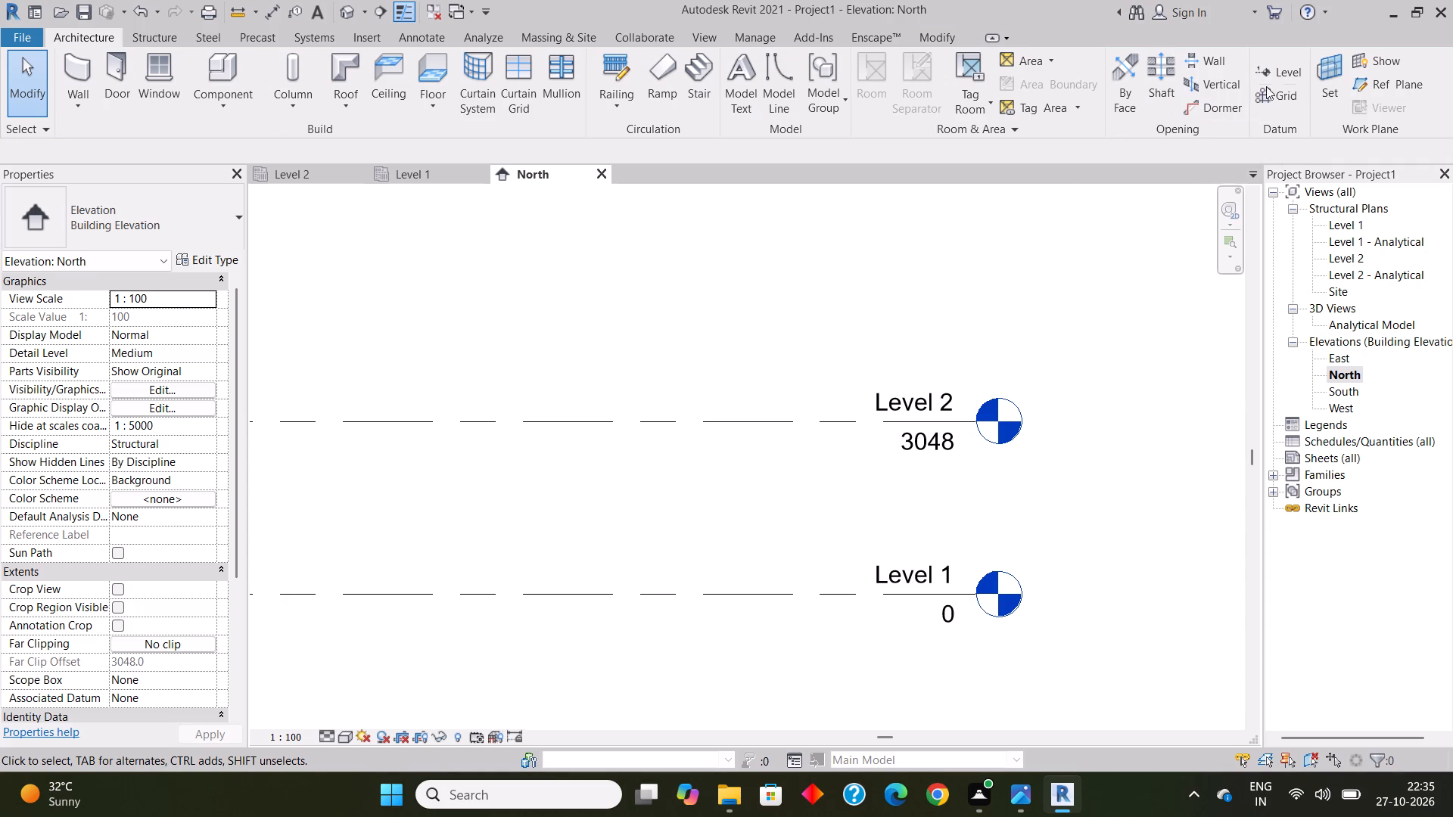
Add a new level above Level 2 by picking its line with a 3048 mm offset.
{"action": "left_click", "coordinate": [1280, 77]}
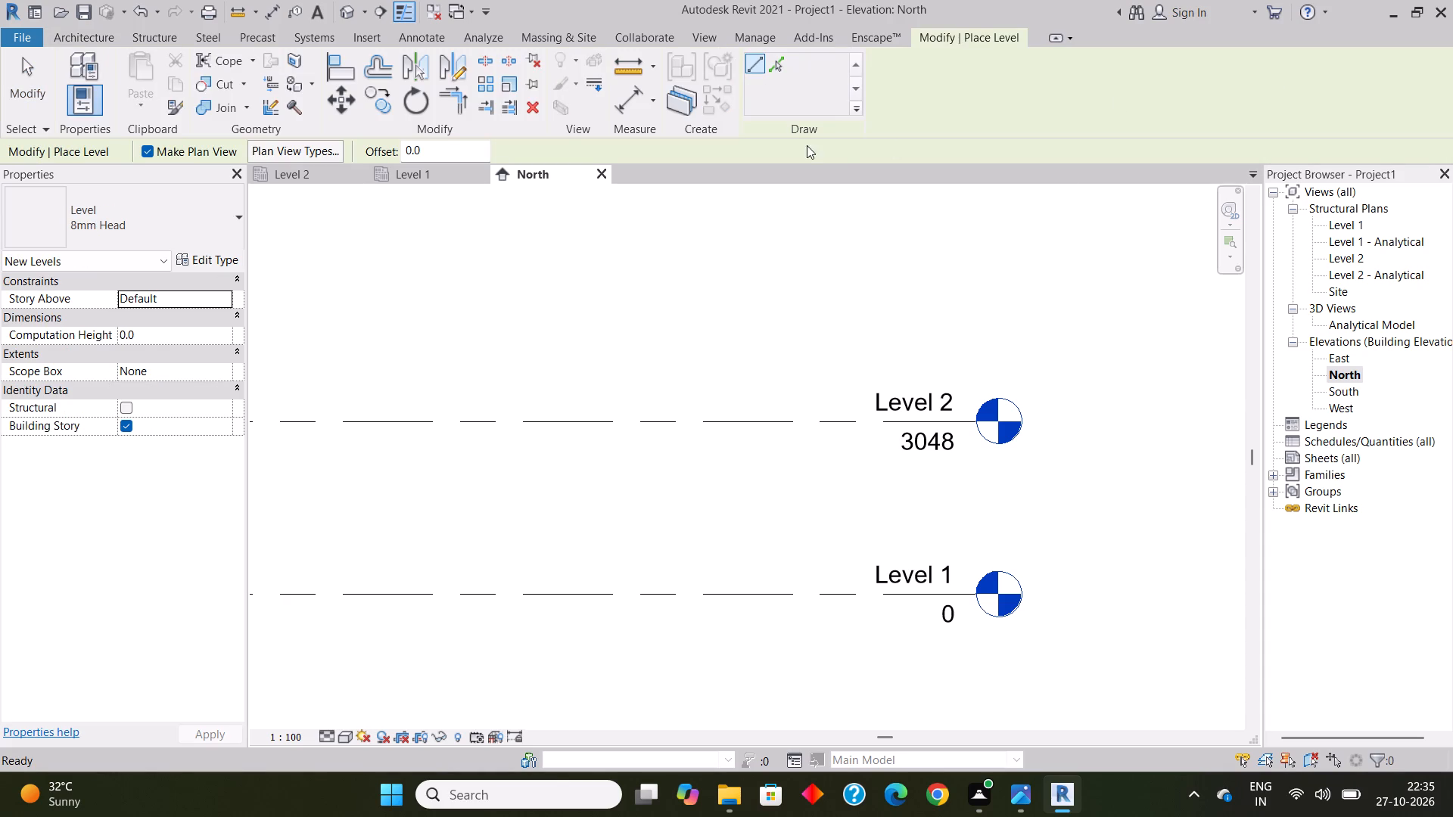
{"action": "left_click", "coordinate": [781, 61]}
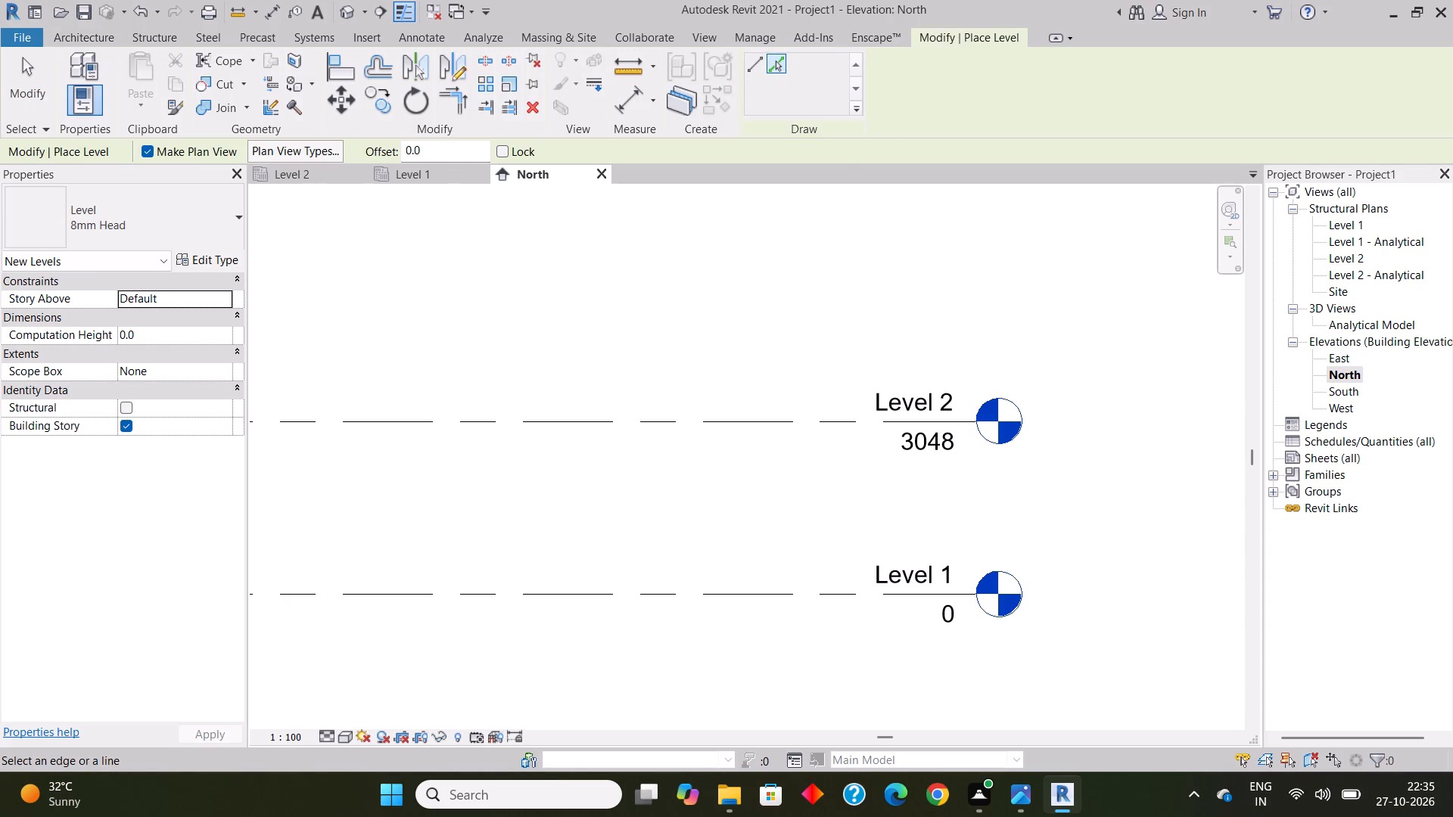
{"action": "left_click_drag", "start_coordinate": [430, 150], "coordinate": [354, 139]}
{"action": "type", "text": "3048"}
{"action": "key", "text": "Return"}
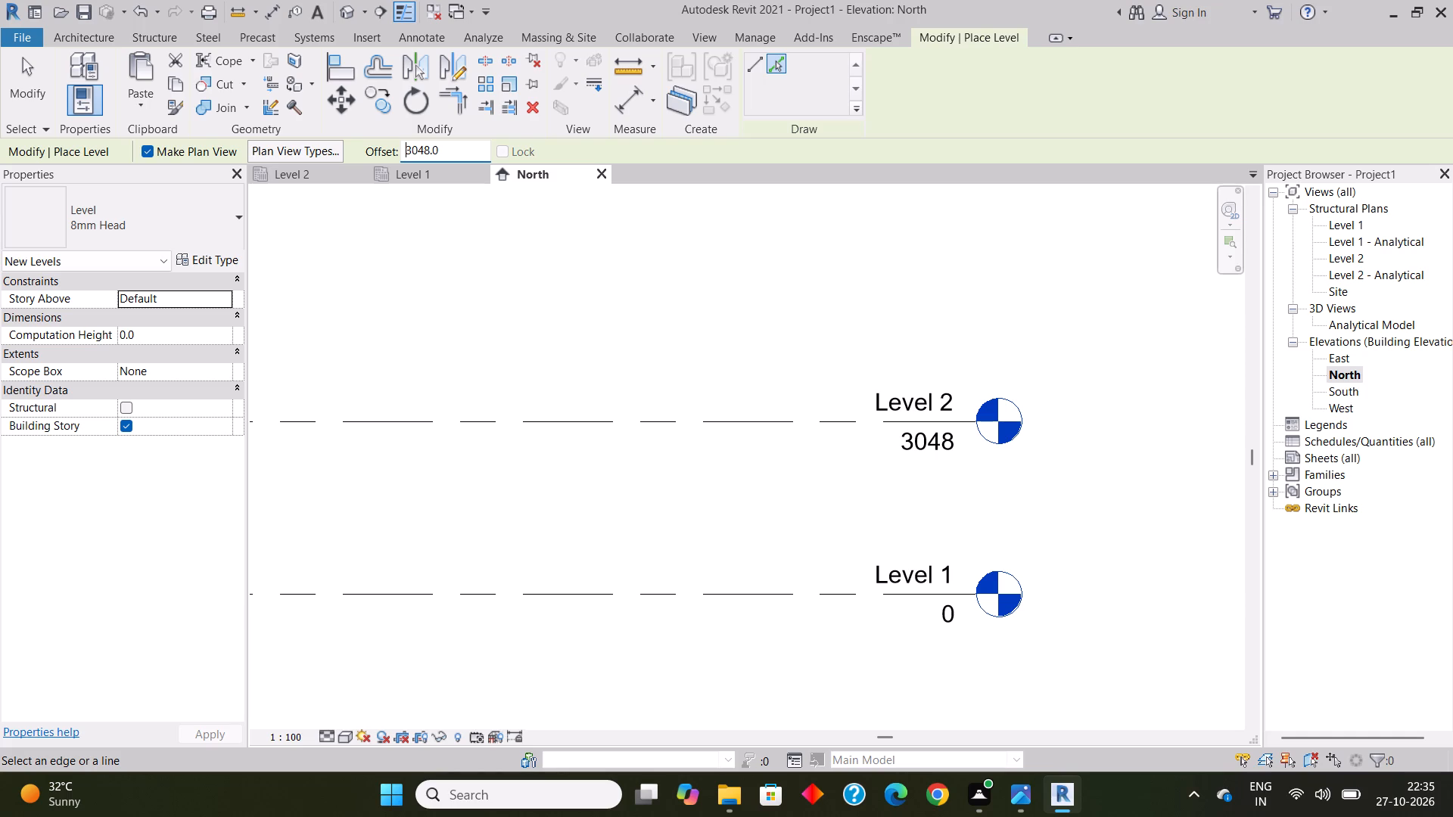
{"action": "left_click", "coordinate": [571, 417]}
{"action": "scroll", "coordinate": [575, 412], "scroll_direction": "down", "scroll_amount": 3}
{"action": "middle_click_drag", "start_coordinate": [576, 412], "coordinate": [633, 539]}
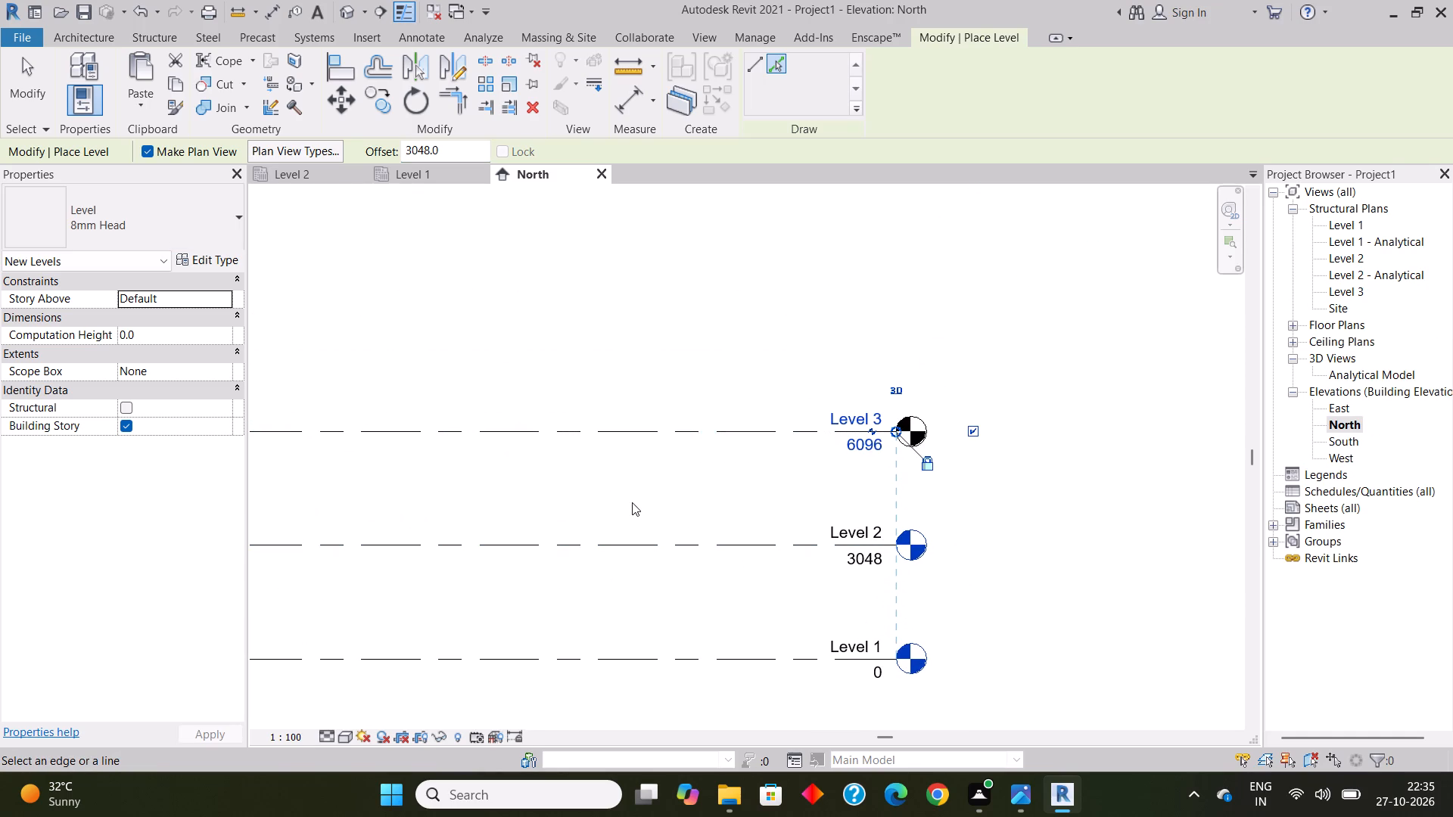
Add four more levels upward, each offset 3048 mm from the one below, up to elevation 18288, and end level placement.
{"action": "left_click", "coordinate": [638, 427]}
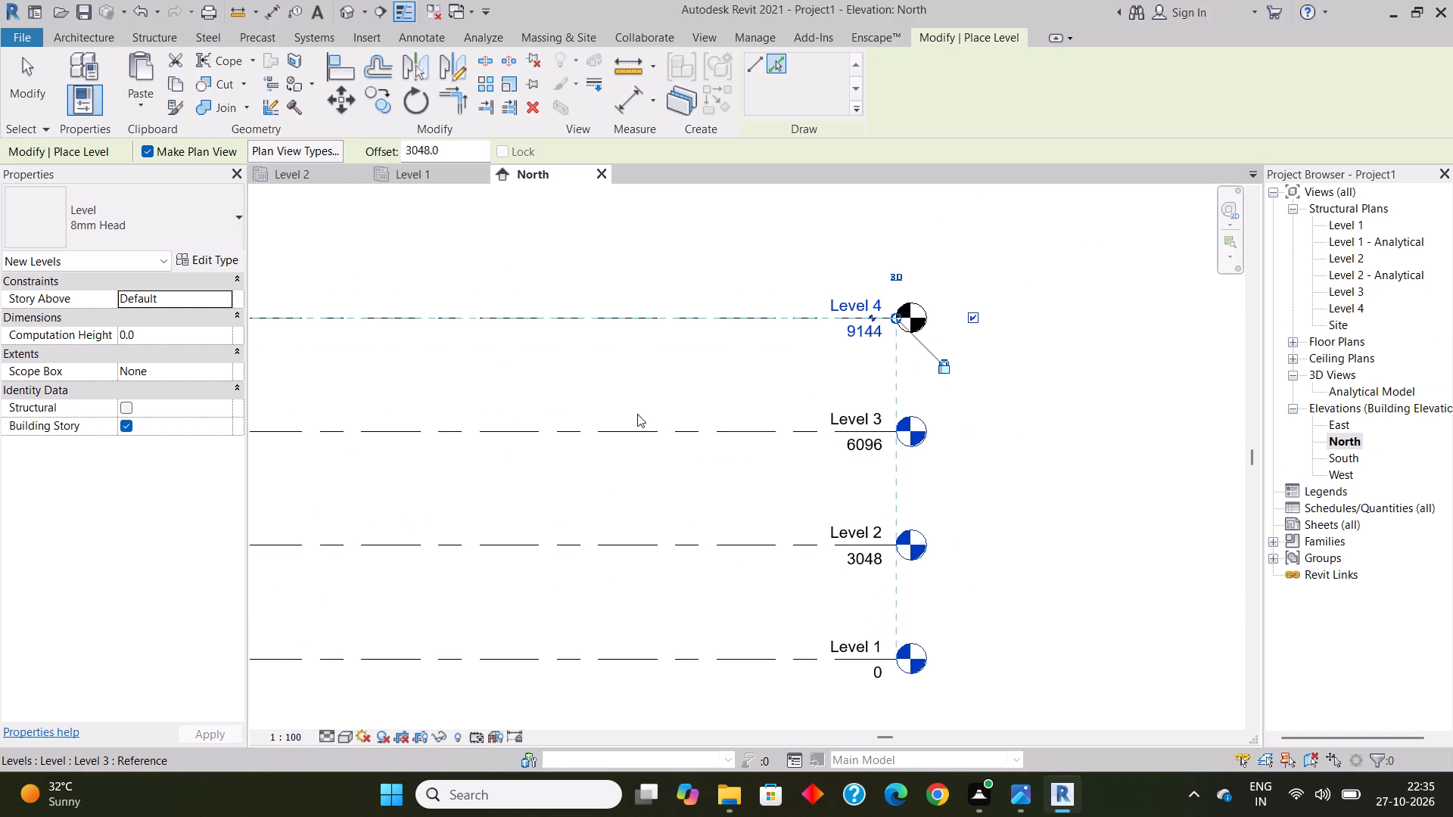
{"action": "scroll", "coordinate": [635, 393], "scroll_direction": "down", "scroll_amount": 2}
{"action": "middle_click_drag", "start_coordinate": [635, 394], "coordinate": [647, 452]}
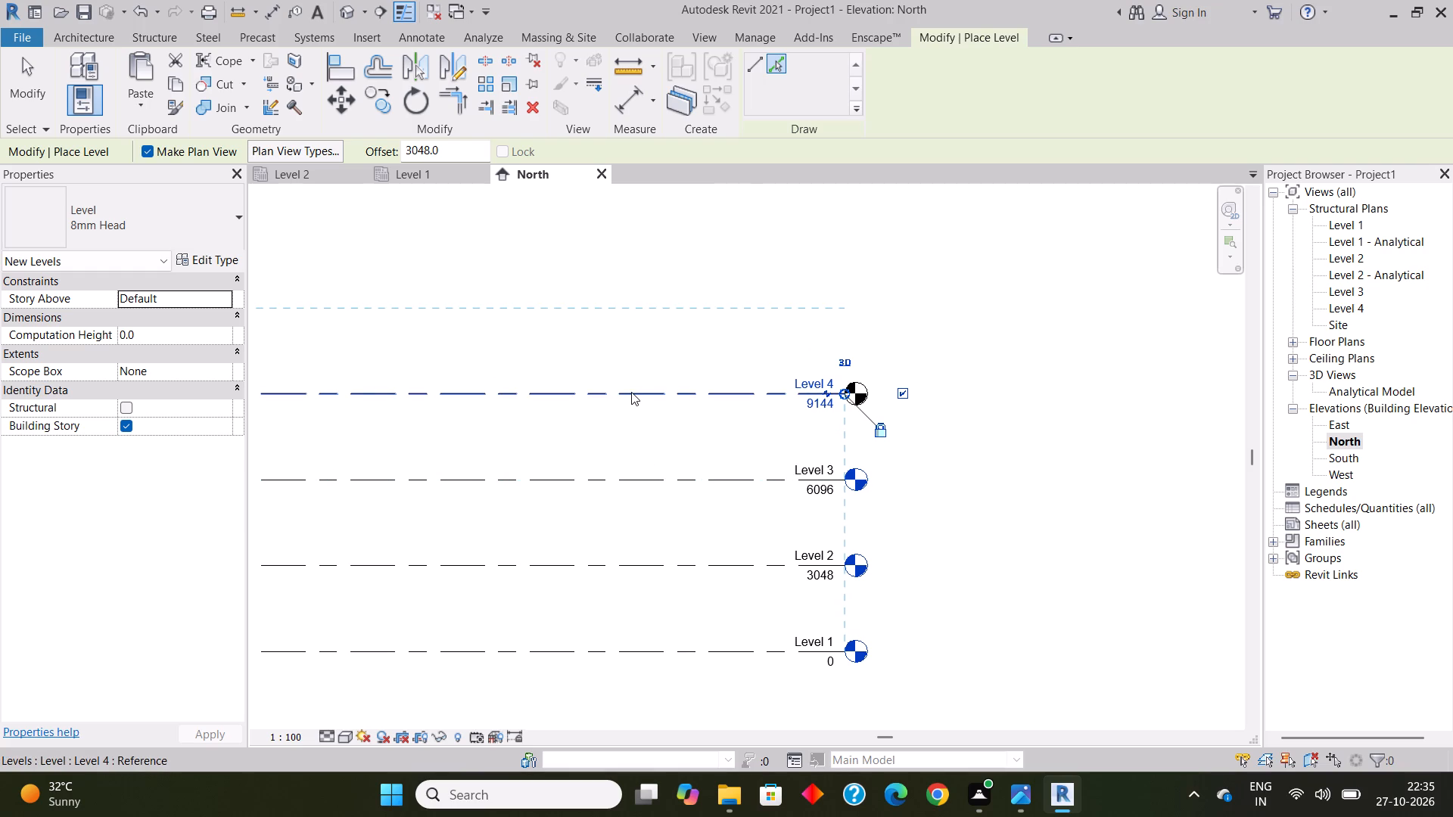
{"action": "left_click", "coordinate": [631, 392]}
{"action": "middle_click_drag", "start_coordinate": [618, 374], "coordinate": [623, 462]}
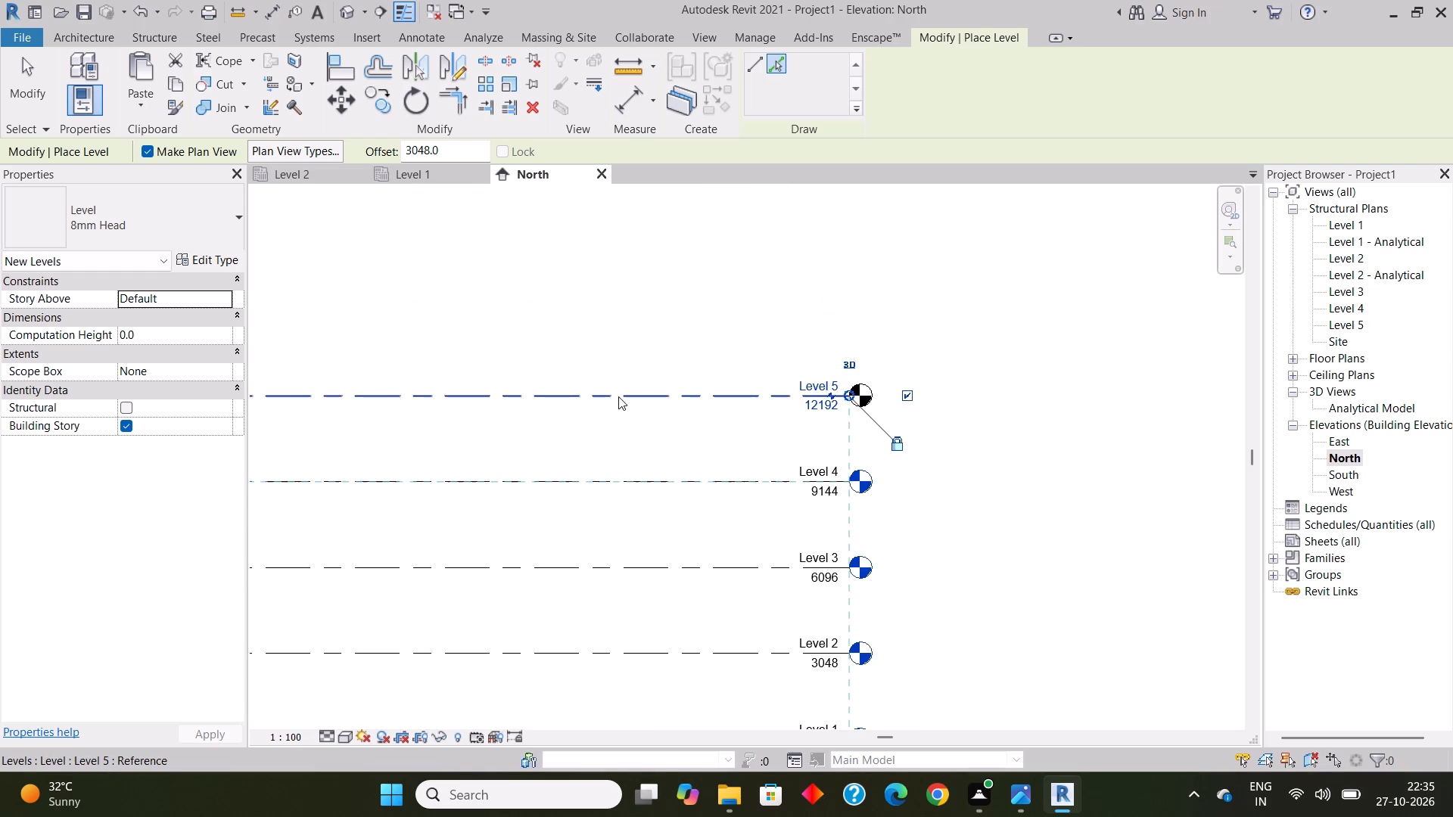
{"action": "left_click", "coordinate": [618, 393]}
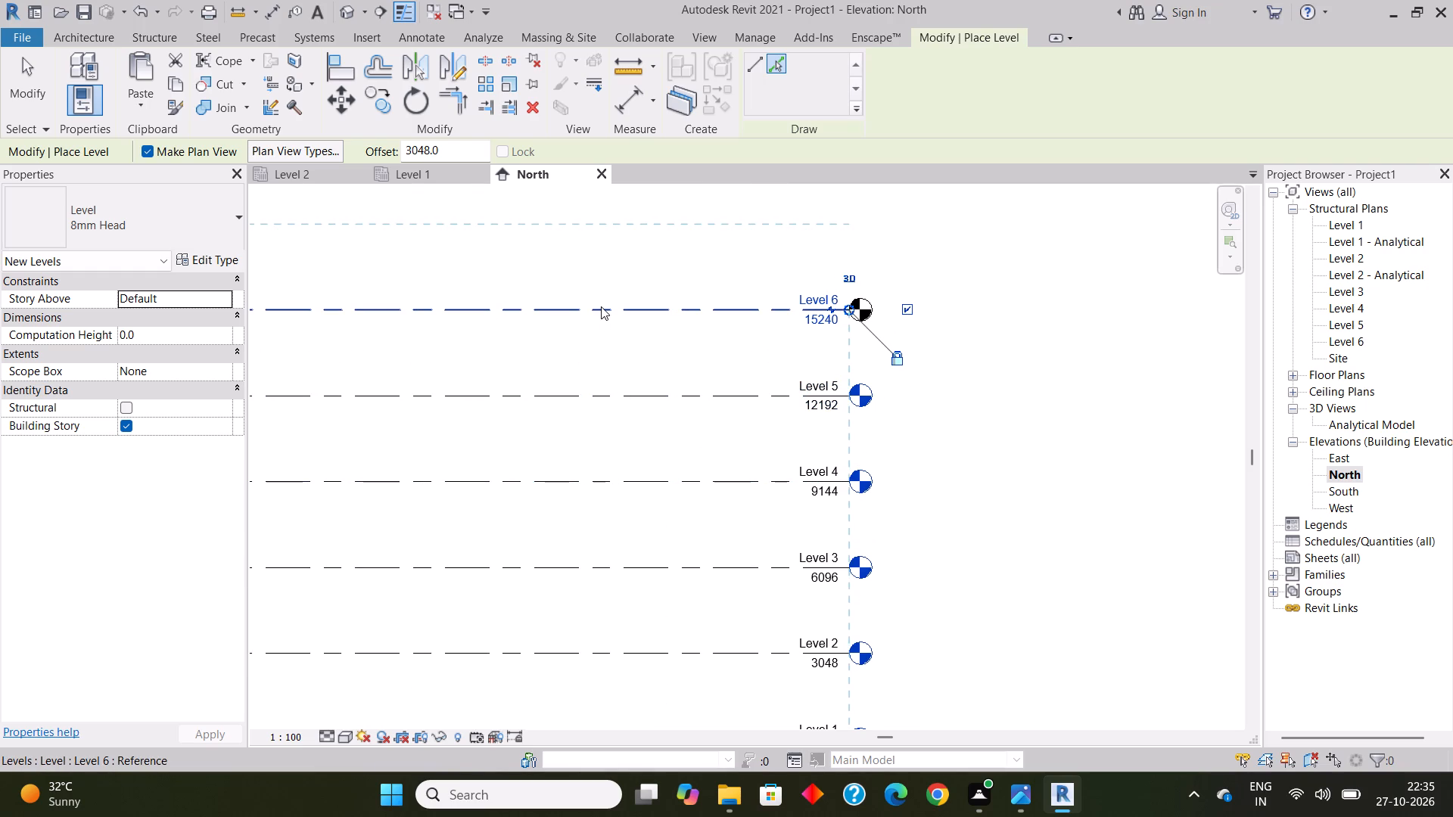
{"action": "left_click", "coordinate": [601, 306]}
{"action": "scroll", "coordinate": [603, 323], "scroll_direction": "down", "scroll_amount": 2}
{"action": "key", "text": "Escape"}
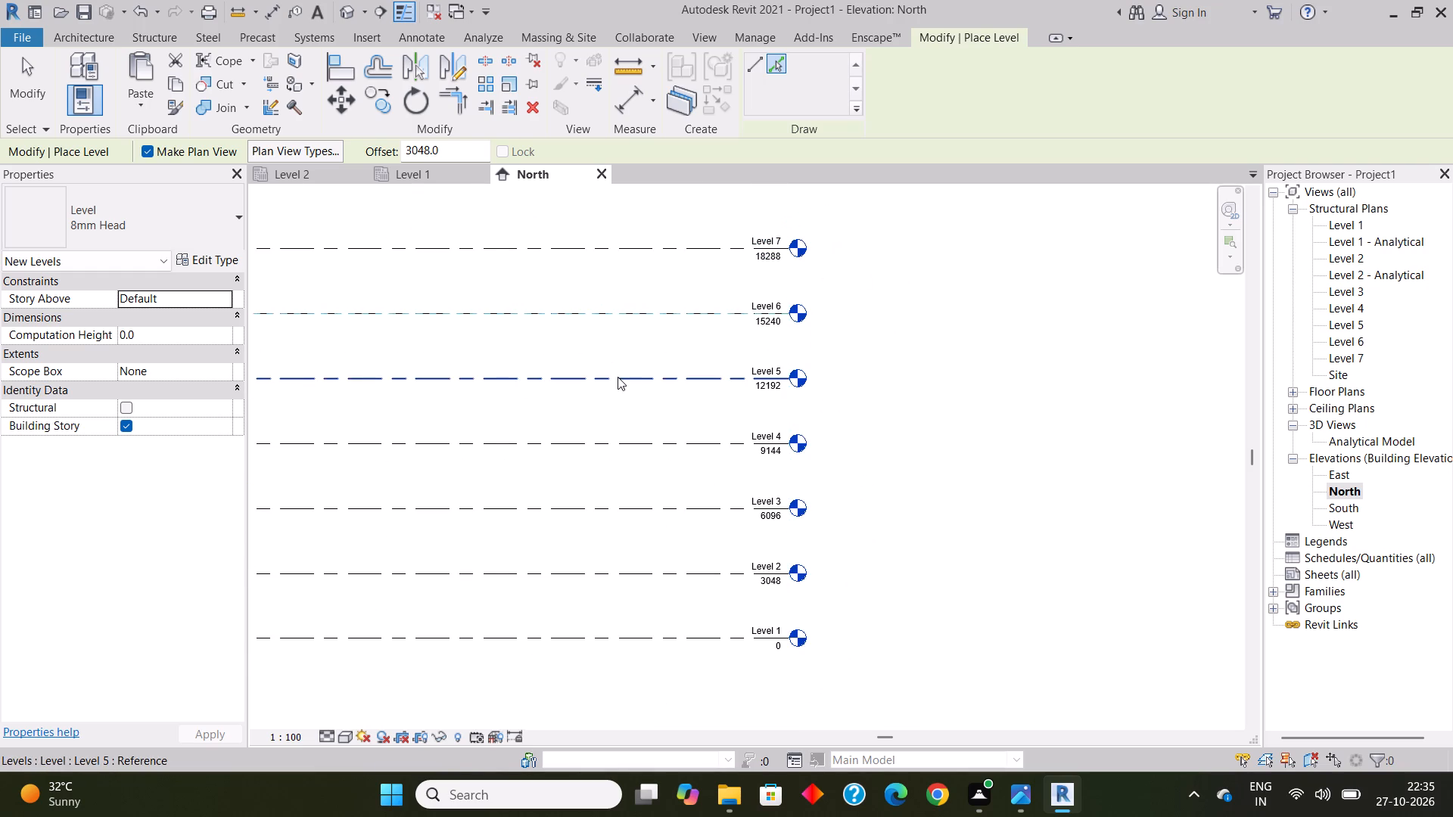
{"action": "key", "text": "Escape"}
{"action": "key", "text": "Escape"}
{"action": "key", "text": "Escape"}
In the Level 1 structural plan, draw the first vertical grid line between the elevation markers, left of centre.
{"action": "double_click", "coordinate": [1333, 225]}
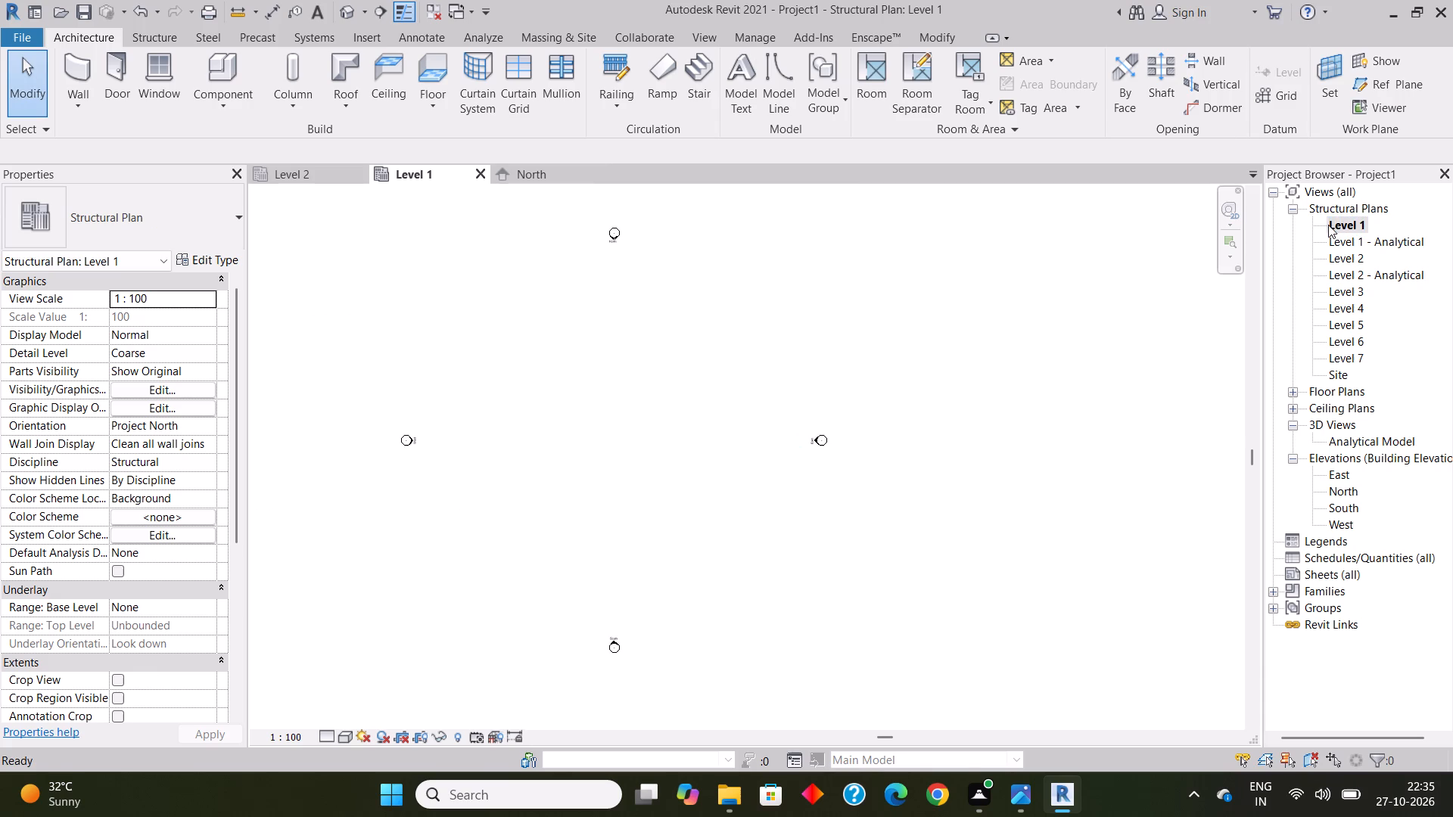
{"action": "middle_click_drag", "start_coordinate": [638, 390], "coordinate": [671, 399]}
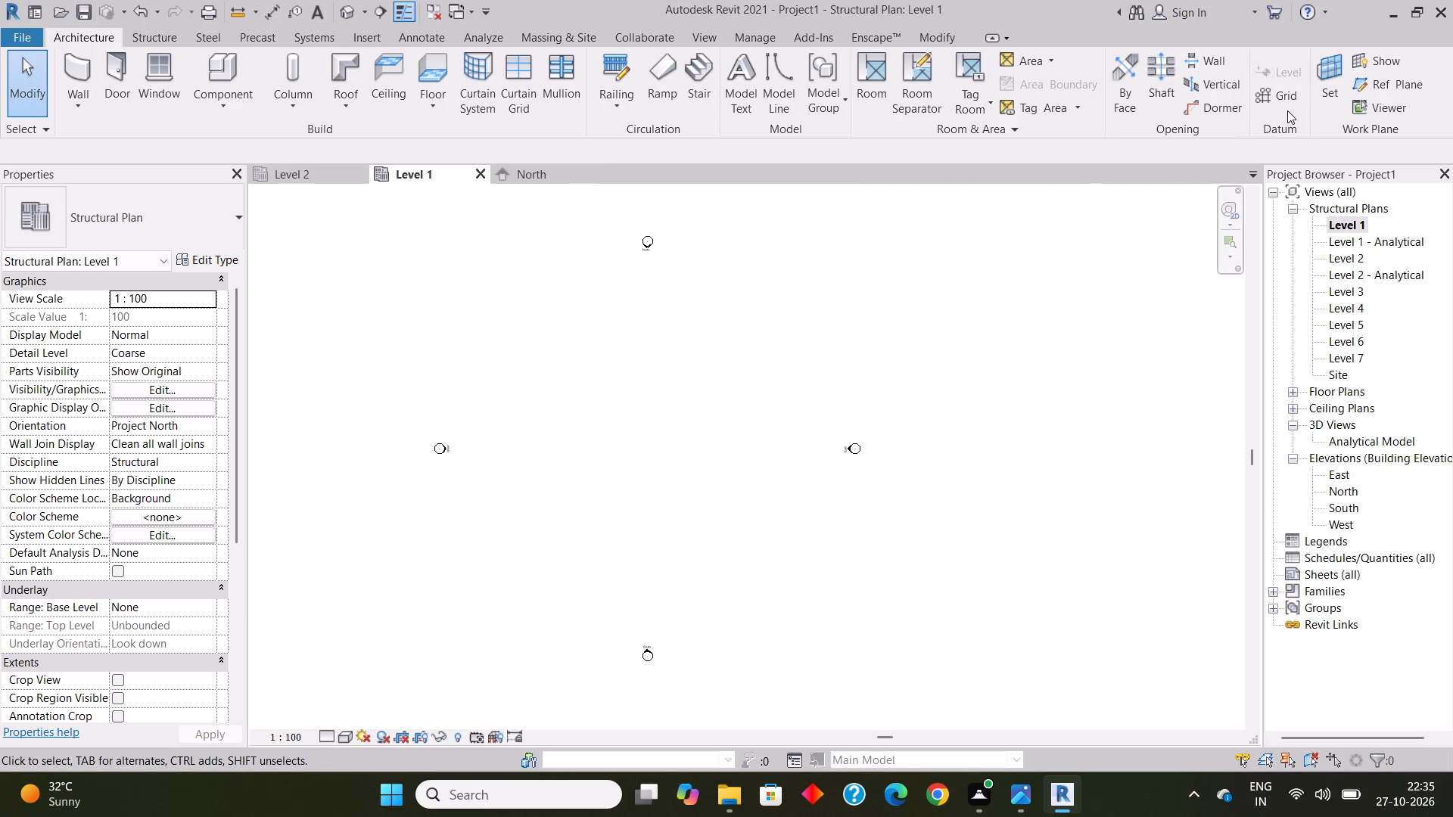
{"action": "left_click", "coordinate": [1287, 101]}
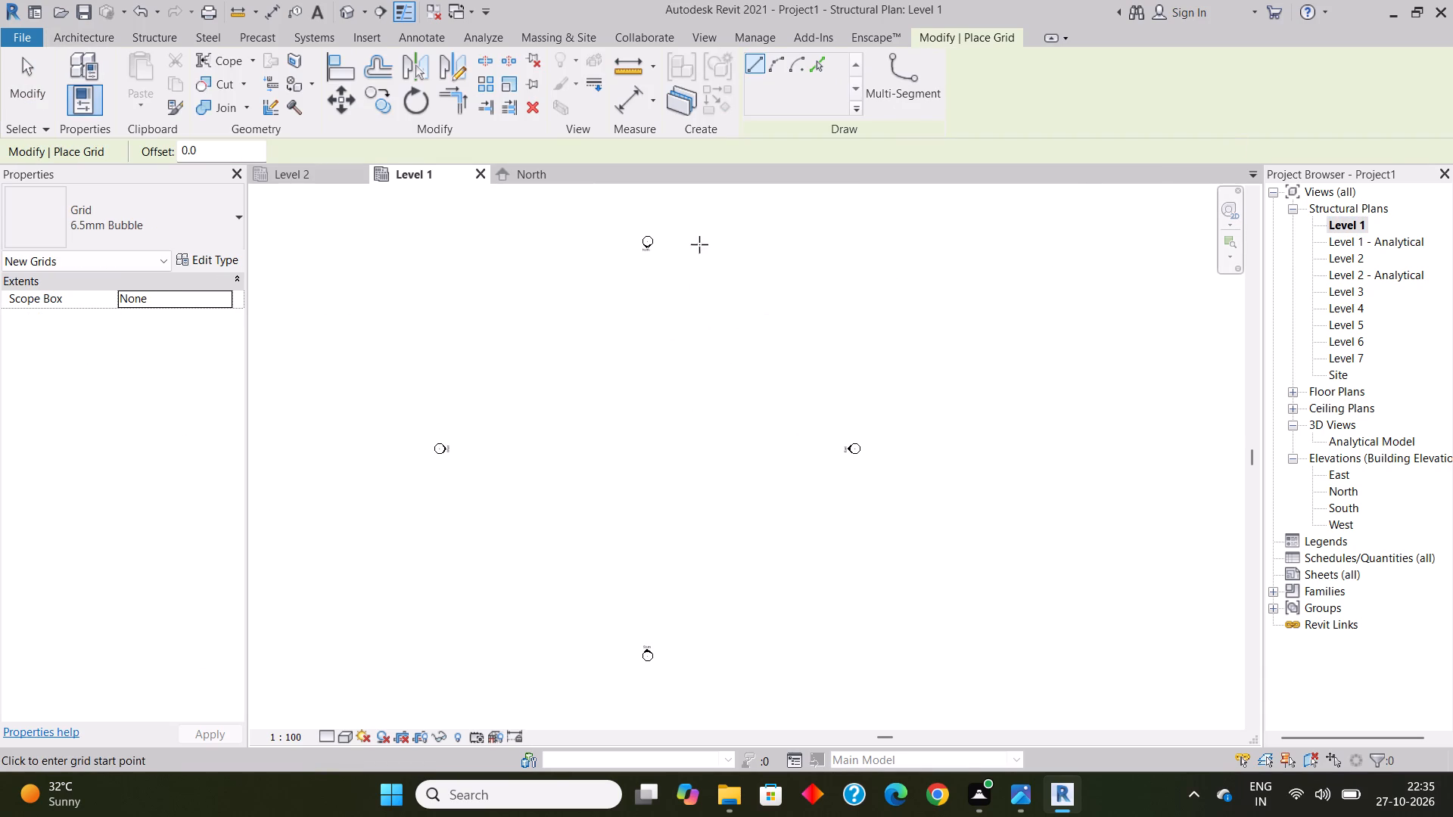
{"action": "left_click", "coordinate": [543, 325]}
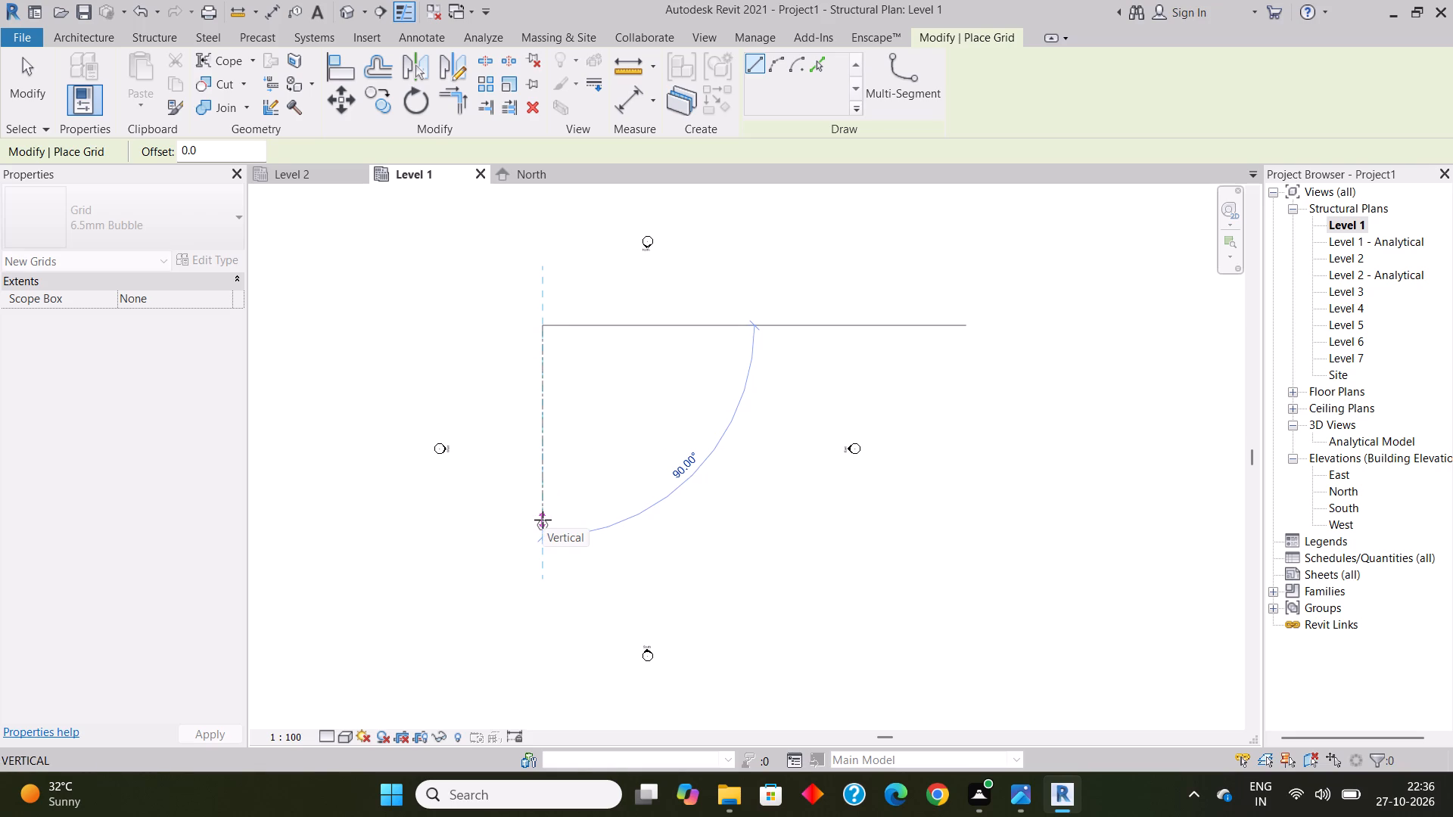
{"action": "left_click", "coordinate": [543, 520]}
{"action": "key", "text": "Escape"}
{"action": "key", "text": "Escape"}
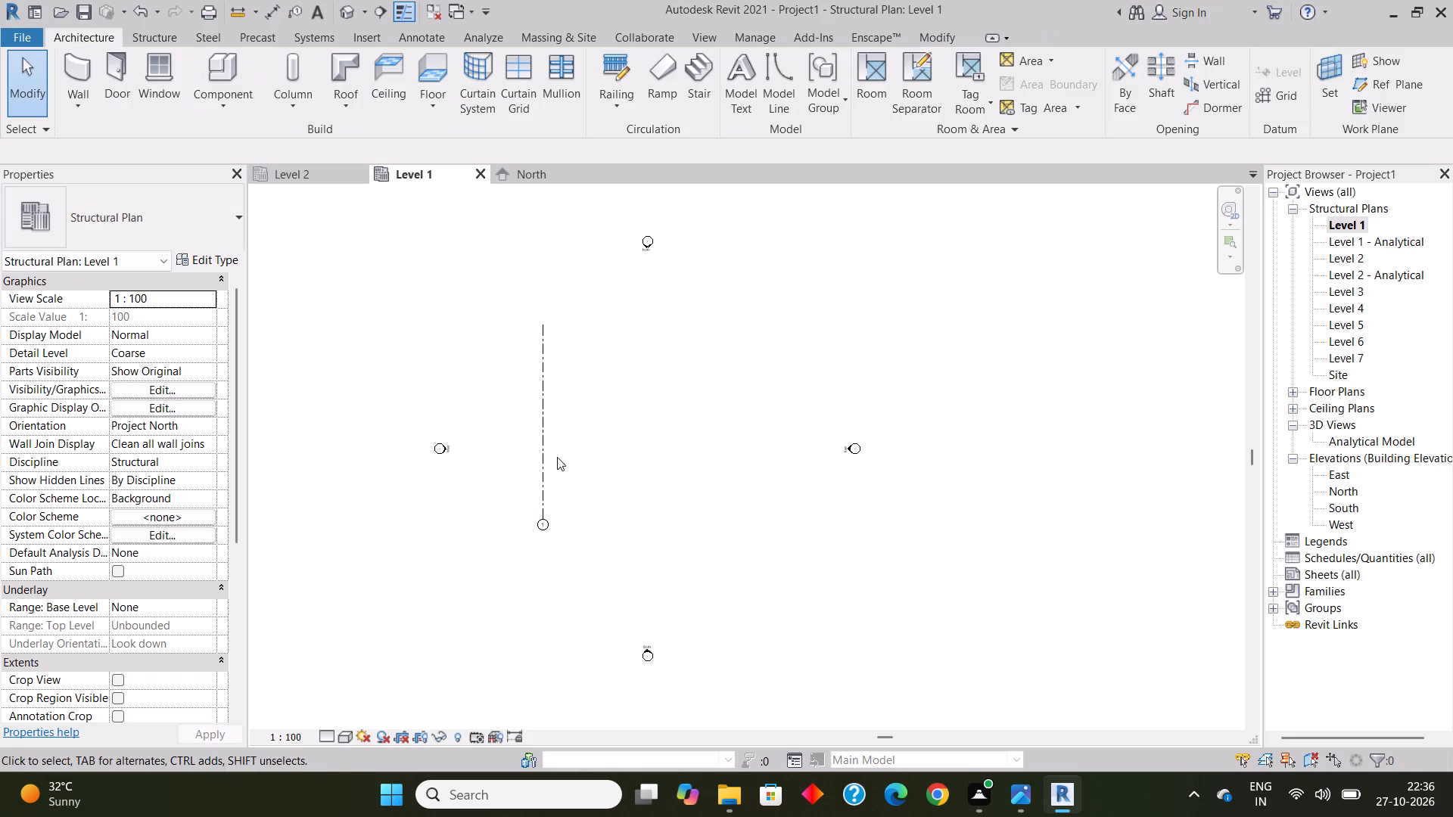
Add a second vertical grid line offset 4345 mm to the right of grid 1 by picking that grid.
{"action": "scroll", "coordinate": [552, 433], "scroll_direction": "up", "scroll_amount": 2}
{"action": "middle_click_drag", "start_coordinate": [553, 437], "coordinate": [504, 473]}
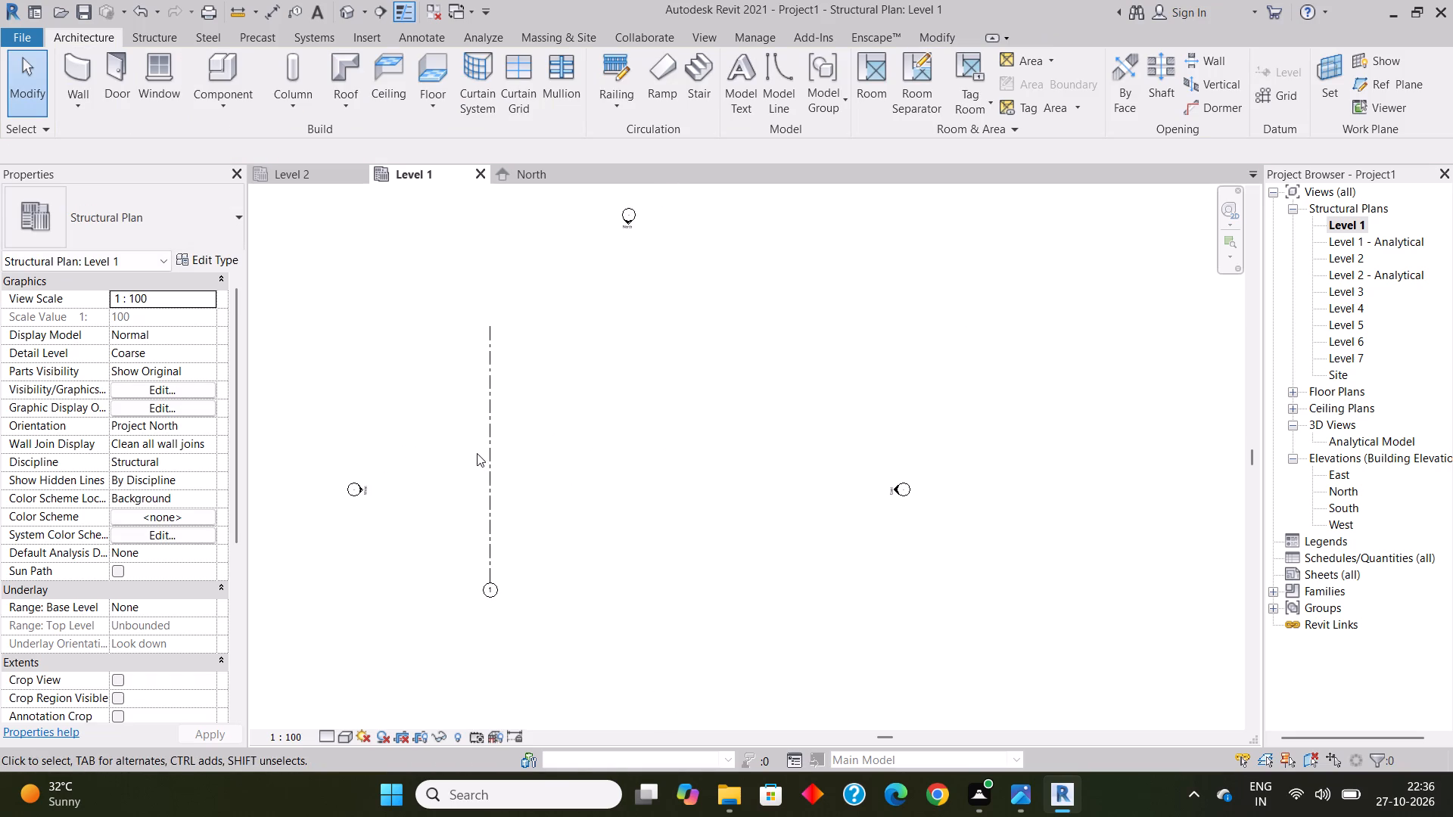
{"action": "scroll", "coordinate": [475, 451], "scroll_direction": "up", "scroll_amount": 1}
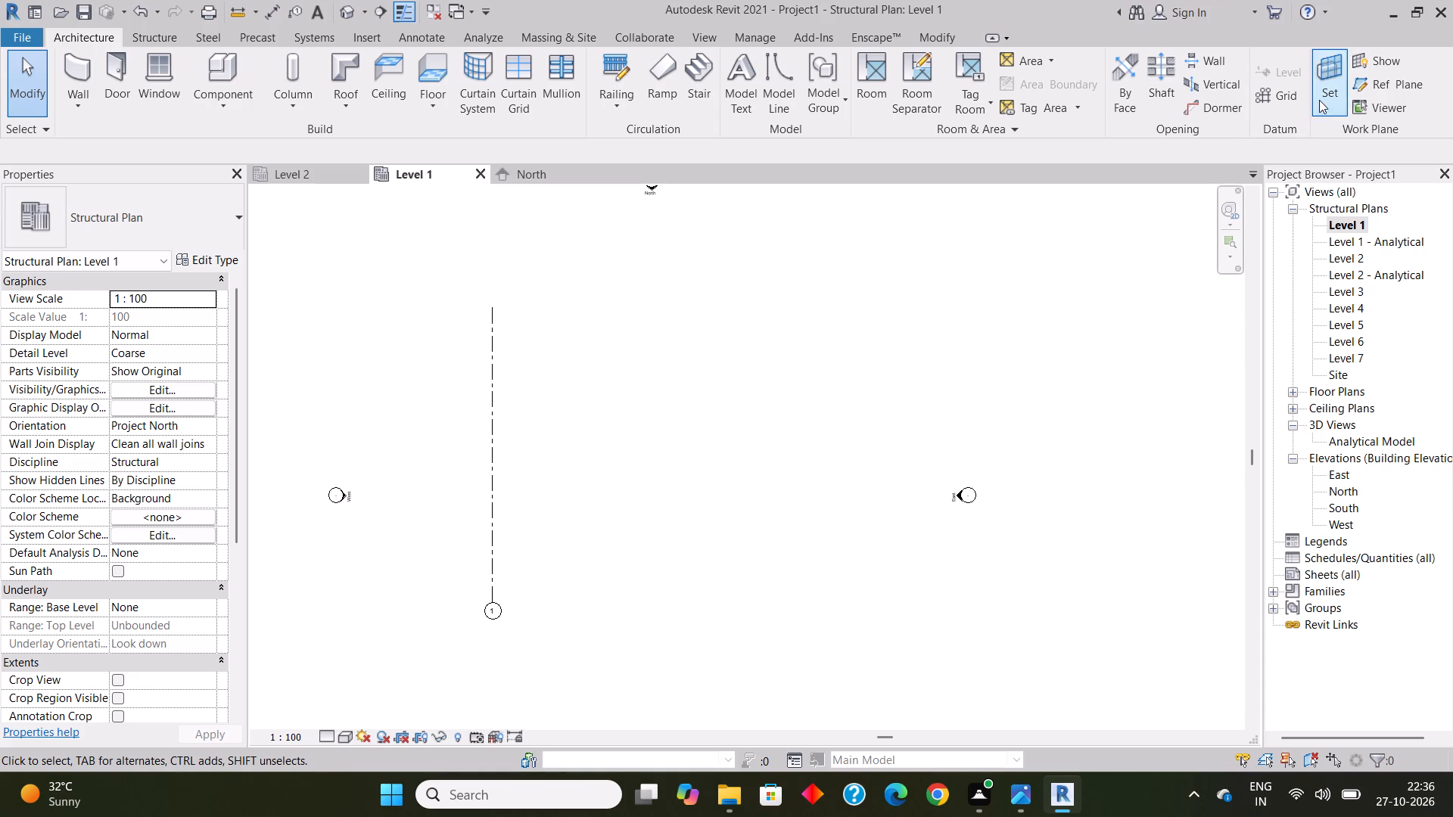
{"action": "left_click", "coordinate": [1293, 98]}
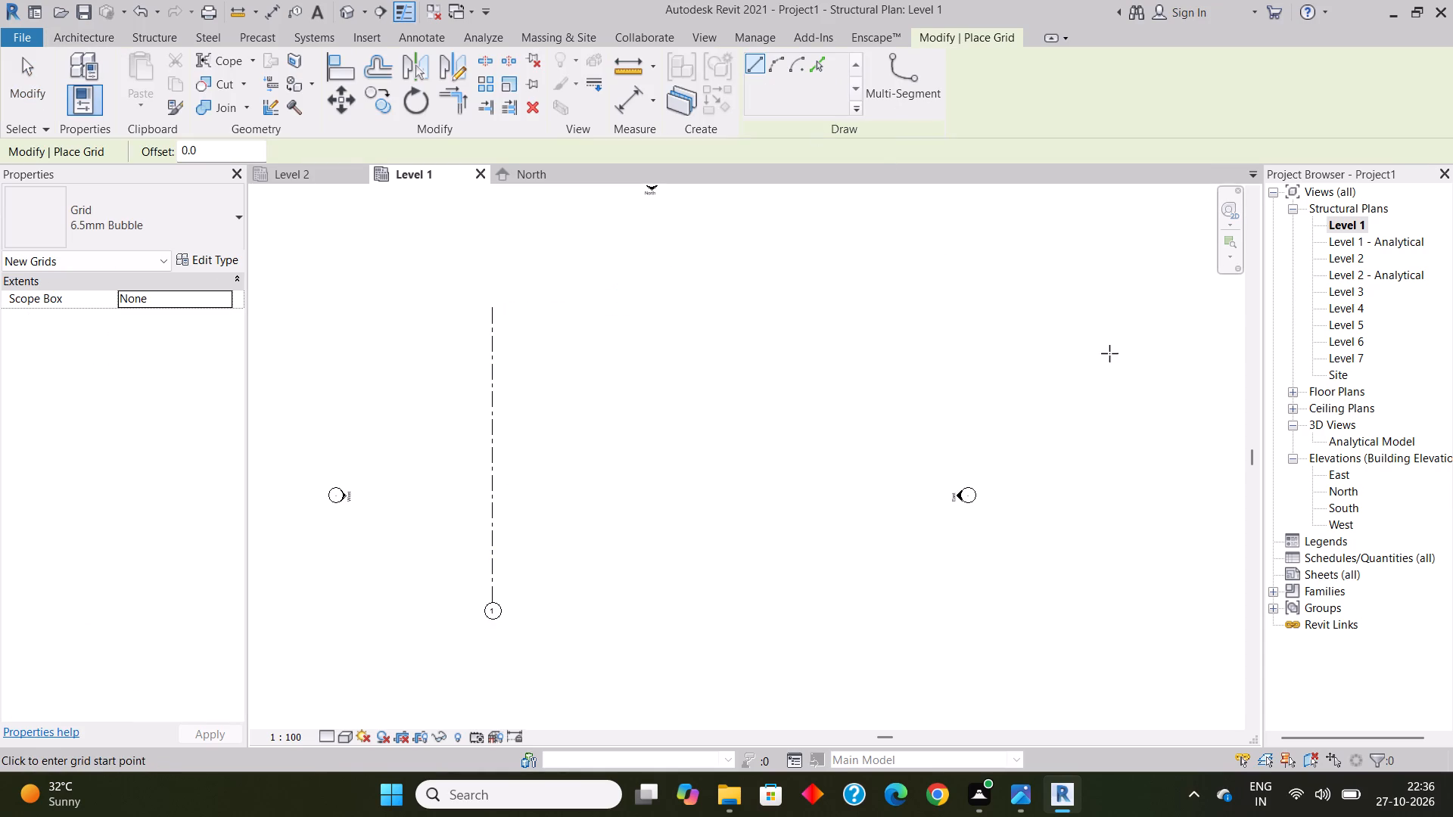
{"action": "left_click_drag", "start_coordinate": [222, 156], "coordinate": [199, 151]}
{"action": "left_click_drag", "start_coordinate": [199, 151], "coordinate": [124, 146]}
{"action": "type", "text": "4345"}
{"action": "key", "text": "Return"}
{"action": "left_click", "coordinate": [818, 69]}
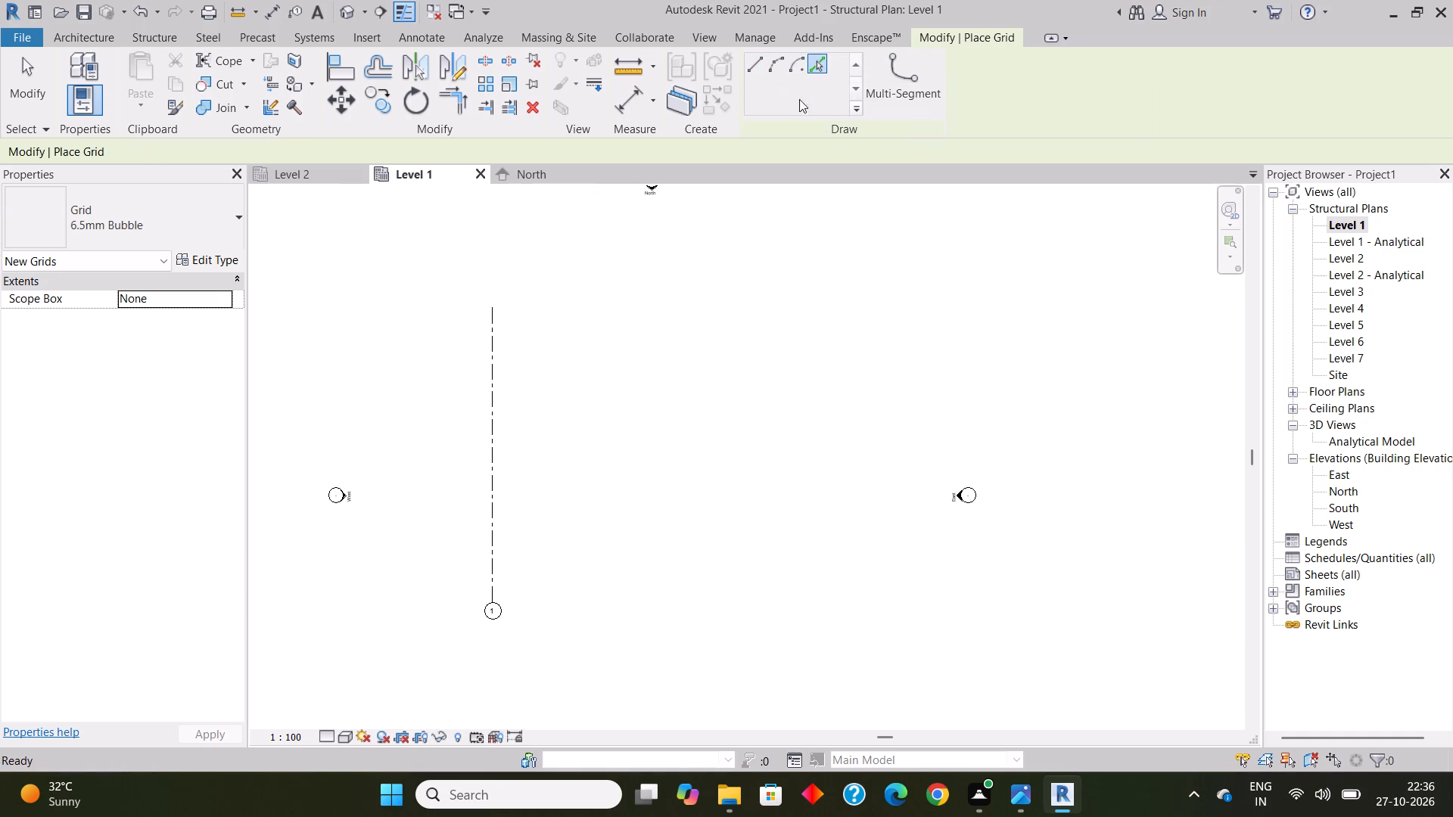
{"action": "left_click", "coordinate": [500, 425]}
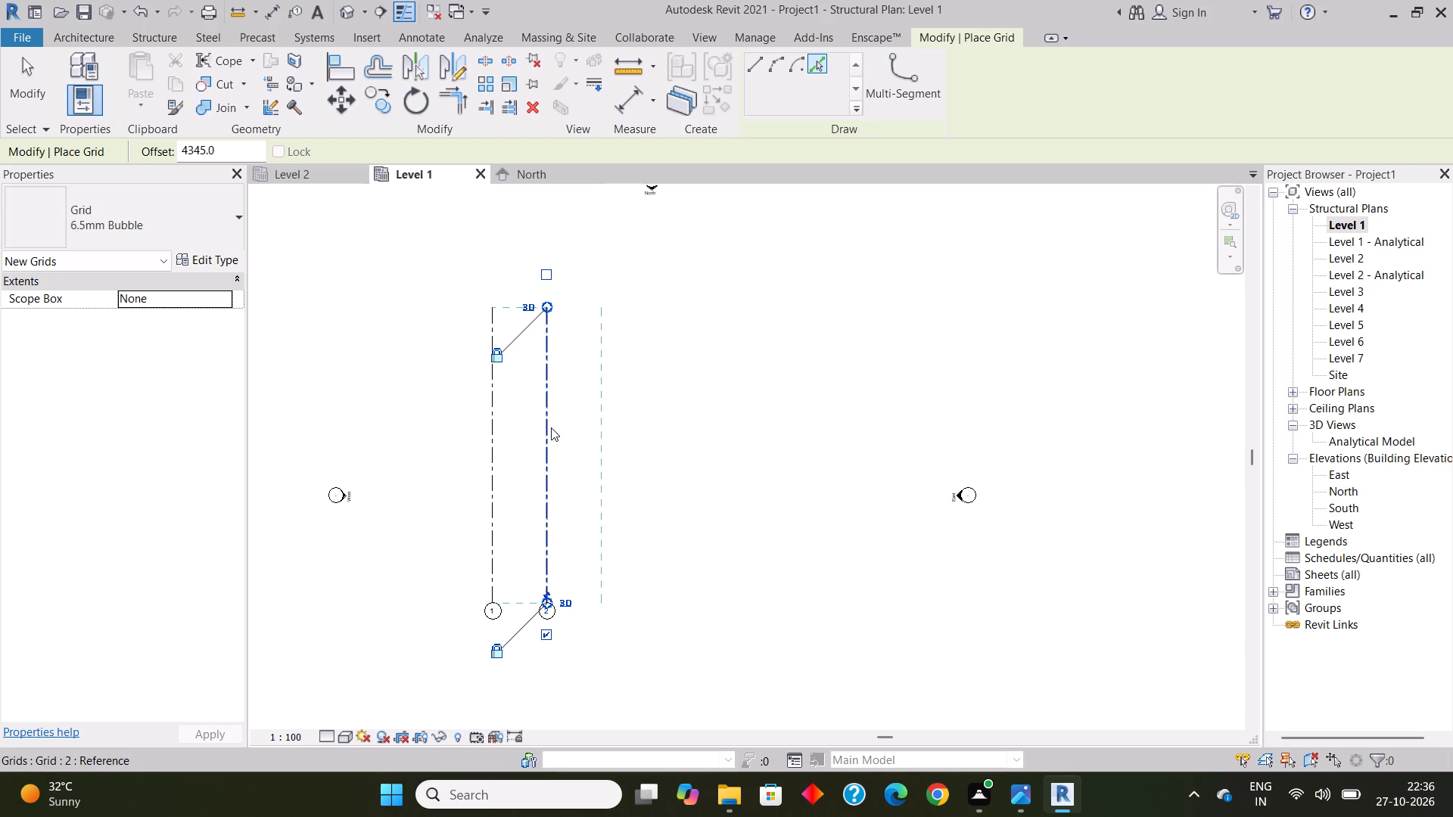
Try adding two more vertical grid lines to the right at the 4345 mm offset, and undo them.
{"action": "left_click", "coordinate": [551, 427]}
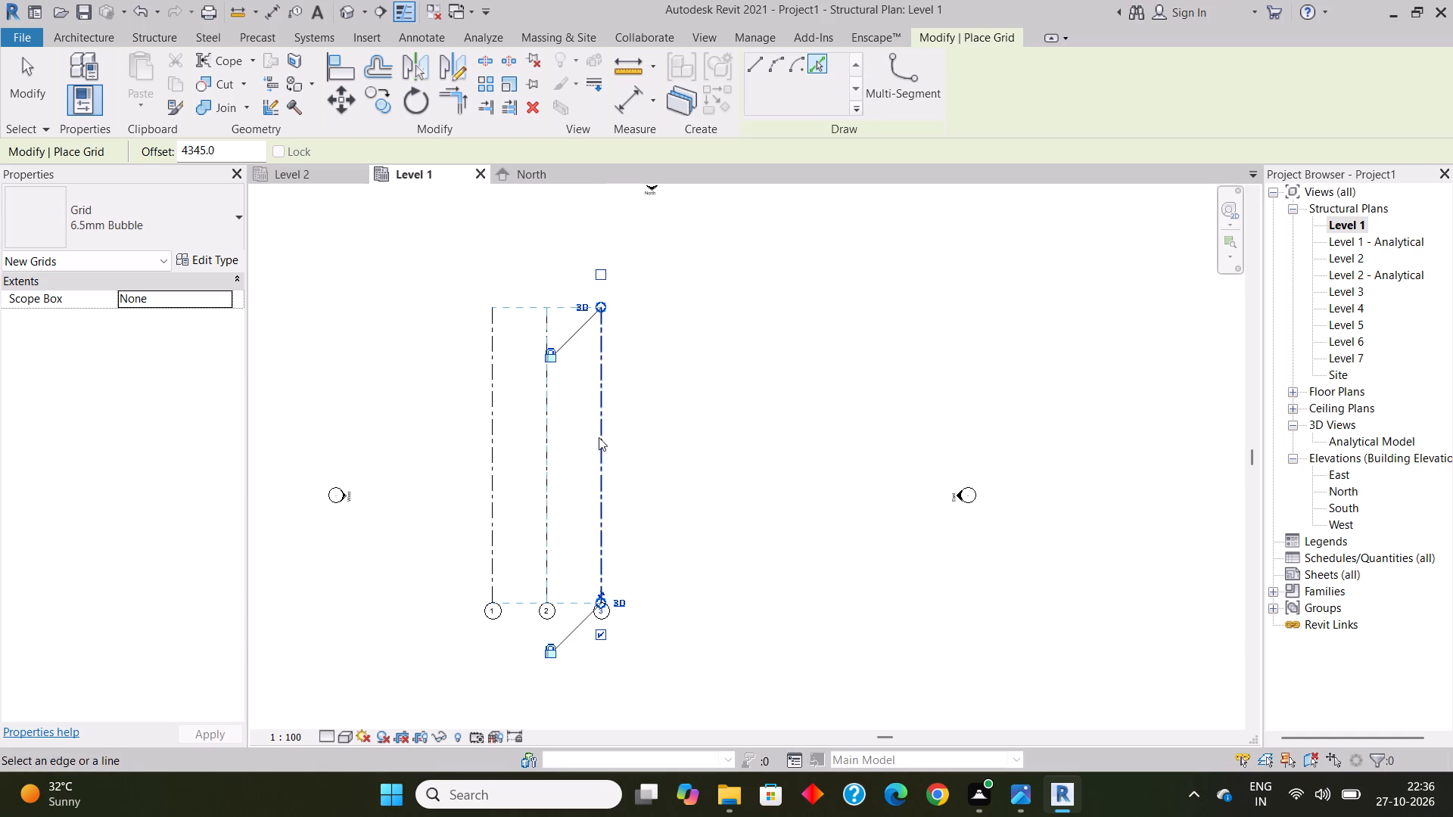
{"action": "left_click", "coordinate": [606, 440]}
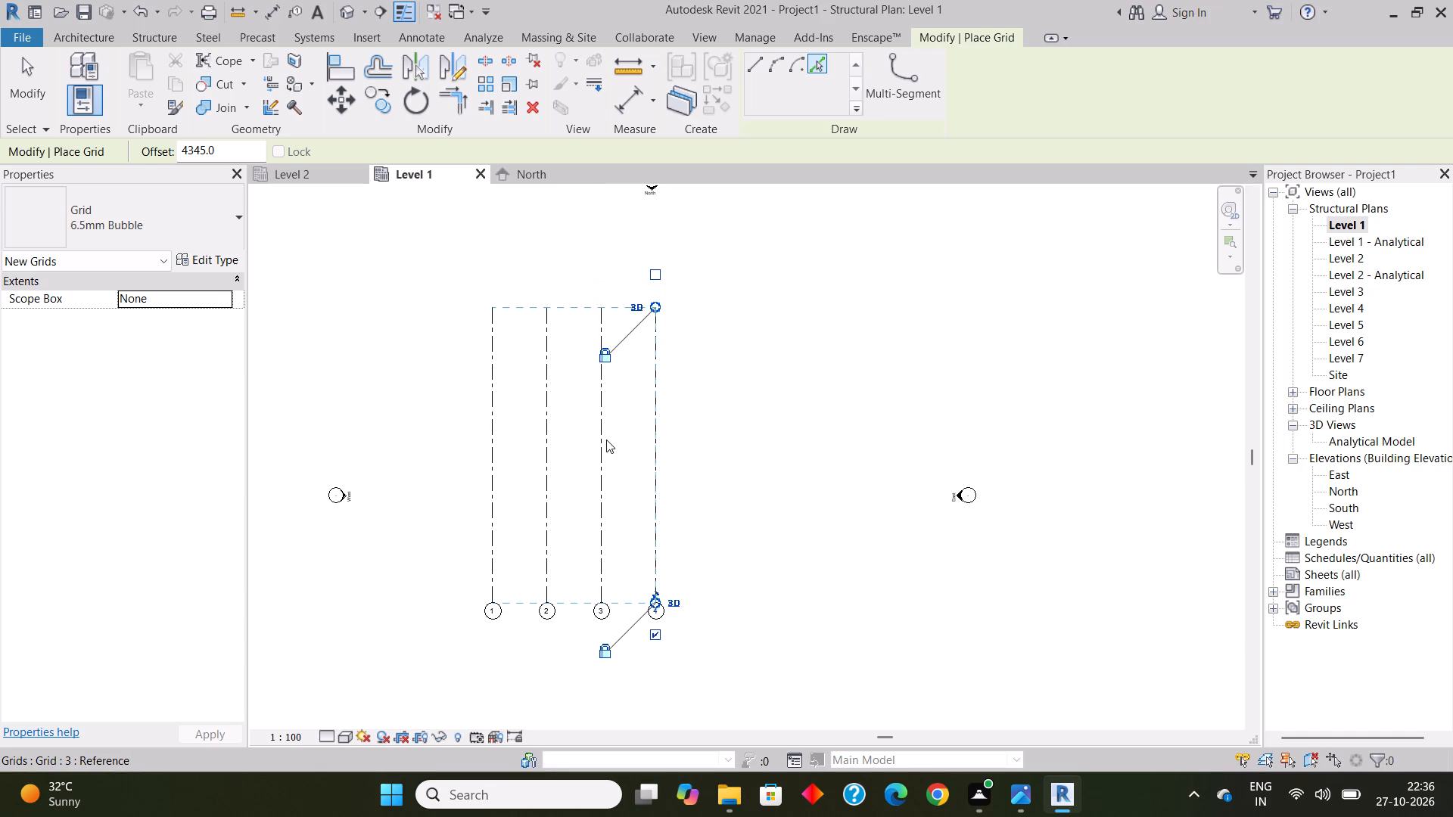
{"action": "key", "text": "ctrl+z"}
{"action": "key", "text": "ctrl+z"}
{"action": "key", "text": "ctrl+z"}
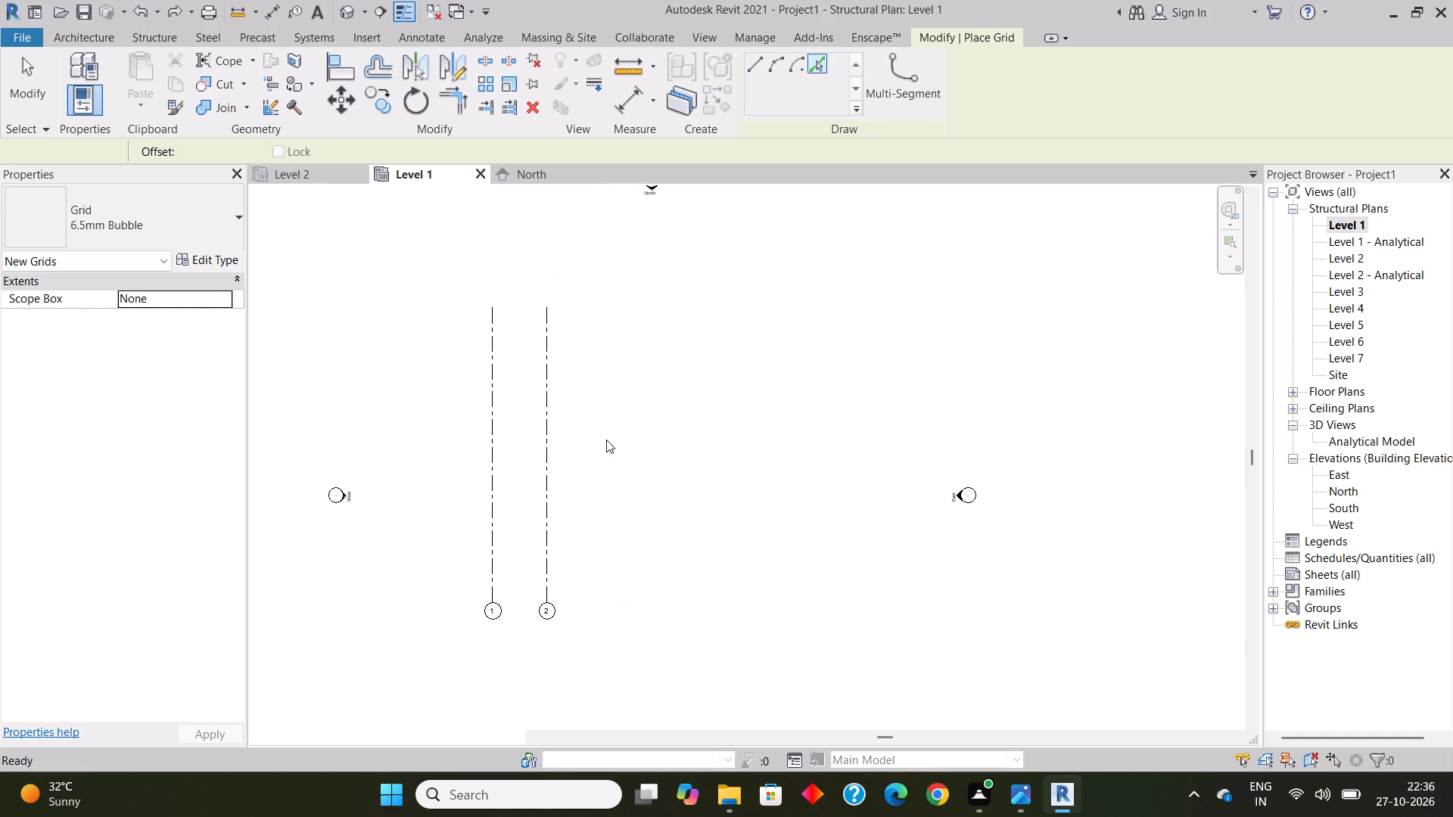
Rename the first vertical grid line as A.
{"action": "key", "text": "space"}
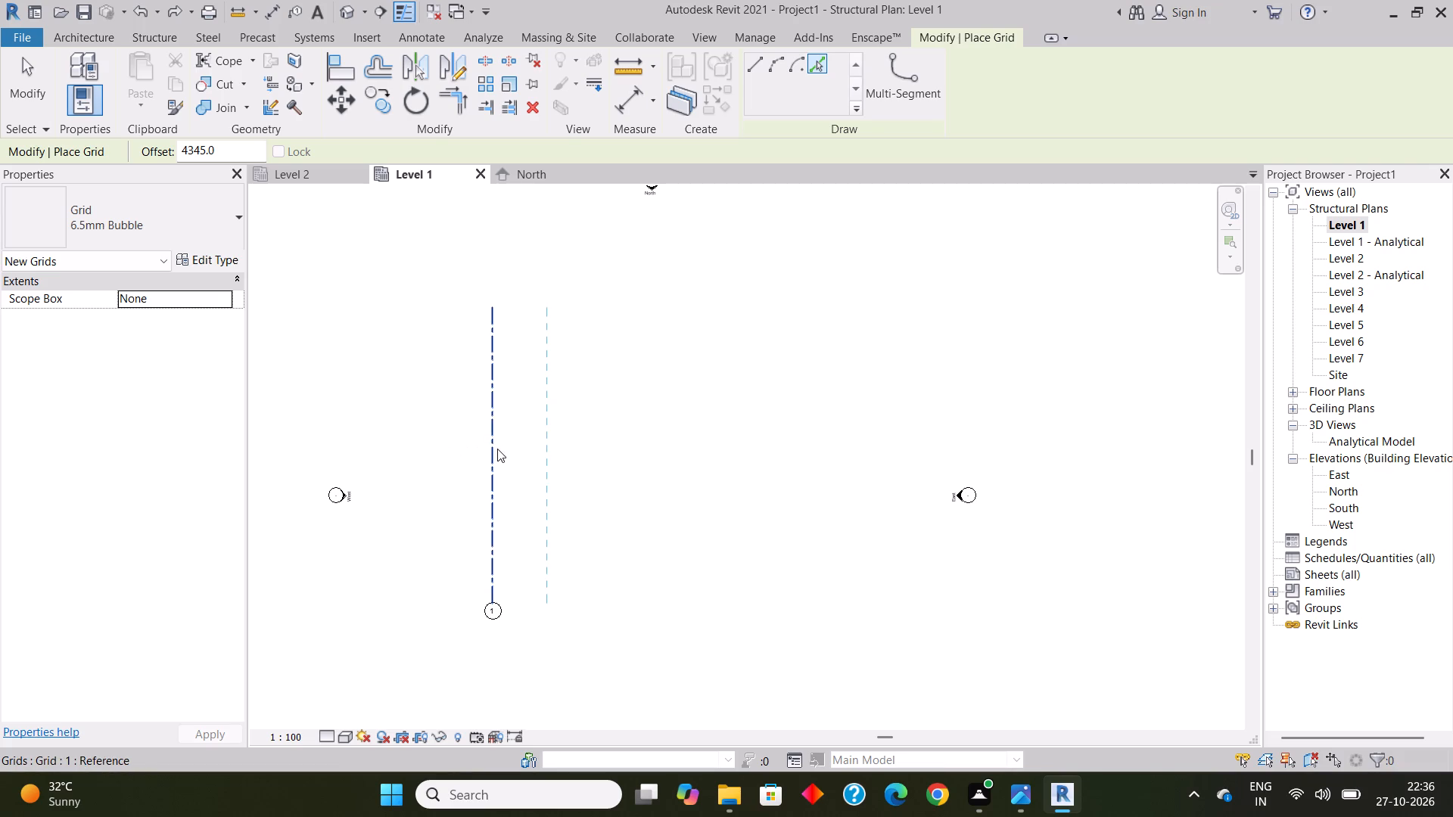
{"action": "key", "text": "Escape"}
{"action": "key", "text": "Escape"}
{"action": "left_click", "coordinate": [492, 452]}
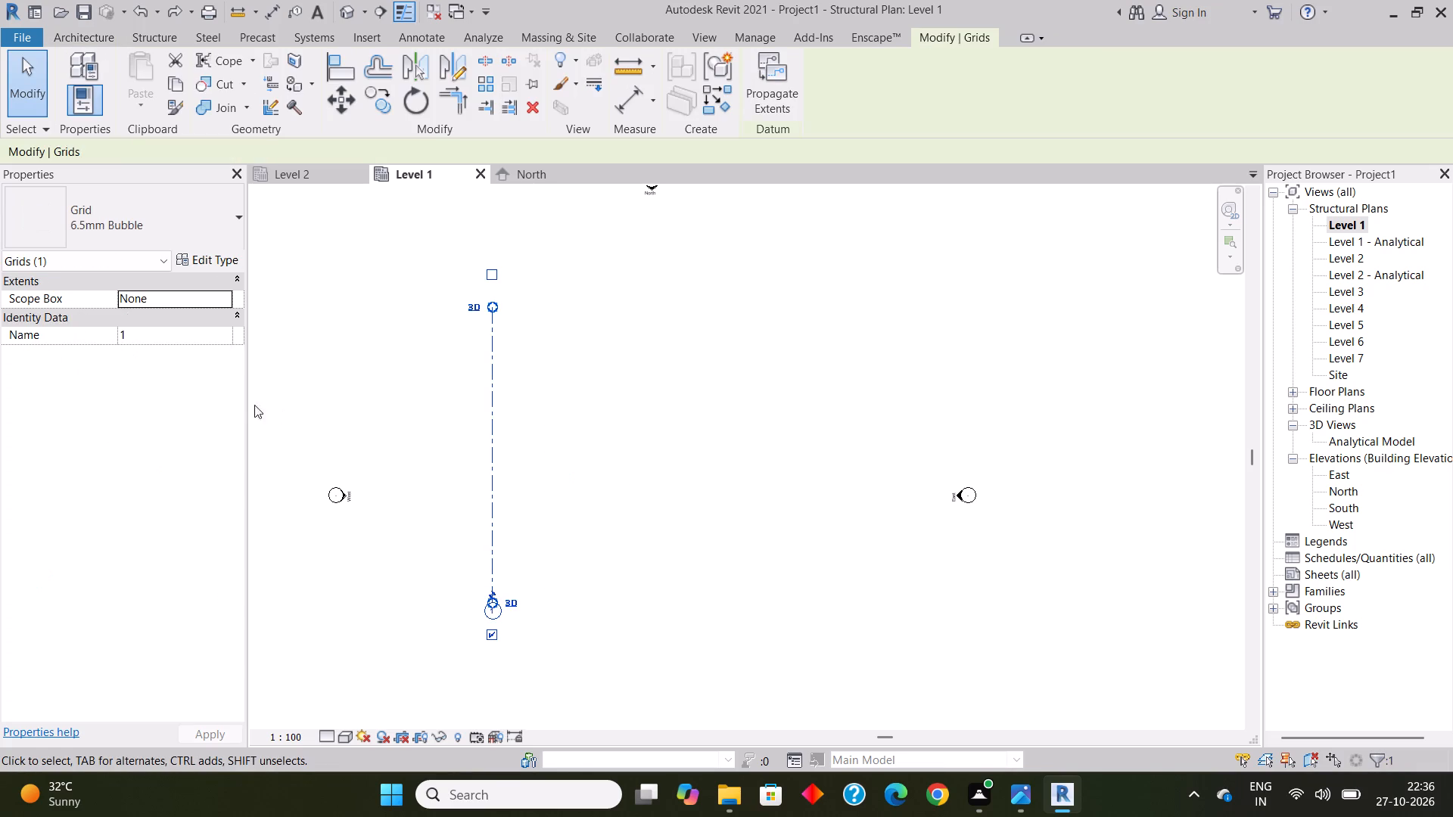
{"action": "left_click", "coordinate": [179, 343]}
{"action": "key", "text": "Return"}
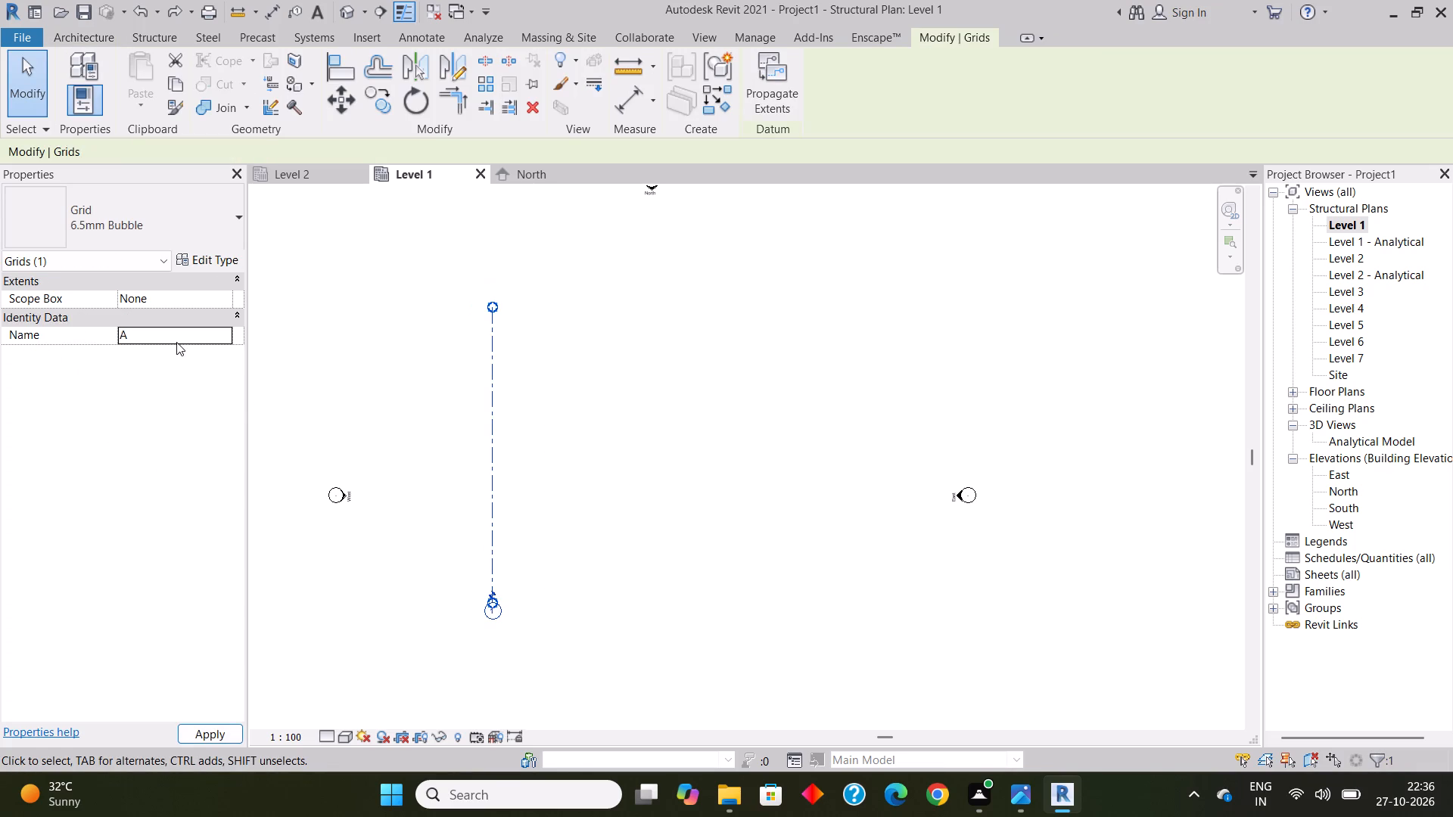
{"action": "left_click", "coordinate": [214, 731]}
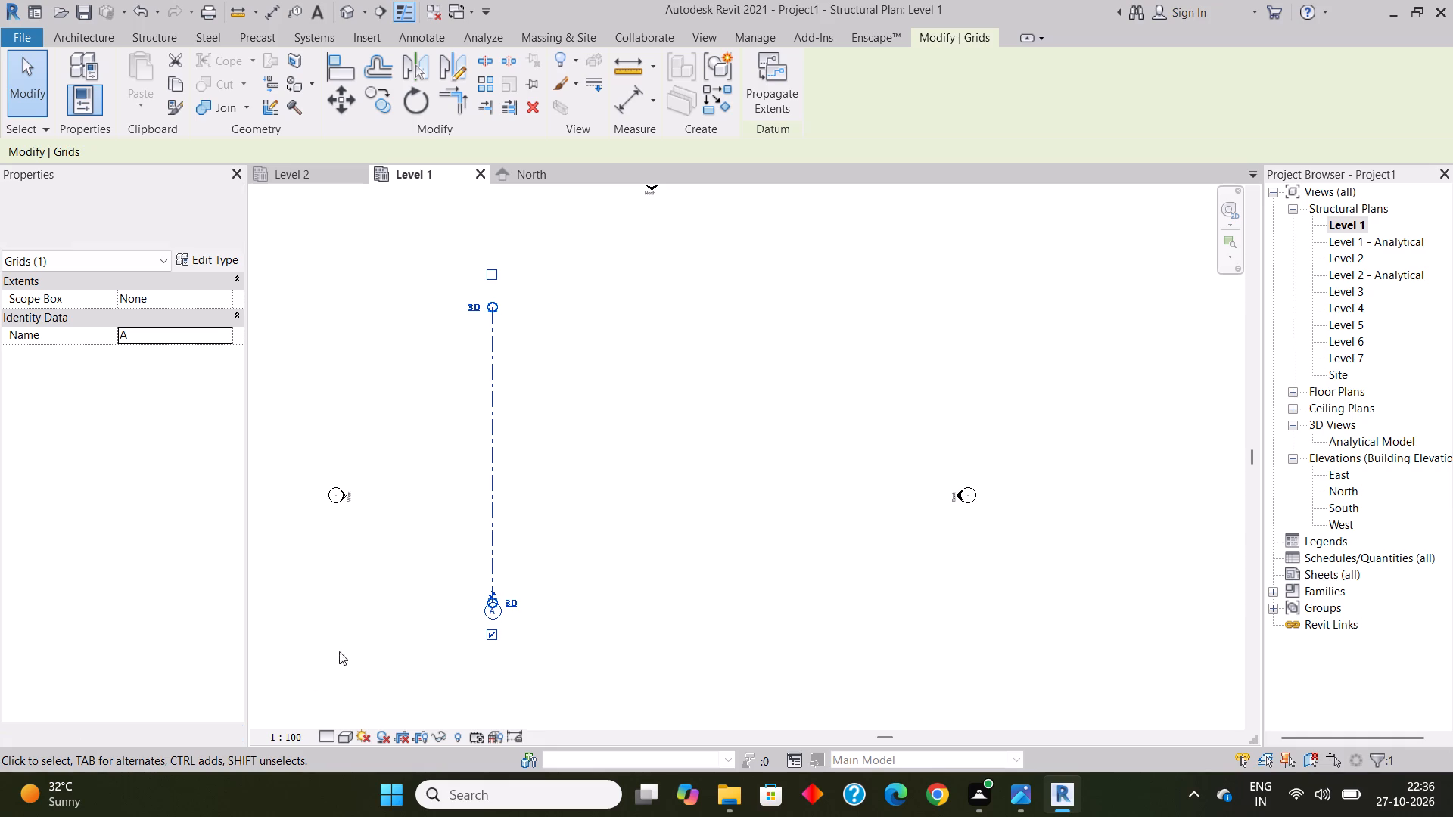
{"action": "left_click", "coordinate": [412, 457]}
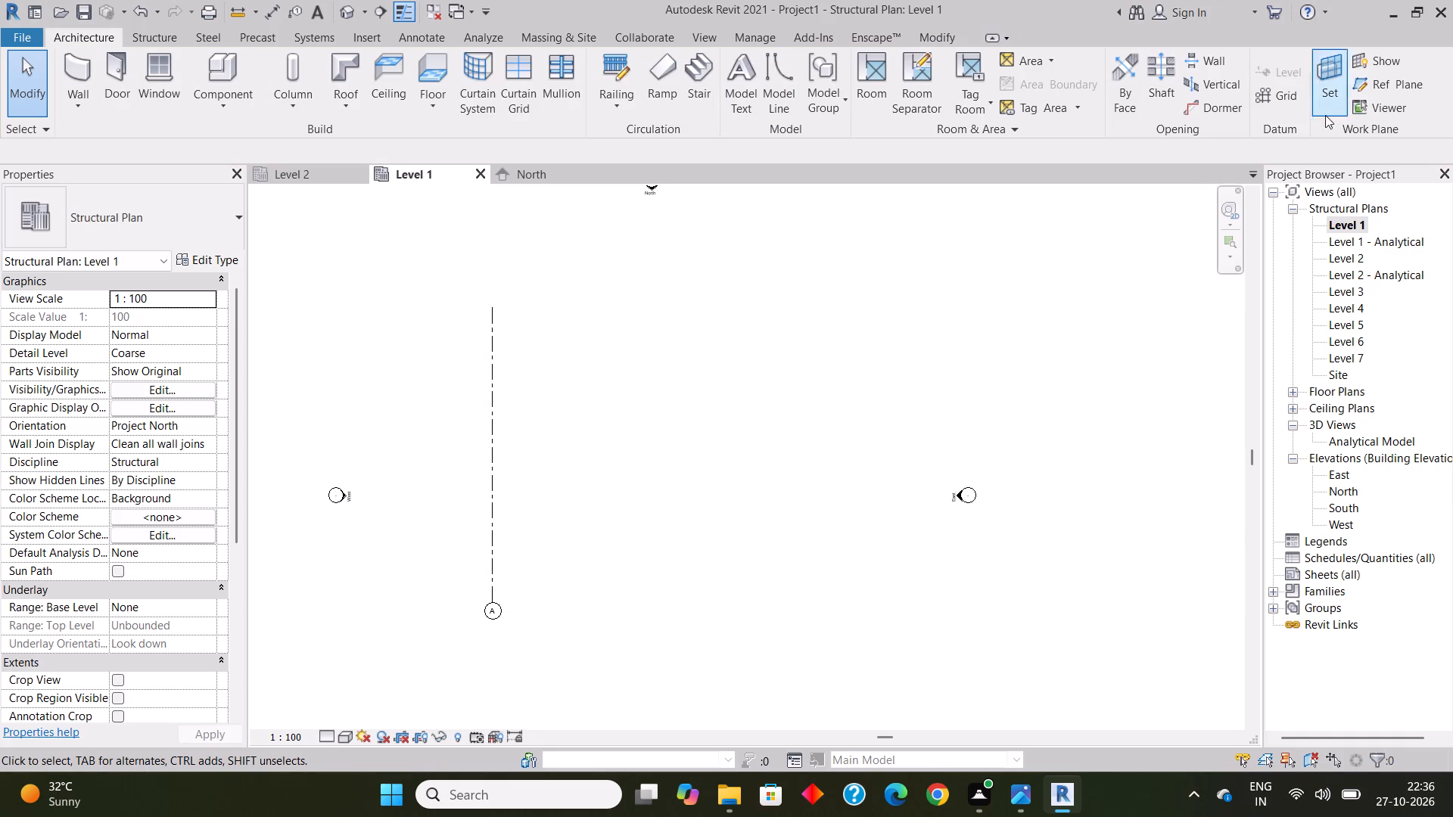
Add five vertical grid lines to the right of grid A, each offset 4345 mm from the previous one by picking lines.
{"action": "left_click", "coordinate": [1291, 97]}
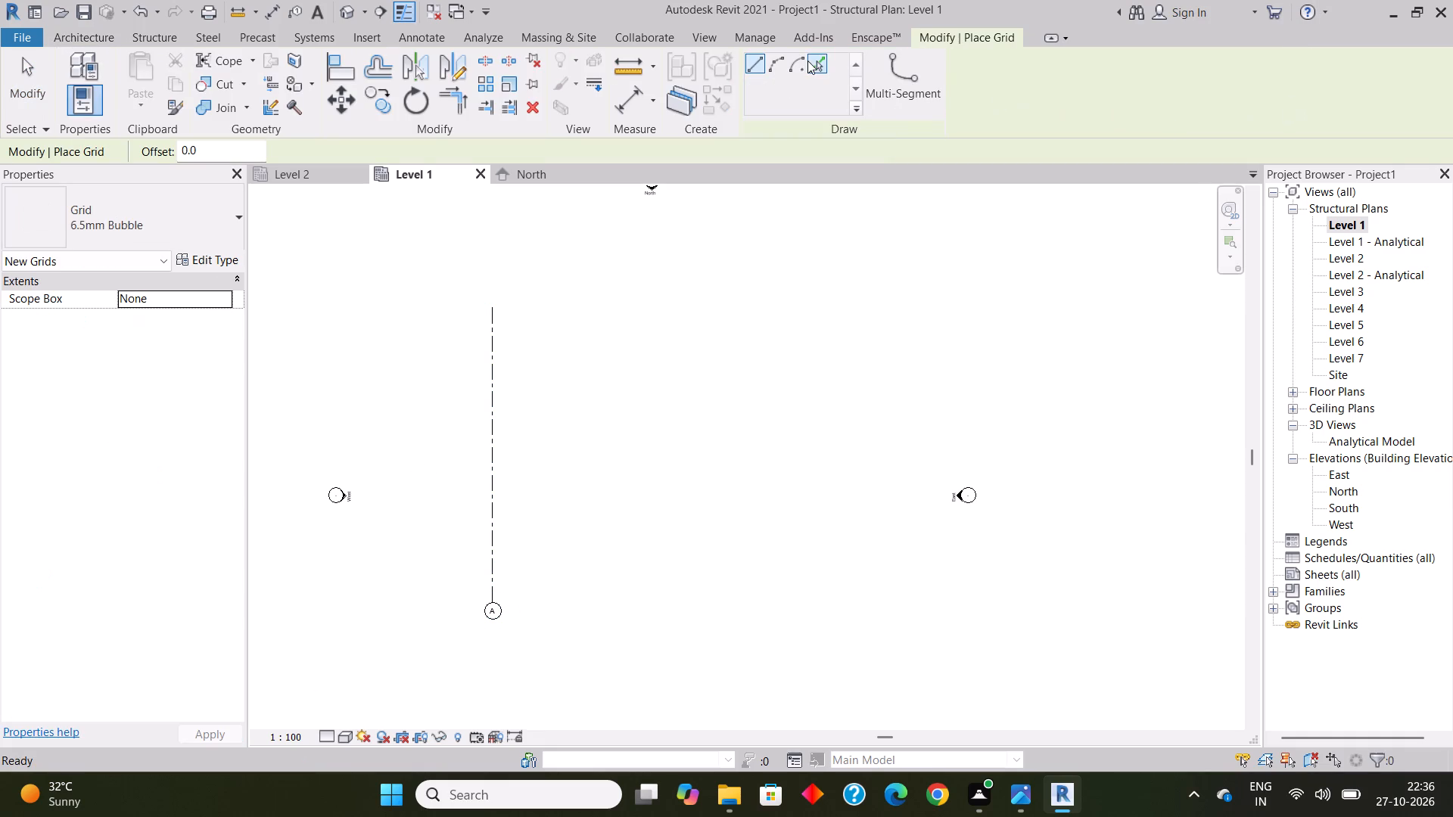
{"action": "left_click", "coordinate": [818, 64]}
{"action": "left_click_drag", "start_coordinate": [229, 149], "coordinate": [224, 148]}
{"action": "left_click_drag", "start_coordinate": [224, 148], "coordinate": [120, 148]}
{"action": "type", "text": "10"}
{"action": "key", "text": "backslash"}
{"action": "key", "text": "BackSpace"}
{"action": "key", "text": "BackSpace"}
{"action": "key", "text": "BackSpace"}
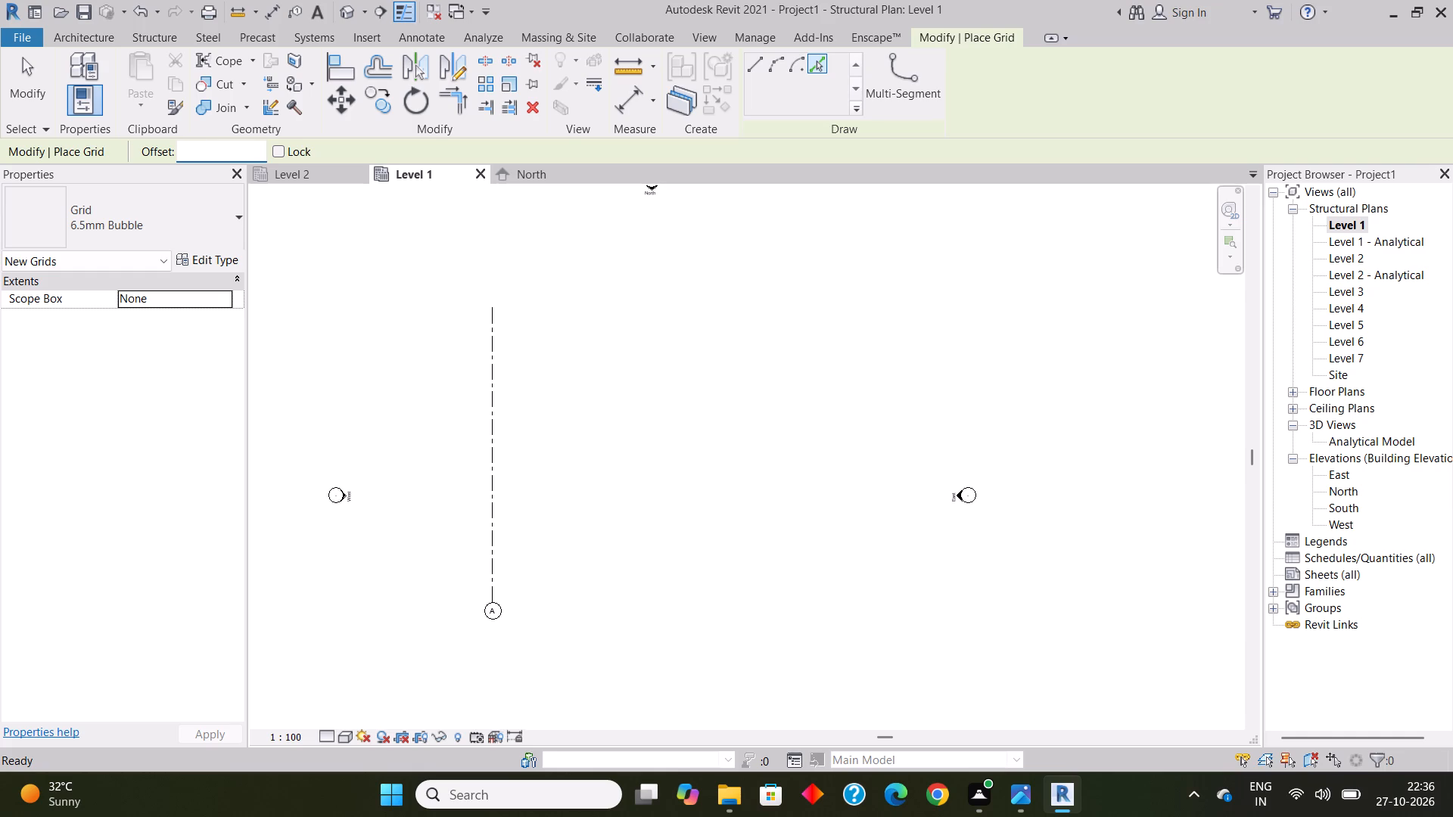
{"action": "type", "text": "4345"}
{"action": "key", "text": "Return"}
{"action": "left_click", "coordinate": [497, 467]}
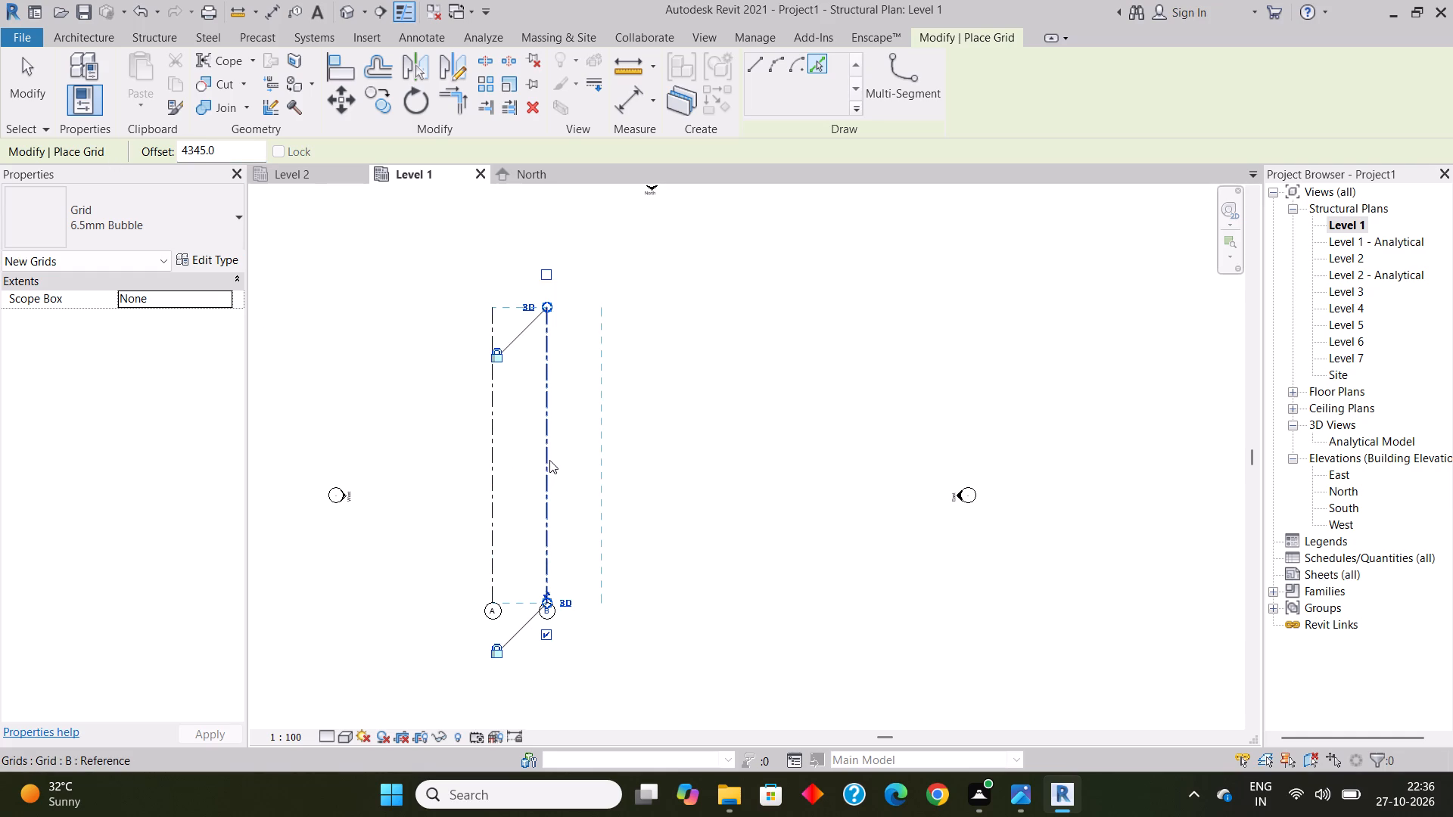
{"action": "left_click", "coordinate": [550, 459]}
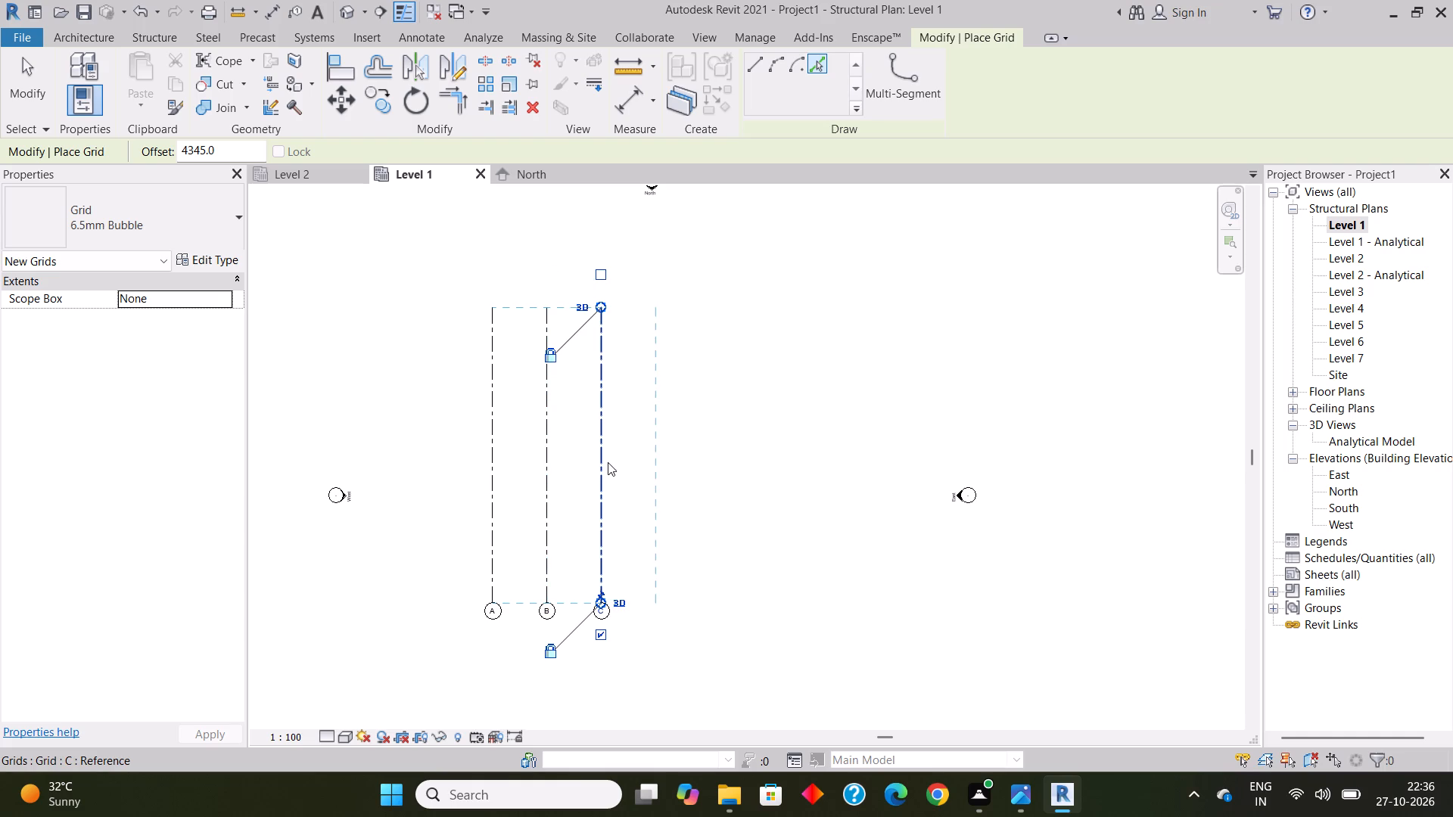
{"action": "left_click", "coordinate": [608, 462]}
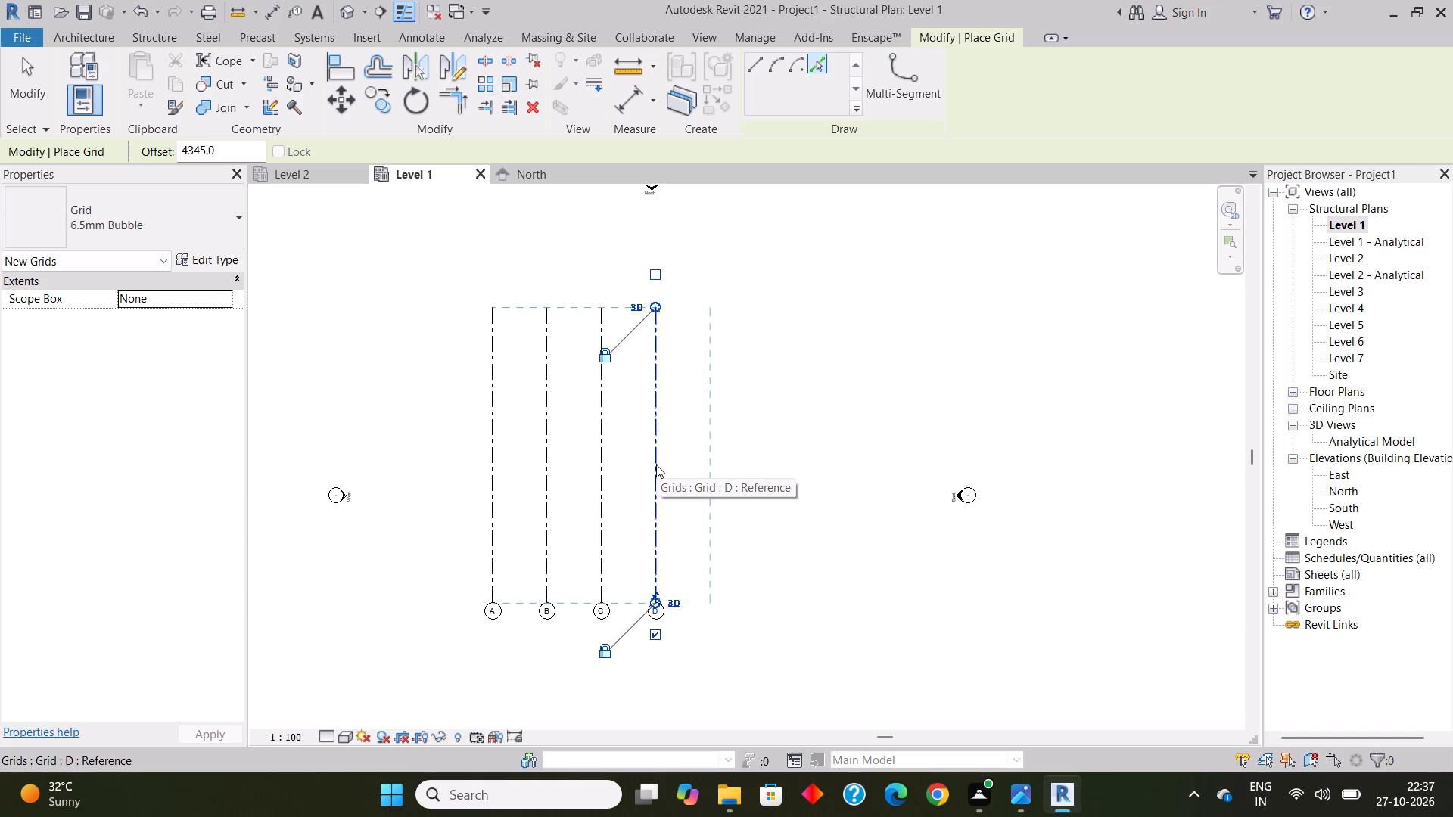
{"action": "left_click", "coordinate": [656, 464]}
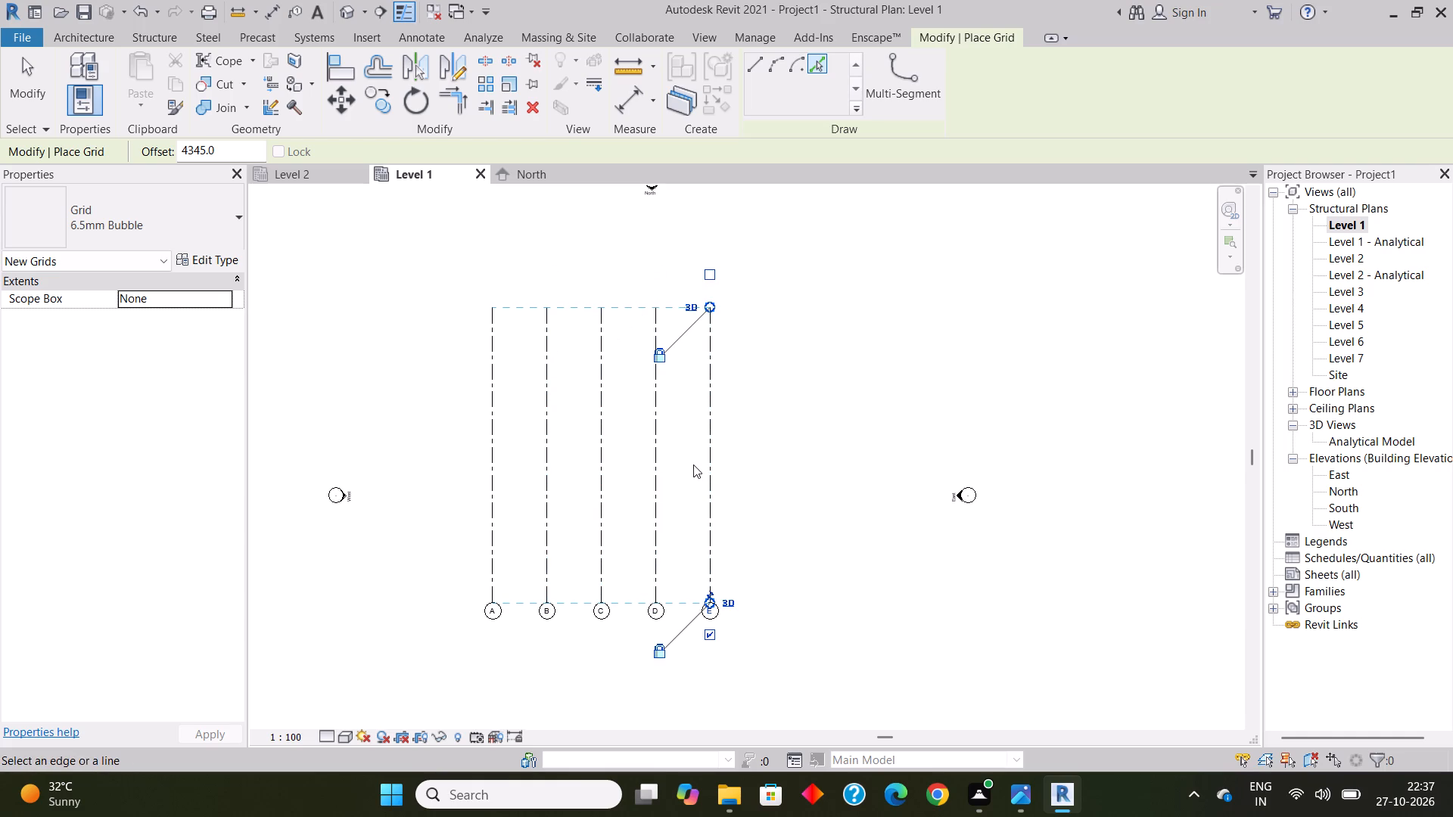
{"action": "left_click", "coordinate": [711, 464]}
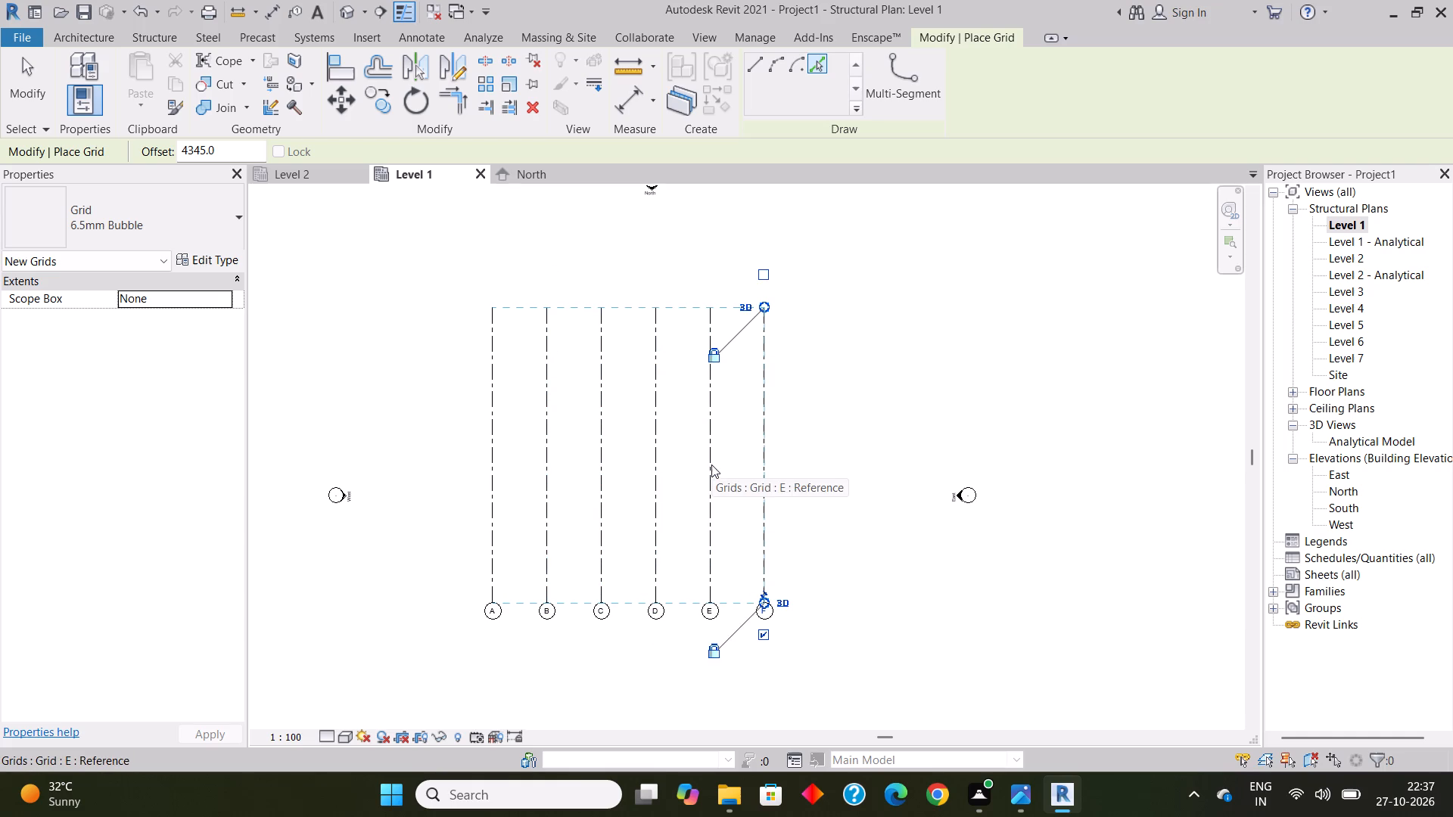
Draw a horizontal grid line with offset 0 across all six vertical grids, just above their bubbles, and end grid placement.
{"action": "left_click", "coordinate": [757, 59]}
{"action": "left_click_drag", "start_coordinate": [226, 144], "coordinate": [118, 139]}
{"action": "key", "text": "0"}
{"action": "key", "text": "Return"}
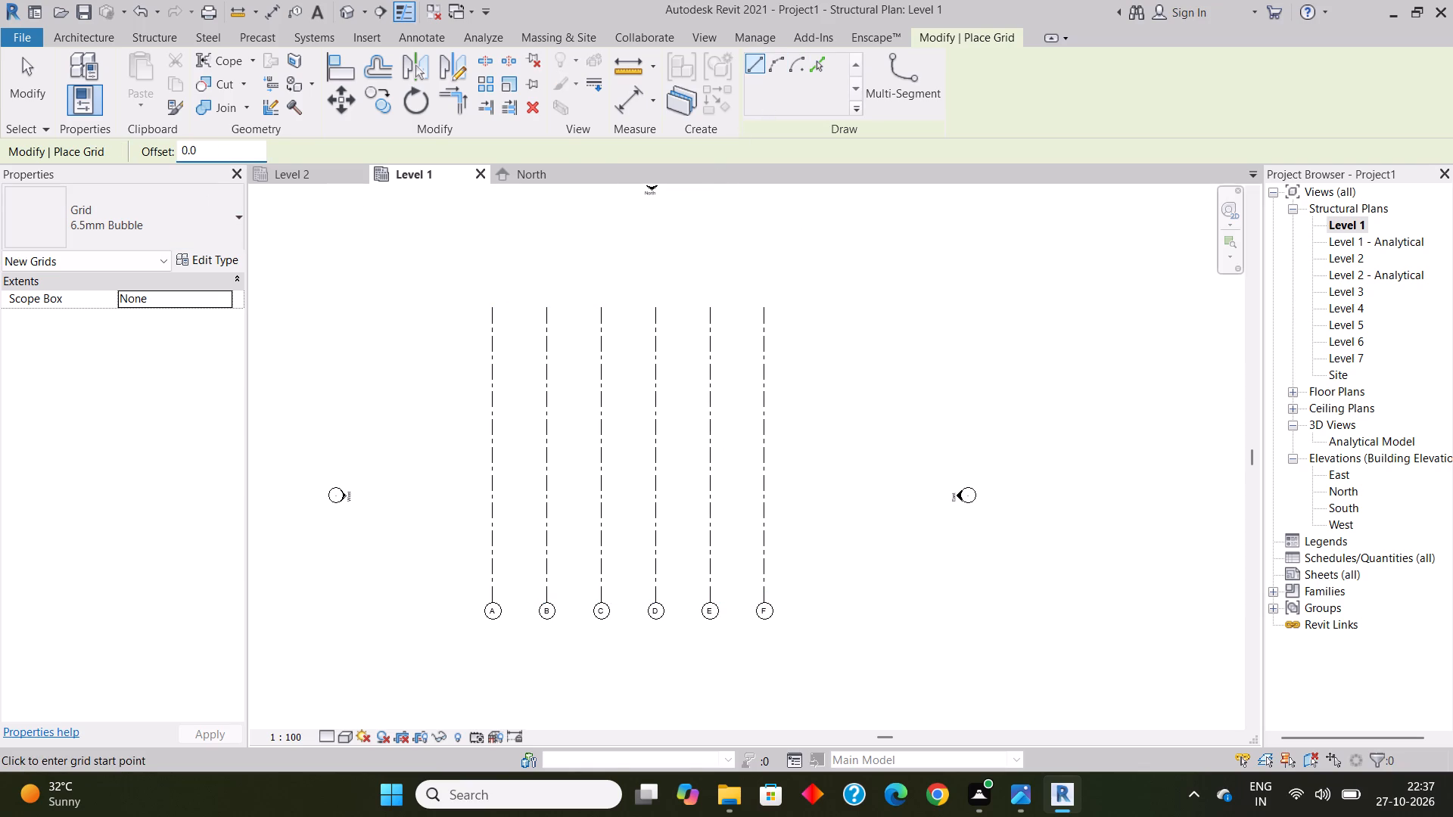
{"action": "left_click", "coordinate": [450, 552]}
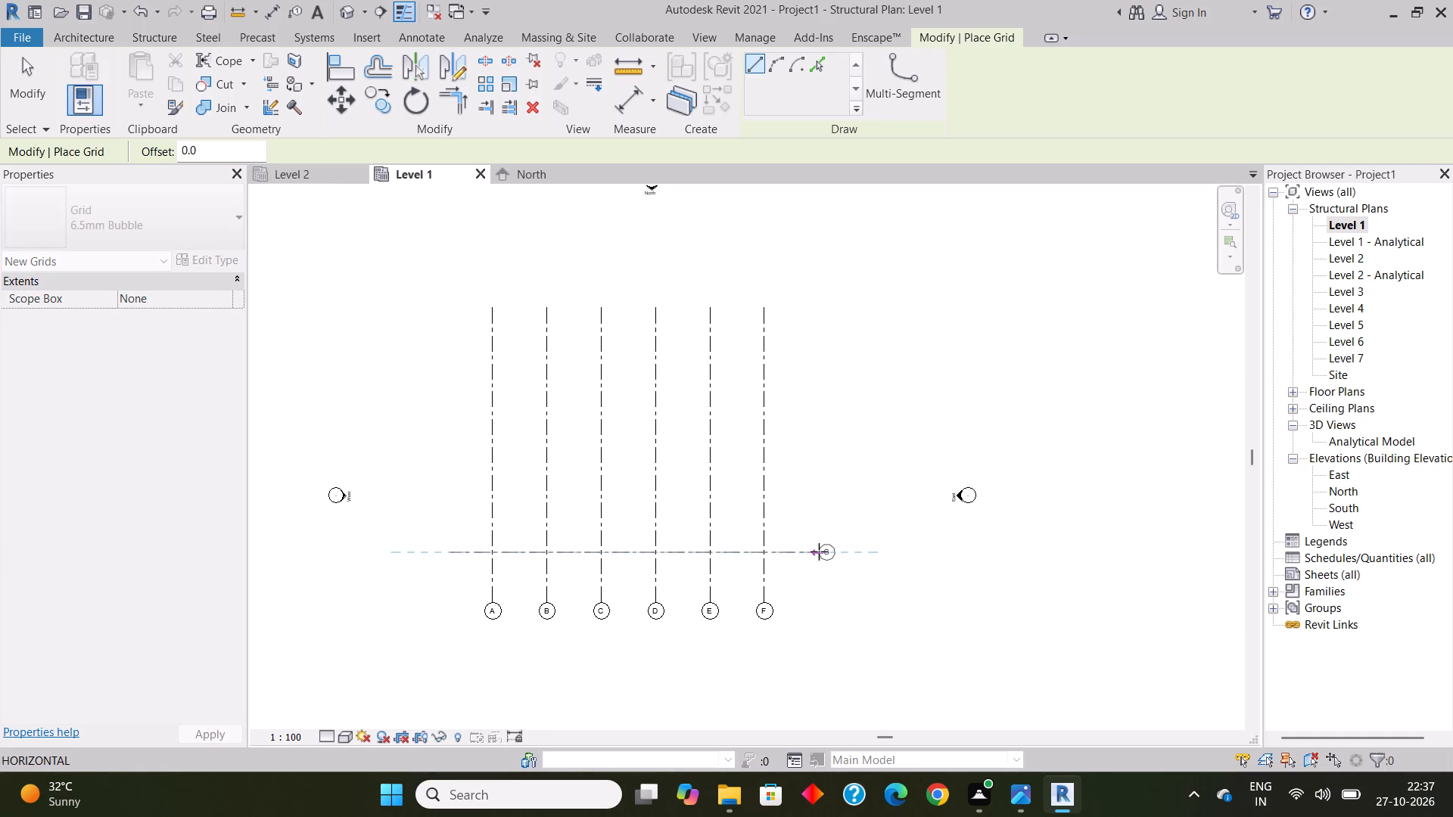
{"action": "left_click", "coordinate": [819, 551]}
{"action": "key", "text": "Escape"}
{"action": "key", "text": "Escape"}
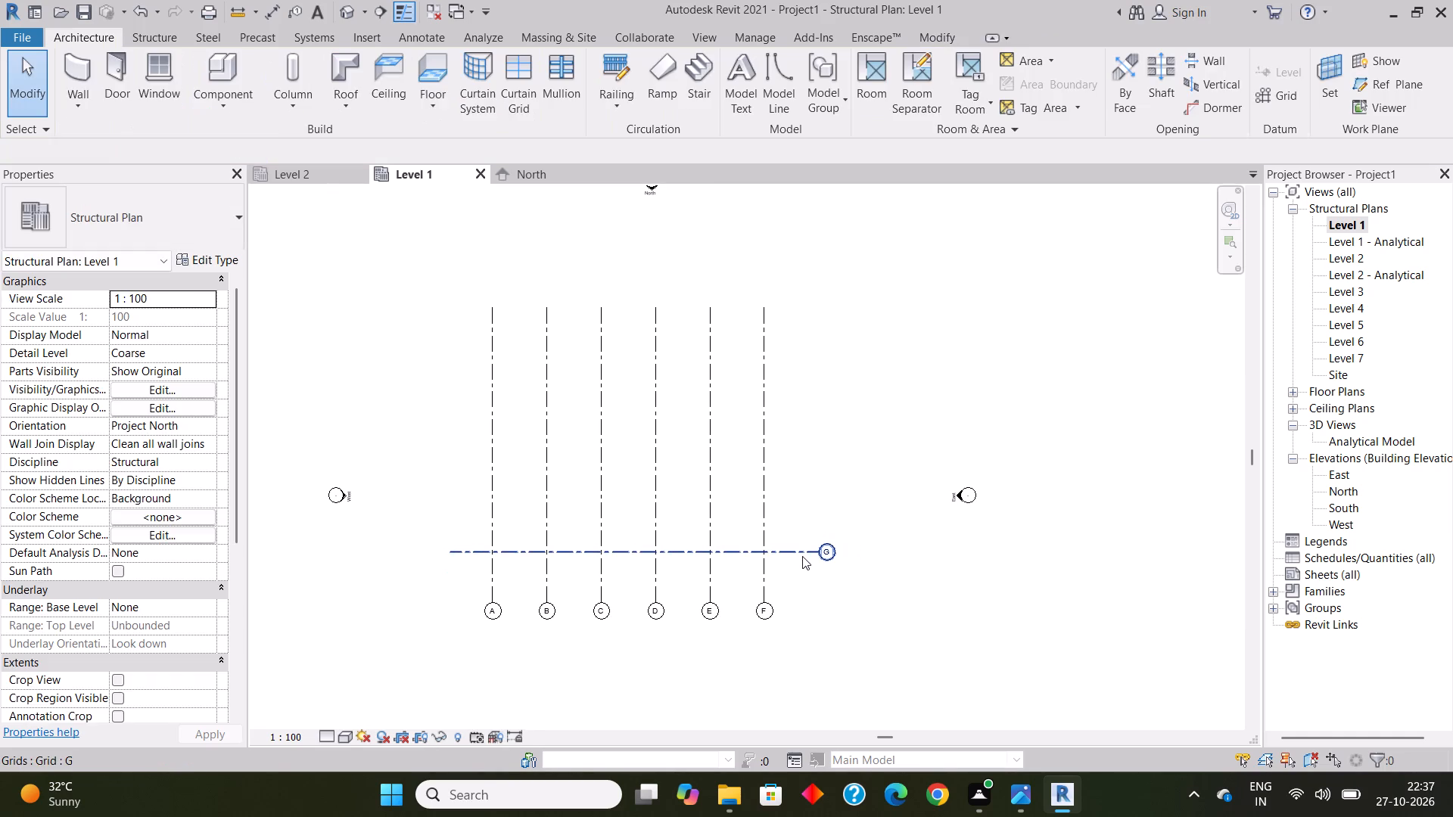
Rename the horizontal grid line as 1.
{"action": "left_click", "coordinate": [802, 553]}
{"action": "left_click", "coordinate": [159, 333]}
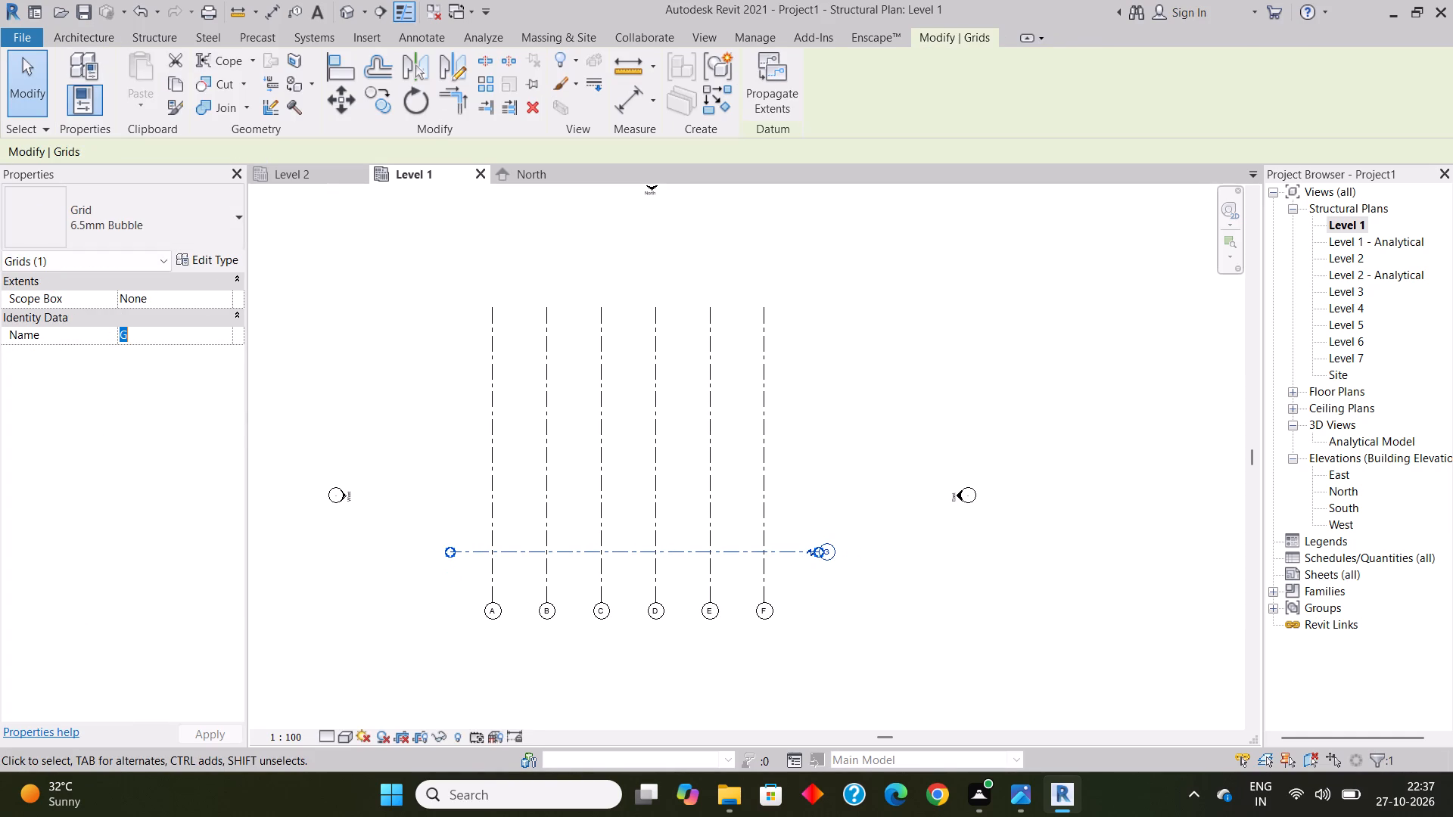
{"action": "key", "text": "Return"}
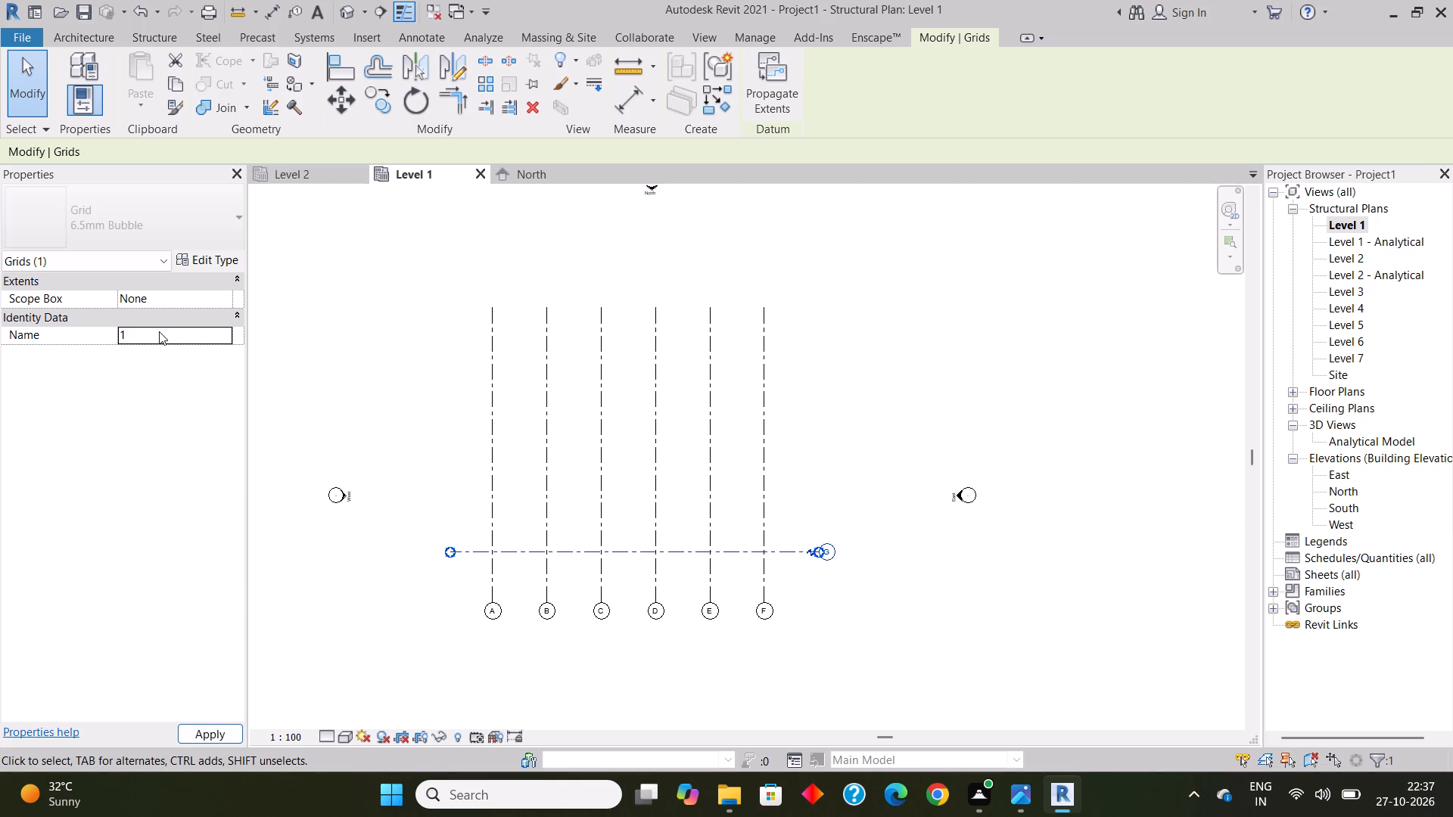
{"action": "left_click", "coordinate": [461, 652]}
Add four horizontal grid lines above grid 1, each offset 4217 mm from the previous one by picking lines.
{"action": "left_click", "coordinate": [1282, 93]}
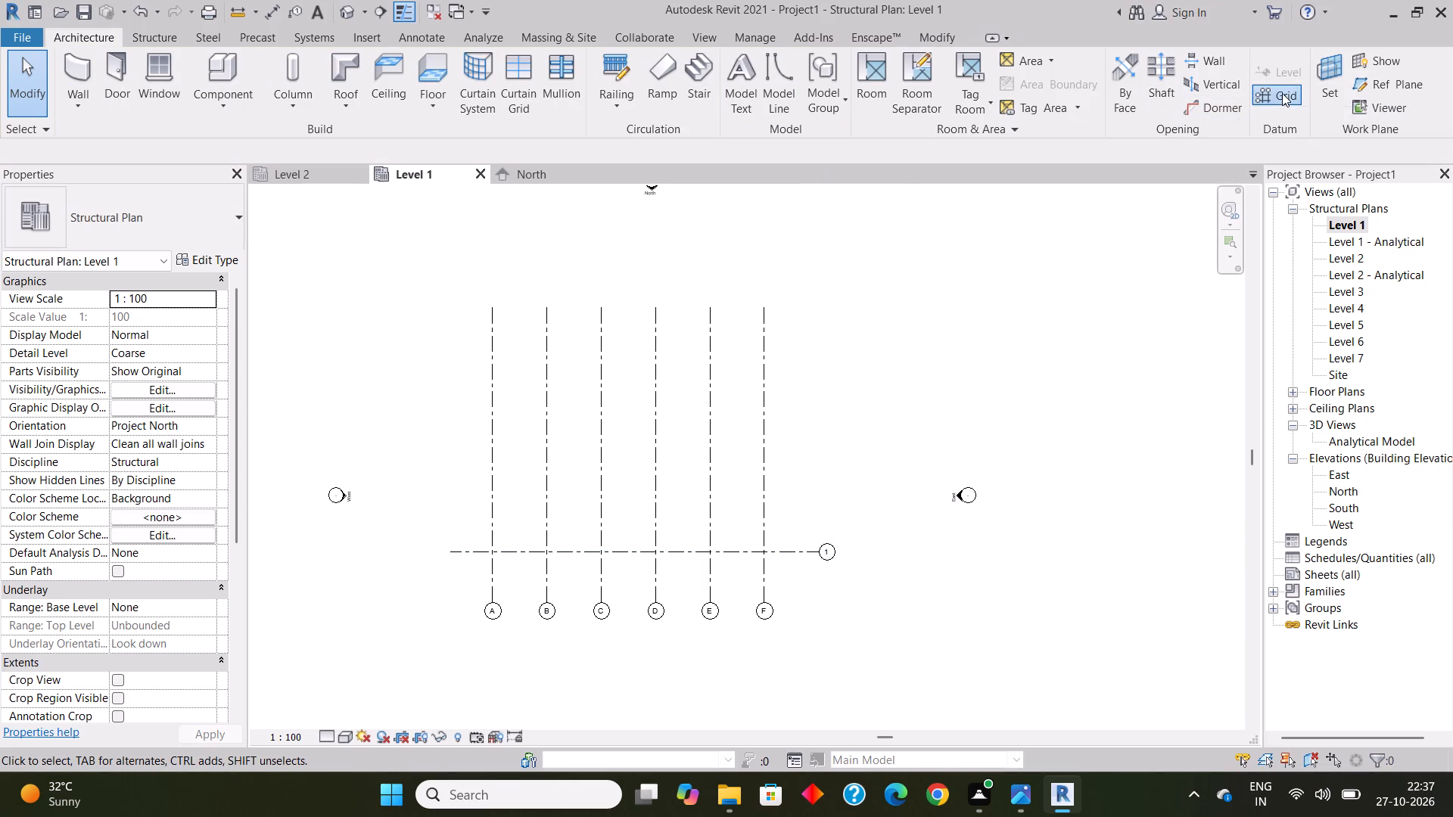
{"action": "left_click_drag", "start_coordinate": [222, 145], "coordinate": [139, 145]}
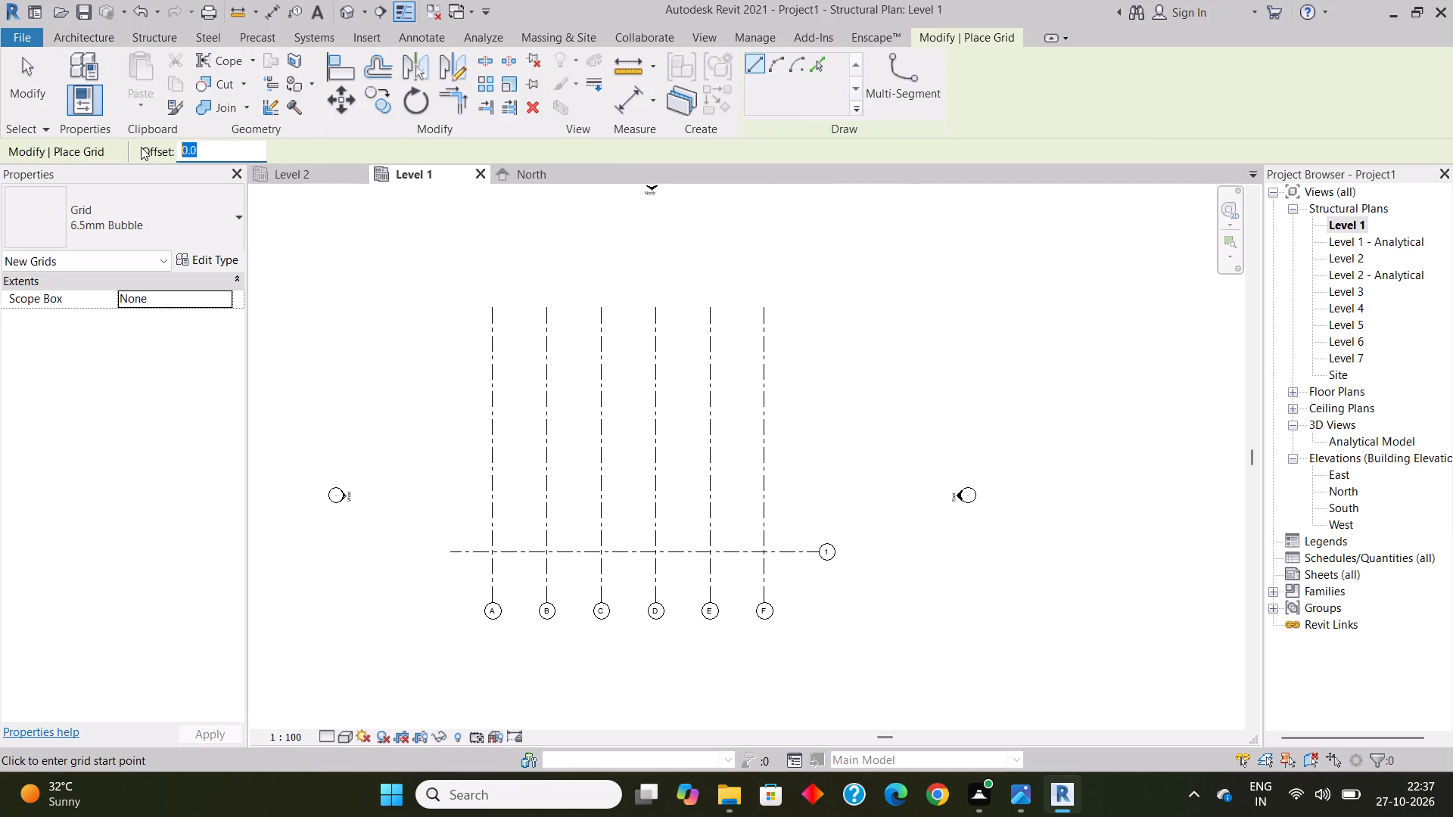
{"action": "type", "text": "4217"}
{"action": "key", "text": "Return"}
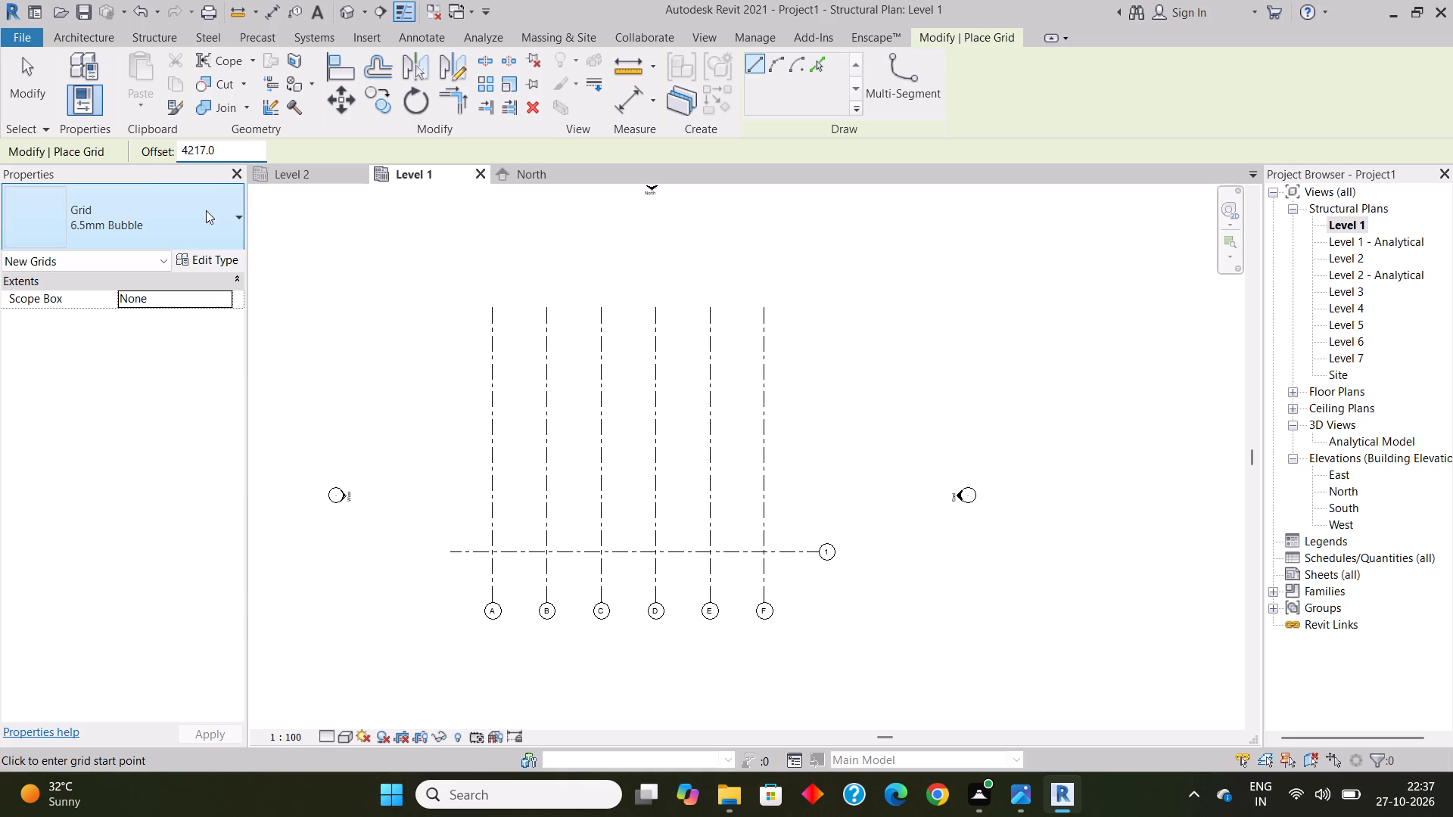
{"action": "left_click", "coordinate": [821, 66]}
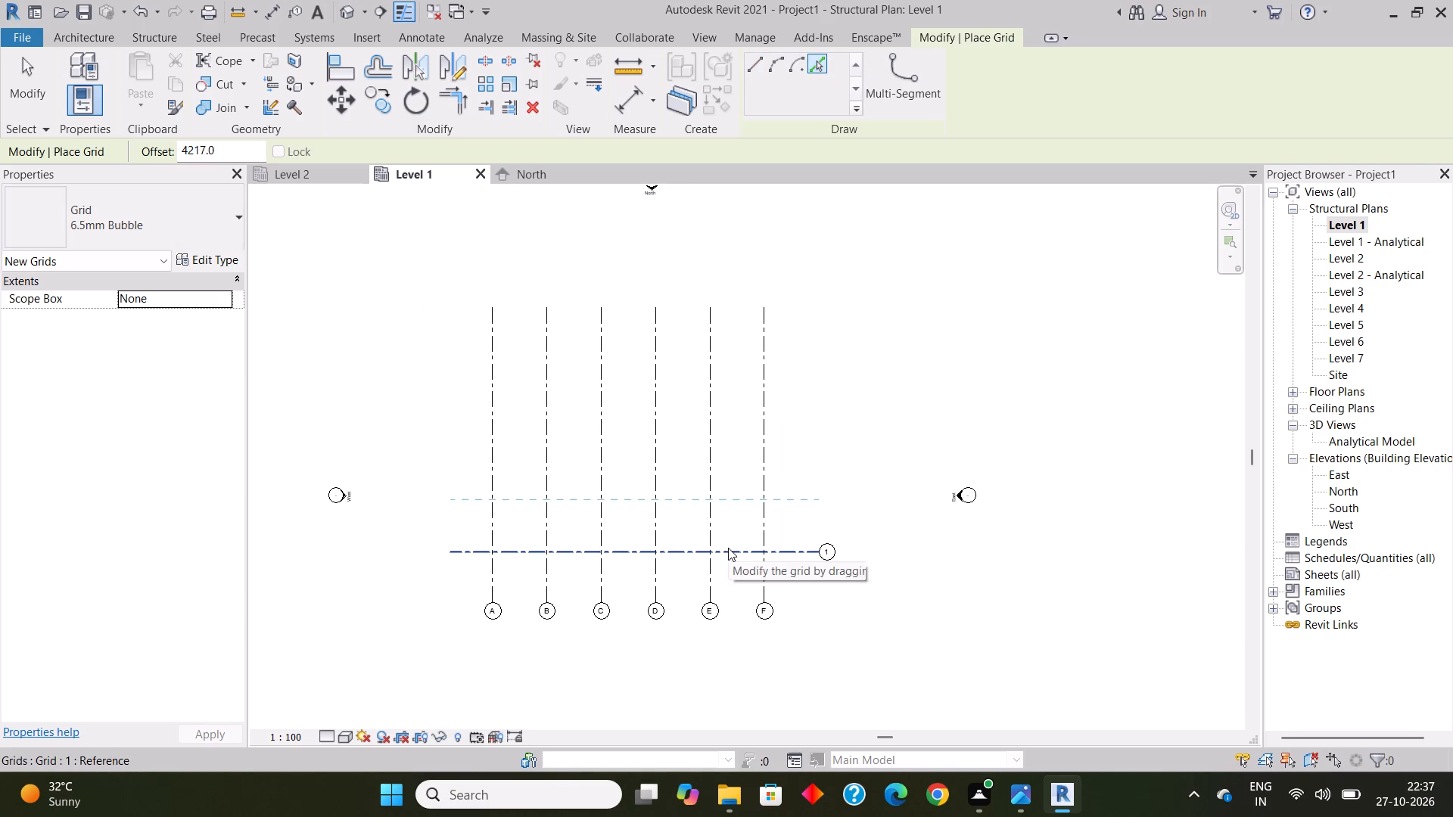
{"action": "left_click", "coordinate": [728, 547]}
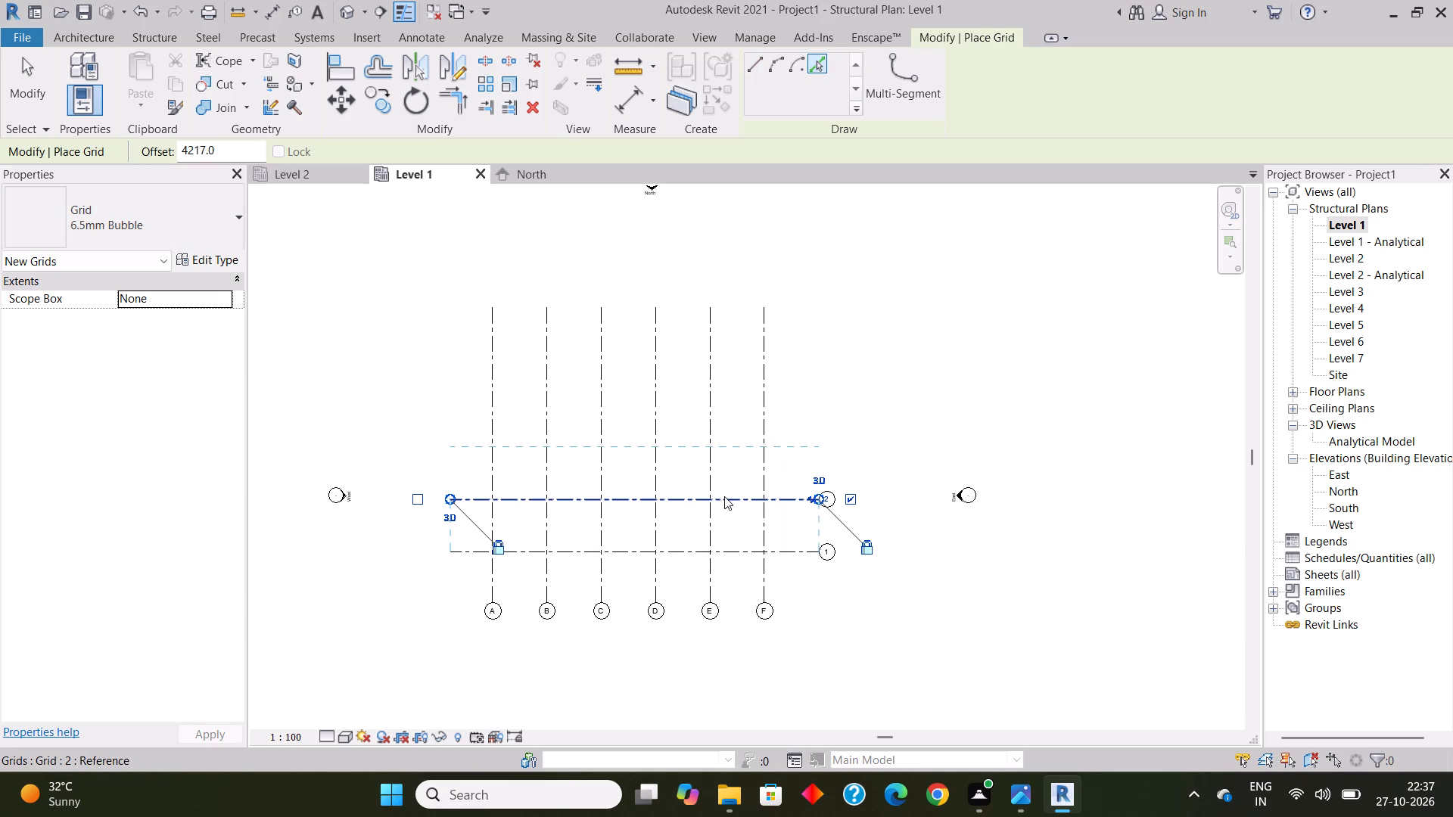
{"action": "left_click", "coordinate": [724, 496]}
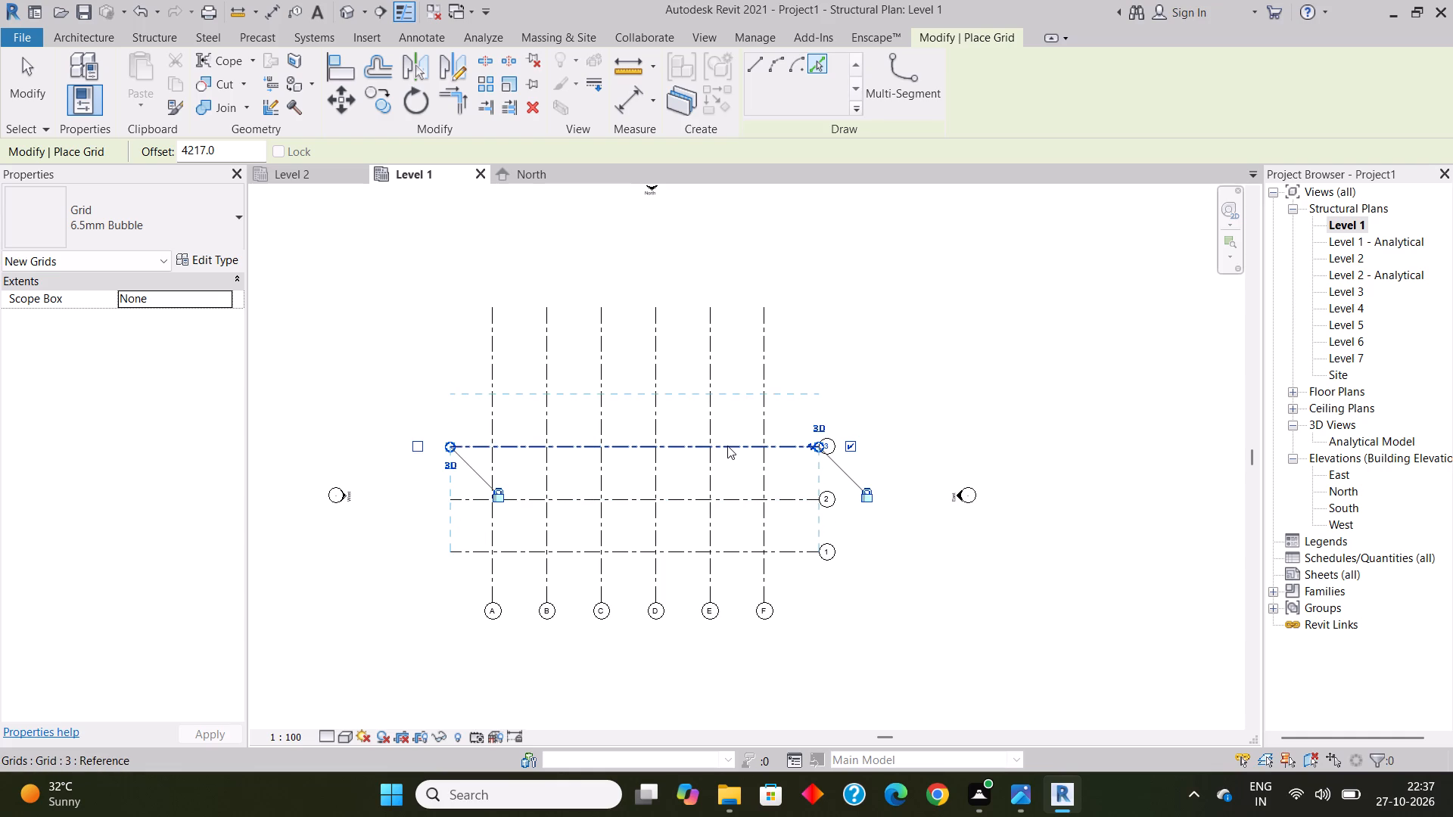
{"action": "left_click", "coordinate": [727, 446]}
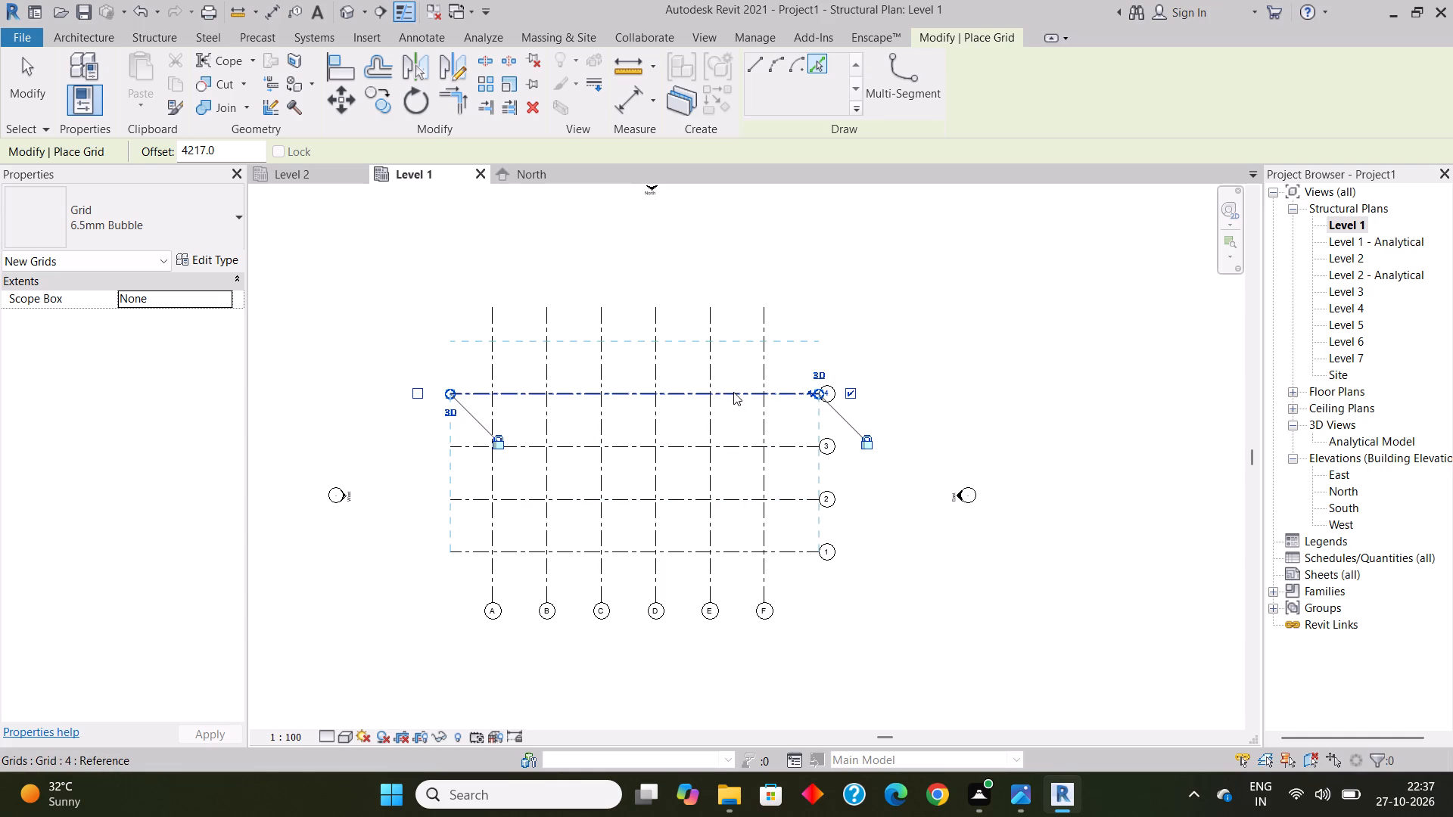
{"action": "left_click", "coordinate": [733, 392]}
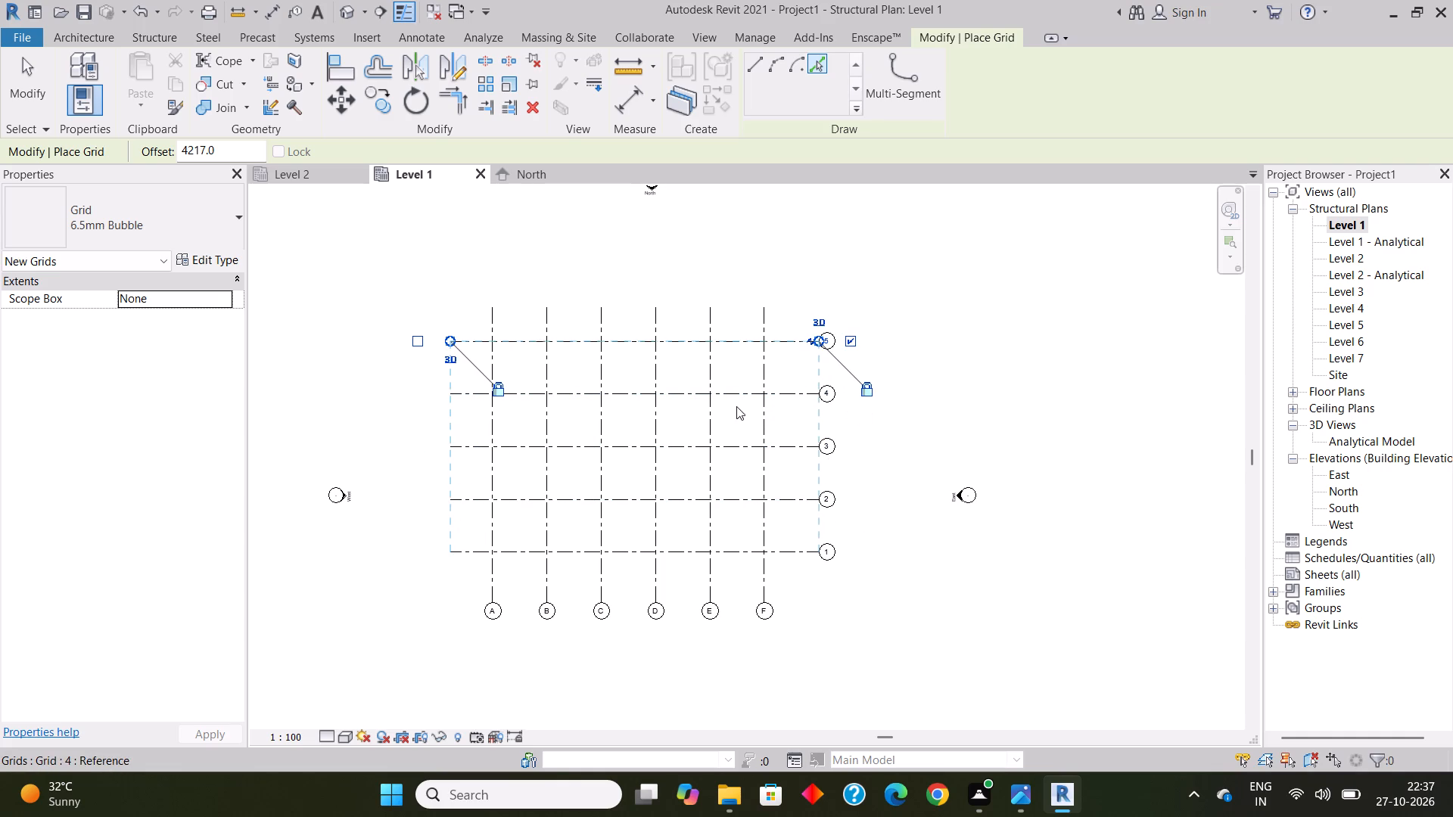
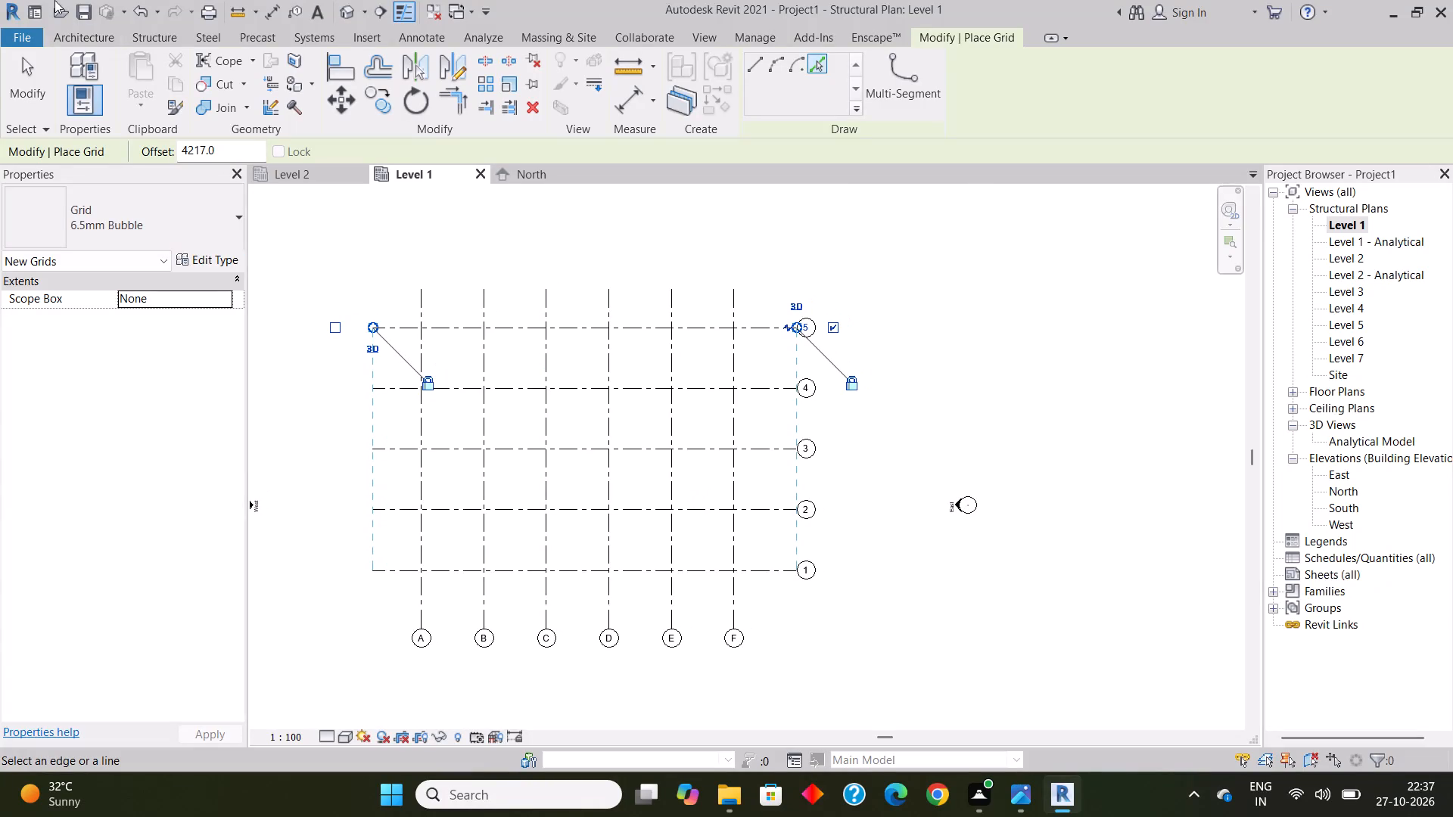
Start an isolated structural foundation and duplicate the M_Footing-Rectangular type under the name 2000x2000x600.
{"action": "left_click", "coordinate": [95, 38]}
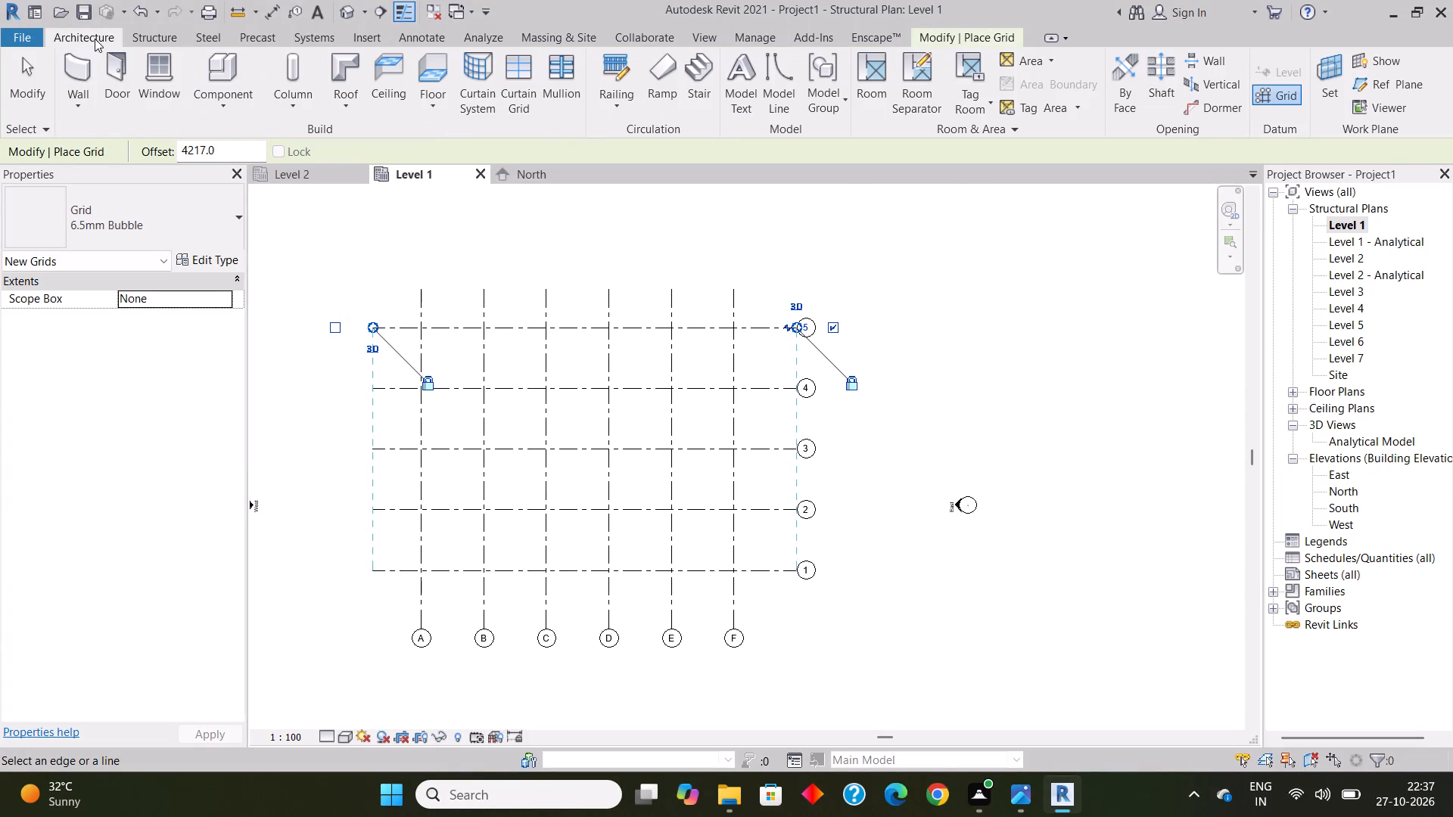
{"action": "left_click", "coordinate": [166, 37]}
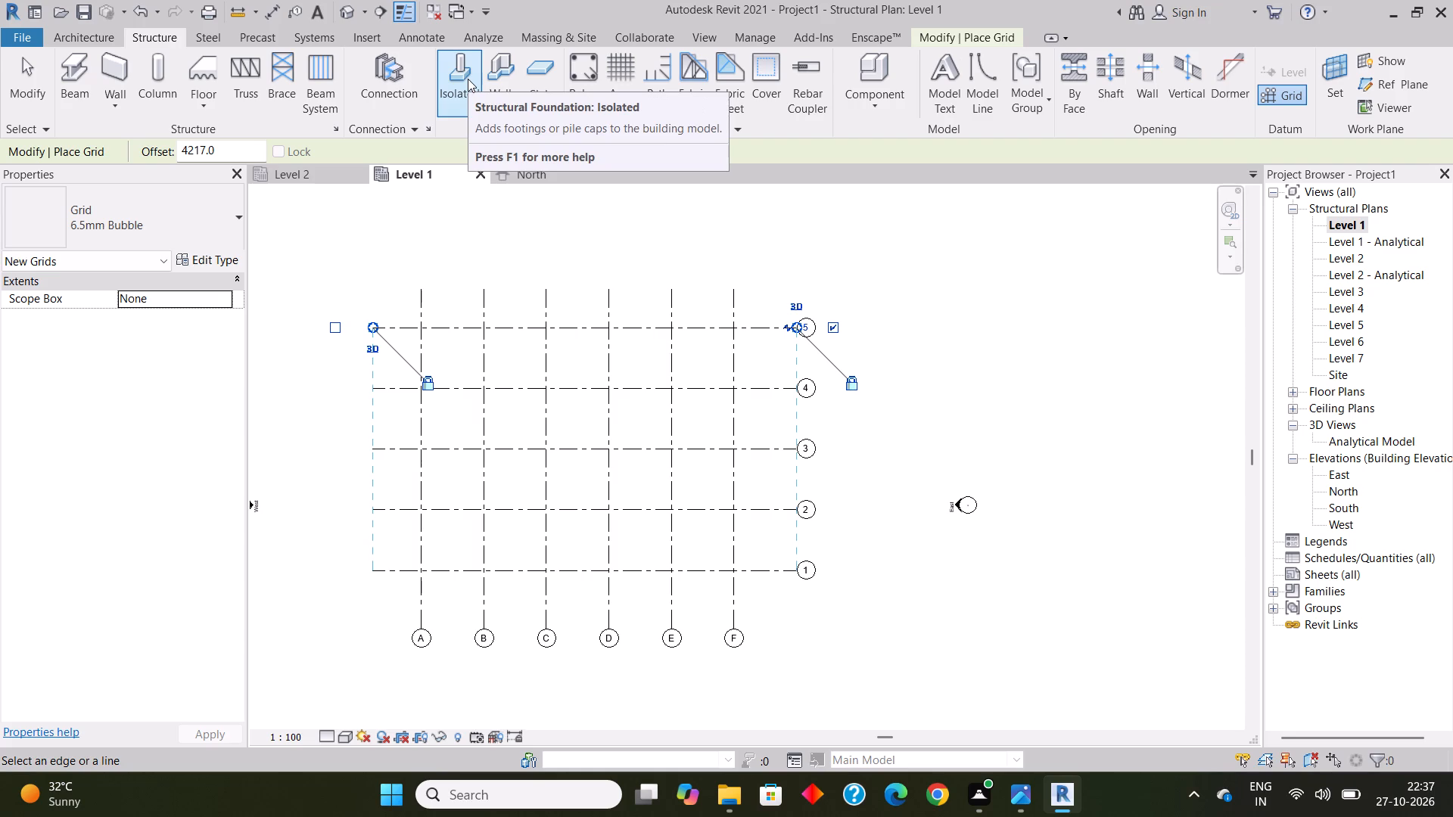
{"action": "left_click", "coordinate": [468, 79]}
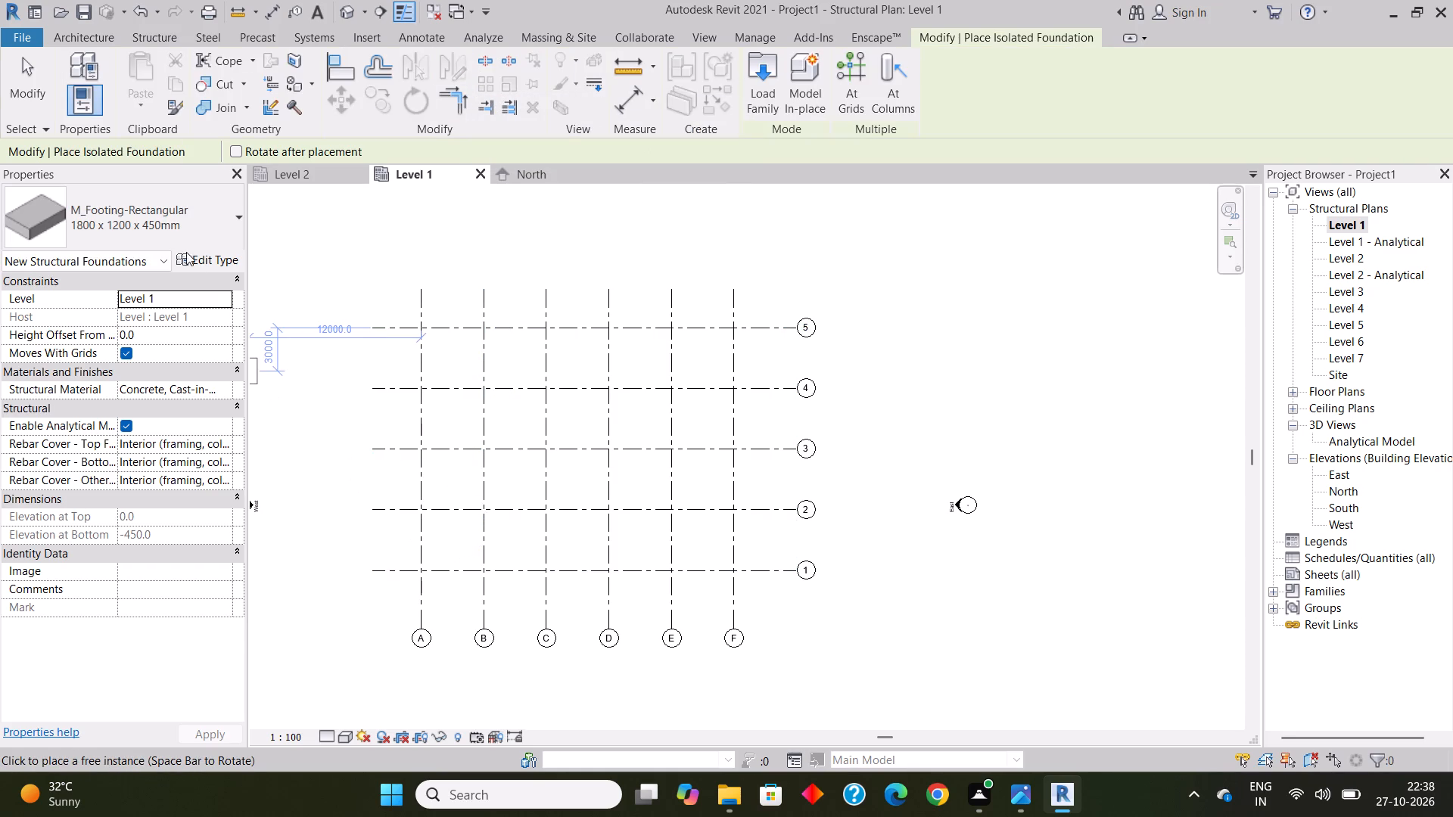
{"action": "left_click", "coordinate": [205, 259]}
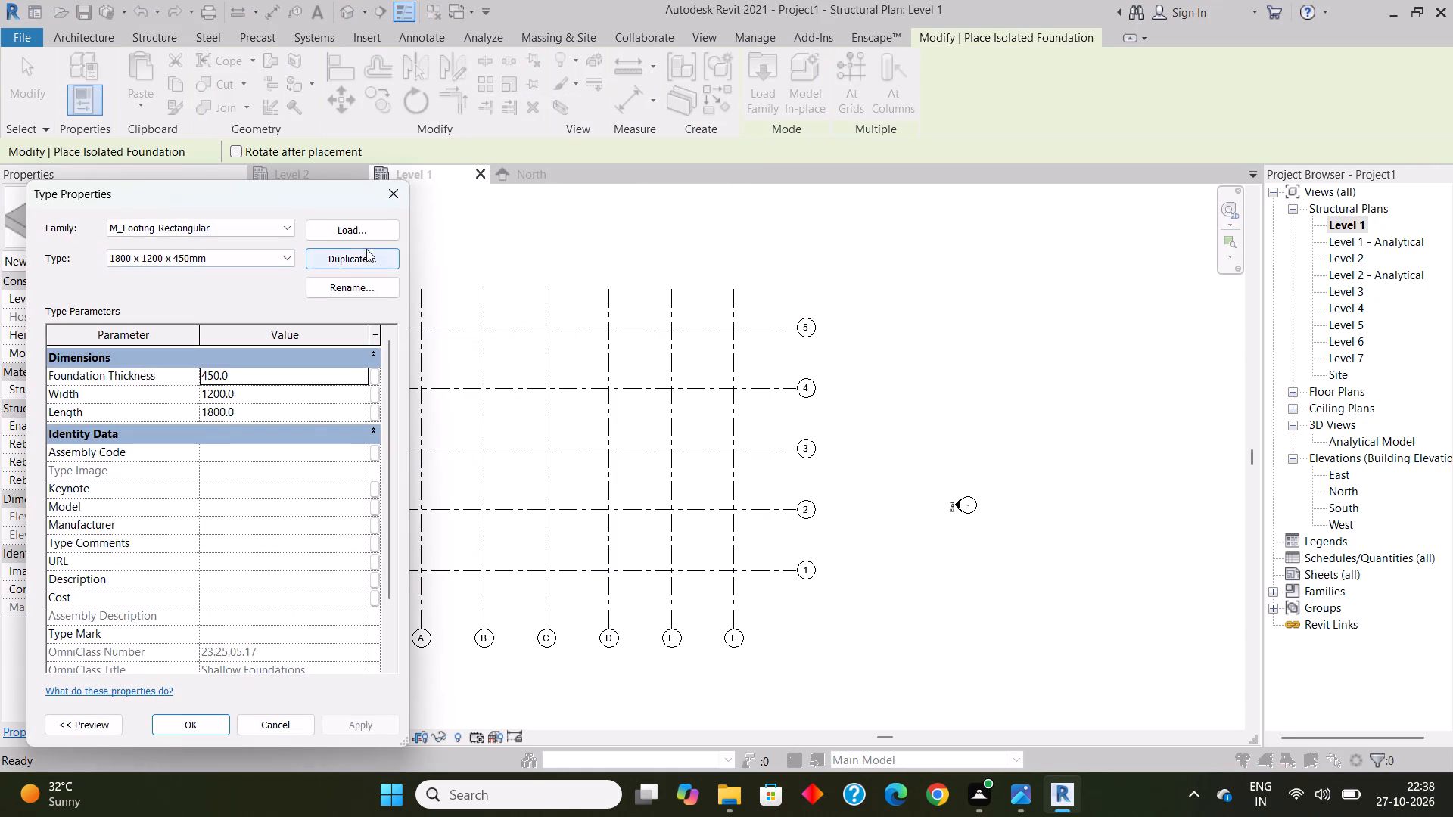
{"action": "left_click", "coordinate": [352, 258]}
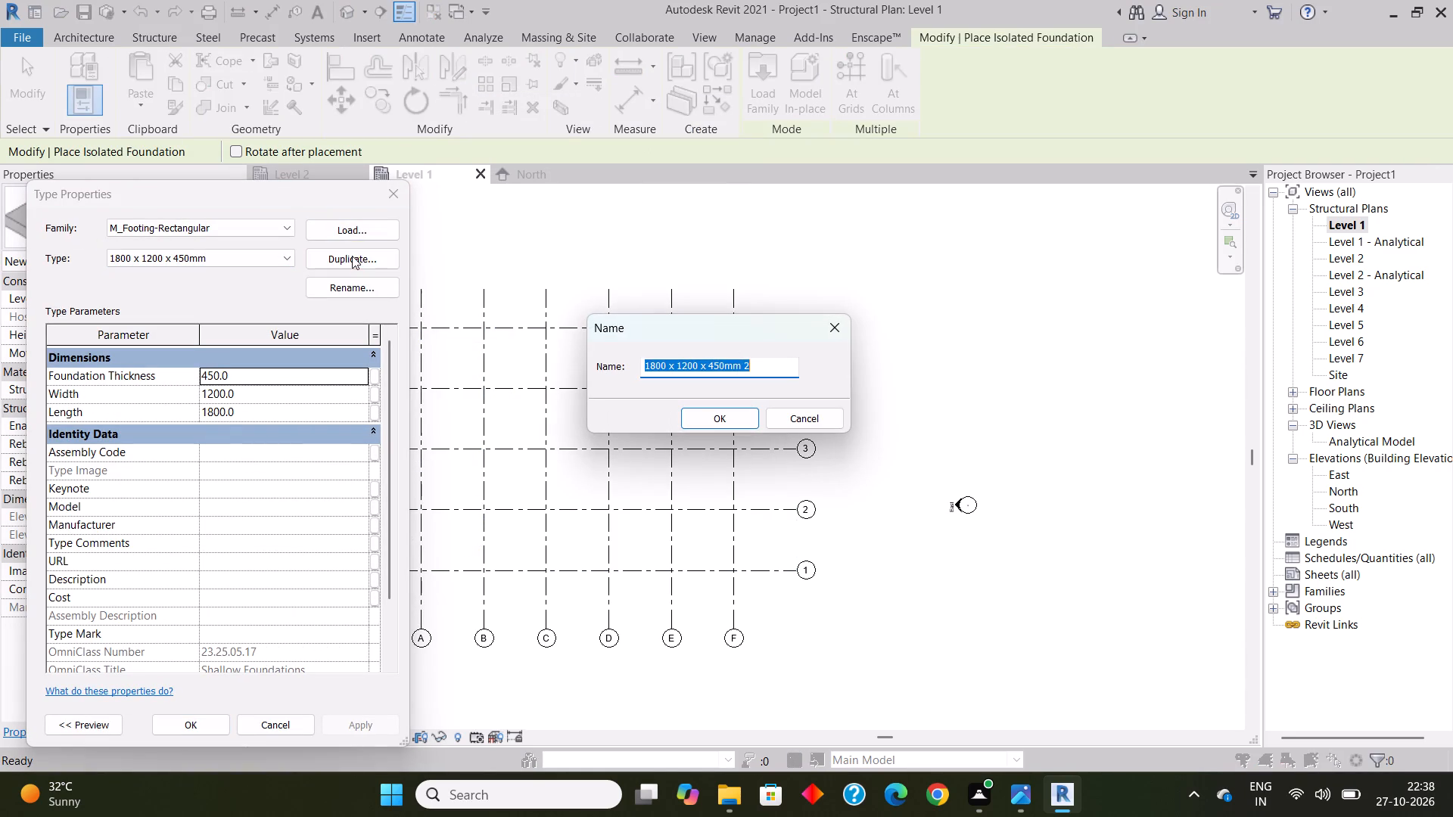
{"action": "type", "text": "2000"}
{"action": "key", "text": "x"}
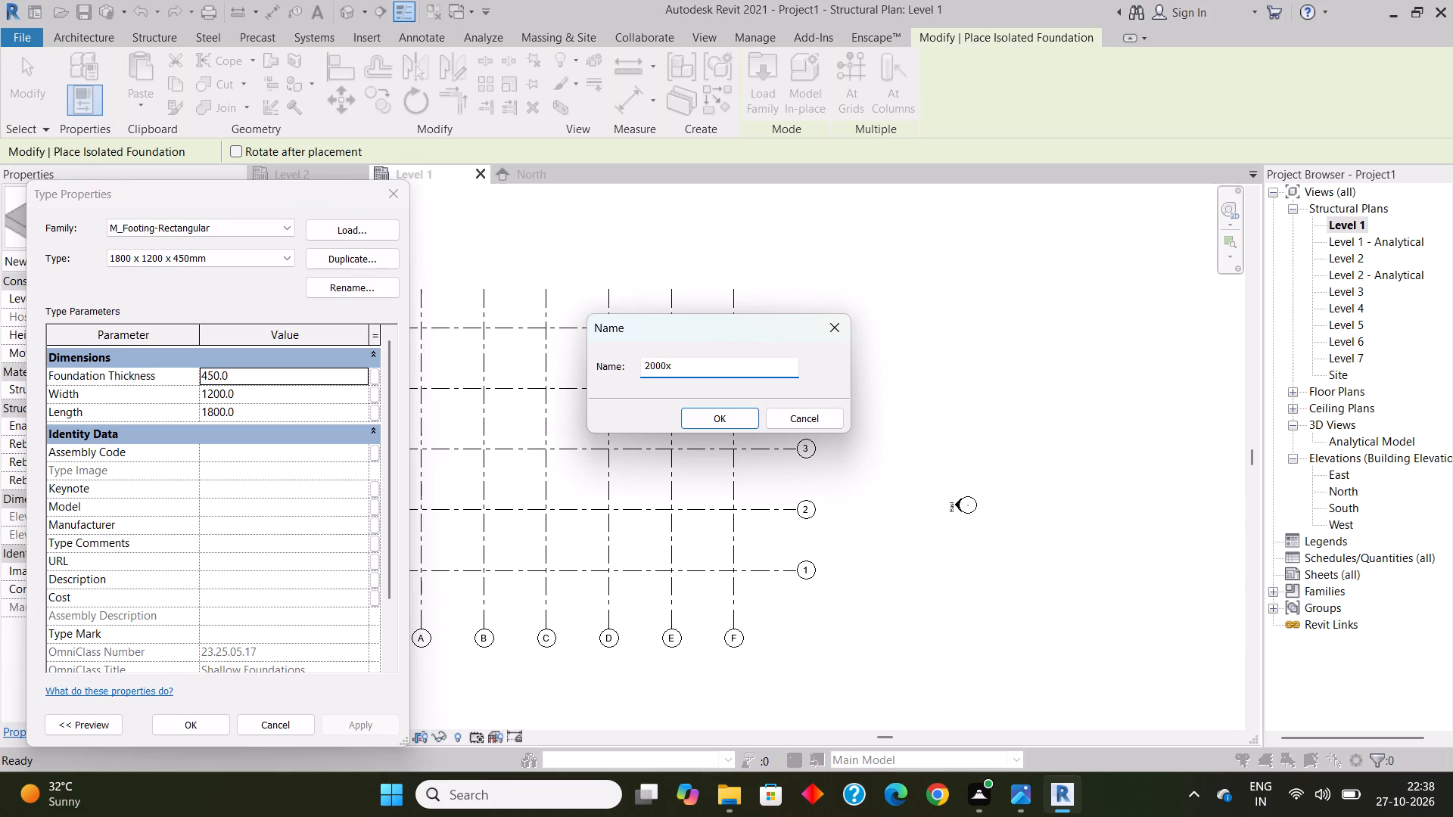
{"action": "type", "text": "2000"}
{"action": "key", "text": "x"}
{"action": "key", "text": "6"}
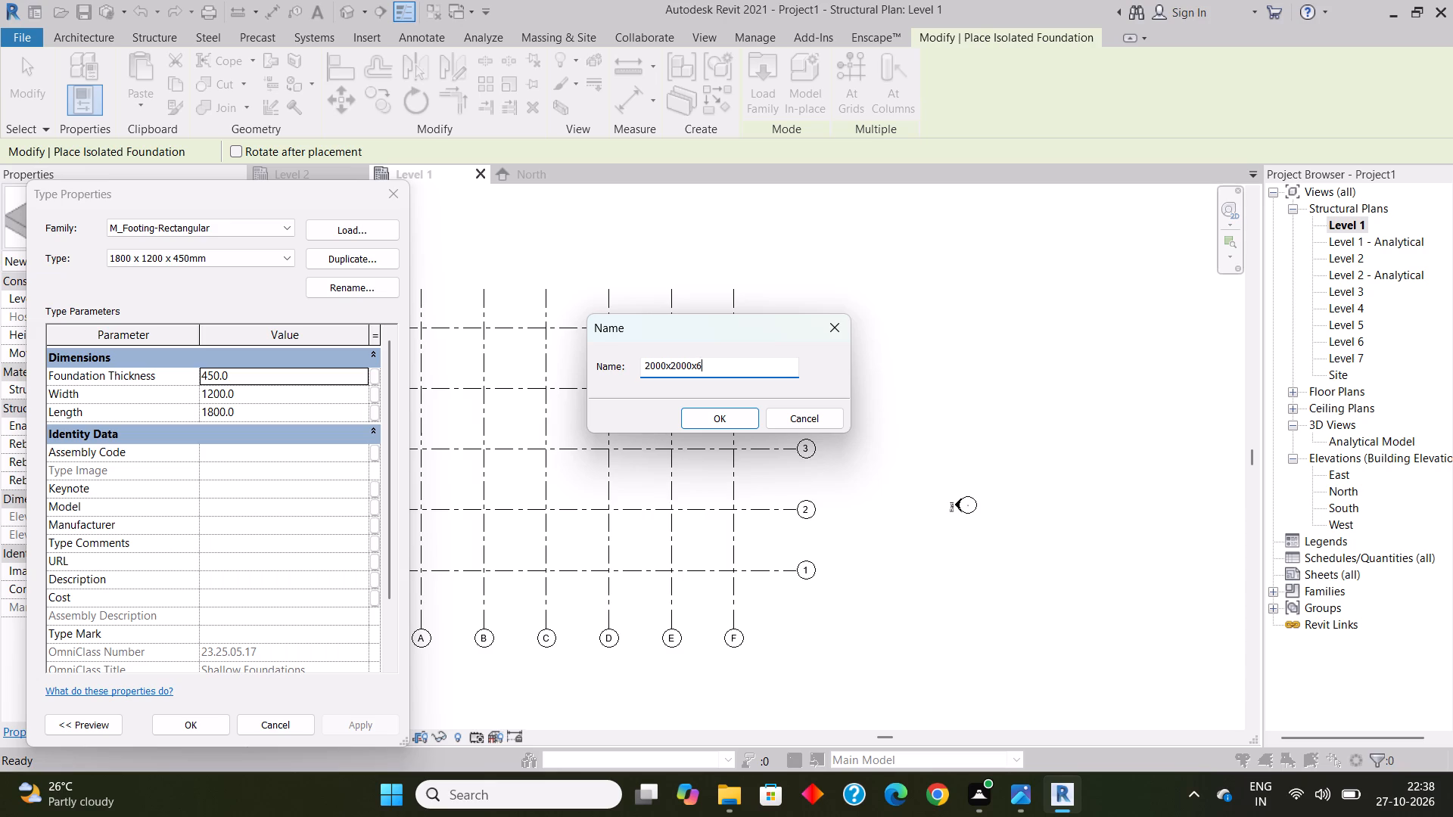
{"action": "type", "text": "00"}
{"action": "key", "text": "Return"}
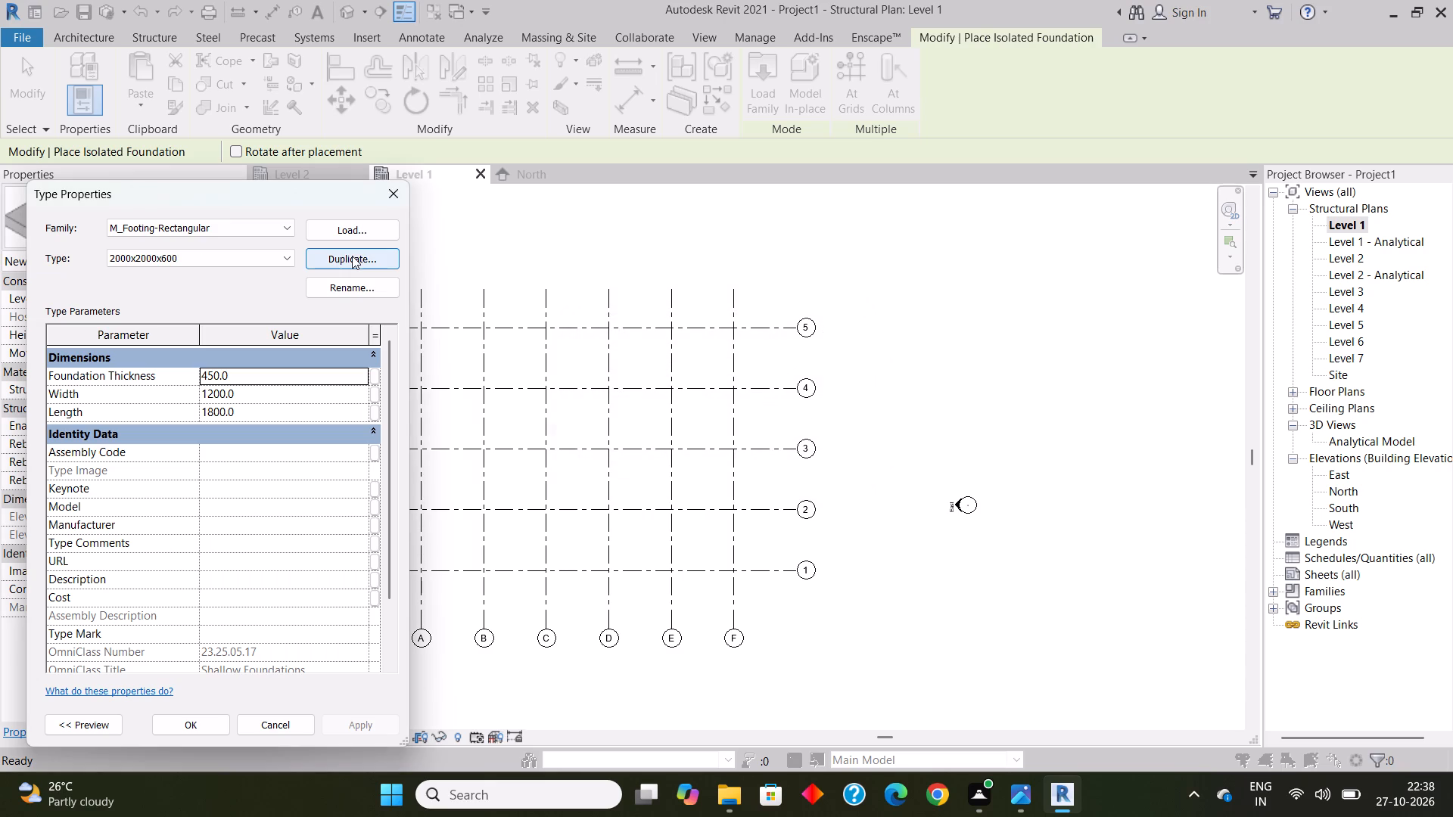
Set the new footing type's foundation thickness to 600, width to 2000 and length to 2000.
{"action": "left_click", "coordinate": [258, 377]}
{"action": "type", "text": "600"}
{"action": "left_click", "coordinate": [259, 396]}
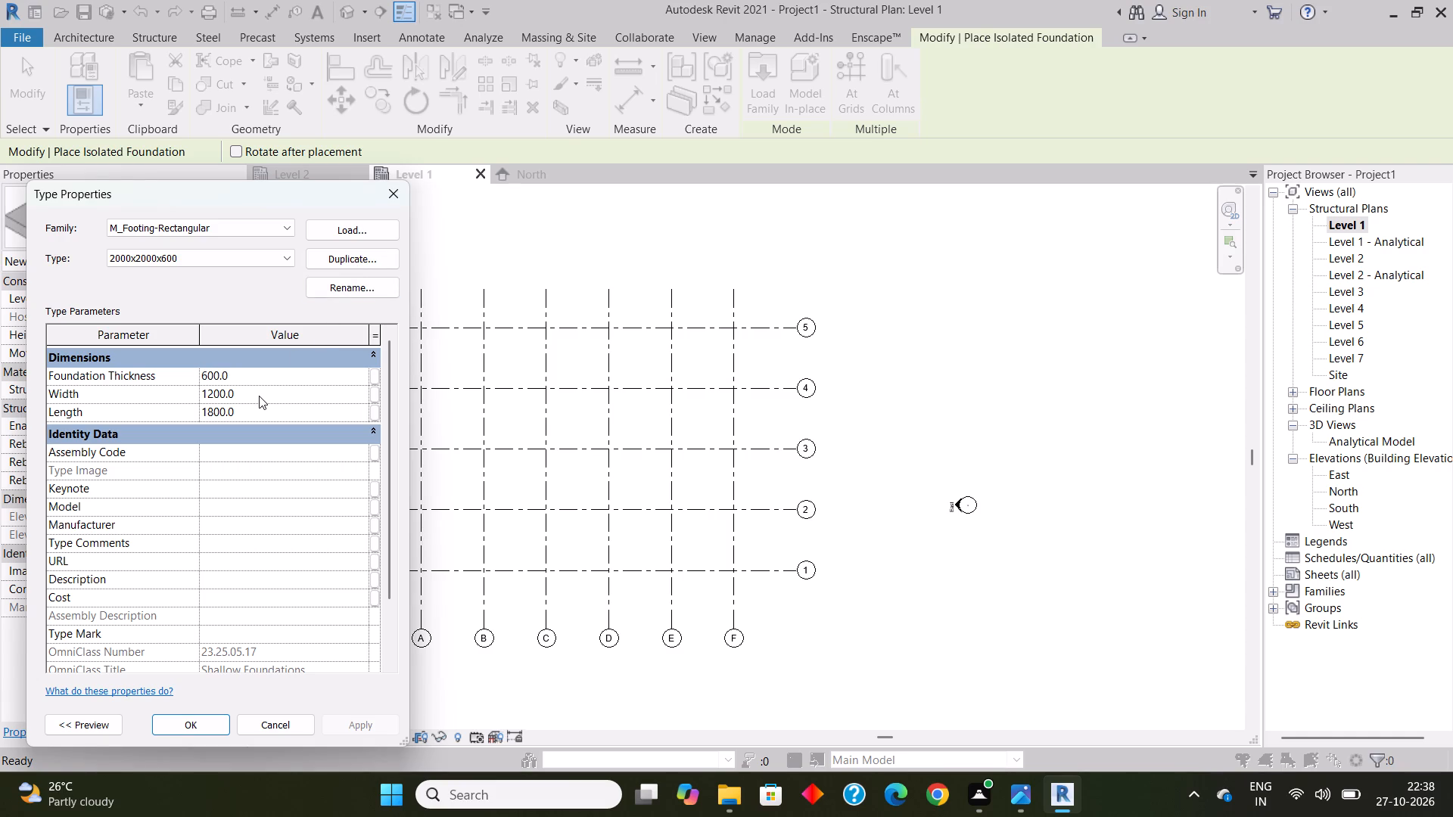
{"action": "type", "text": "2000"}
{"action": "key", "text": "Return"}
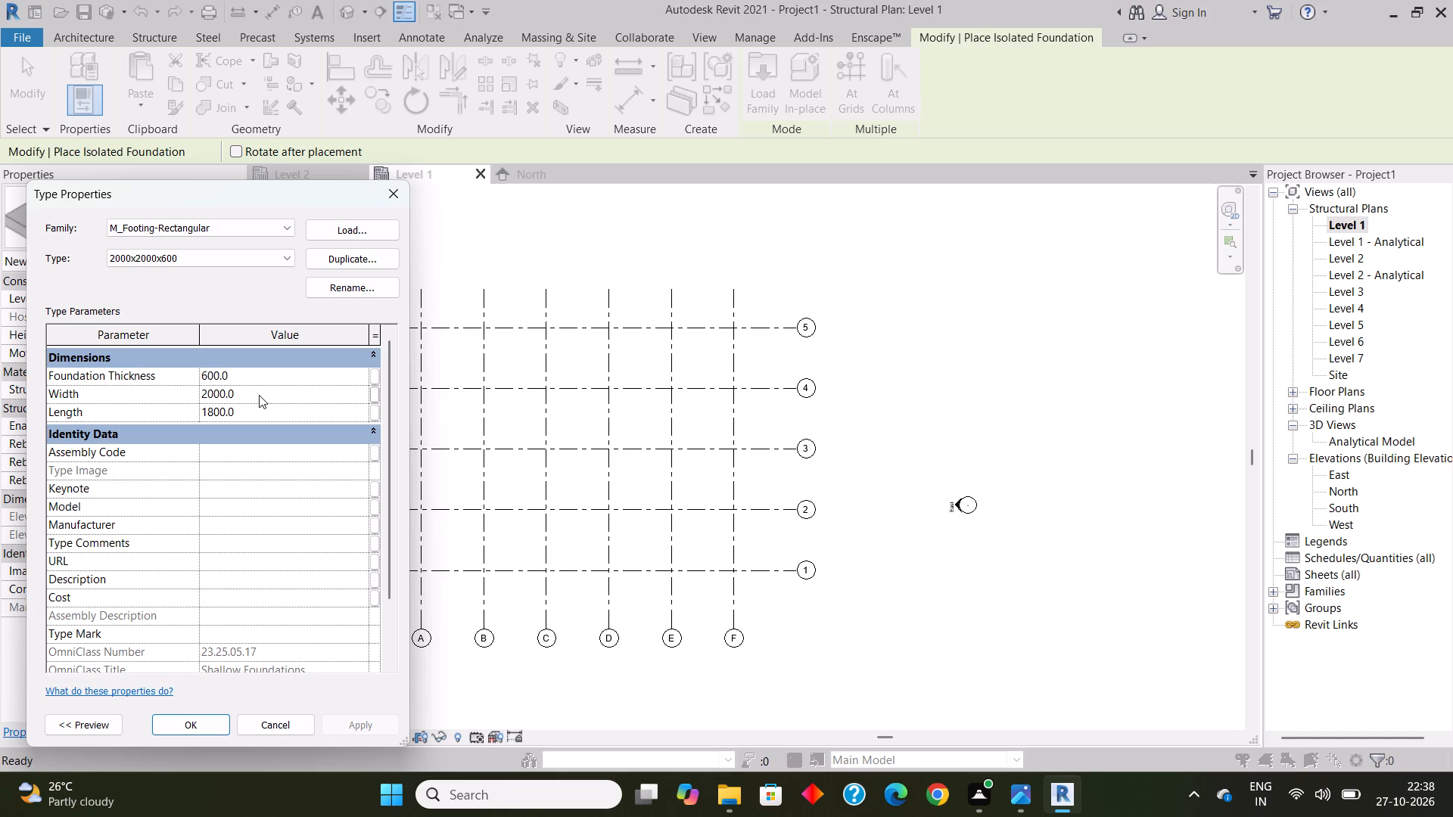
{"action": "left_click", "coordinate": [257, 409]}
{"action": "type", "text": "200"}
{"action": "key", "text": "0"}
{"action": "key", "text": "Return"}
{"action": "left_click", "coordinate": [210, 719]}
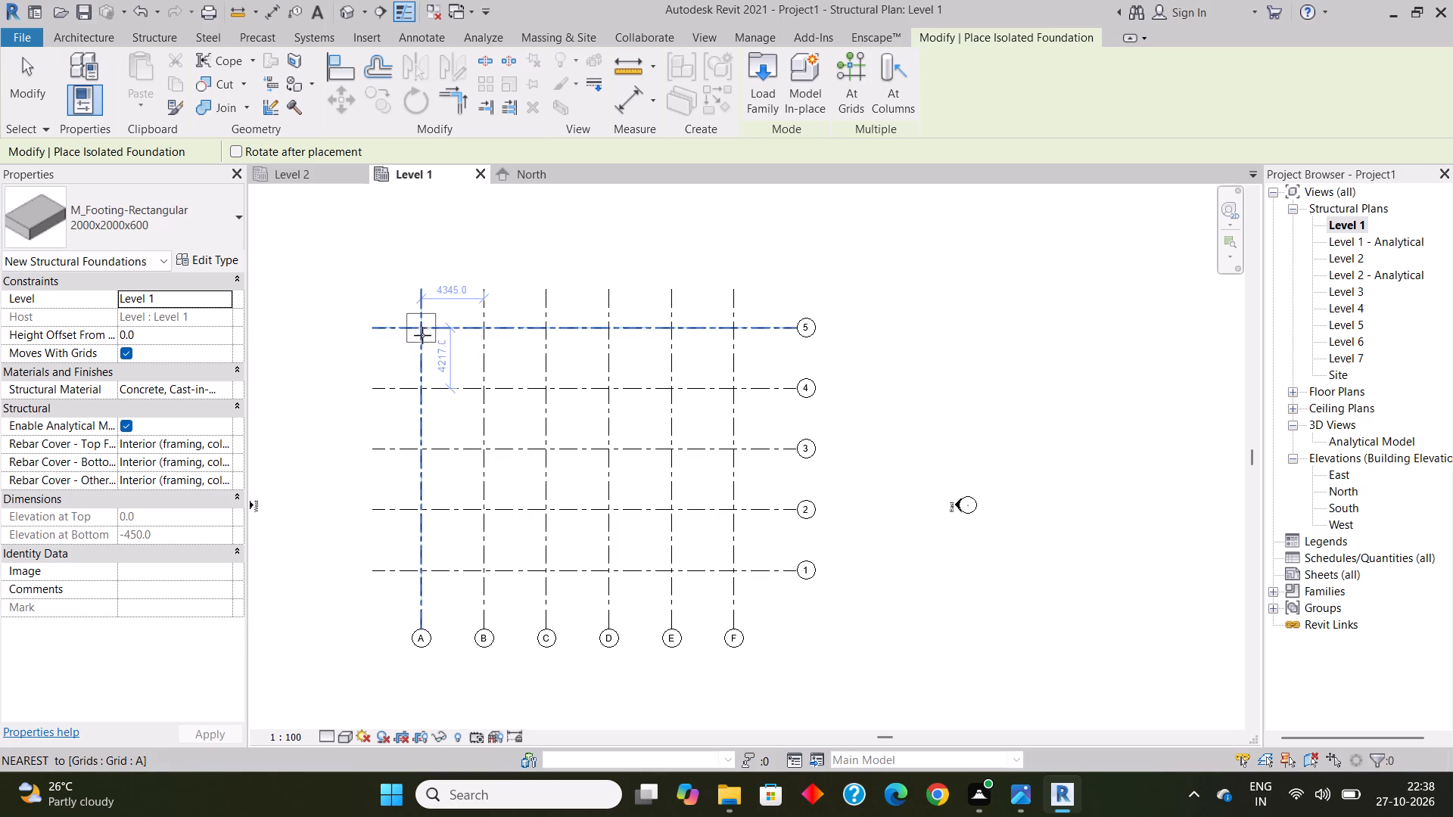
Place one 2000x2000x600 footing at the intersection of grids A and 5 and end placement.
{"action": "scroll", "coordinate": [422, 330], "scroll_direction": "up", "scroll_amount": 3}
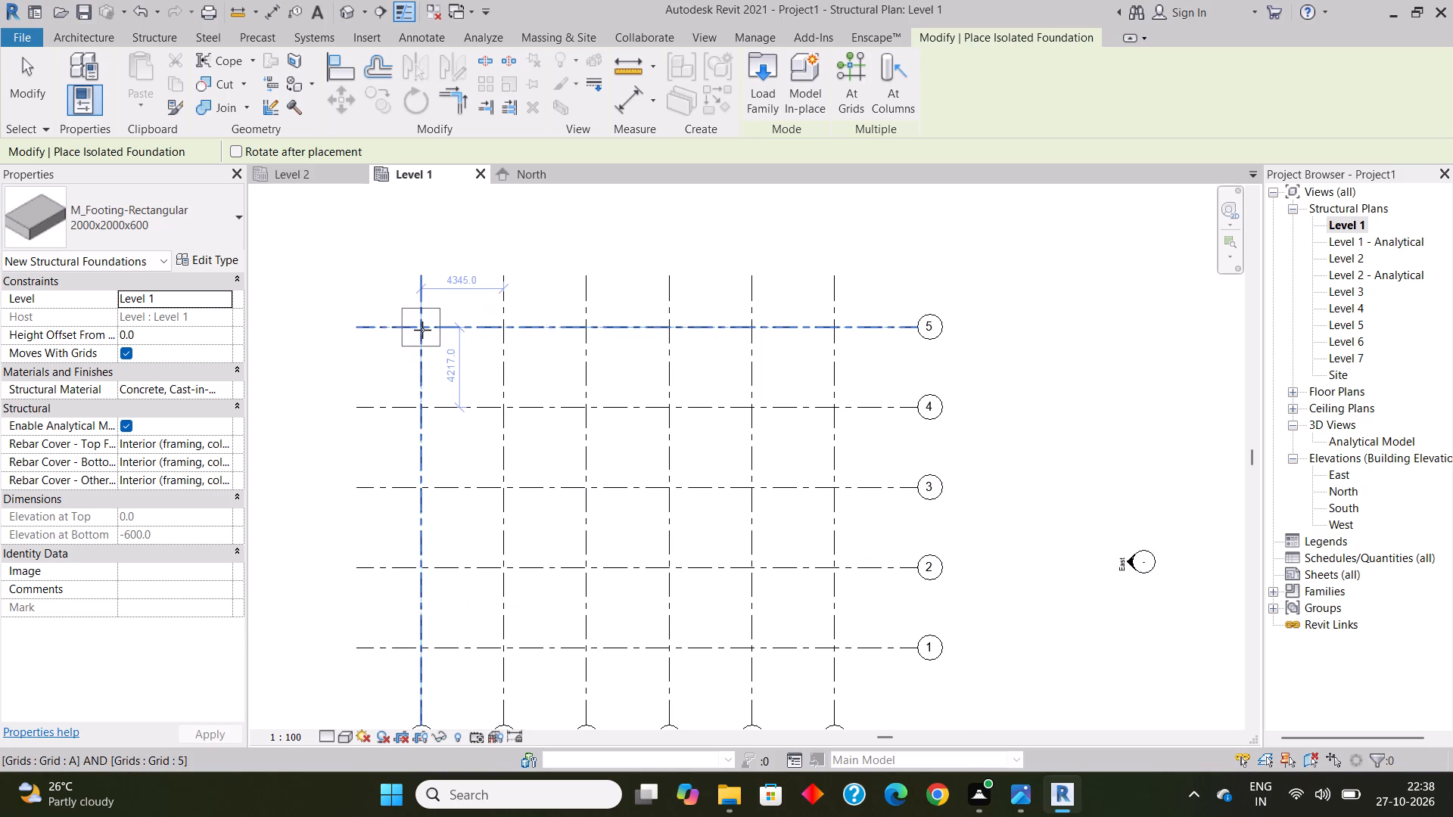
{"action": "scroll", "coordinate": [422, 330], "scroll_direction": "up", "scroll_amount": 2}
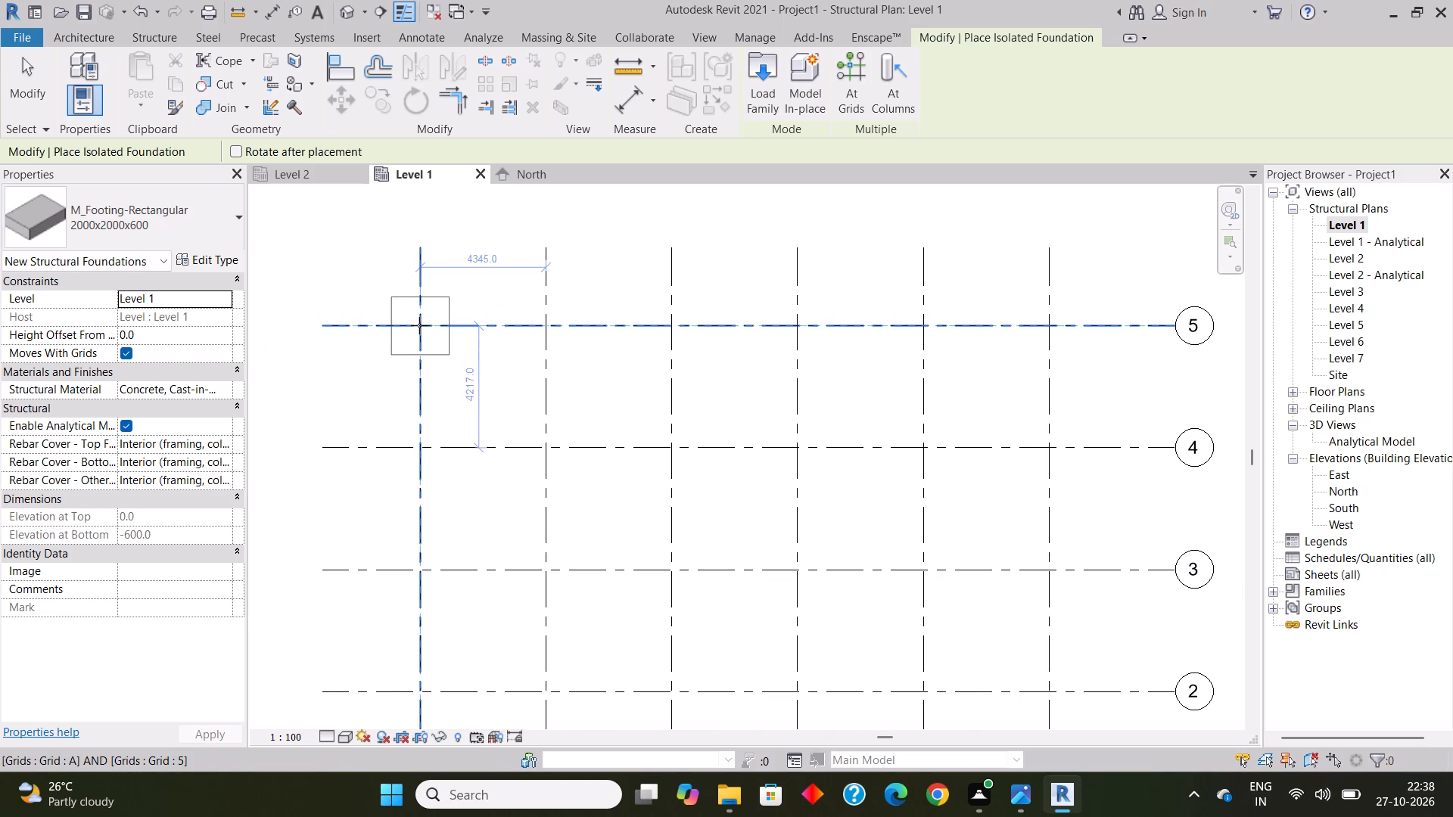
{"action": "left_click", "coordinate": [419, 325]}
{"action": "key", "text": "Escape"}
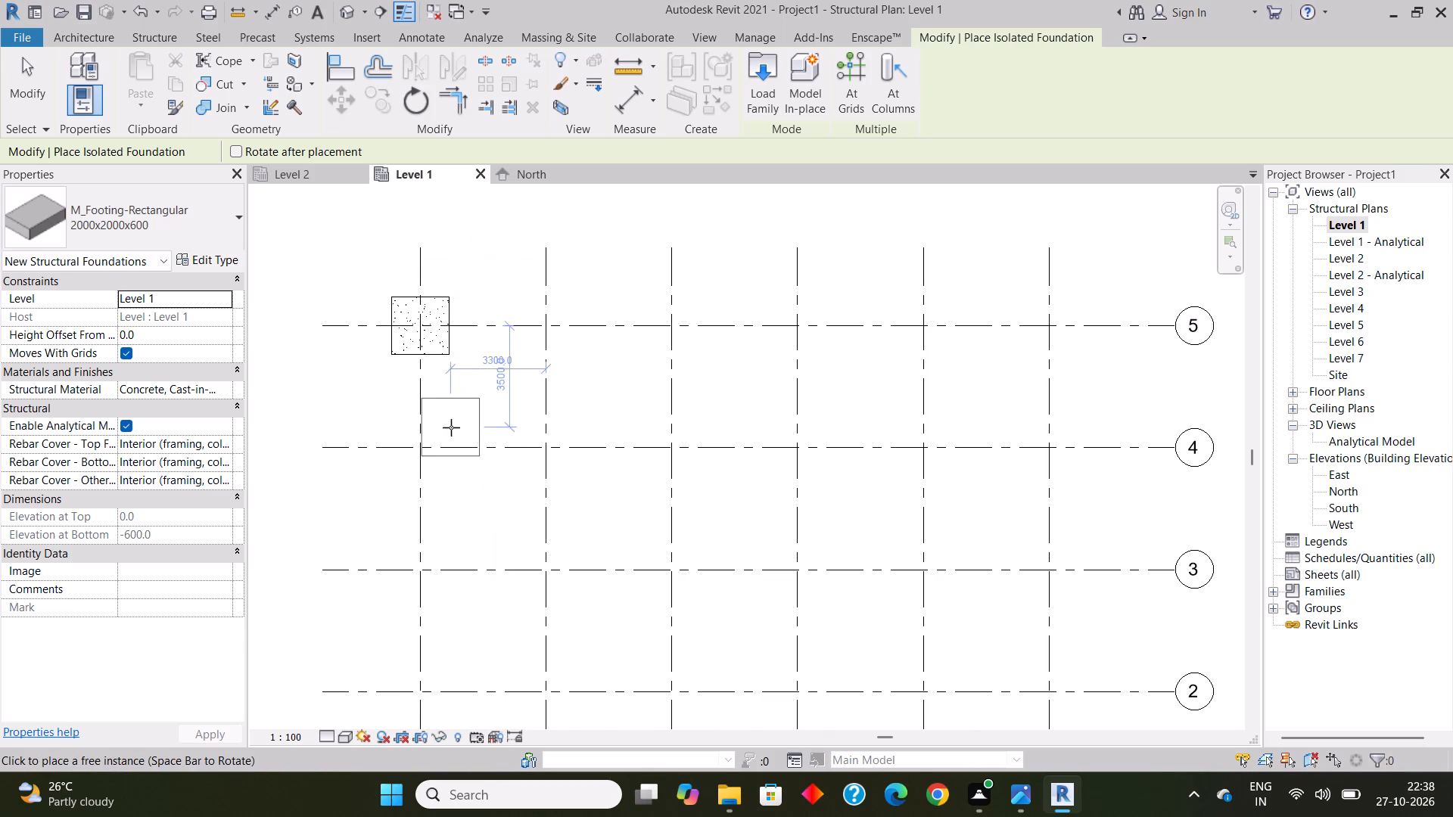
{"action": "key", "text": "Escape"}
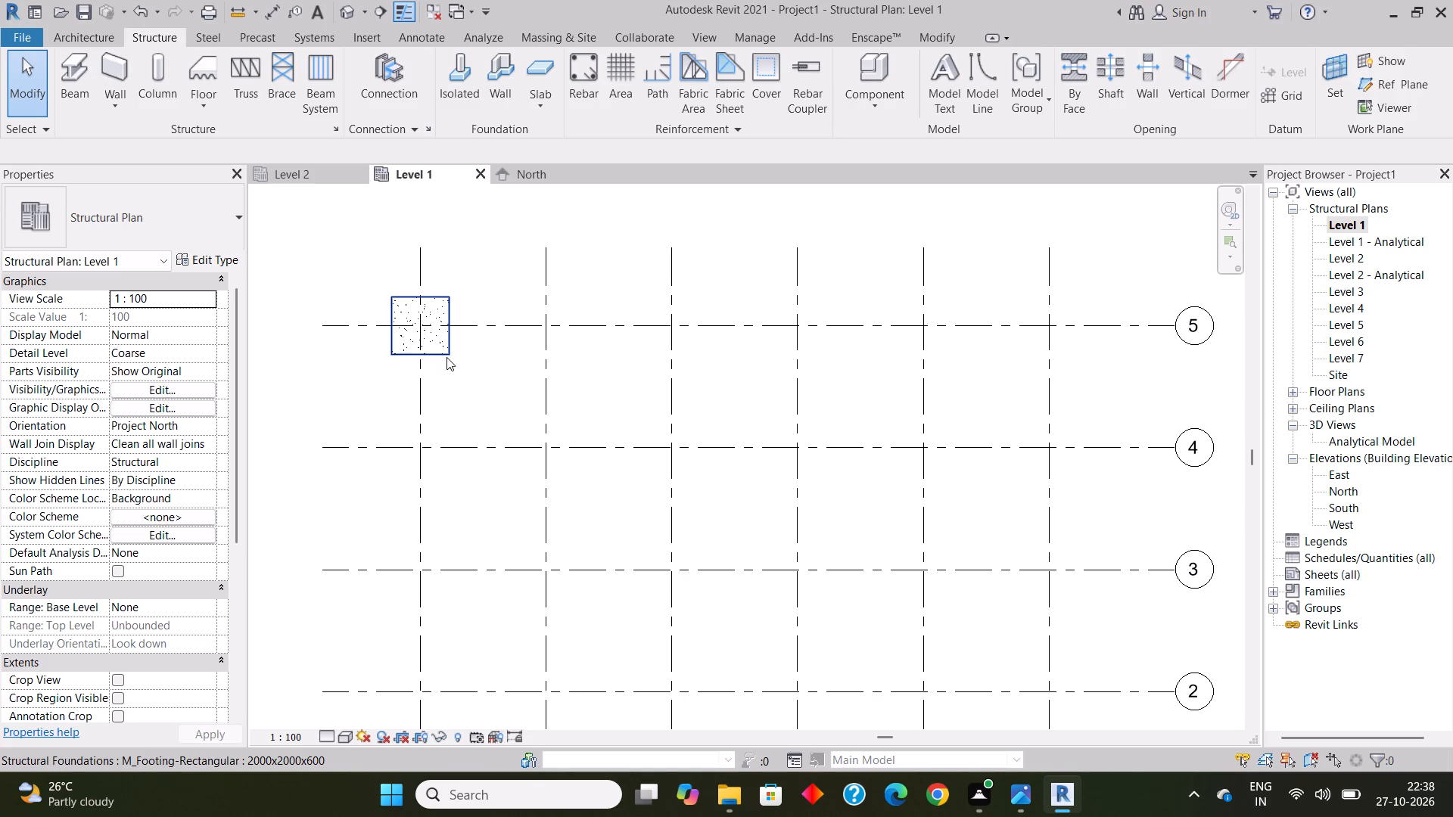
Open the family of the footing at grids A and 5 for editing.
{"action": "left_click", "coordinate": [446, 357]}
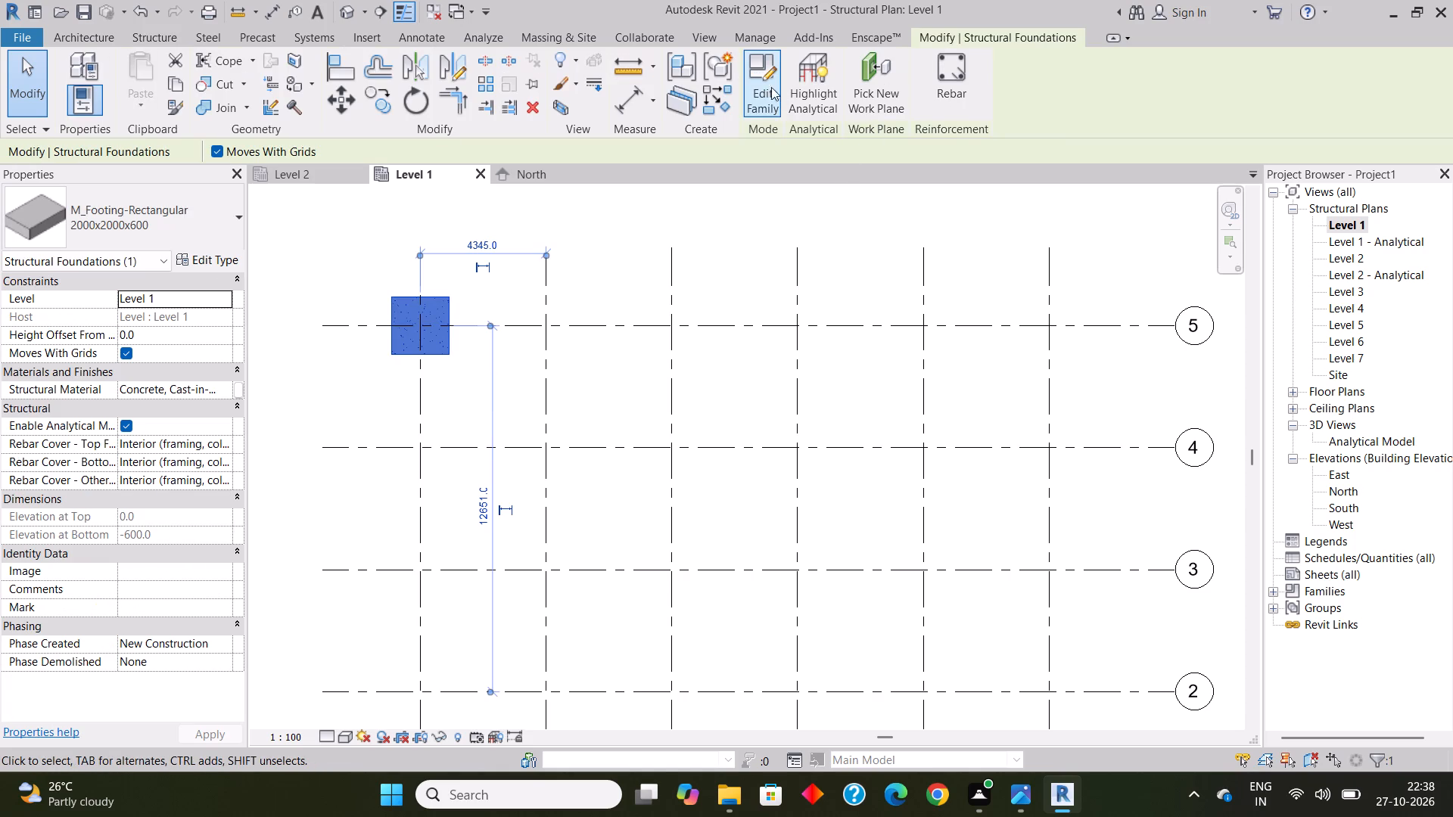
{"action": "left_click", "coordinate": [761, 86]}
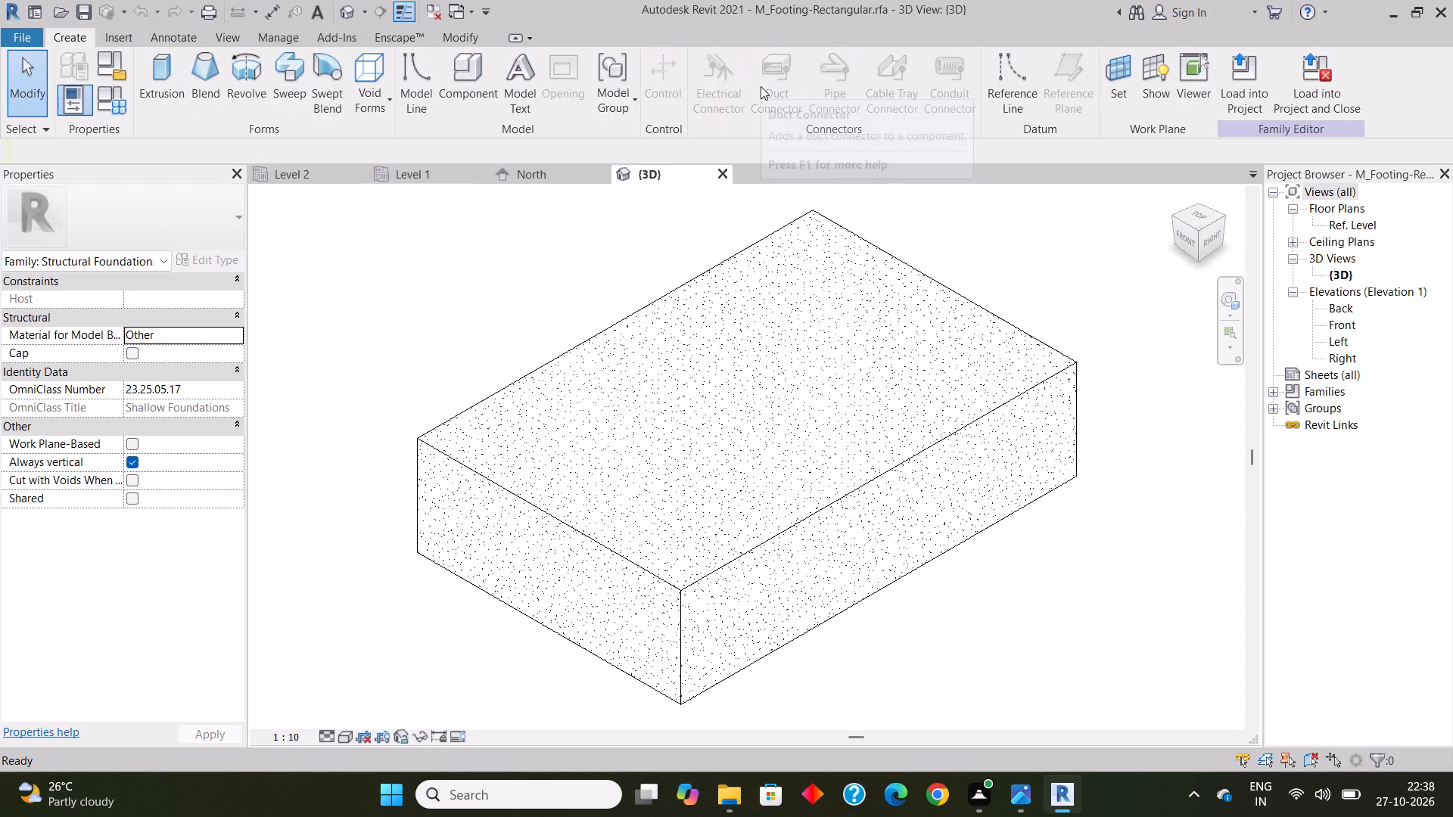
Set the work plane to the bottom face of the footing block by picking a plane.
{"action": "scroll", "coordinate": [555, 355], "scroll_direction": "down", "scroll_amount": 1}
{"action": "middle_click_drag", "start_coordinate": [553, 353], "coordinate": [474, 349]}
{"action": "scroll", "coordinate": [610, 353], "scroll_direction": "down", "scroll_amount": 3}
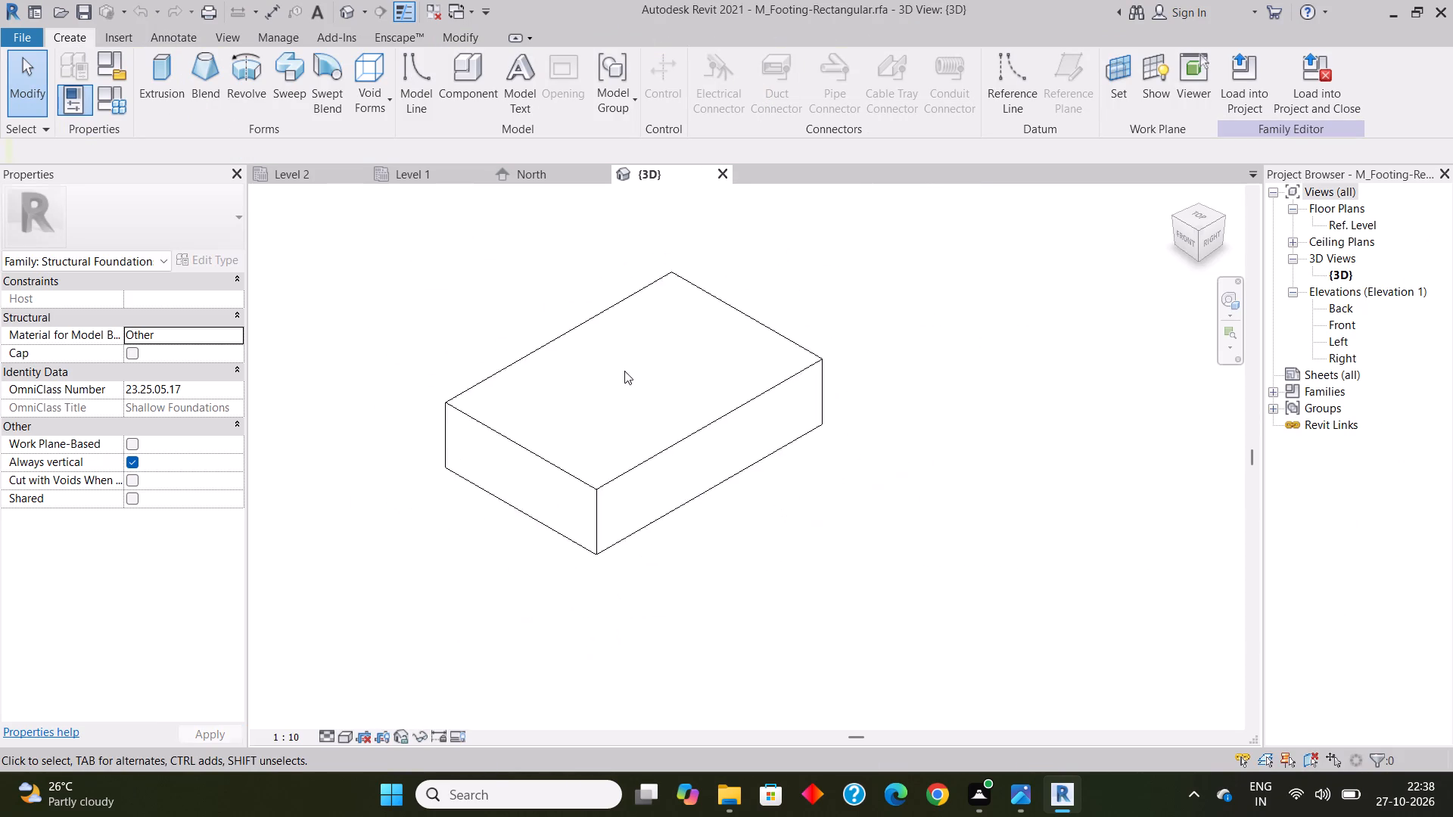
{"action": "scroll", "coordinate": [624, 371], "scroll_direction": "down", "scroll_amount": 2}
{"action": "middle_click_drag", "start_coordinate": [686, 303], "coordinate": [680, 352]}
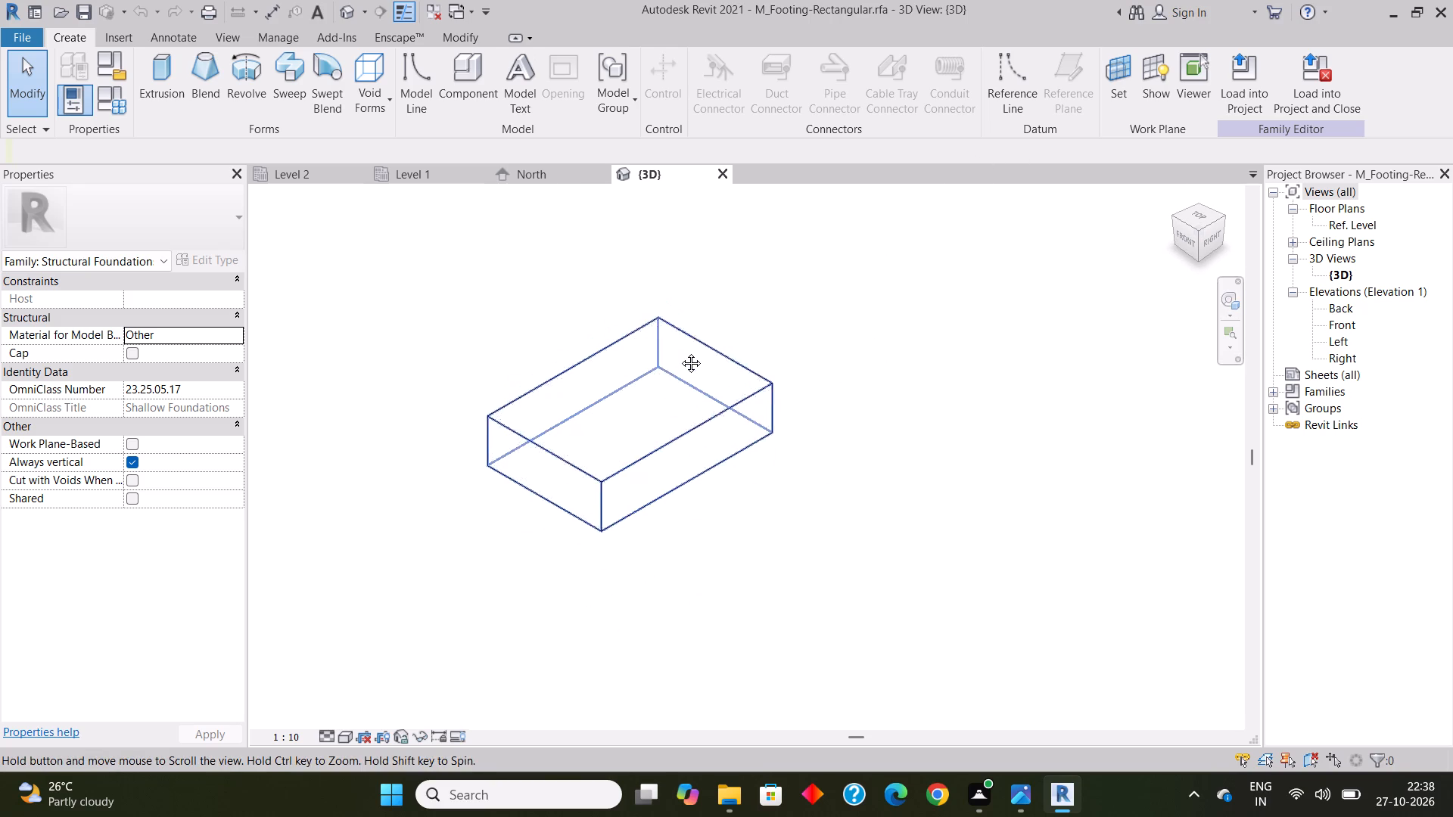
{"action": "middle_click_drag", "start_coordinate": [680, 352], "coordinate": [679, 354]}
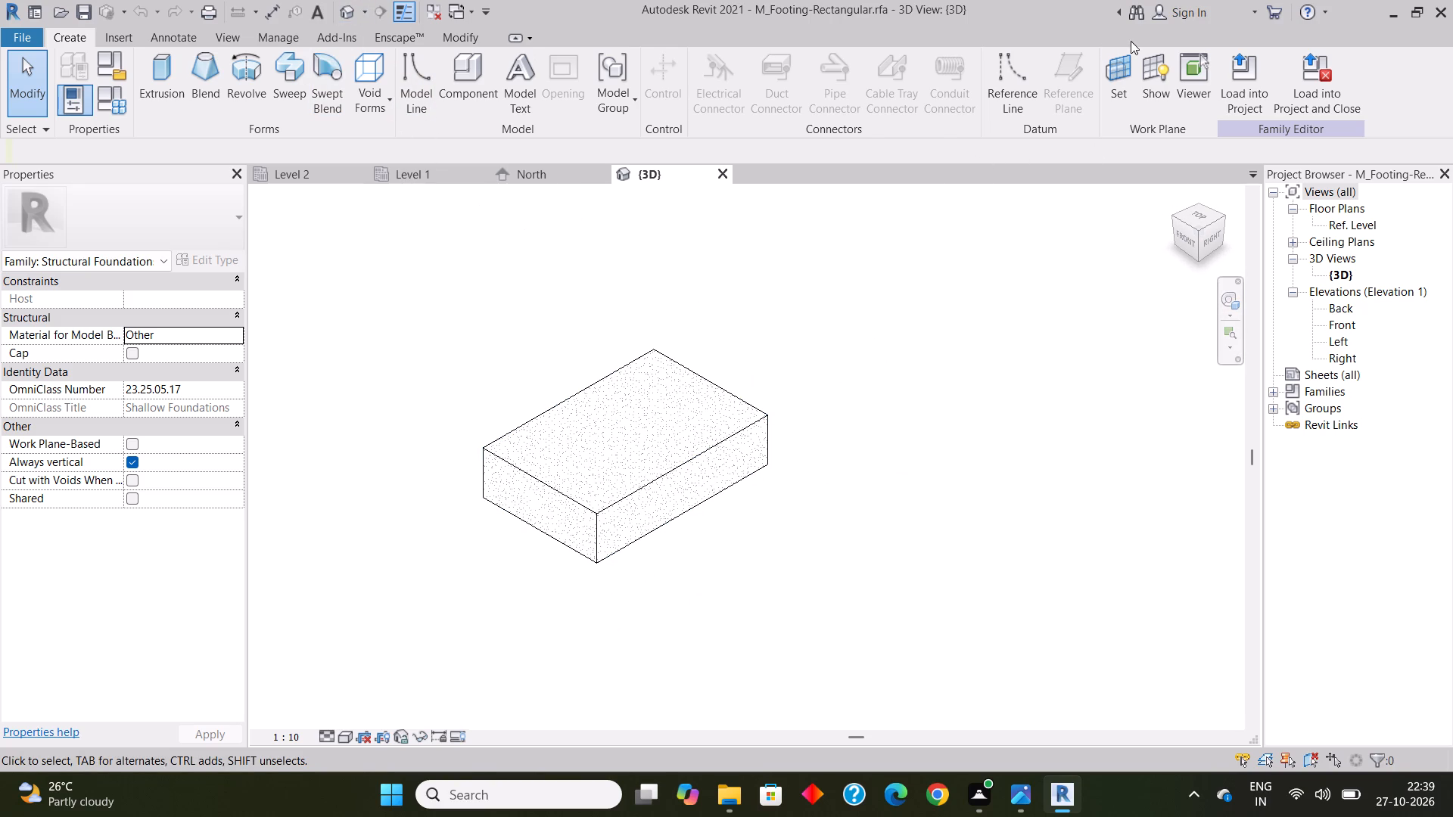
{"action": "left_click", "coordinate": [1121, 75]}
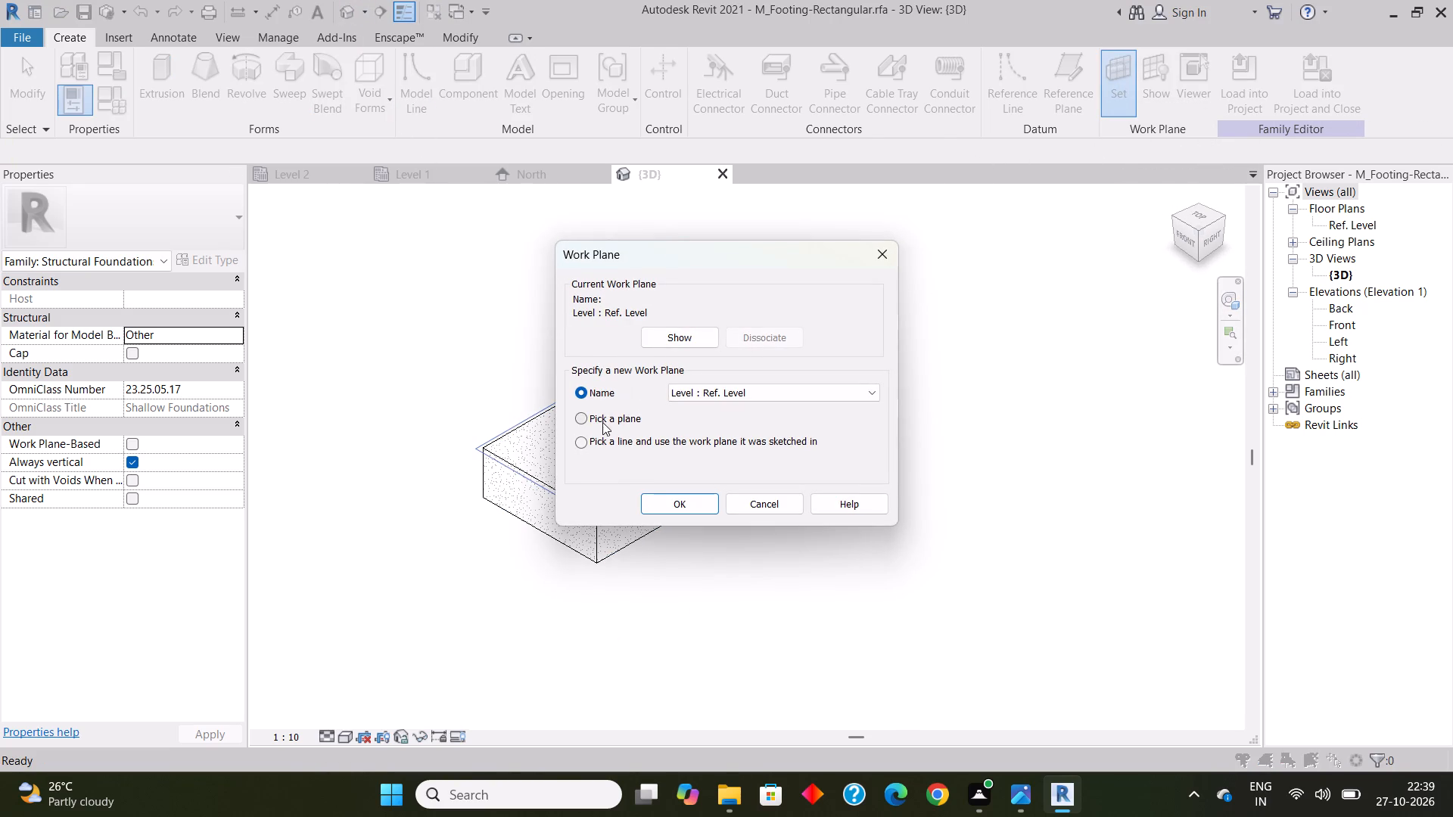
{"action": "left_click", "coordinate": [599, 420]}
{"action": "left_click", "coordinate": [674, 507]}
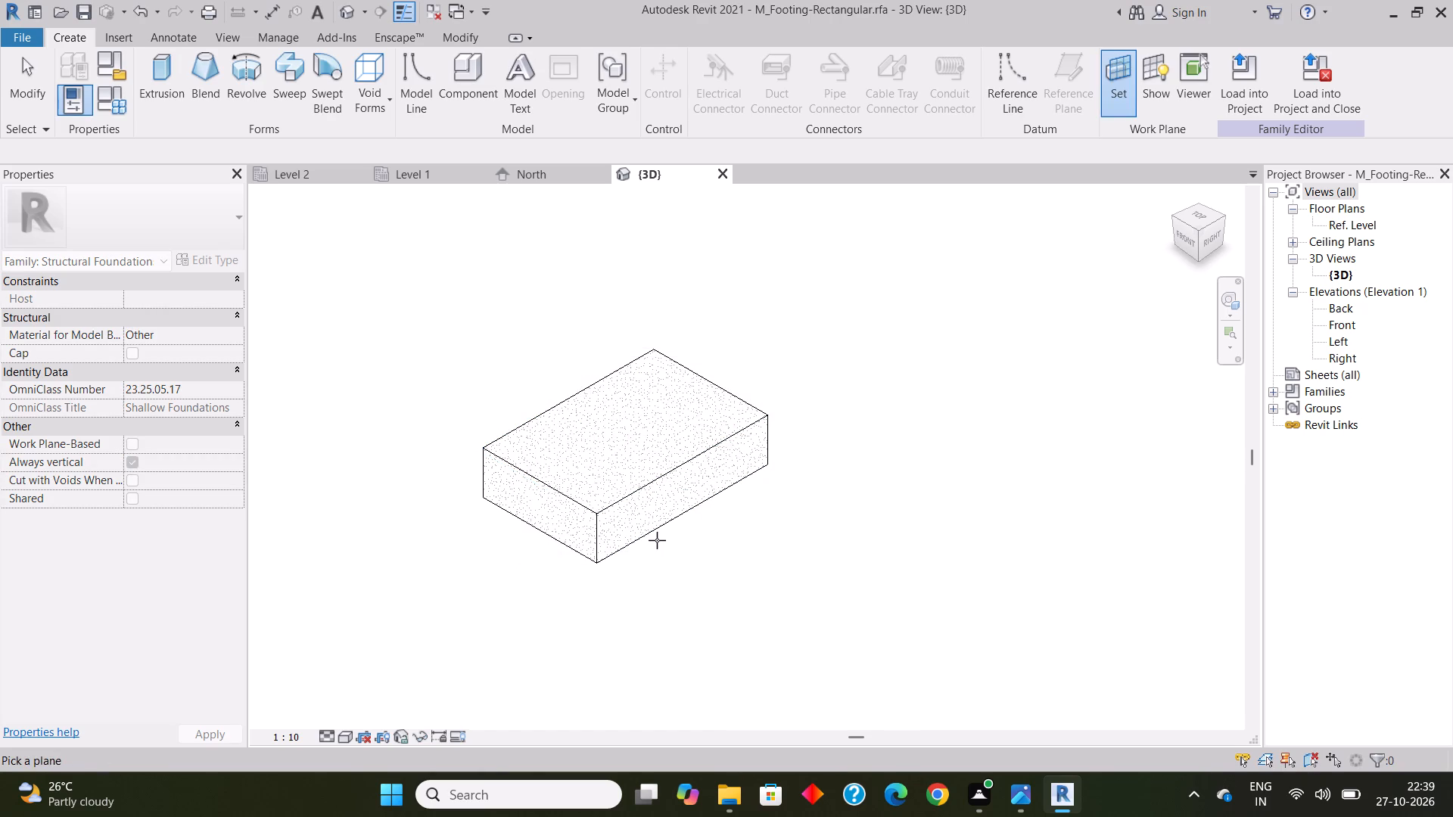
{"action": "left_click", "coordinate": [652, 541]}
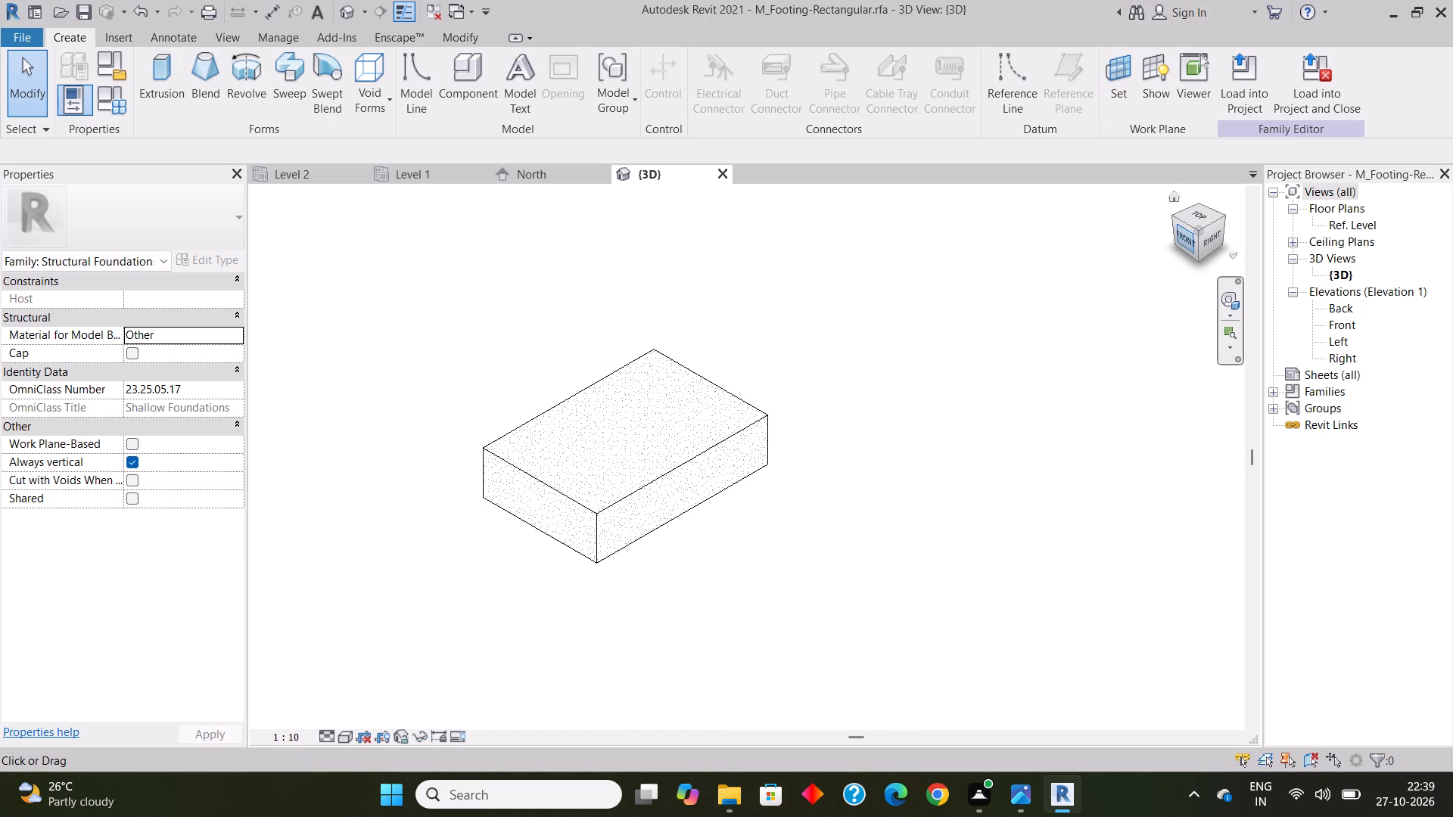
Start an extrusion in the top view and sketch a rectangle around the footing's outline, offset 150 mm outward from its corners.
{"action": "left_click", "coordinate": [1202, 220]}
{"action": "scroll", "coordinate": [702, 421], "scroll_direction": "down", "scroll_amount": 1}
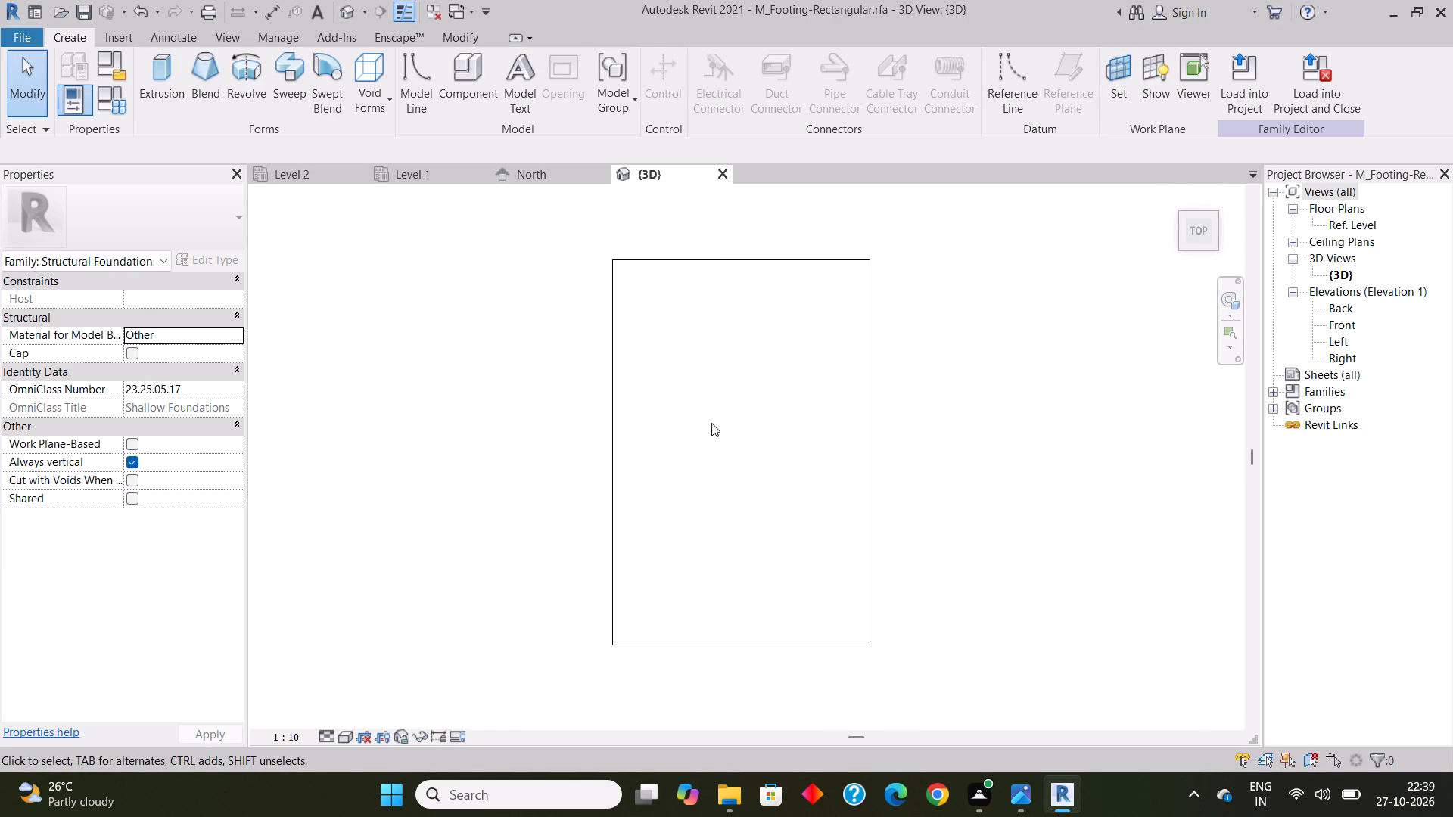
{"action": "scroll", "coordinate": [711, 423], "scroll_direction": "down", "scroll_amount": 1}
{"action": "middle_click_drag", "start_coordinate": [712, 423], "coordinate": [524, 421]}
{"action": "left_click", "coordinate": [151, 75]}
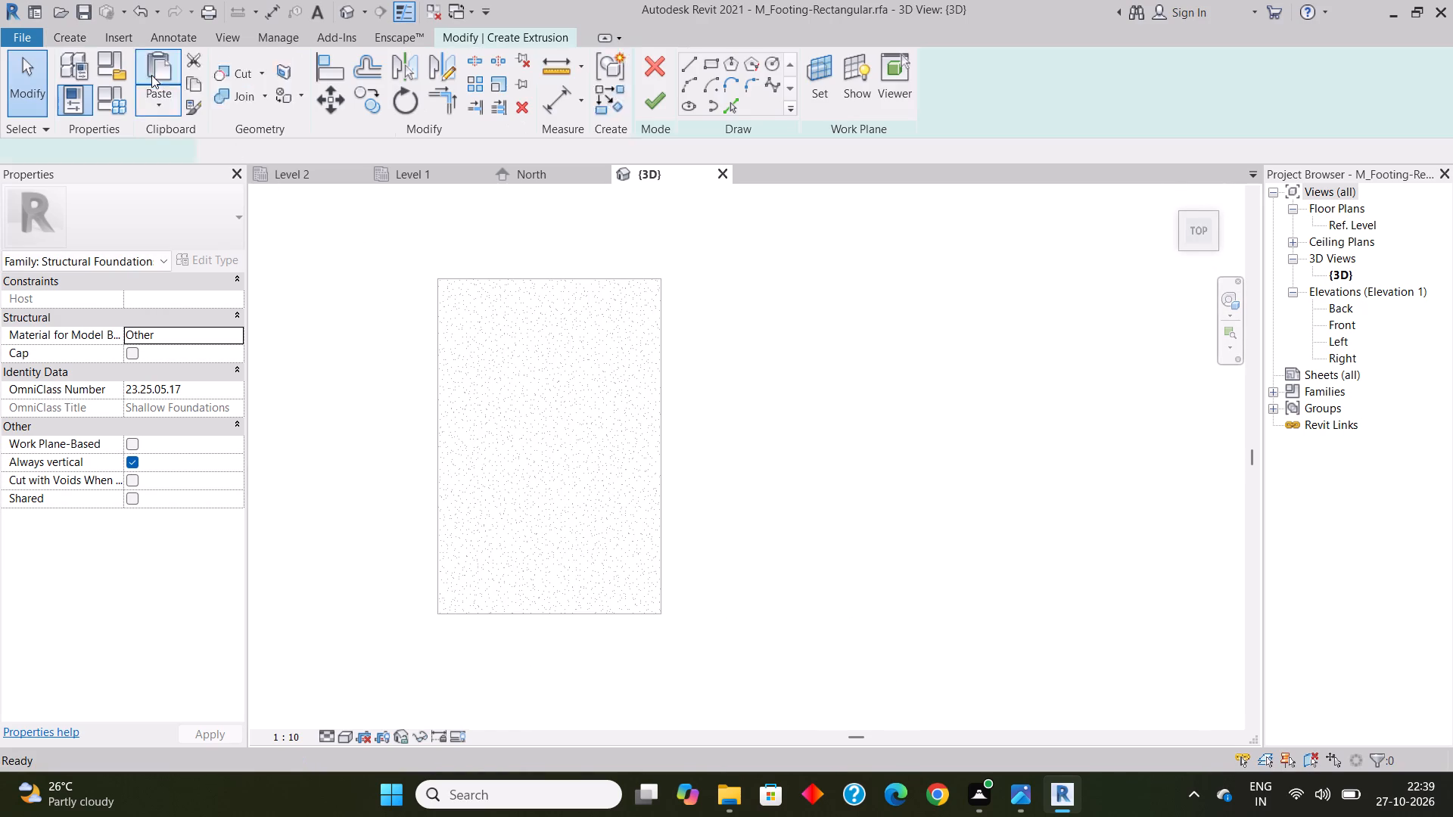
{"action": "left_click", "coordinate": [711, 63]}
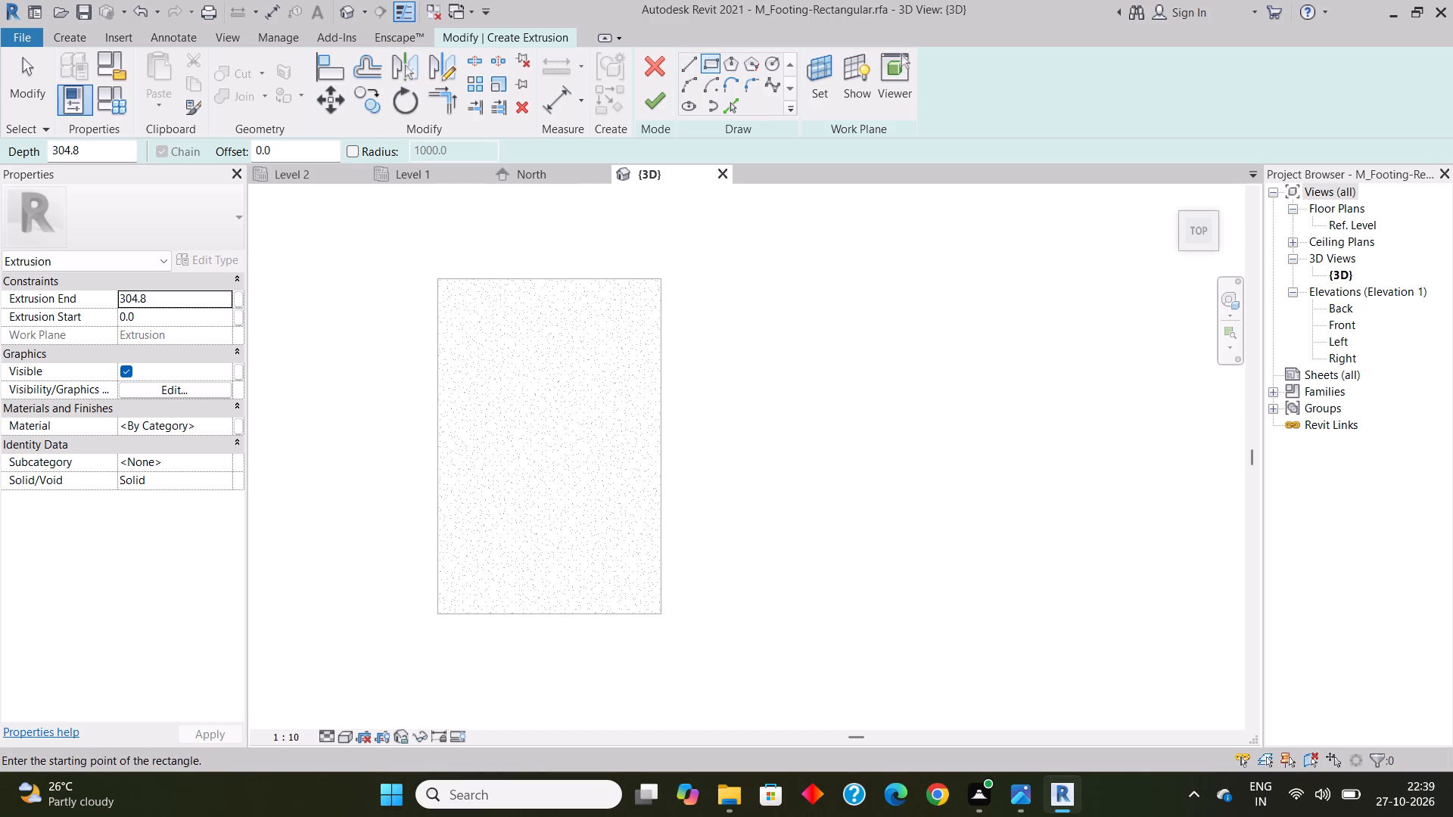
{"action": "left_click_drag", "start_coordinate": [280, 151], "coordinate": [222, 146]}
{"action": "type", "text": "150"}
{"action": "key", "text": "Return"}
{"action": "left_click", "coordinate": [438, 278]}
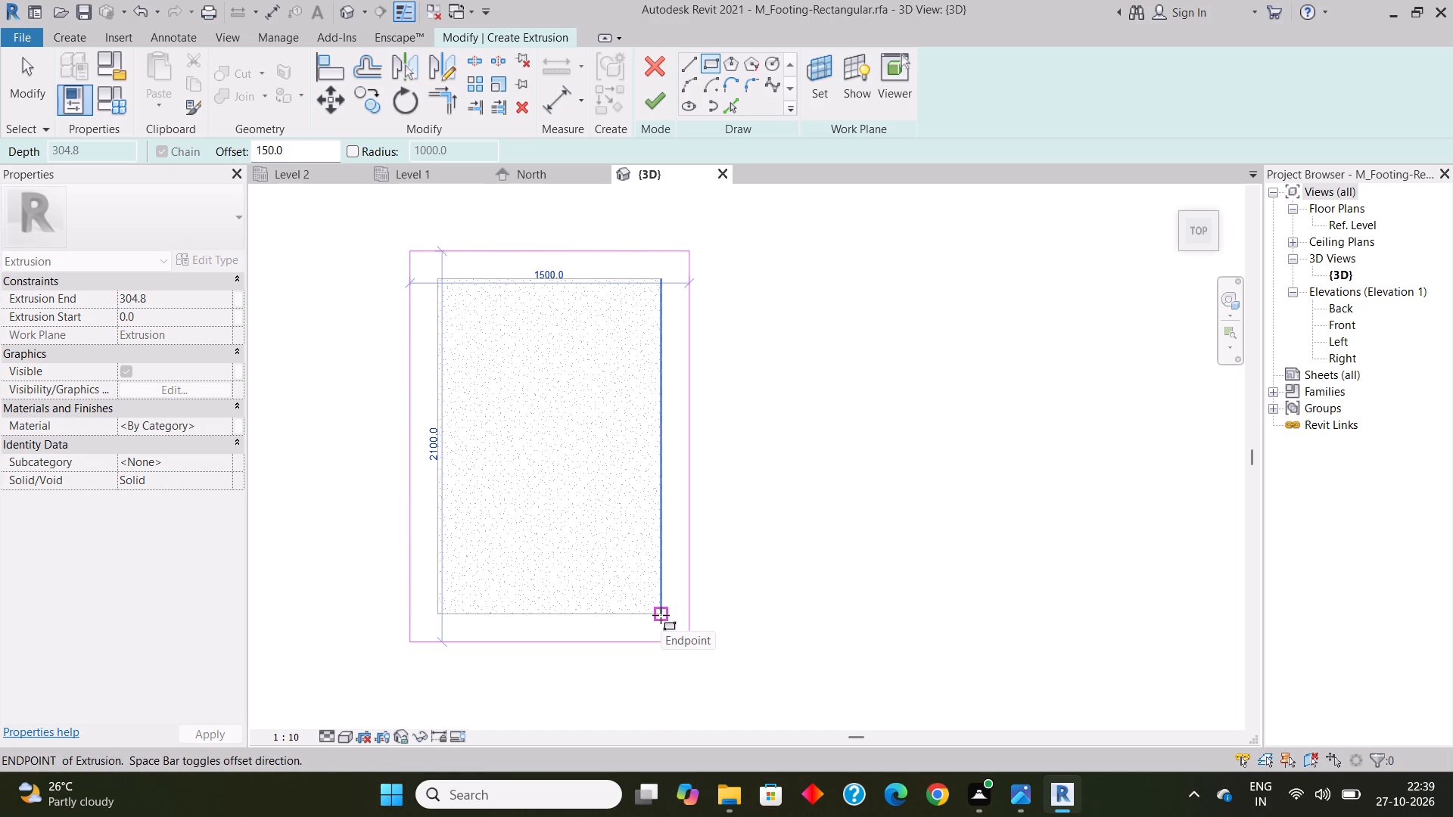
{"action": "left_click", "coordinate": [661, 615]}
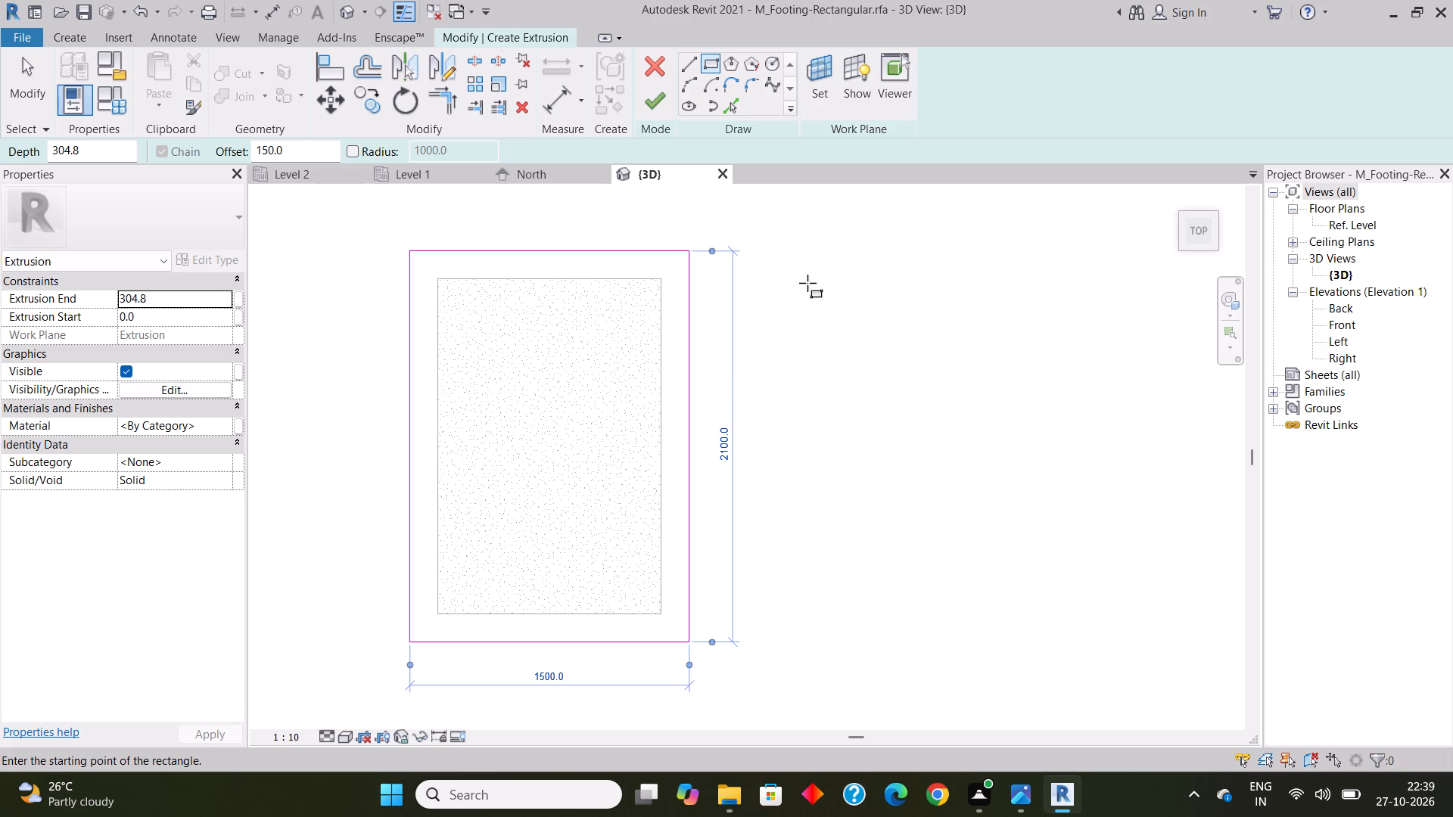
{"action": "key", "text": "Escape"}
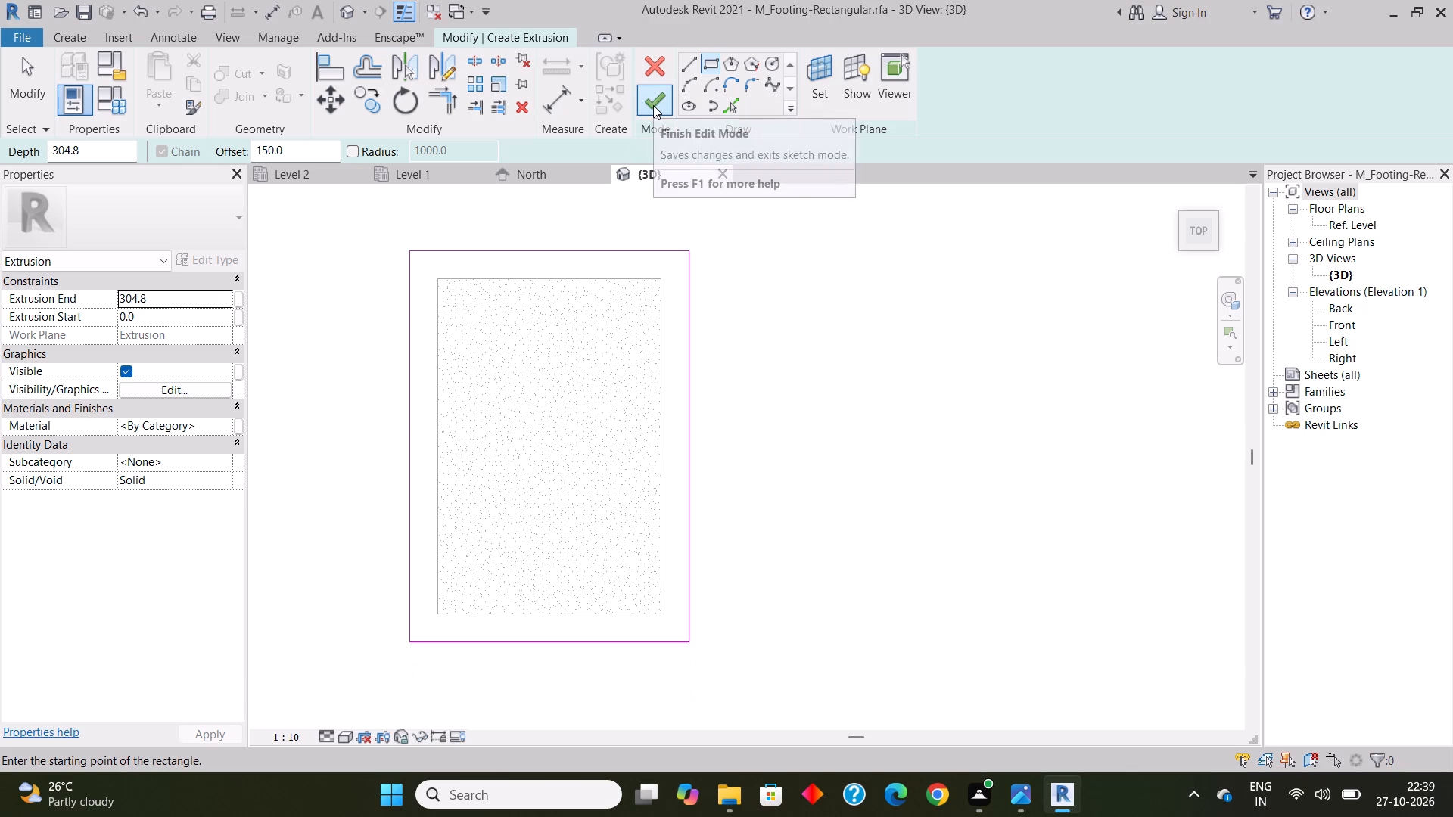
Finish the 304.8 mm base extrusion and load the footing family into Project1, overwriting the existing version.
{"action": "left_click", "coordinate": [653, 105]}
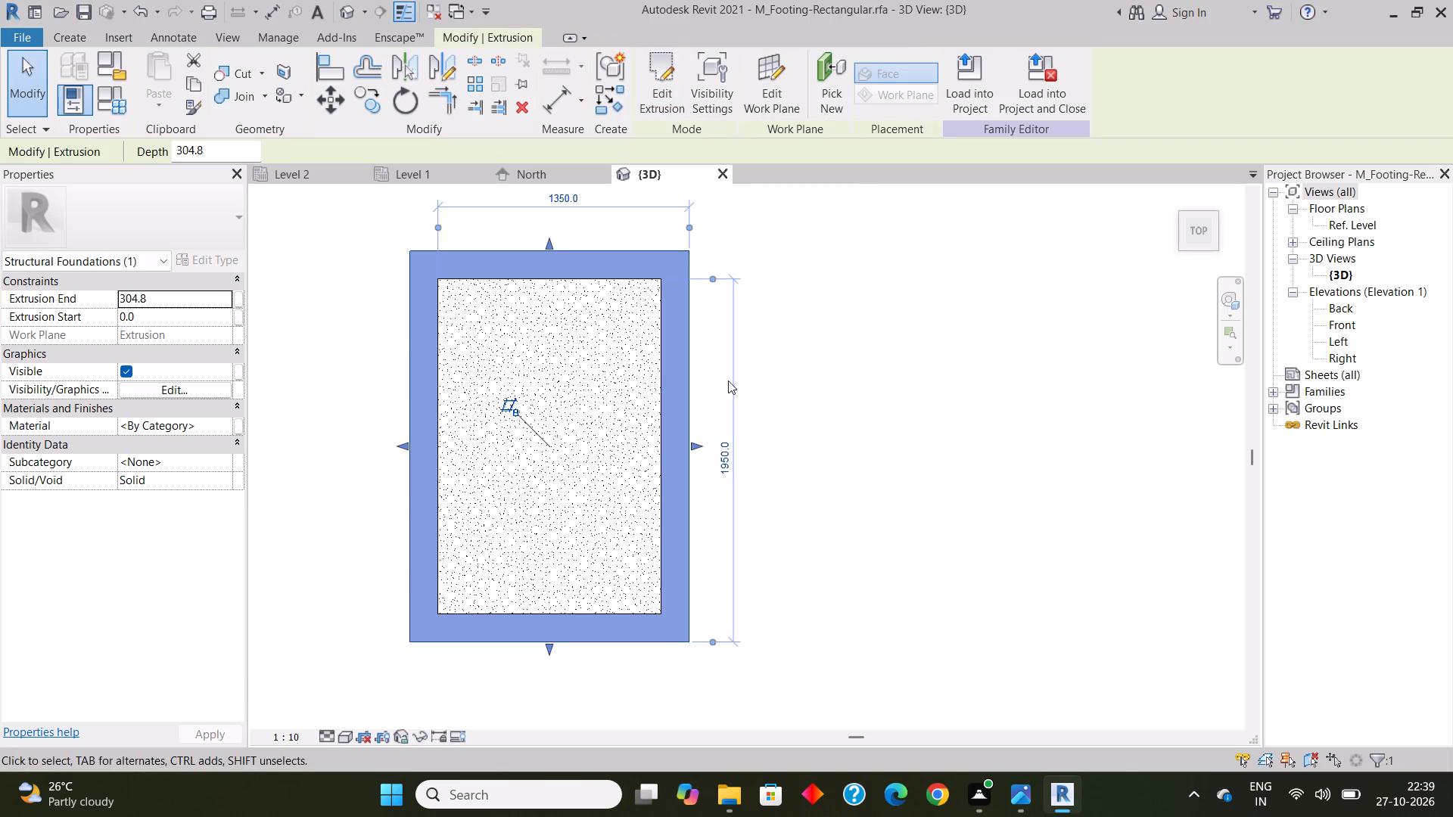
{"action": "left_click", "coordinate": [855, 379]}
{"action": "left_click", "coordinate": [643, 88]}
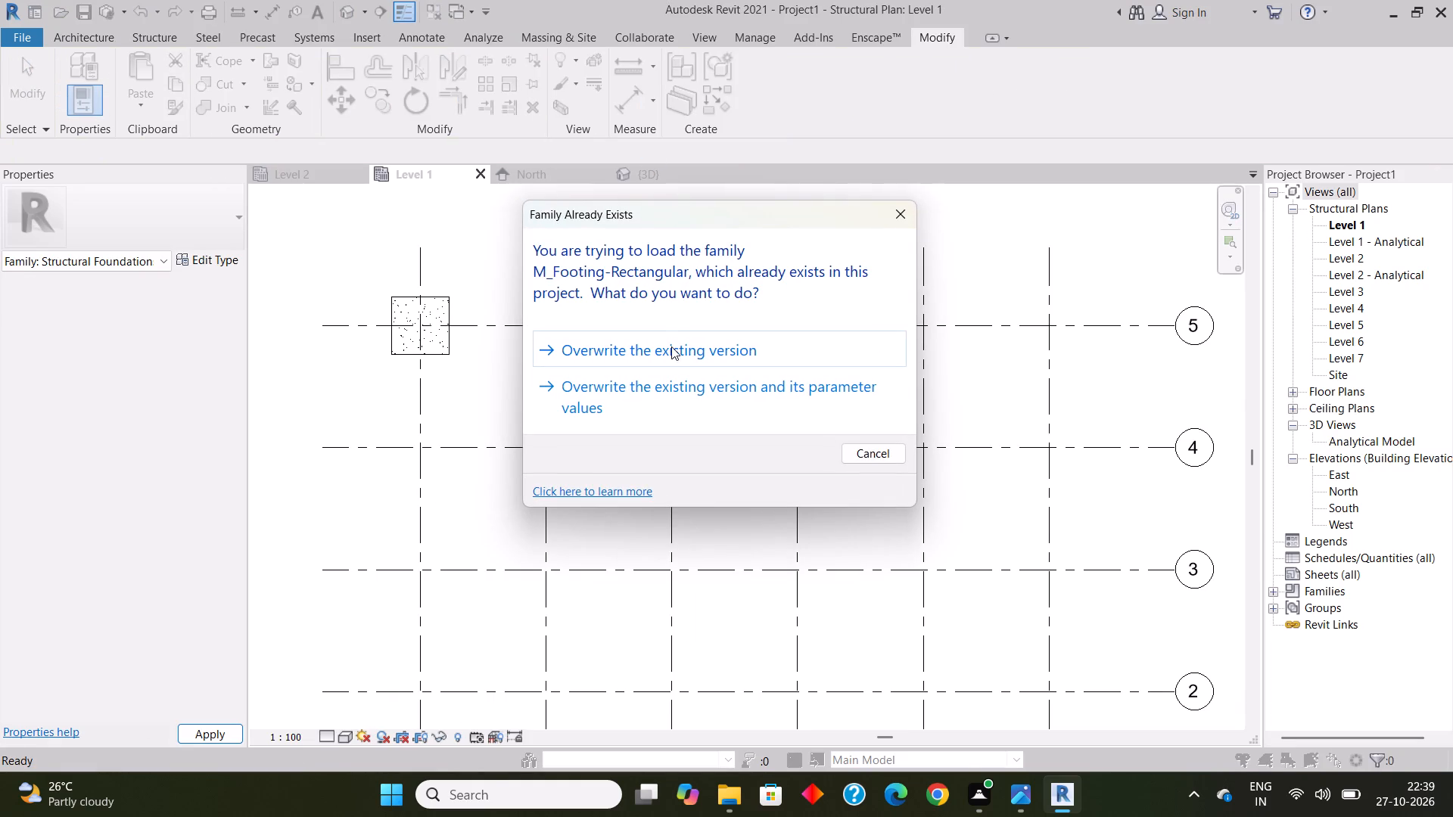
{"action": "left_click", "coordinate": [671, 348]}
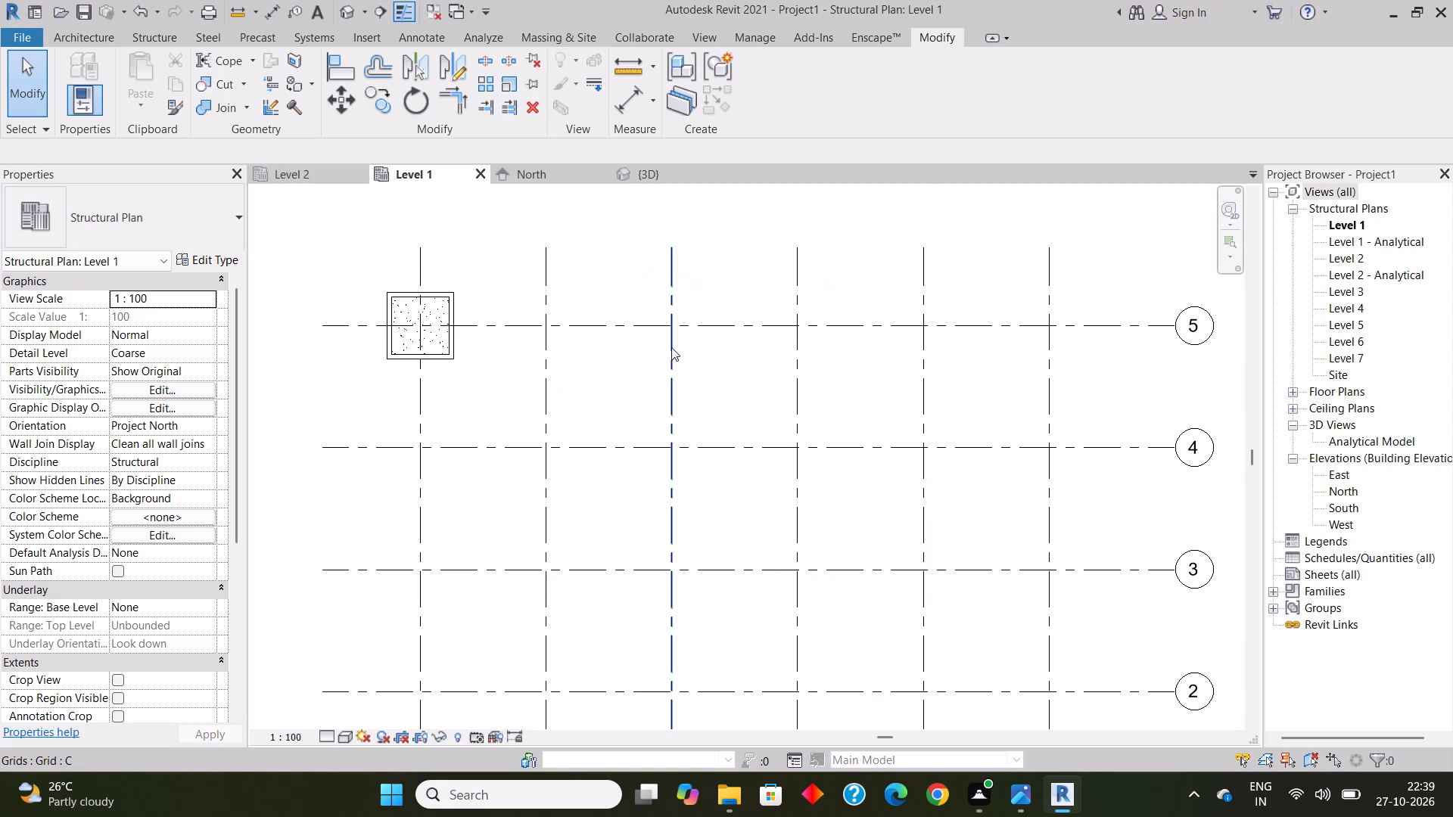
Examine the updated footing at grids A and 5 in the Level 1 plan.
{"action": "scroll", "coordinate": [427, 303], "scroll_direction": "up", "scroll_amount": 2}
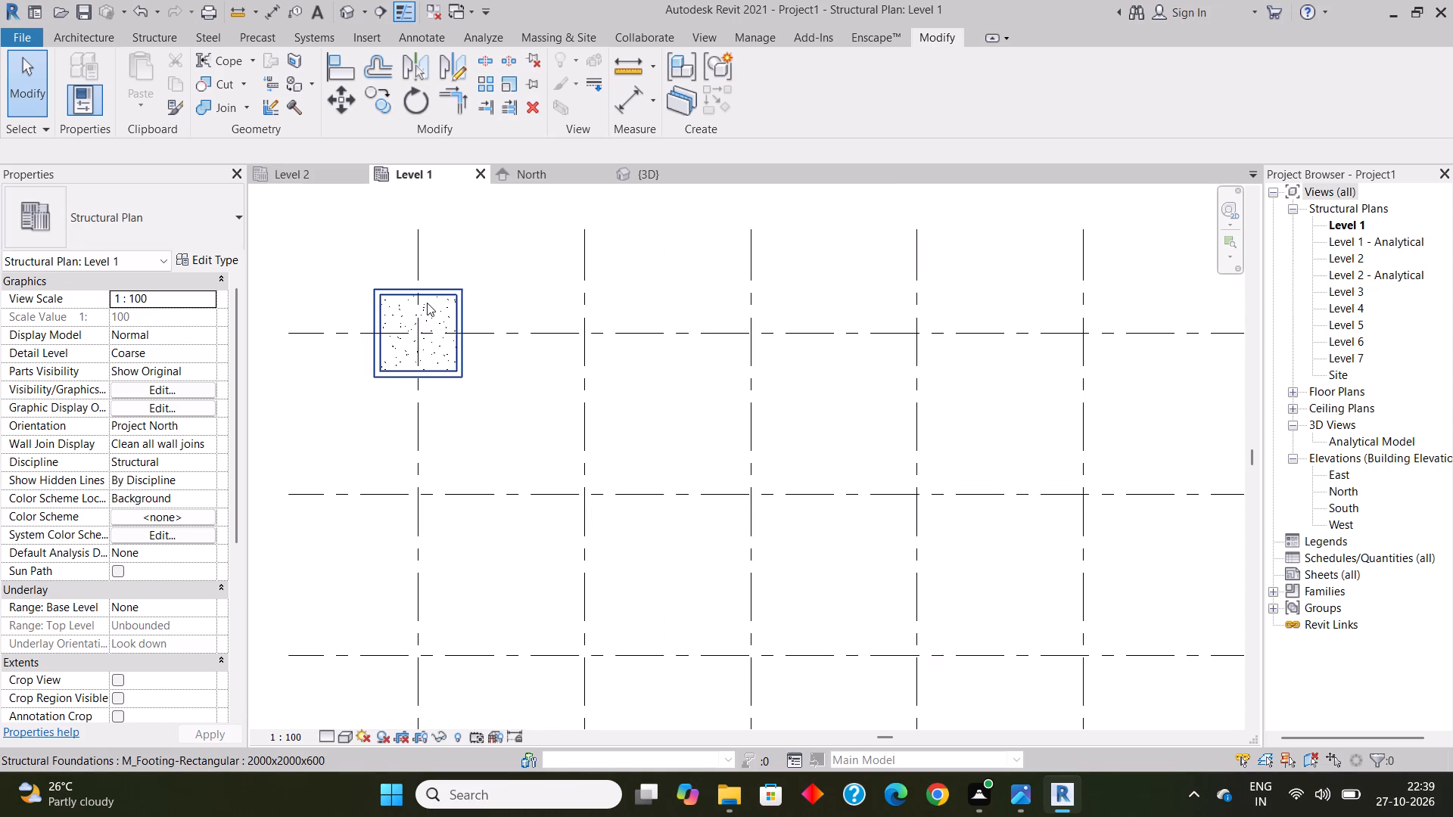
{"action": "scroll", "coordinate": [426, 303], "scroll_direction": "up", "scroll_amount": 5}
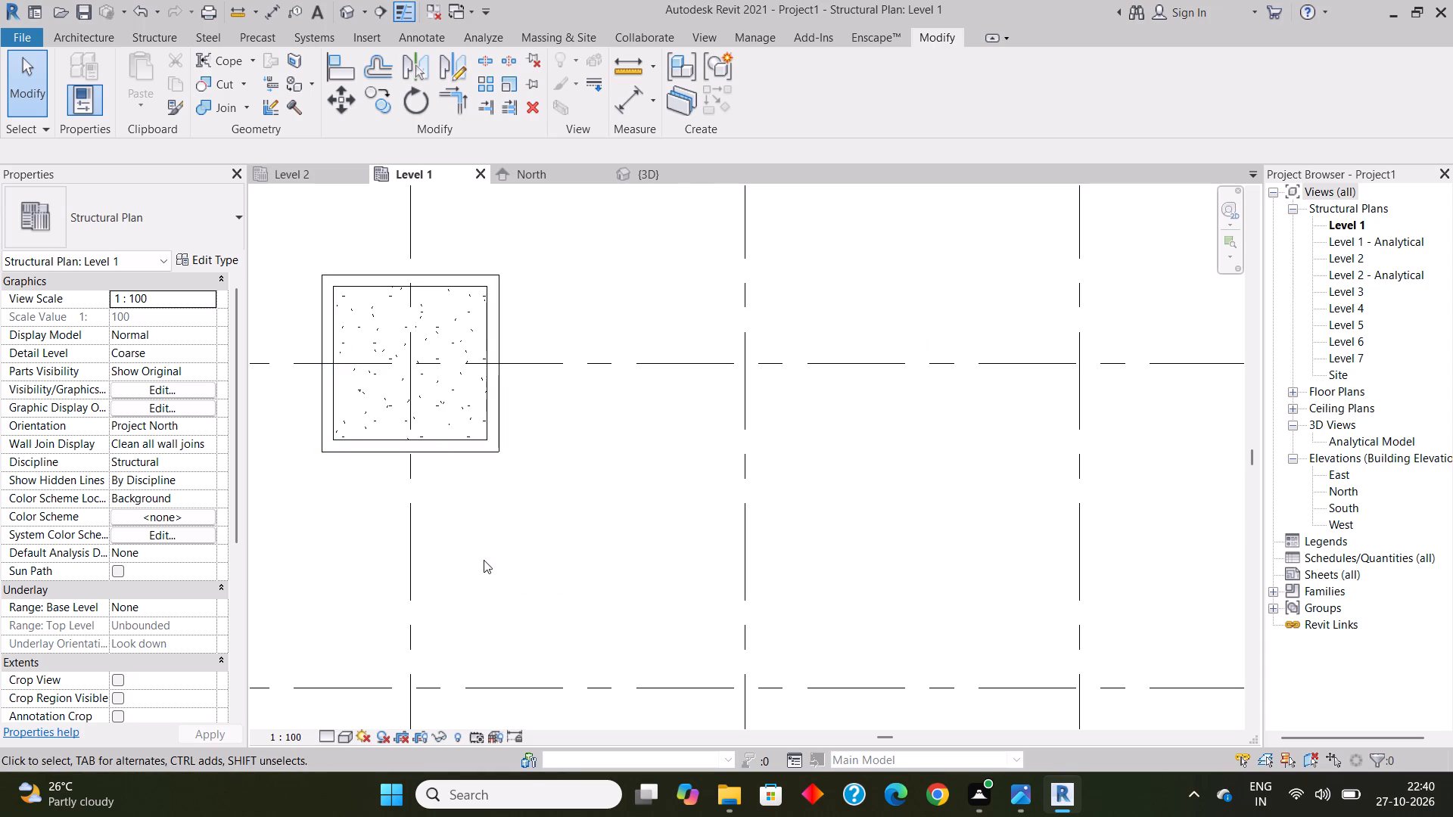
{"action": "scroll", "coordinate": [484, 561], "scroll_direction": "down", "scroll_amount": 2}
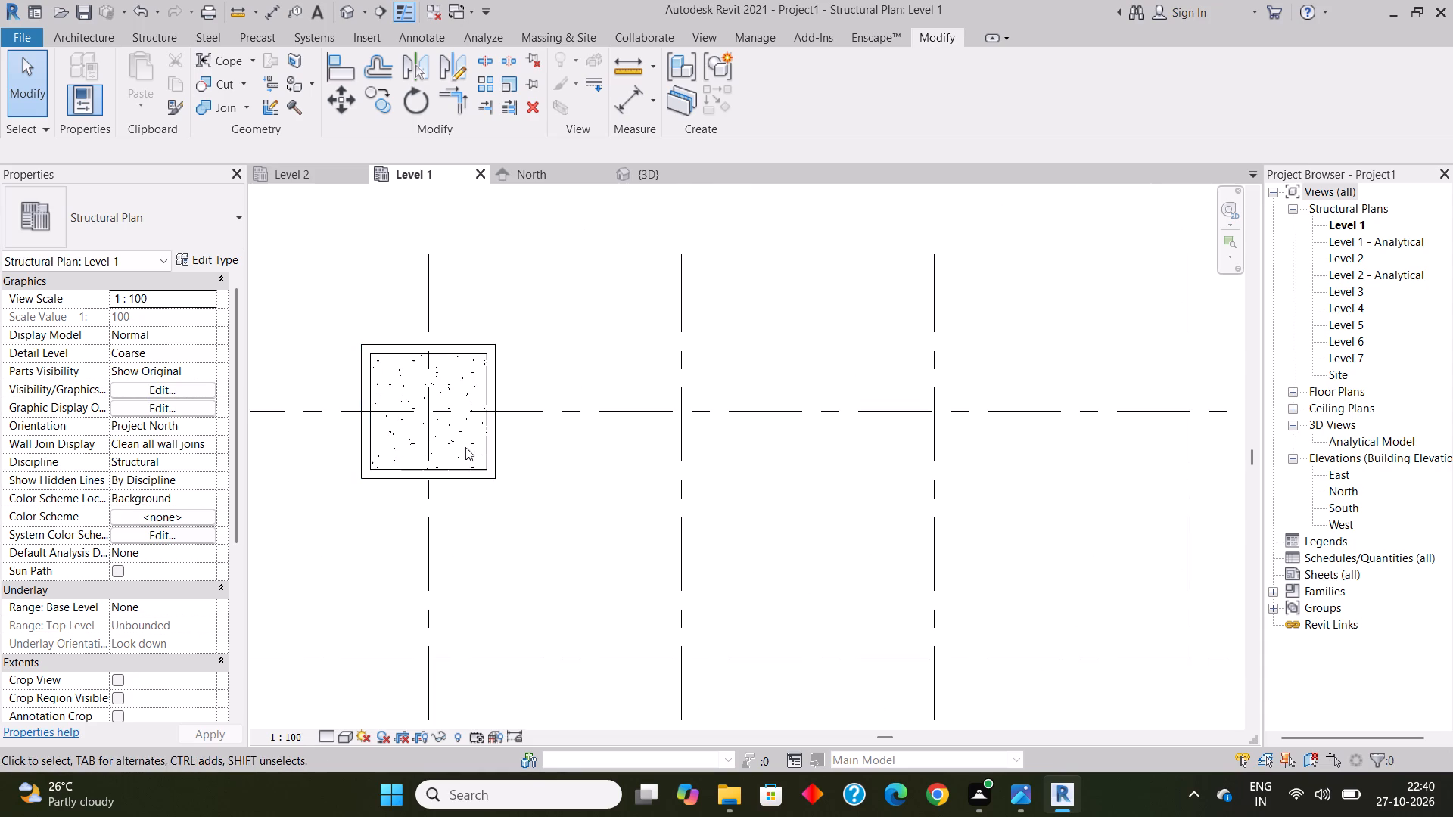
{"action": "scroll", "coordinate": [414, 394], "scroll_direction": "up", "scroll_amount": 3}
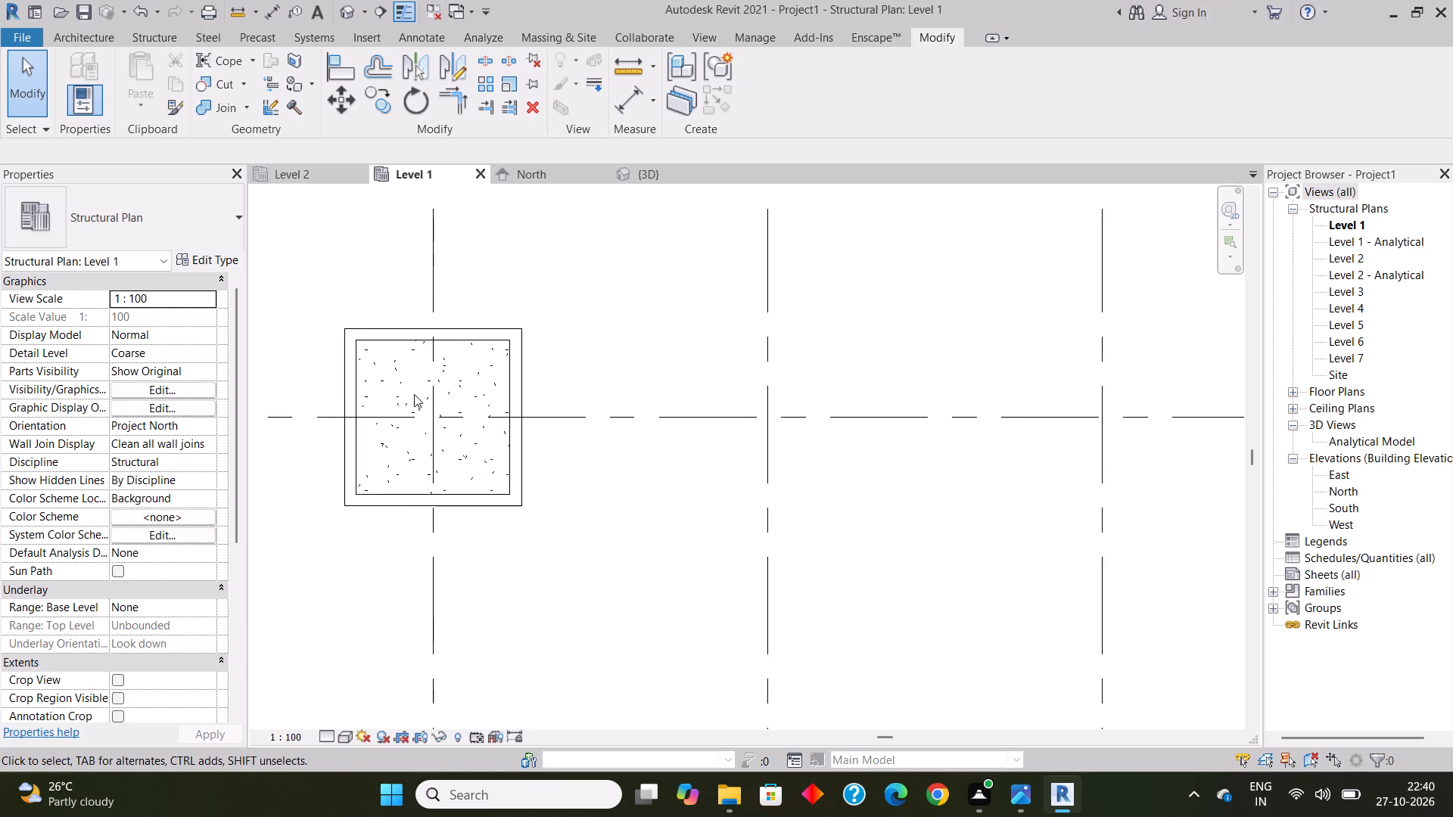
{"action": "middle_click_drag", "start_coordinate": [418, 415], "coordinate": [477, 423]}
{"action": "left_click", "coordinate": [651, 316]}
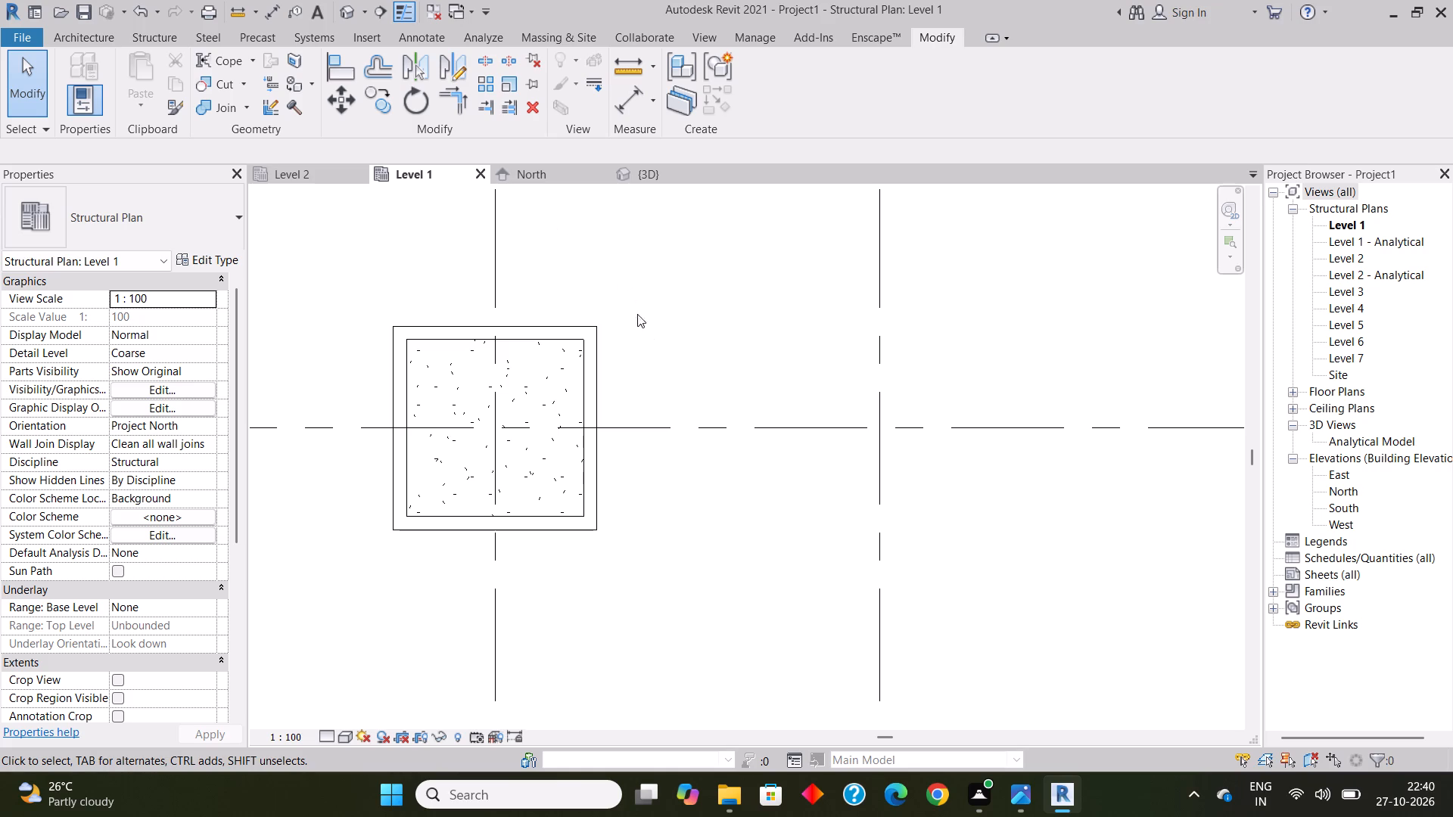
Duplicate the M_Concrete-Rectangular-Column 300 x 450mm structural column type as 450x450 and set its b dimension to 450.
{"action": "left_click", "coordinate": [157, 36]}
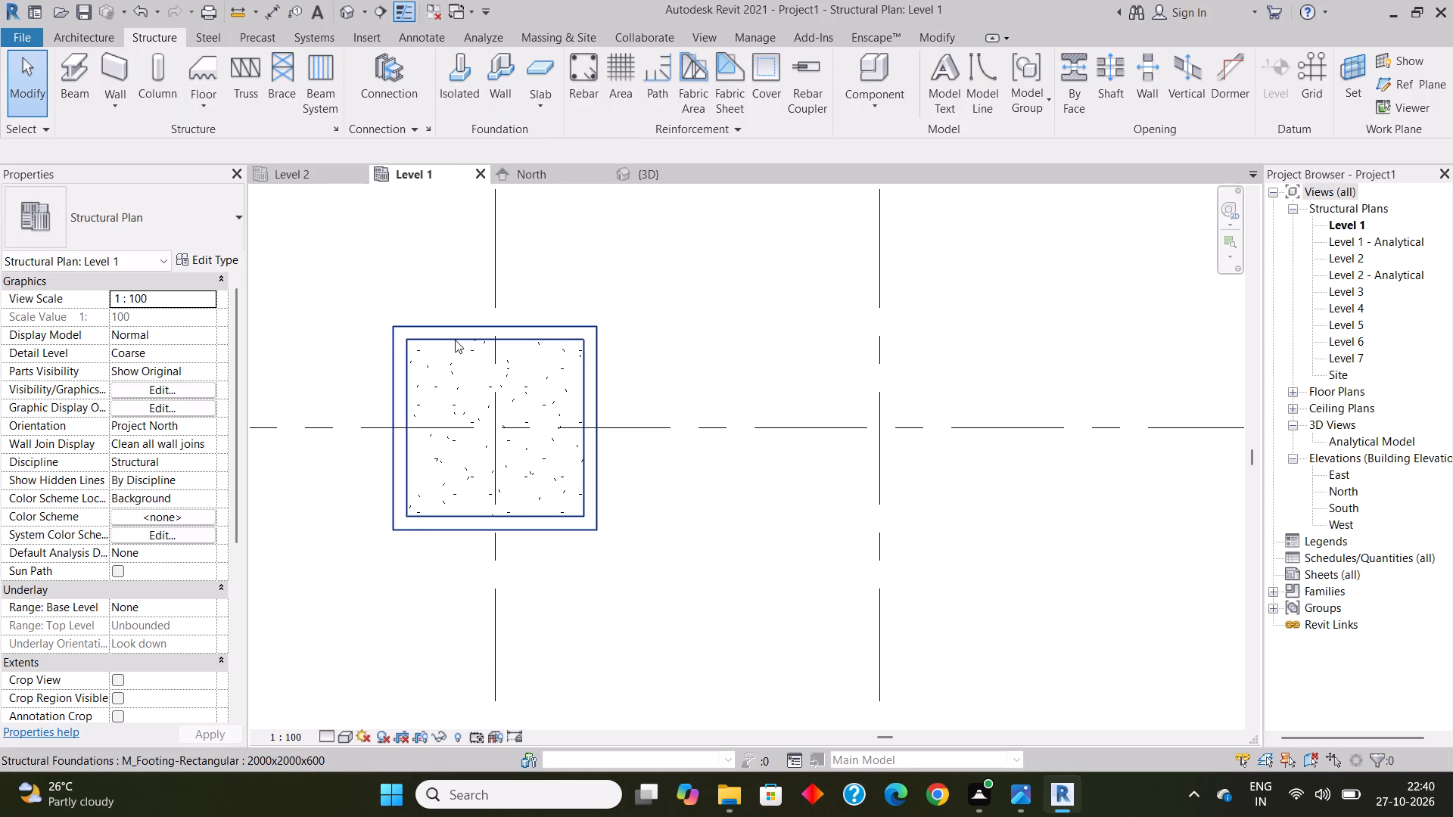
{"action": "scroll", "coordinate": [456, 344], "scroll_direction": "down", "scroll_amount": 2}
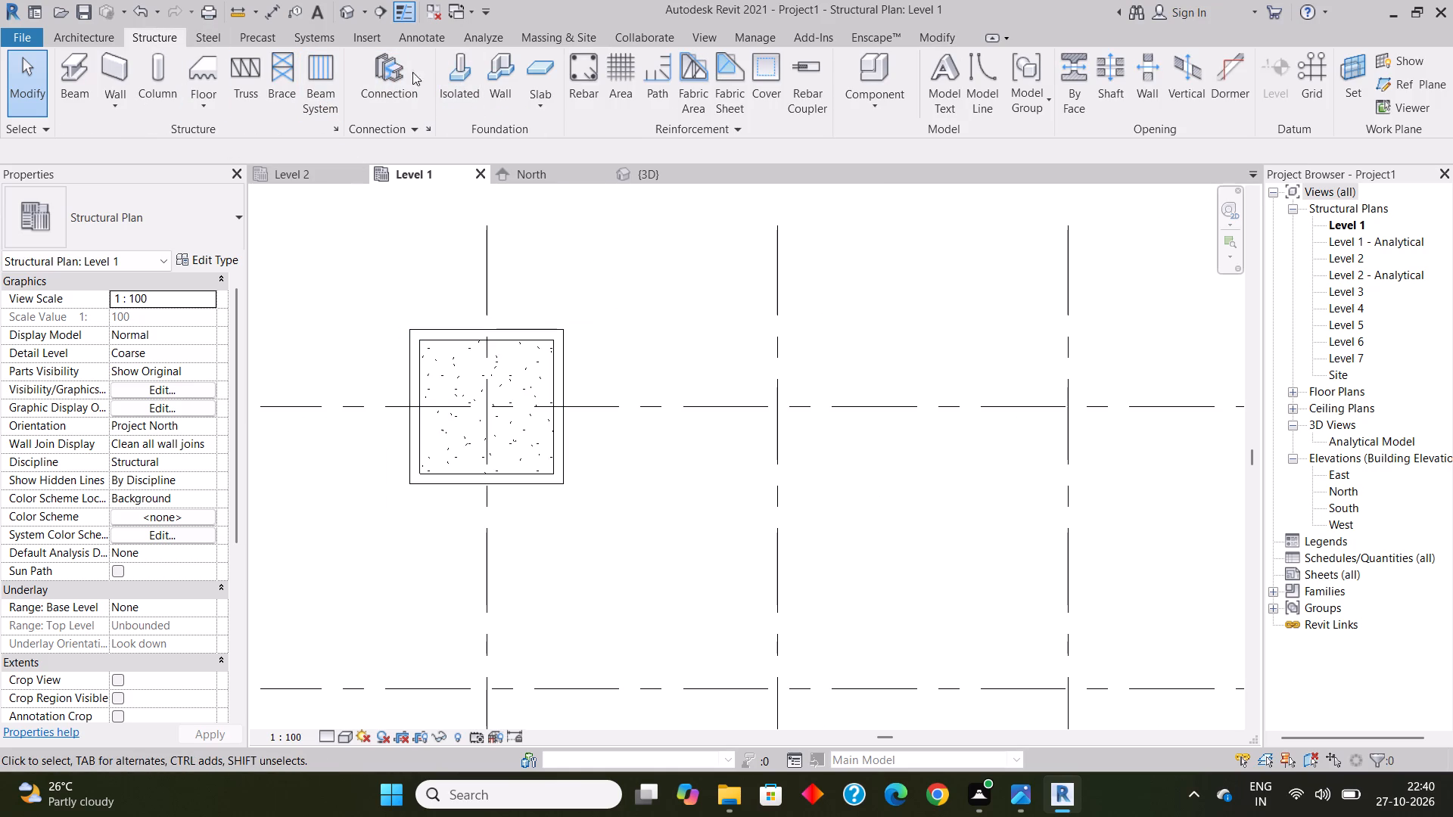
{"action": "left_click", "coordinate": [165, 74]}
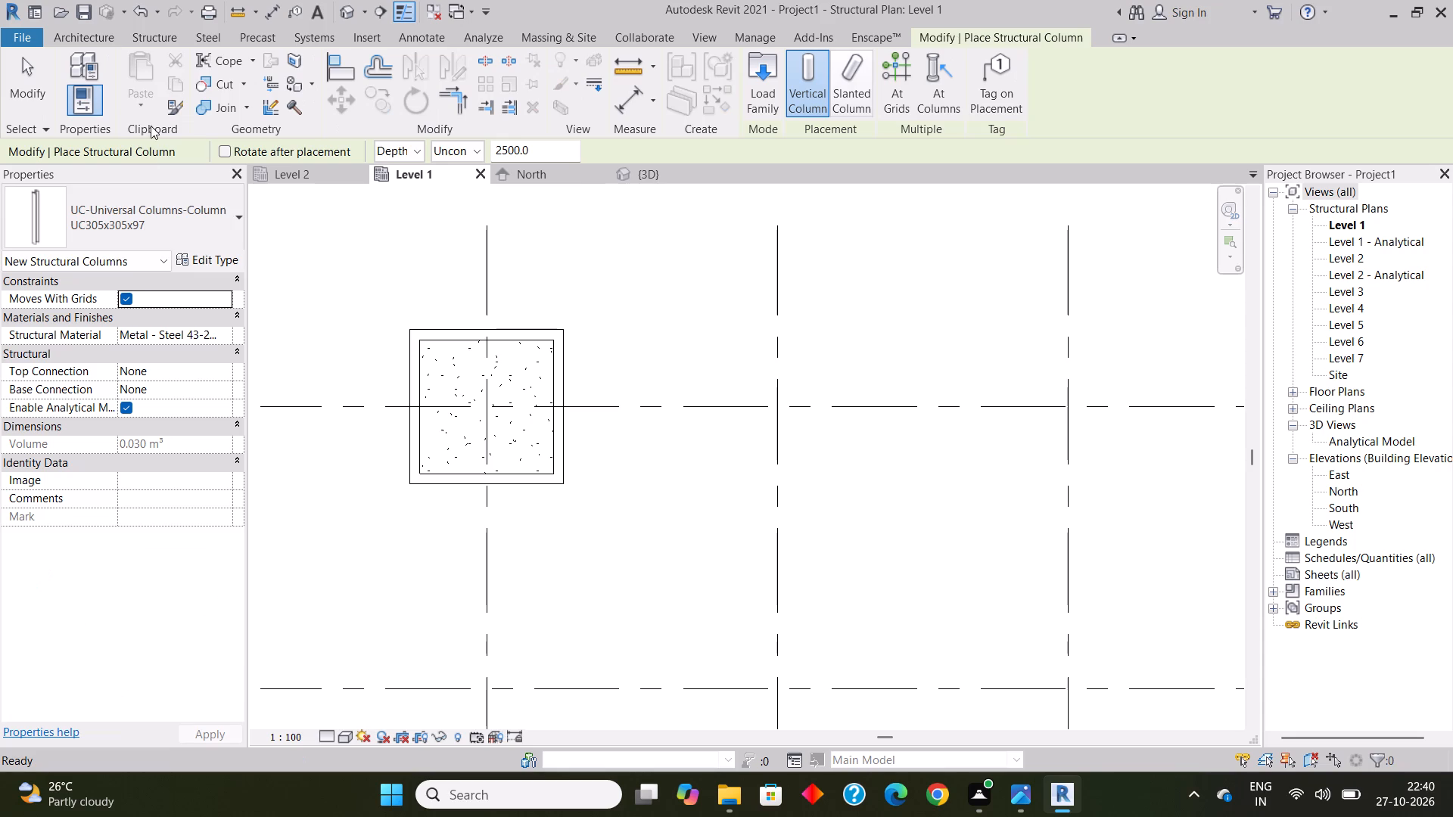
{"action": "left_click", "coordinate": [147, 221]}
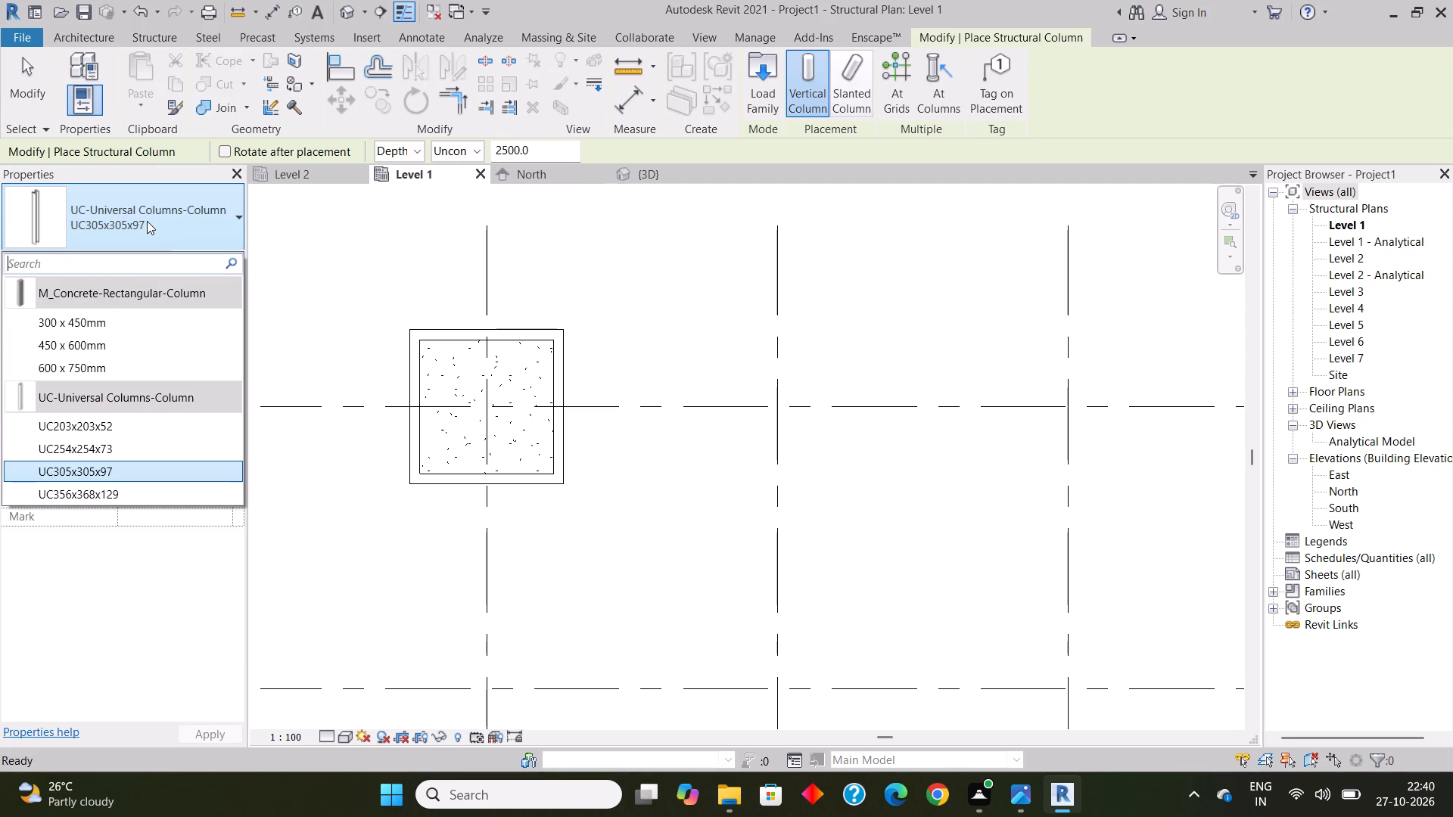
{"action": "left_click", "coordinate": [117, 318]}
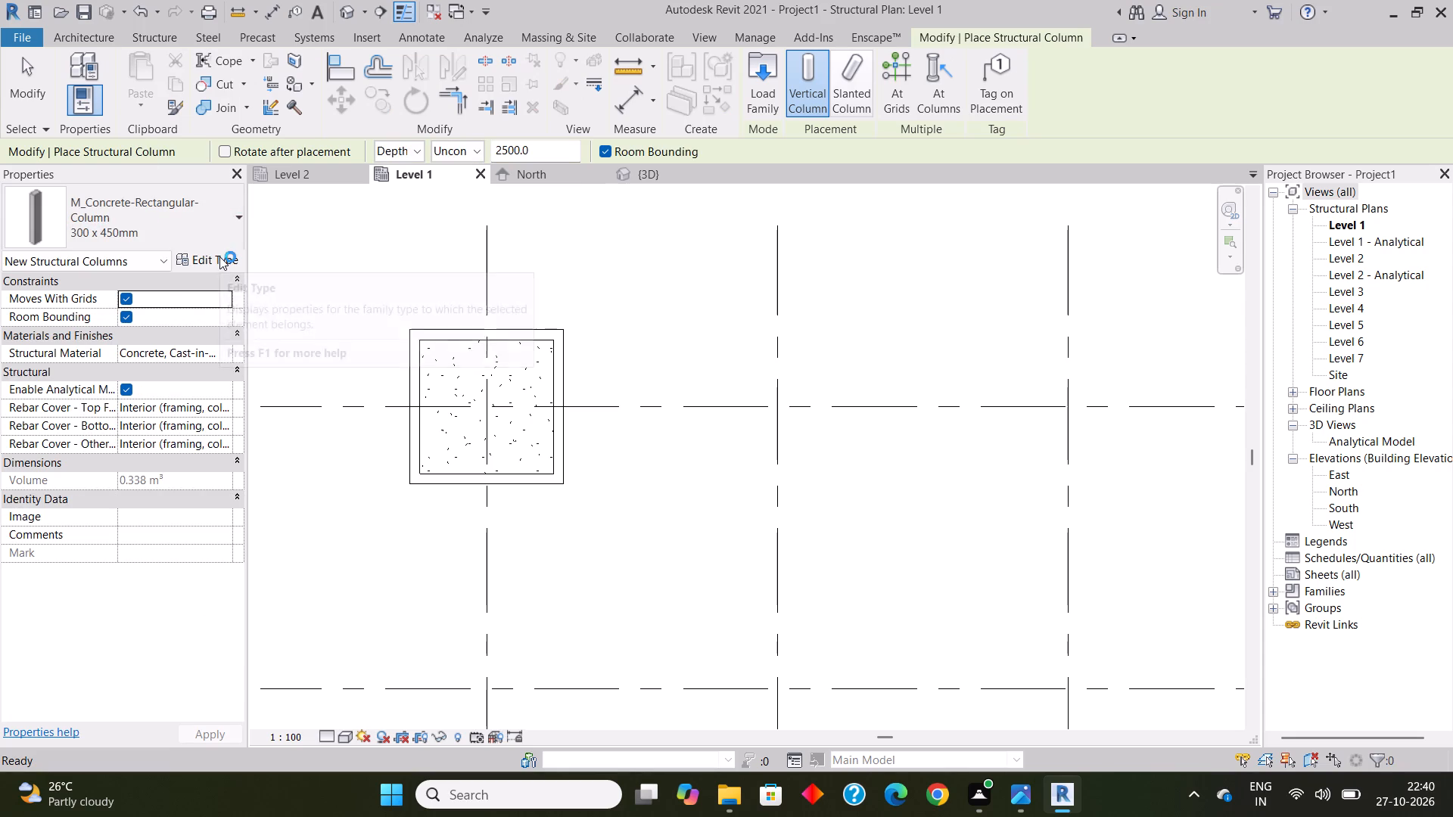
{"action": "left_click", "coordinate": [219, 256]}
{"action": "left_click", "coordinate": [344, 259]}
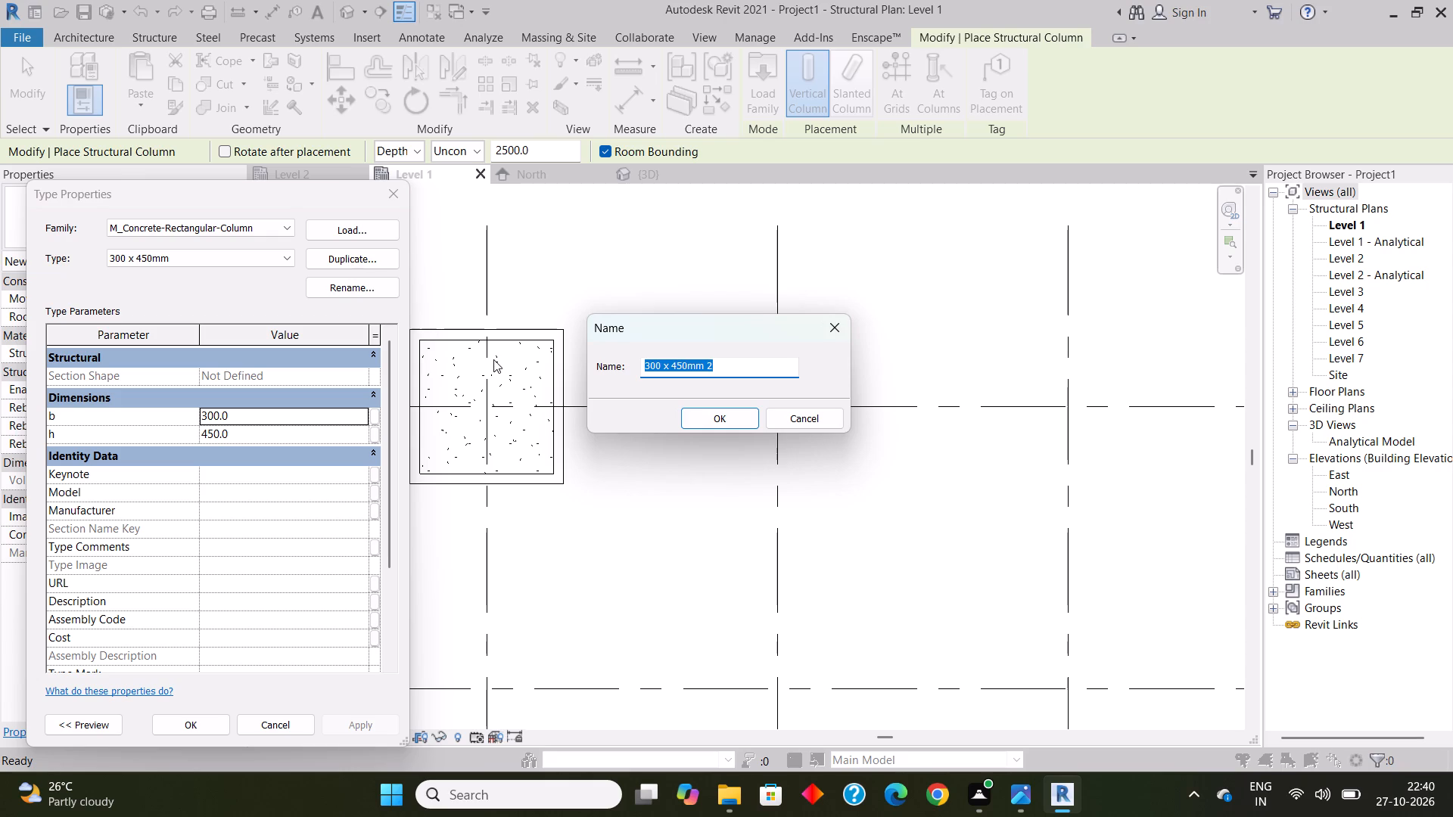
{"action": "type", "text": "450"}
{"action": "key", "text": "x"}
{"action": "type", "text": "450"}
{"action": "left_click", "coordinate": [745, 418]}
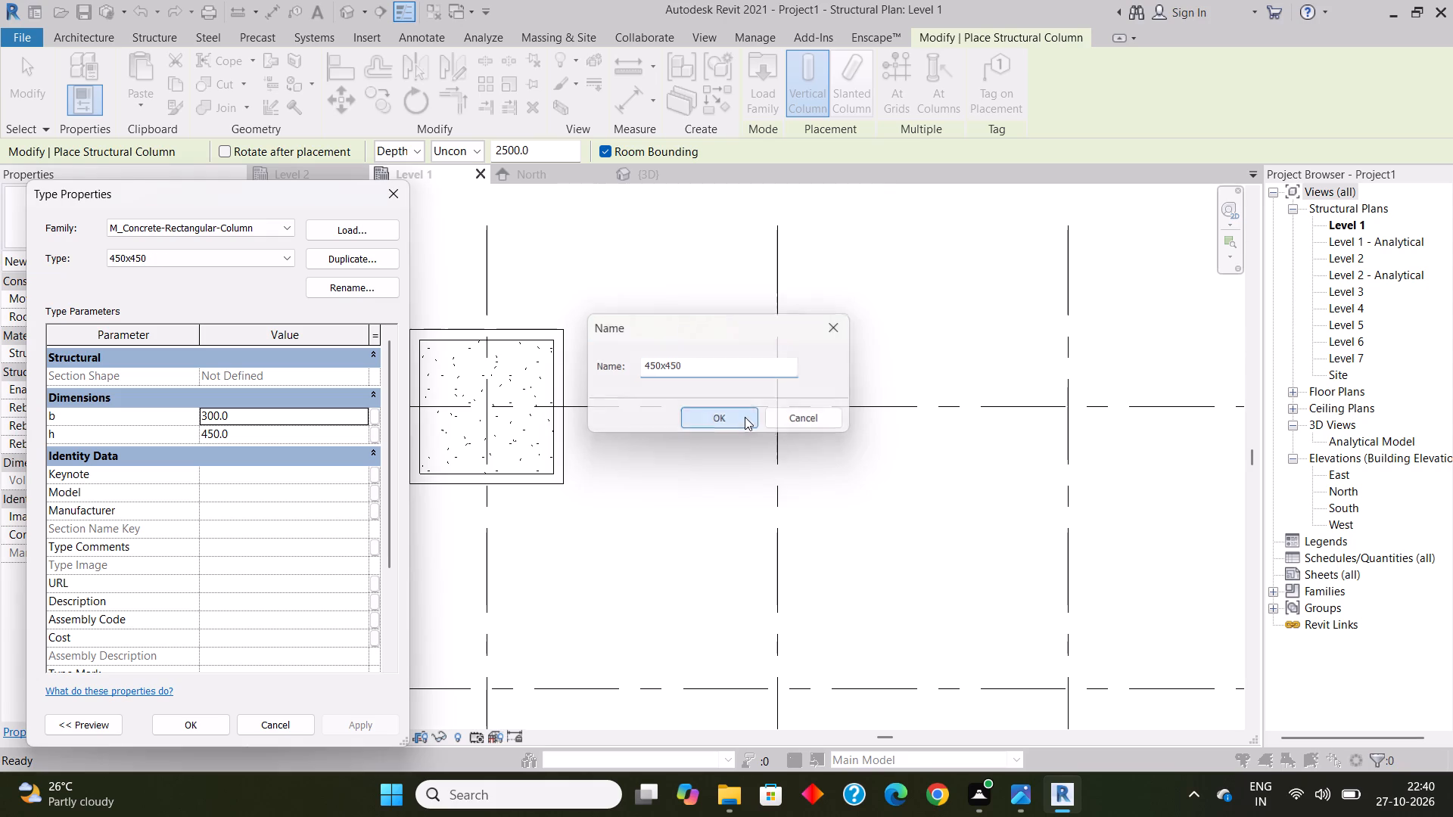
{"action": "left_click", "coordinate": [258, 415]}
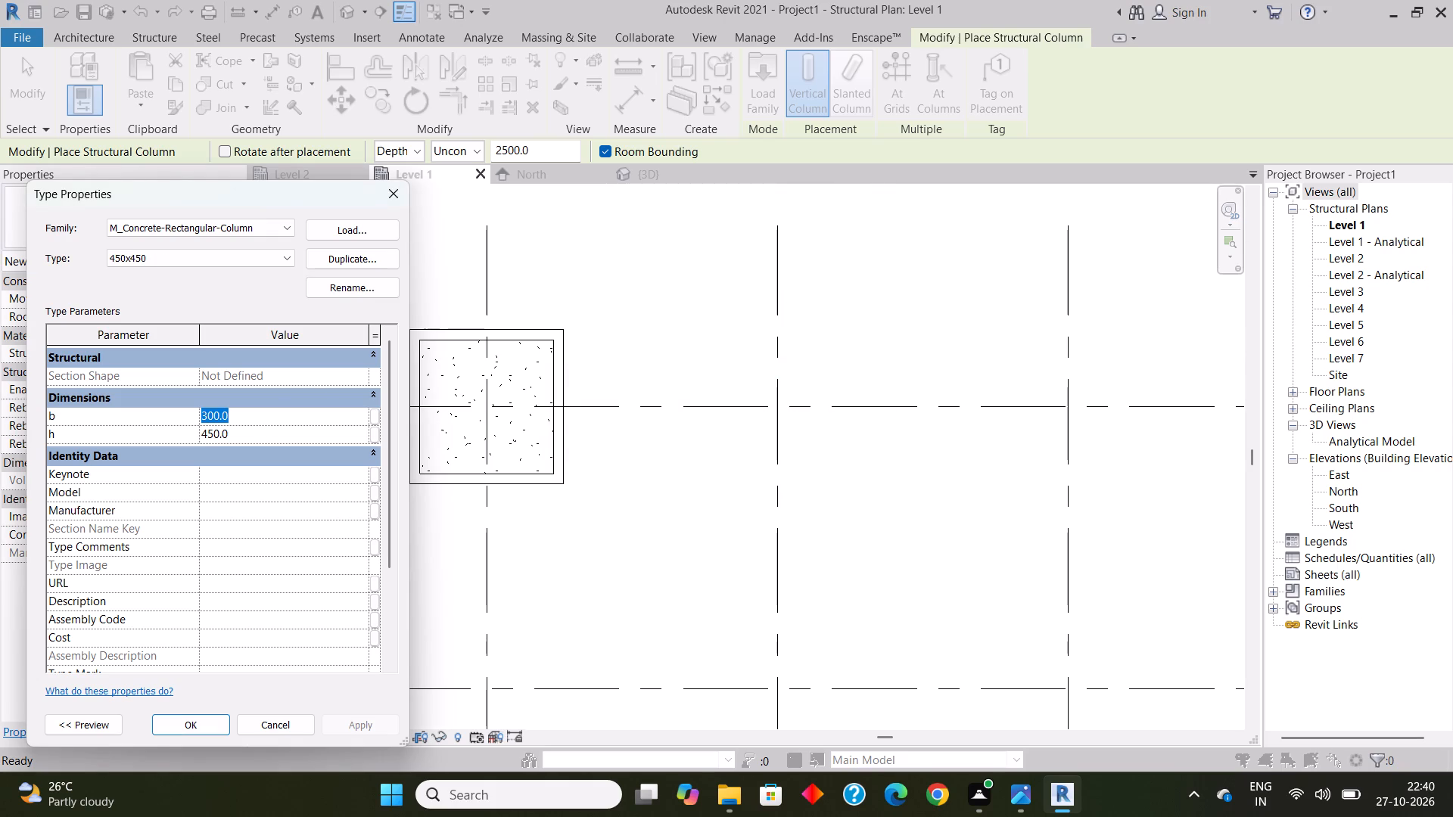
{"action": "type", "text": "450"}
{"action": "key", "text": "Return"}
{"action": "left_click", "coordinate": [194, 725]}
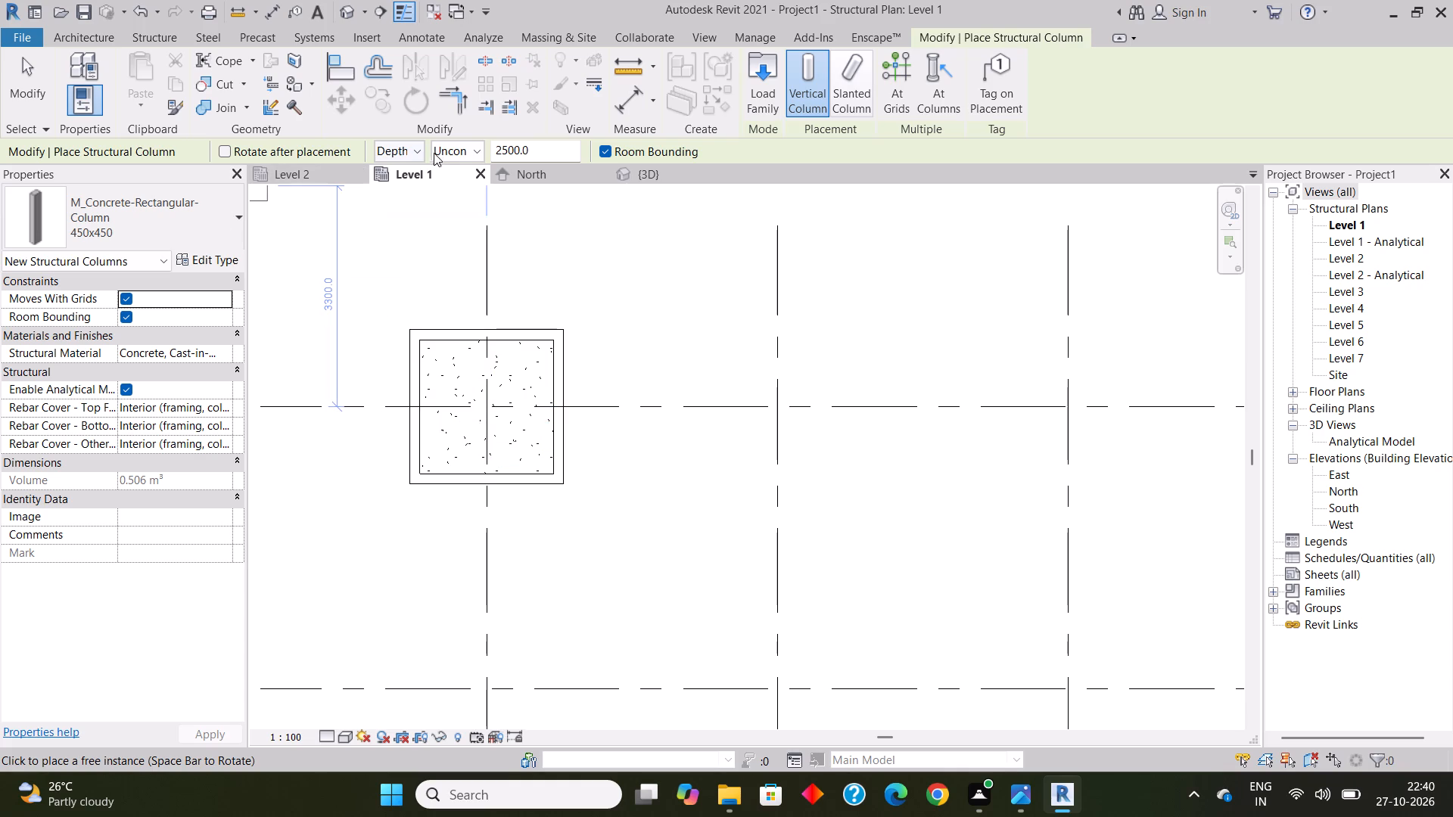
Place a 450x450 column at the intersection of grids A and 5 with an unconnected height of 10'.
{"action": "left_click", "coordinate": [410, 152]}
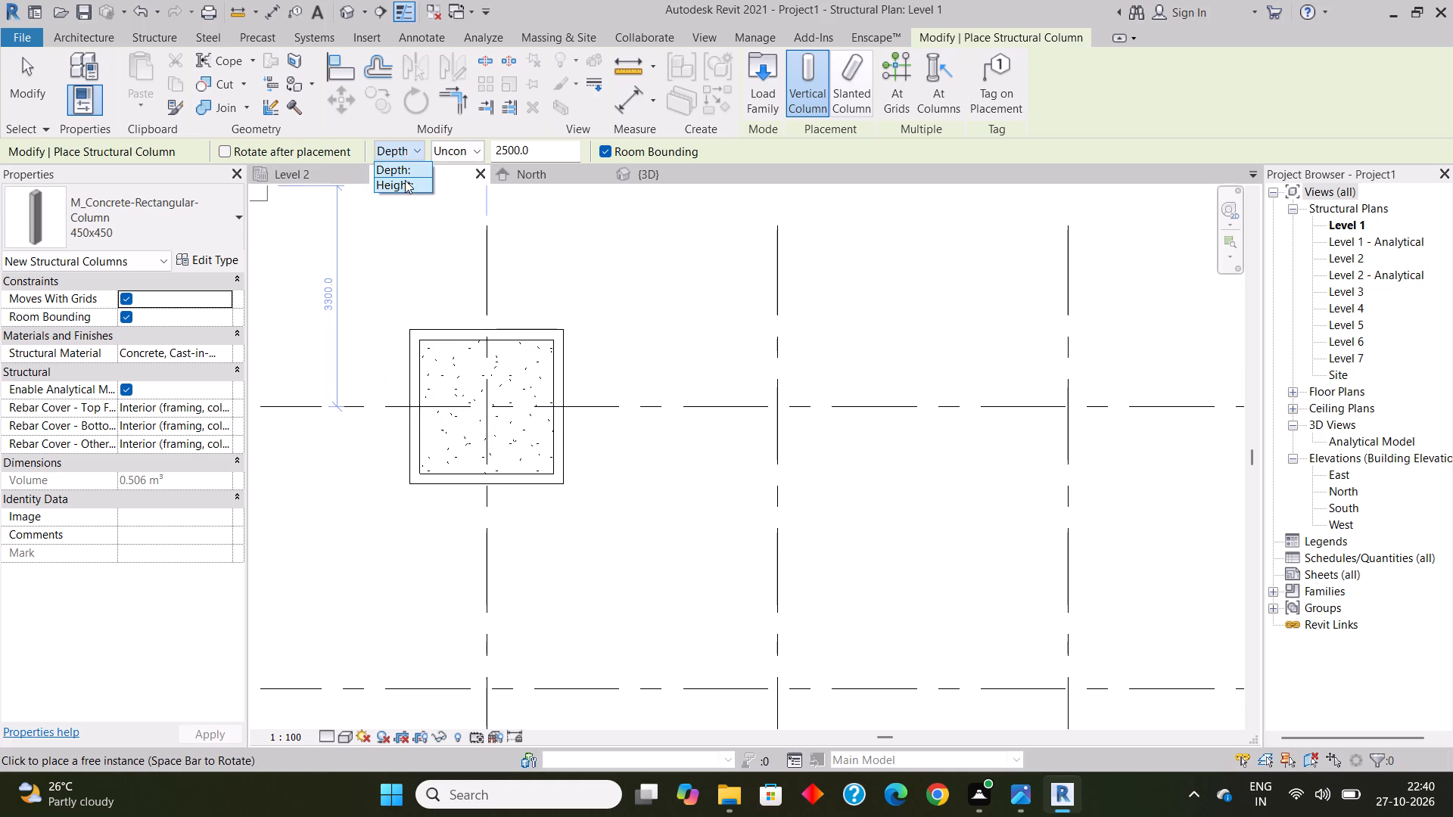
{"action": "left_click", "coordinate": [405, 185]}
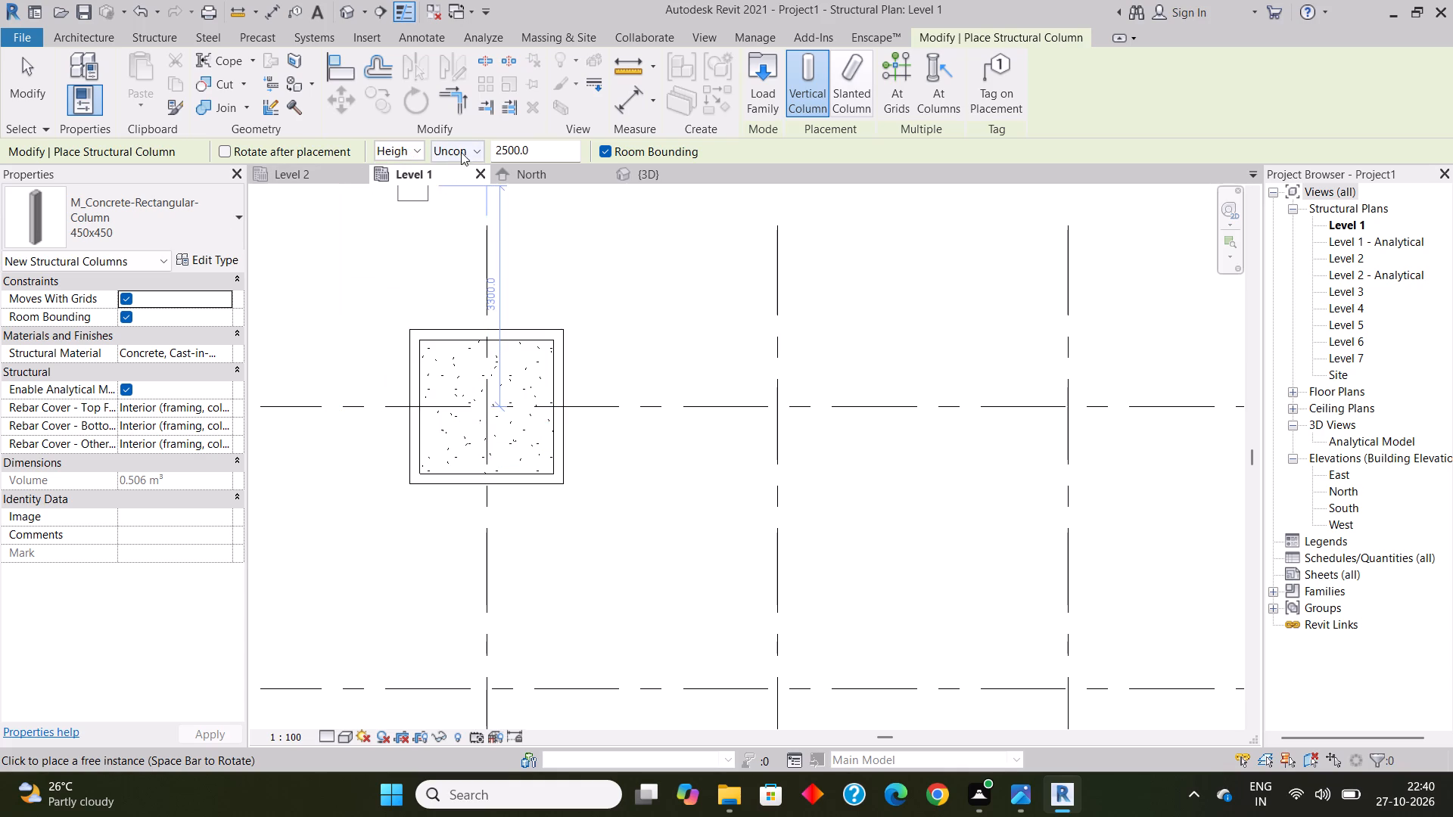
{"action": "left_click", "coordinate": [471, 151]}
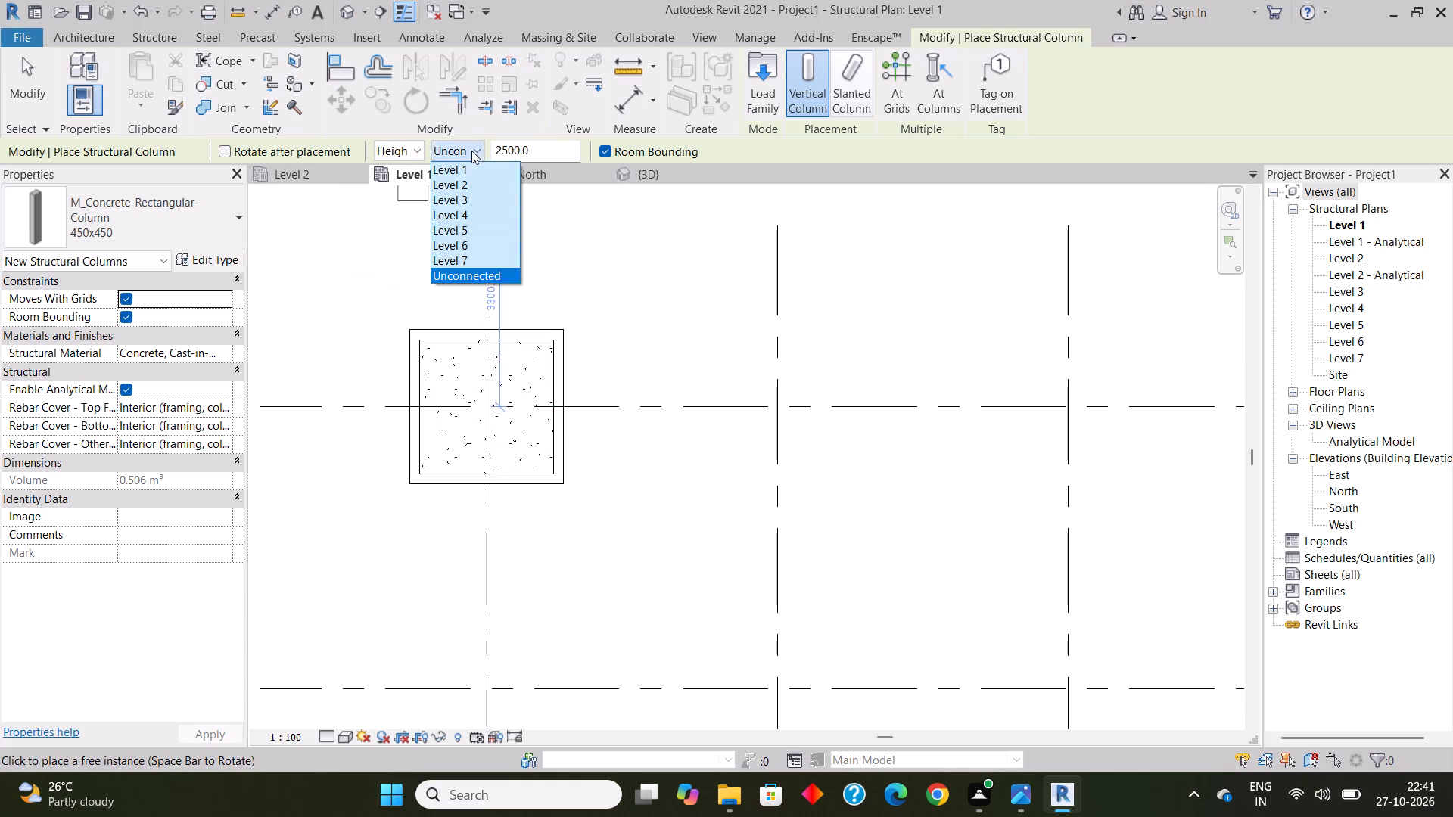
{"action": "left_click", "coordinate": [471, 151]}
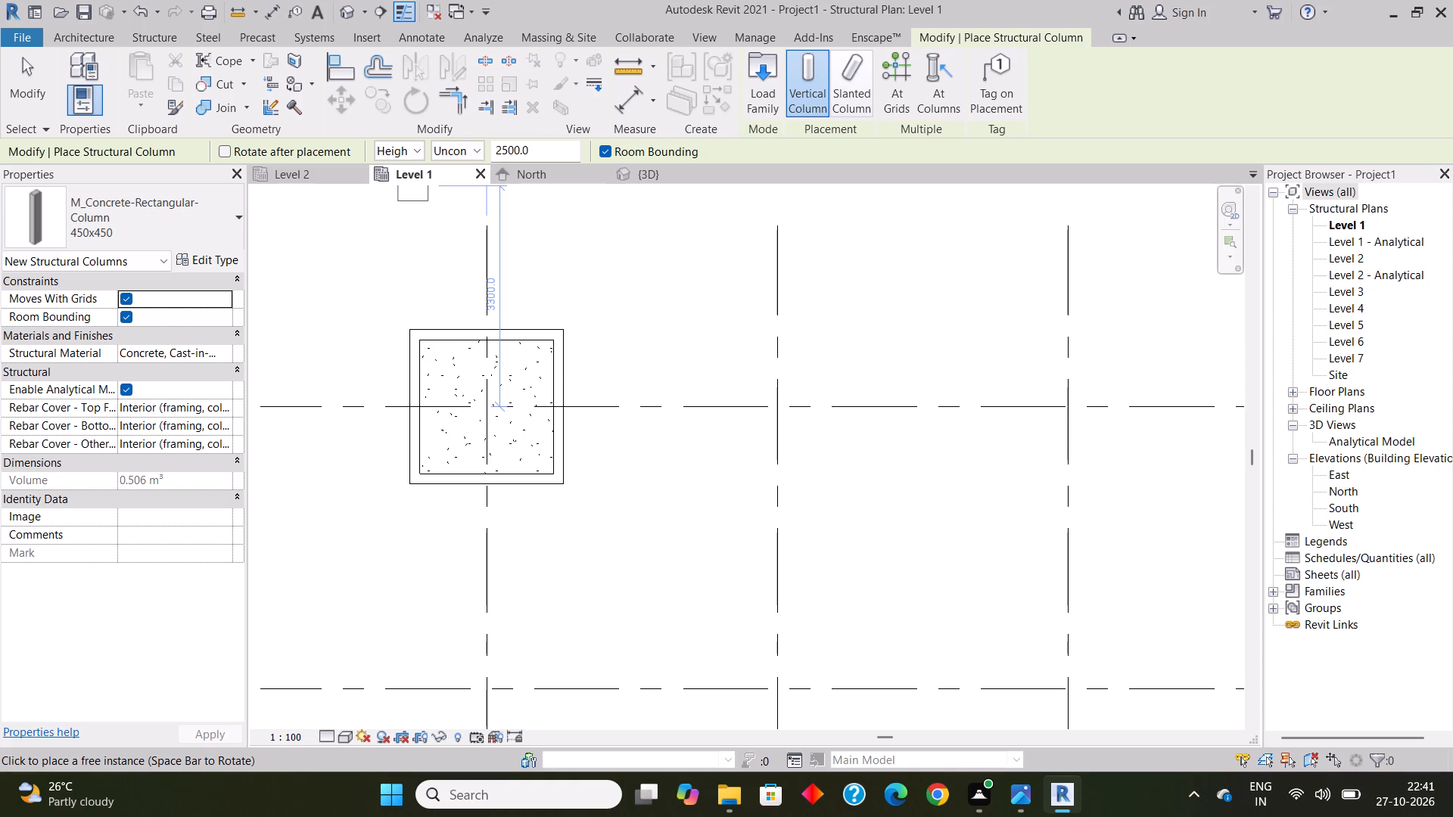
{"action": "left_click_drag", "start_coordinate": [539, 150], "coordinate": [443, 144]}
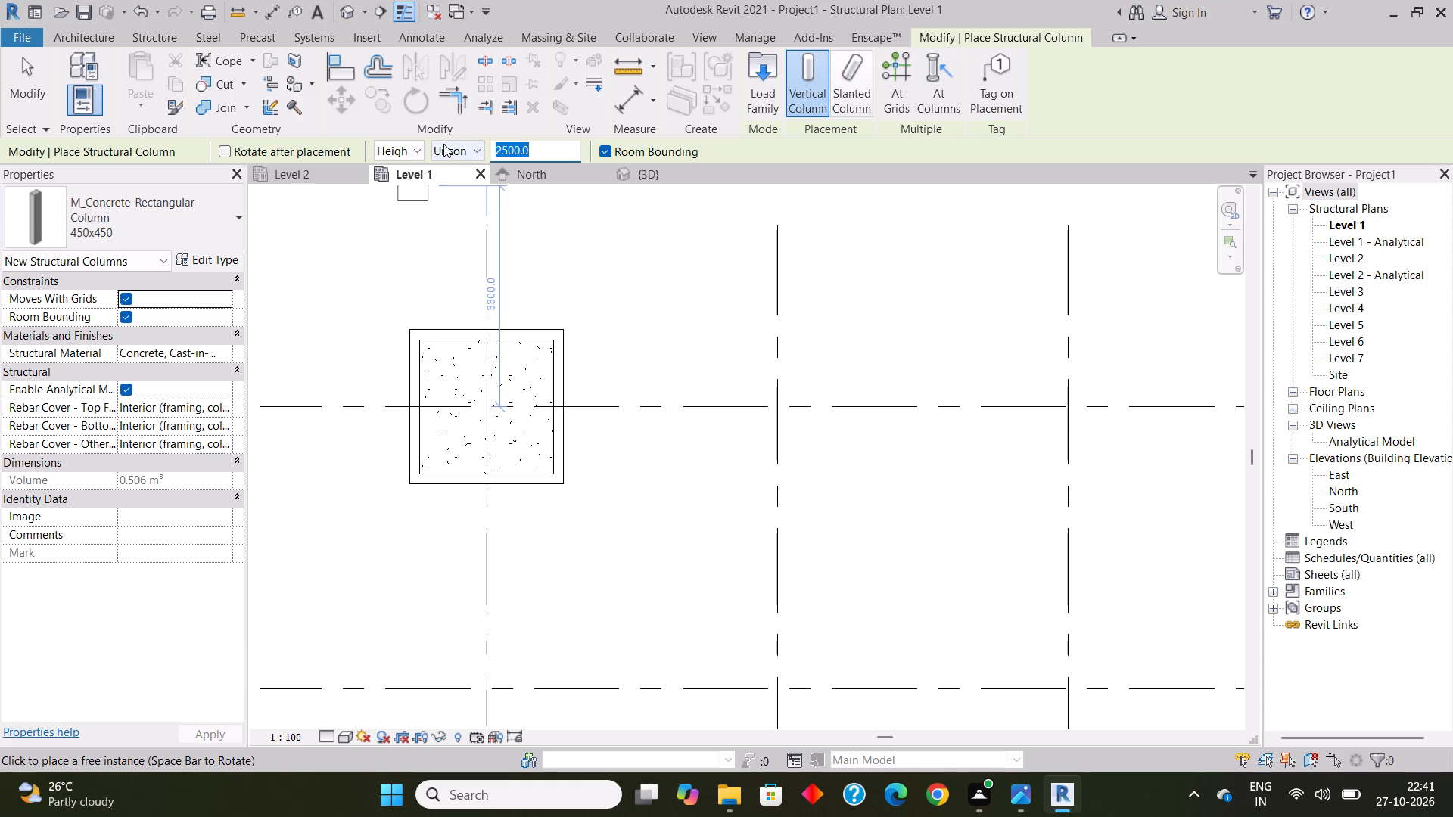
{"action": "type", "text": "10'"}
{"action": "key", "text": "Return"}
{"action": "left_click", "coordinate": [487, 405]}
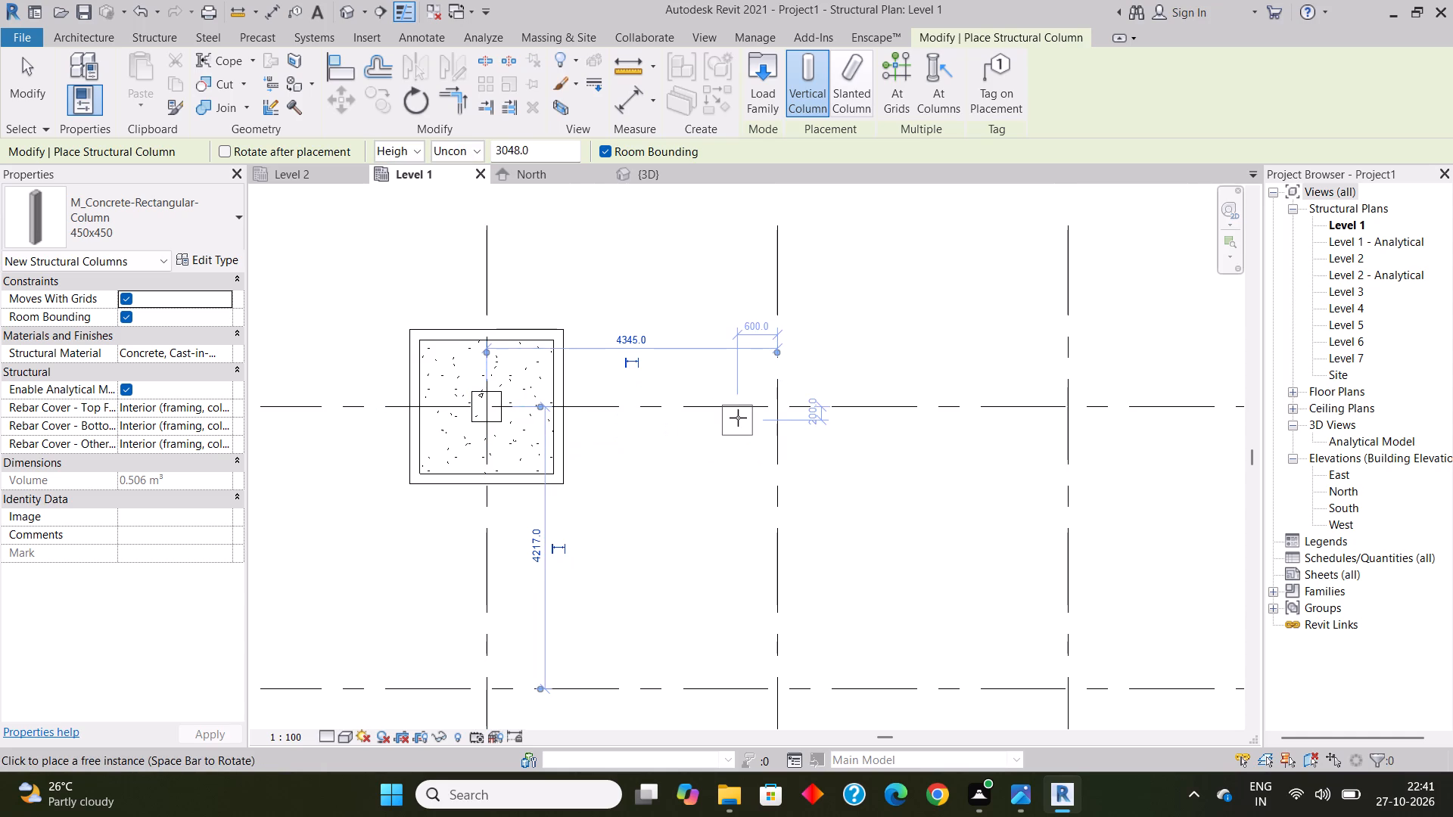
{"action": "key", "text": "Escape"}
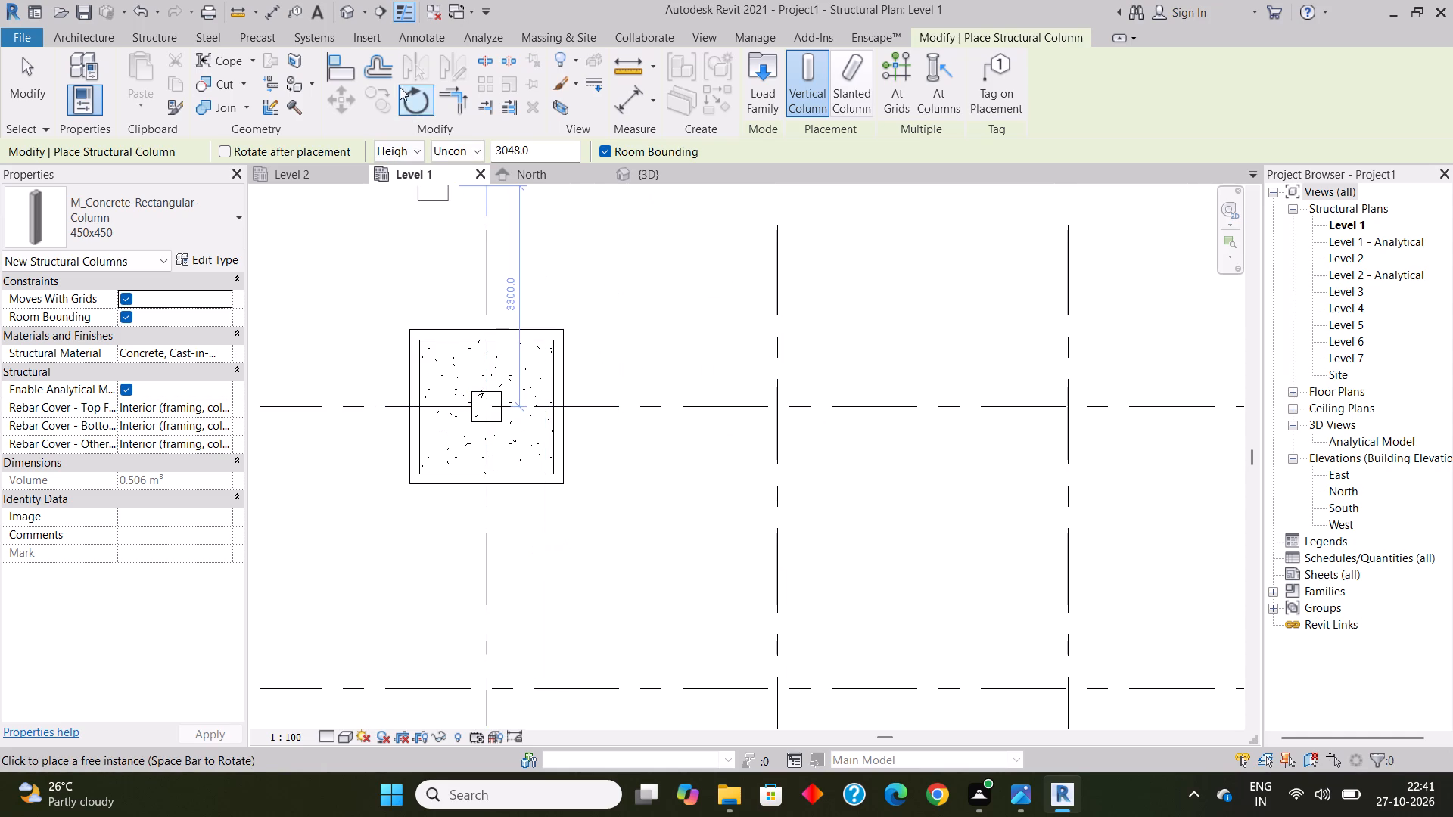
End column placement and examine the column and footing in the 3D view and the North elevation.
{"action": "left_click", "coordinate": [347, 8]}
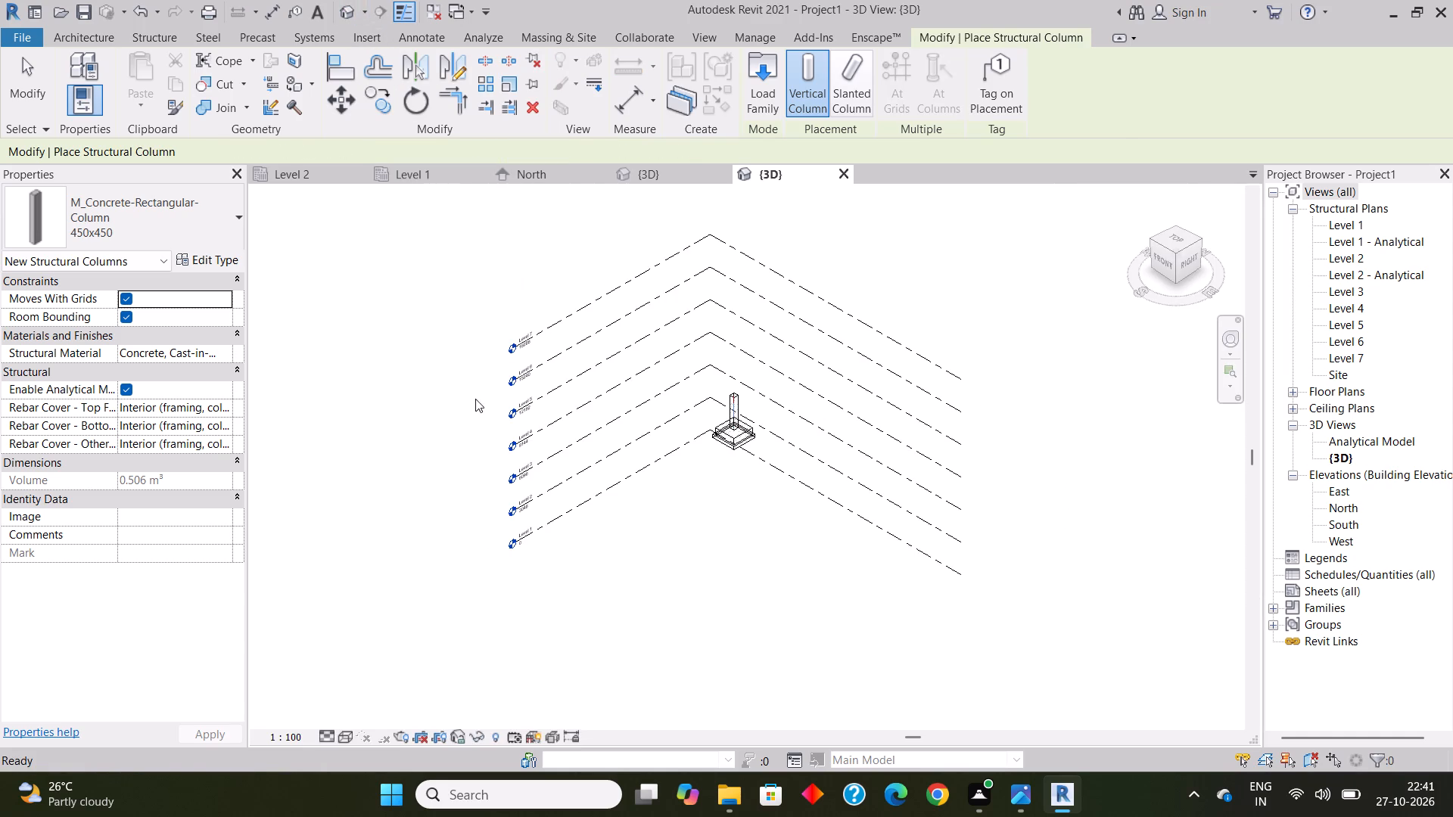
{"action": "scroll", "coordinate": [755, 430], "scroll_direction": "up", "scroll_amount": 5}
{"action": "key", "text": "Escape"}
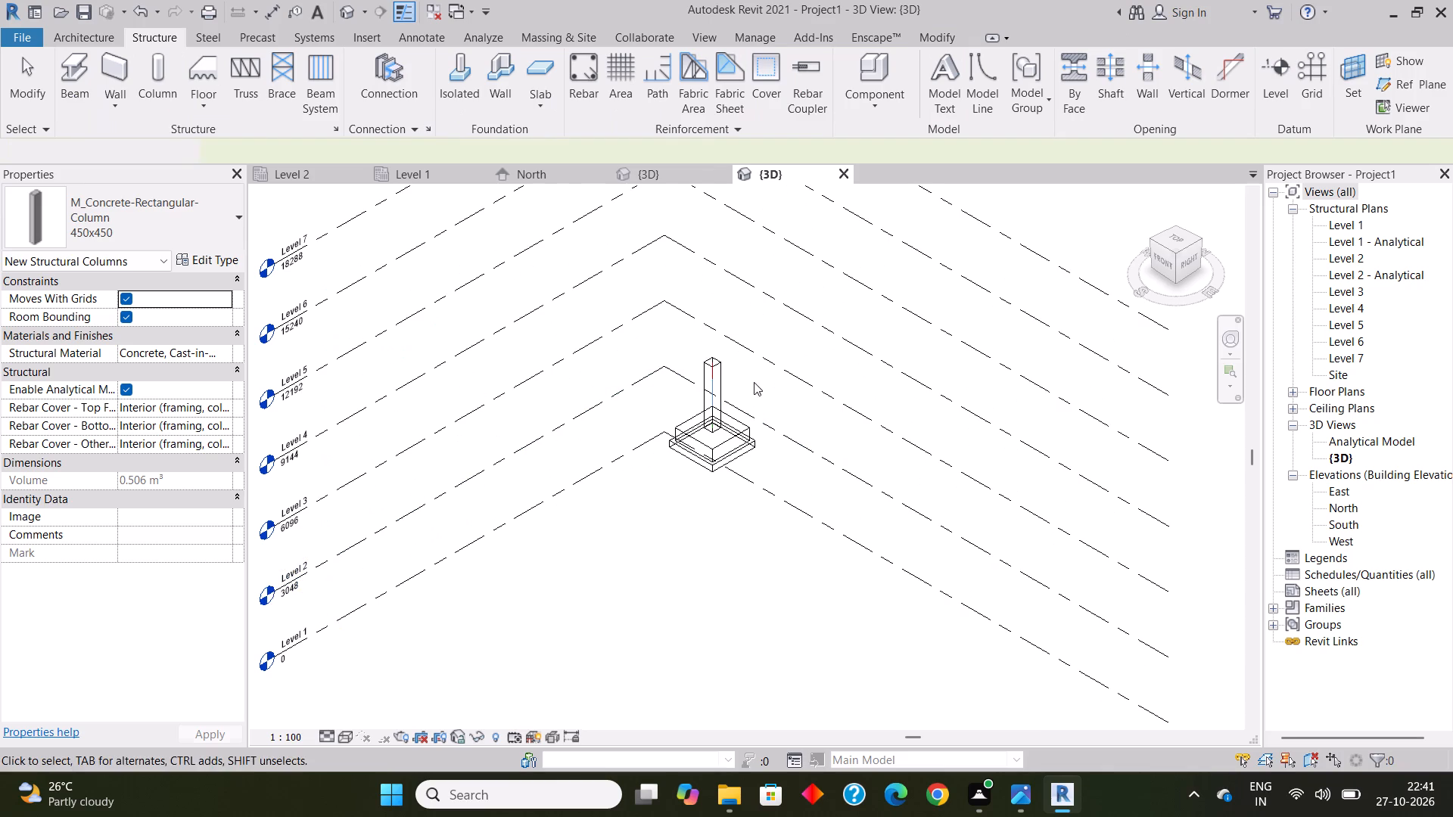
{"action": "double_click", "coordinate": [1343, 508]}
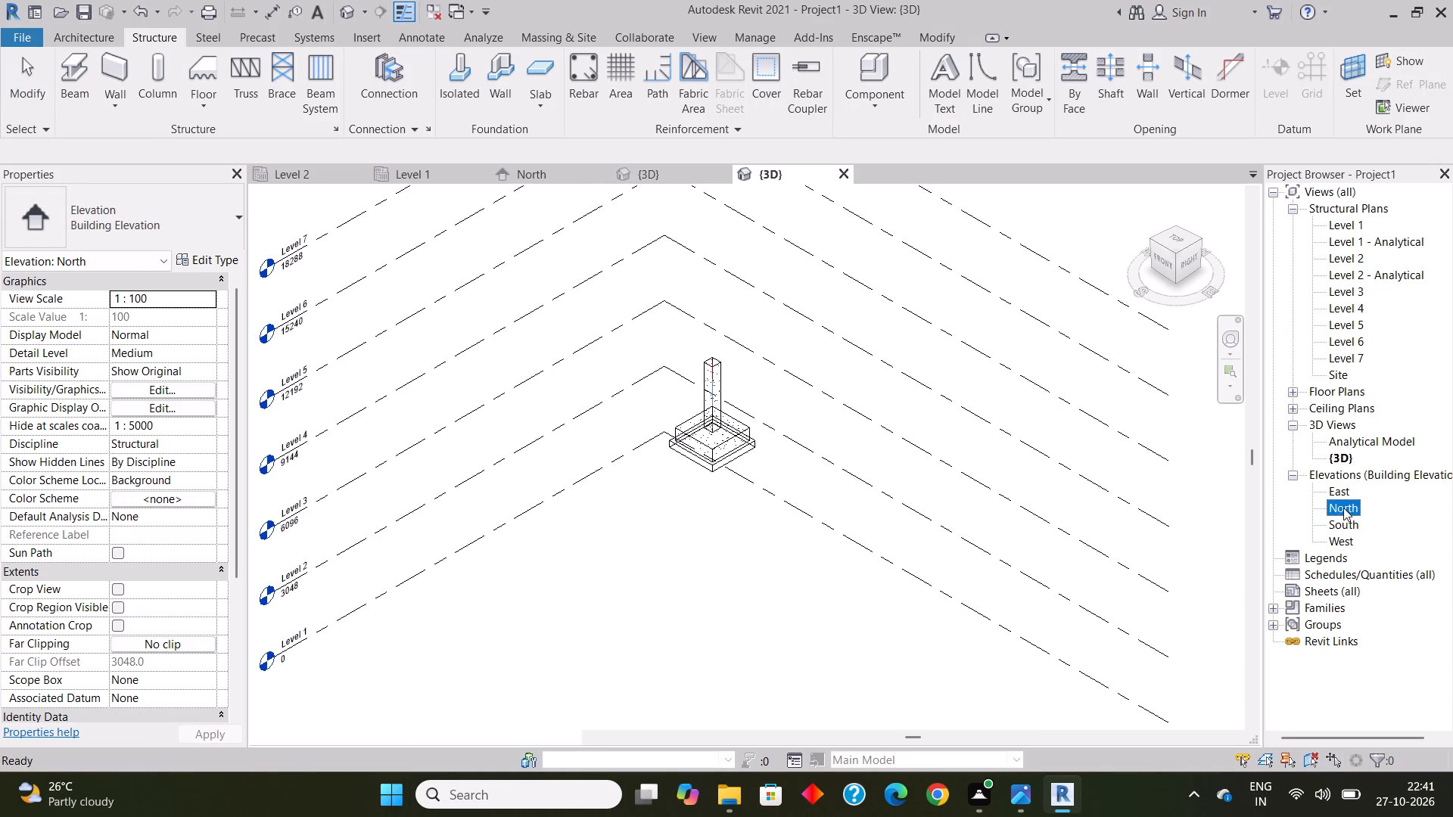
{"action": "scroll", "coordinate": [776, 602], "scroll_direction": "up", "scroll_amount": 5}
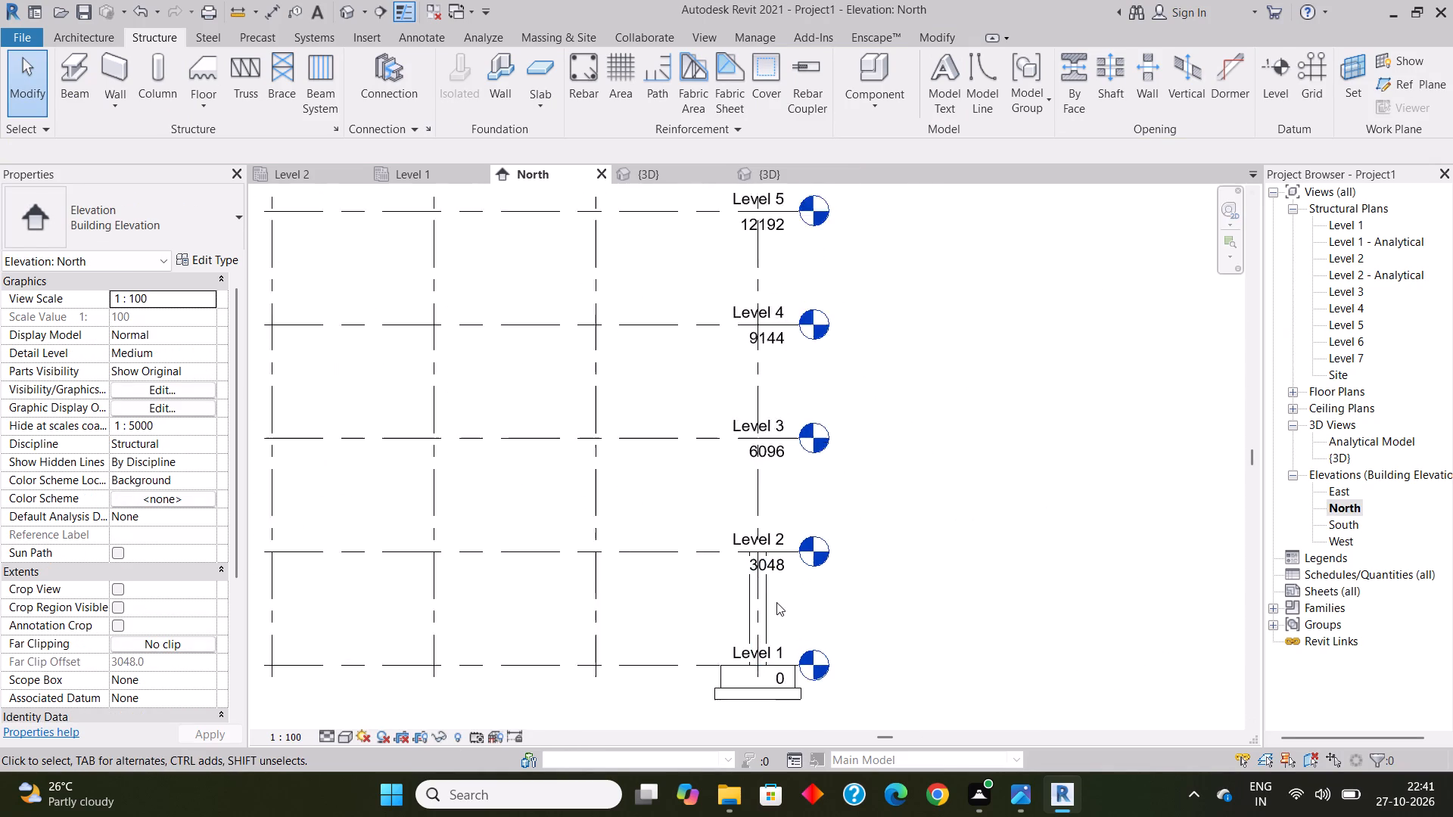
{"action": "scroll", "coordinate": [776, 602], "scroll_direction": "up", "scroll_amount": 4}
{"action": "middle_click_drag", "start_coordinate": [776, 602], "coordinate": [721, 416]}
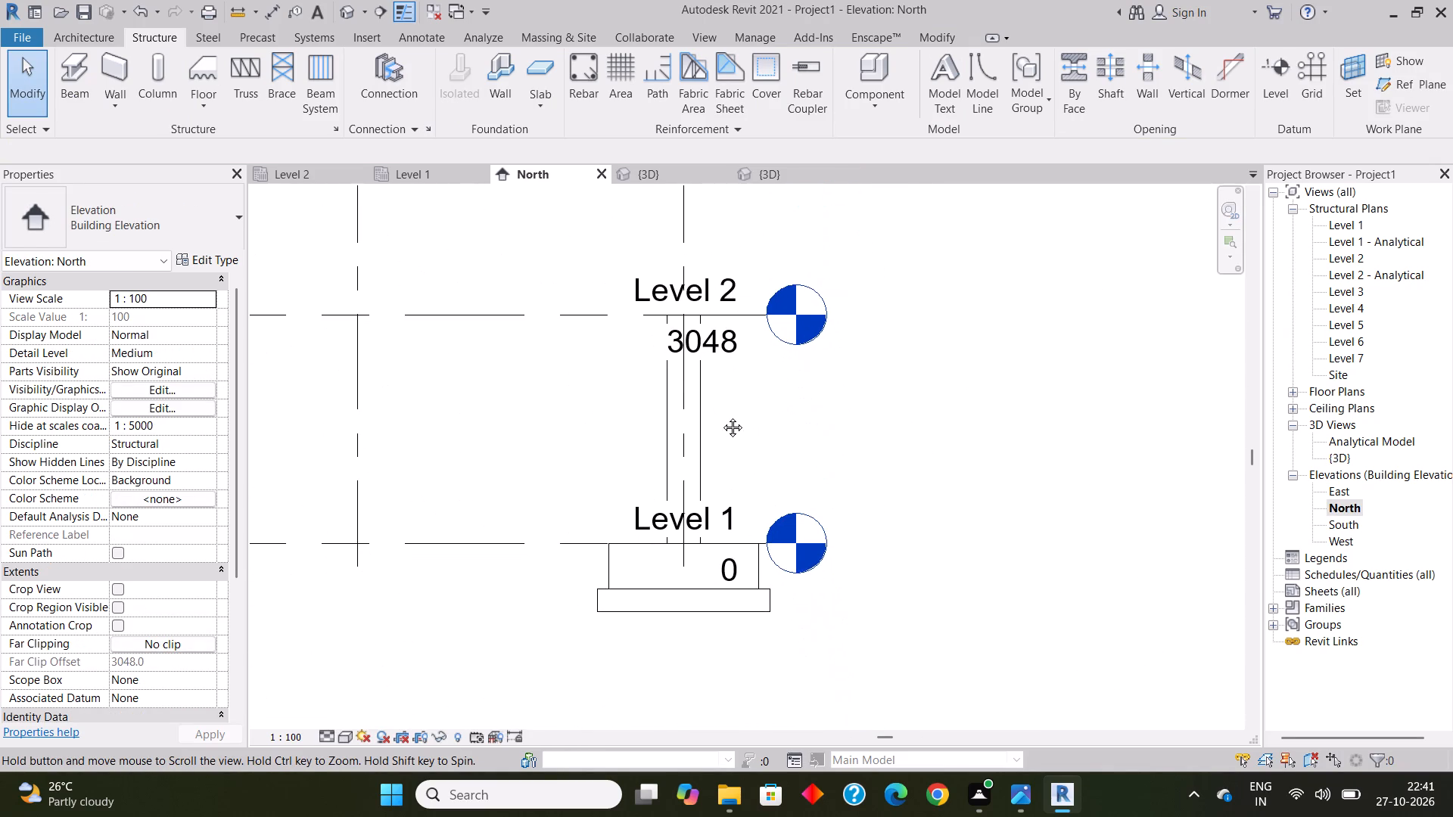
{"action": "middle_click_drag", "start_coordinate": [721, 416], "coordinate": [720, 418]}
{"action": "middle_click_drag", "start_coordinate": [720, 418], "coordinate": [731, 468]}
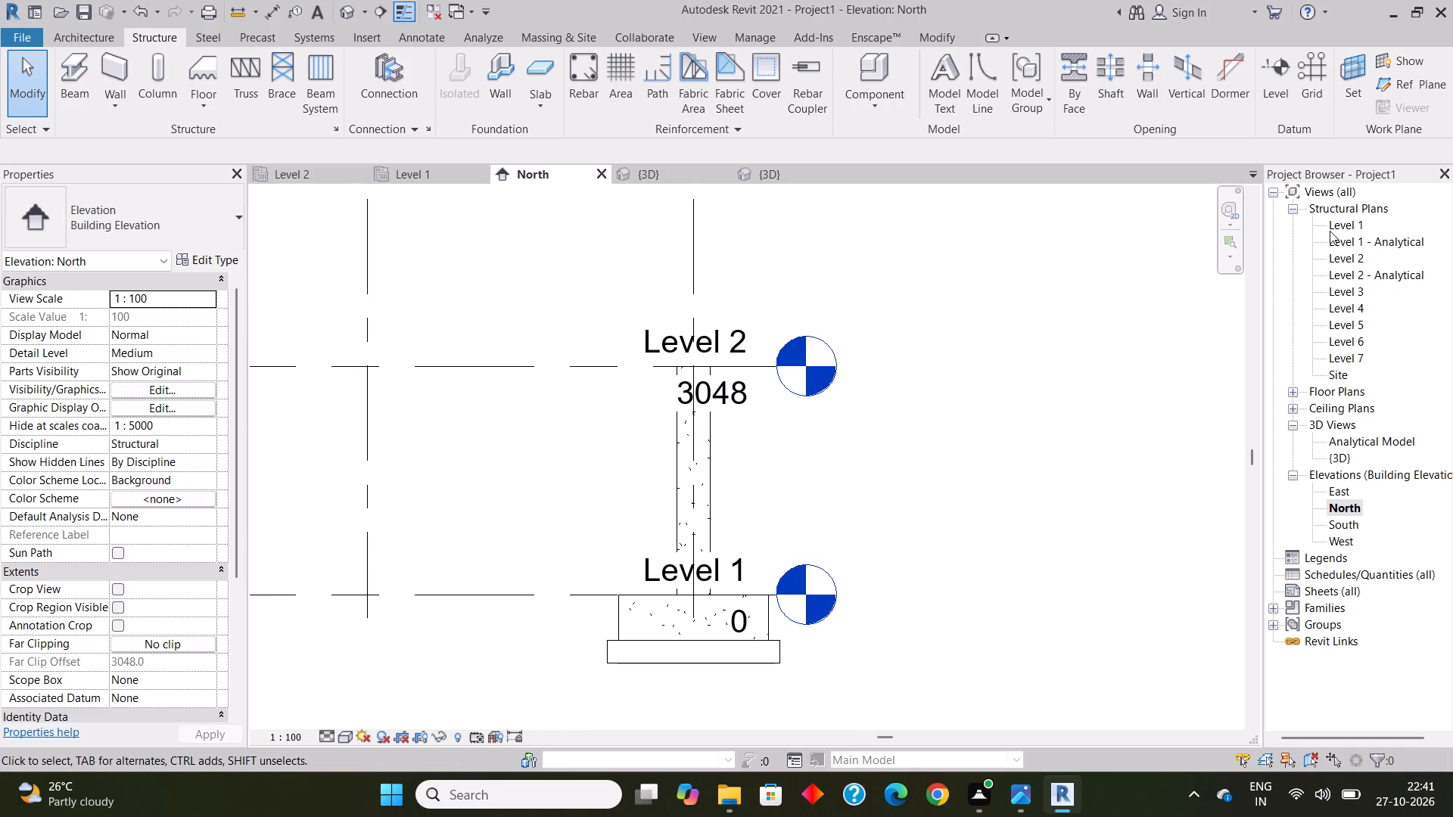
Return to the Level 1 structural plan at the column and footing on grids A and 5.
{"action": "double_click", "coordinate": [1350, 225]}
{"action": "scroll", "coordinate": [686, 408], "scroll_direction": "down", "scroll_amount": 2}
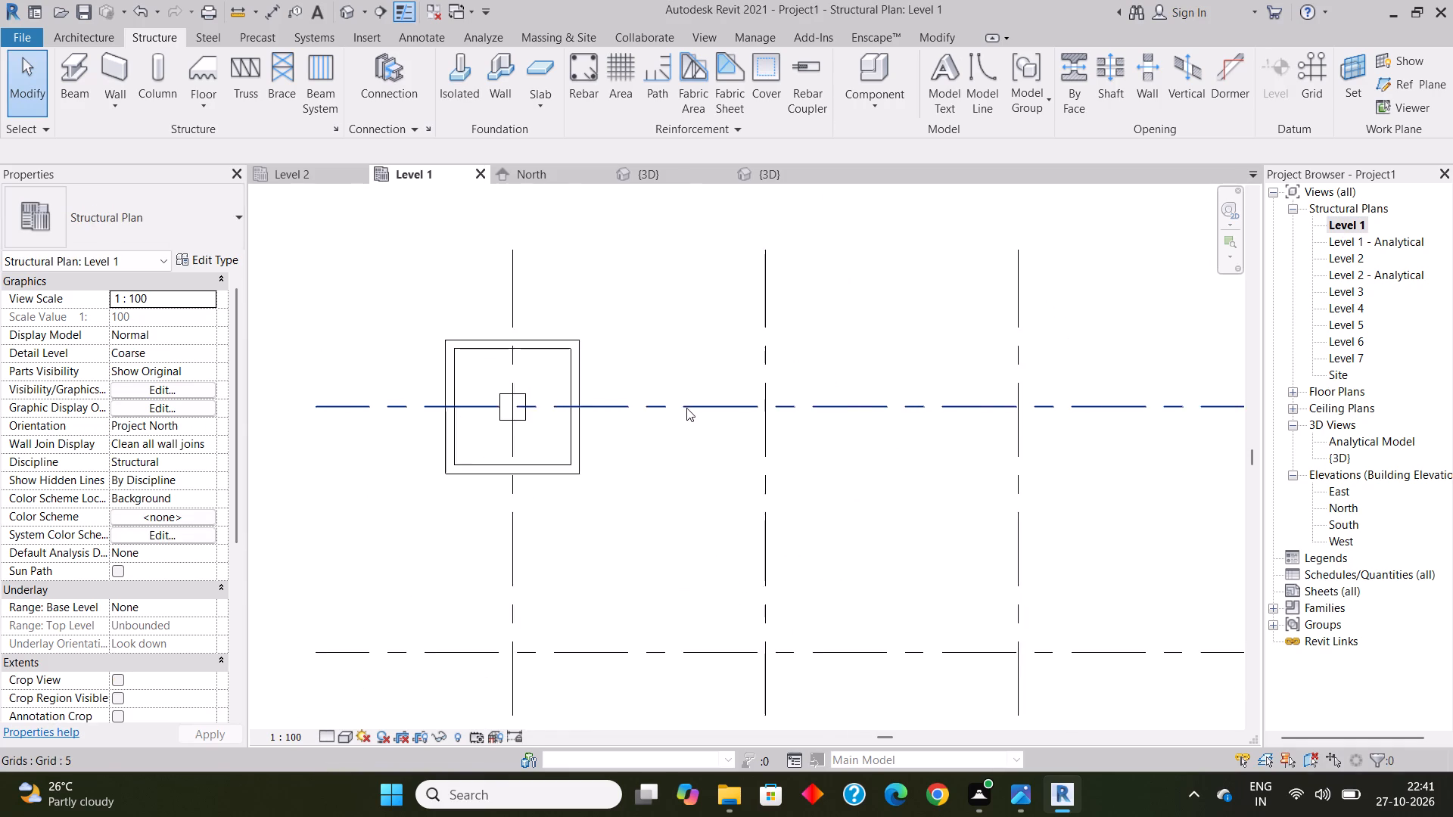
{"action": "scroll", "coordinate": [546, 377], "scroll_direction": "up", "scroll_amount": 6}
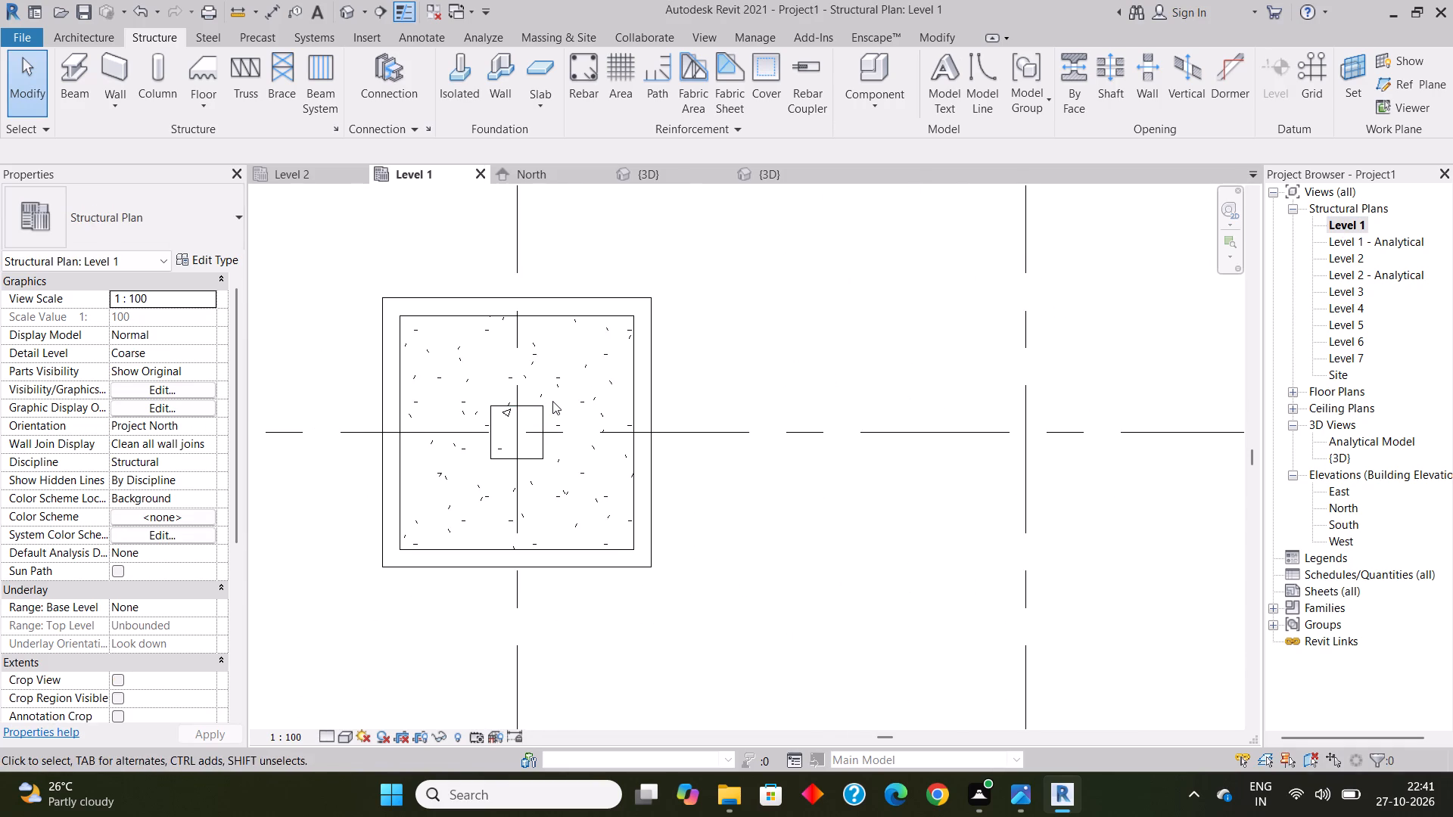
{"action": "middle_click", "coordinate": [552, 401]}
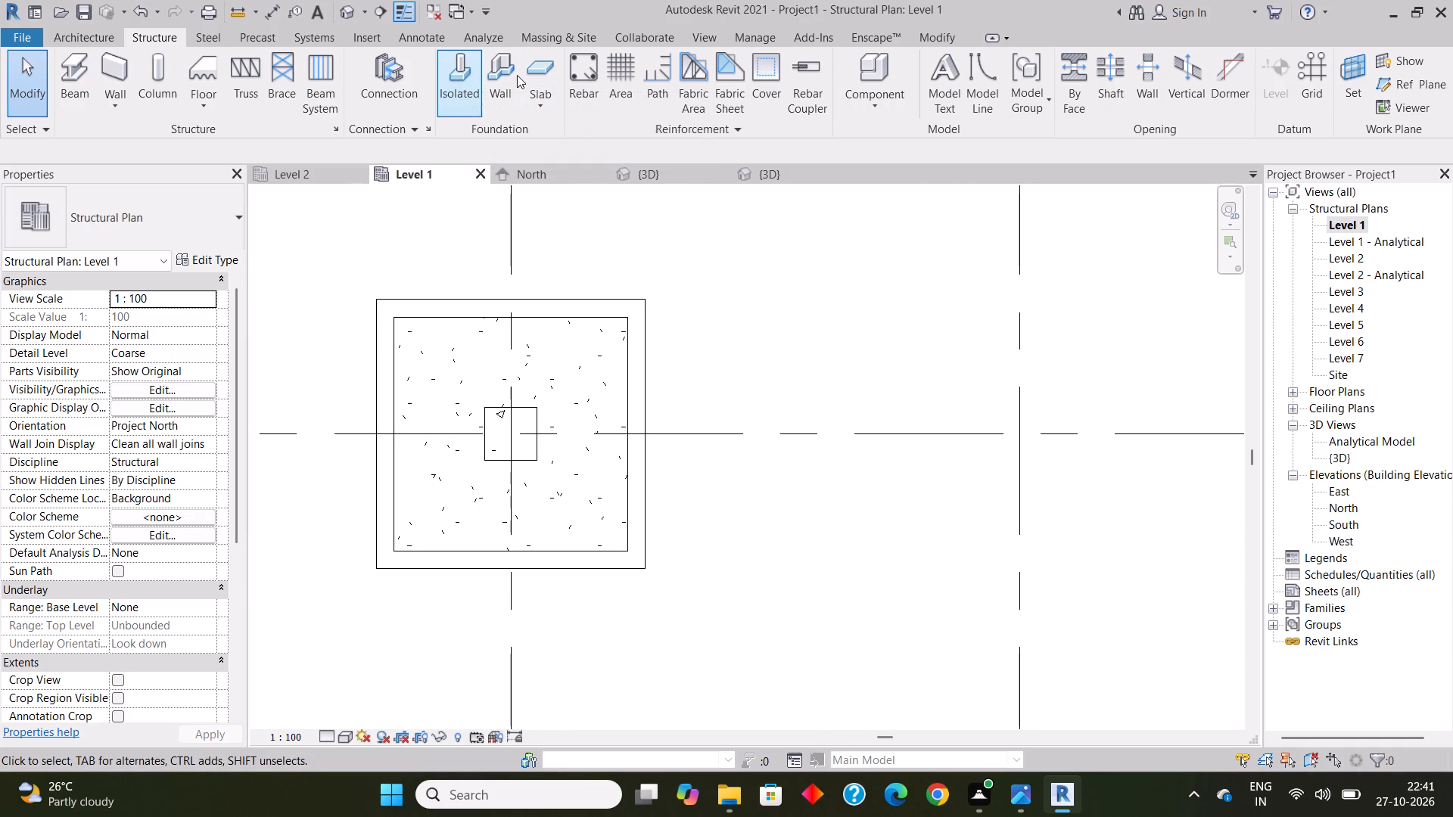
{"action": "left_click", "coordinate": [707, 35]}
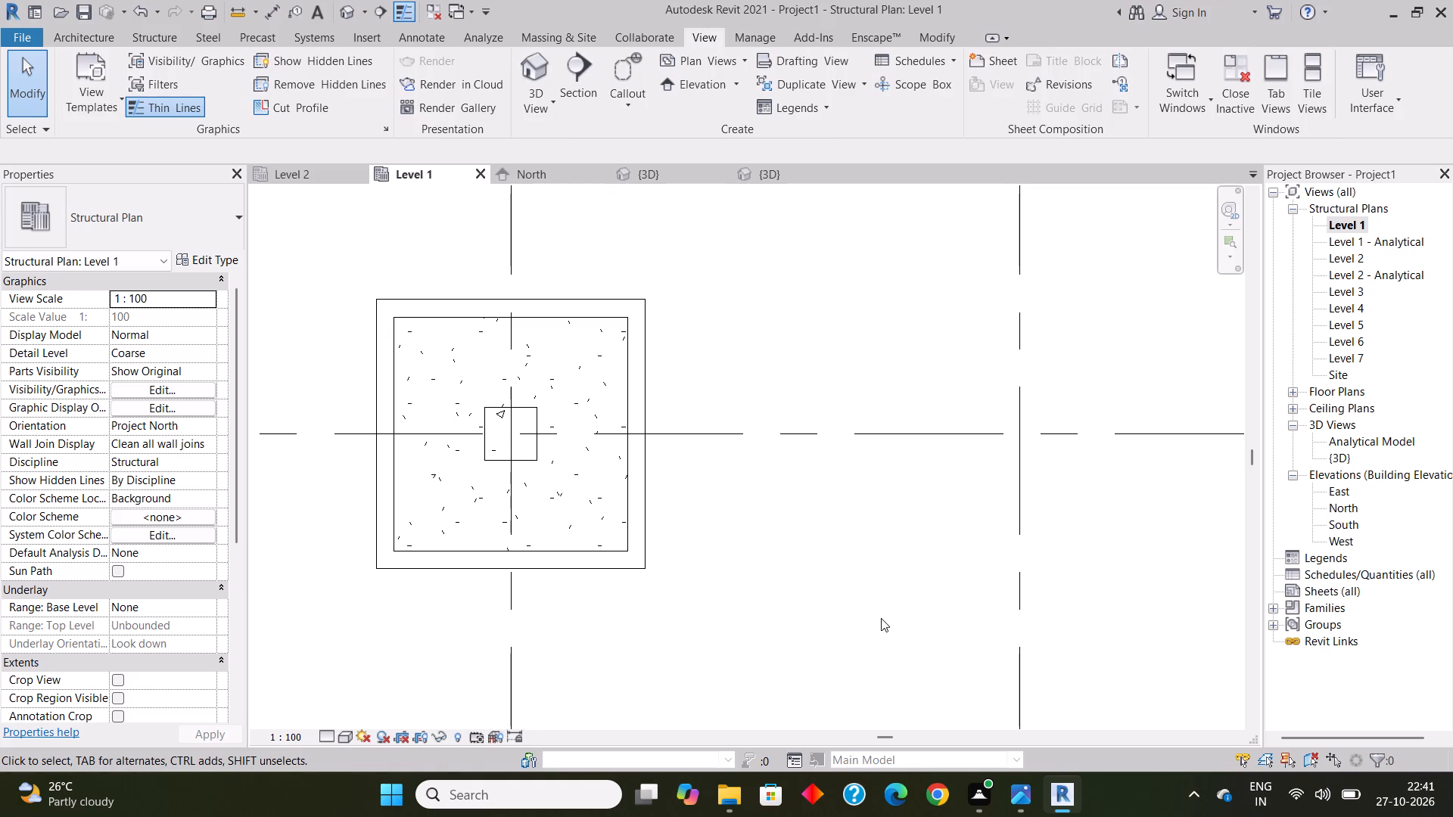
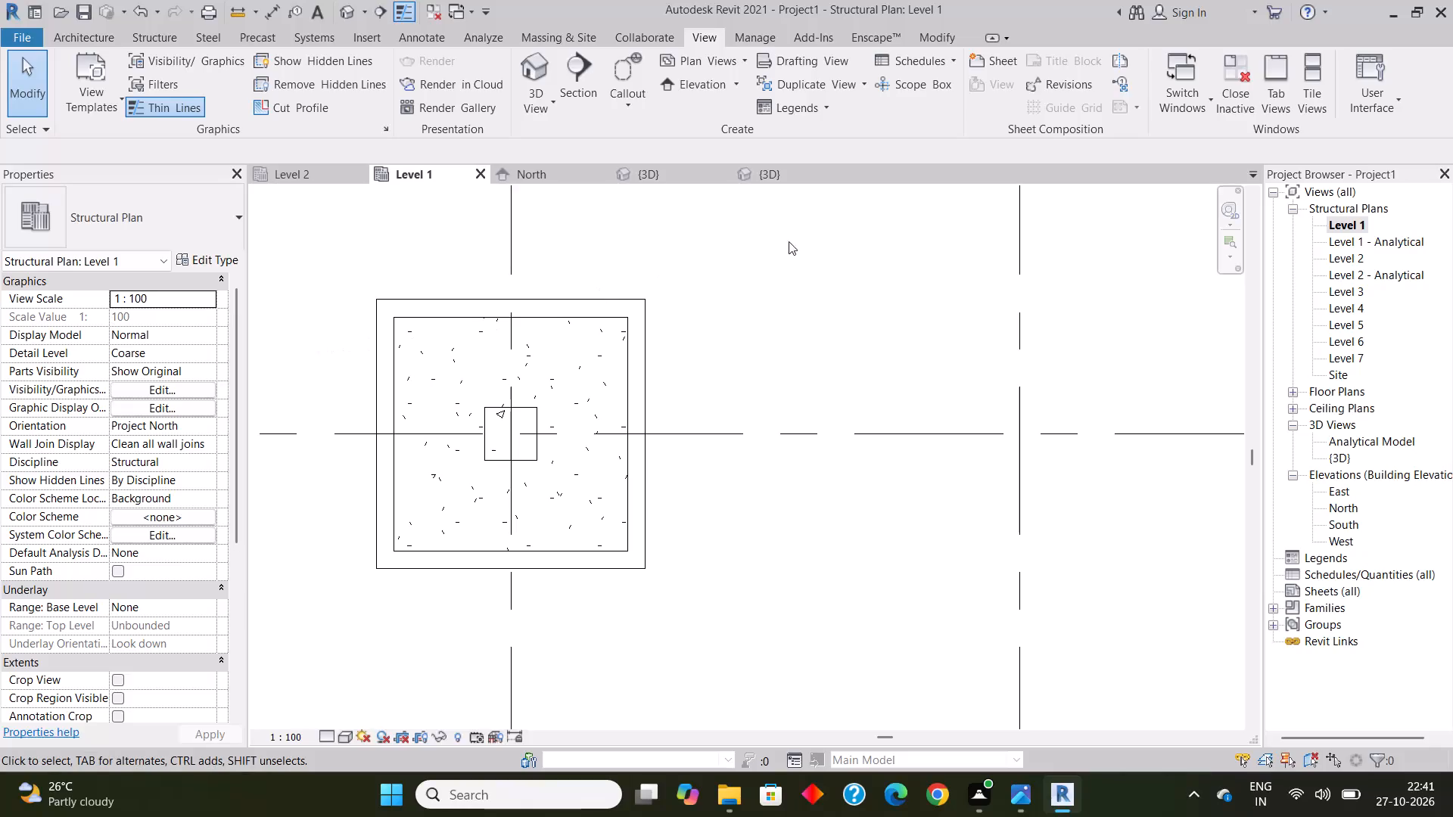
Draw a building section along grid 5 through the footing and column, ending just short of the next vertical grid.
{"action": "left_click", "coordinate": [586, 83]}
{"action": "scroll", "coordinate": [549, 474], "scroll_direction": "down", "scroll_amount": 3}
{"action": "middle_click_drag", "start_coordinate": [550, 474], "coordinate": [621, 471]}
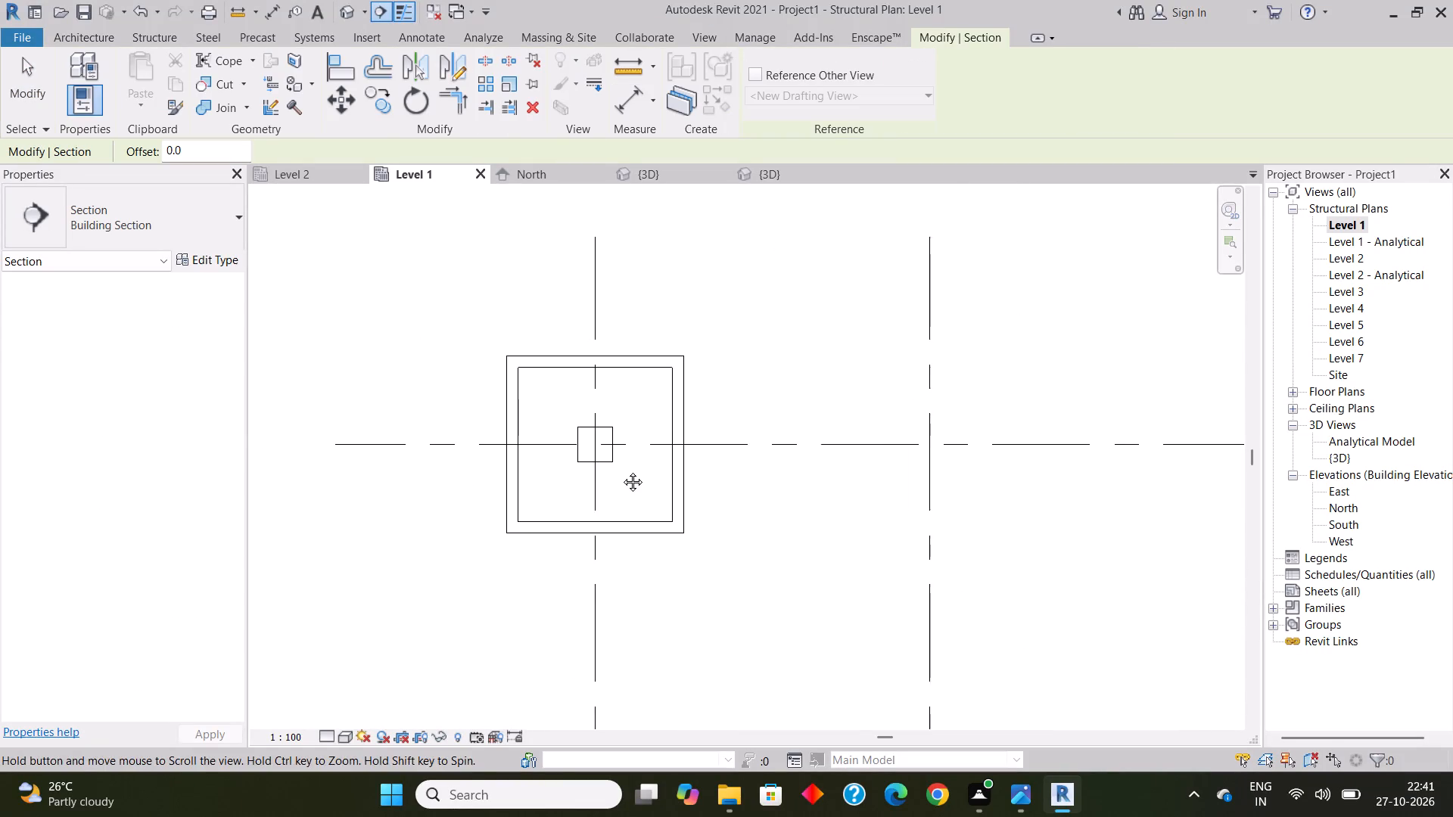
{"action": "middle_click_drag", "start_coordinate": [621, 471], "coordinate": [618, 468]}
{"action": "left_click", "coordinate": [428, 446]}
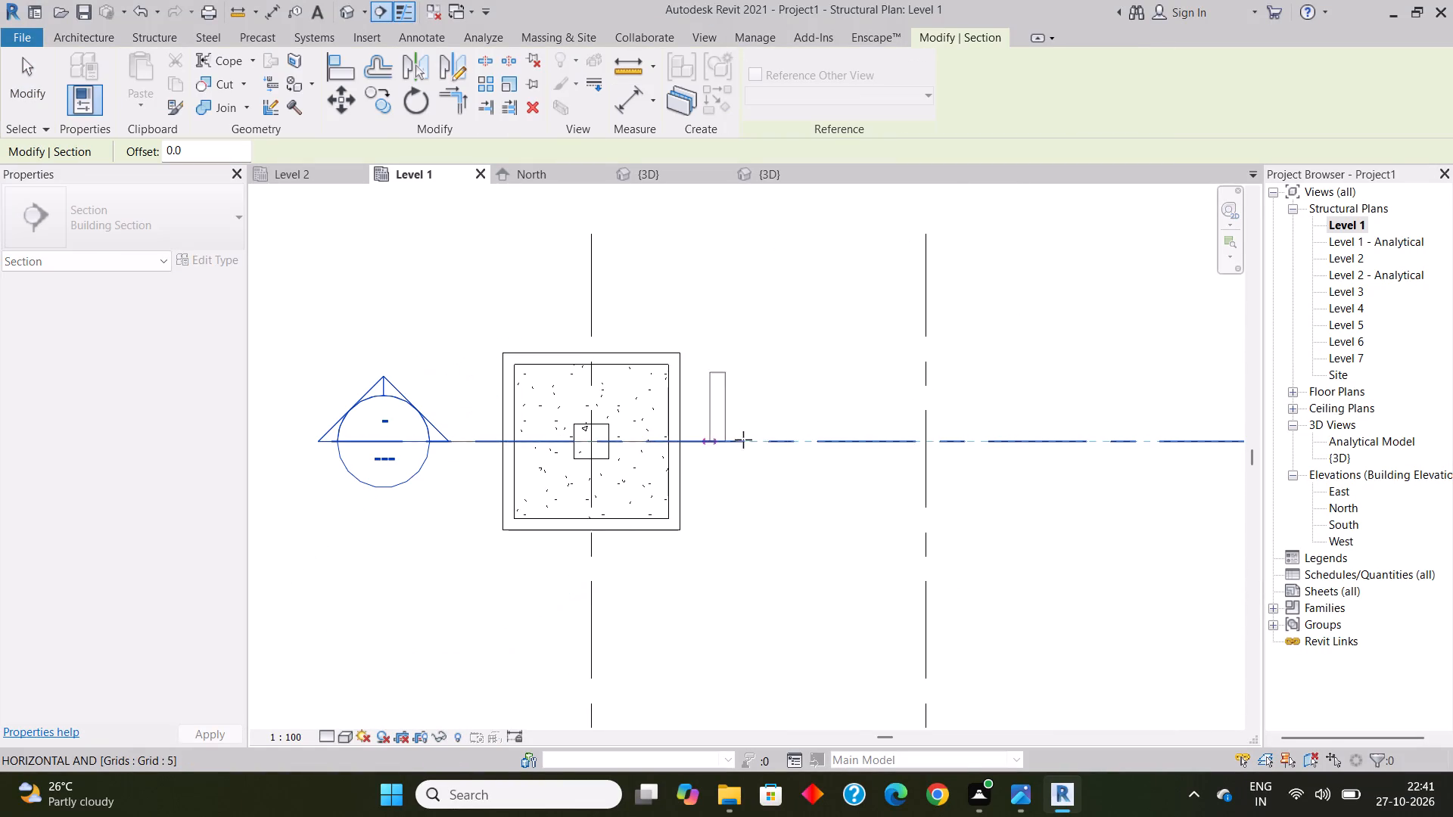
{"action": "left_click", "coordinate": [881, 440]}
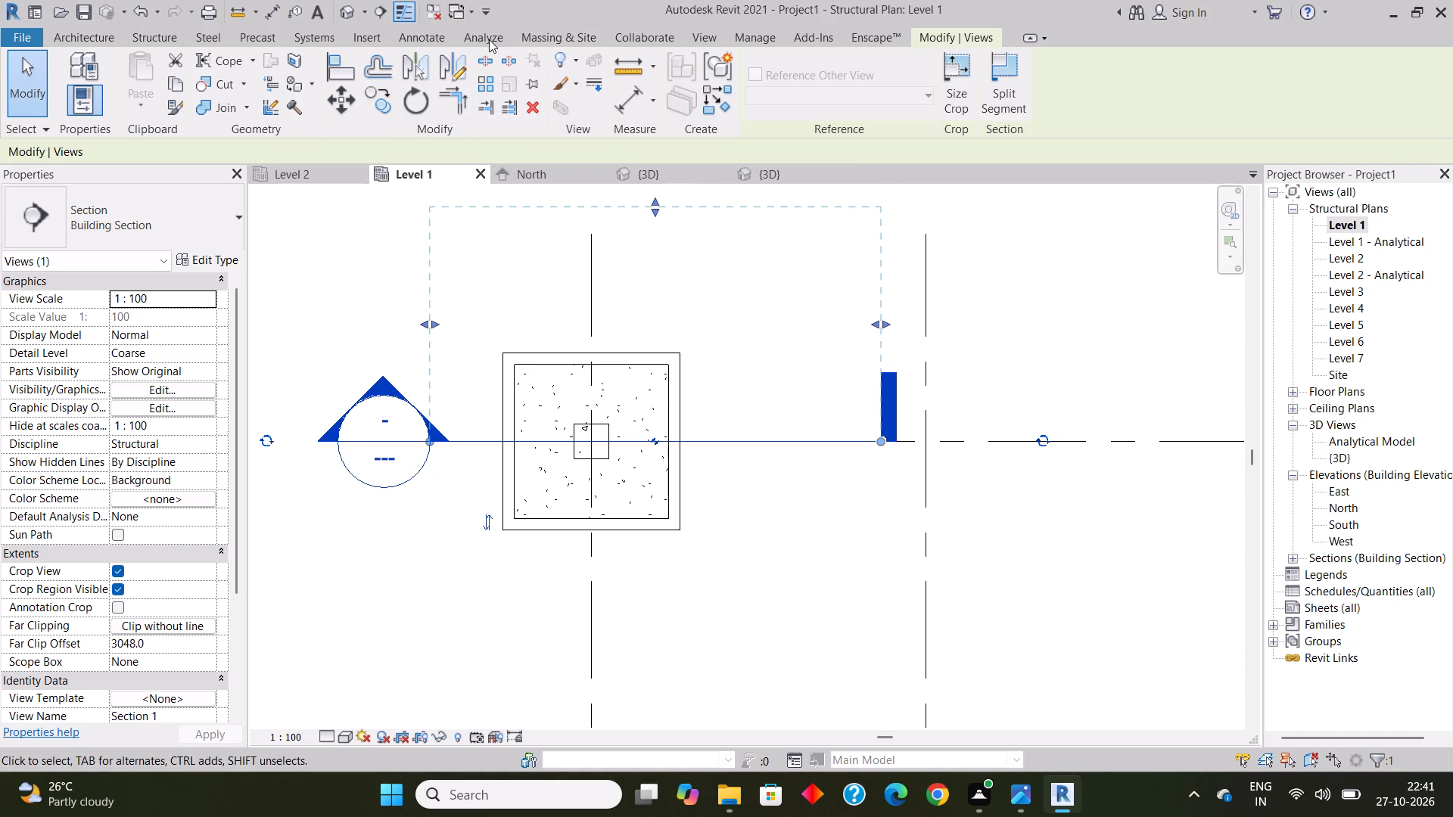
Draw a second building section along grid A through the footing, from the grid's upper end down to the next horizontal grid.
{"action": "left_click", "coordinate": [692, 38]}
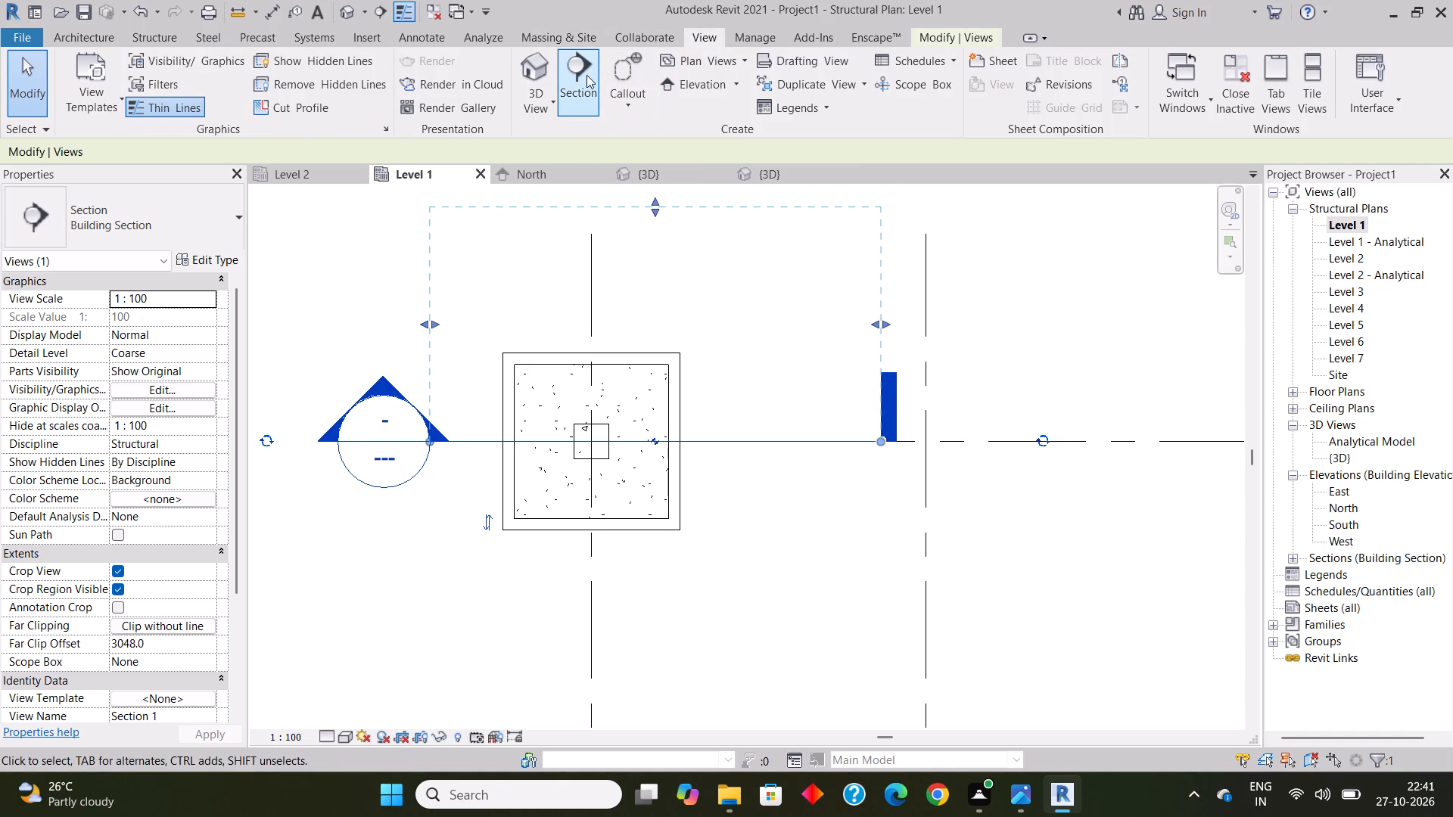
{"action": "left_click", "coordinate": [583, 70]}
{"action": "scroll", "coordinate": [587, 290], "scroll_direction": "down", "scroll_amount": 3}
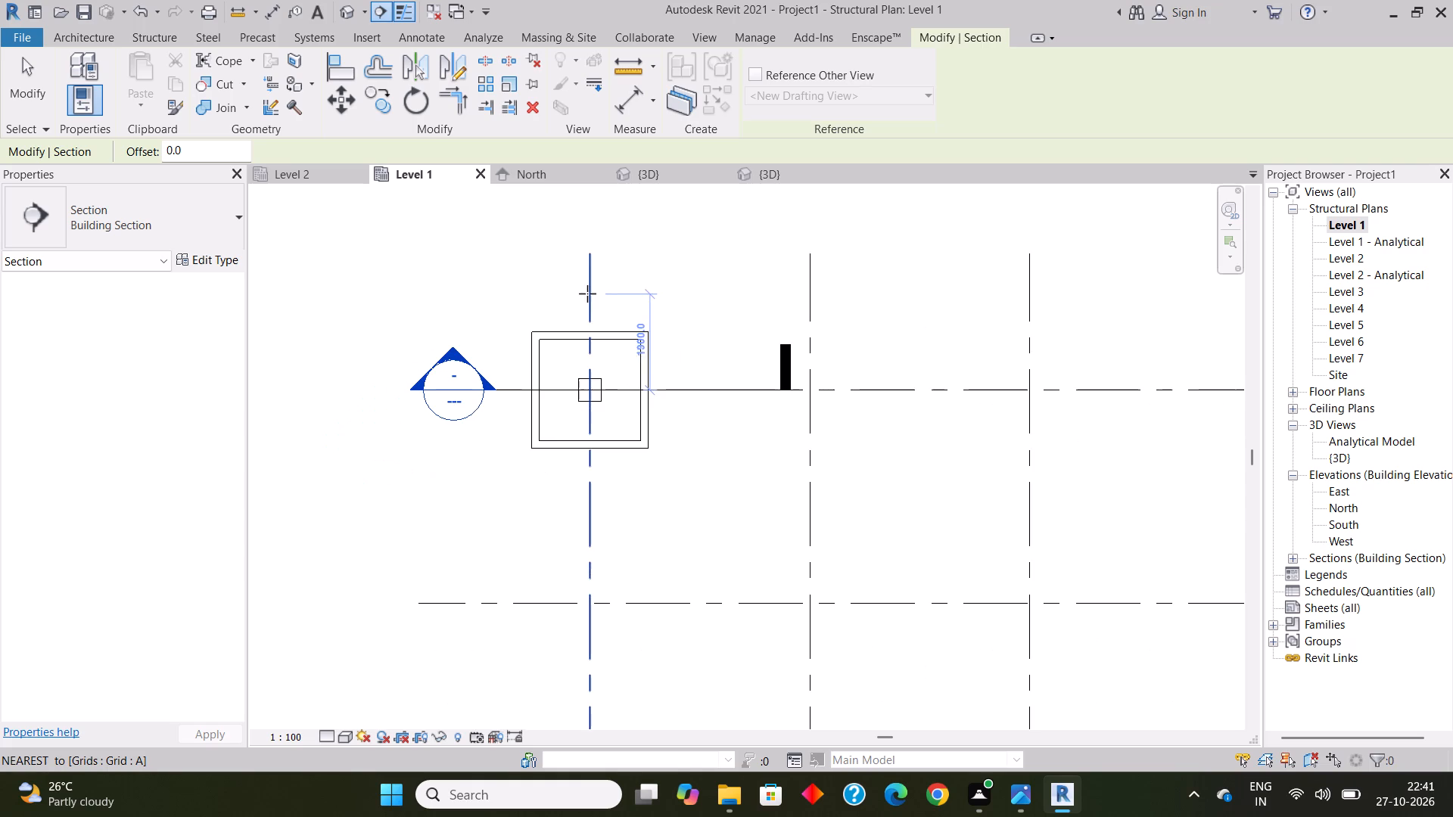
{"action": "left_click", "coordinate": [586, 260]}
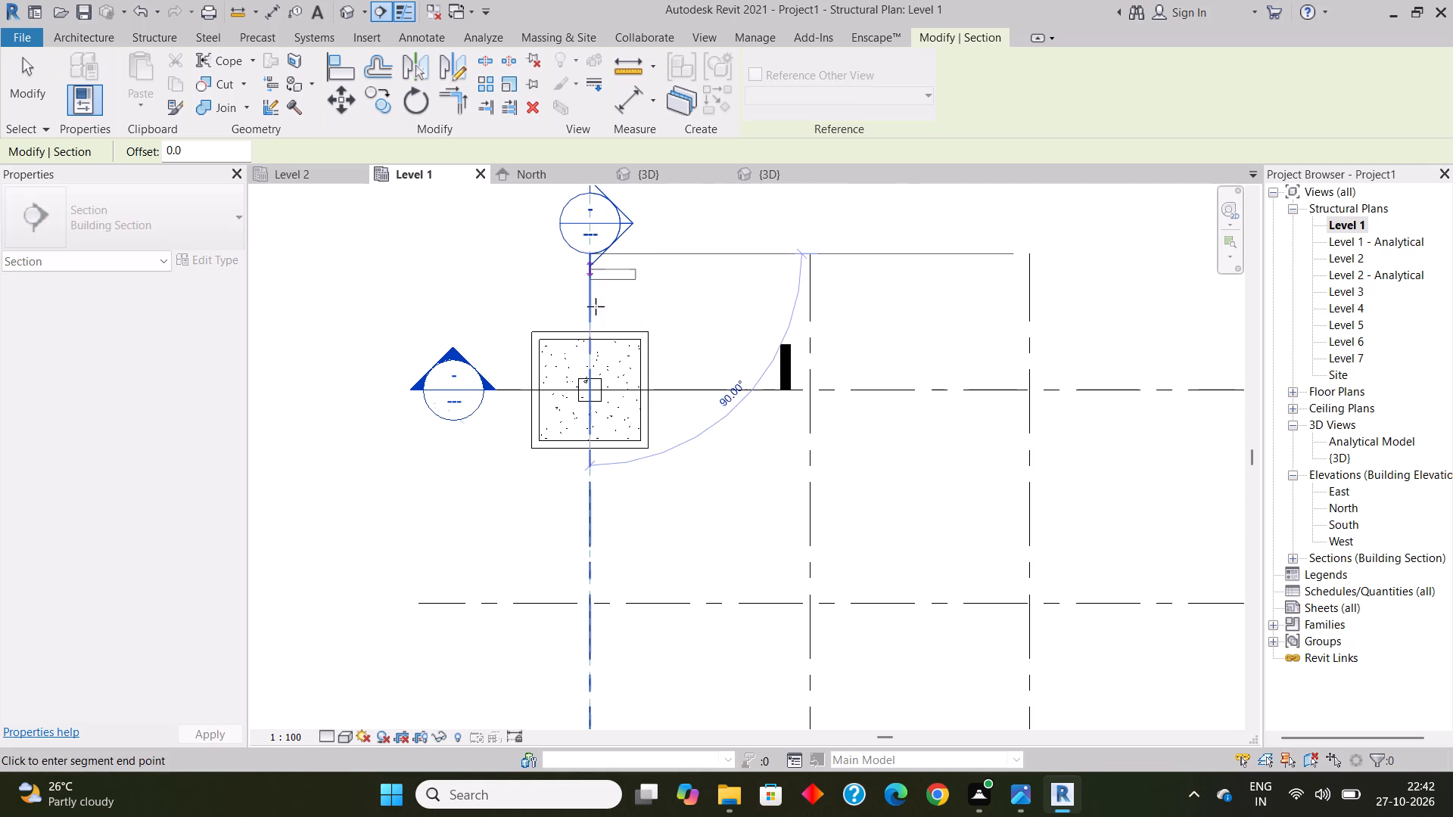
{"action": "left_click", "coordinate": [586, 601]}
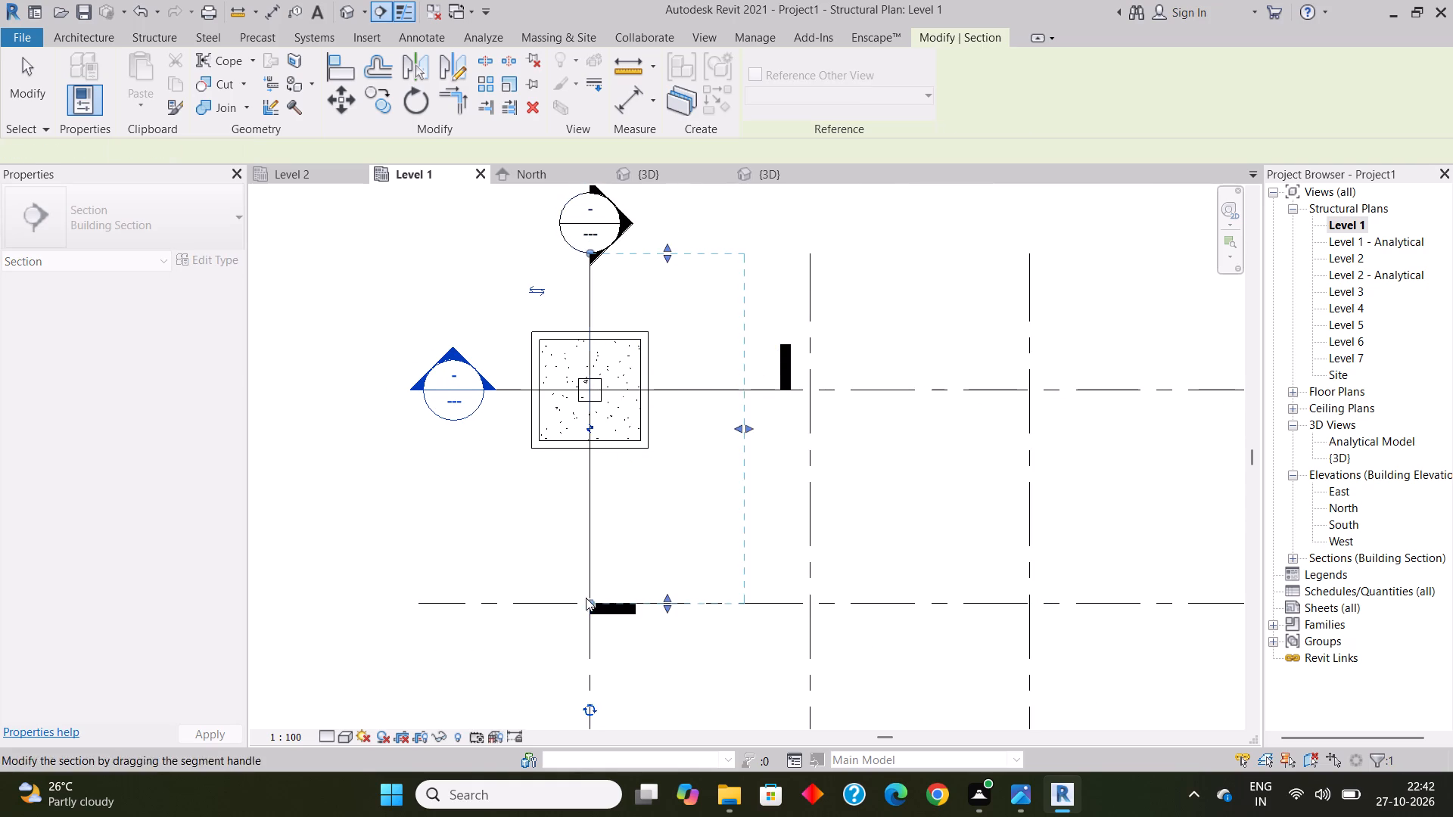
{"action": "key", "text": "Escape"}
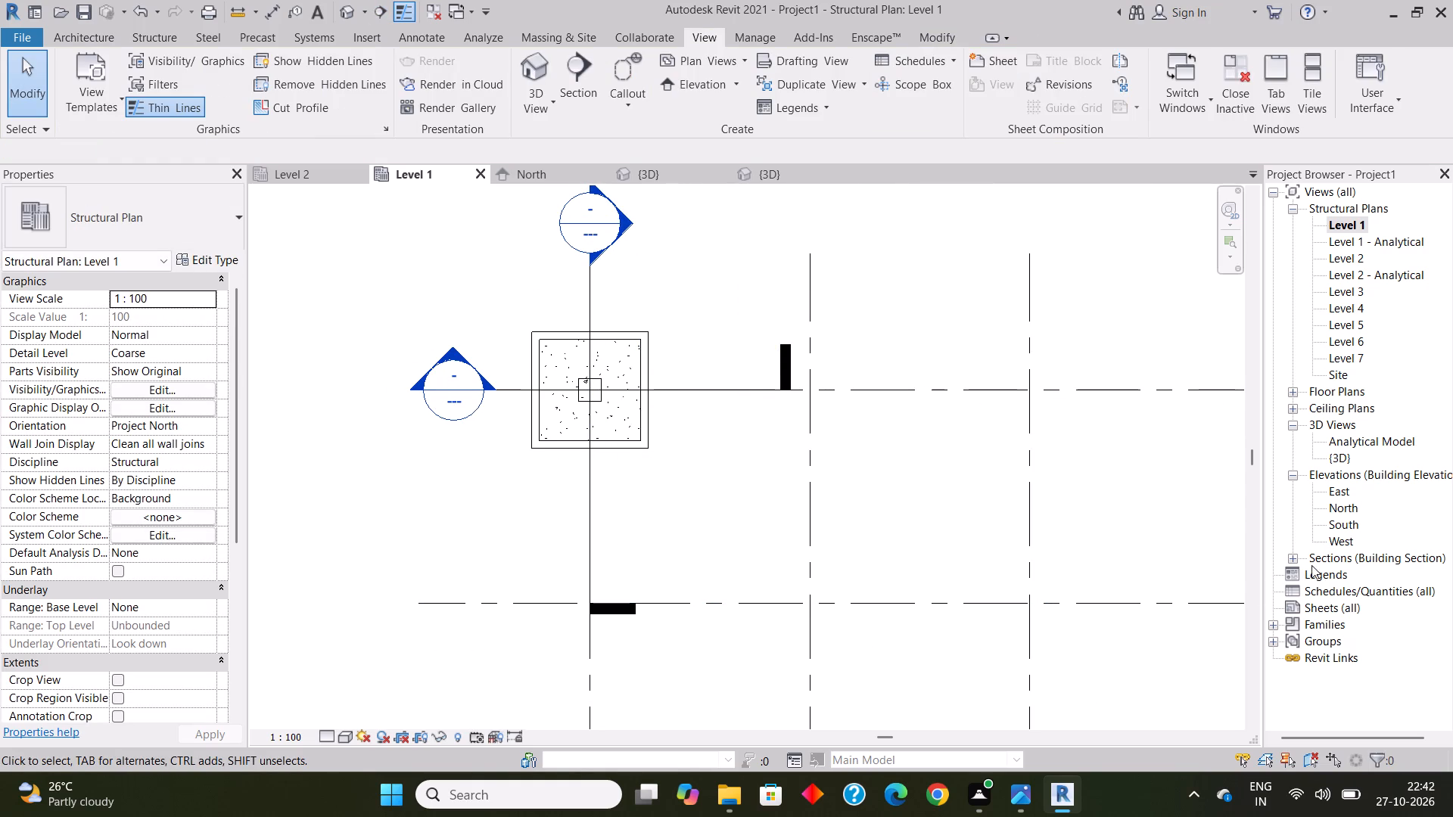
Open the Section 1 view and examine the column and footing in it.
{"action": "left_click", "coordinate": [1296, 558]}
{"action": "double_click", "coordinate": [1343, 575]}
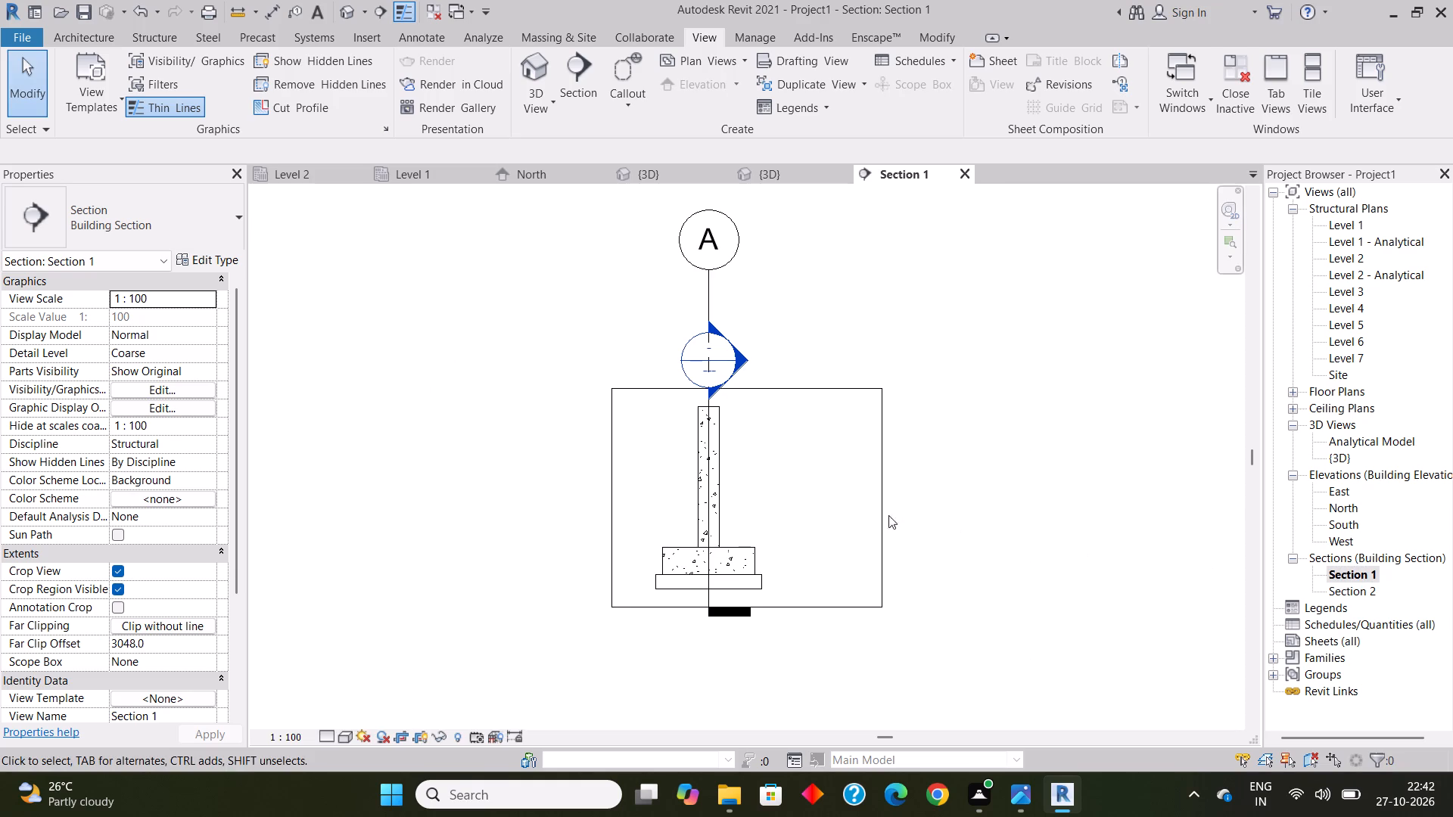
{"action": "scroll", "coordinate": [836, 534], "scroll_direction": "up", "scroll_amount": 2}
{"action": "scroll", "coordinate": [727, 564], "scroll_direction": "up", "scroll_amount": 2}
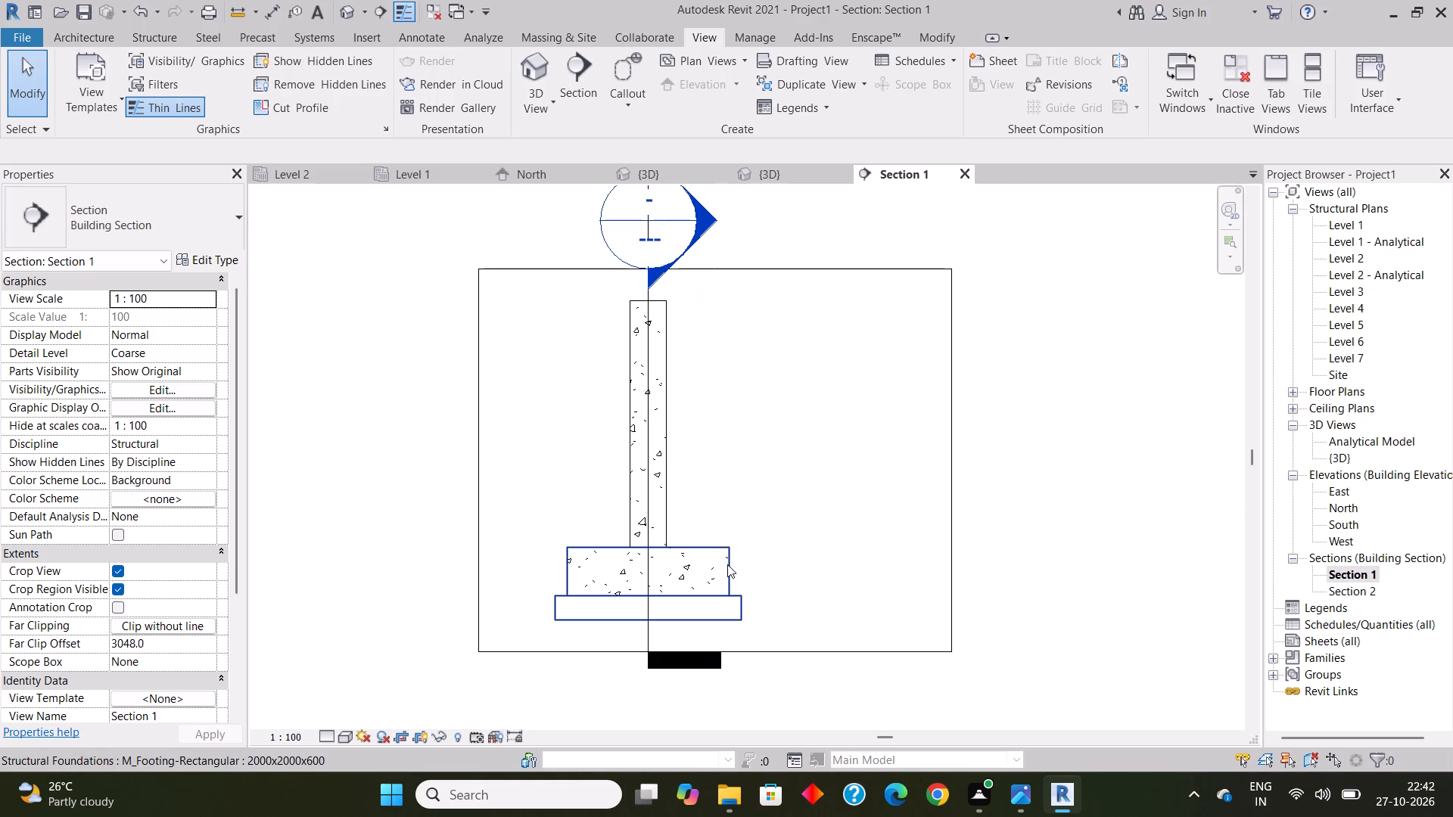
{"action": "scroll", "coordinate": [728, 564], "scroll_direction": "up", "scroll_amount": 1}
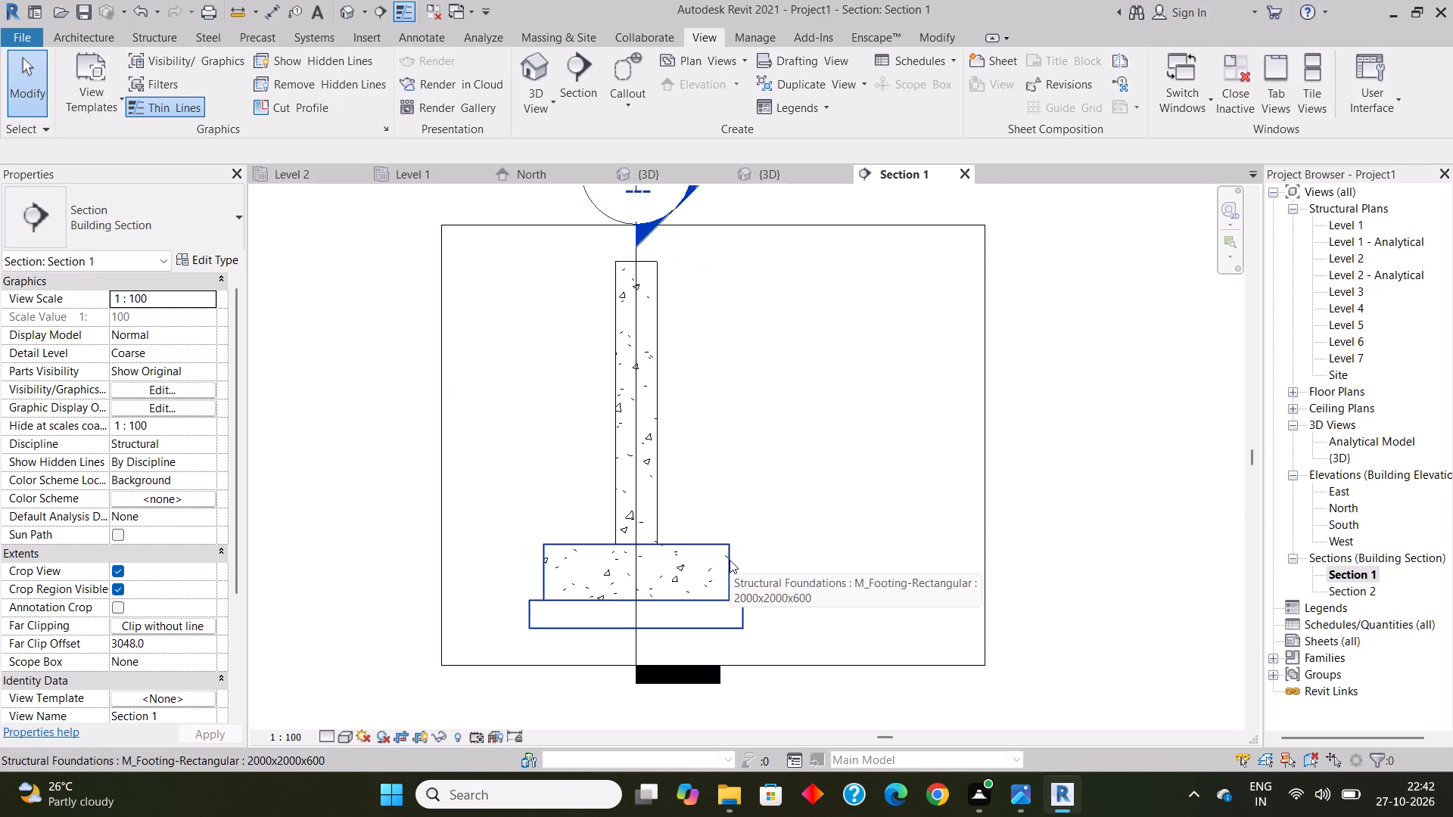
{"action": "middle_click_drag", "start_coordinate": [730, 560], "coordinate": [697, 569]}
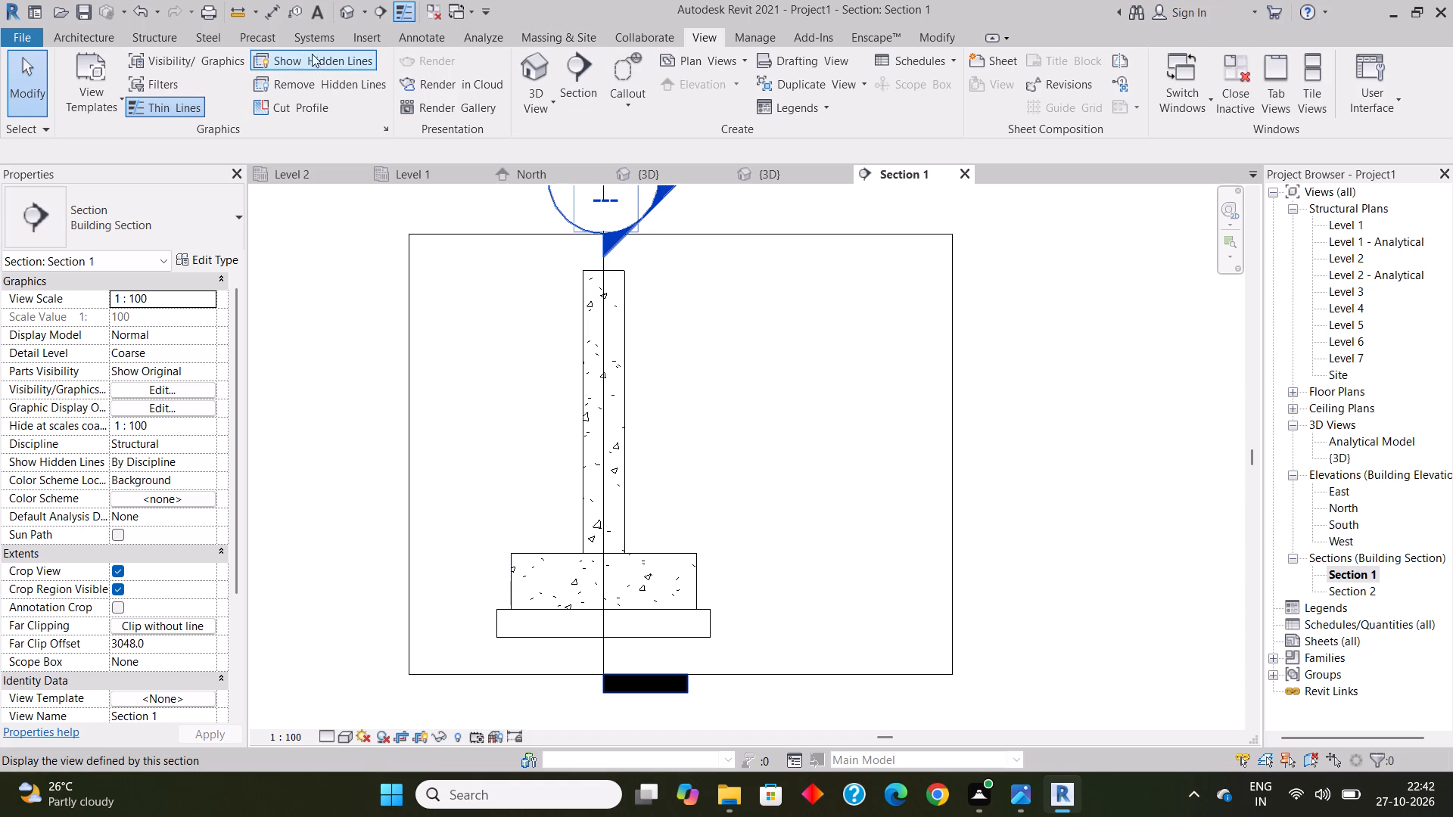
Add a rebar cover setting named footing with a 40 mm cover.
{"action": "left_click", "coordinate": [166, 44]}
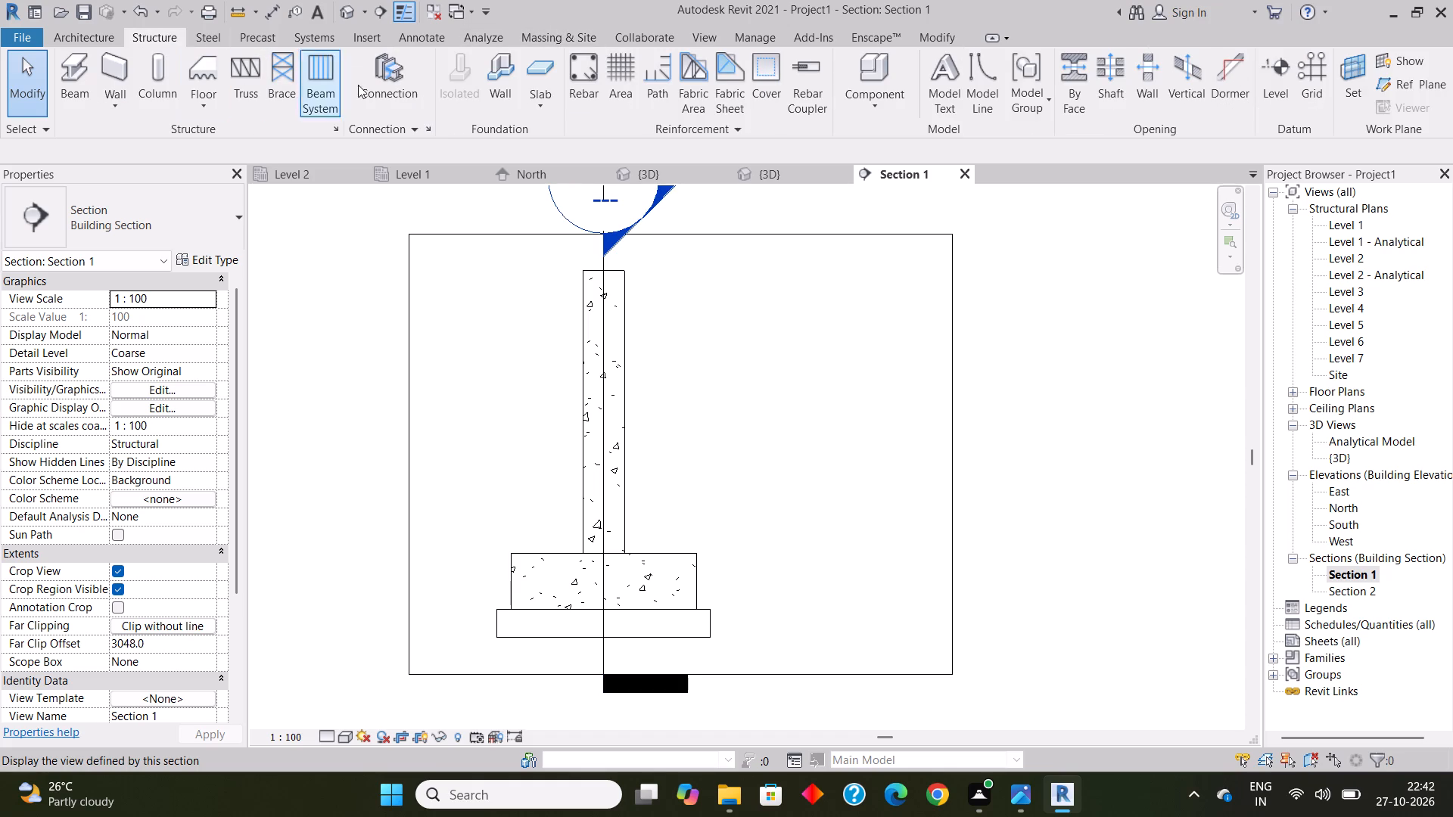
{"action": "left_click", "coordinate": [759, 79]}
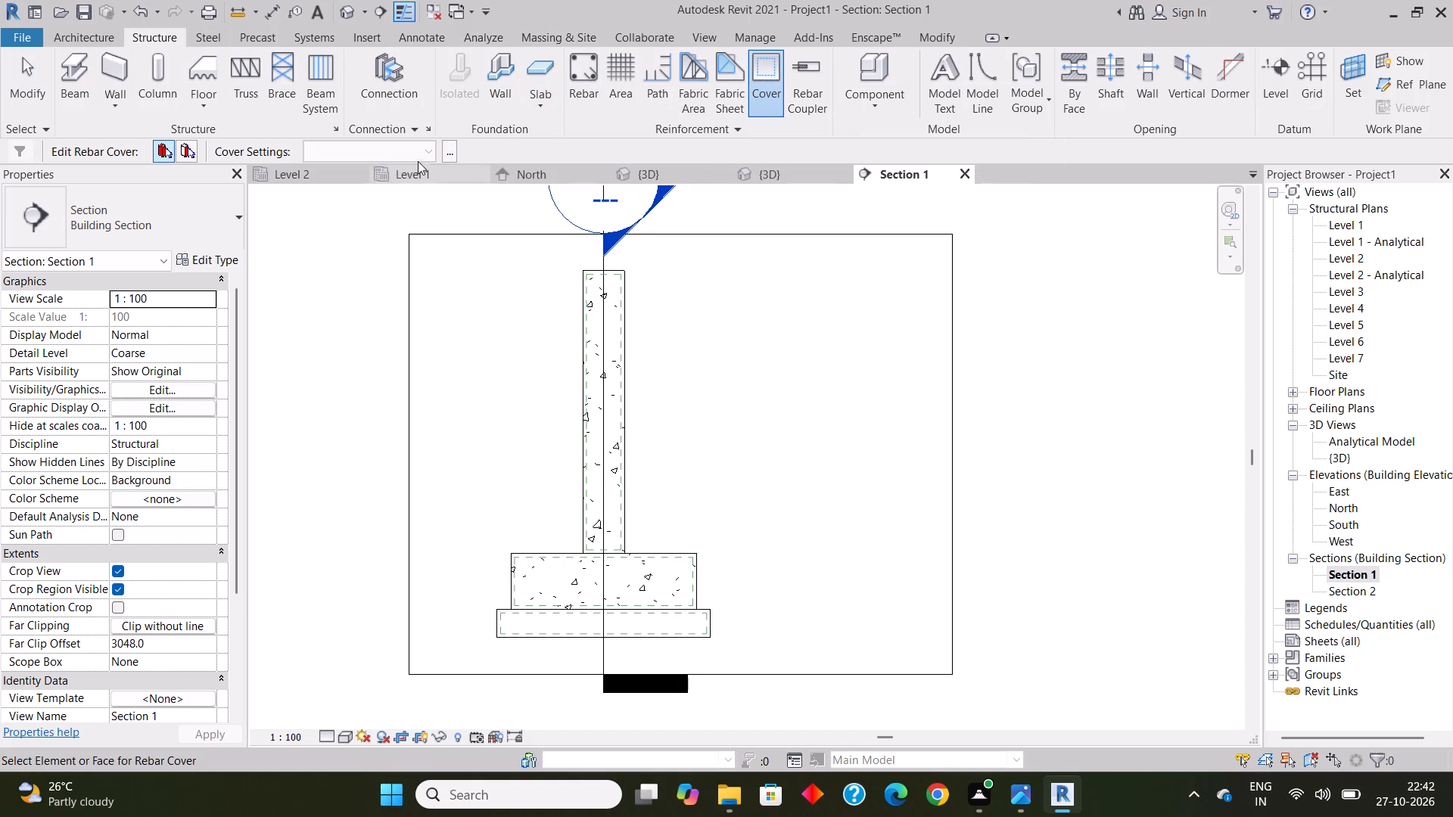
{"action": "left_click", "coordinate": [448, 157]}
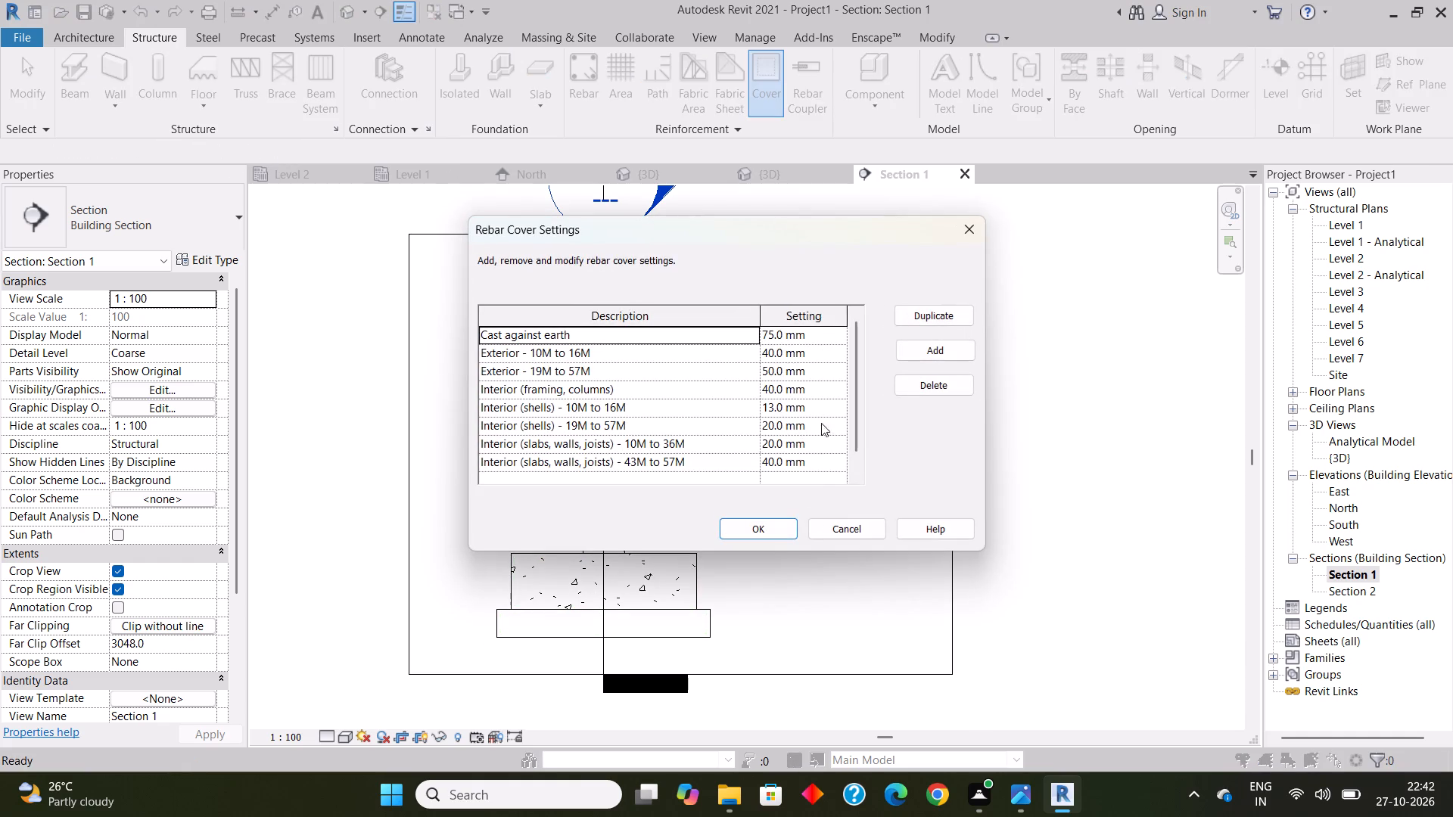
{"action": "left_click", "coordinate": [957, 348]}
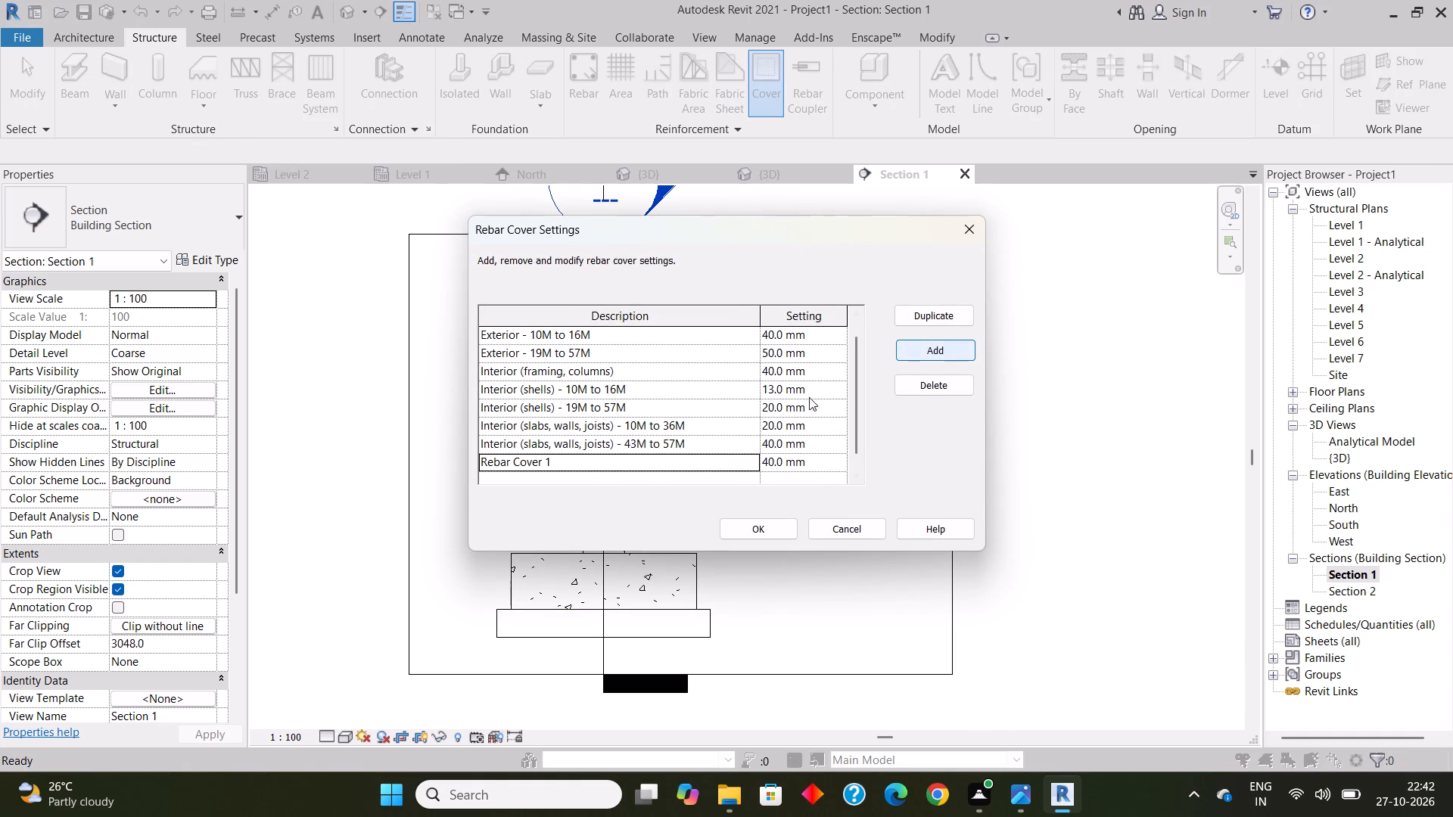
{"action": "left_click", "coordinate": [598, 464]}
{"action": "type", "text": "footing"}
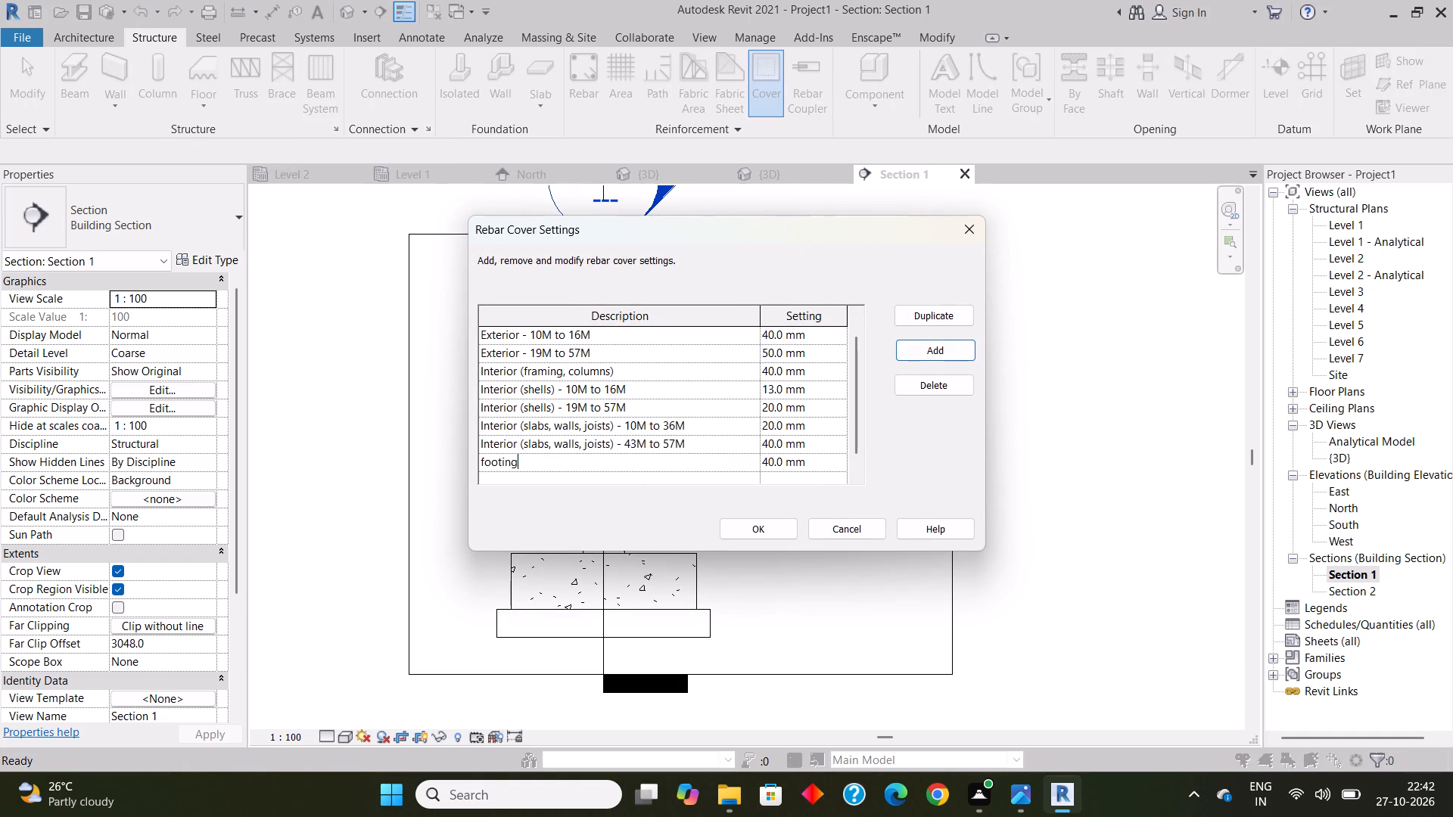
{"action": "key", "text": "Return"}
{"action": "left_click", "coordinate": [781, 527]}
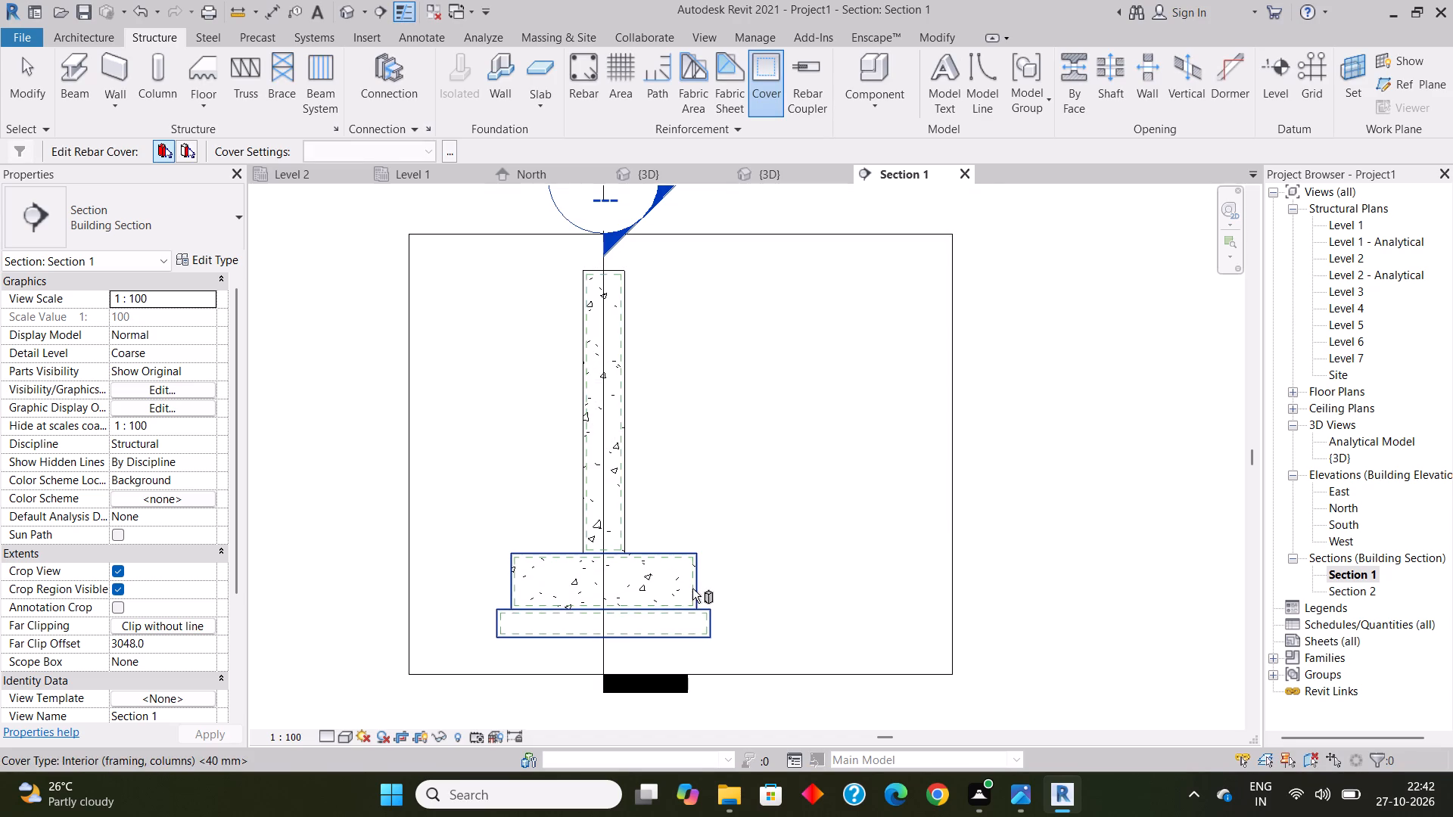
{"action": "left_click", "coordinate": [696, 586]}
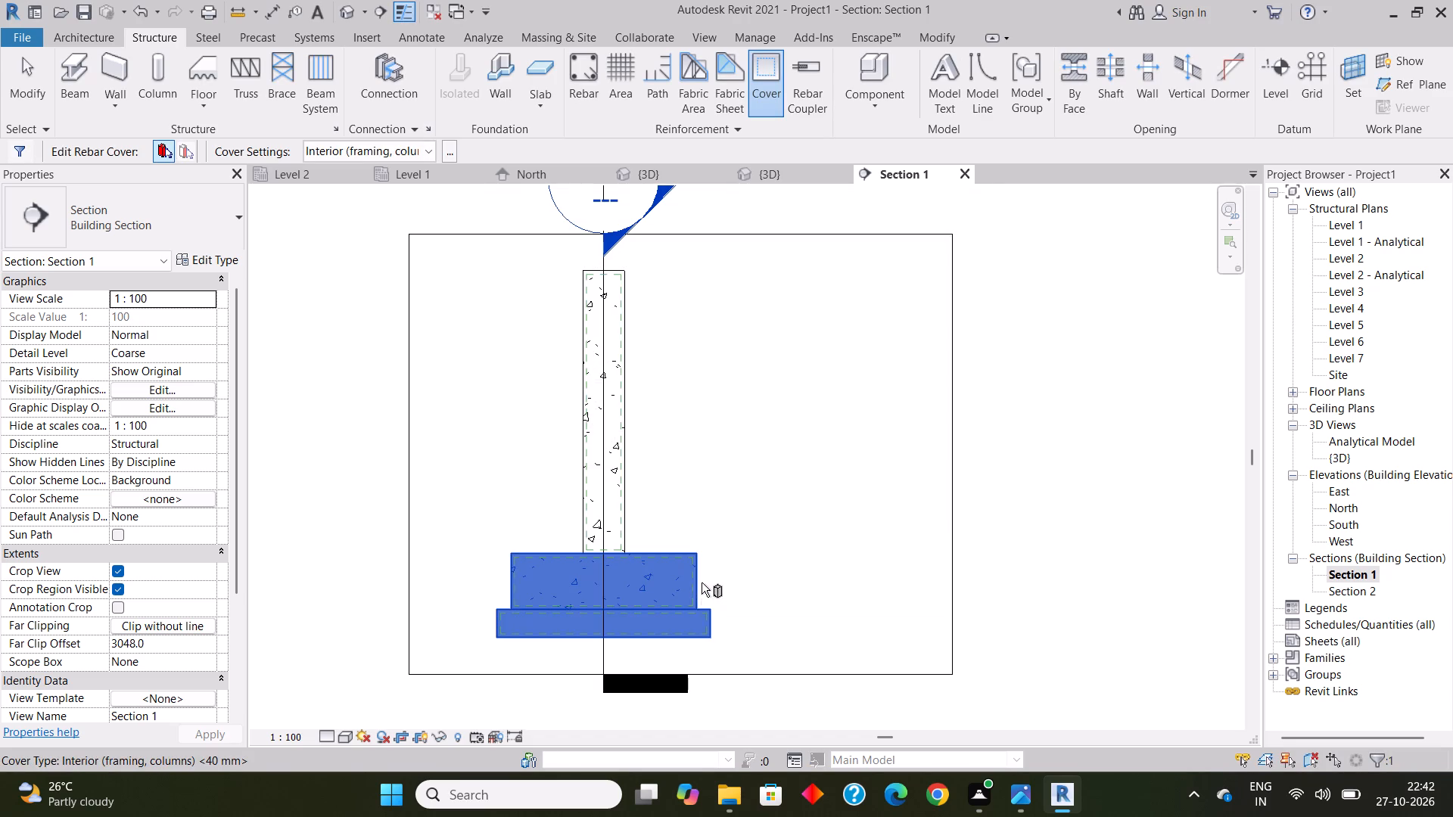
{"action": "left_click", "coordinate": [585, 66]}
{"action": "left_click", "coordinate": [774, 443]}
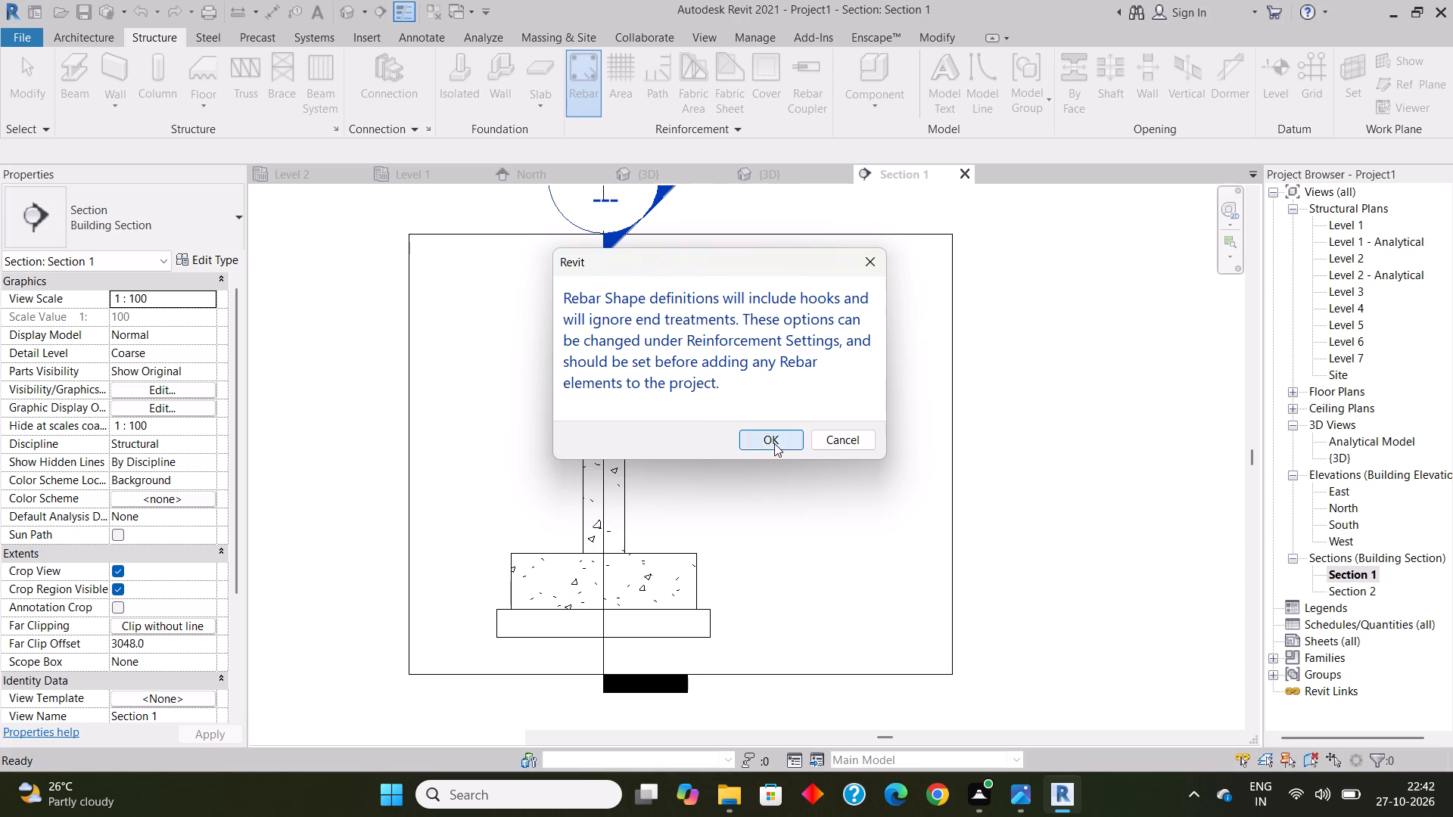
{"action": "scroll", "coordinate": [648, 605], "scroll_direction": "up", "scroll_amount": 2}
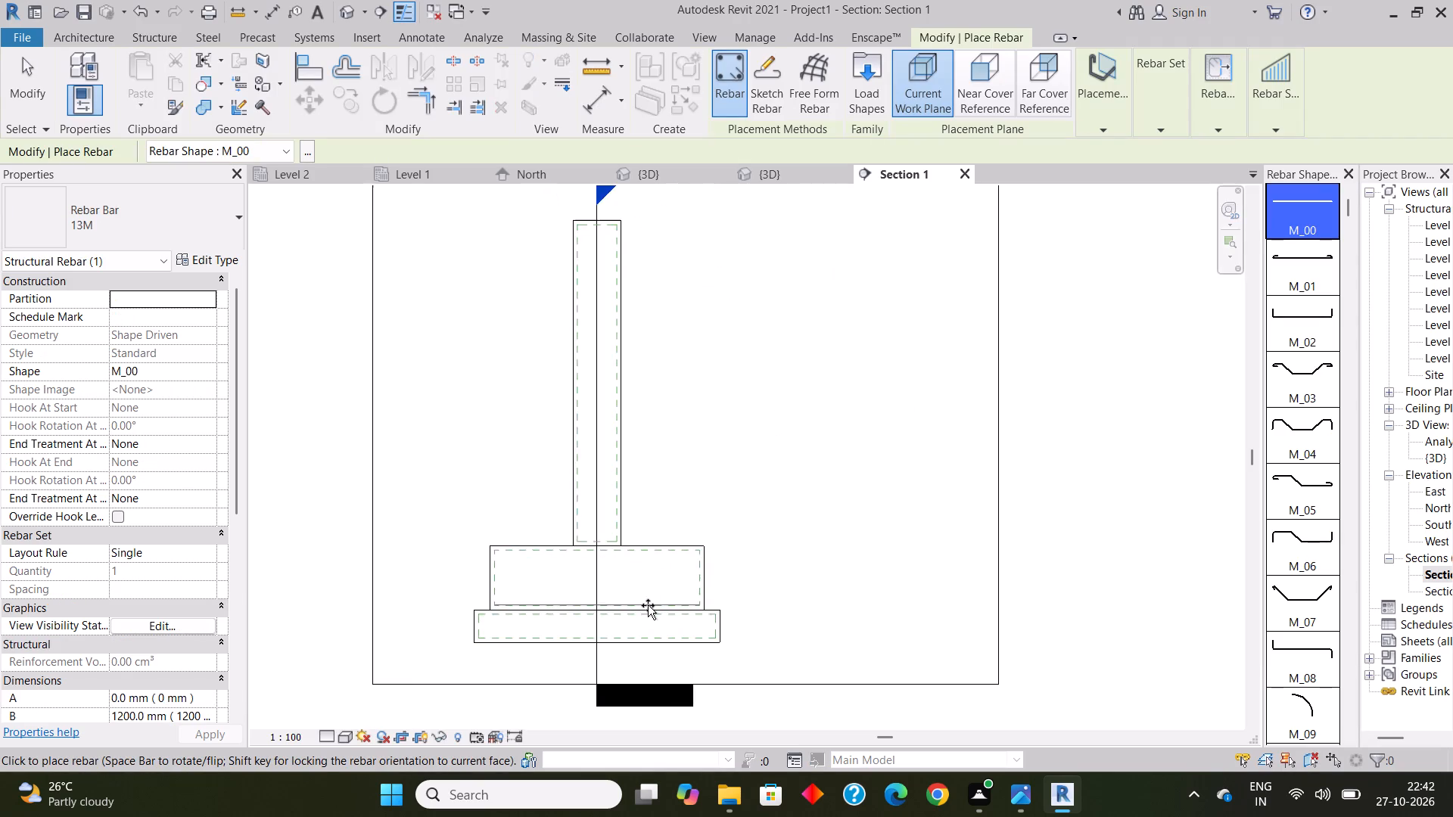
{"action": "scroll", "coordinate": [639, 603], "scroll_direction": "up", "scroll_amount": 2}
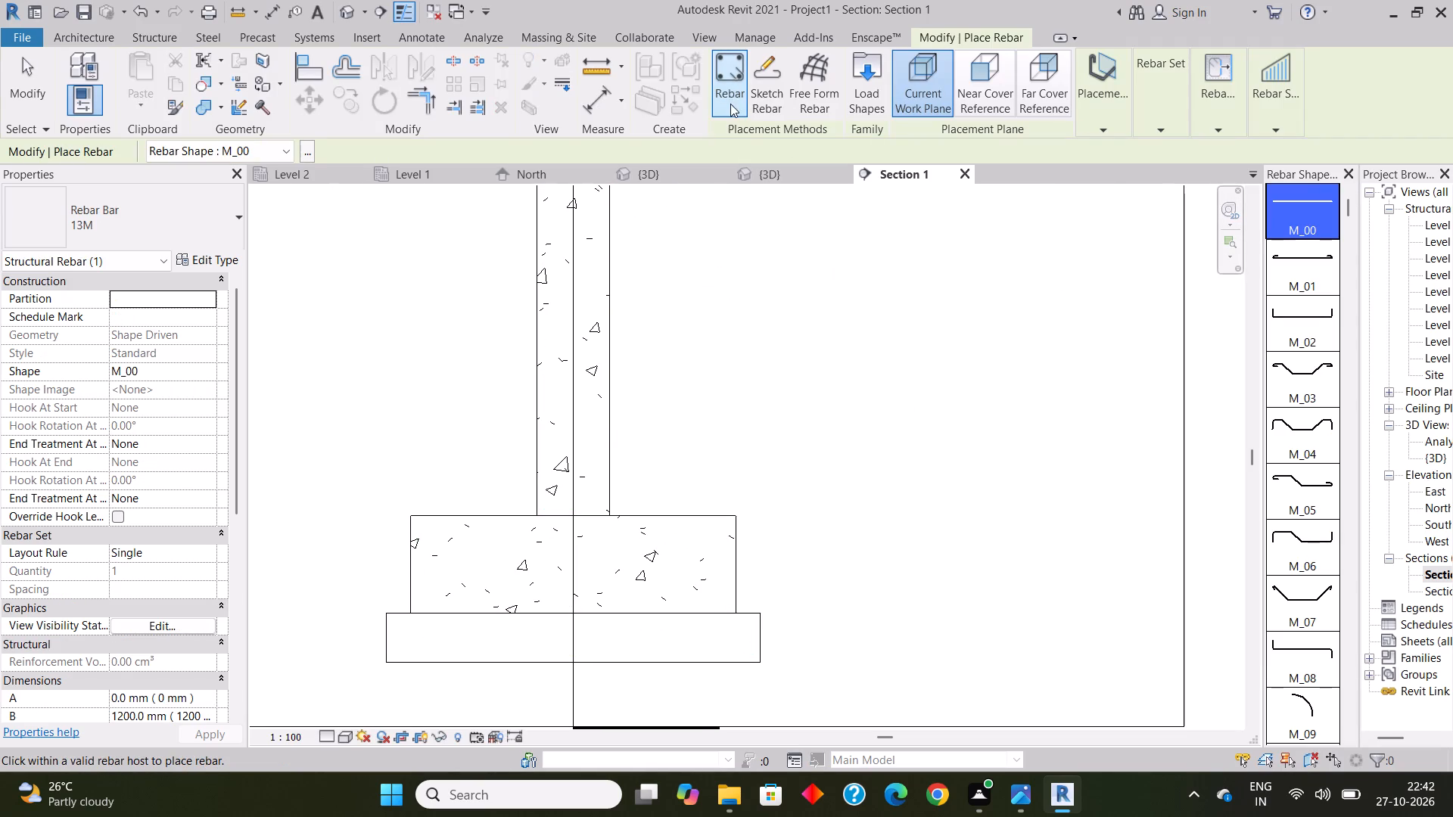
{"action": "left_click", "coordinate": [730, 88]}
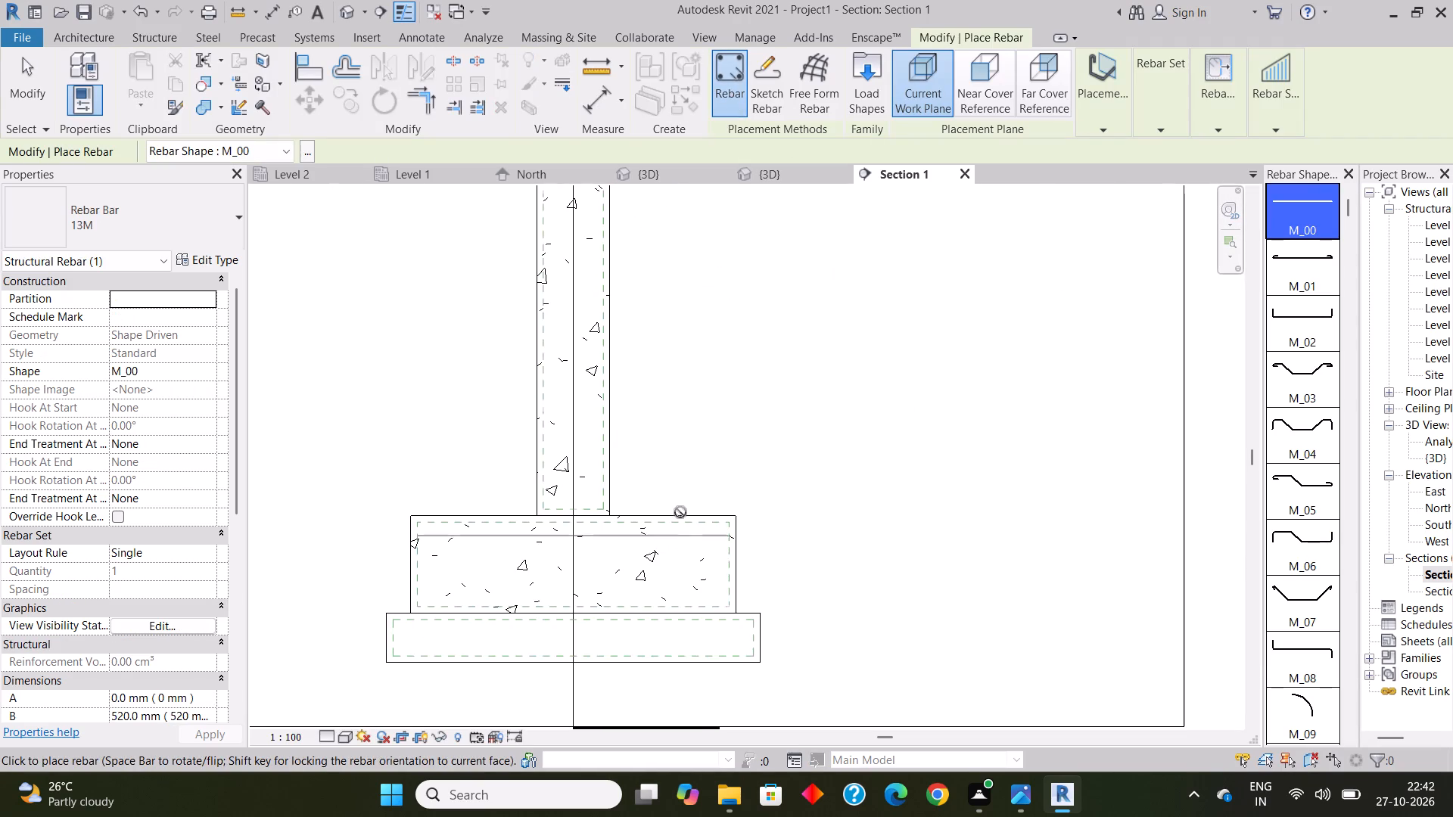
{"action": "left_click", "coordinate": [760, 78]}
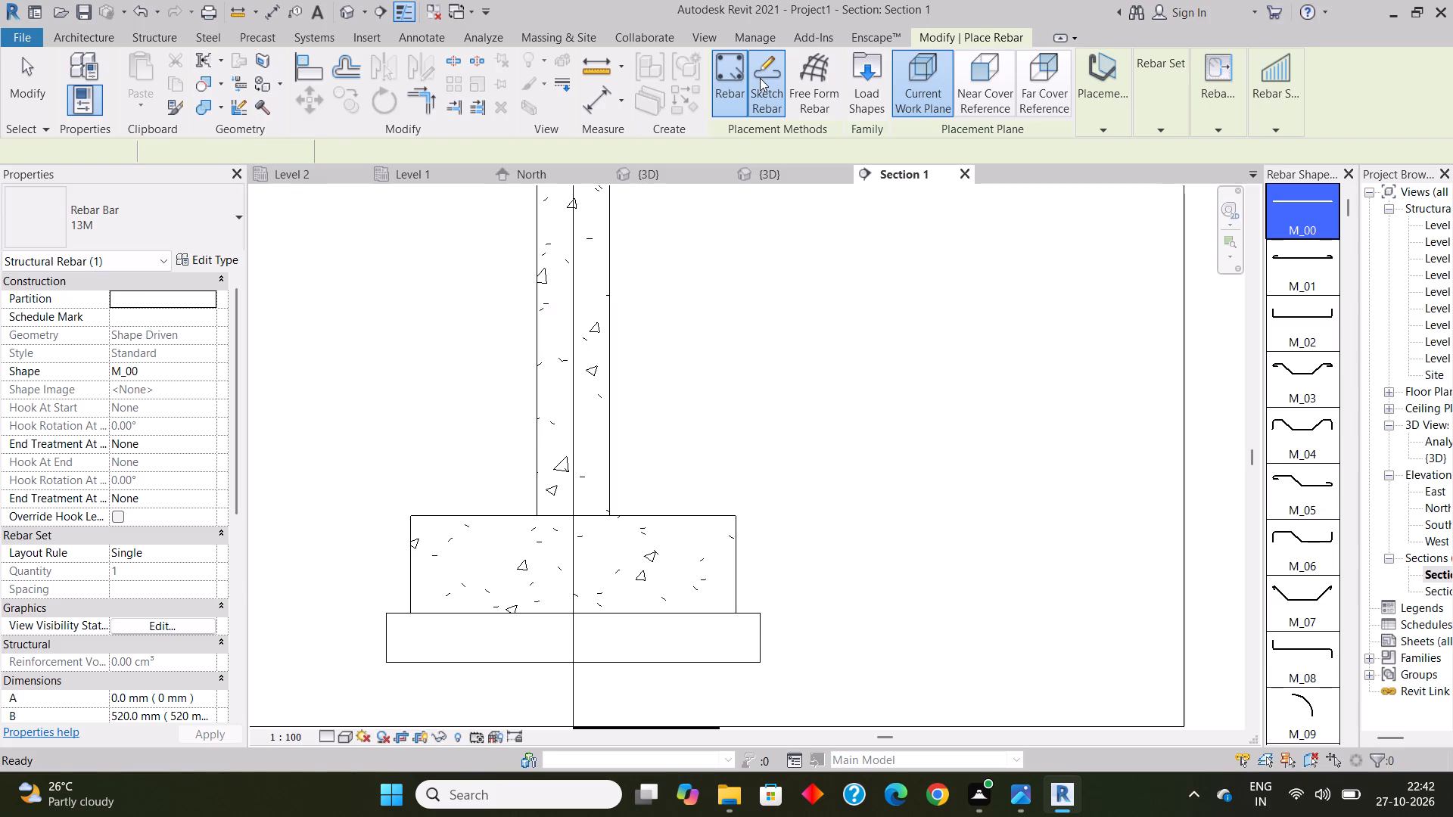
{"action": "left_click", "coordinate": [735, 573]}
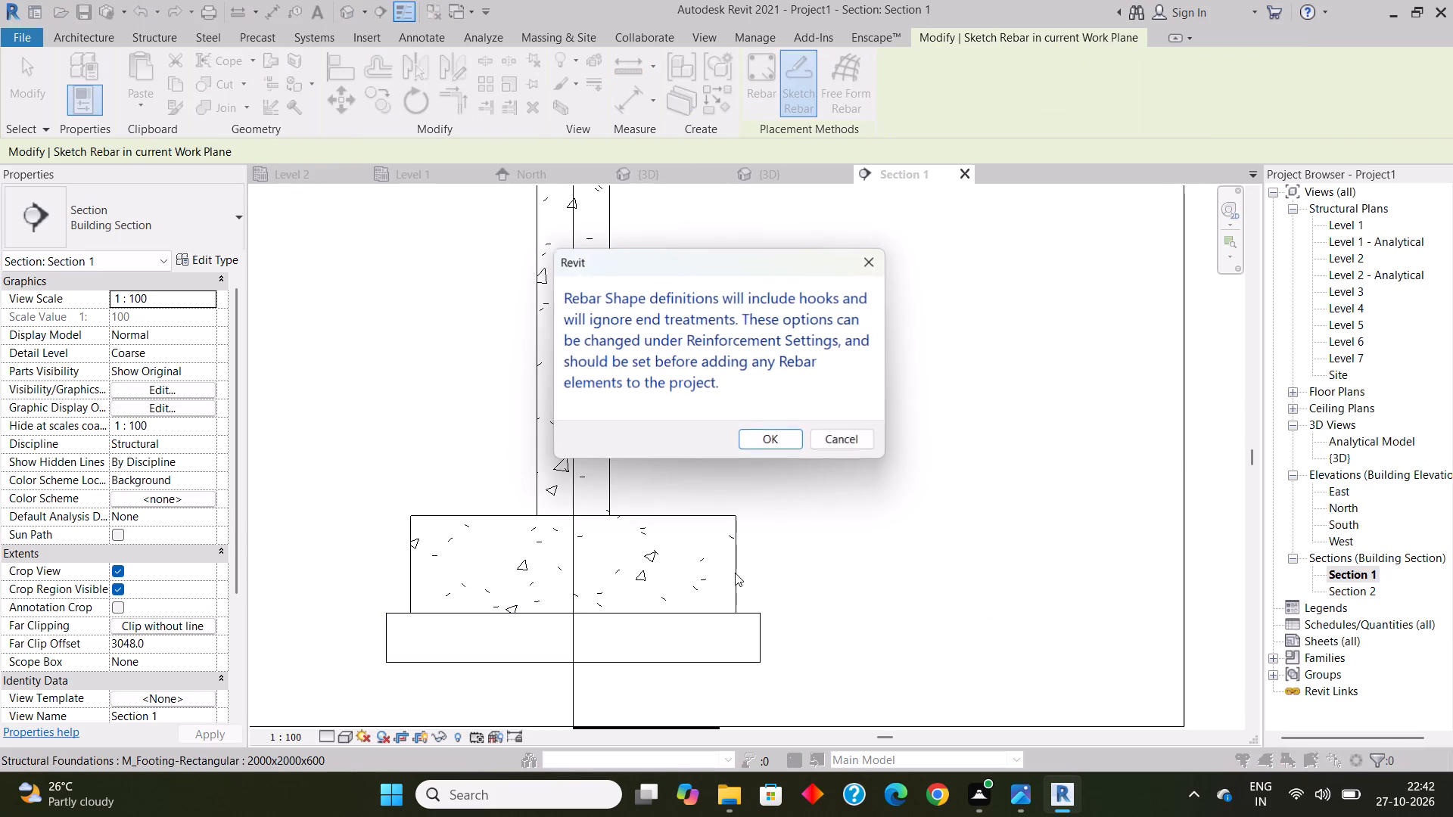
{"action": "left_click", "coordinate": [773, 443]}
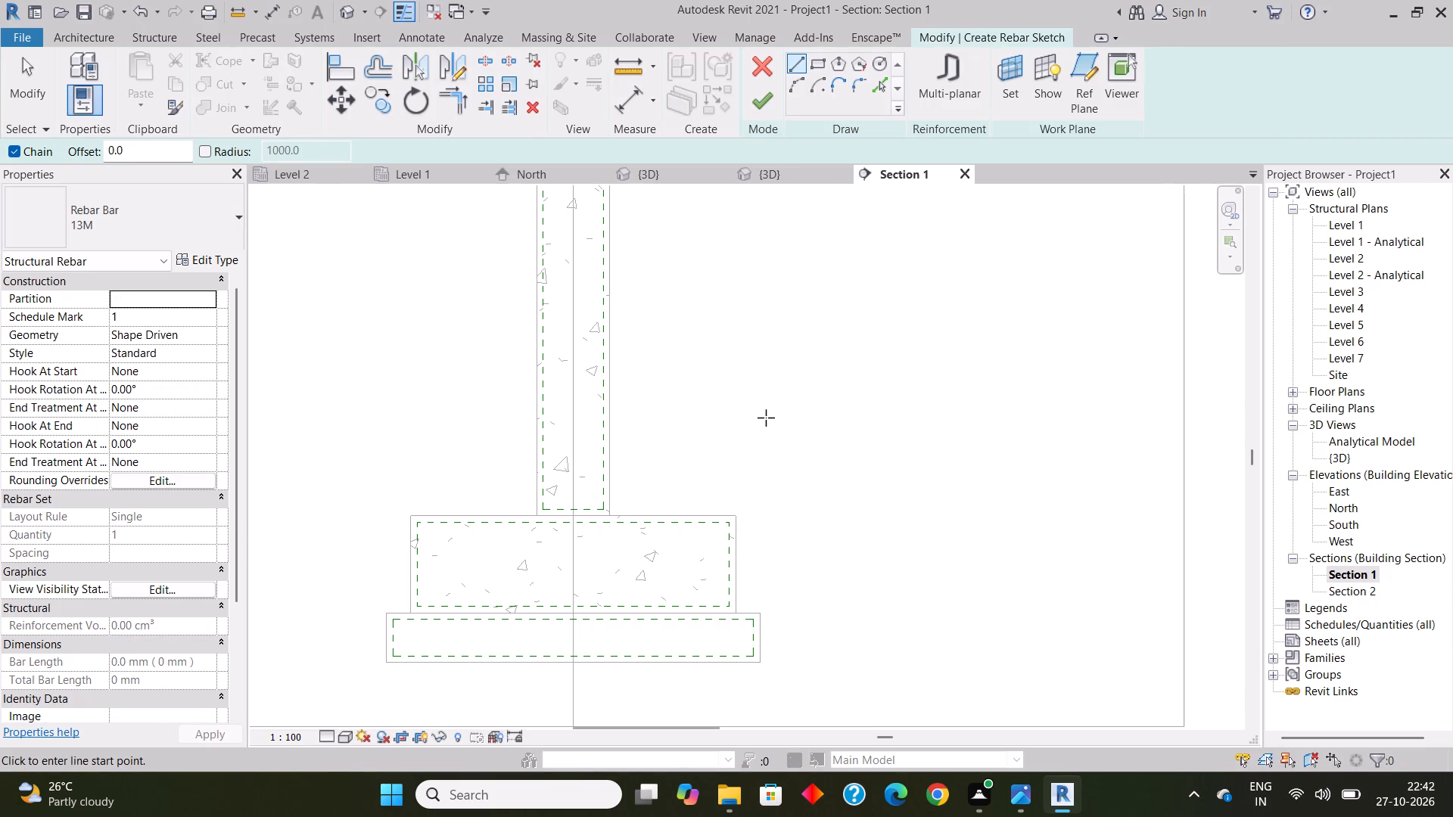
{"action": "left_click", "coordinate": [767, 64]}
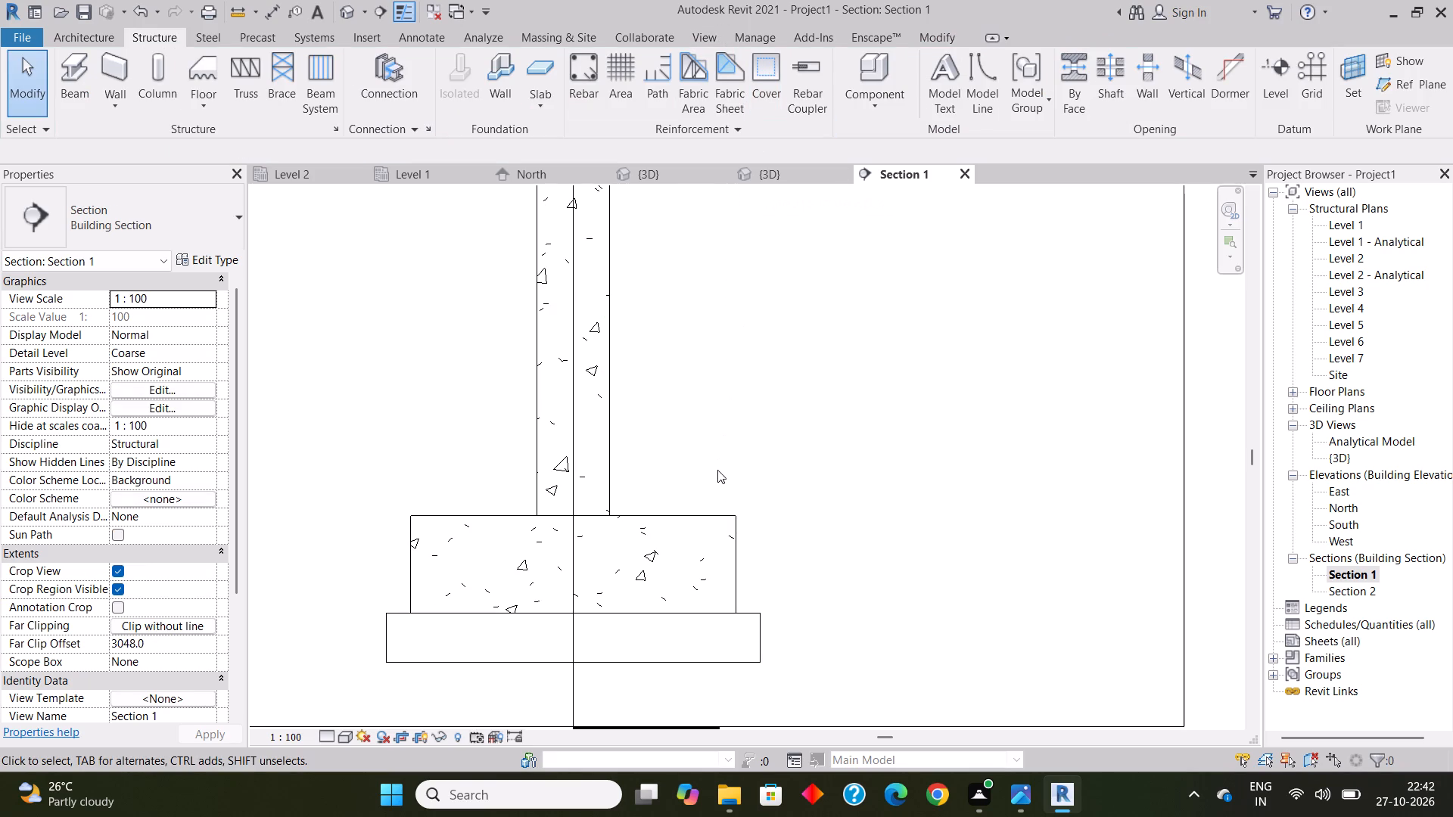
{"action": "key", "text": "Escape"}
Open the M_Footing-Rectangular family of the placed footing for editing and set the base extrusion's end to 6".
{"action": "left_click", "coordinate": [764, 621]}
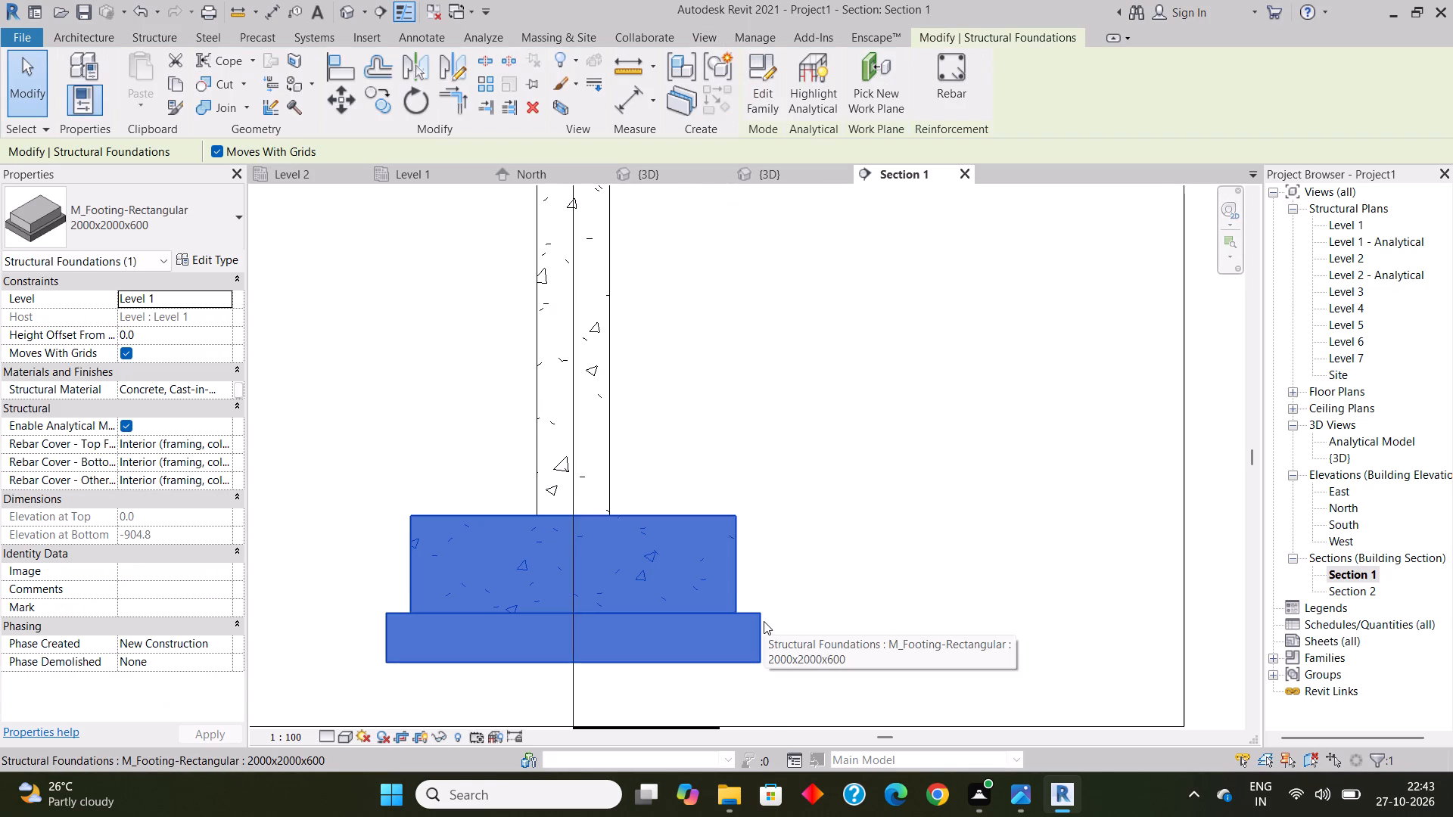
{"action": "left_click", "coordinate": [766, 76]}
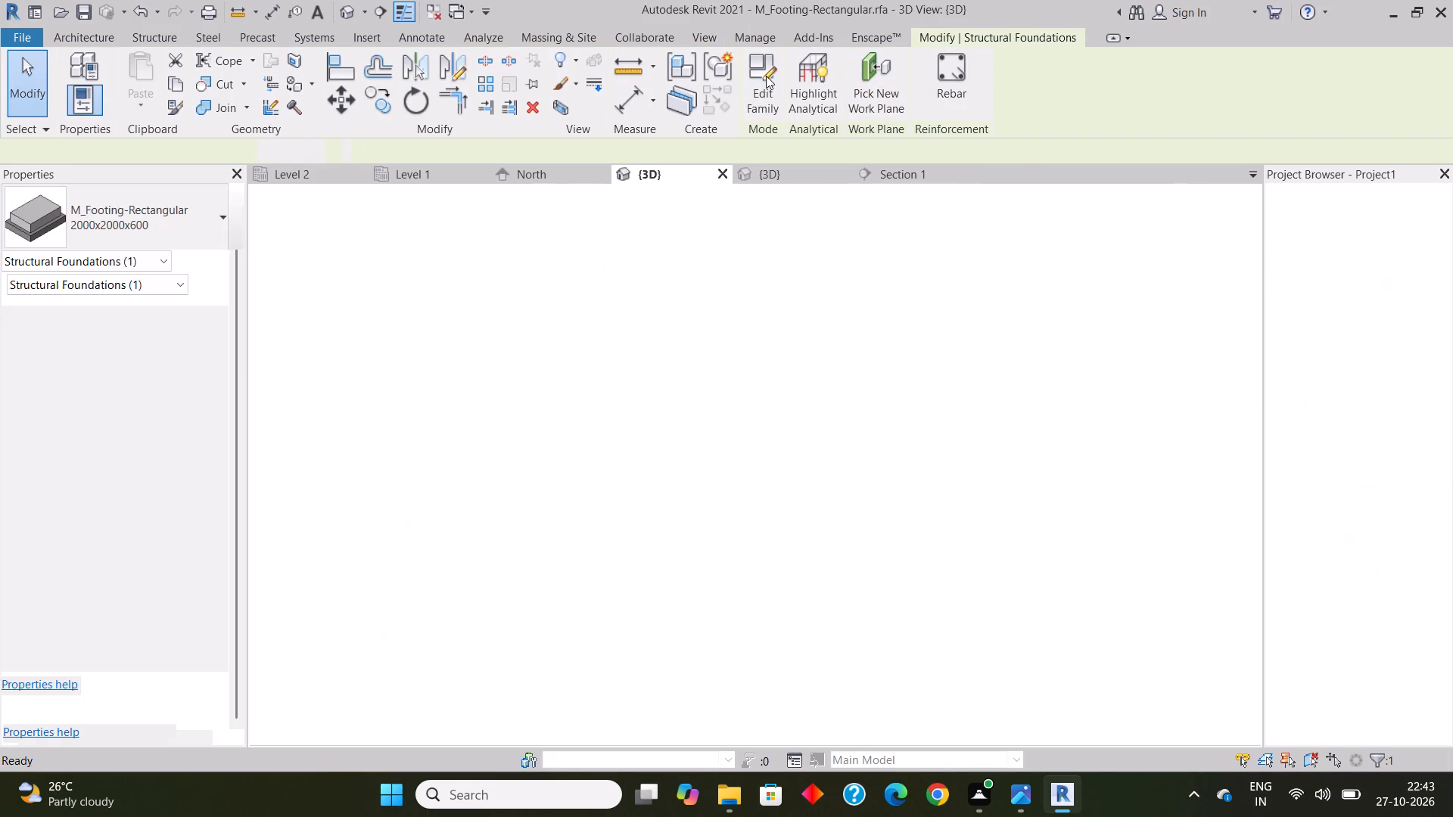
{"action": "left_click", "coordinate": [687, 577]}
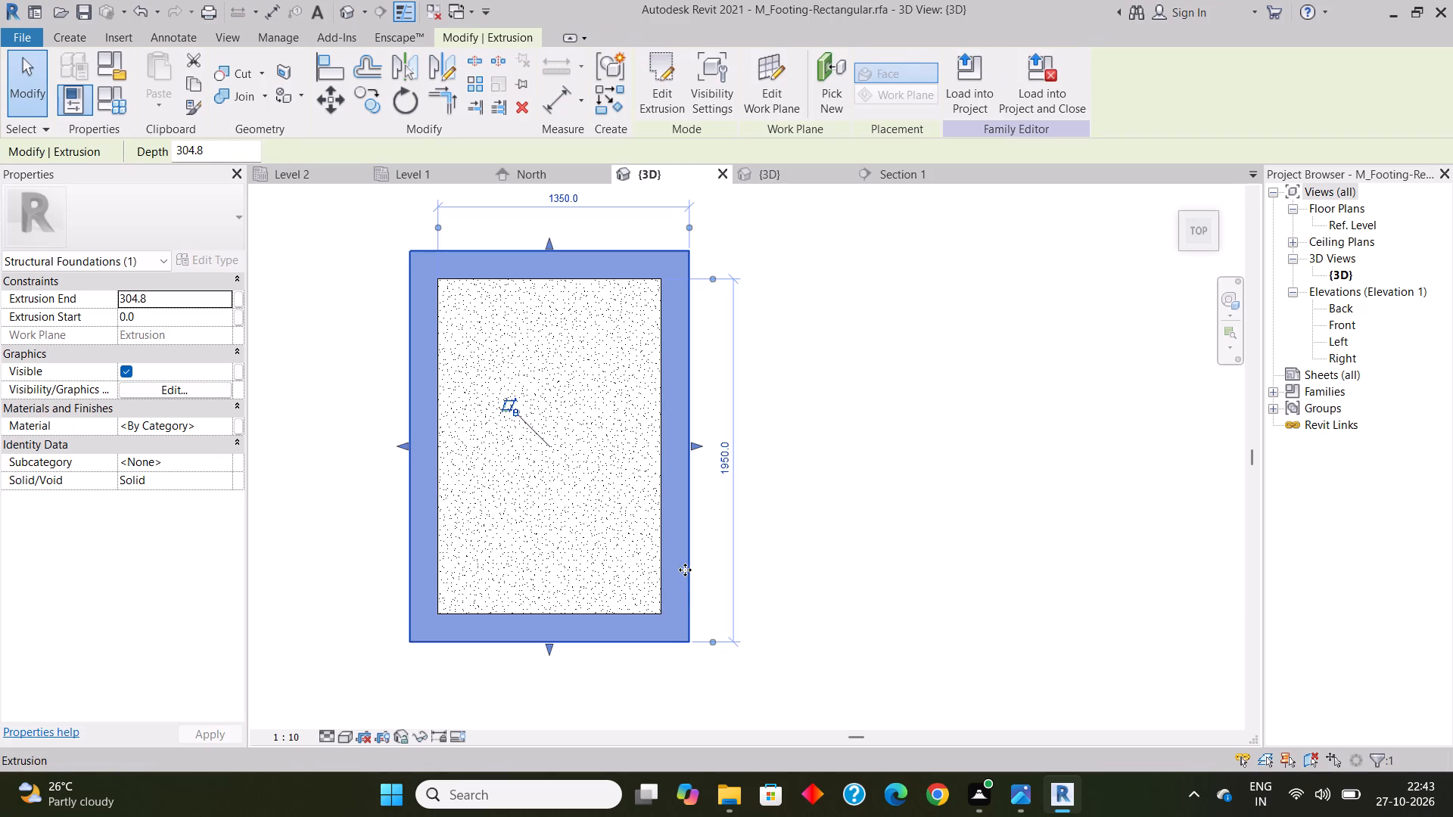
{"action": "left_click", "coordinate": [177, 297]}
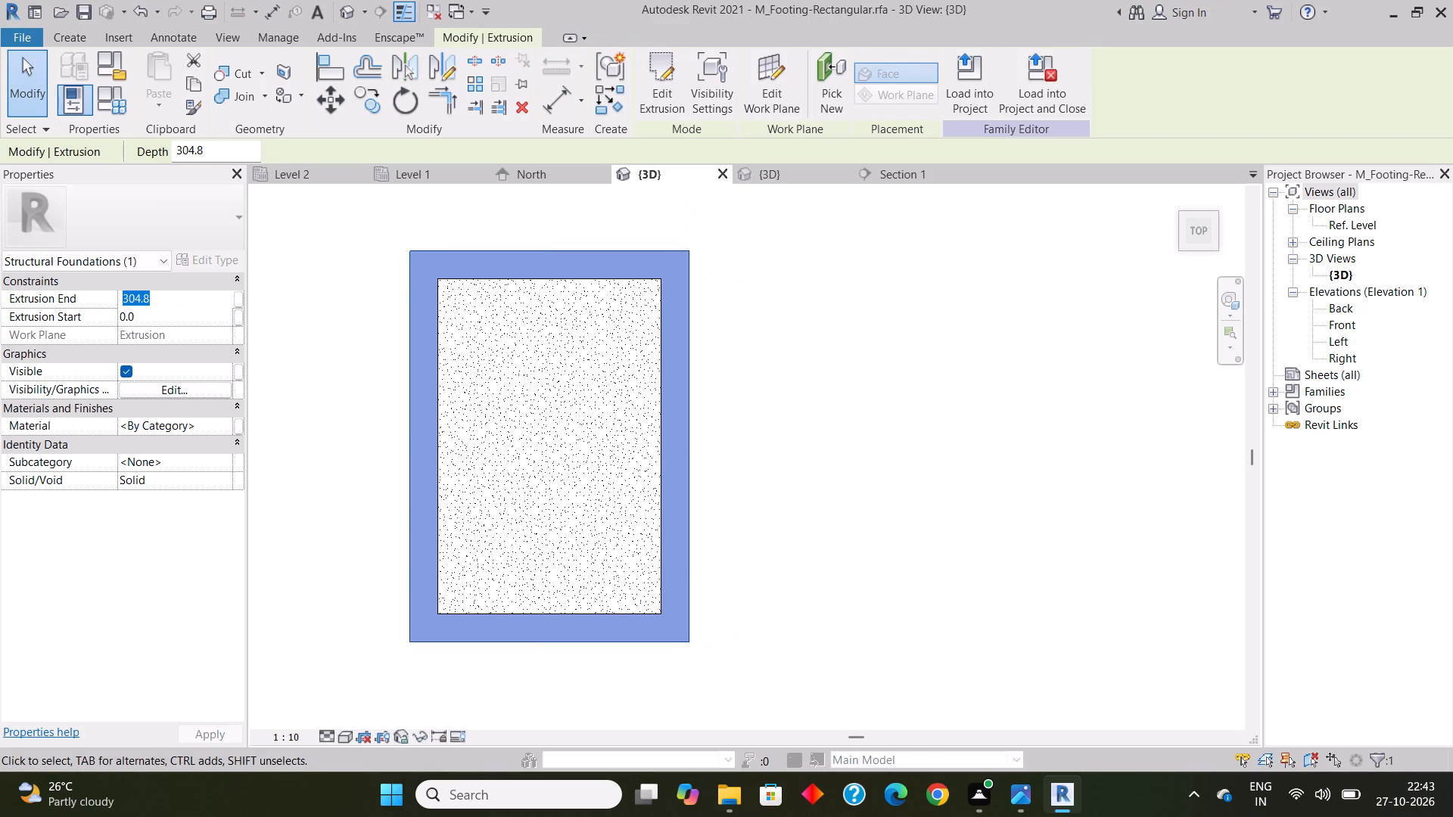
{"action": "type", "text": "6\""}
{"action": "key", "text": "Return"}
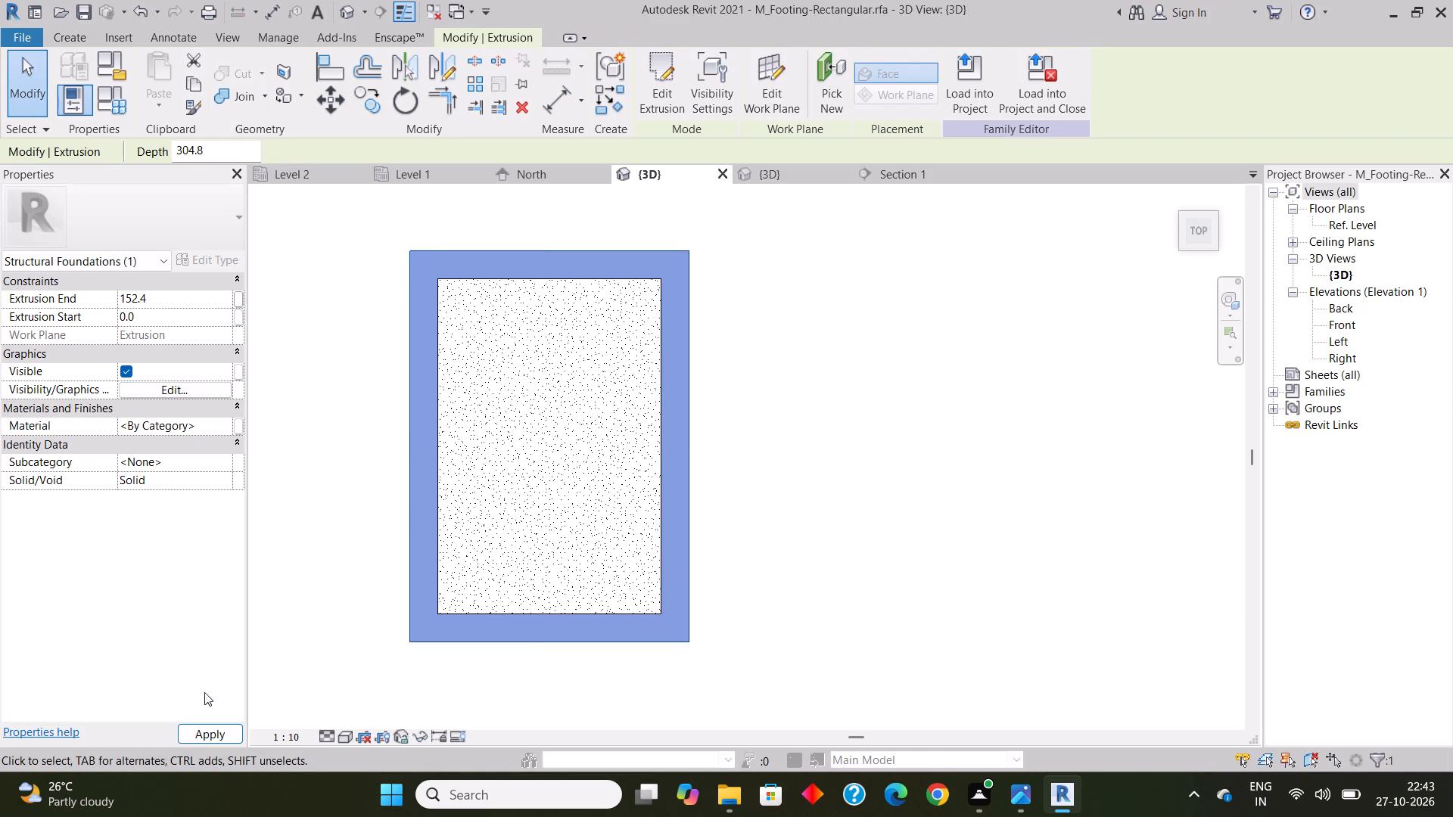
{"action": "left_click", "coordinate": [216, 732]}
{"action": "left_click", "coordinate": [870, 445]}
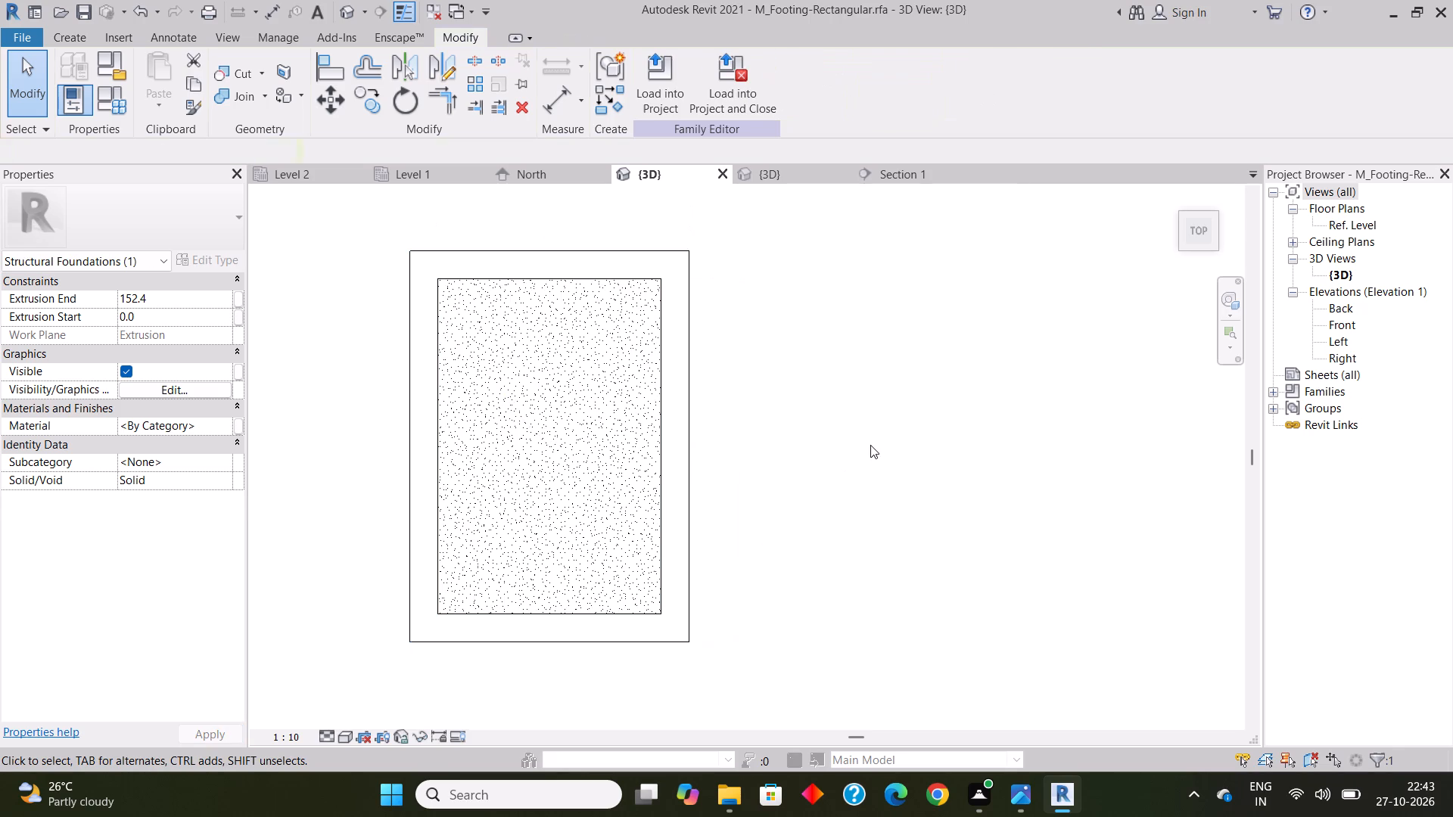
Load the edited rectangular footing family into Project1, replacing the version used by the placed footing.
{"action": "left_click", "coordinate": [651, 81]}
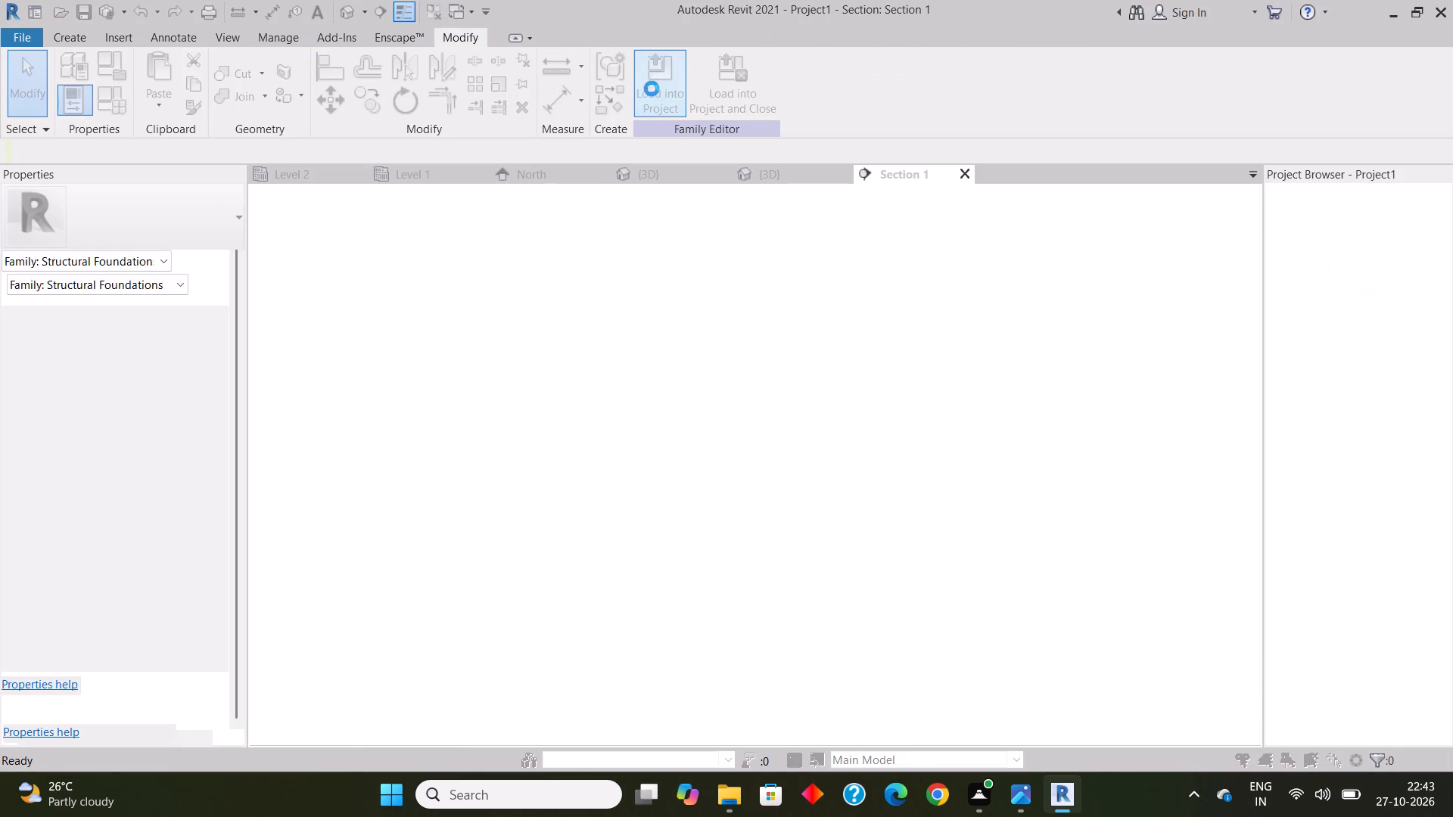
{"action": "left_click", "coordinate": [683, 351]}
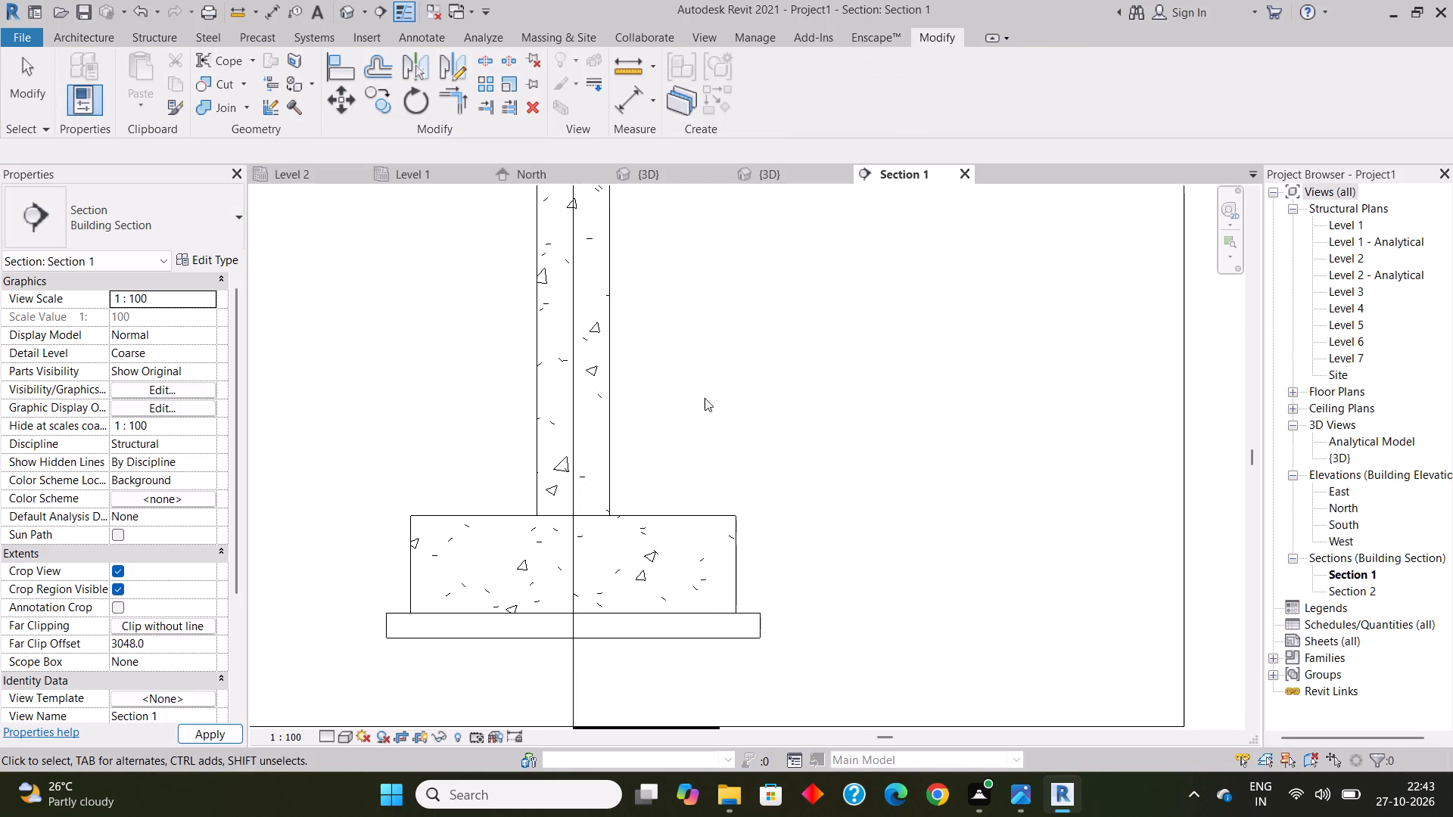
{"action": "left_click", "coordinate": [891, 550]}
{"action": "left_click_drag", "start_coordinate": [1156, 534], "coordinate": [1174, 522]}
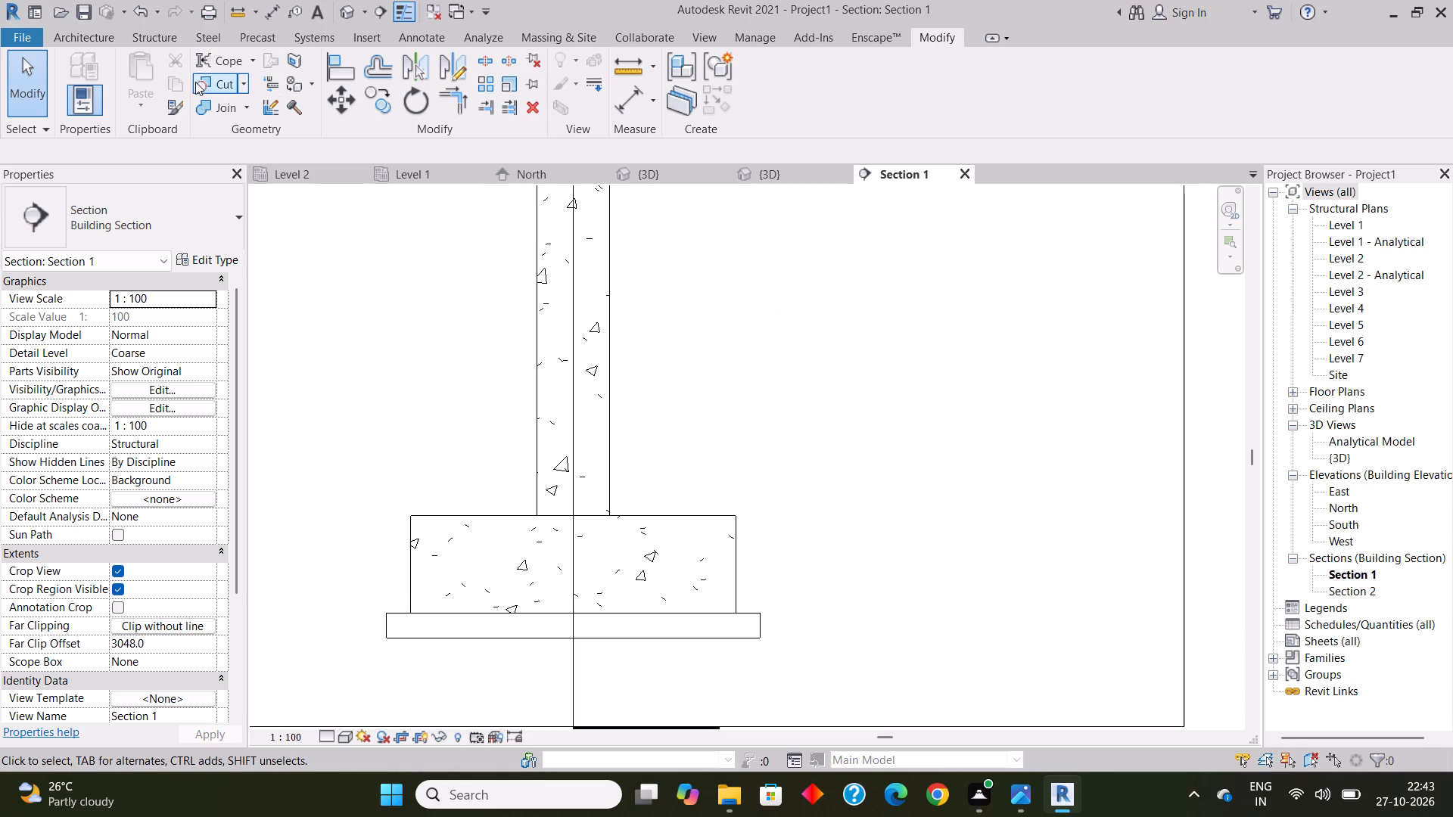
Sketch a U-shaped rebar in the footing along its cover lines, with a 1920 mm bottom run and 520 mm upward legs.
{"action": "left_click", "coordinate": [157, 46]}
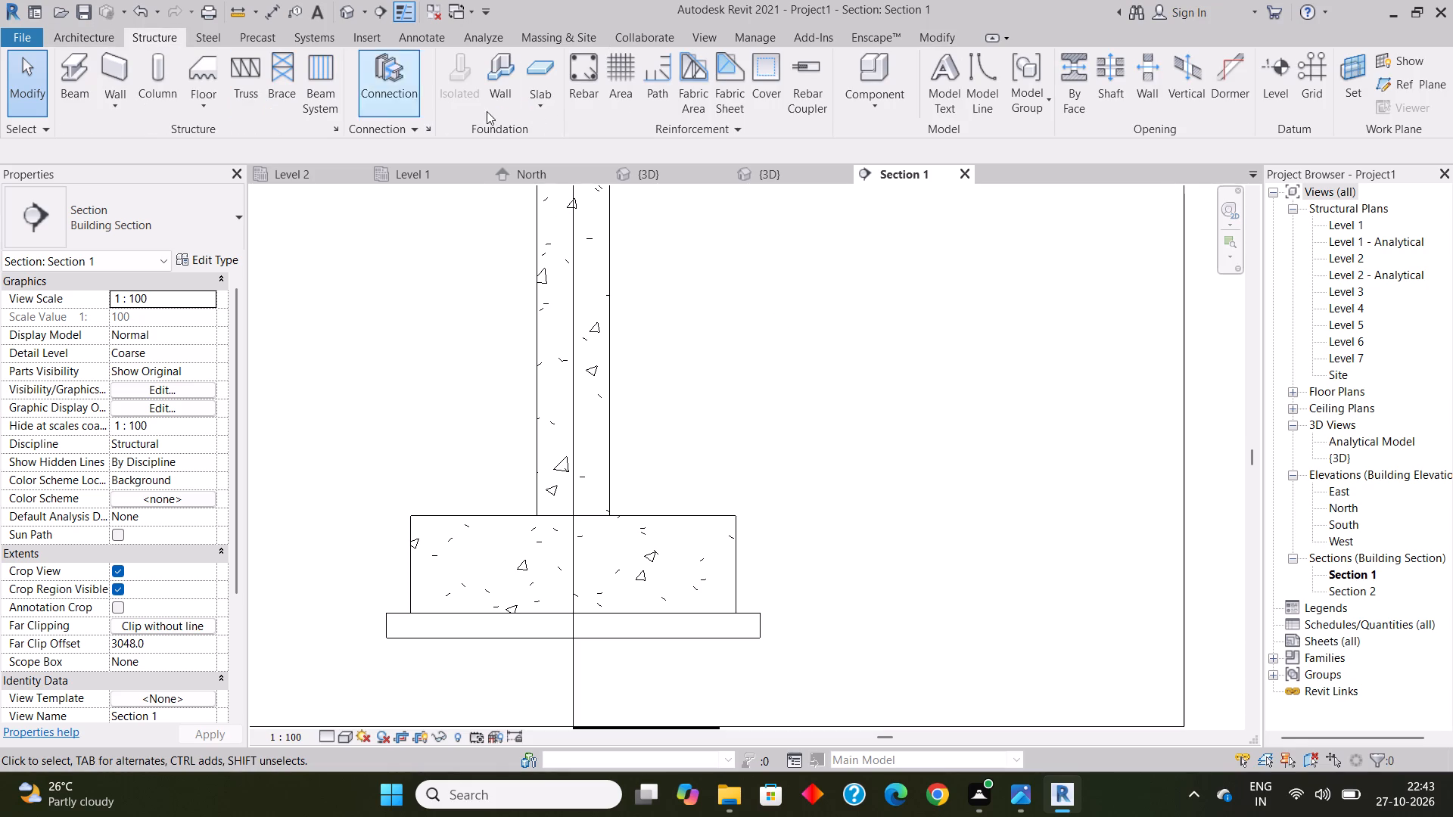
{"action": "left_click", "coordinate": [585, 85]}
{"action": "left_click", "coordinate": [791, 439]}
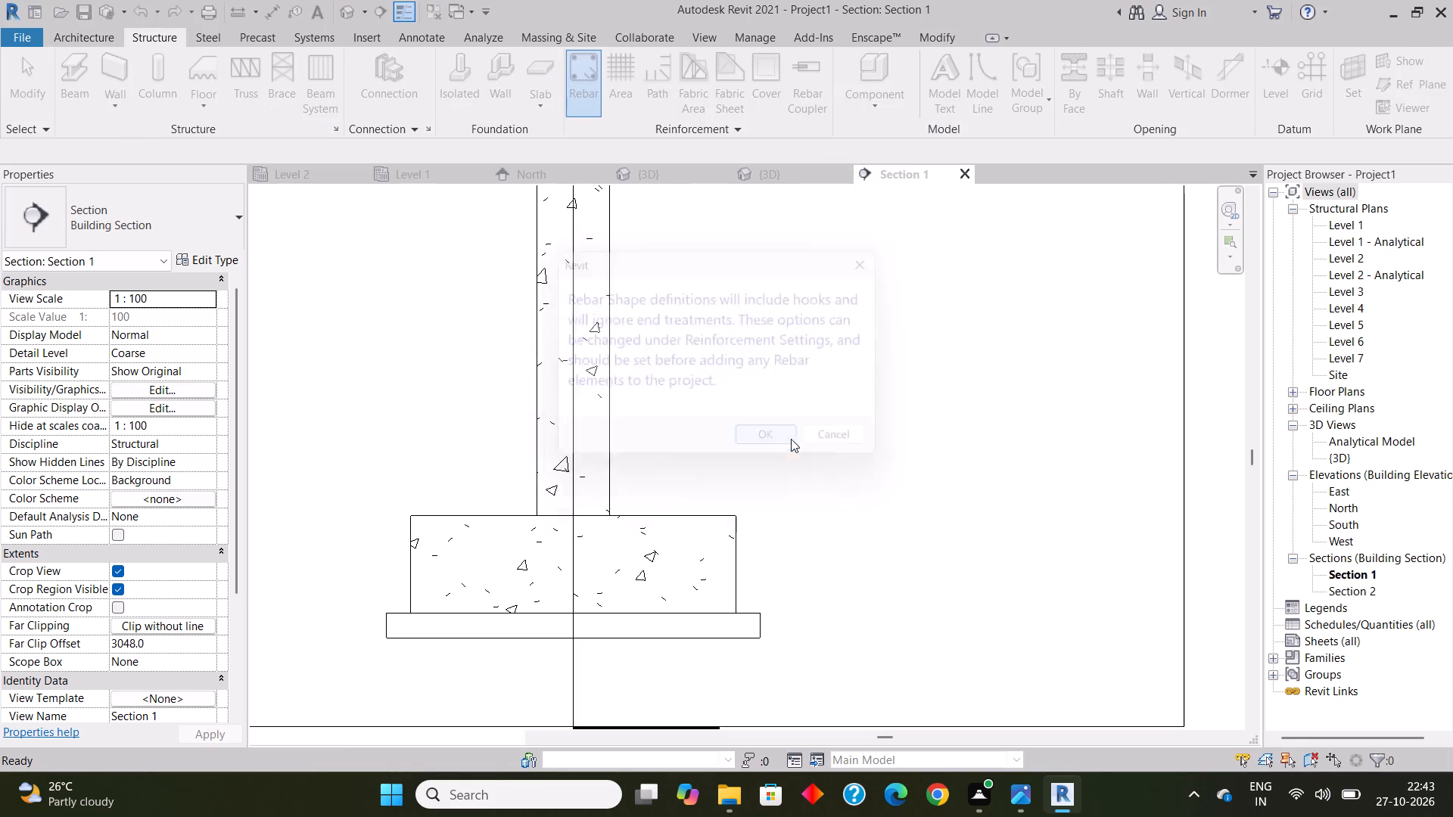
{"action": "left_click", "coordinate": [776, 73]}
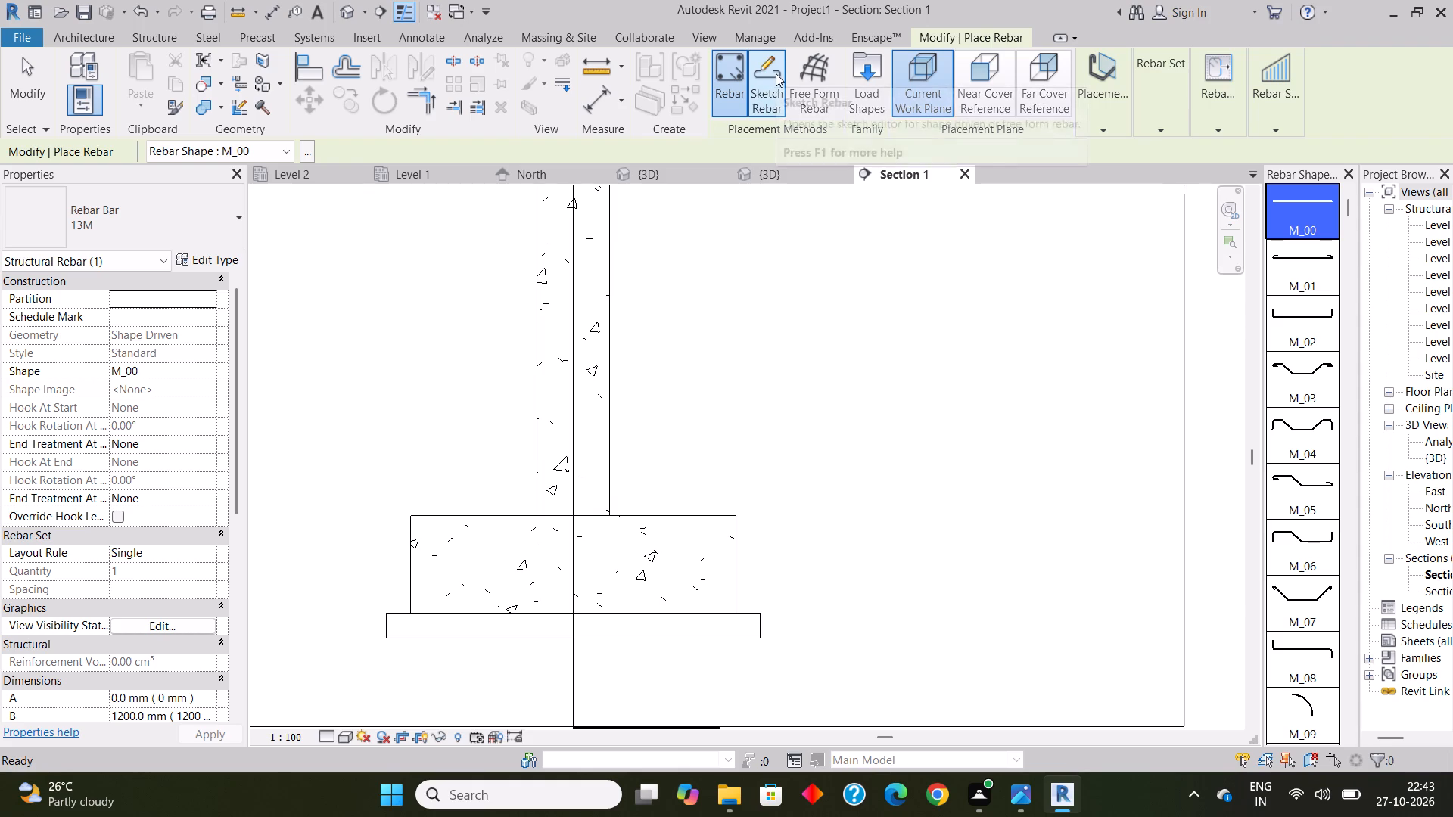
{"action": "left_click", "coordinate": [735, 527]}
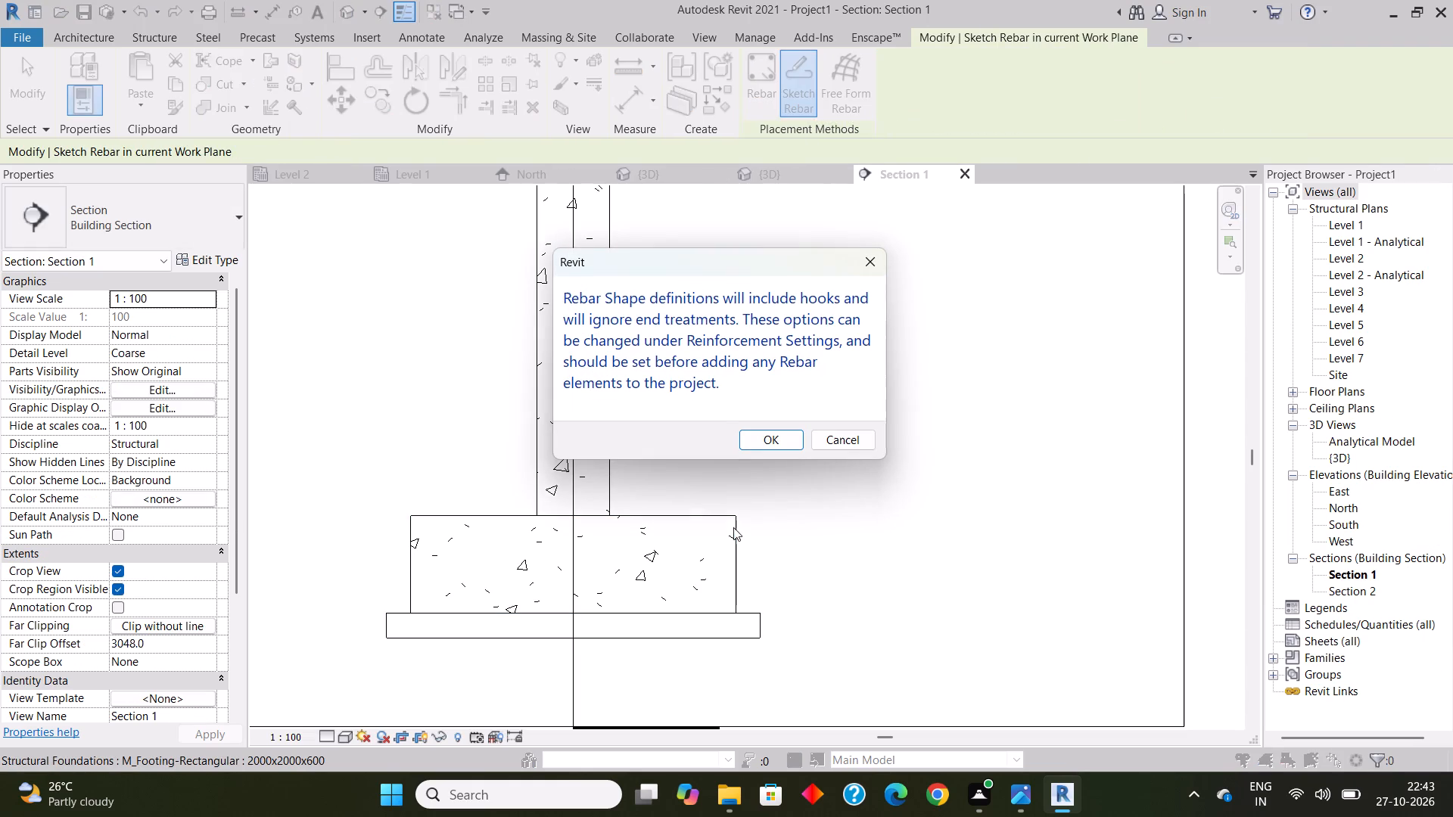
{"action": "left_click", "coordinate": [765, 439]}
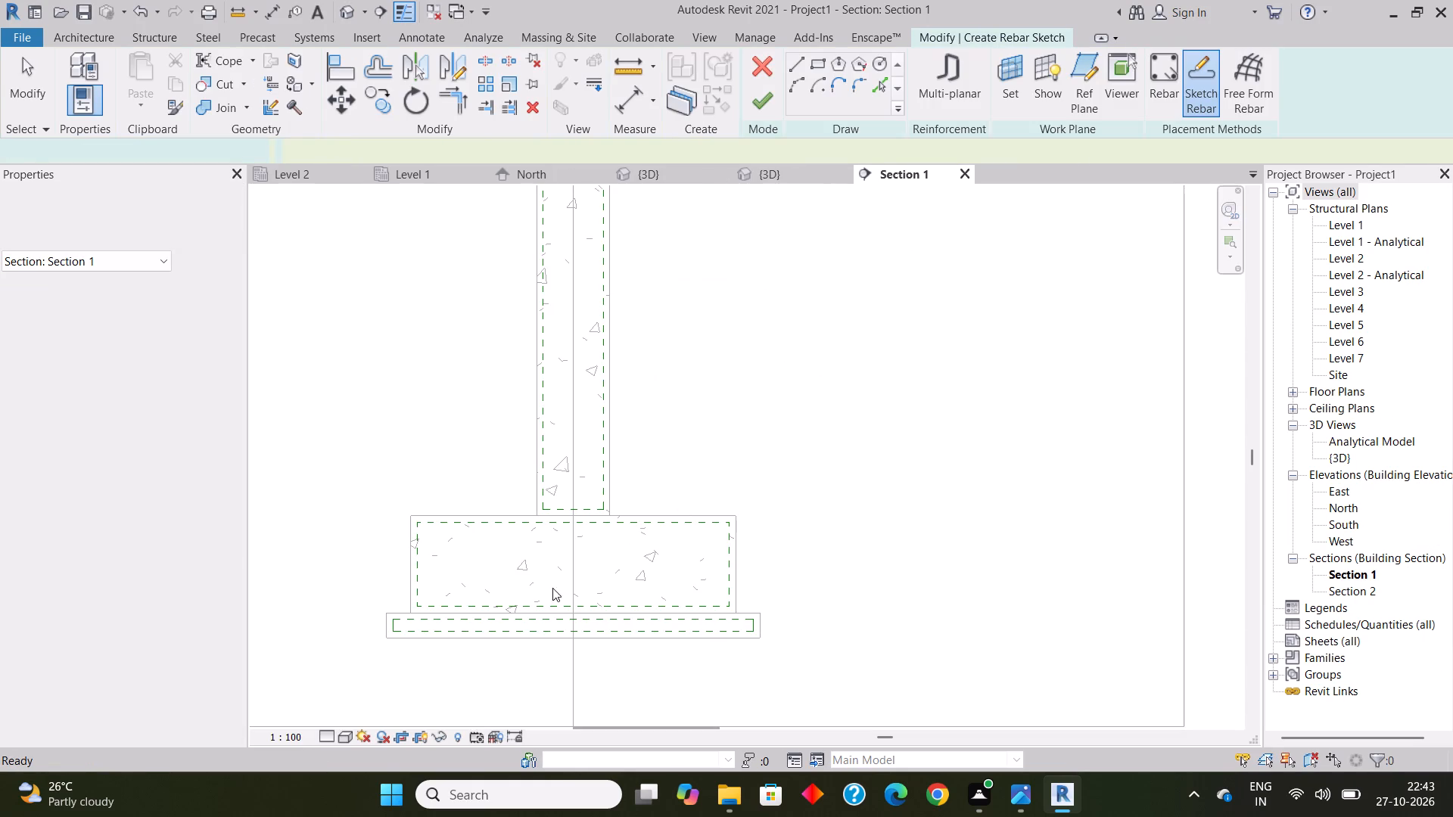
{"action": "scroll", "coordinate": [515, 598], "scroll_direction": "up", "scroll_amount": 5}
{"action": "middle_click_drag", "start_coordinate": [506, 575], "coordinate": [519, 582]}
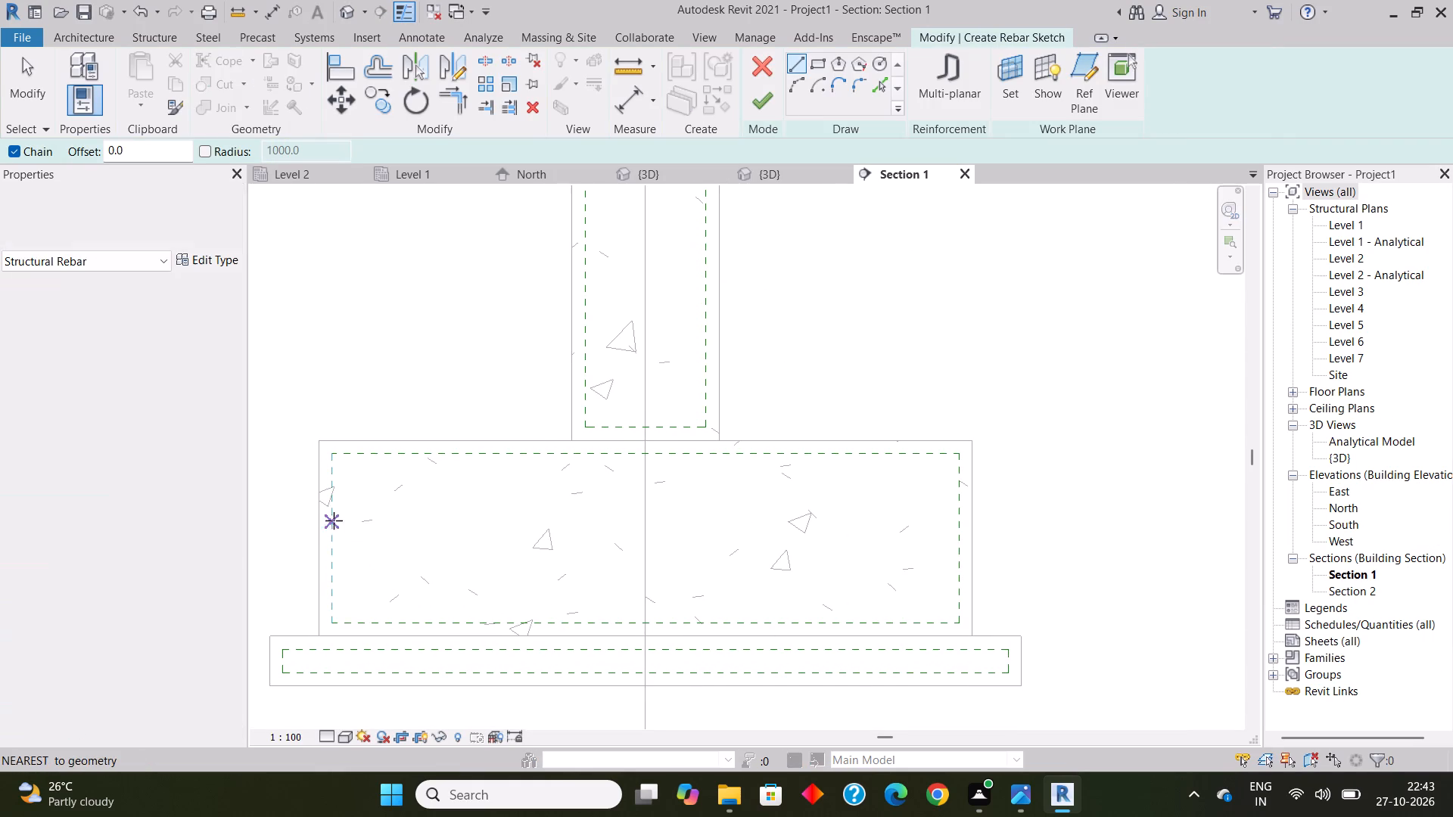
{"action": "scroll", "coordinate": [333, 520], "scroll_direction": "up", "scroll_amount": 1}
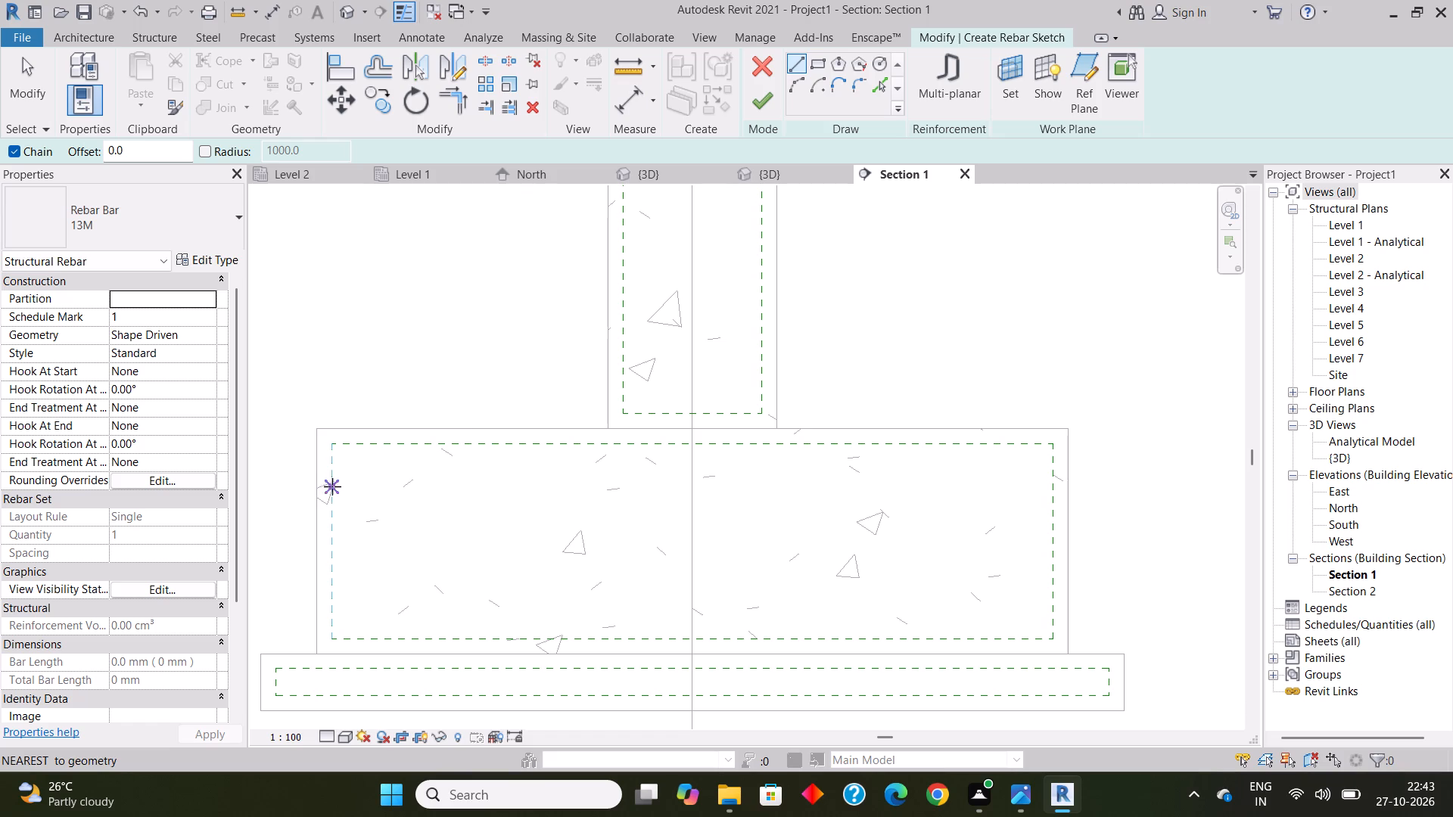
{"action": "left_click", "coordinate": [330, 445]}
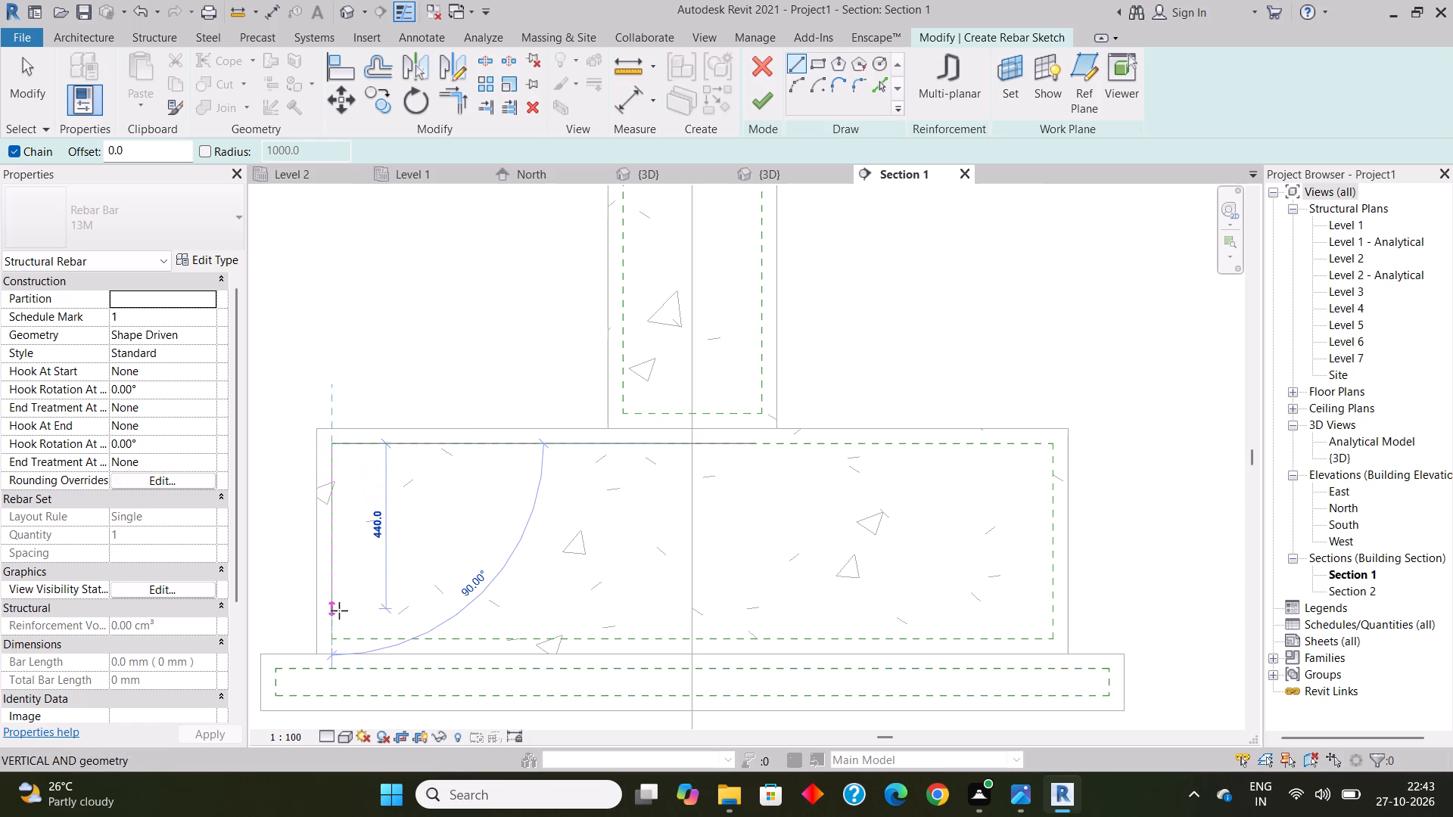
{"action": "left_click", "coordinate": [333, 635]}
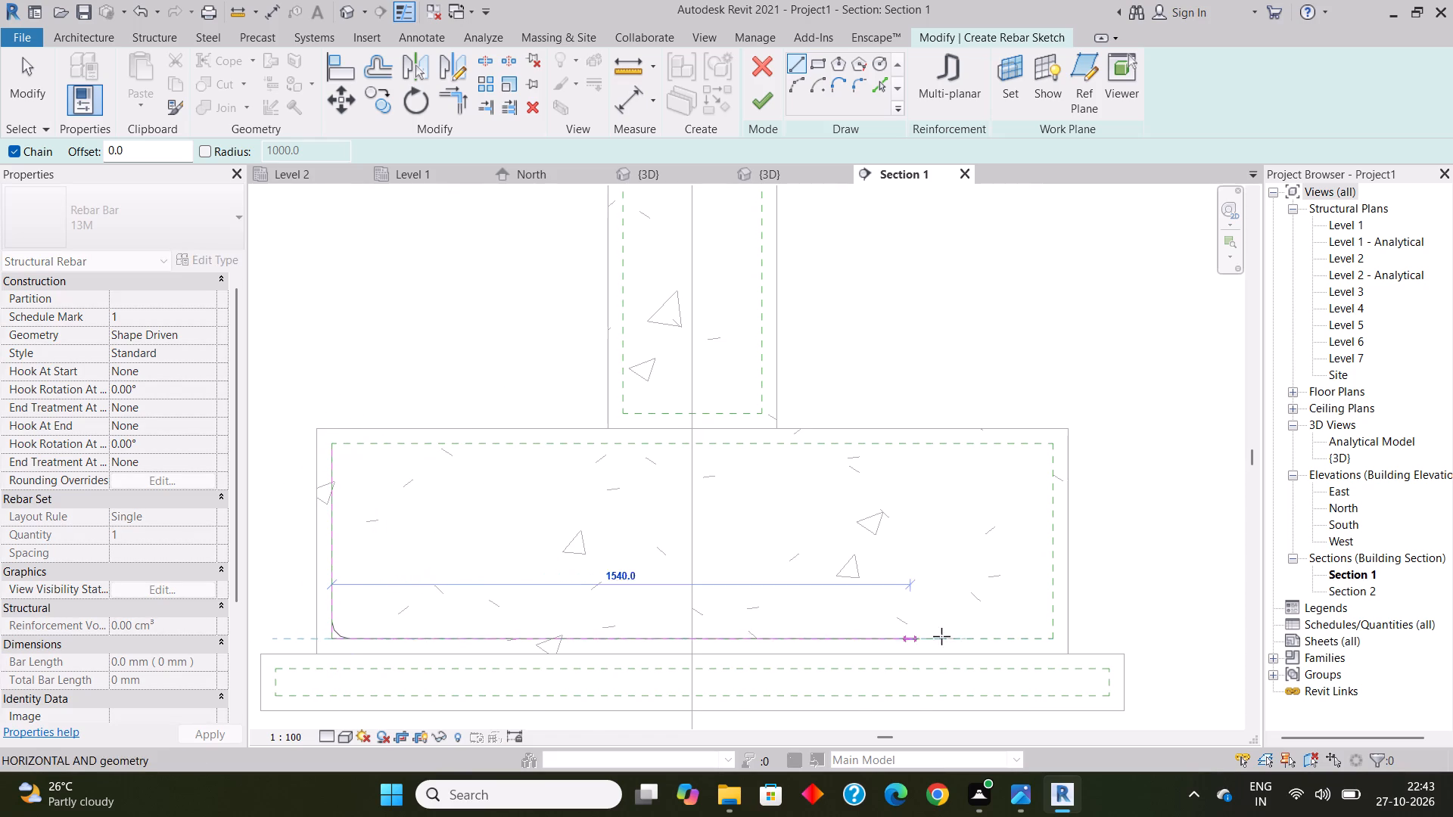
{"action": "left_click", "coordinate": [1049, 640]}
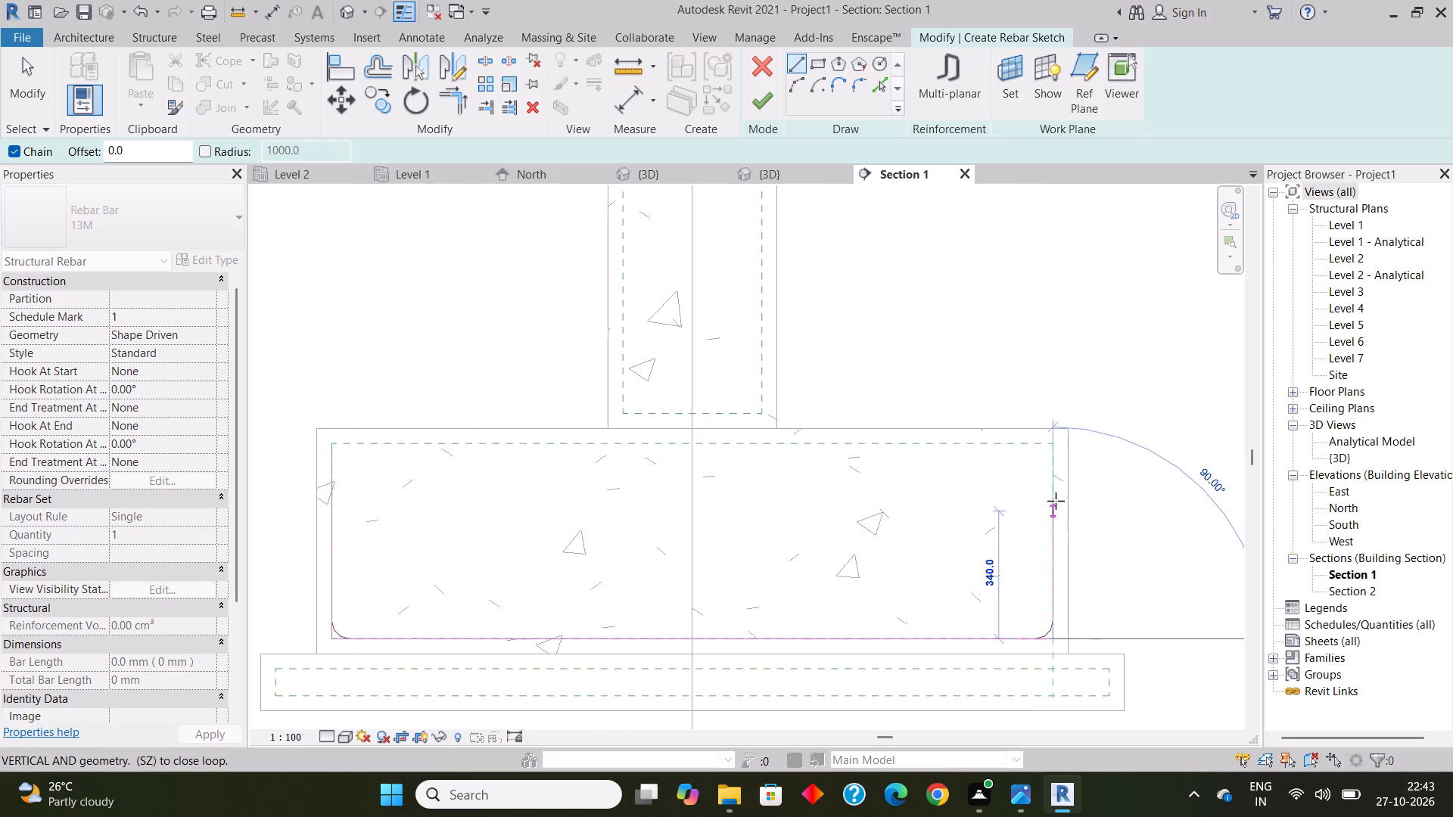
{"action": "left_click", "coordinate": [1052, 446]}
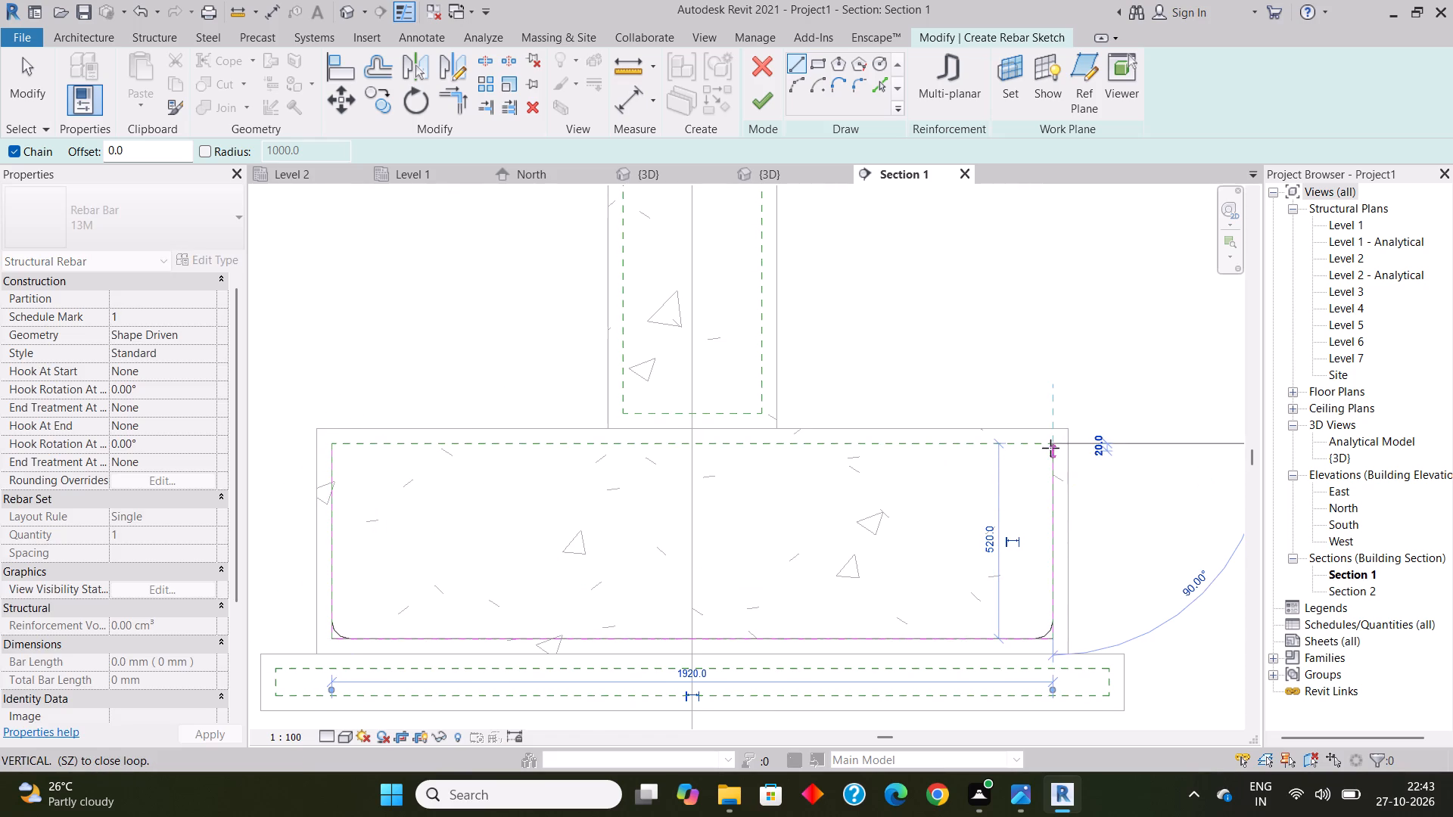
{"action": "key", "text": "Escape"}
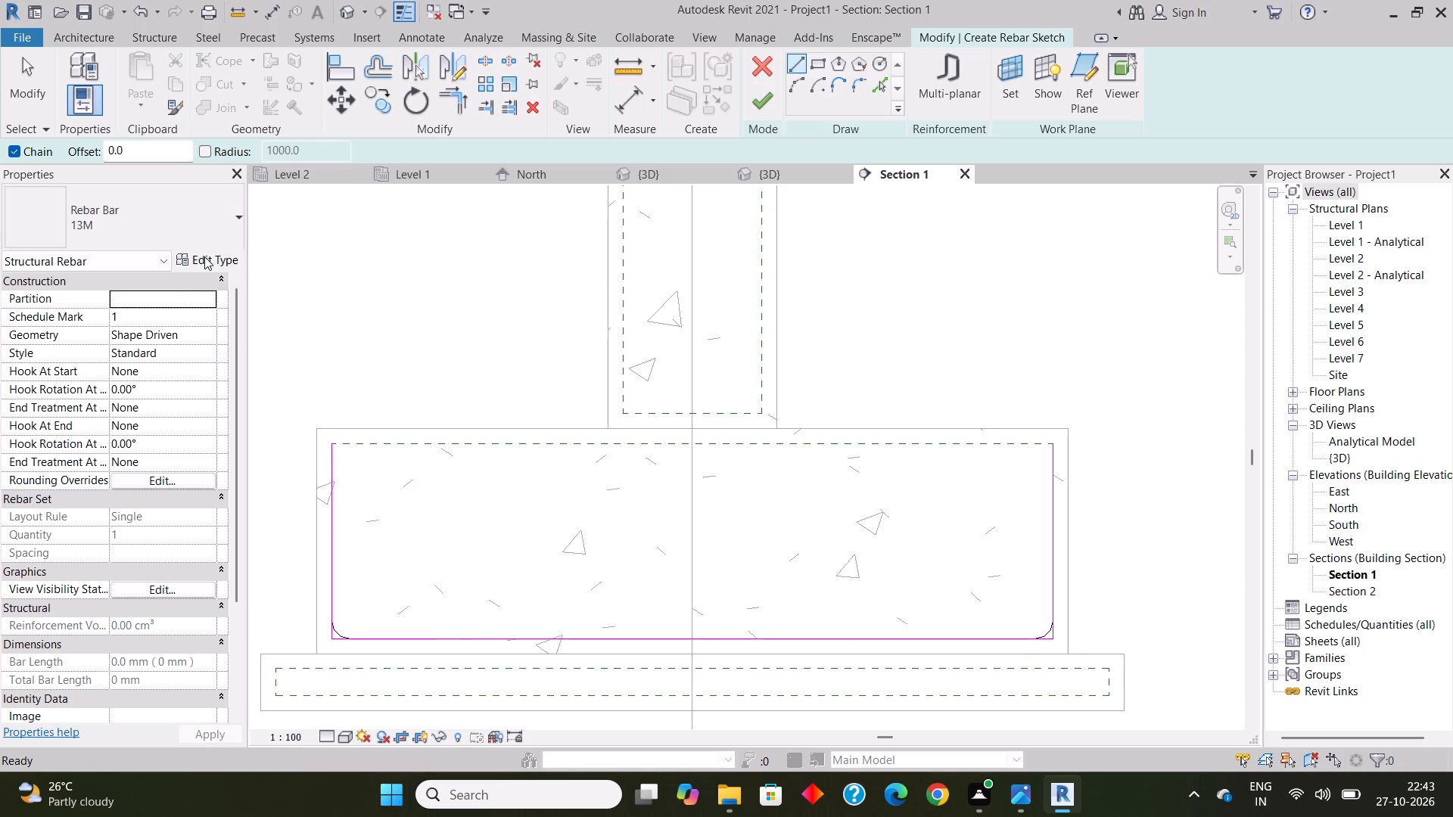
Duplicate the 13M rebar type as 16d with a 16 mm bar diameter and finish the U-shaped bar sketch.
{"action": "left_click", "coordinate": [204, 256]}
{"action": "left_click", "coordinate": [347, 260]}
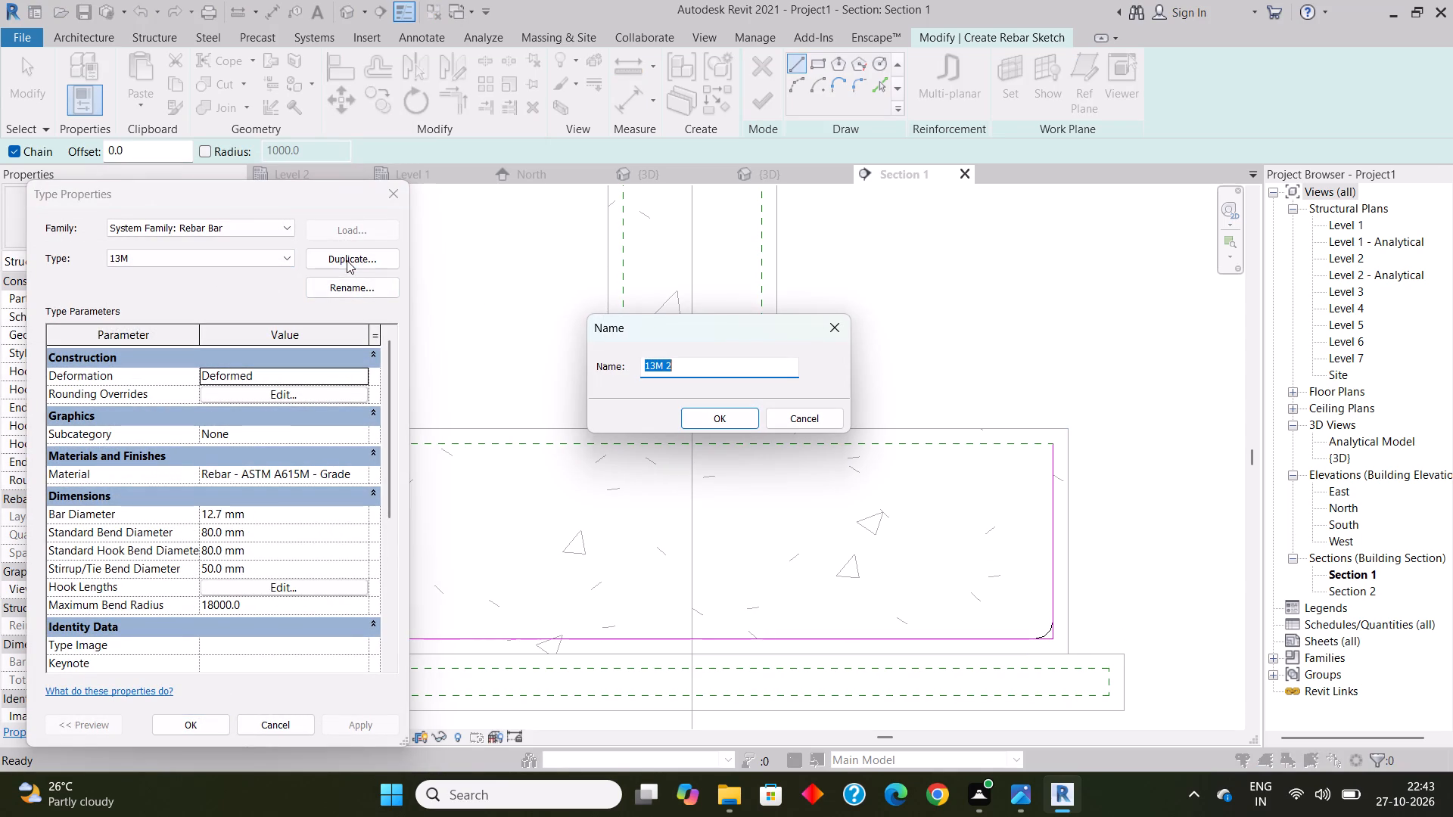
{"action": "type", "text": "16"}
{"action": "key", "text": "d"}
{"action": "key", "text": "Return"}
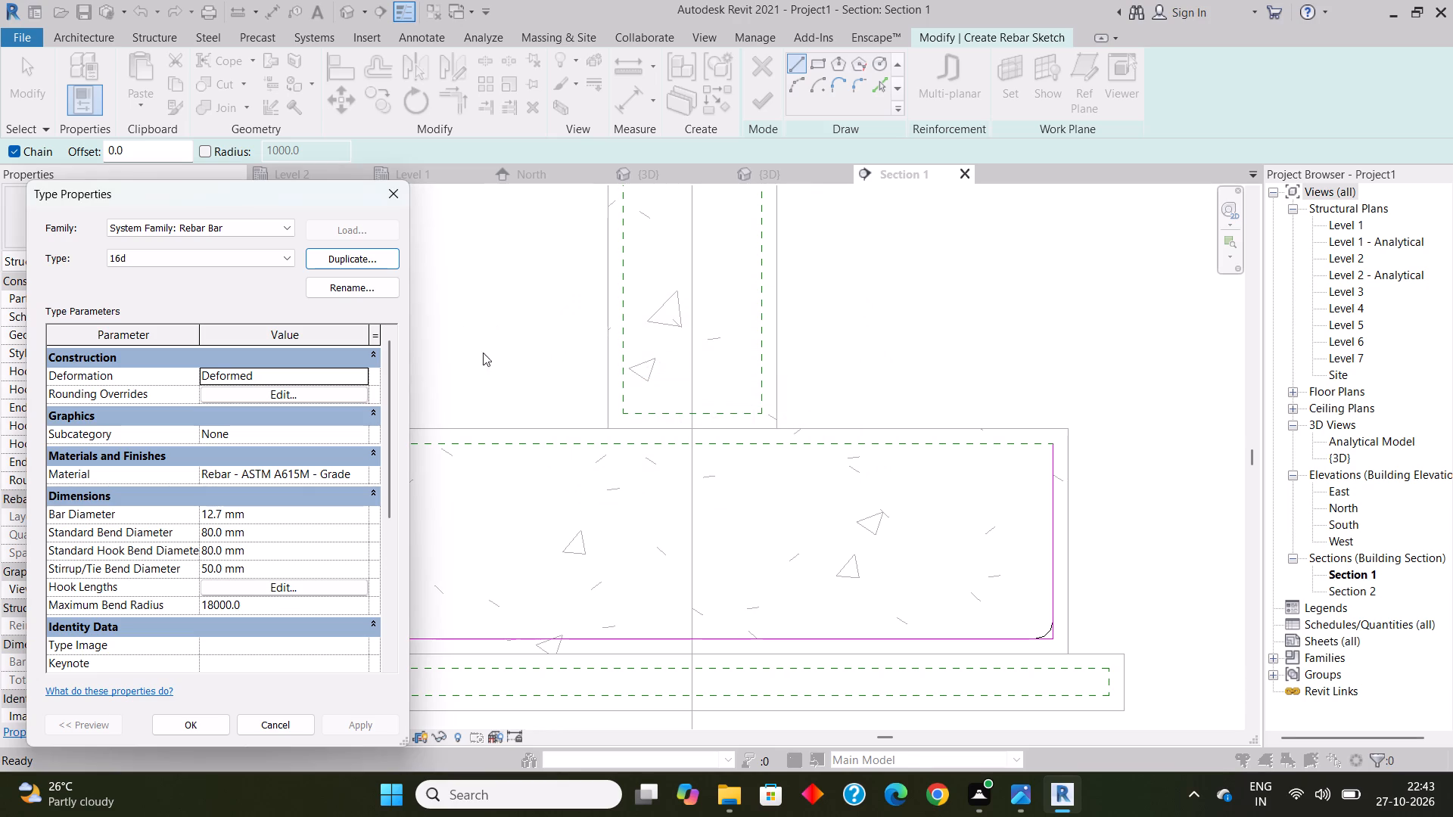
{"action": "left_click", "coordinate": [268, 515]}
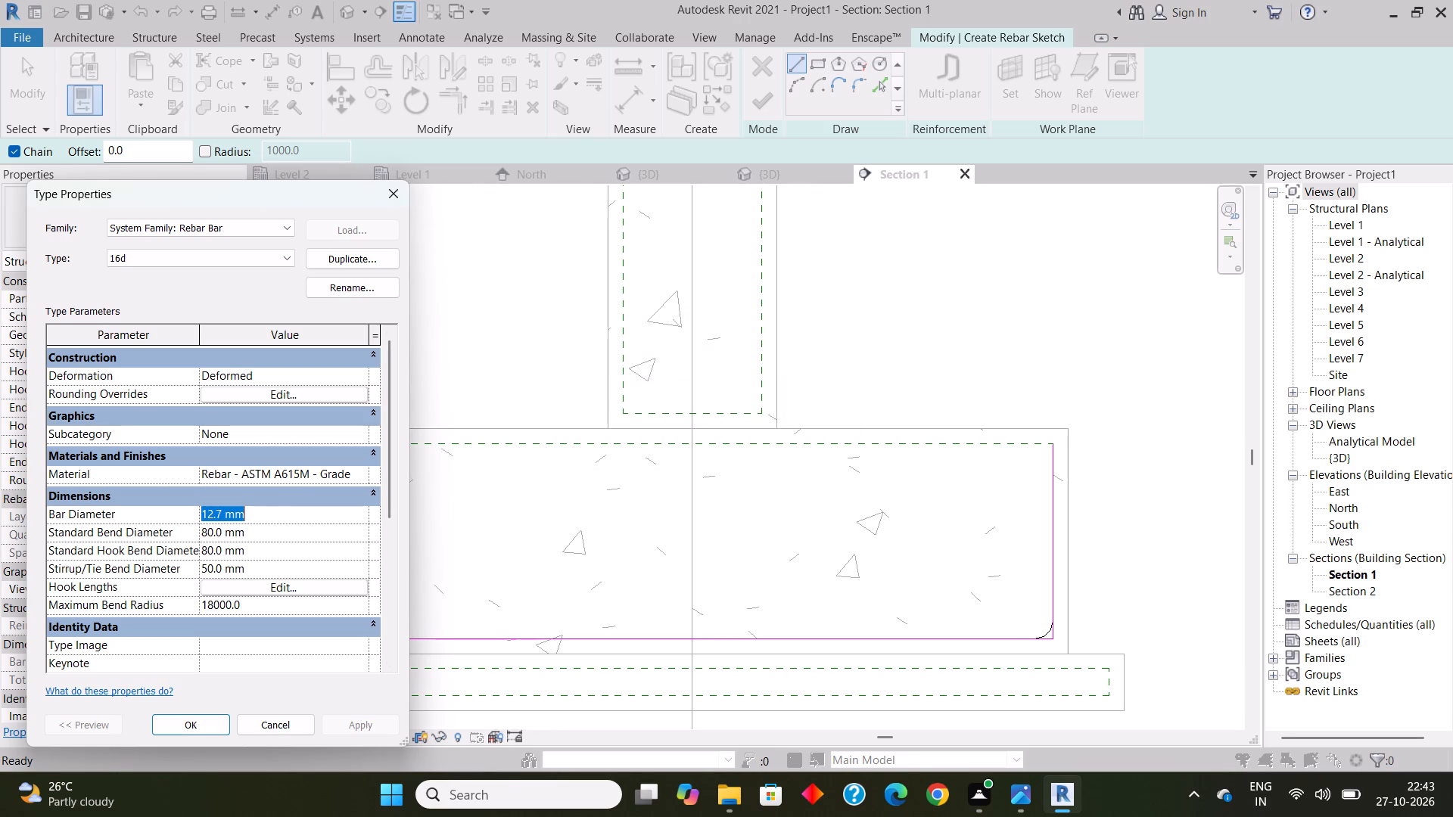
{"action": "type", "text": "16"}
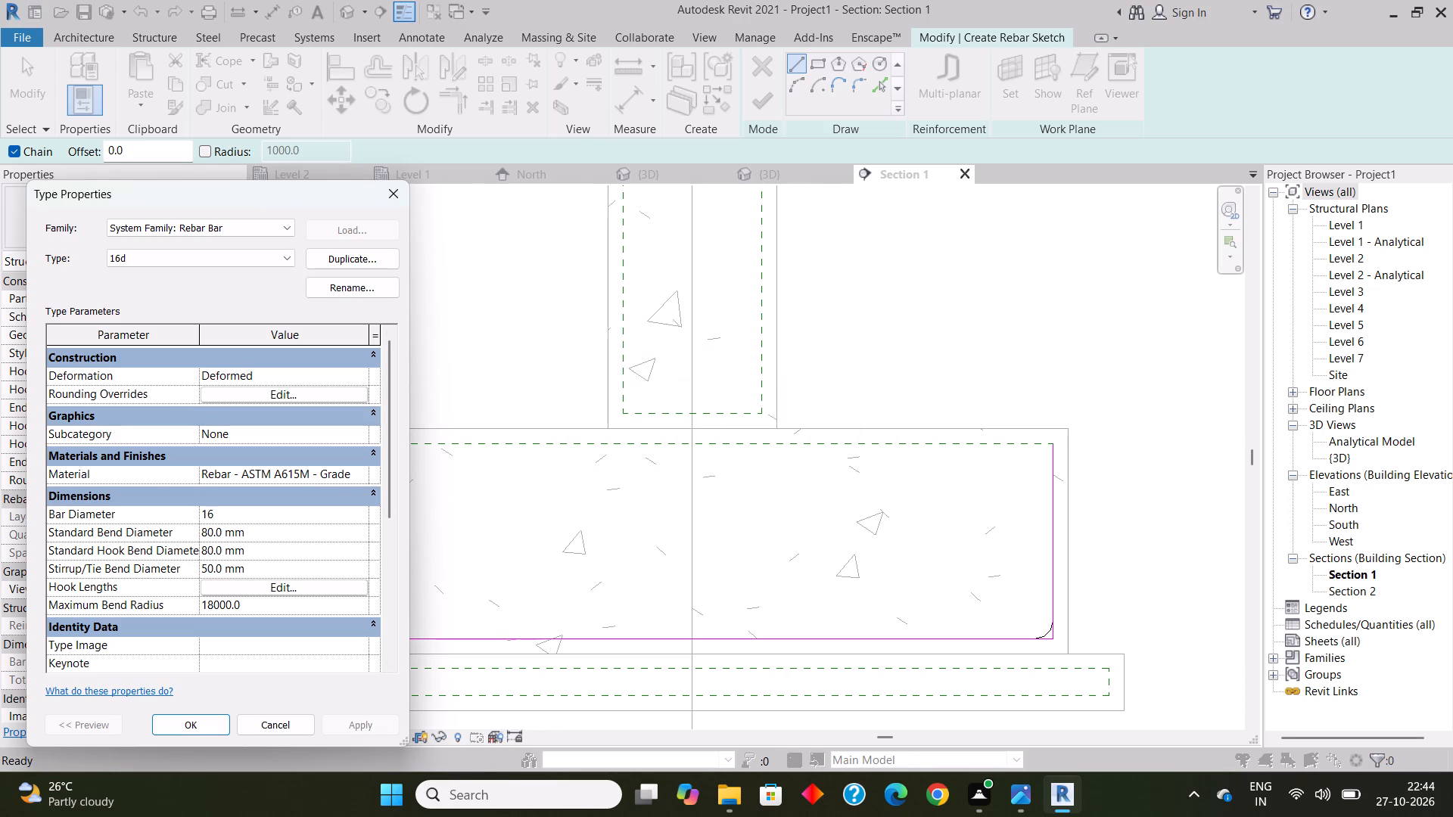
{"action": "type", "text": "mm"}
{"action": "key", "text": "Return"}
{"action": "left_click", "coordinate": [199, 725]}
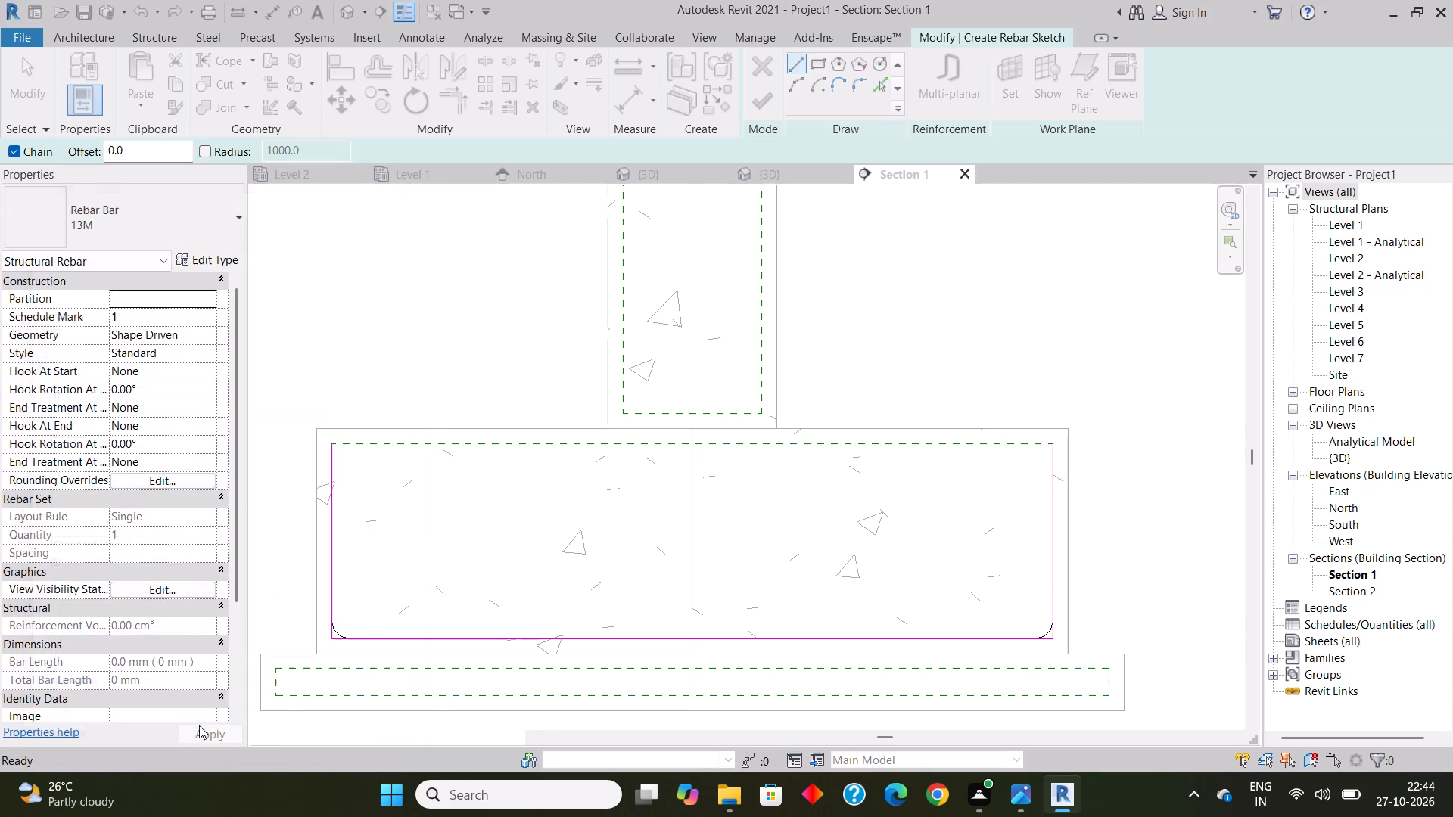
{"action": "scroll", "coordinate": [621, 567], "scroll_direction": "down", "scroll_amount": 1}
{"action": "middle_click_drag", "start_coordinate": [638, 560], "coordinate": [579, 551]}
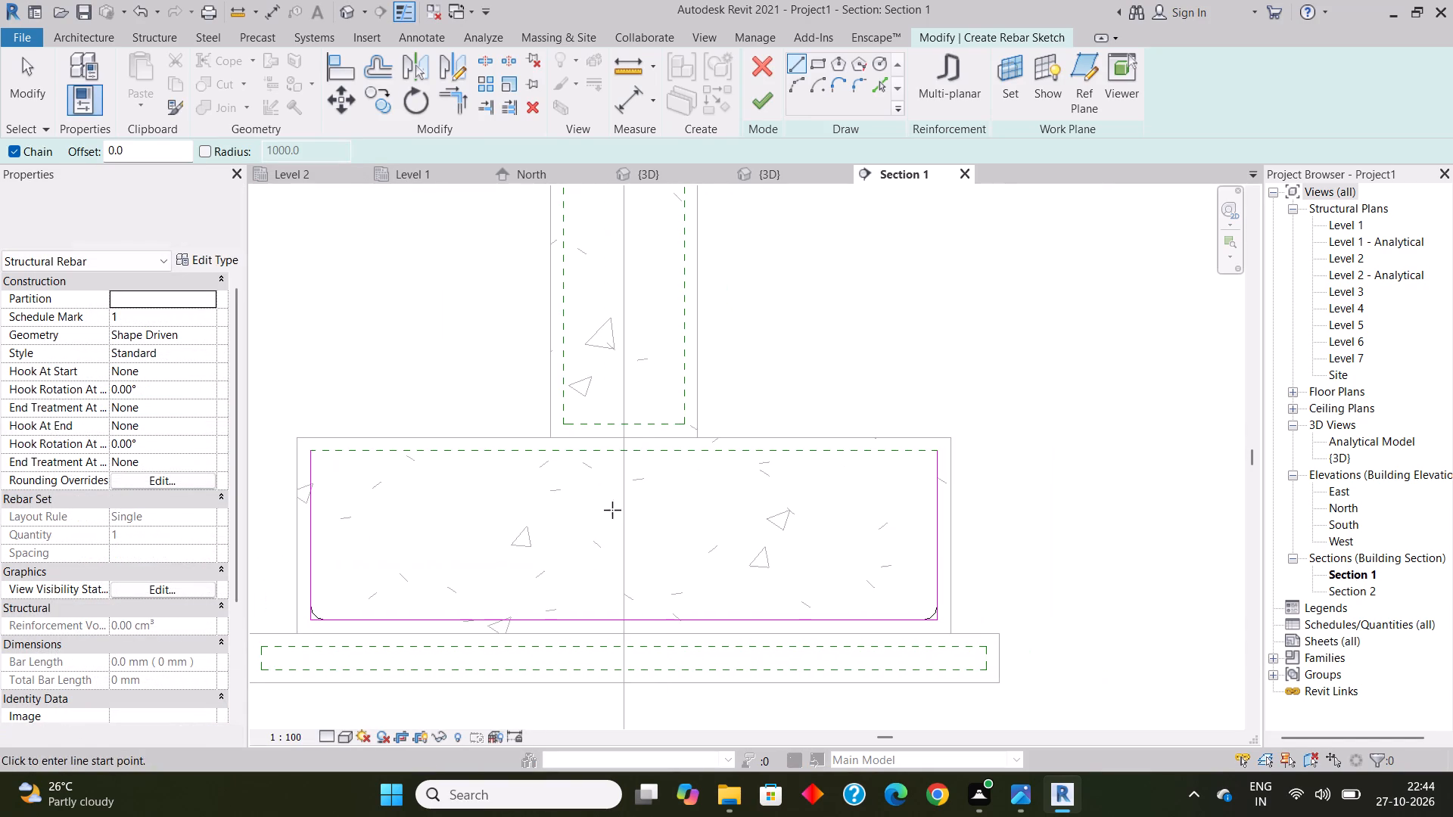
{"action": "left_click", "coordinate": [763, 100]}
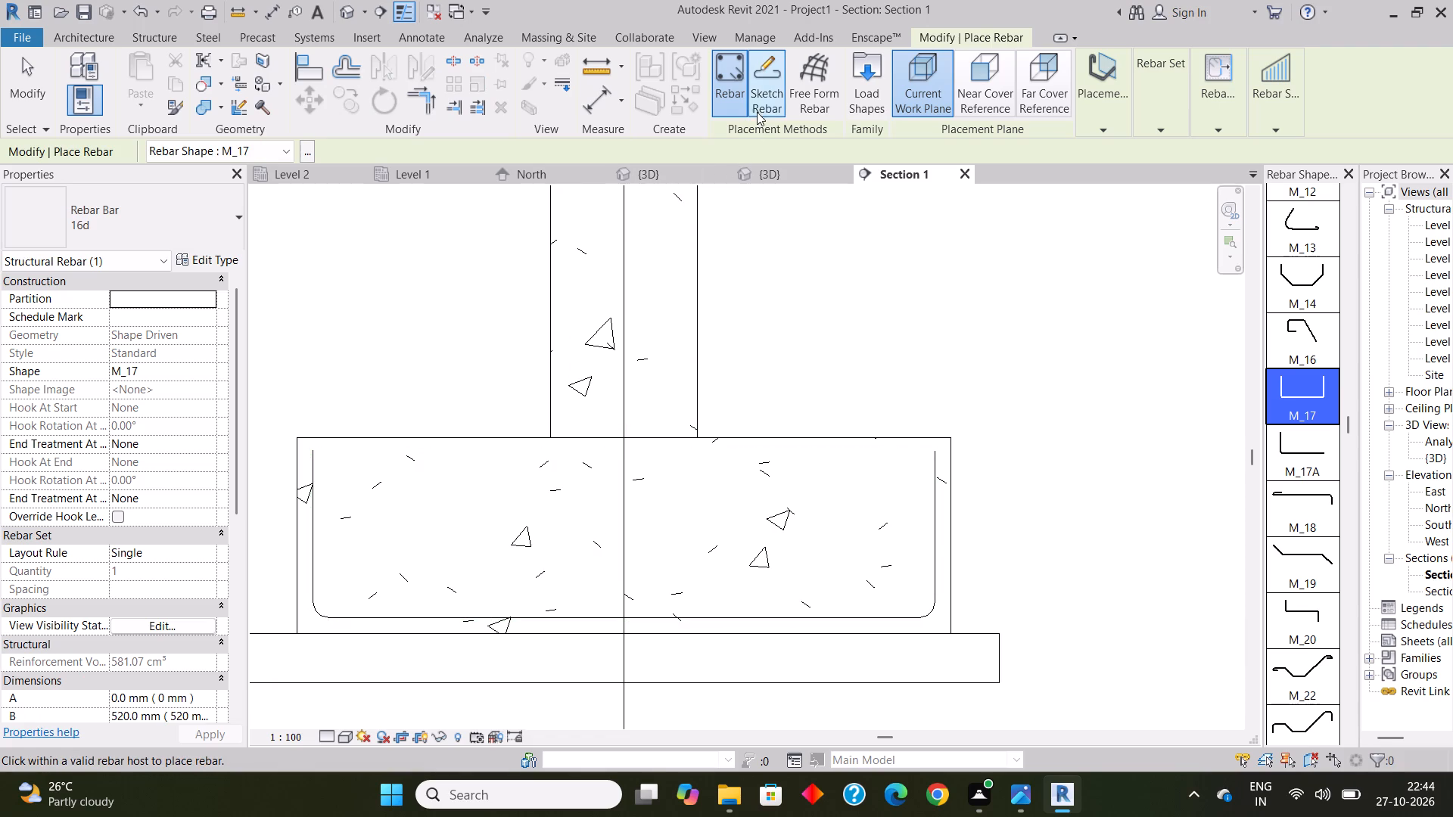
Sketch an inverted U-shaped 16d rebar along the footing's top cover line, 1920 mm wide with legs down about 464 mm.
{"action": "left_click", "coordinate": [765, 89]}
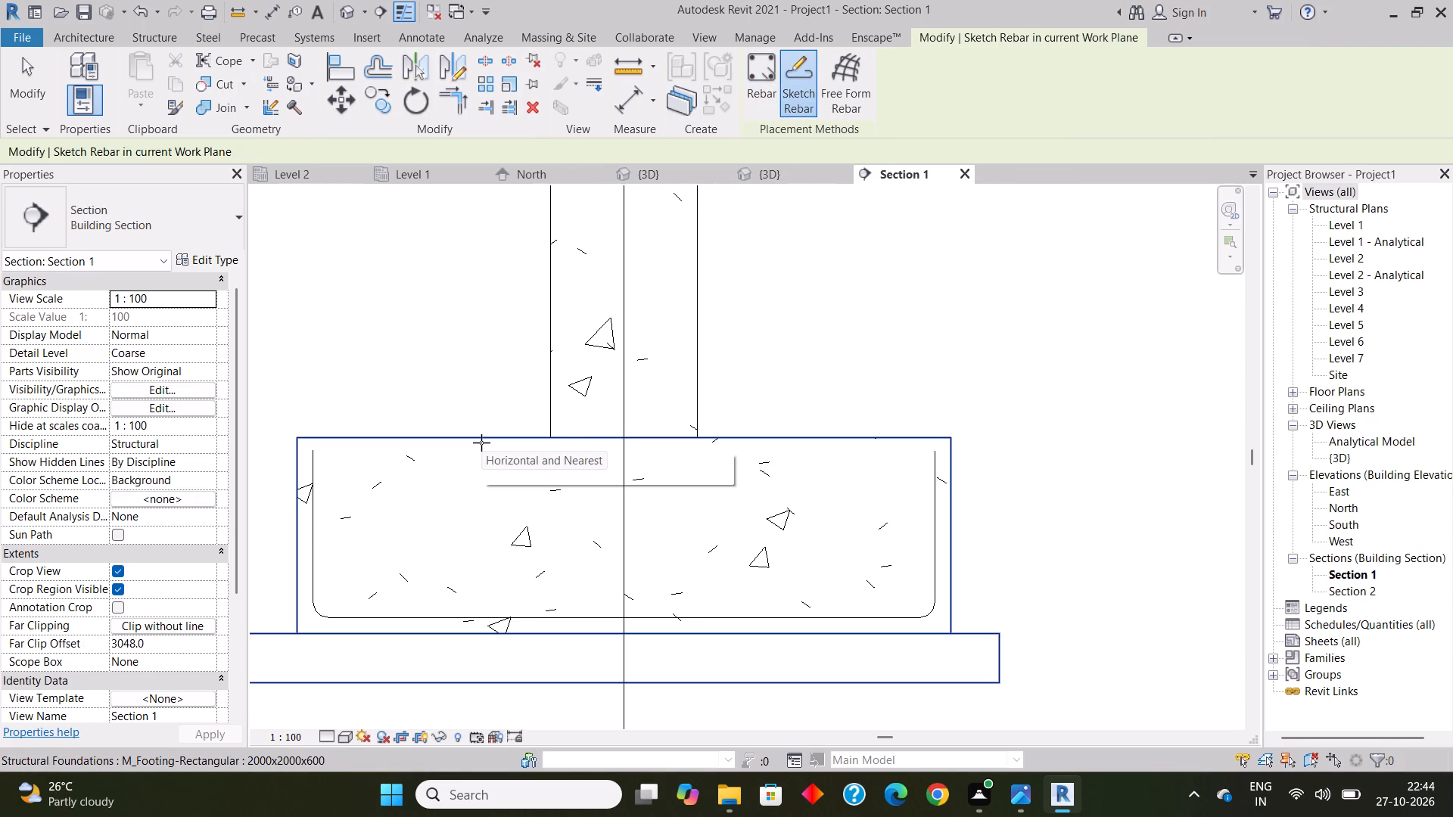
{"action": "left_click", "coordinate": [481, 443]}
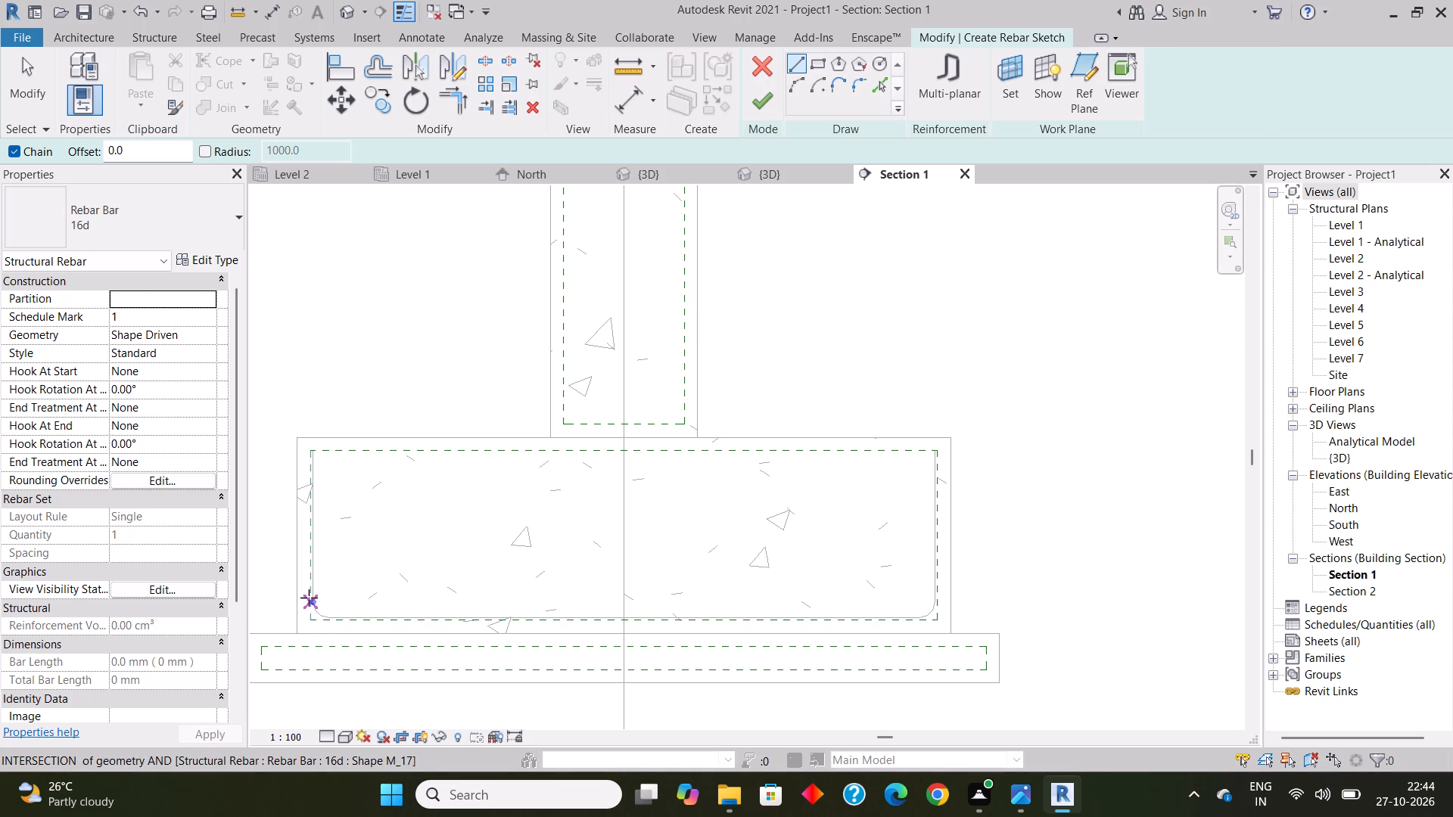
{"action": "left_click", "coordinate": [309, 598]}
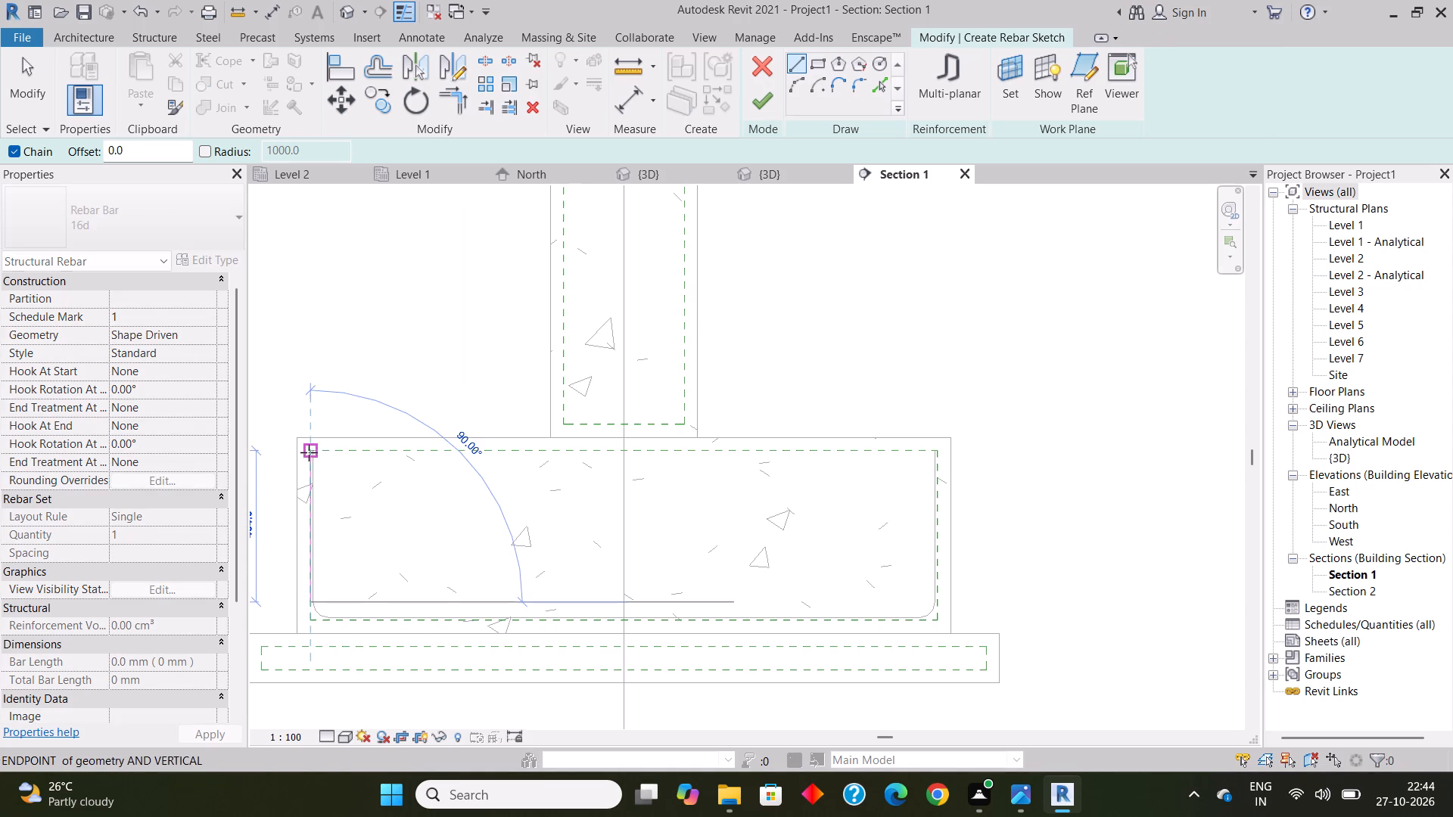
{"action": "left_click", "coordinate": [309, 452]}
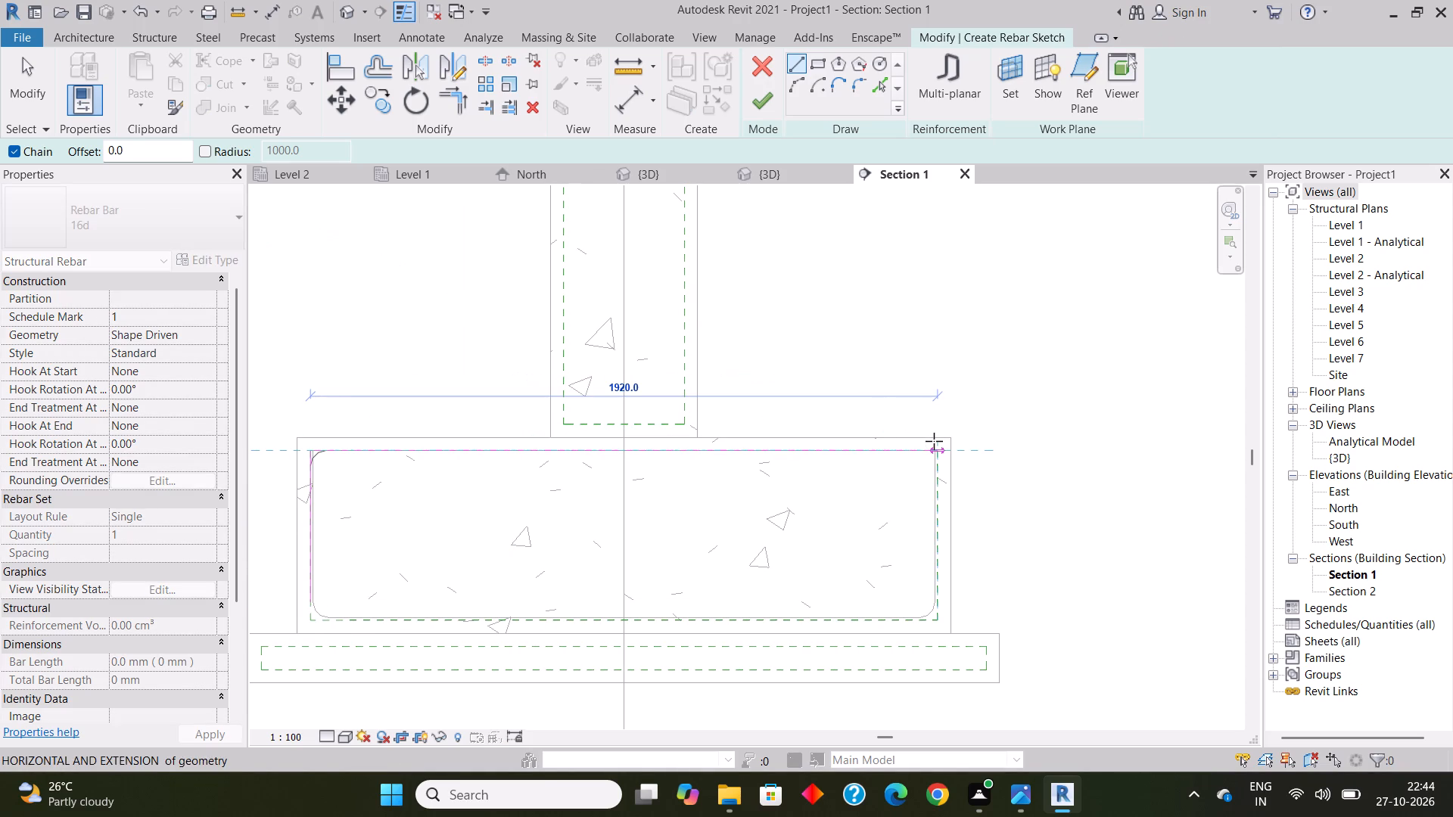
{"action": "left_click", "coordinate": [939, 452]}
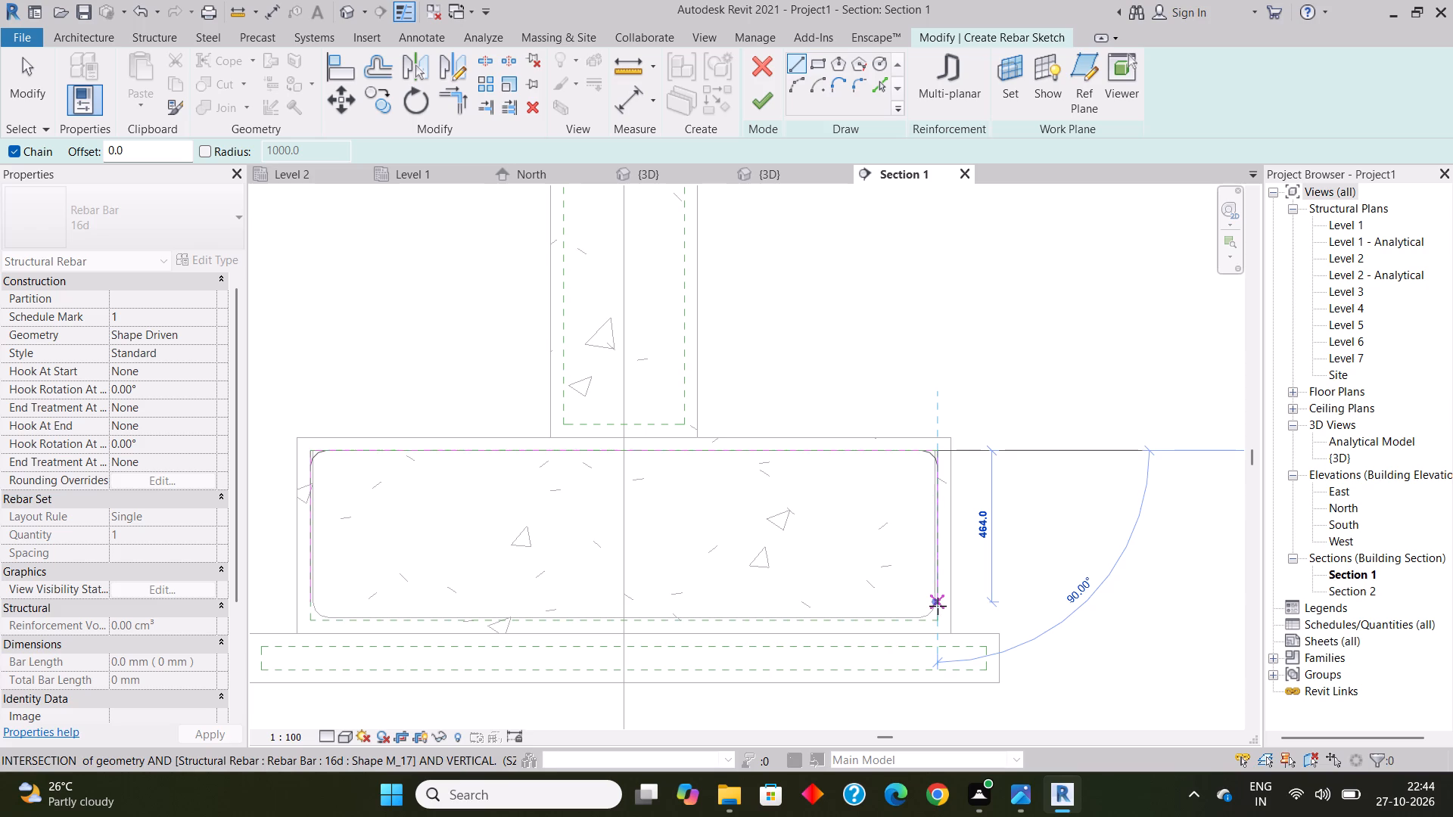
{"action": "left_click", "coordinate": [938, 606]}
{"action": "key", "text": "Escape"}
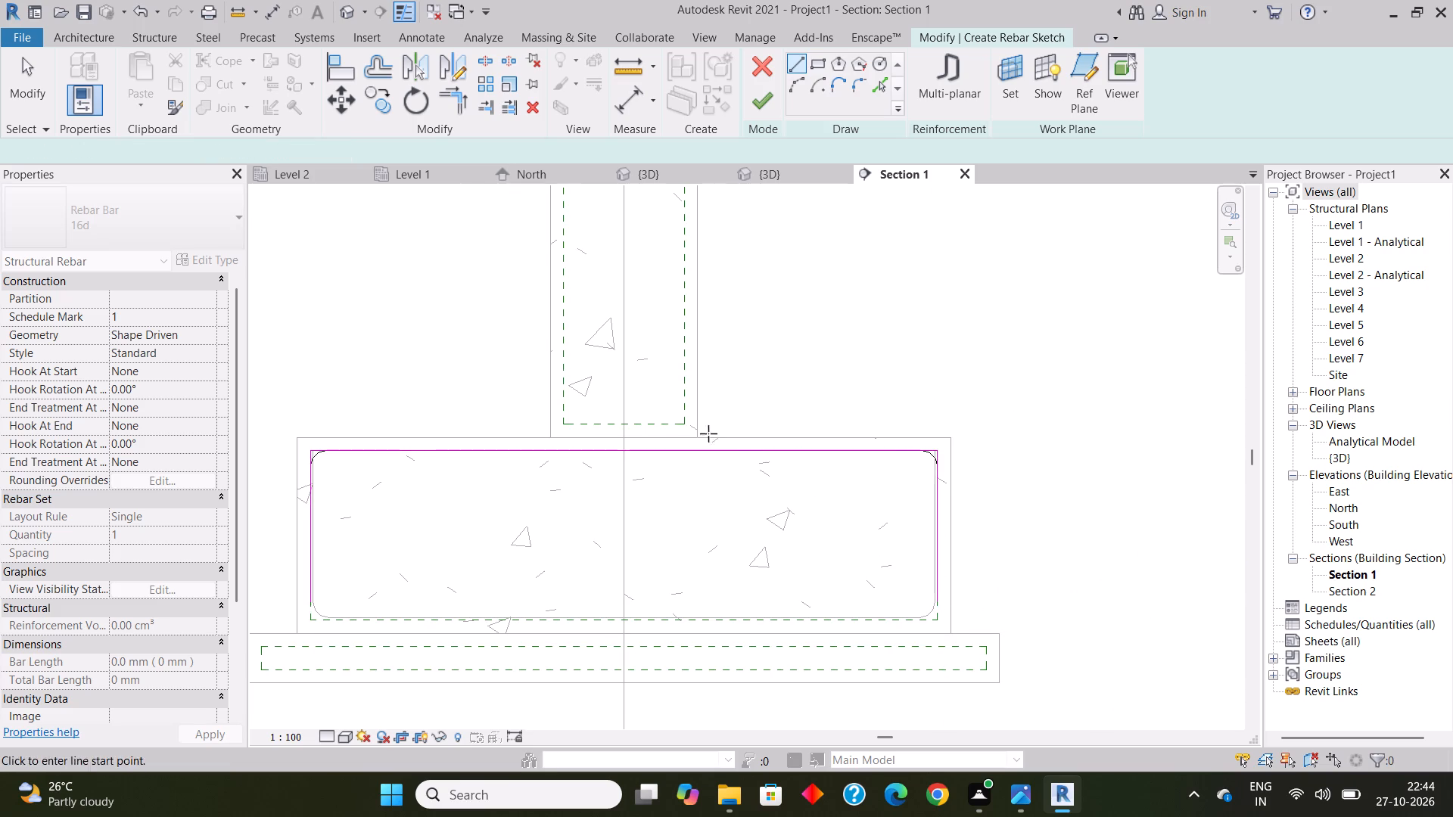
{"action": "left_click", "coordinate": [760, 94]}
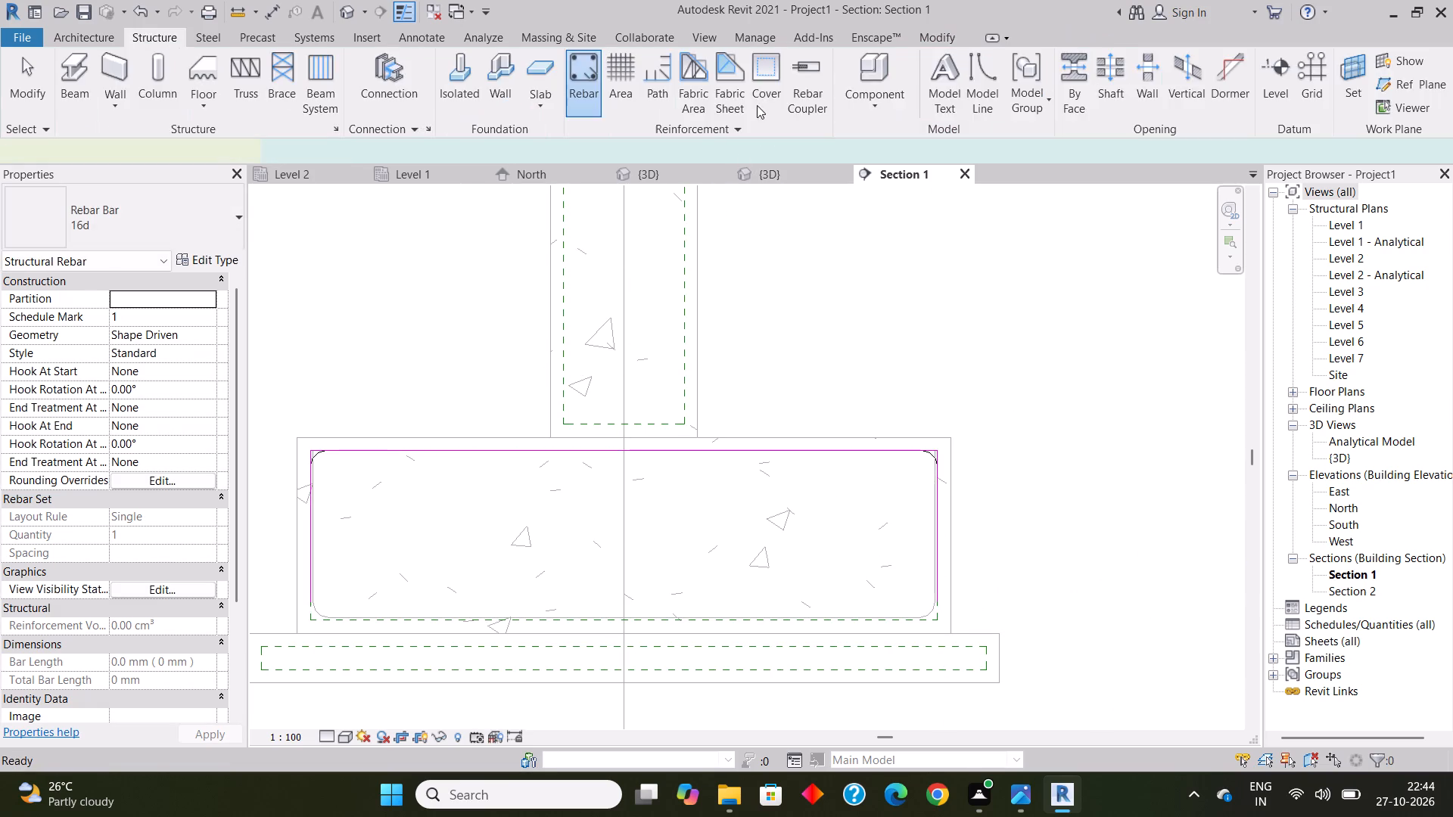
{"action": "key", "text": "Escape"}
Distribute the inverted U-shaped top rebar through the footing using a Maximum Spacing layout at 150 mm.
{"action": "left_click", "coordinate": [703, 453]}
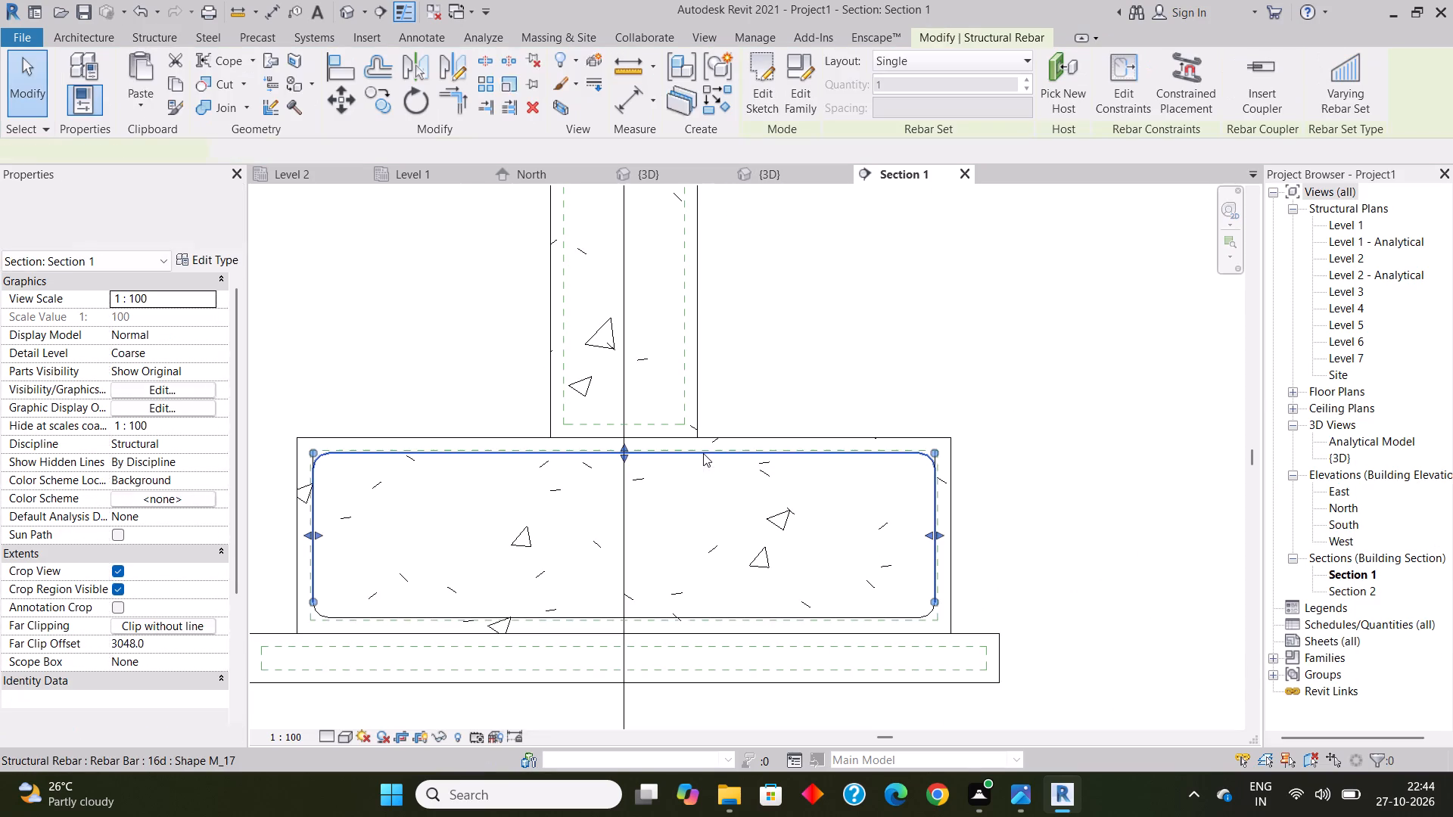
{"action": "left_click", "coordinate": [931, 66]}
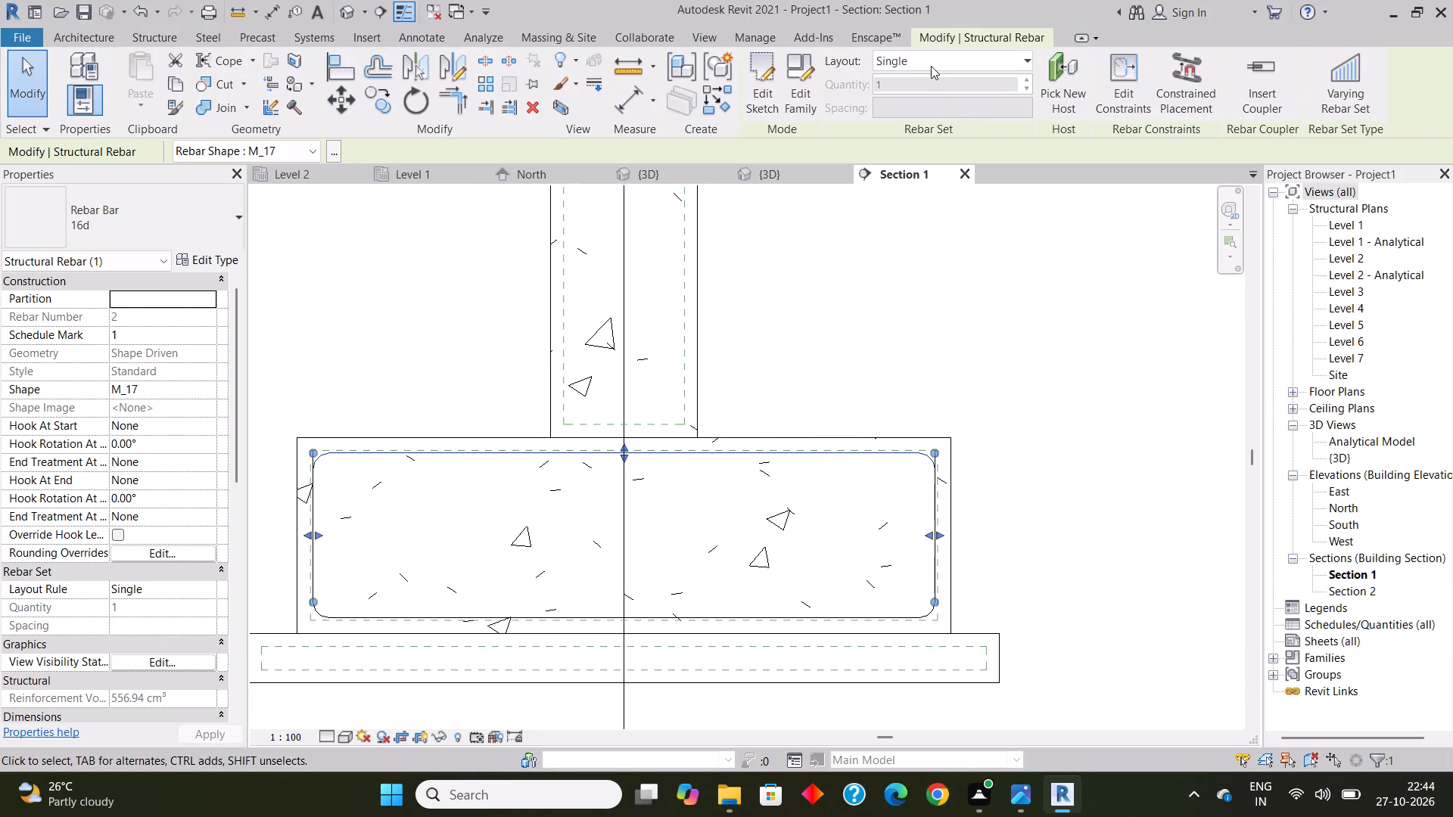
{"action": "left_click", "coordinate": [935, 125]}
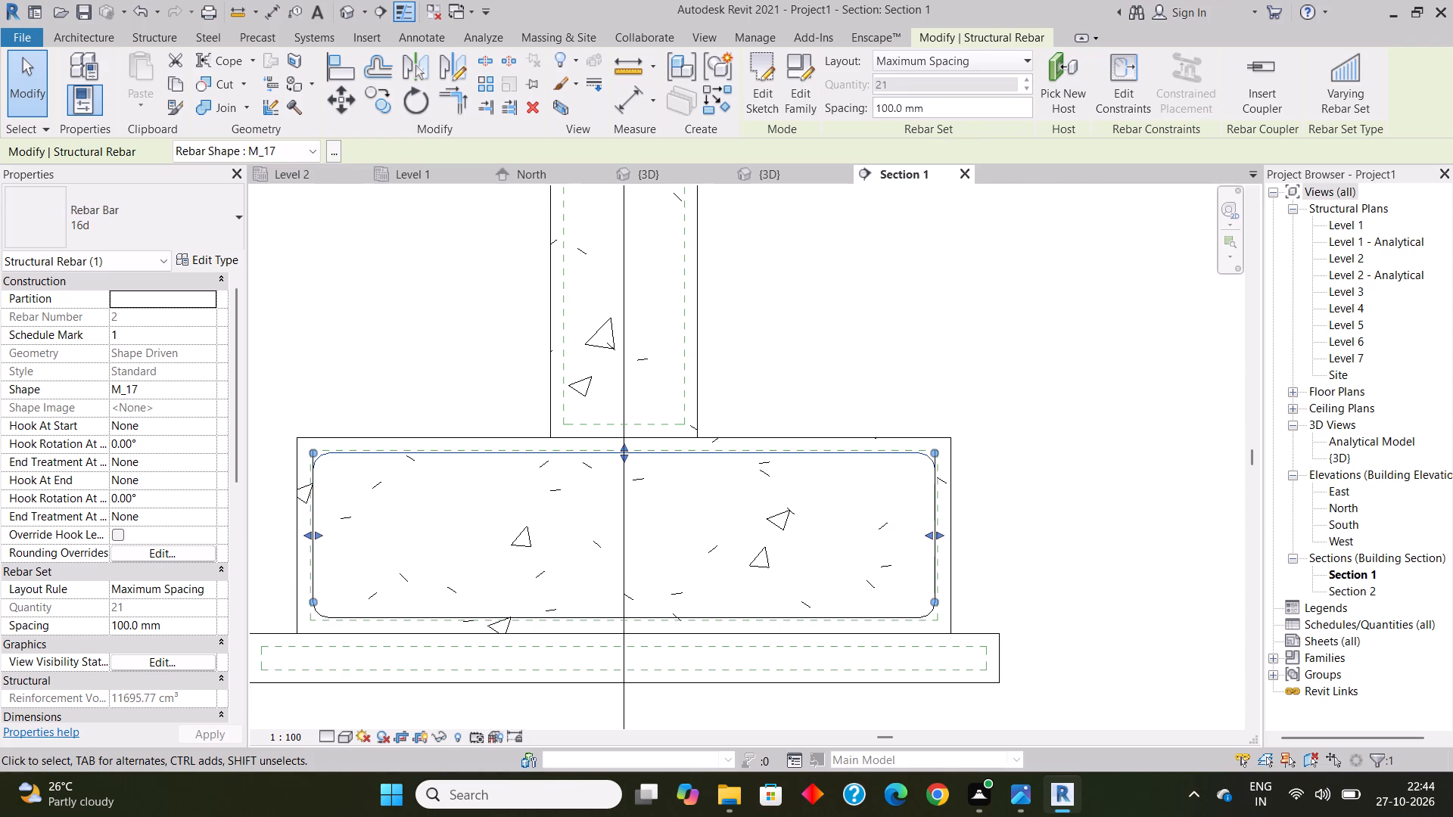
{"action": "left_click", "coordinate": [926, 109]}
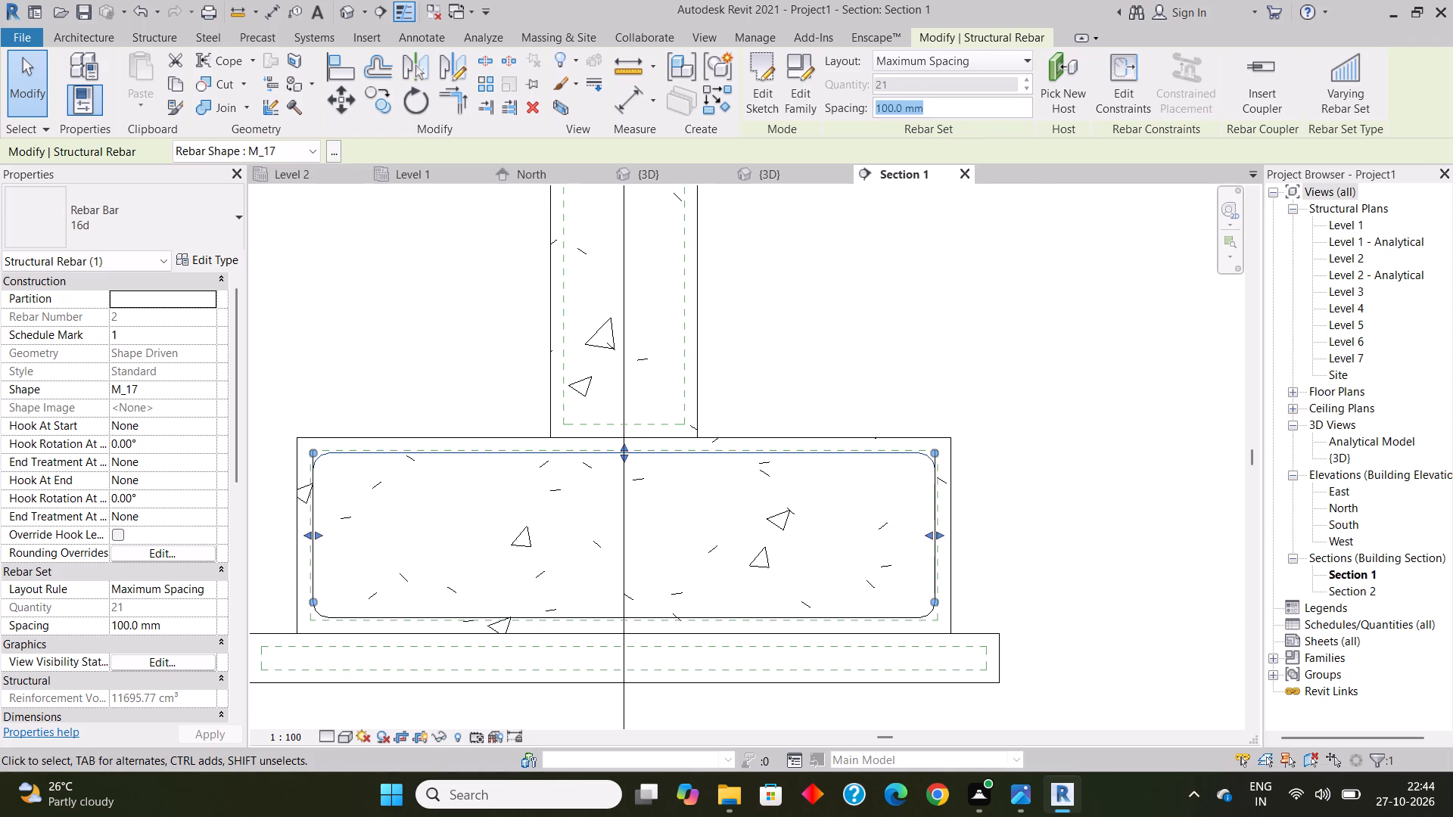
{"action": "type", "text": "150mm"}
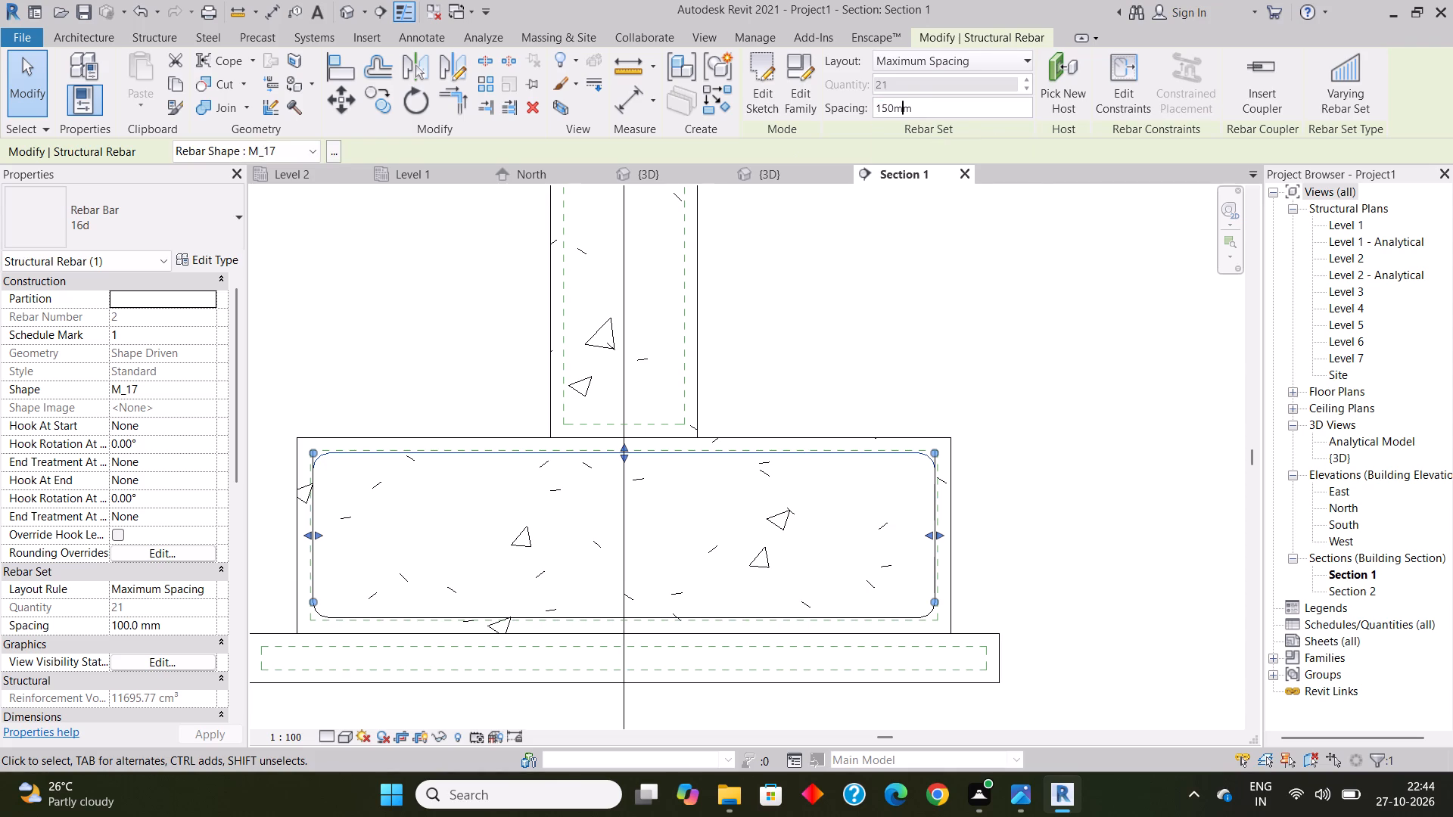
{"action": "key", "text": "Return"}
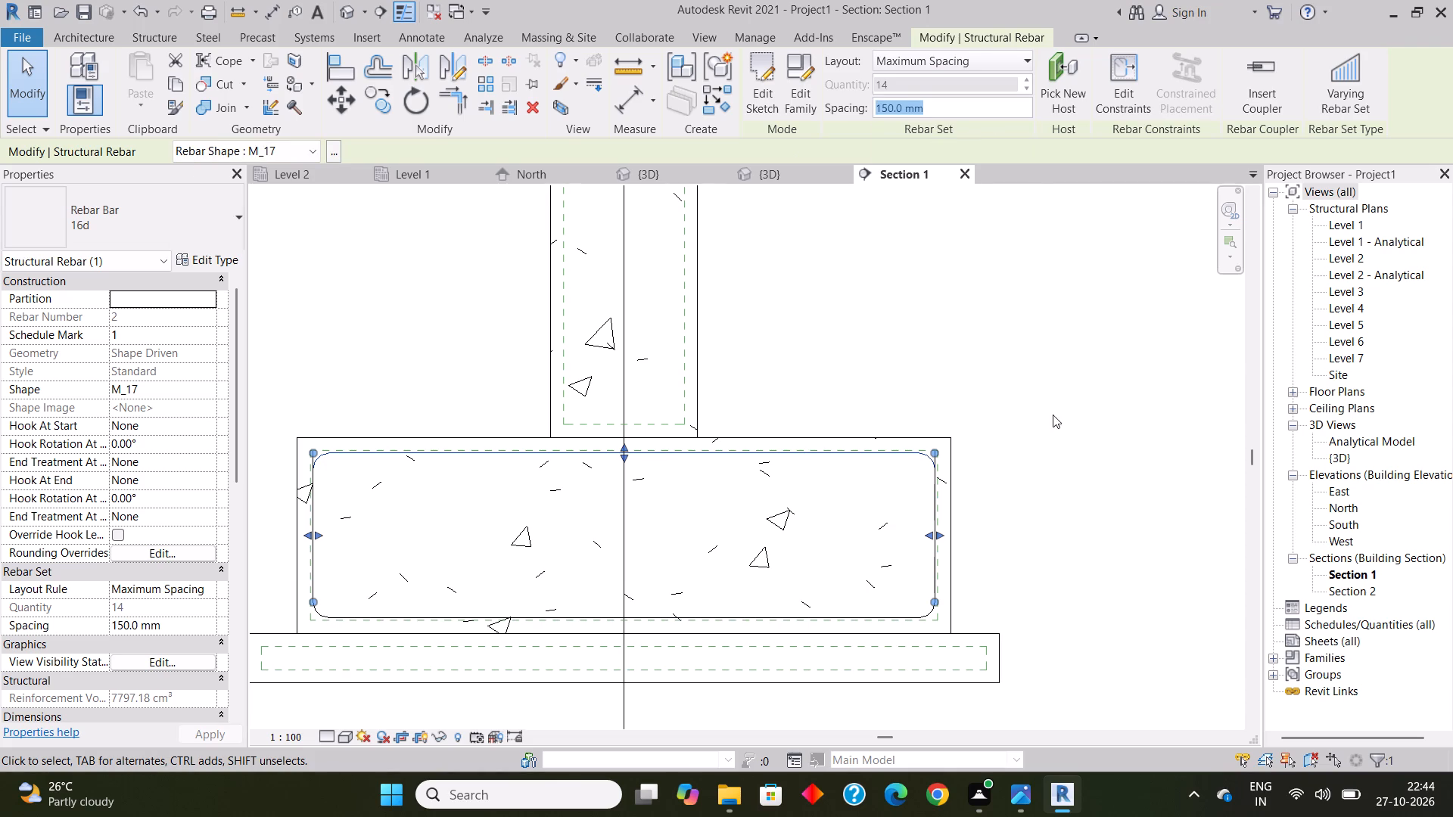
{"action": "left_click", "coordinate": [1091, 506]}
Distribute the U-shaped bottom rebar through the footing using a Maximum Spacing layout at 150 mm.
{"action": "left_click", "coordinate": [879, 620]}
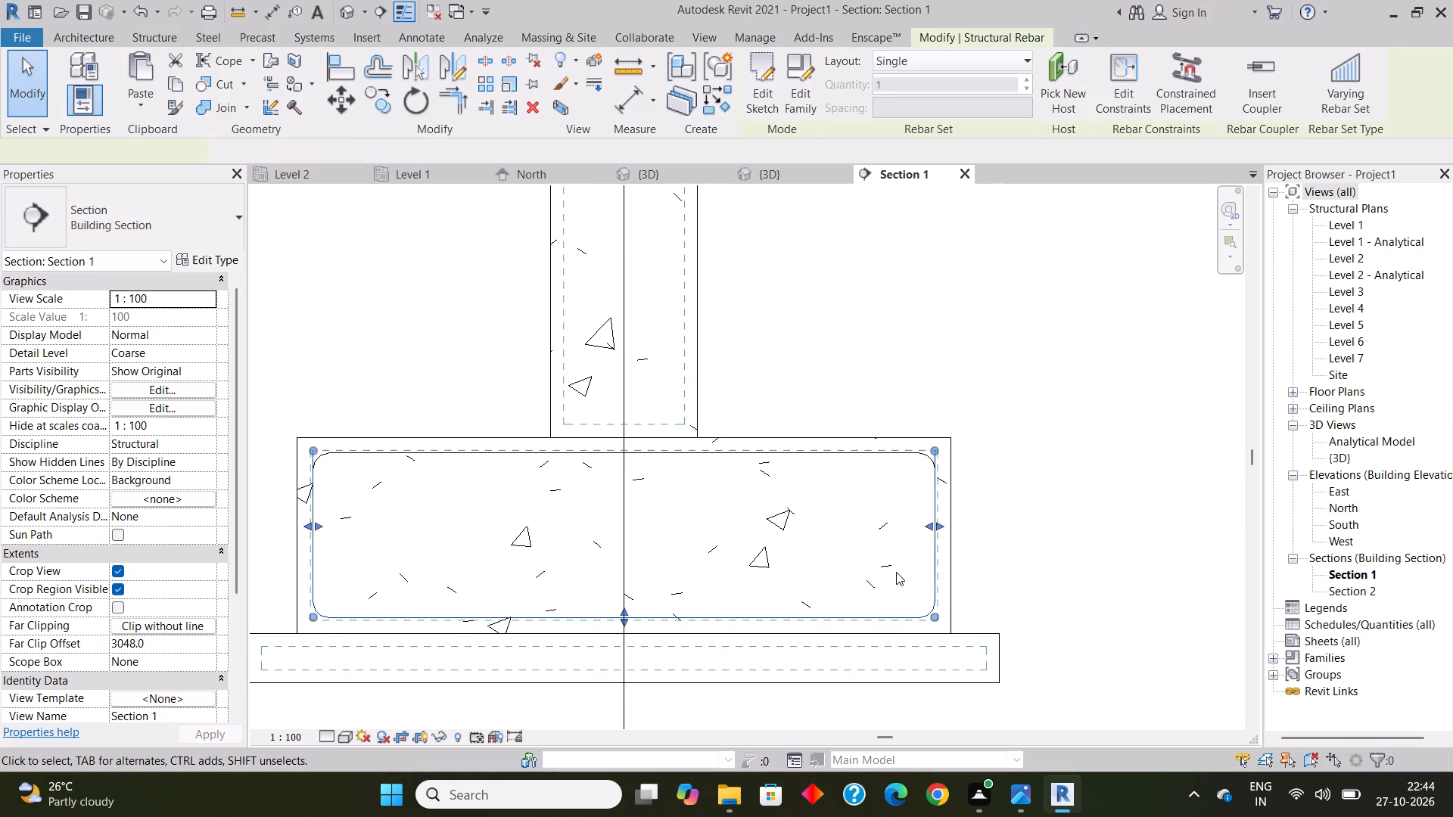
{"action": "left_click", "coordinate": [919, 64]}
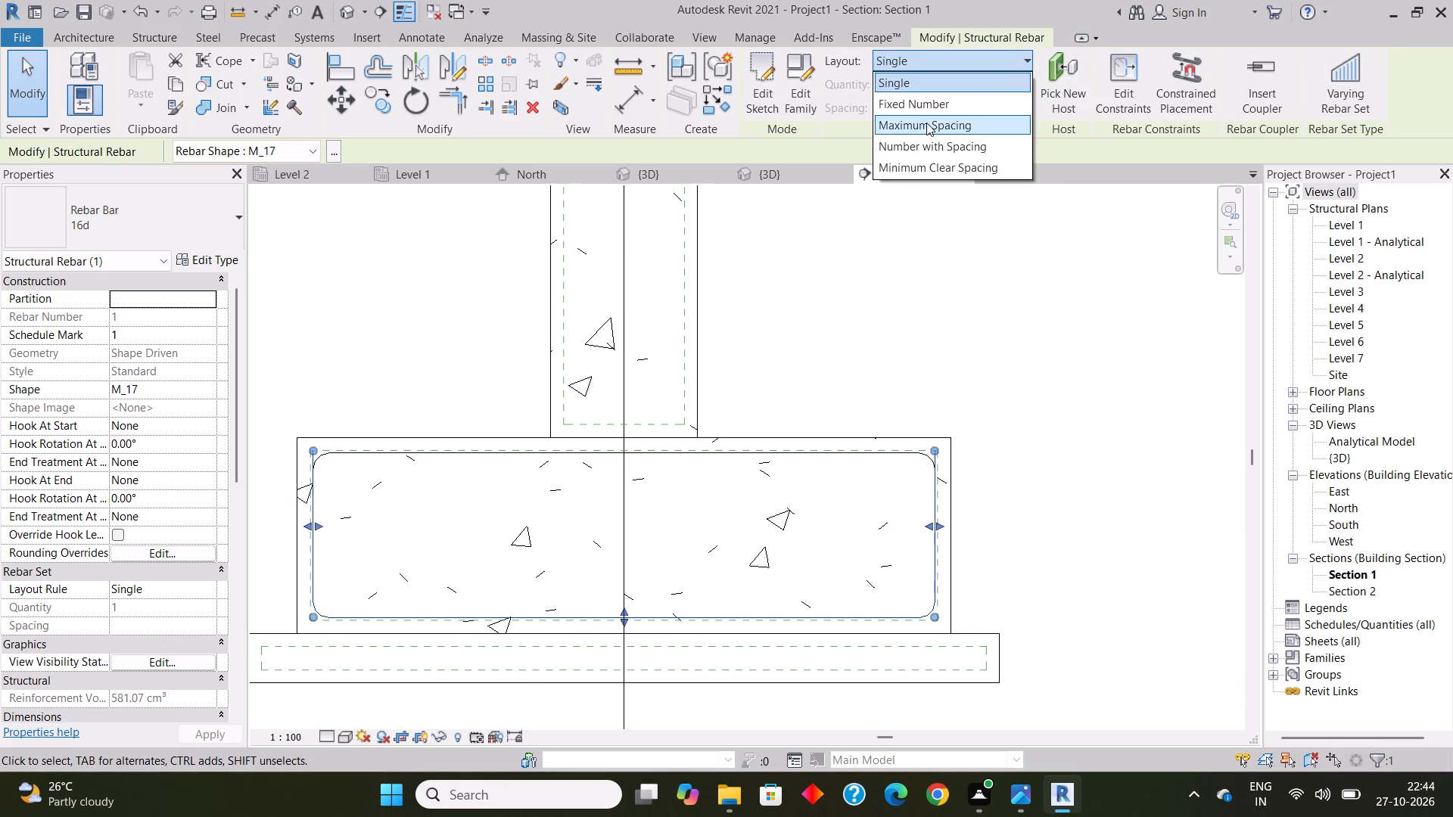
{"action": "left_click", "coordinate": [926, 123]}
{"action": "left_click", "coordinate": [929, 105]}
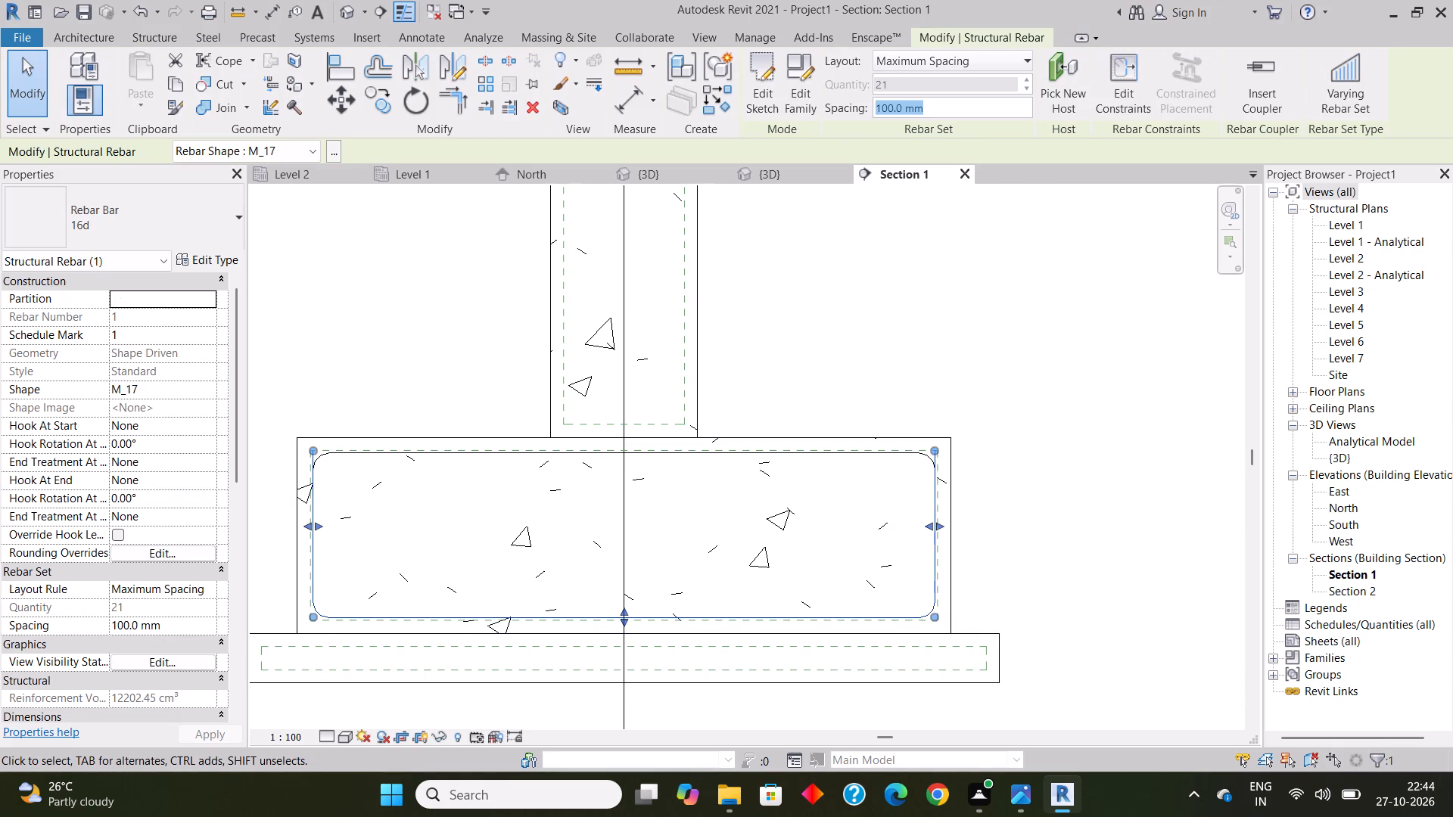
{"action": "type", "text": "150"}
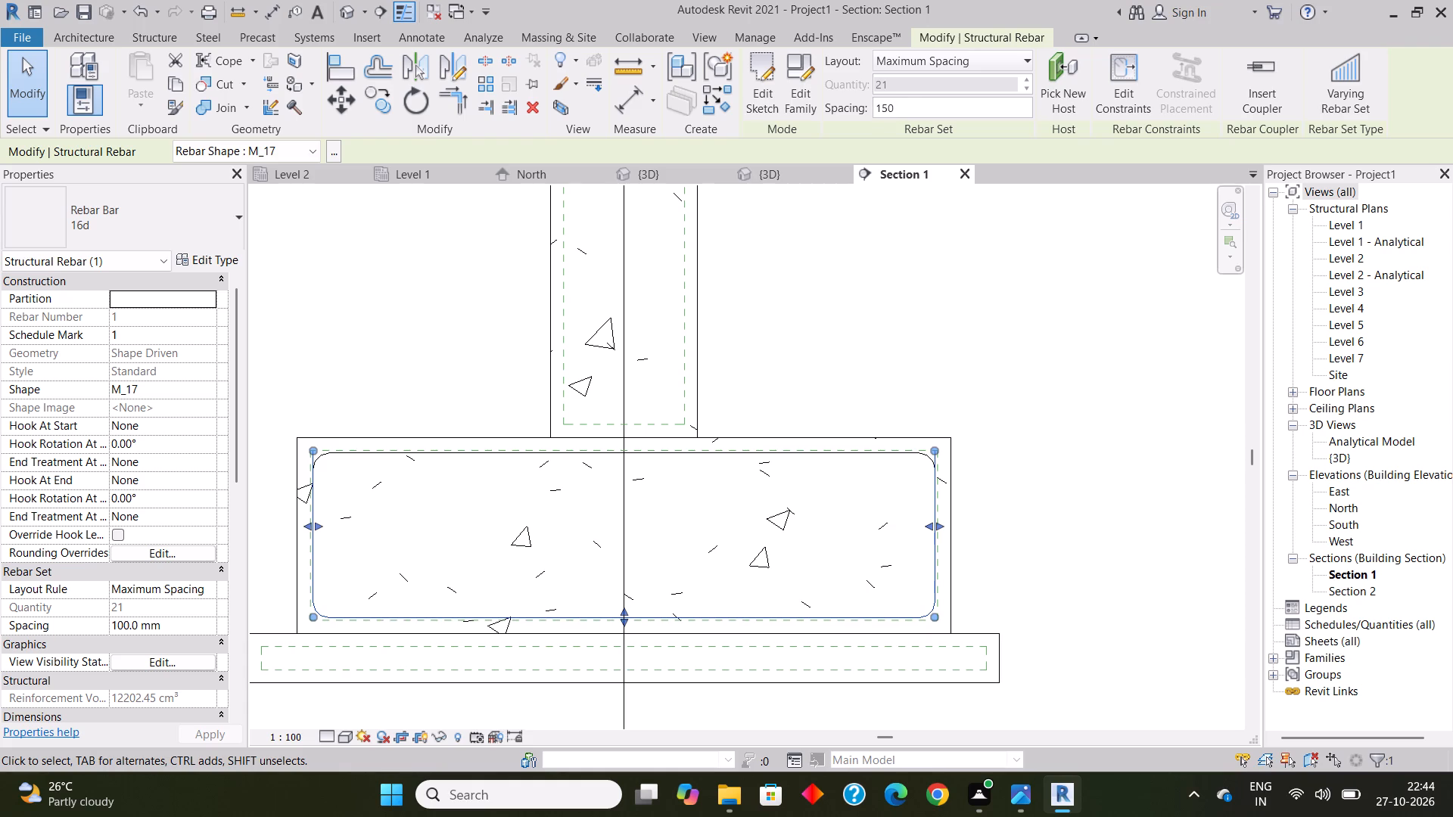
{"action": "type", "text": "mm"}
{"action": "key", "text": "Return"}
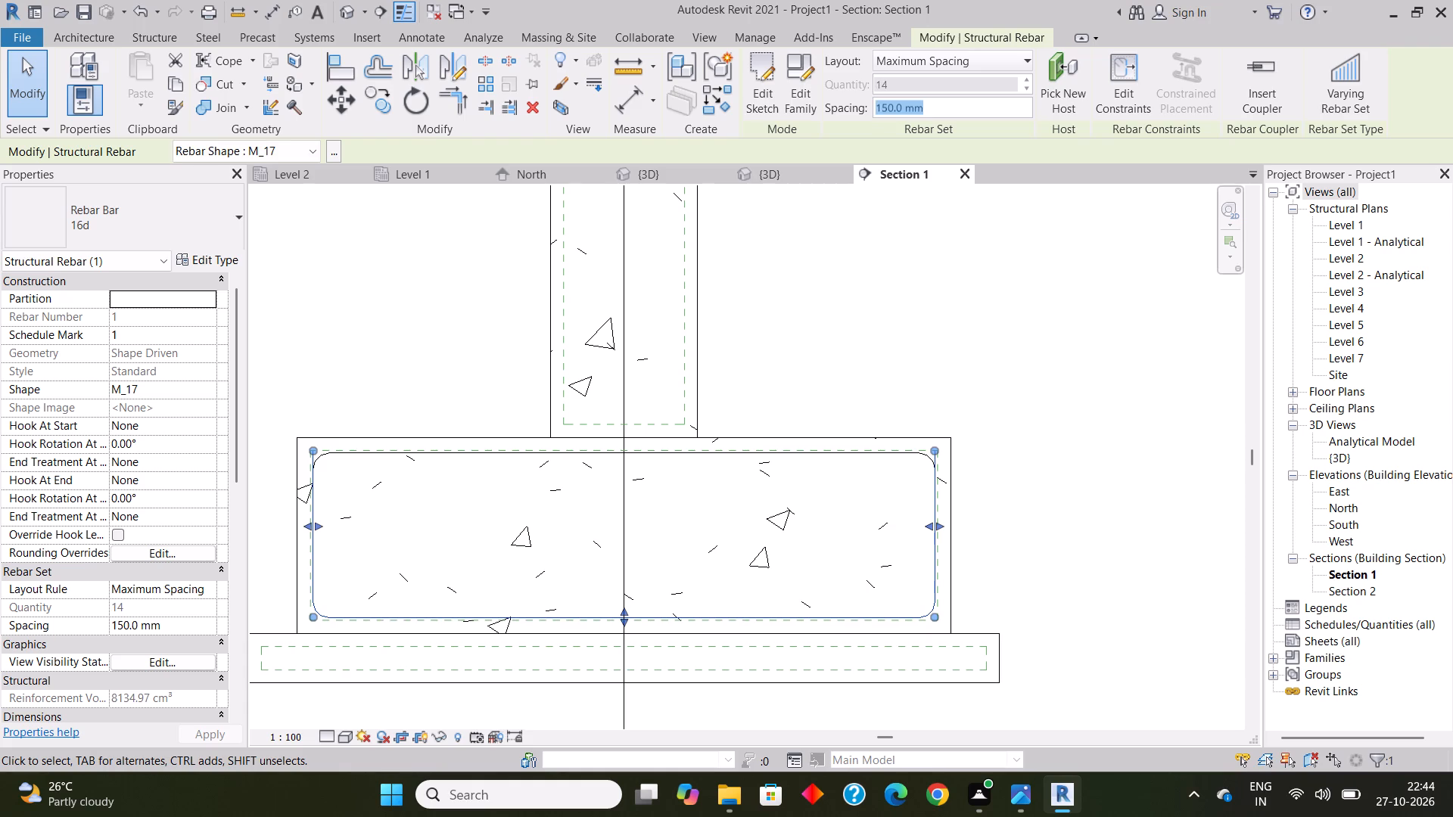
{"action": "left_click", "coordinate": [831, 354]}
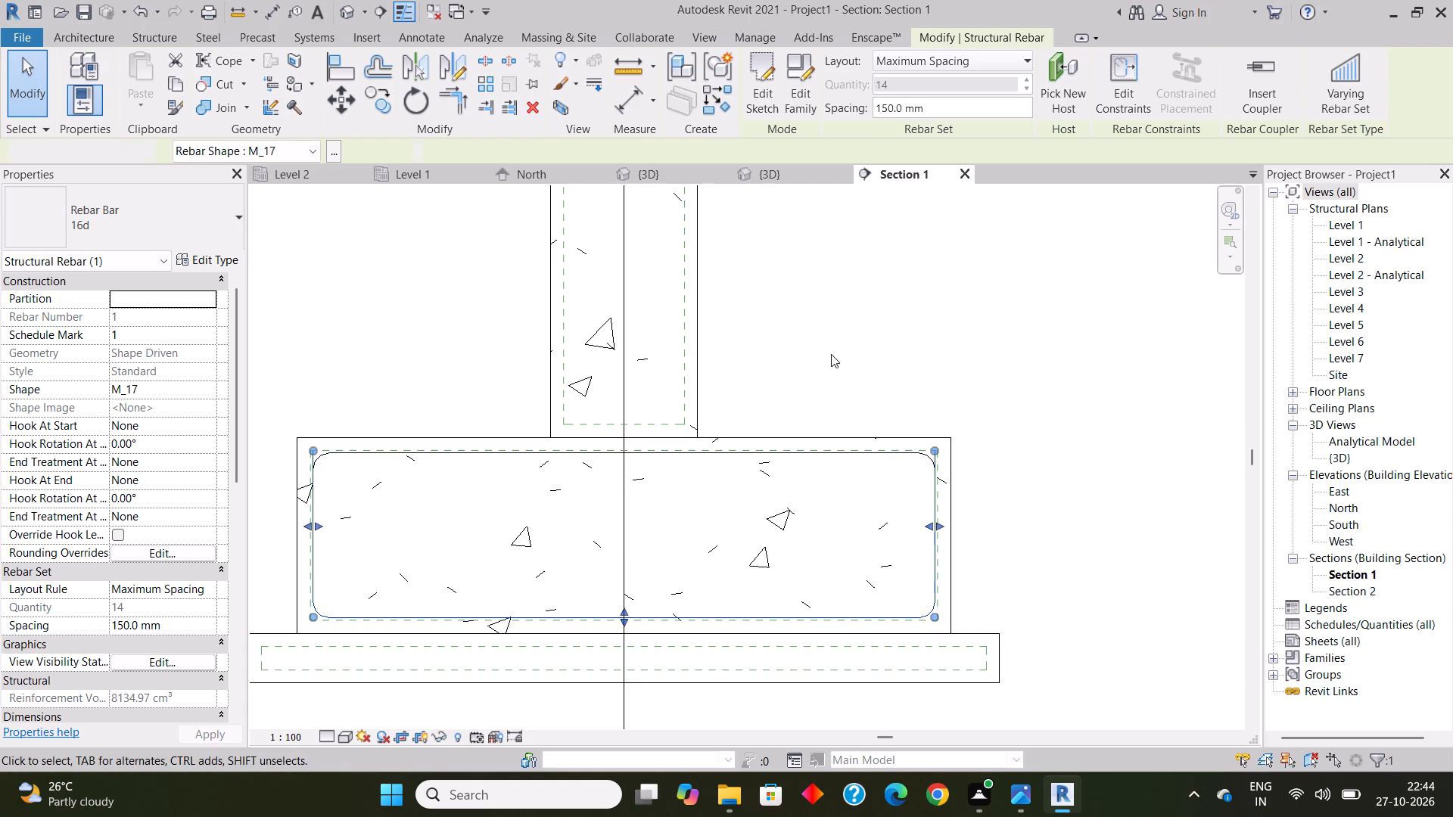
Examine the footing's top and bottom rebar sets up close in the default 3D view.
{"action": "left_click", "coordinate": [342, 8]}
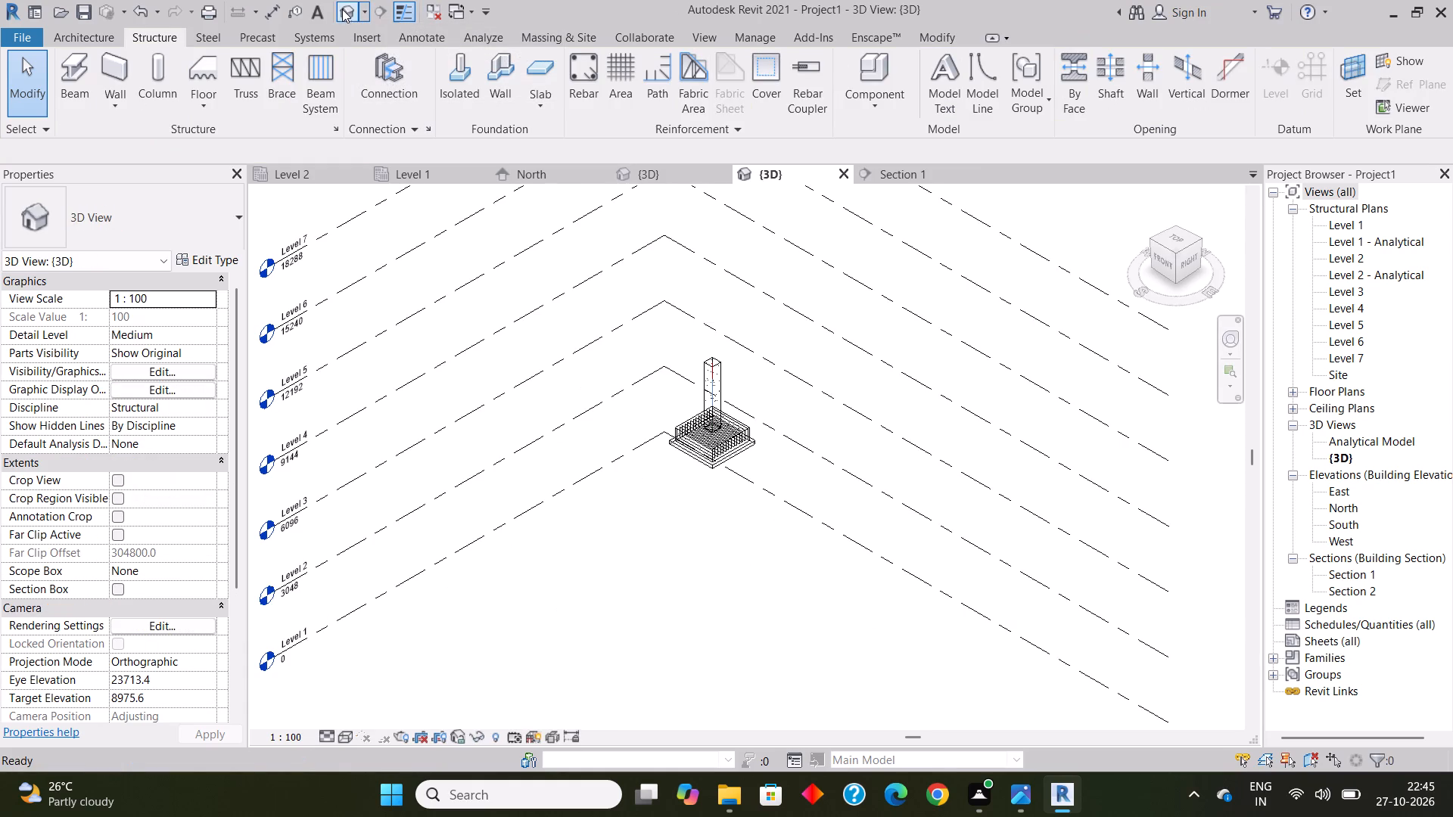
{"action": "scroll", "coordinate": [696, 413], "scroll_direction": "up", "scroll_amount": 3}
{"action": "scroll", "coordinate": [760, 459], "scroll_direction": "up", "scroll_amount": 6}
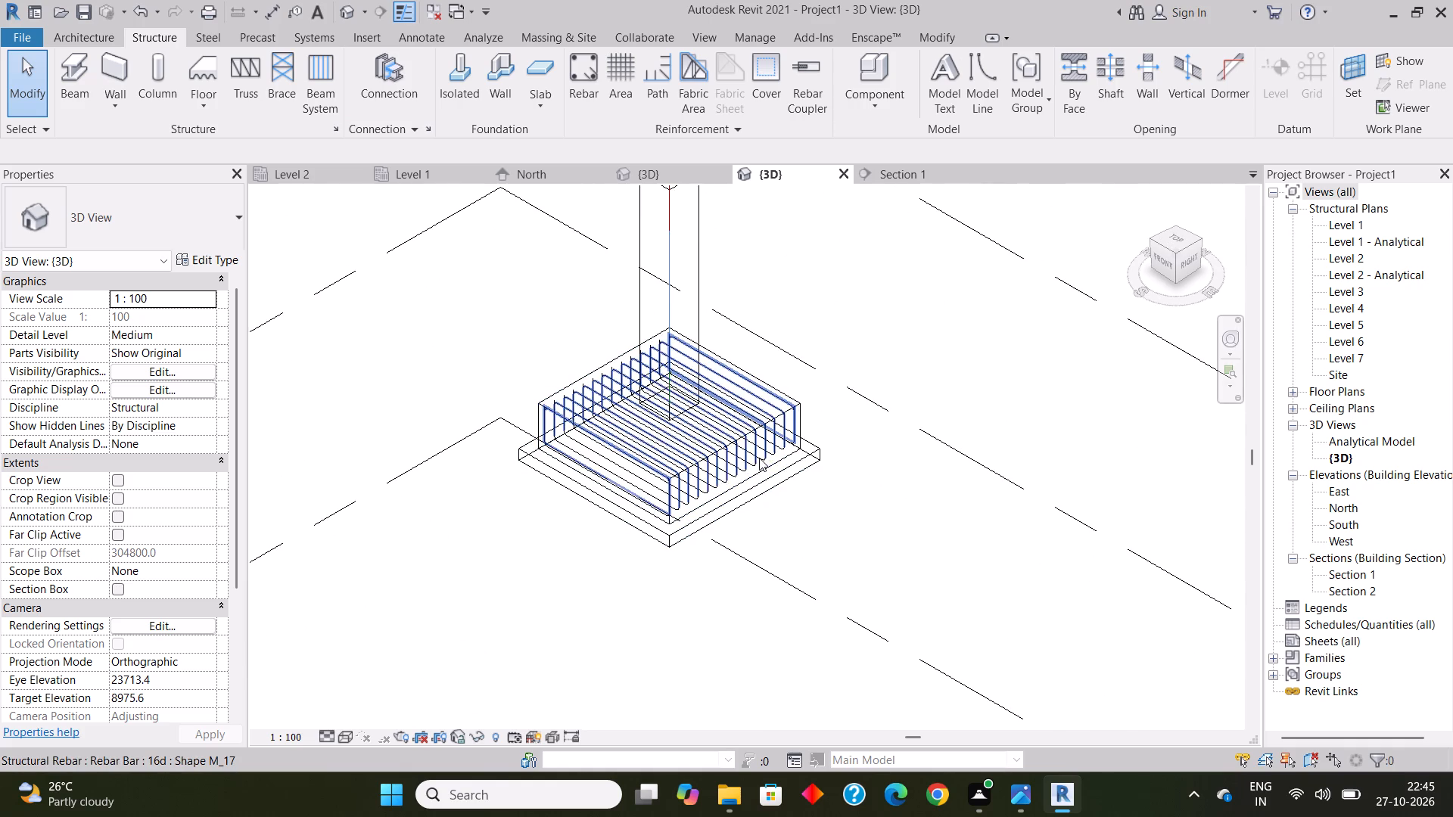
{"action": "scroll", "coordinate": [758, 456], "scroll_direction": "up", "scroll_amount": 5}
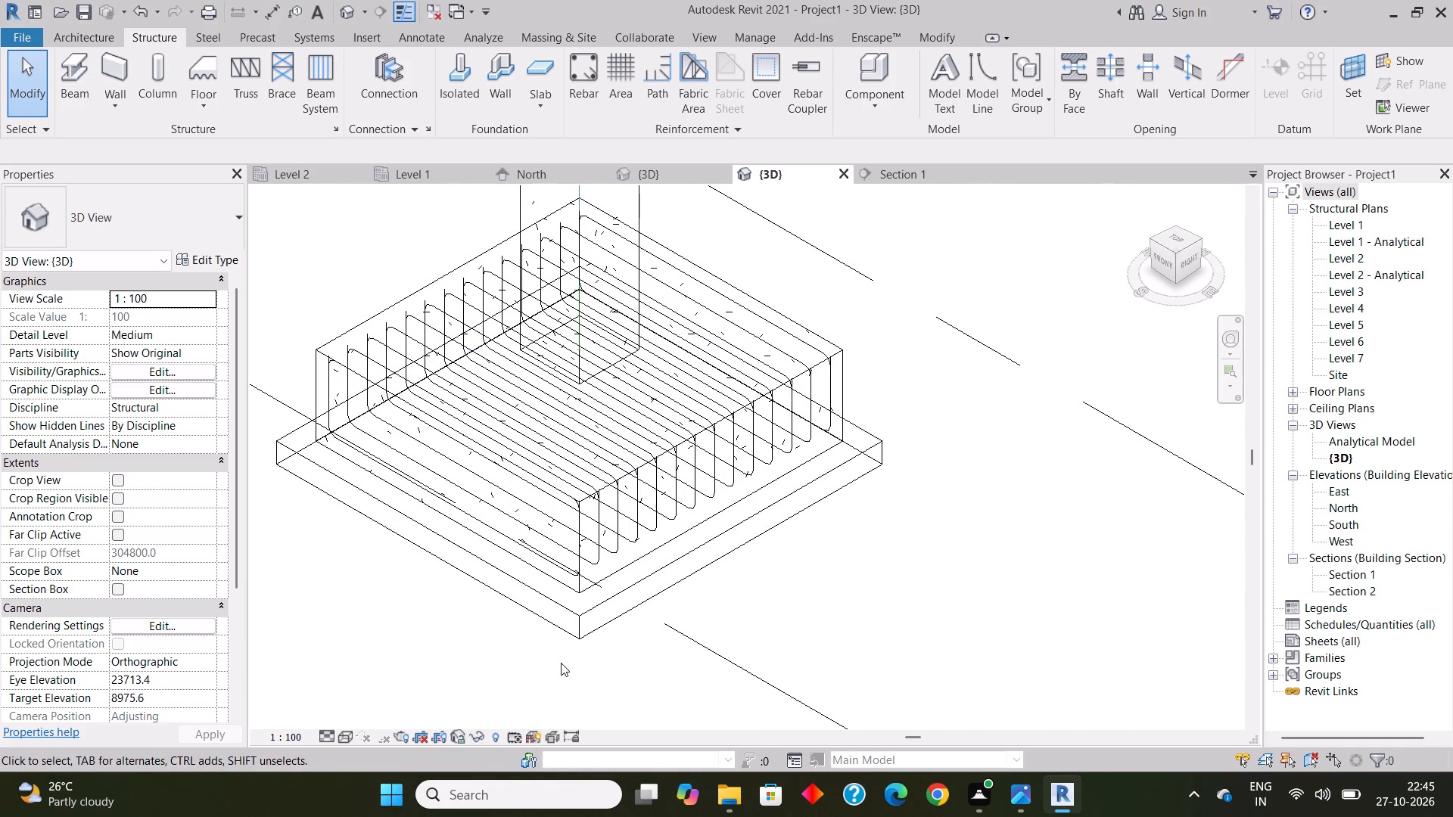
In Section 2, sketch a U-shaped 16d rebar along the footing's cover lines, with a 1920 mm bottom run and 464 mm upward legs.
{"action": "double_click", "coordinate": [1343, 590]}
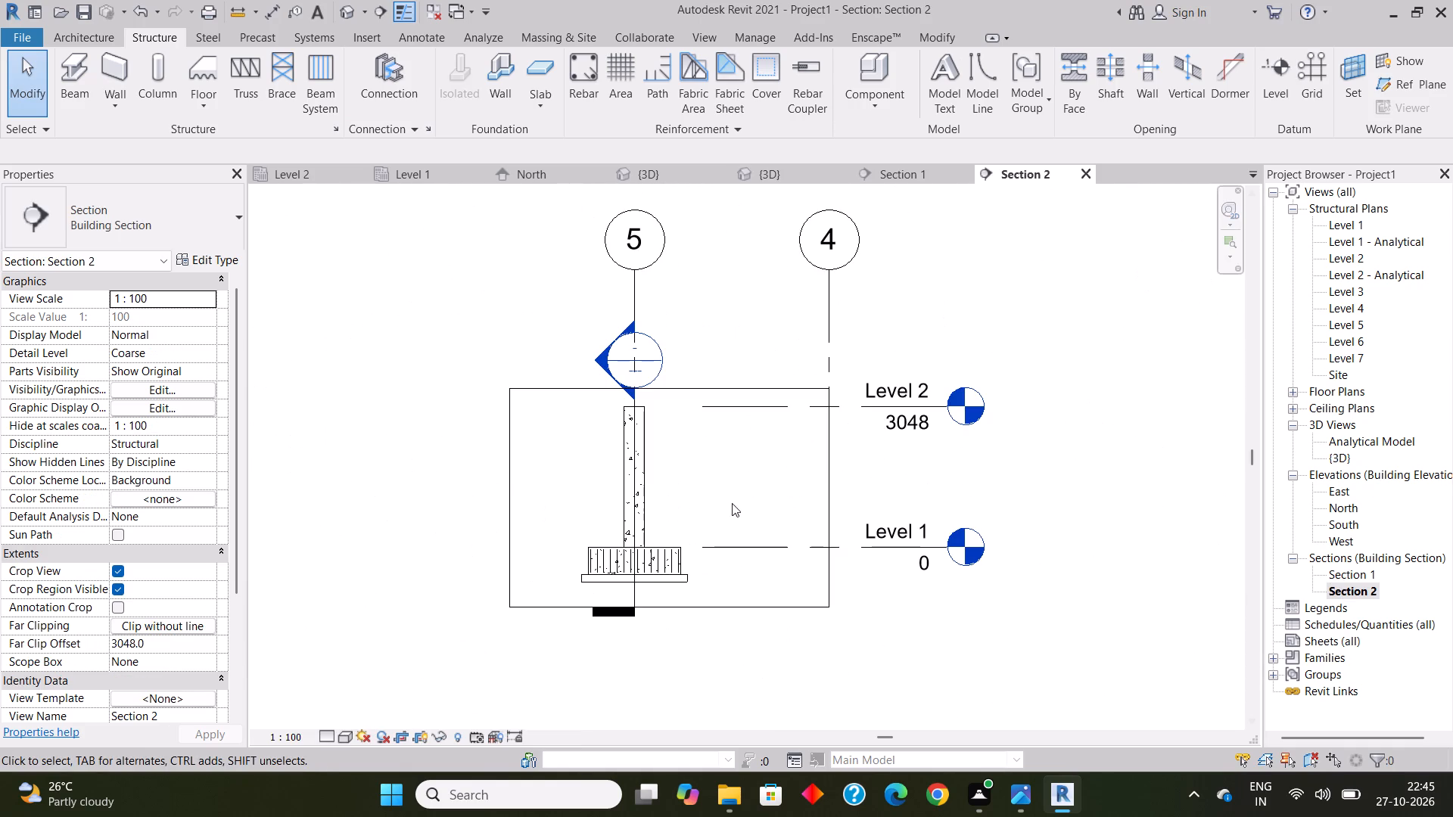
{"action": "scroll", "coordinate": [677, 539], "scroll_direction": "up", "scroll_amount": 3}
{"action": "scroll", "coordinate": [566, 583], "scroll_direction": "up", "scroll_amount": 4}
{"action": "scroll", "coordinate": [645, 591], "scroll_direction": "up", "scroll_amount": 5}
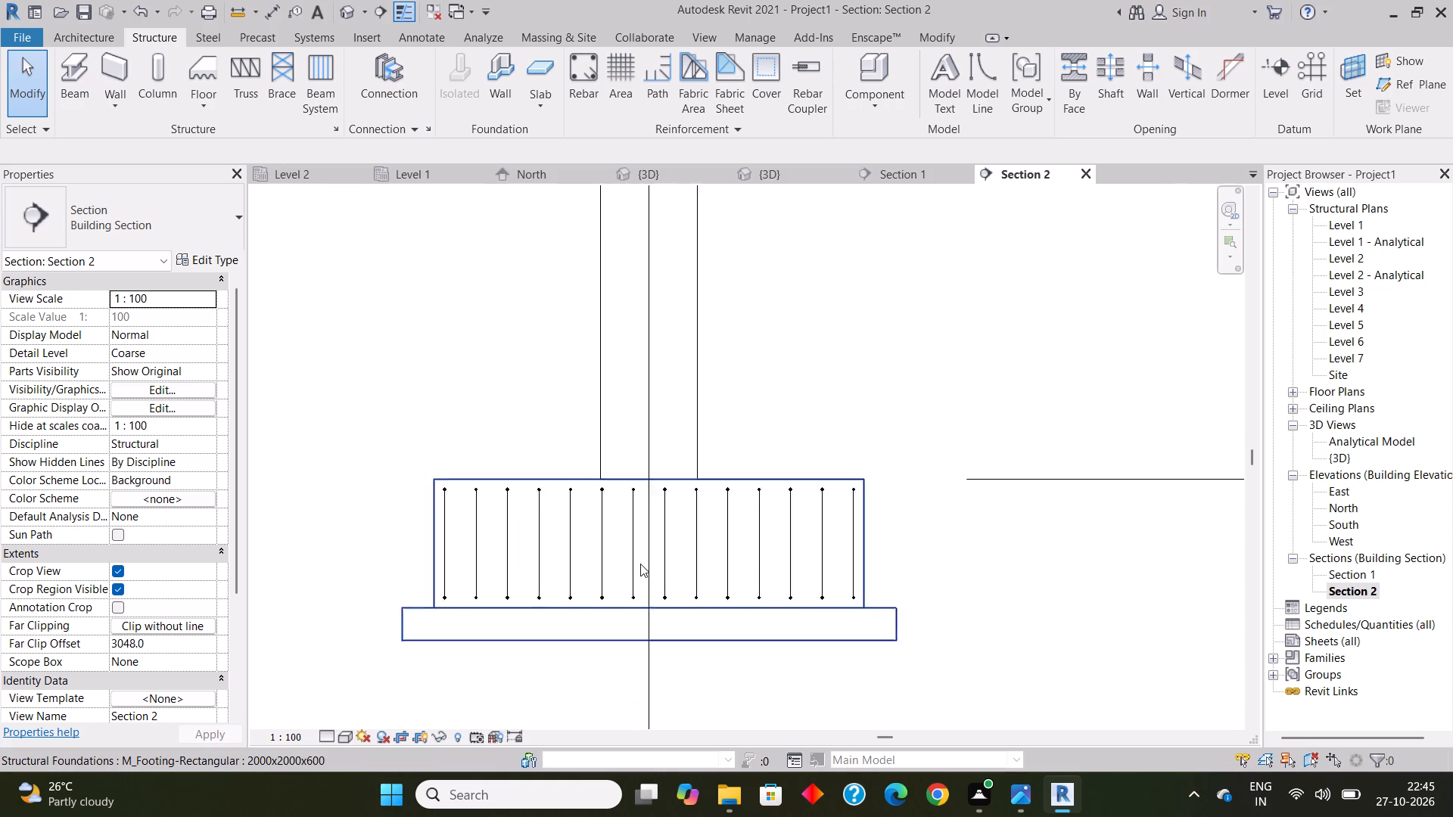
{"action": "scroll", "coordinate": [640, 564], "scroll_direction": "up", "scroll_amount": 3}
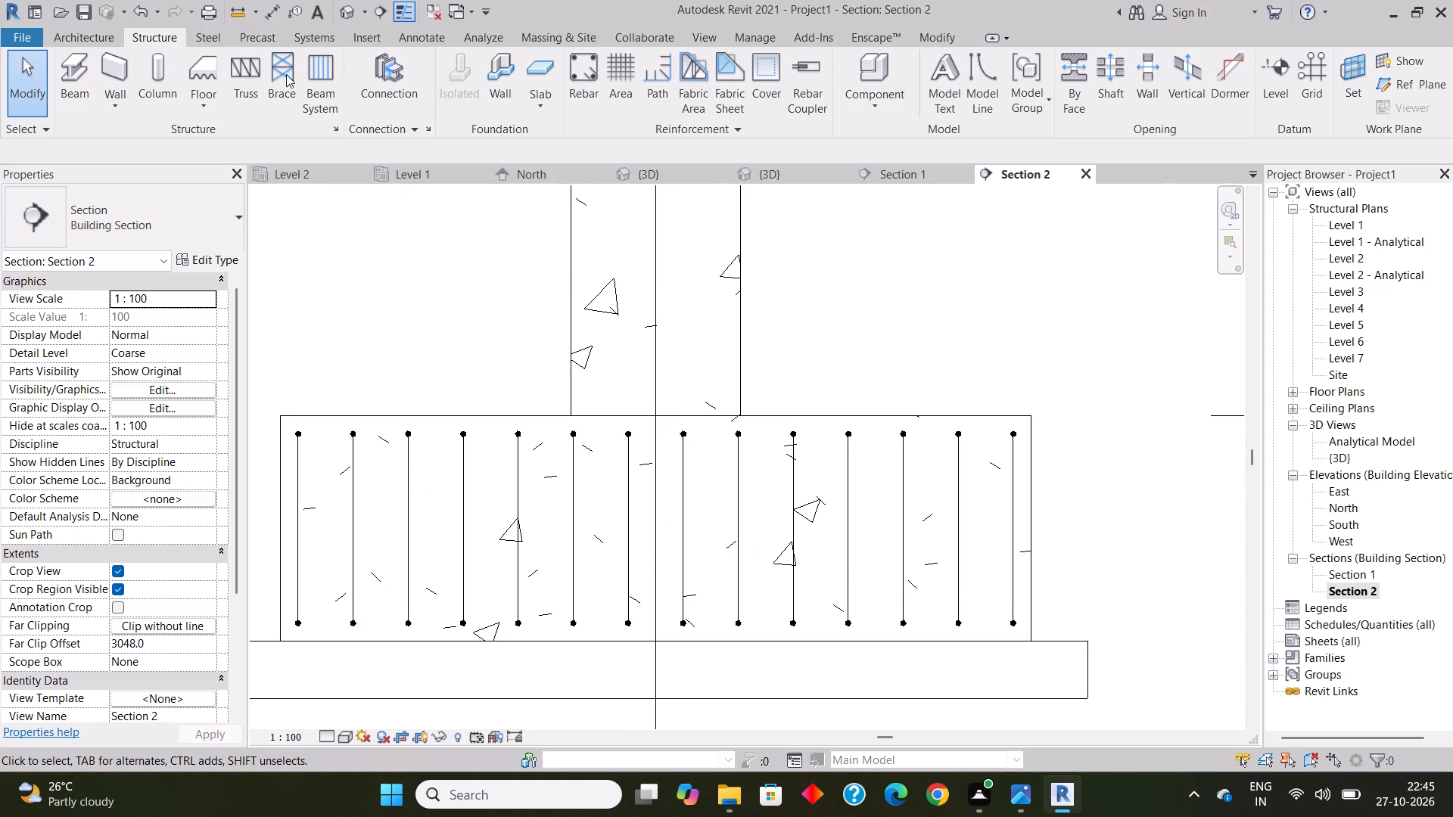
{"action": "left_click", "coordinate": [589, 70]}
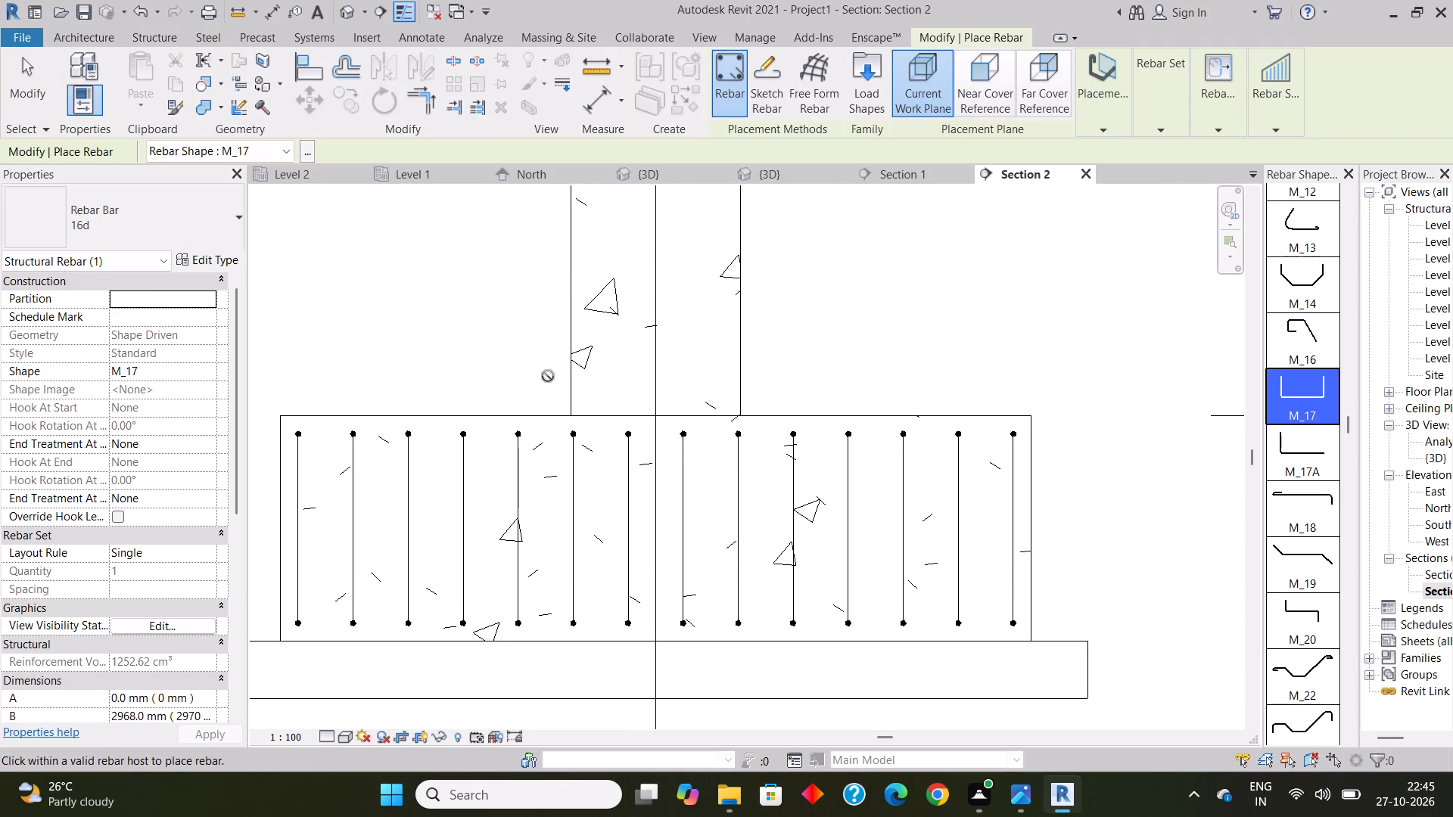
{"action": "left_click", "coordinate": [758, 78]}
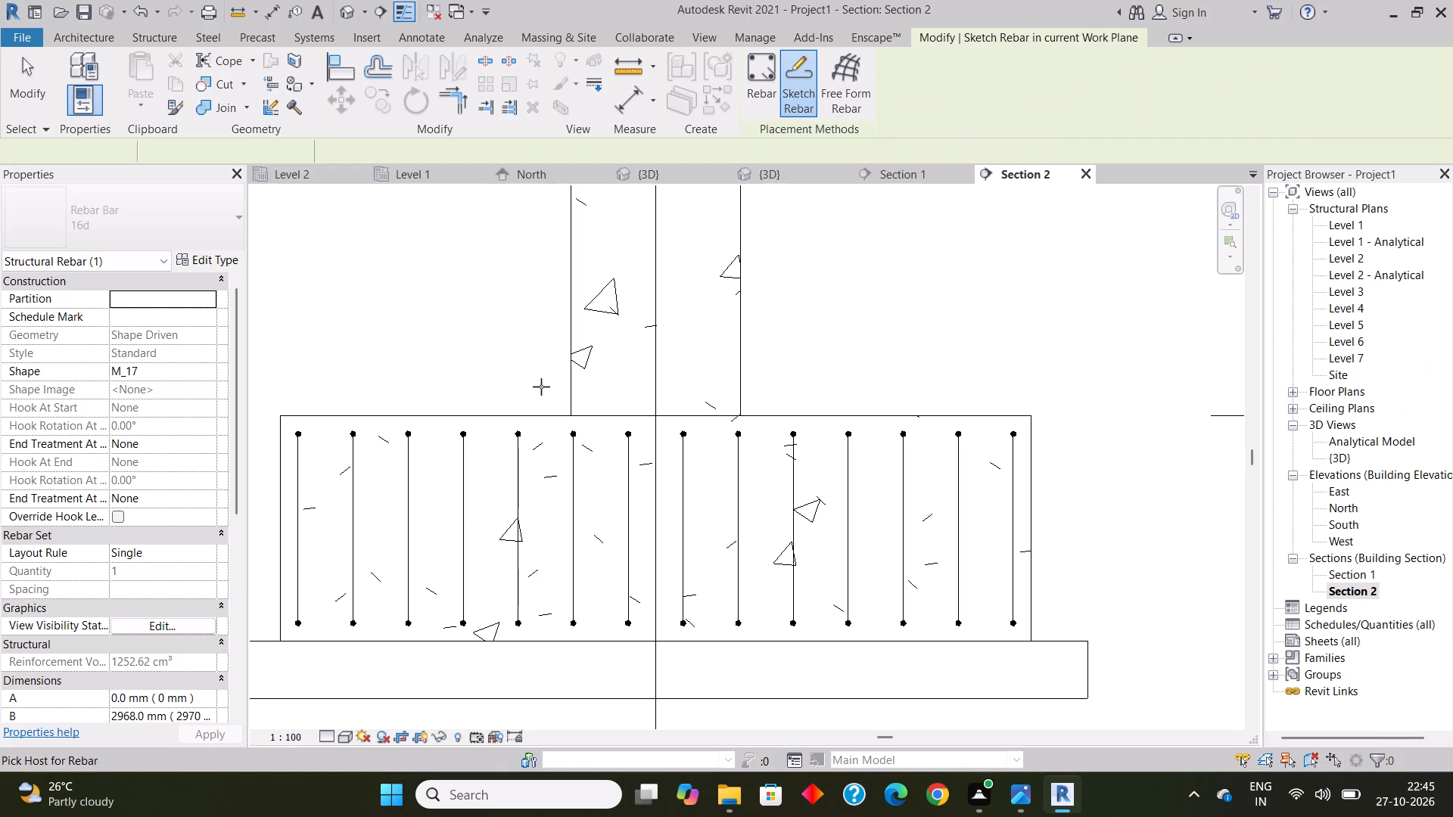
{"action": "left_click", "coordinate": [506, 420]}
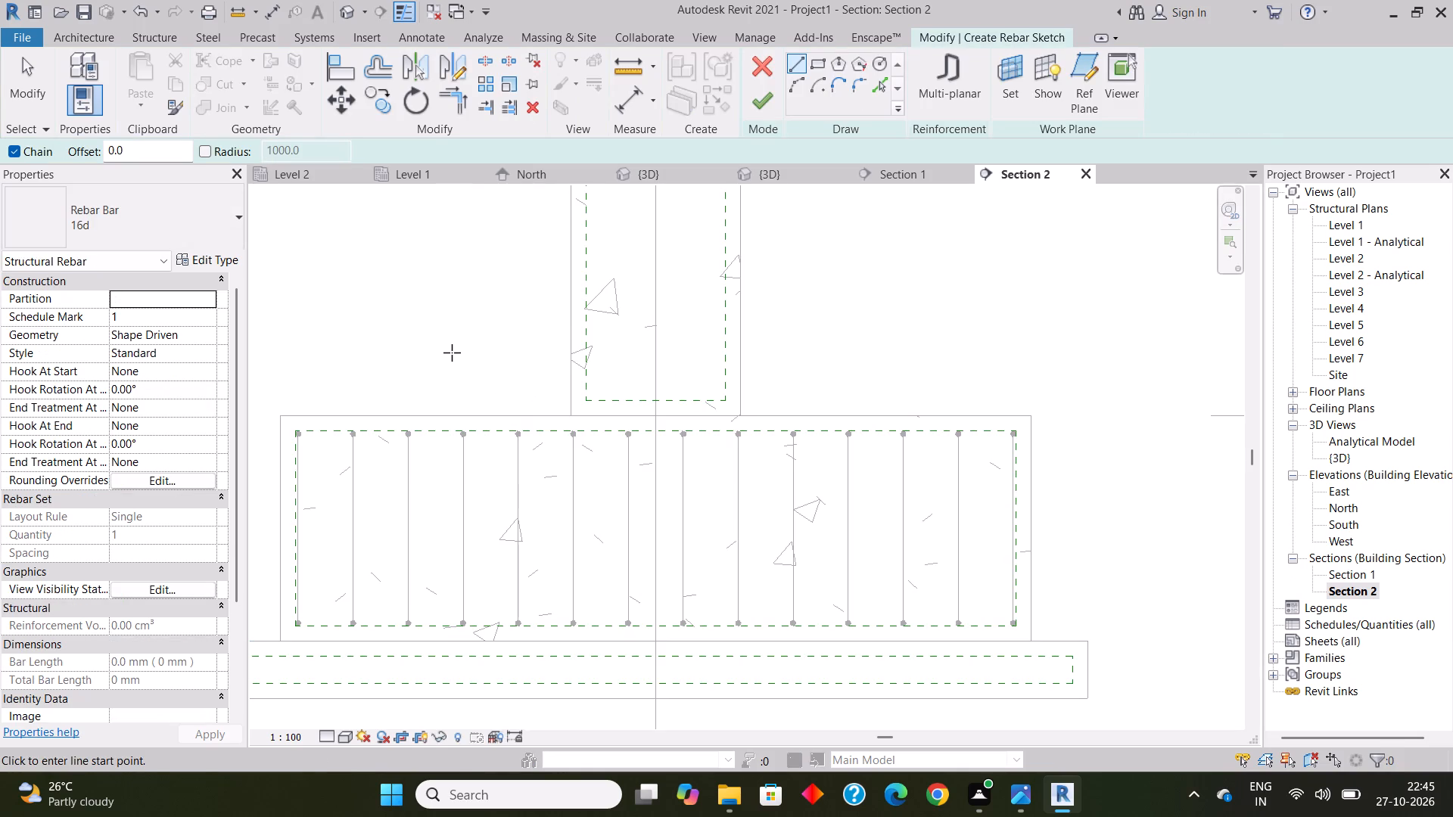
{"action": "middle_click_drag", "start_coordinate": [462, 353], "coordinate": [537, 351]}
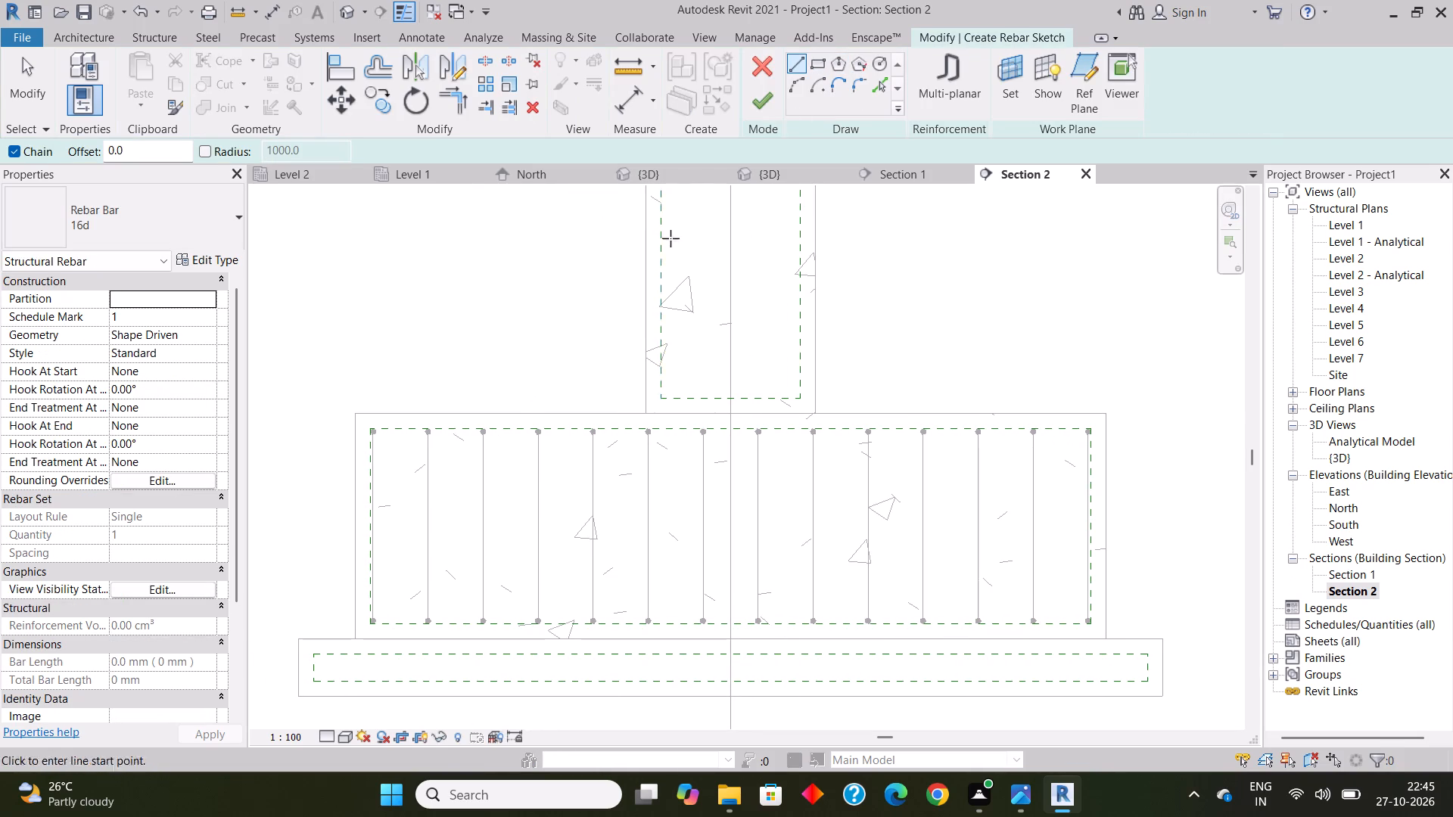
{"action": "left_click", "coordinate": [372, 448]}
{"action": "left_click", "coordinate": [374, 629]}
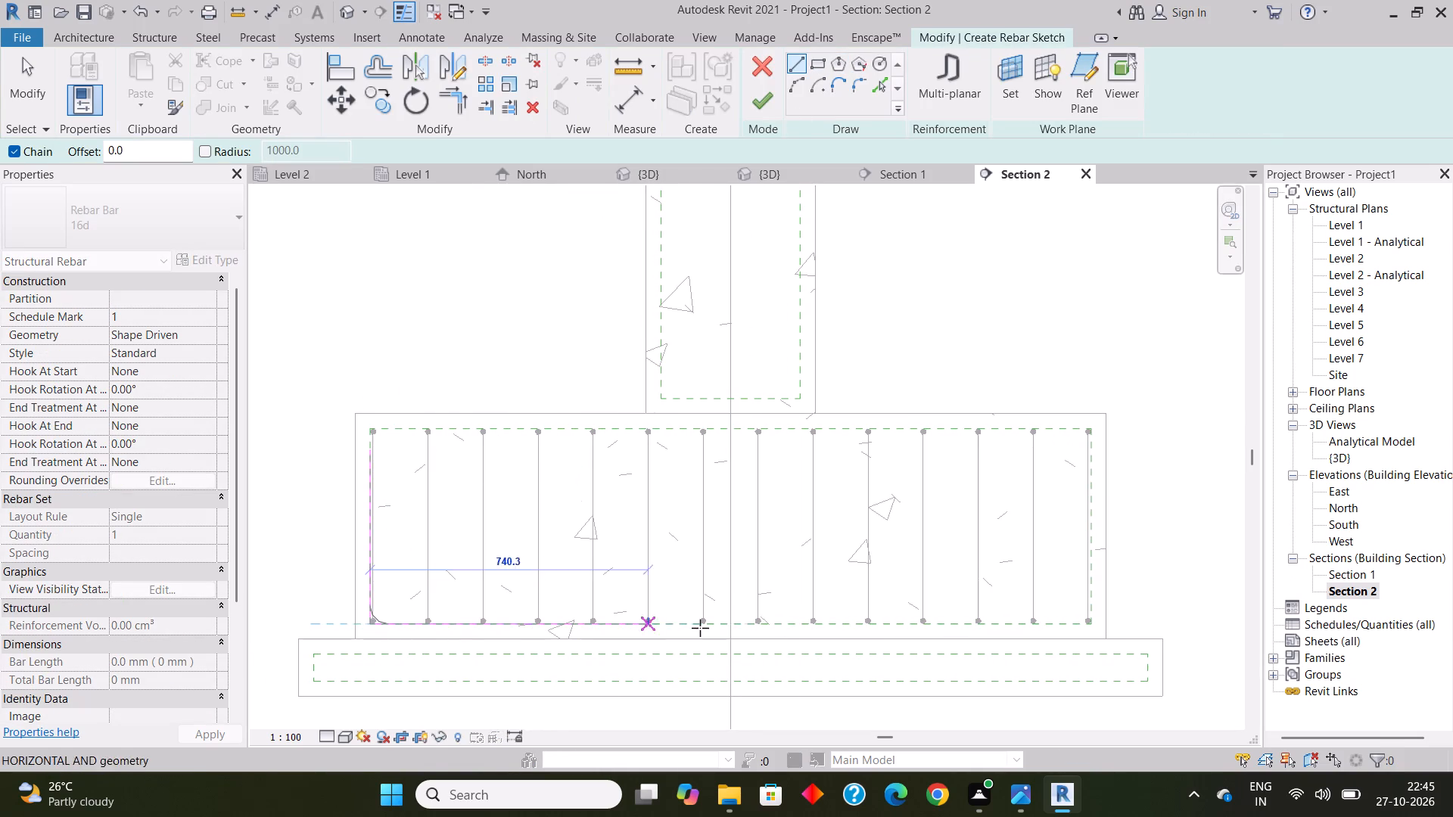
{"action": "left_click", "coordinate": [1086, 626]}
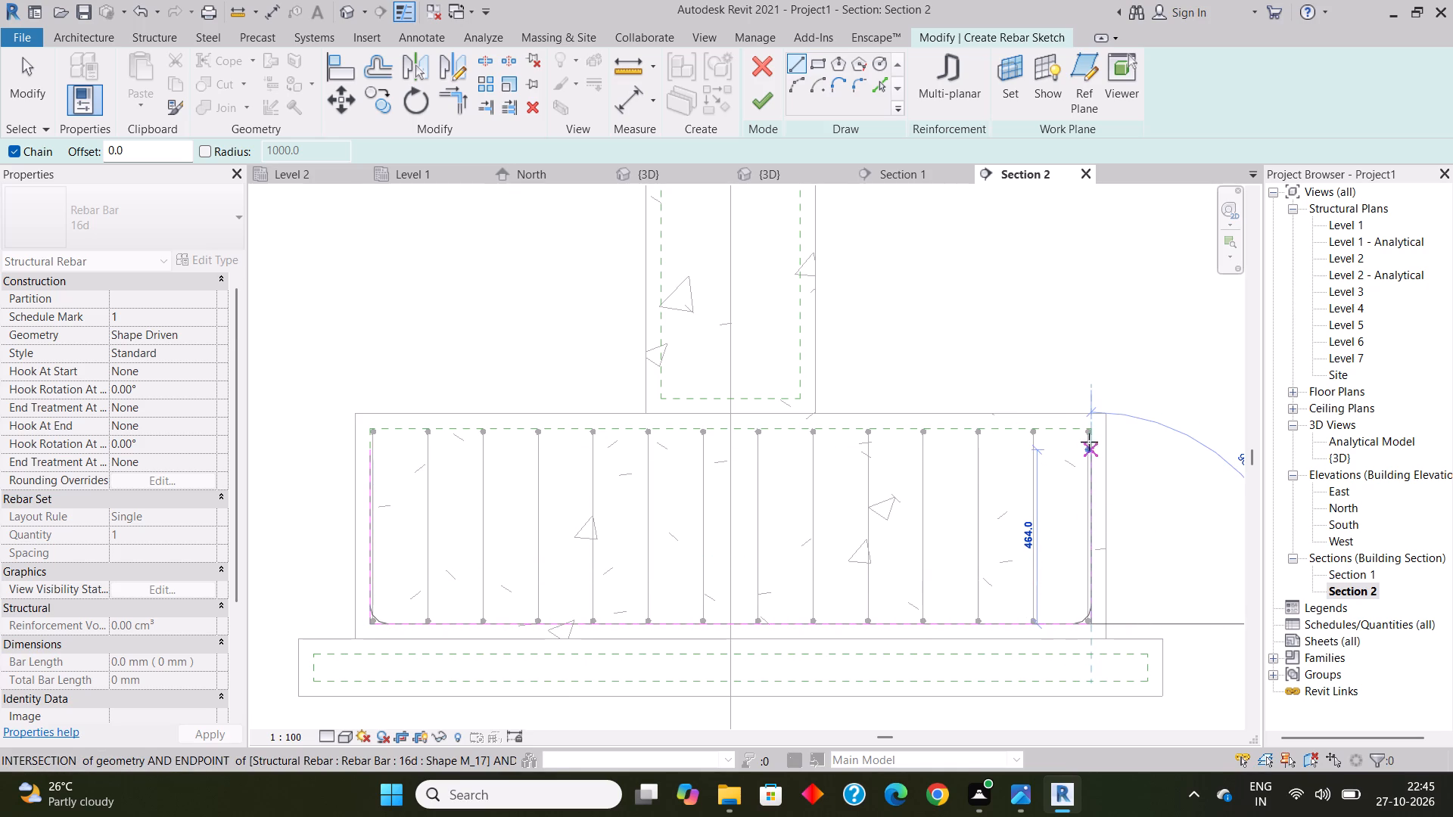
{"action": "left_click", "coordinate": [1087, 450]}
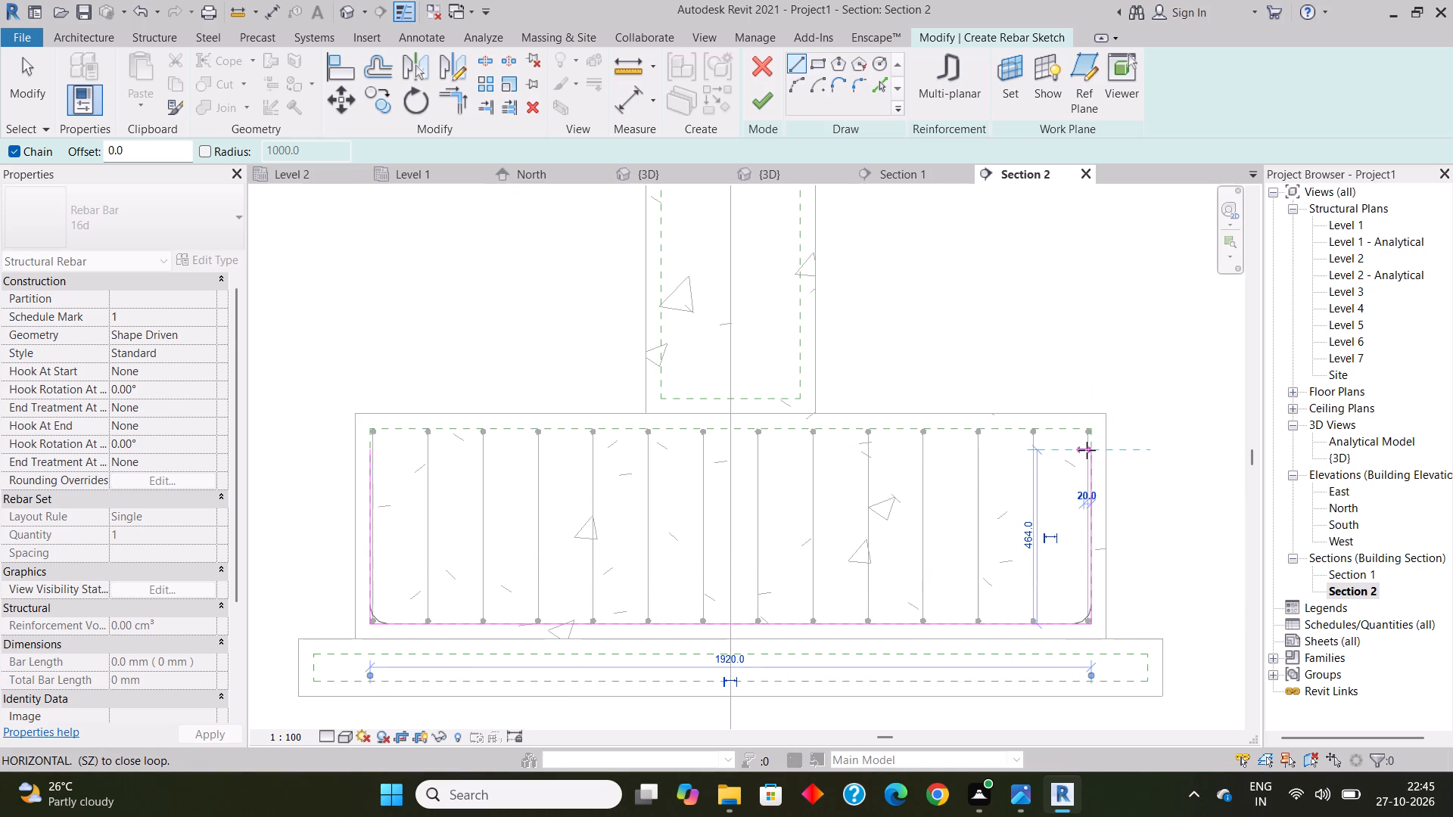
{"action": "key", "text": "Escape"}
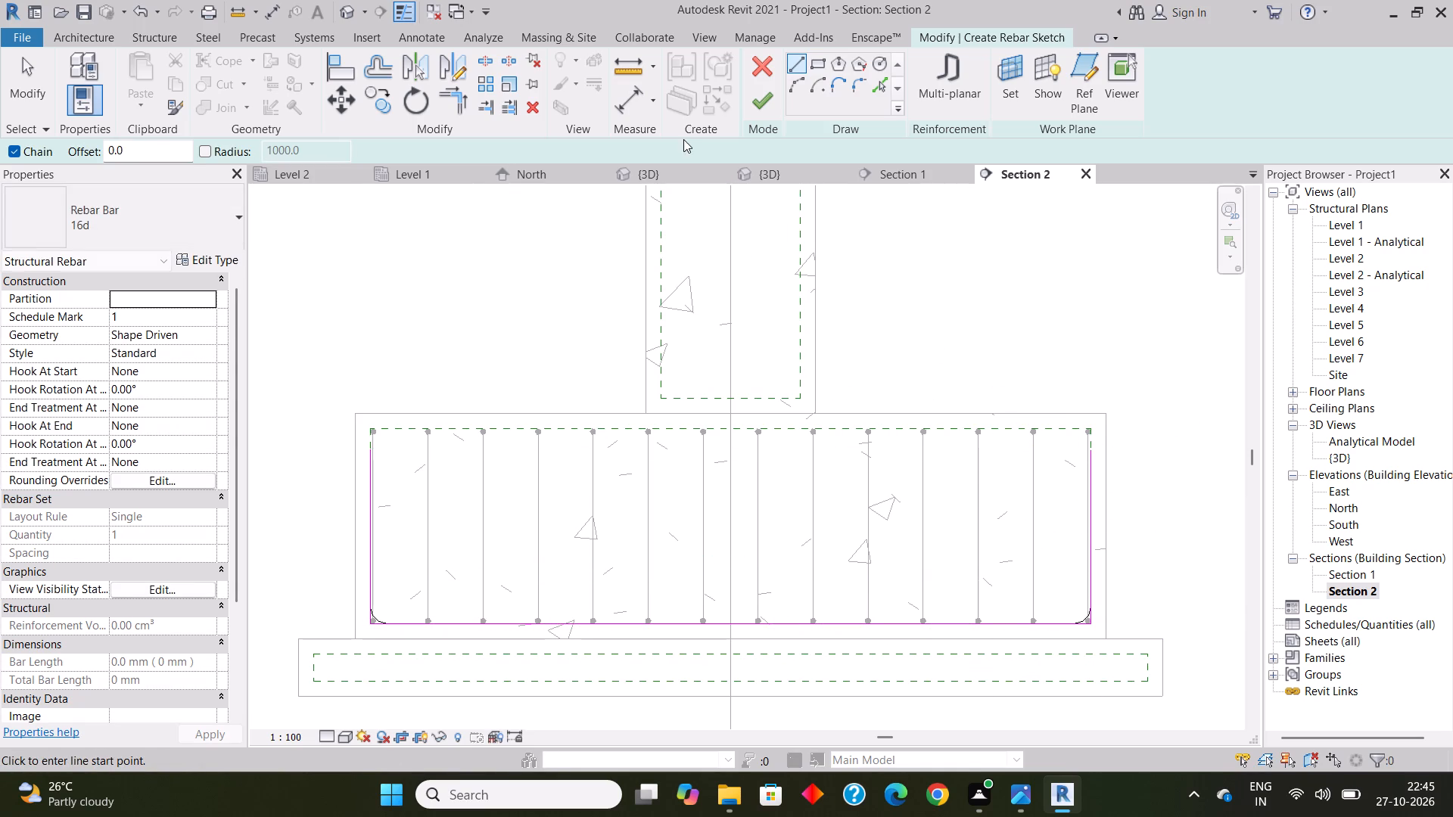
{"action": "left_click", "coordinate": [770, 100]}
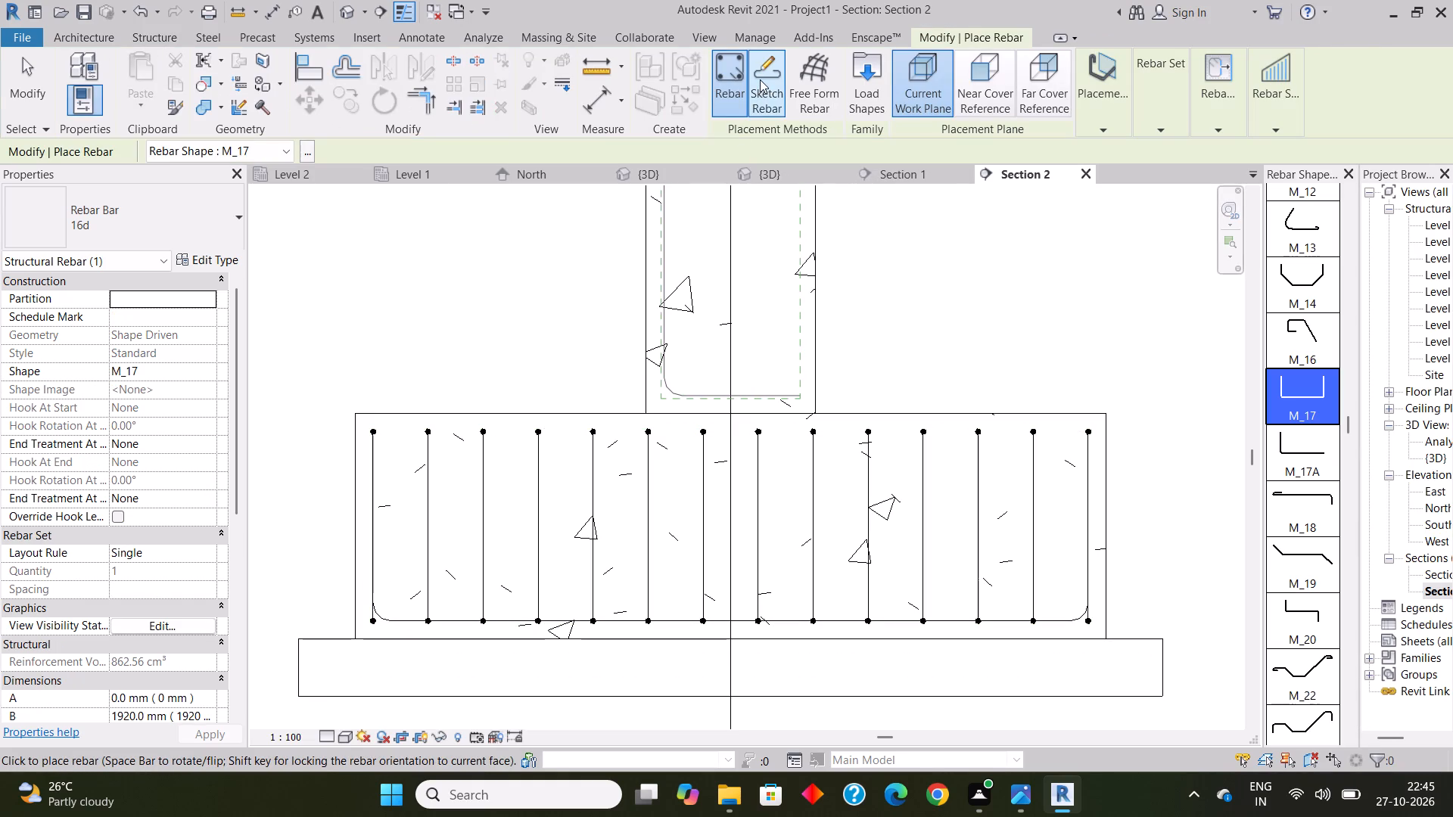
Sketch an inverted U-shaped 16d rebar in Section 2 across the footing's full top cover line, with legs 464 mm down.
{"action": "left_click", "coordinate": [760, 79]}
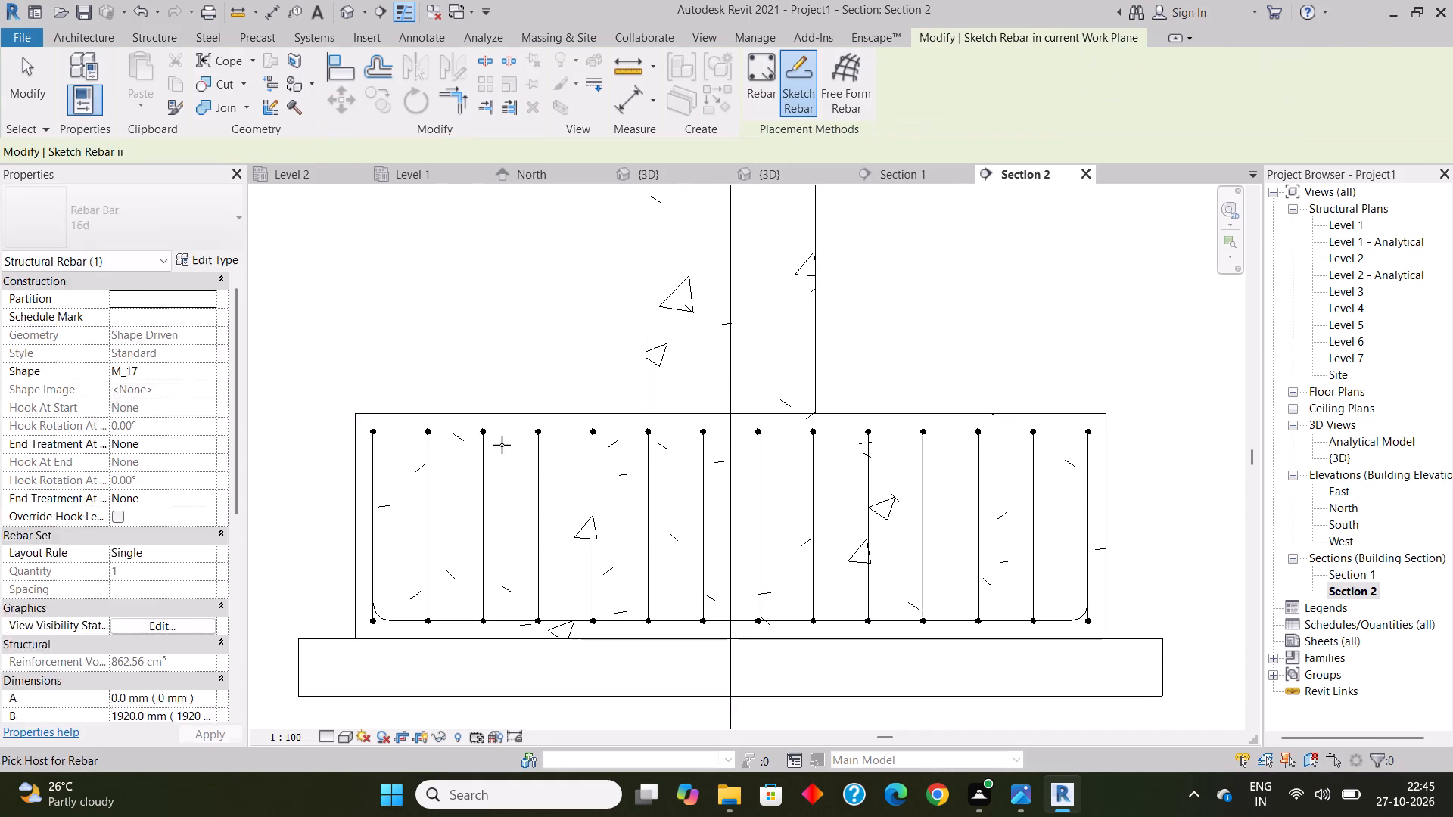
{"action": "left_click", "coordinate": [506, 415]}
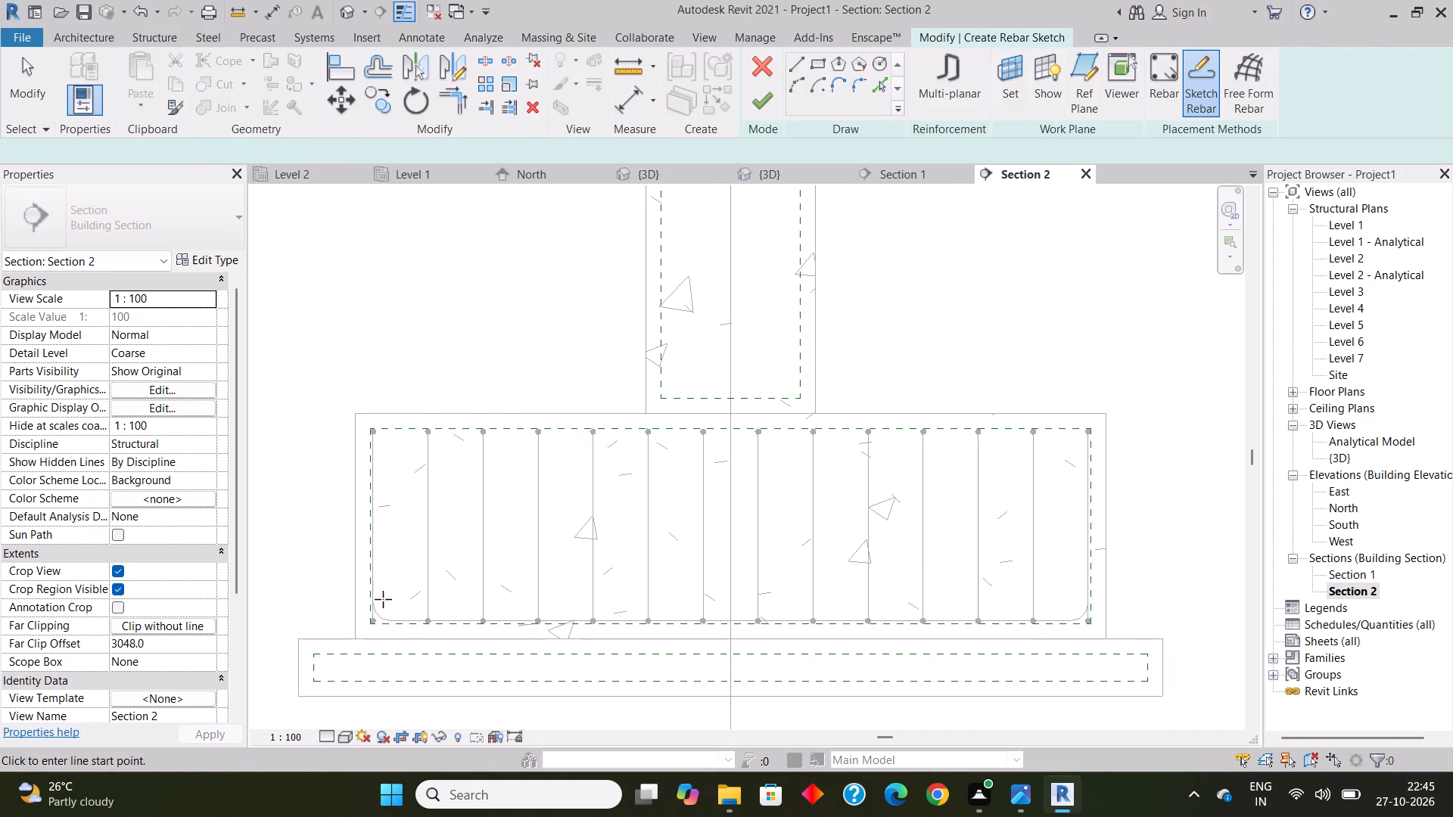
{"action": "left_click", "coordinate": [372, 607]}
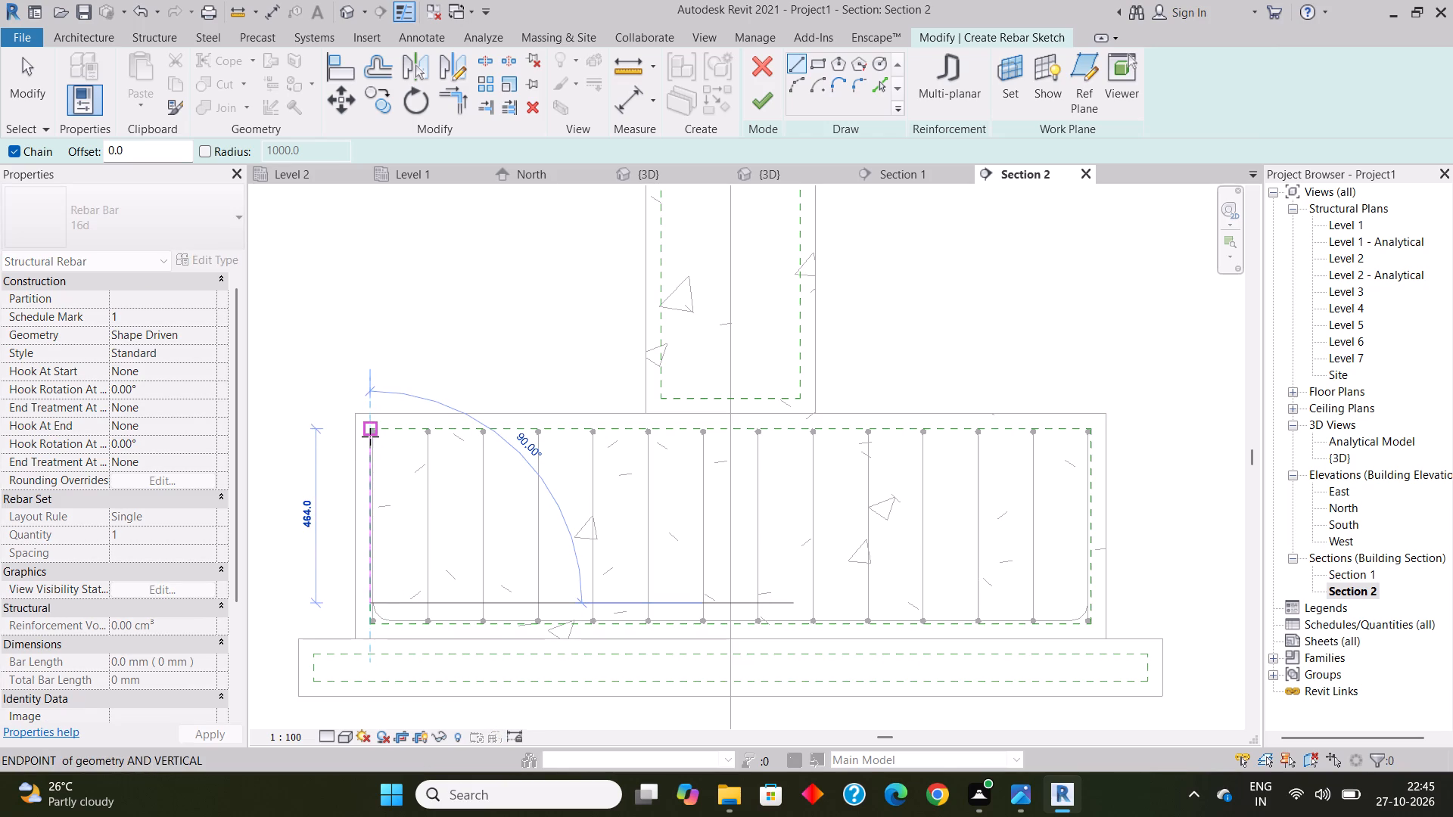
{"action": "left_click", "coordinate": [370, 436]}
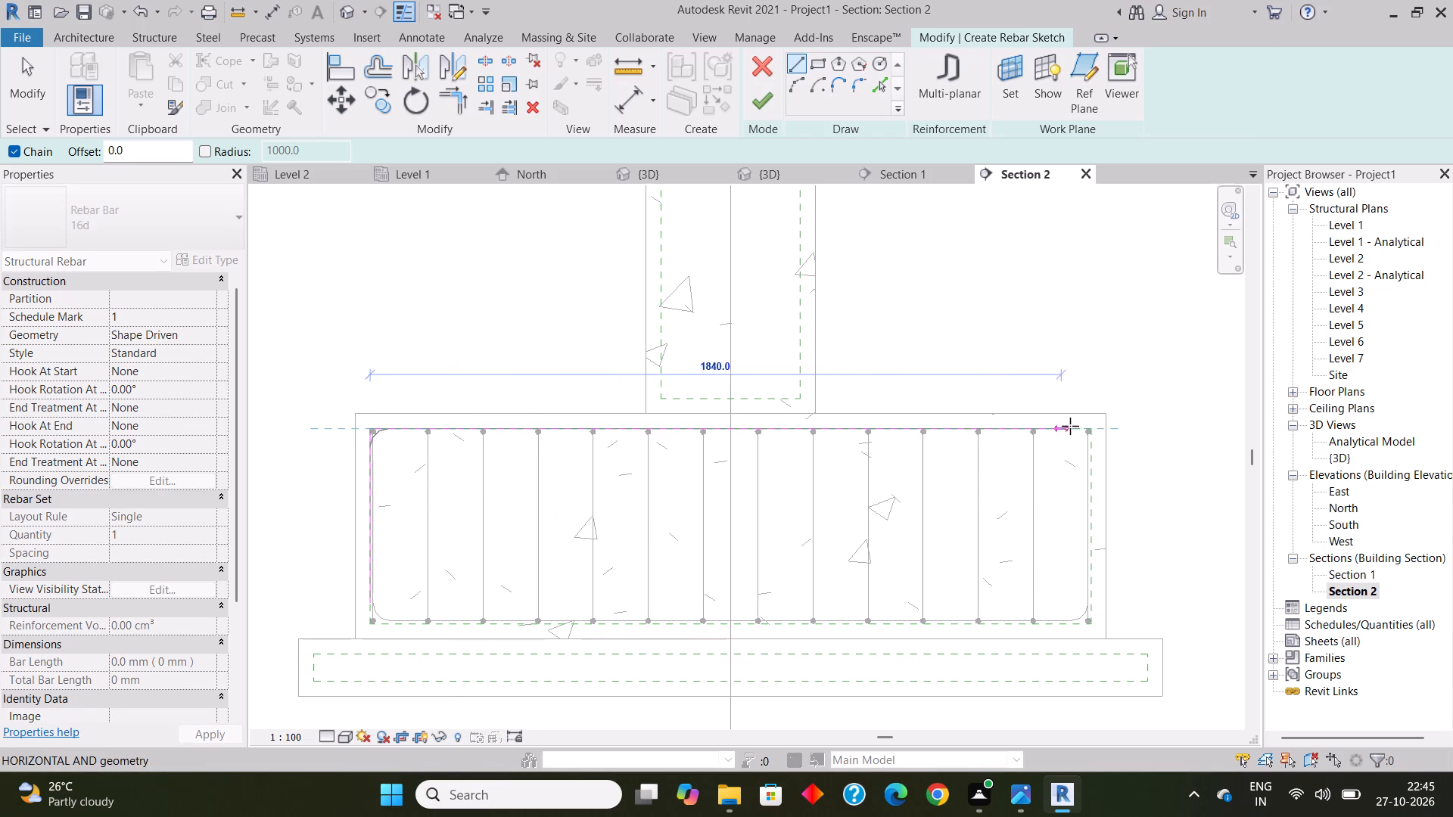
{"action": "left_click", "coordinate": [1090, 426]}
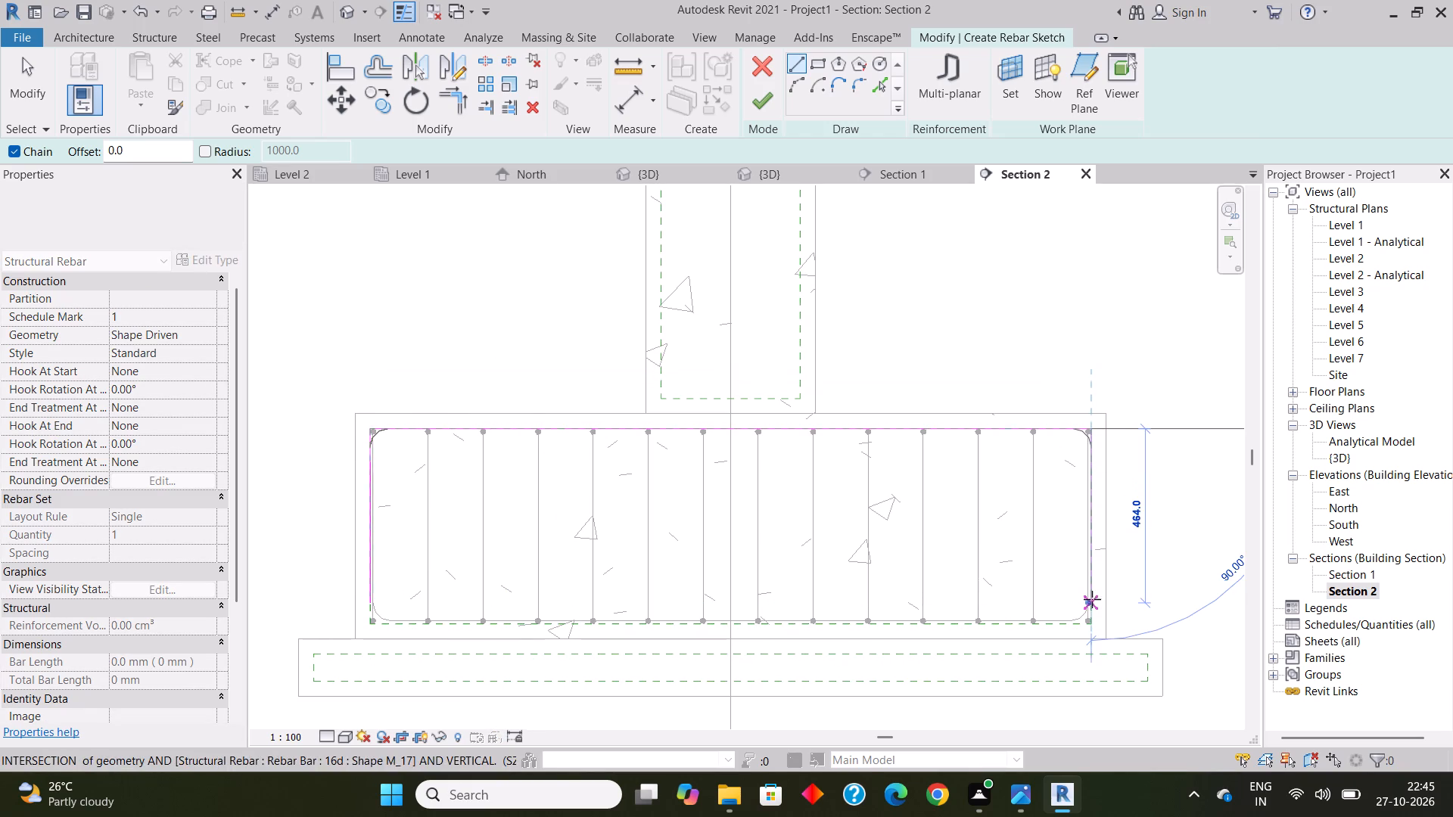
{"action": "left_click", "coordinate": [1091, 600]}
{"action": "key", "text": "Escape"}
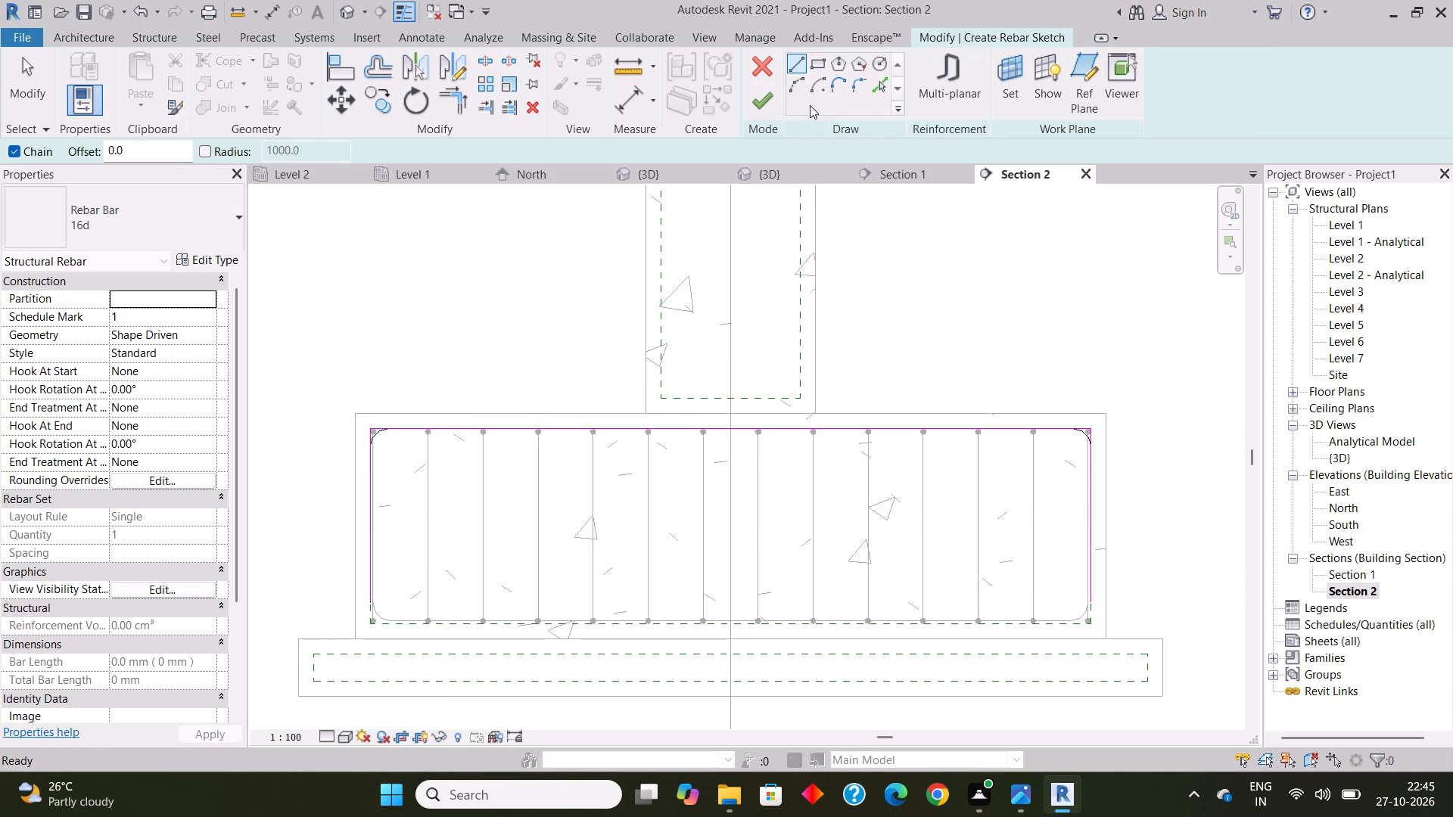
{"action": "left_click", "coordinate": [762, 104]}
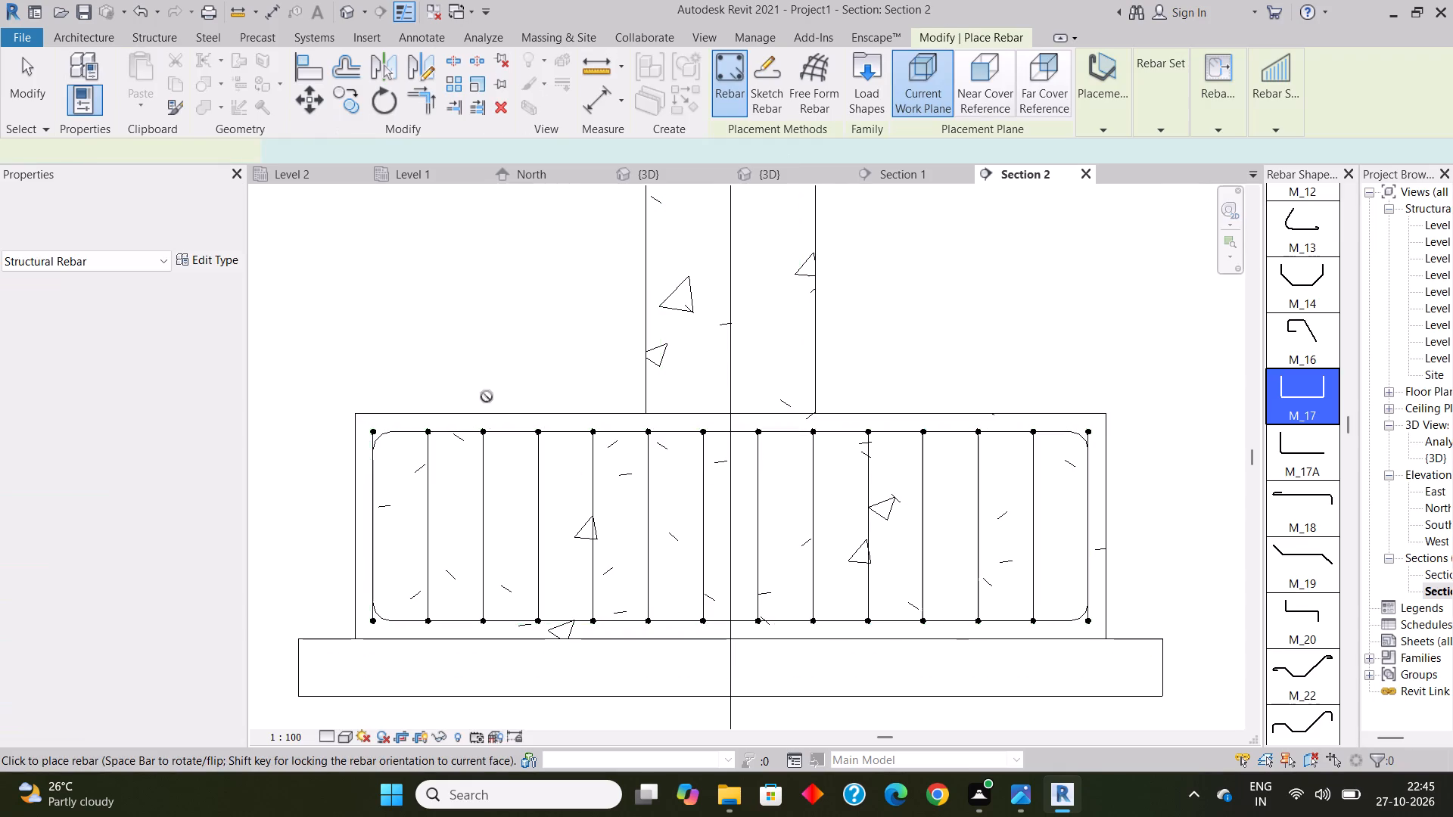
{"action": "key", "text": "Escape"}
In the default 3D view, distribute the inverted U-shaped top rebar through the footing with a Maximum Spacing layout at 150 mm.
{"action": "left_click", "coordinate": [345, 7]}
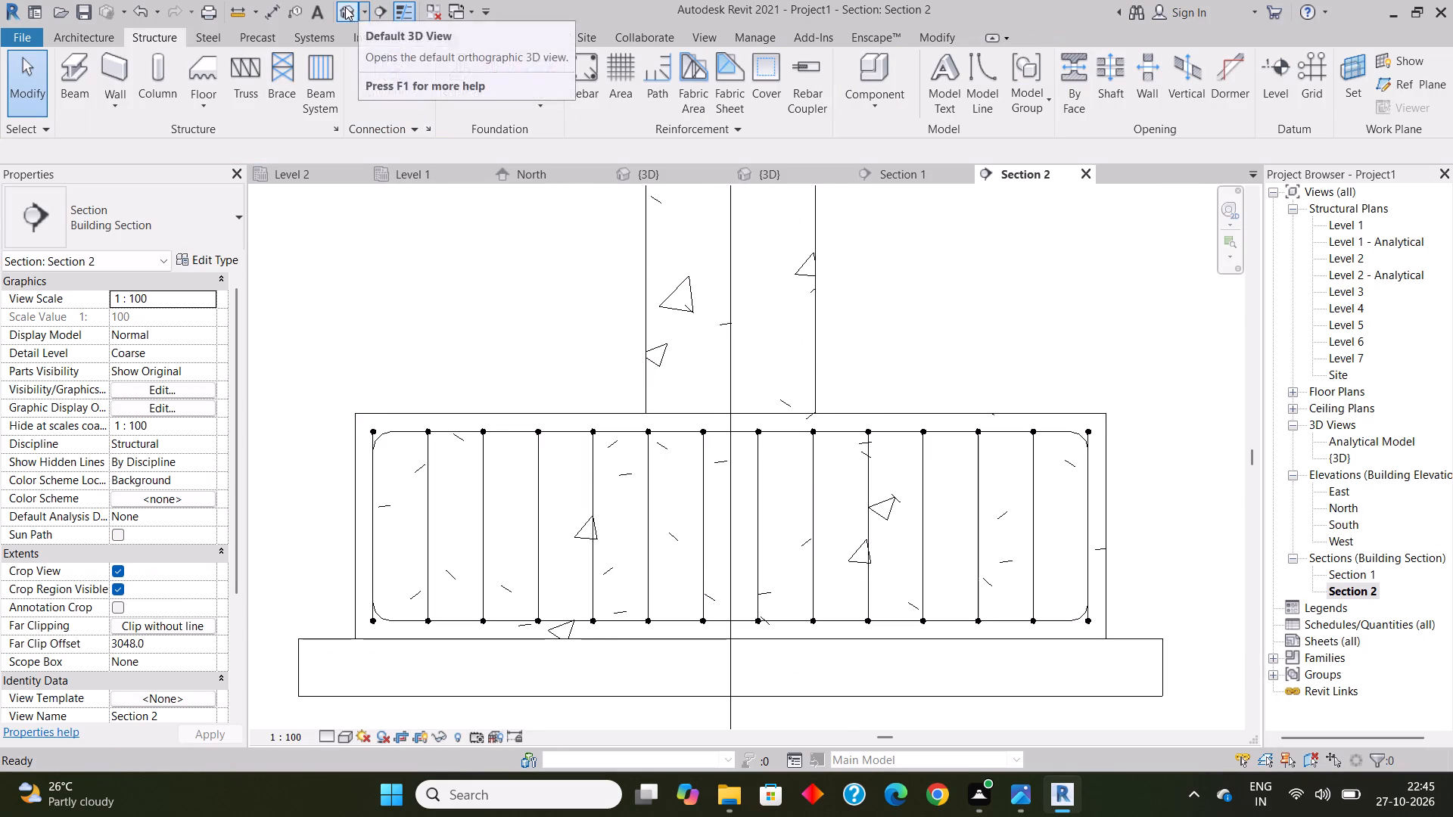
{"action": "scroll", "coordinate": [458, 461], "scroll_direction": "up", "scroll_amount": 3}
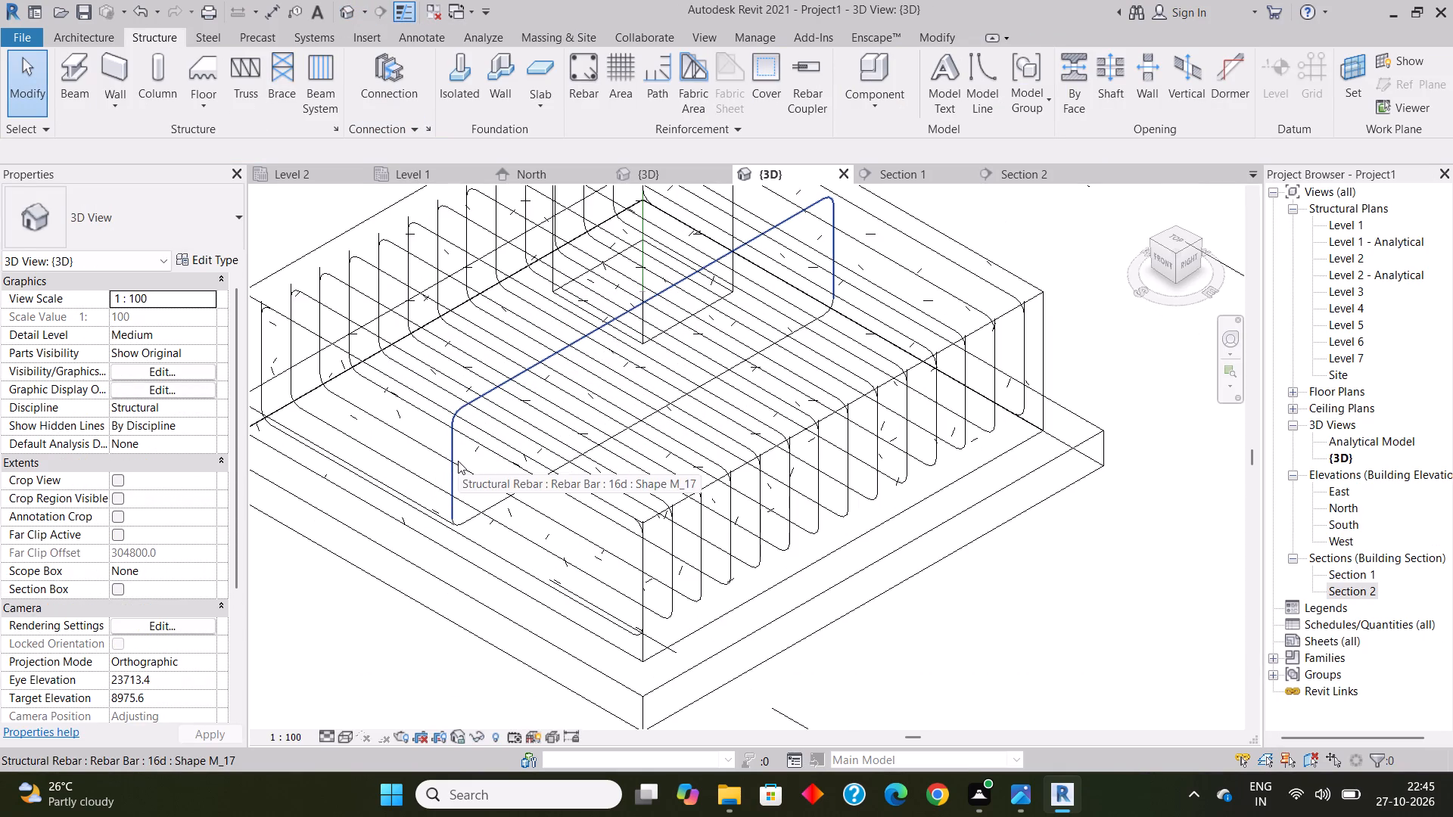
{"action": "left_click", "coordinate": [458, 461]}
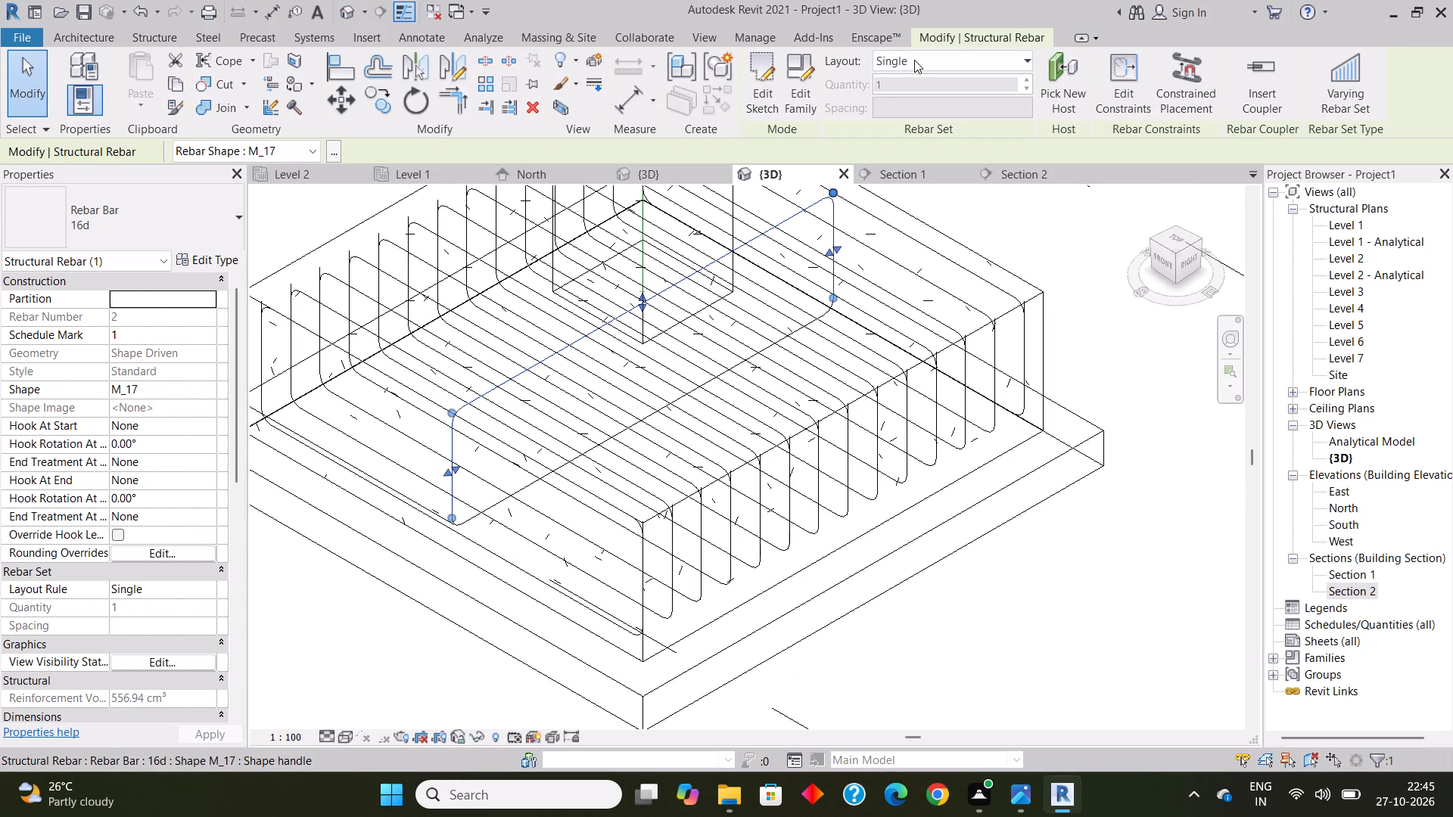
{"action": "left_click", "coordinate": [914, 60]}
{"action": "left_click", "coordinate": [921, 128]}
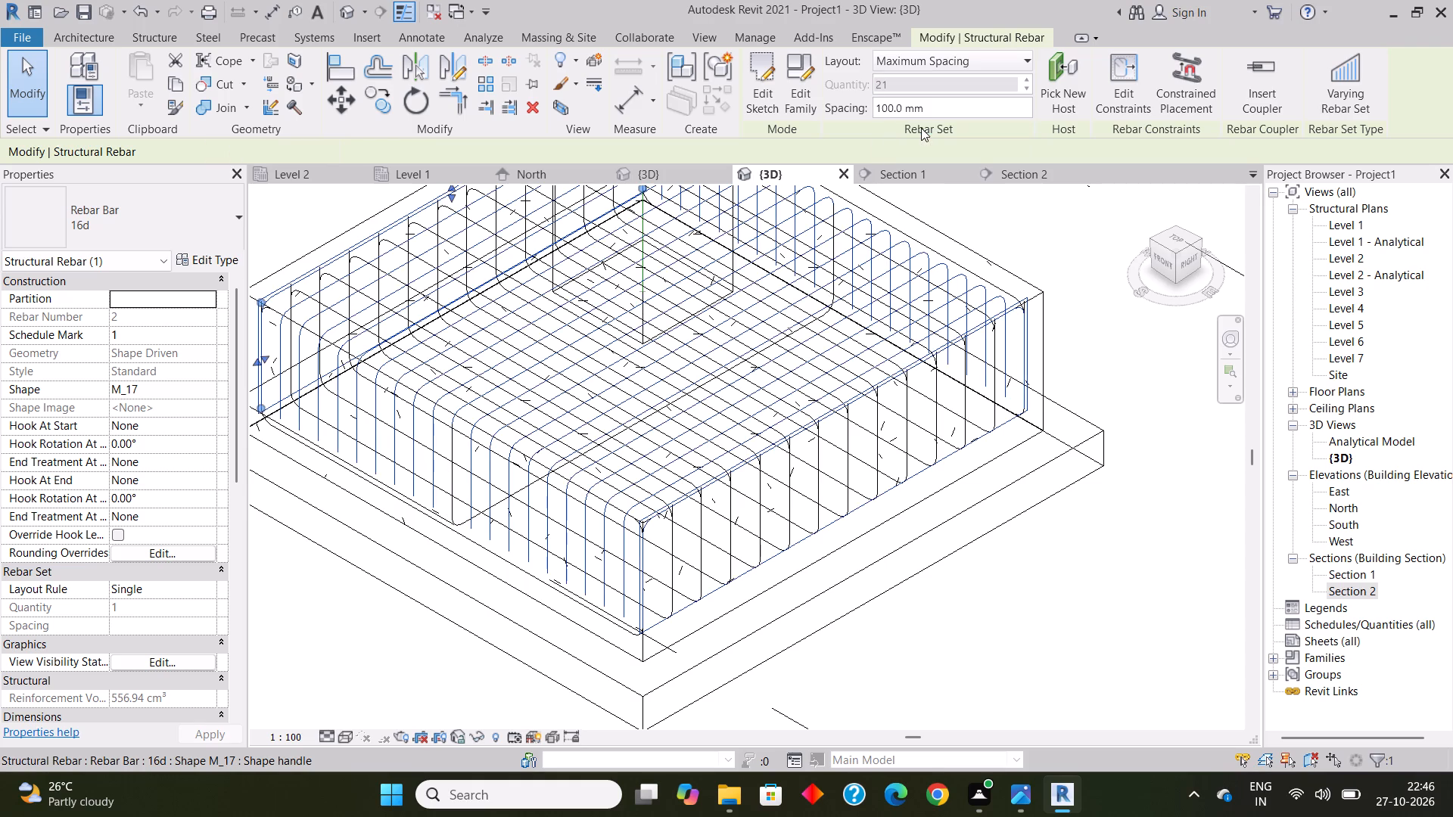
{"action": "left_click", "coordinate": [935, 113]}
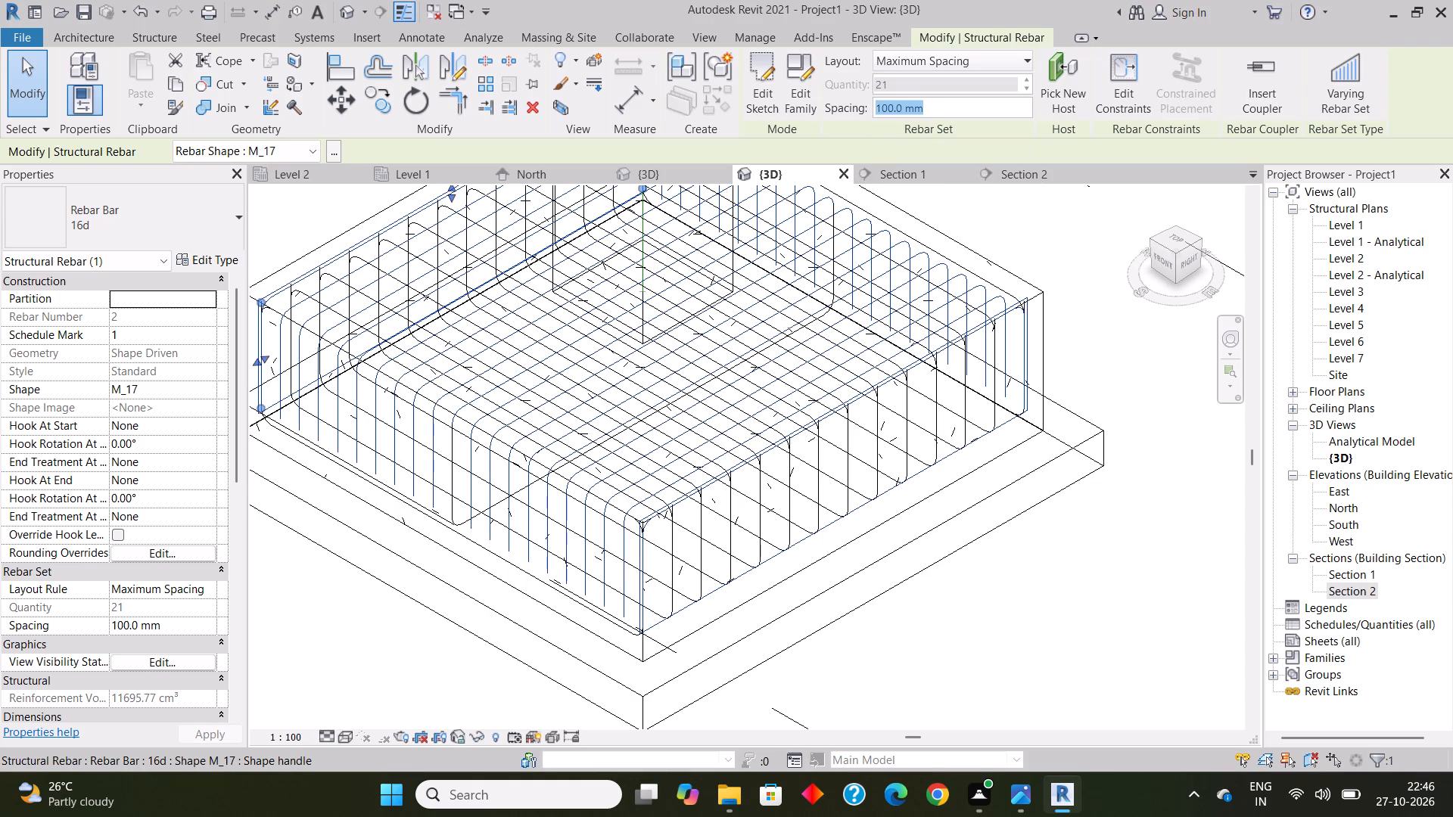
{"action": "type", "text": "150"}
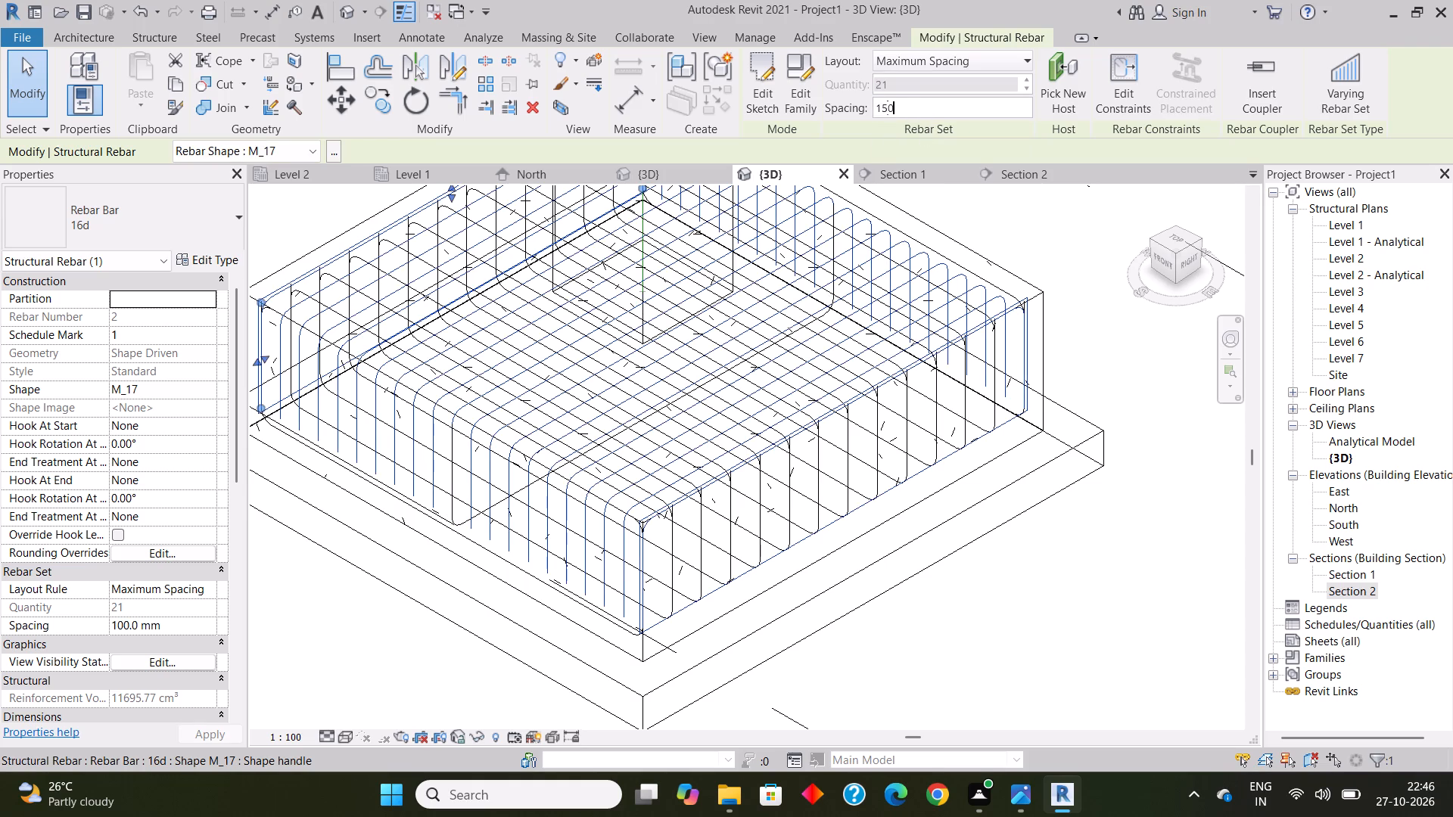
{"action": "type", "text": "mm"}
{"action": "key", "text": "Return"}
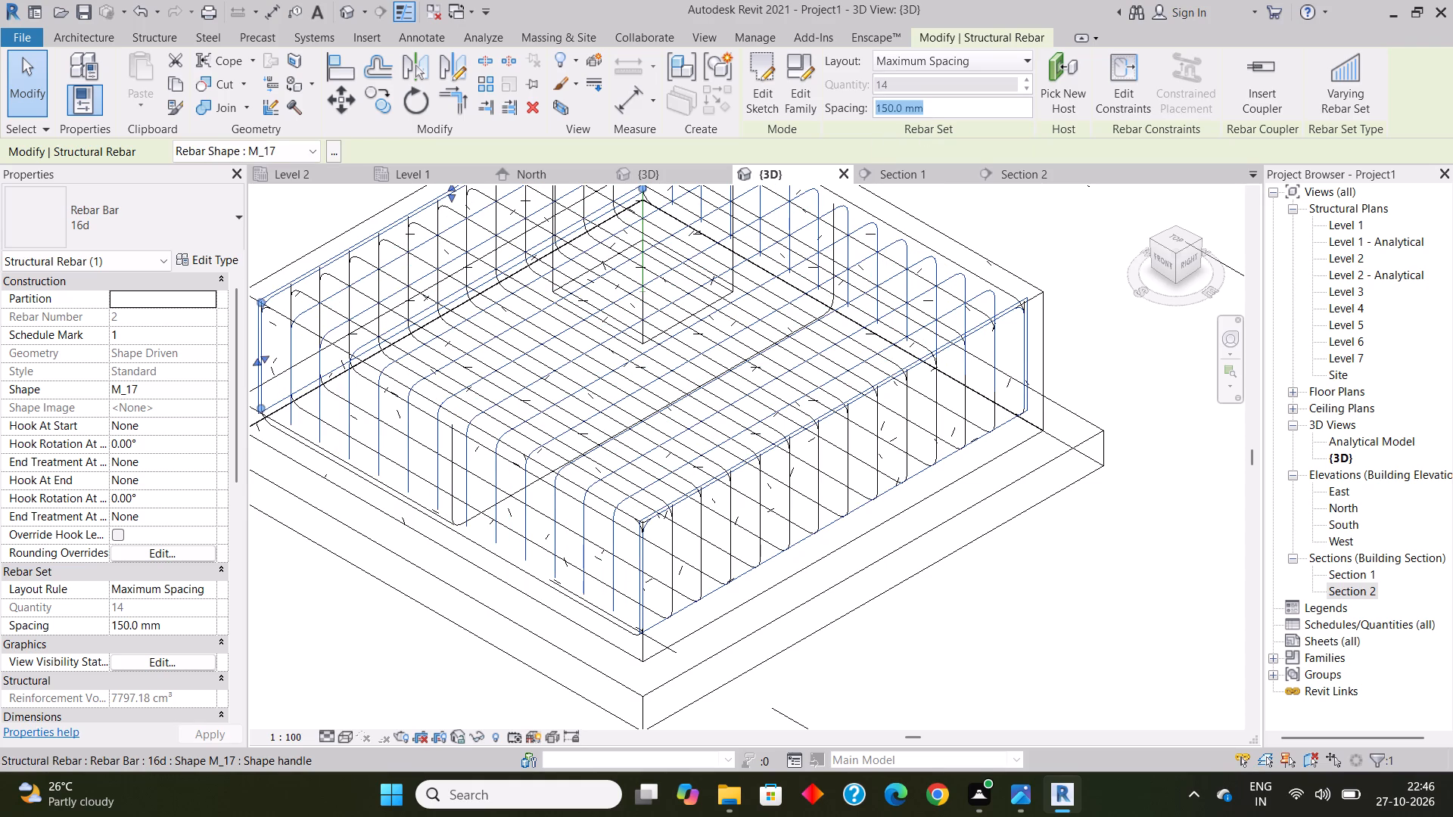
{"action": "left_click", "coordinate": [377, 657]}
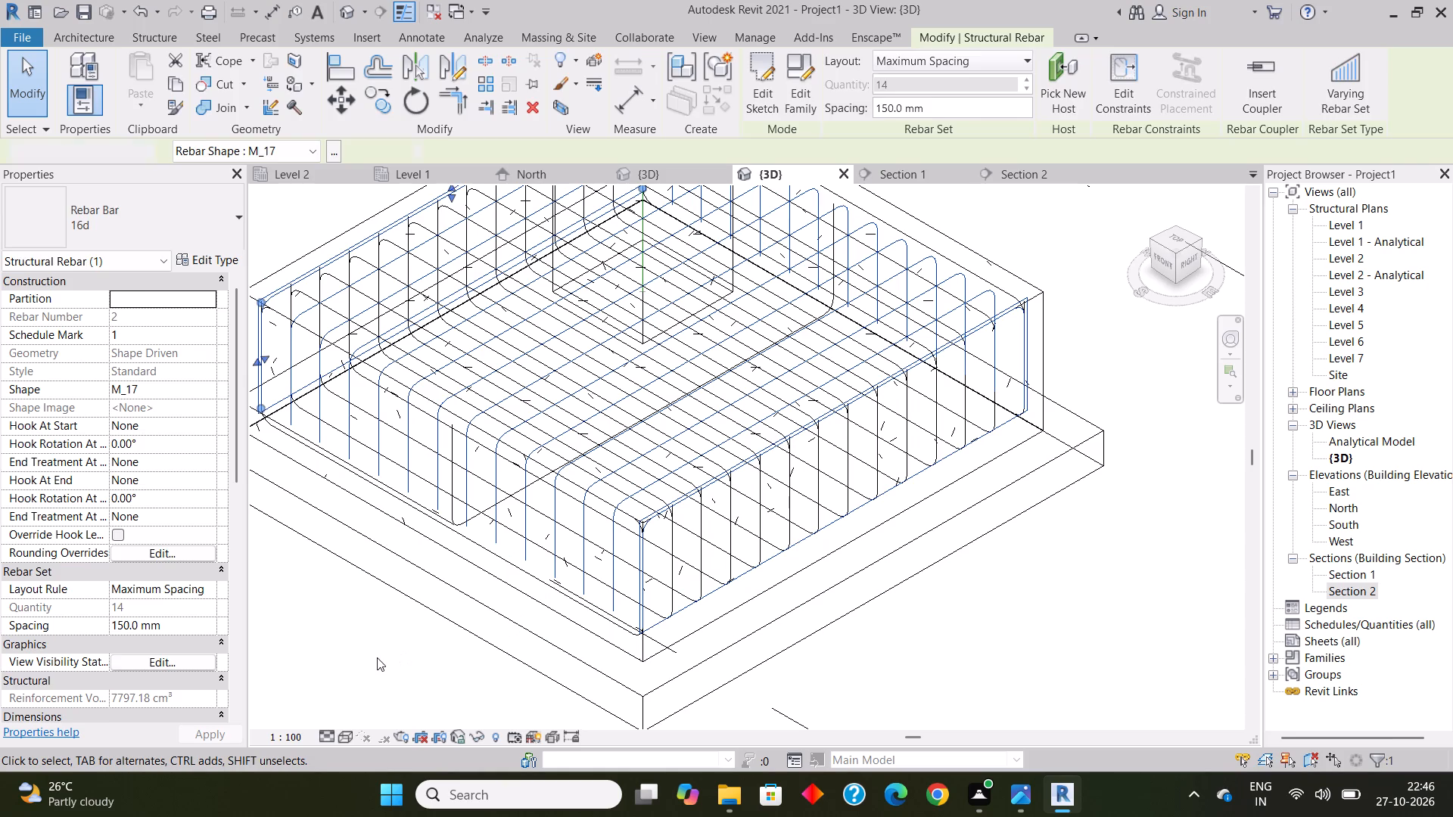
Distribute the matching U-shaped bottom rebar across the footing with a Maximum Spacing layout at 150 mm.
{"action": "left_click", "coordinate": [448, 510]}
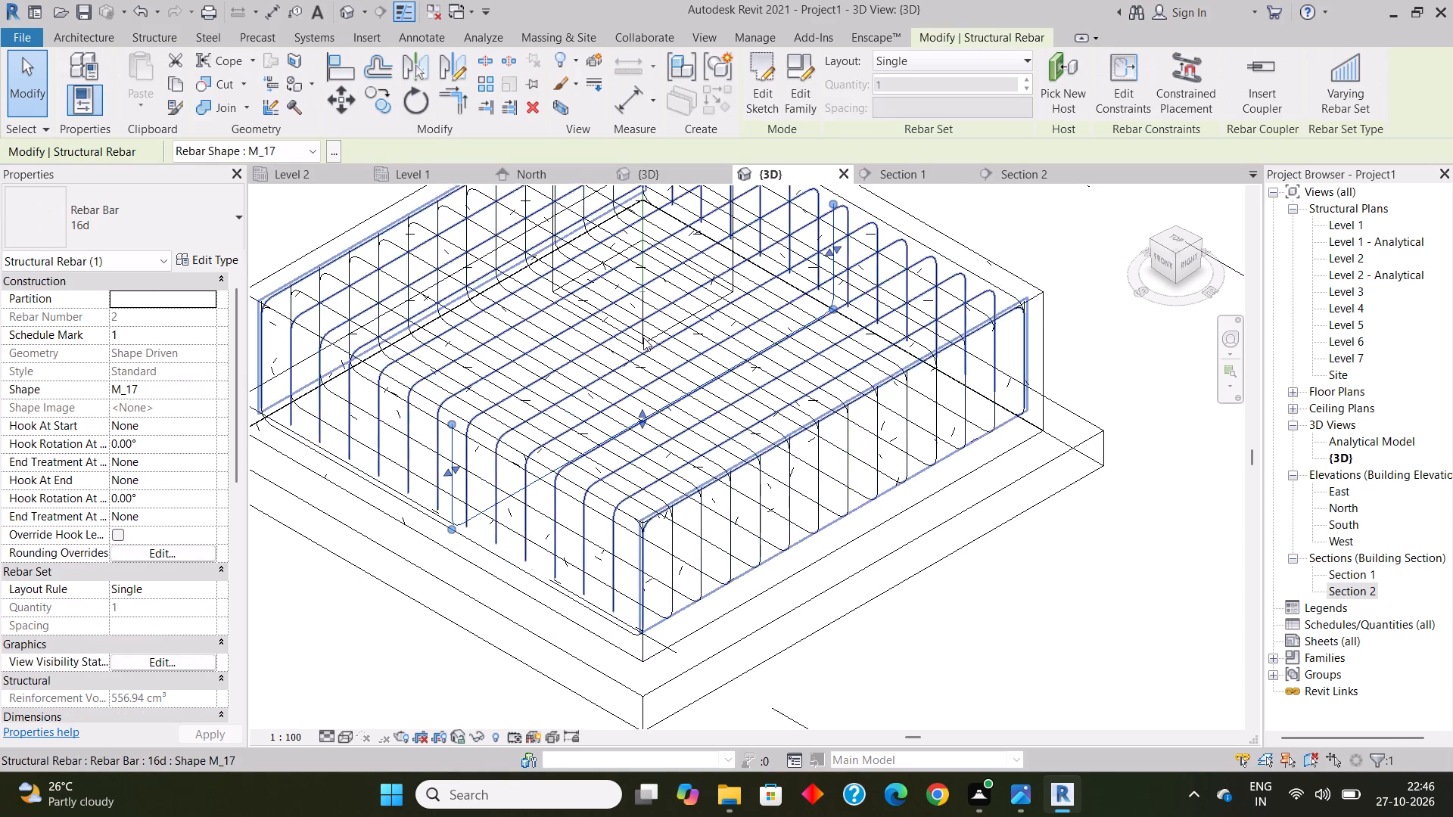
{"action": "left_click", "coordinate": [920, 58]}
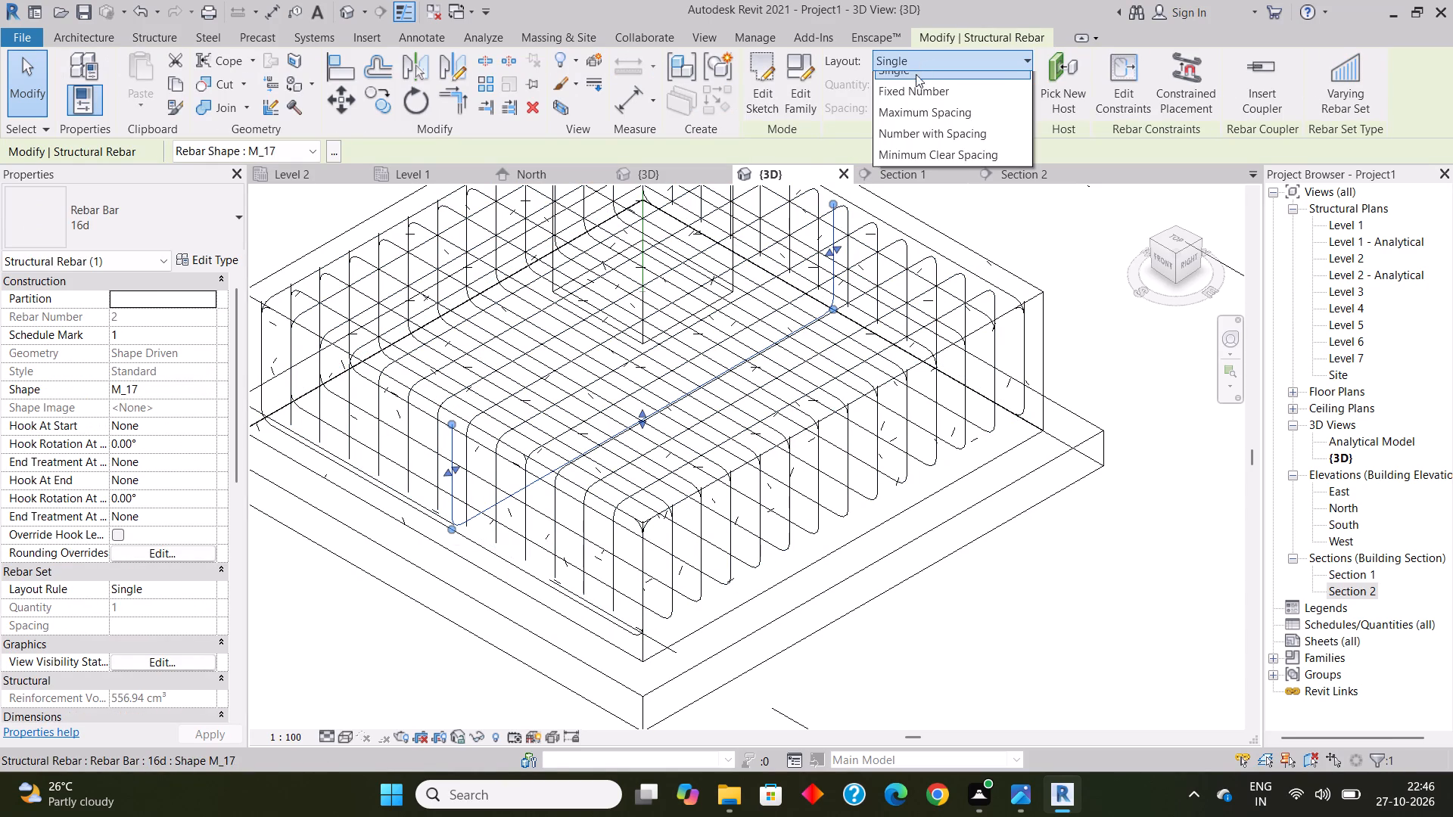
{"action": "left_click", "coordinate": [927, 127]}
{"action": "left_click", "coordinate": [928, 110]}
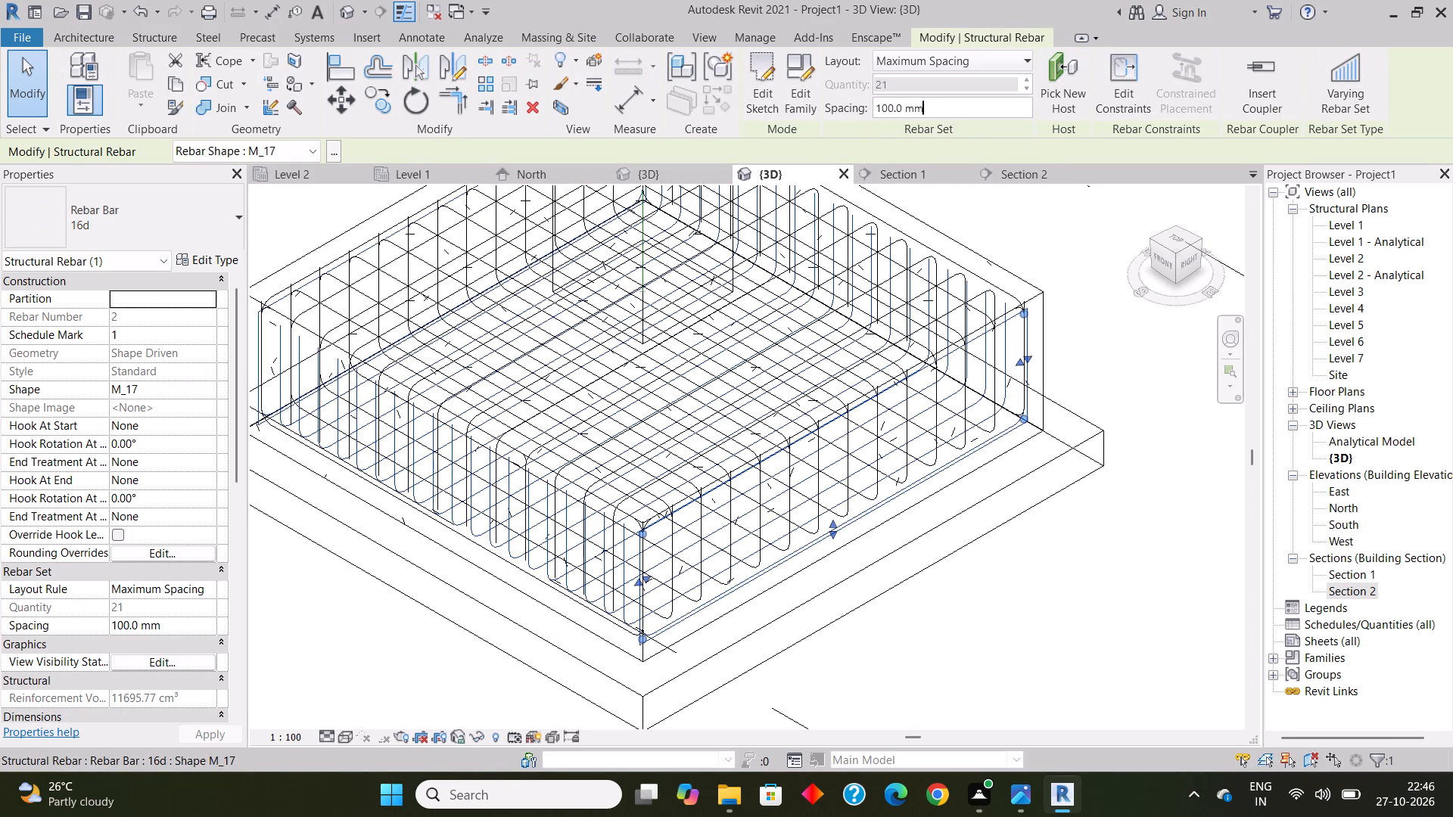
{"action": "type", "text": "150mm"}
{"action": "key", "text": "Return"}
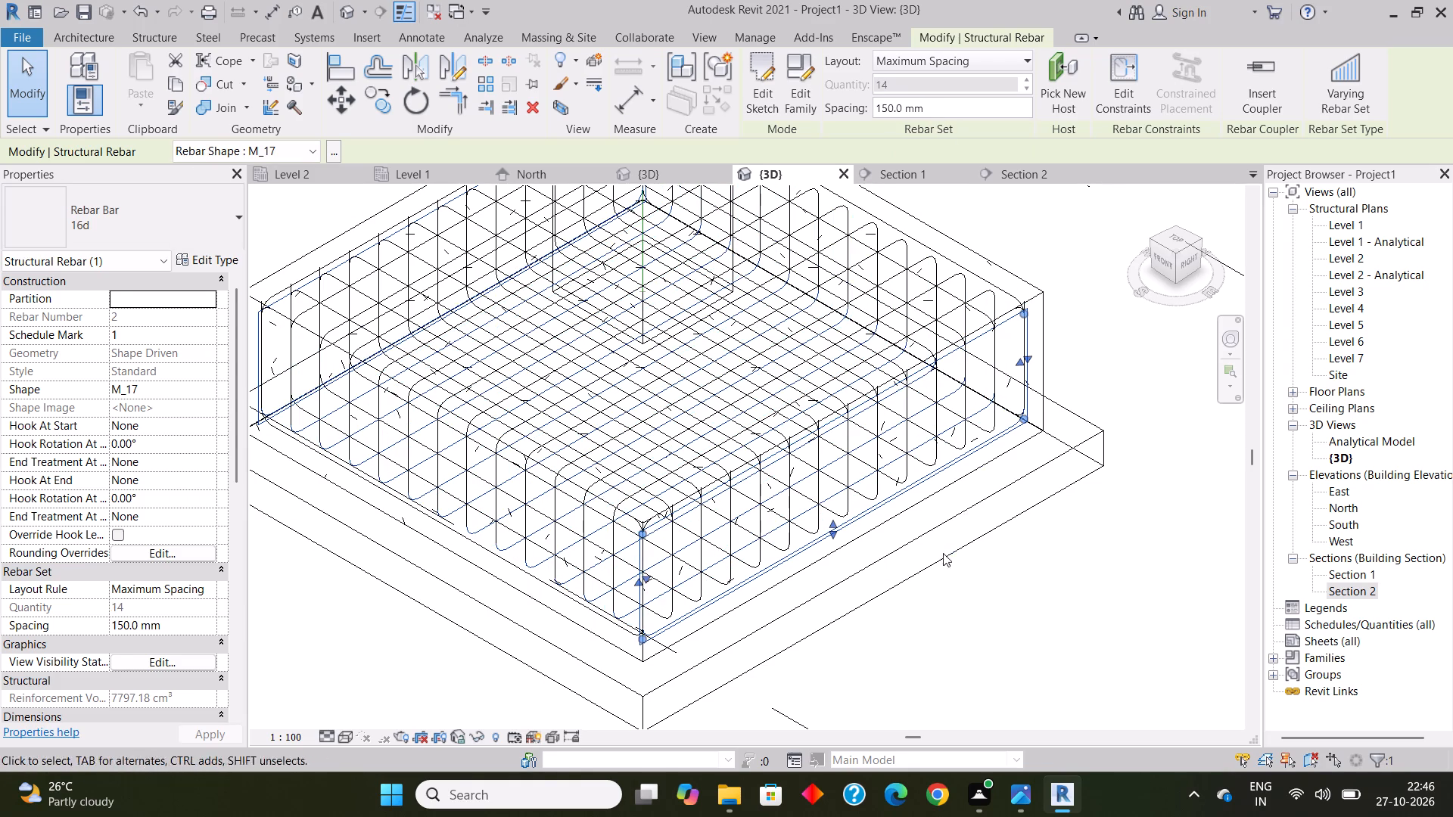
{"action": "left_click", "coordinate": [918, 615]}
Examine the two-way footing reinforcement in the default 3D view and the column and footing in Section 1.
{"action": "scroll", "coordinate": [777, 562], "scroll_direction": "down", "scroll_amount": 2}
{"action": "middle_click_drag", "start_coordinate": [776, 561], "coordinate": [815, 599]}
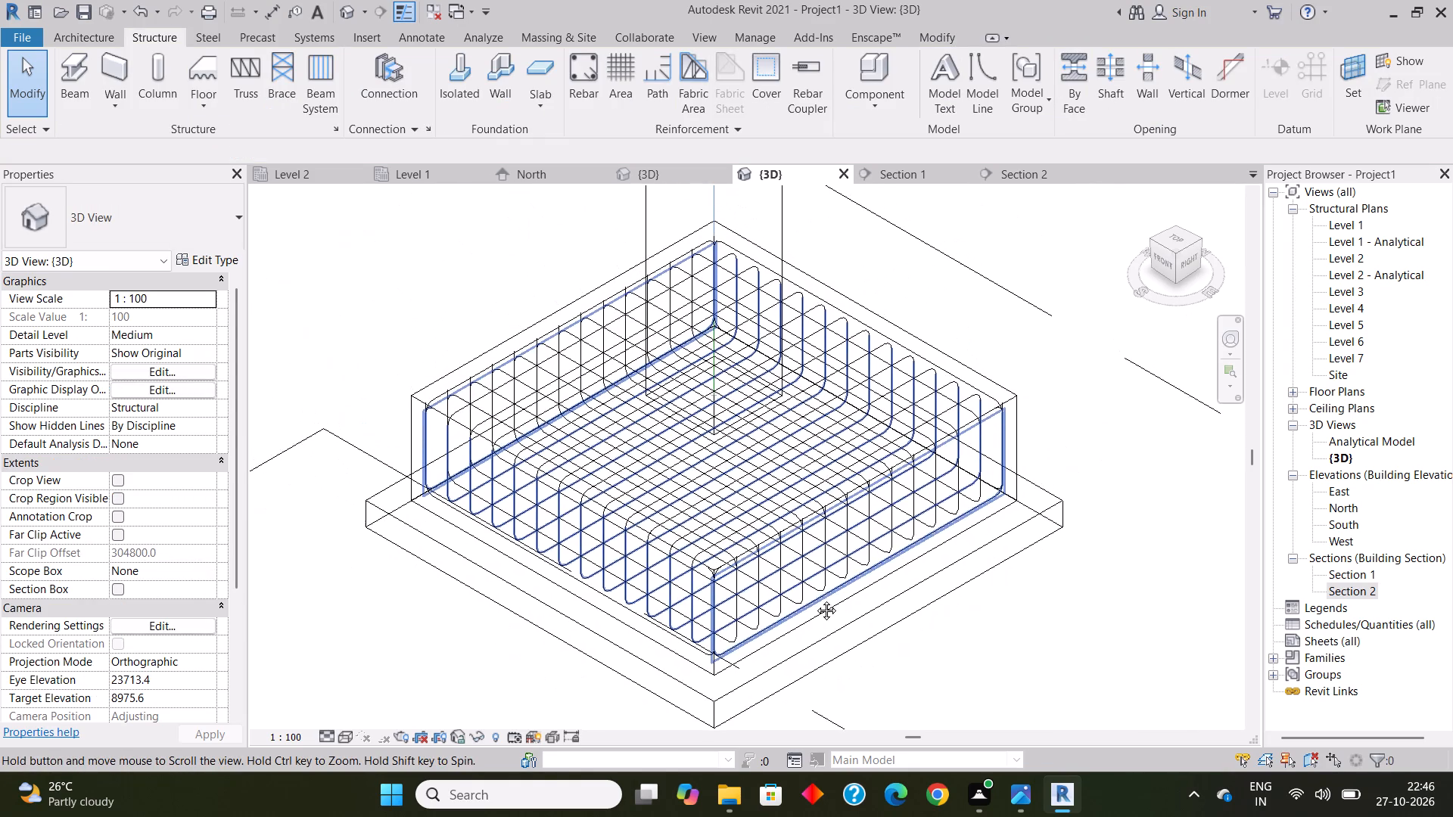
{"action": "middle_click_drag", "start_coordinate": [815, 599], "coordinate": [814, 599]}
{"action": "scroll", "coordinate": [755, 542], "scroll_direction": "down", "scroll_amount": 7}
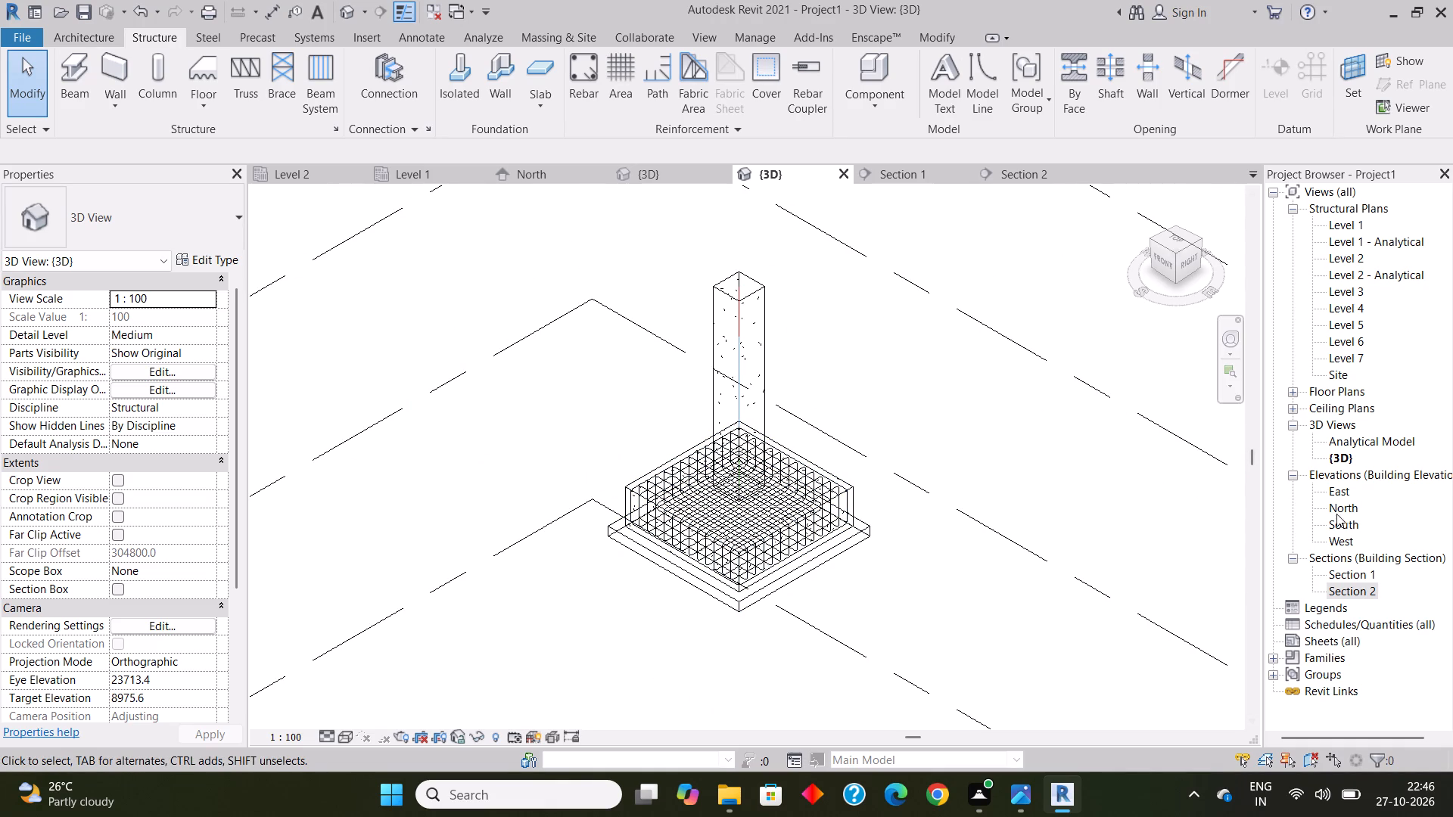
{"action": "double_click", "coordinate": [1352, 573]}
{"action": "scroll", "coordinate": [680, 552], "scroll_direction": "down", "scroll_amount": 14}
{"action": "middle_click_drag", "start_coordinate": [682, 543], "coordinate": [638, 579]}
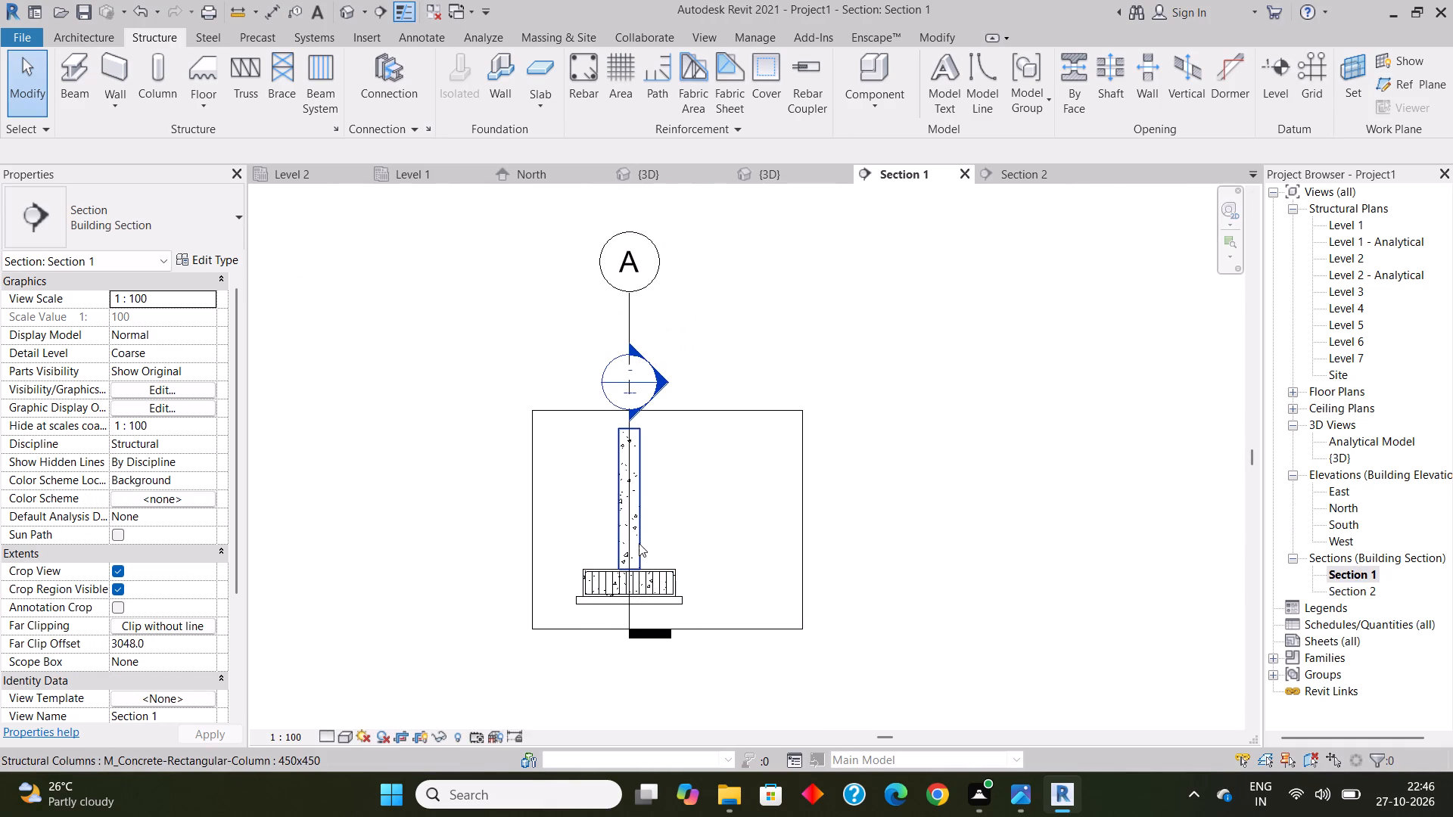
{"action": "scroll", "coordinate": [646, 531], "scroll_direction": "up", "scroll_amount": 5}
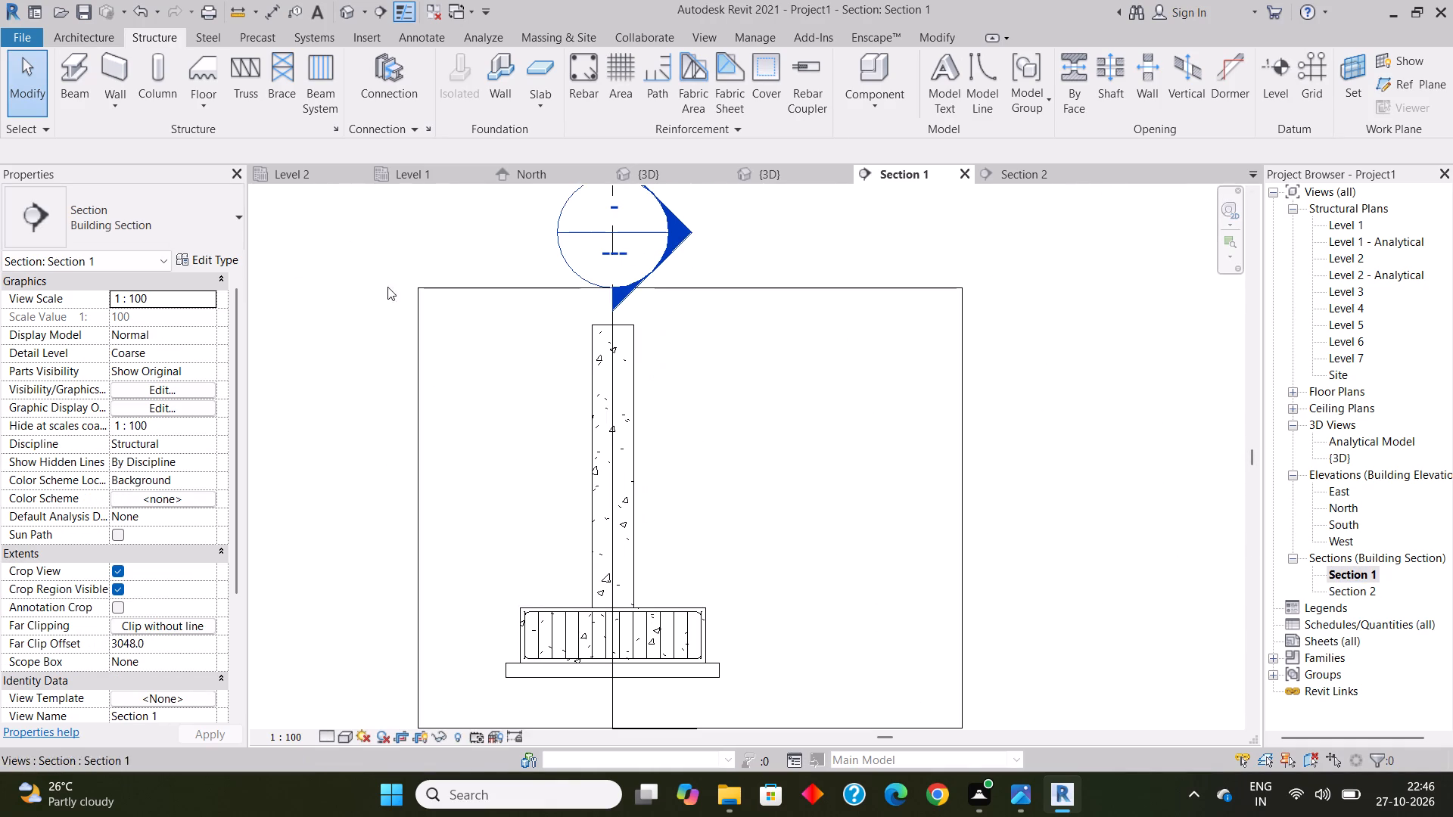
{"action": "left_click", "coordinate": [347, 11]}
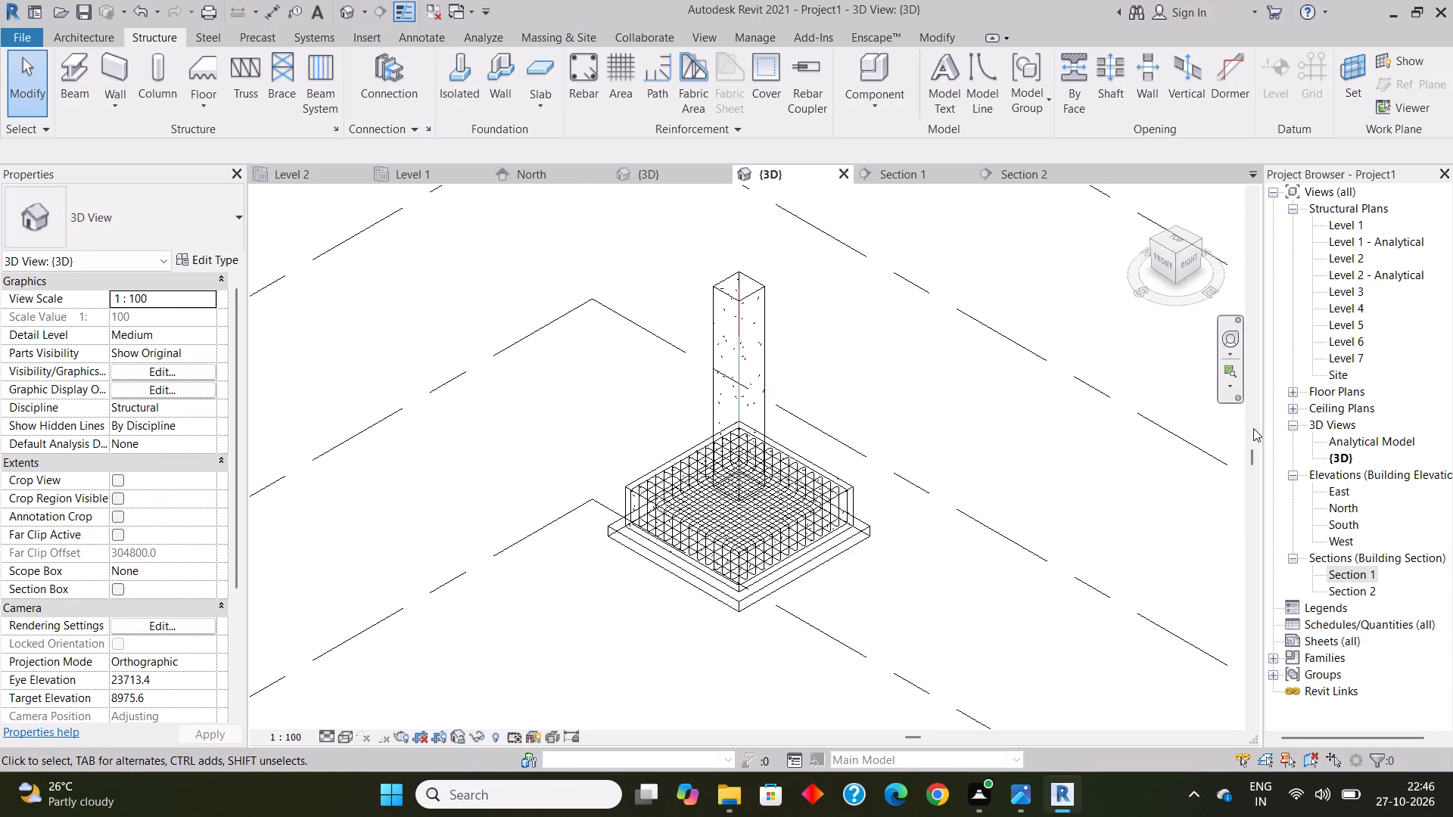
{"action": "double_click", "coordinate": [1361, 576]}
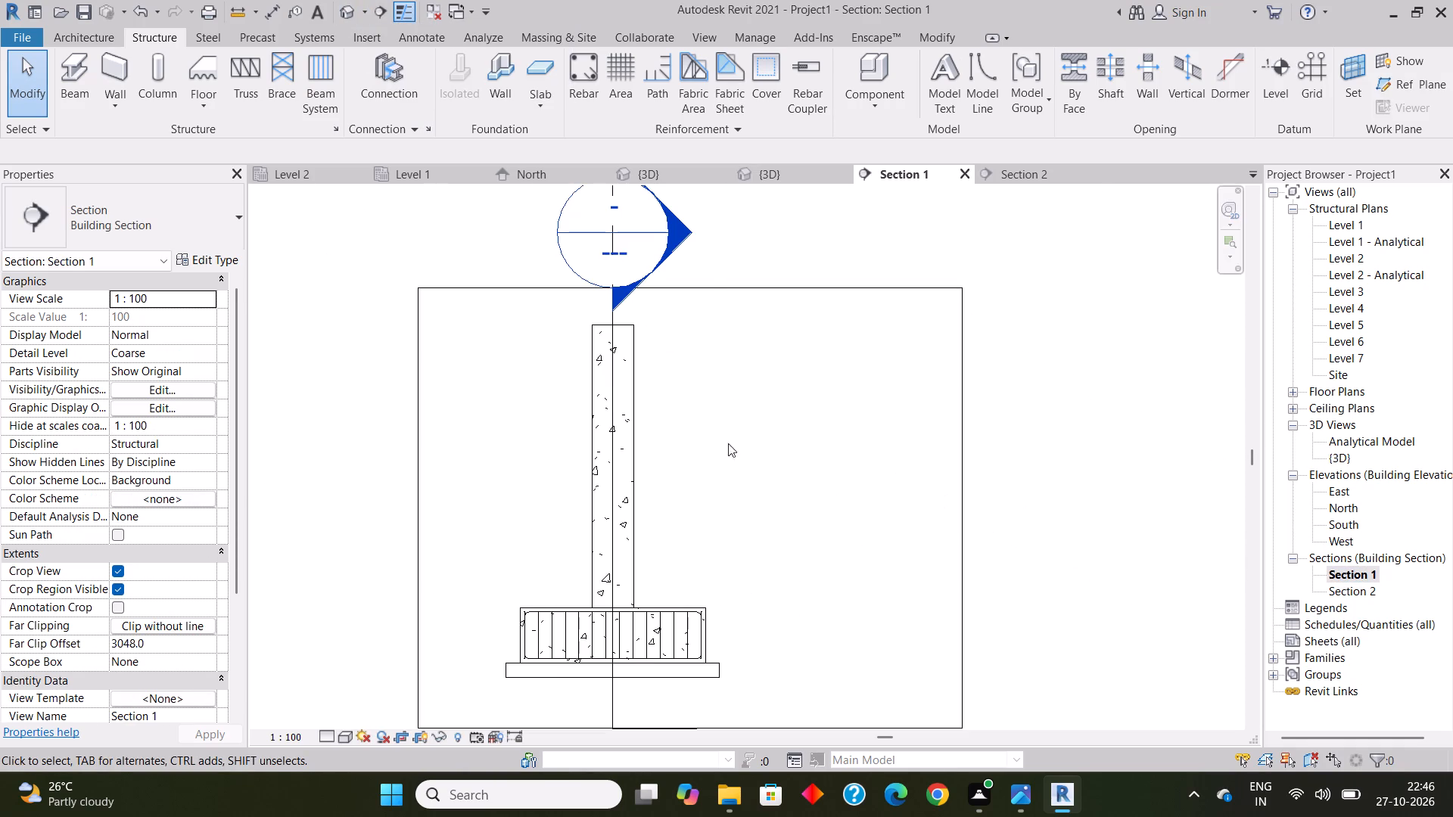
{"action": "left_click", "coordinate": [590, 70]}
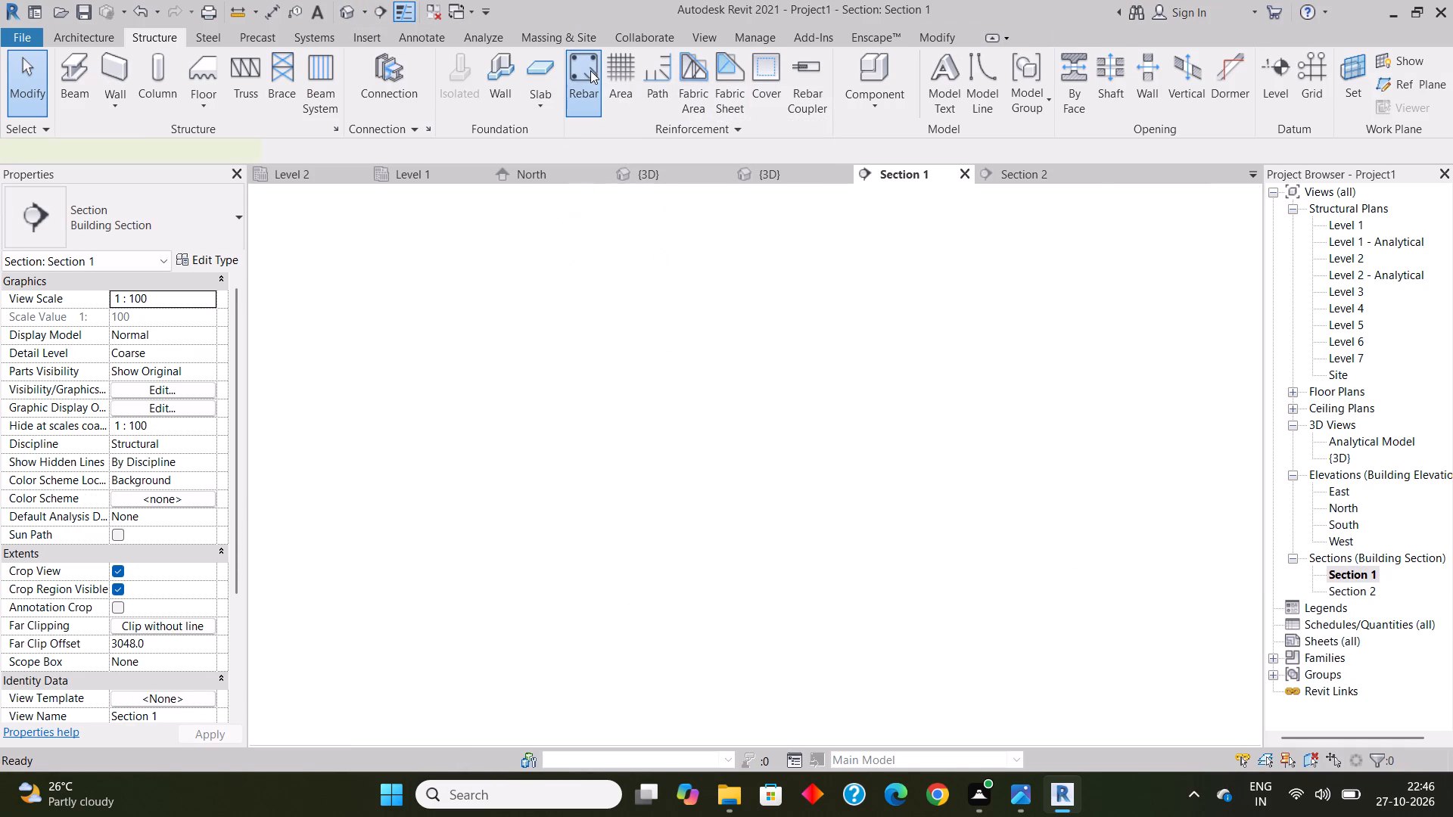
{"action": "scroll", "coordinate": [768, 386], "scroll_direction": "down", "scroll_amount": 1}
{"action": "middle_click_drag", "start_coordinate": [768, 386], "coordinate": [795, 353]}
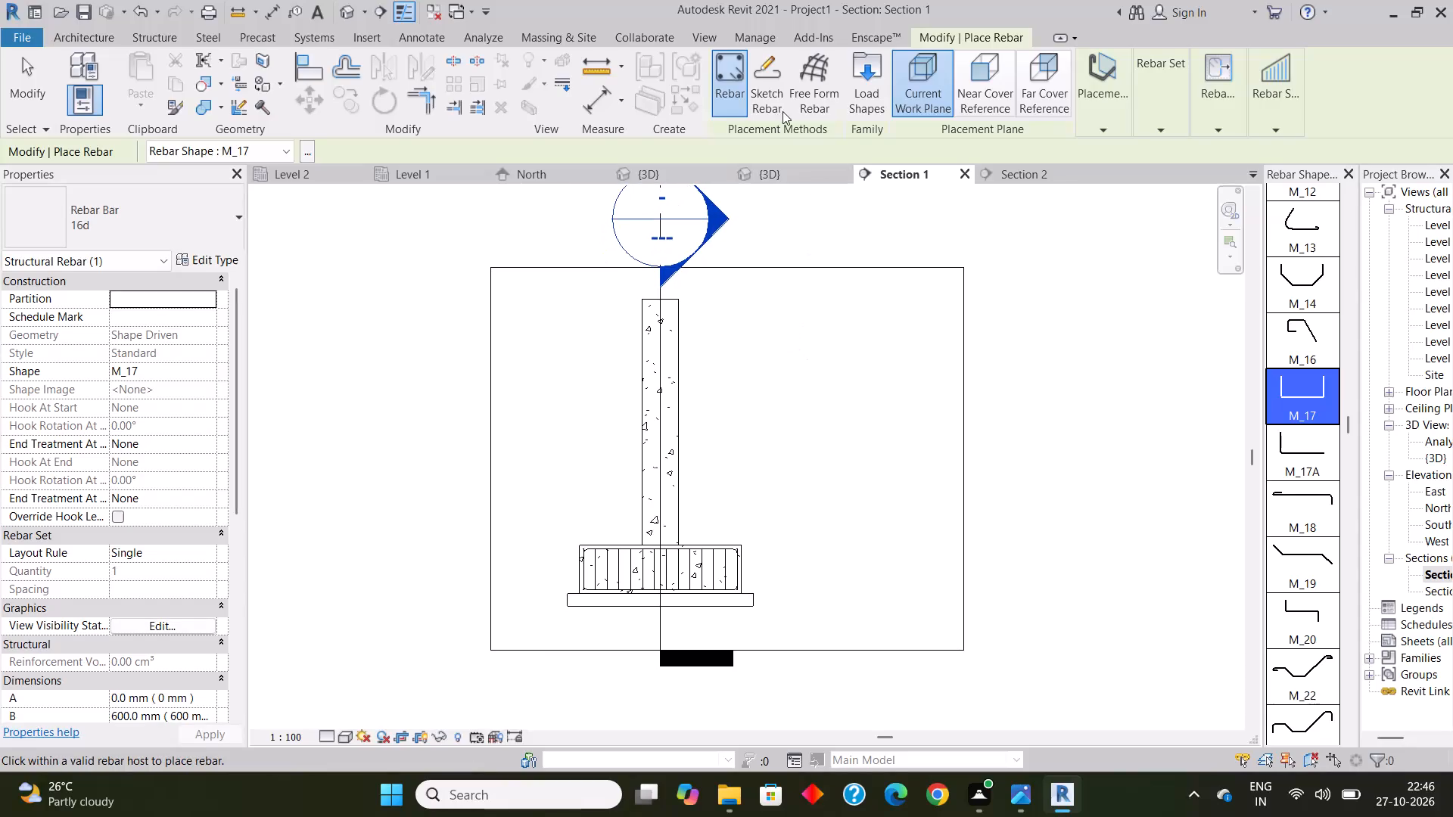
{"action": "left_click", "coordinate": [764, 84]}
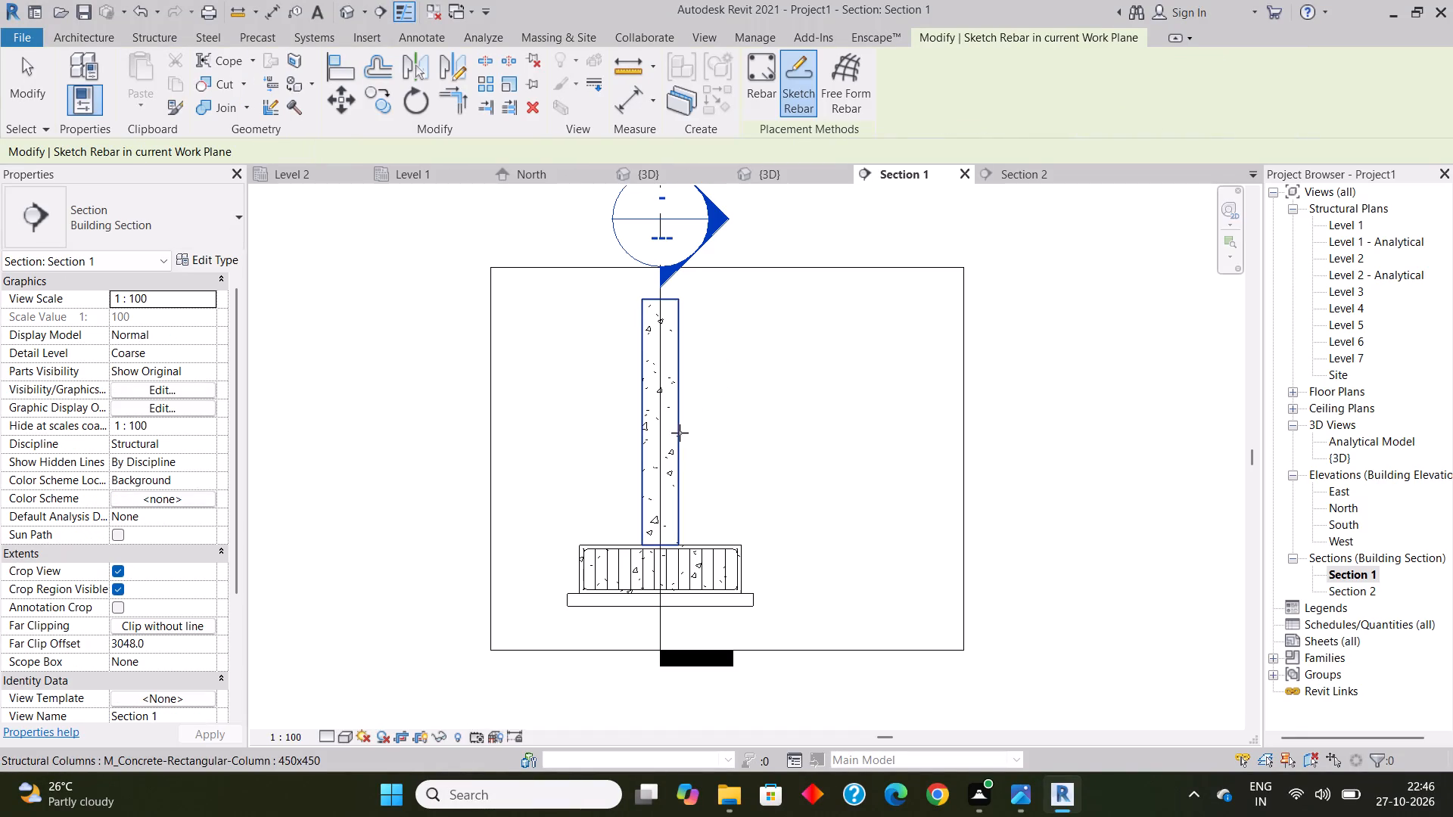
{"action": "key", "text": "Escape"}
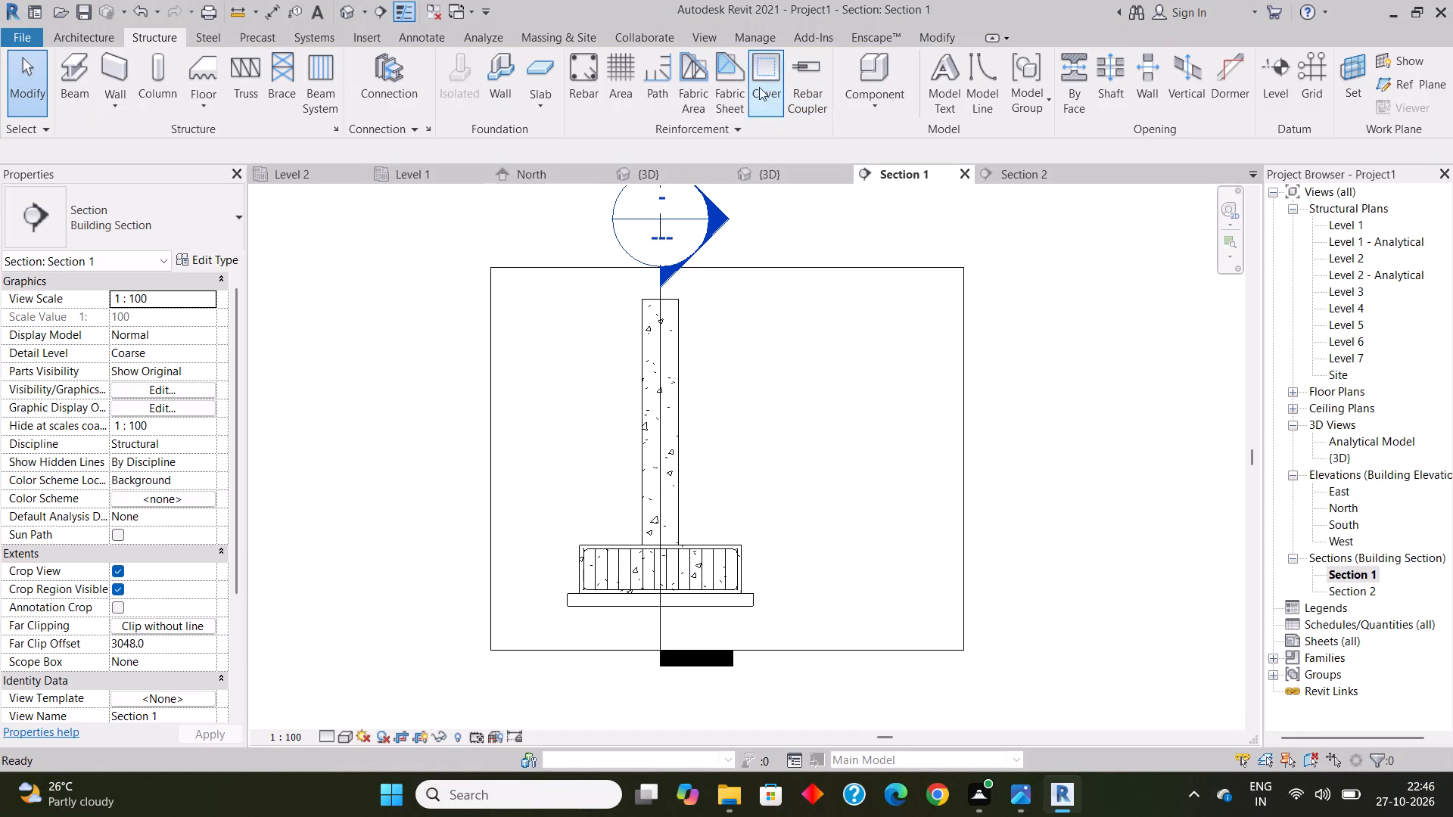
Add a rebar cover setting named "column" with a 40 mm cover.
{"action": "left_click", "coordinate": [769, 75]}
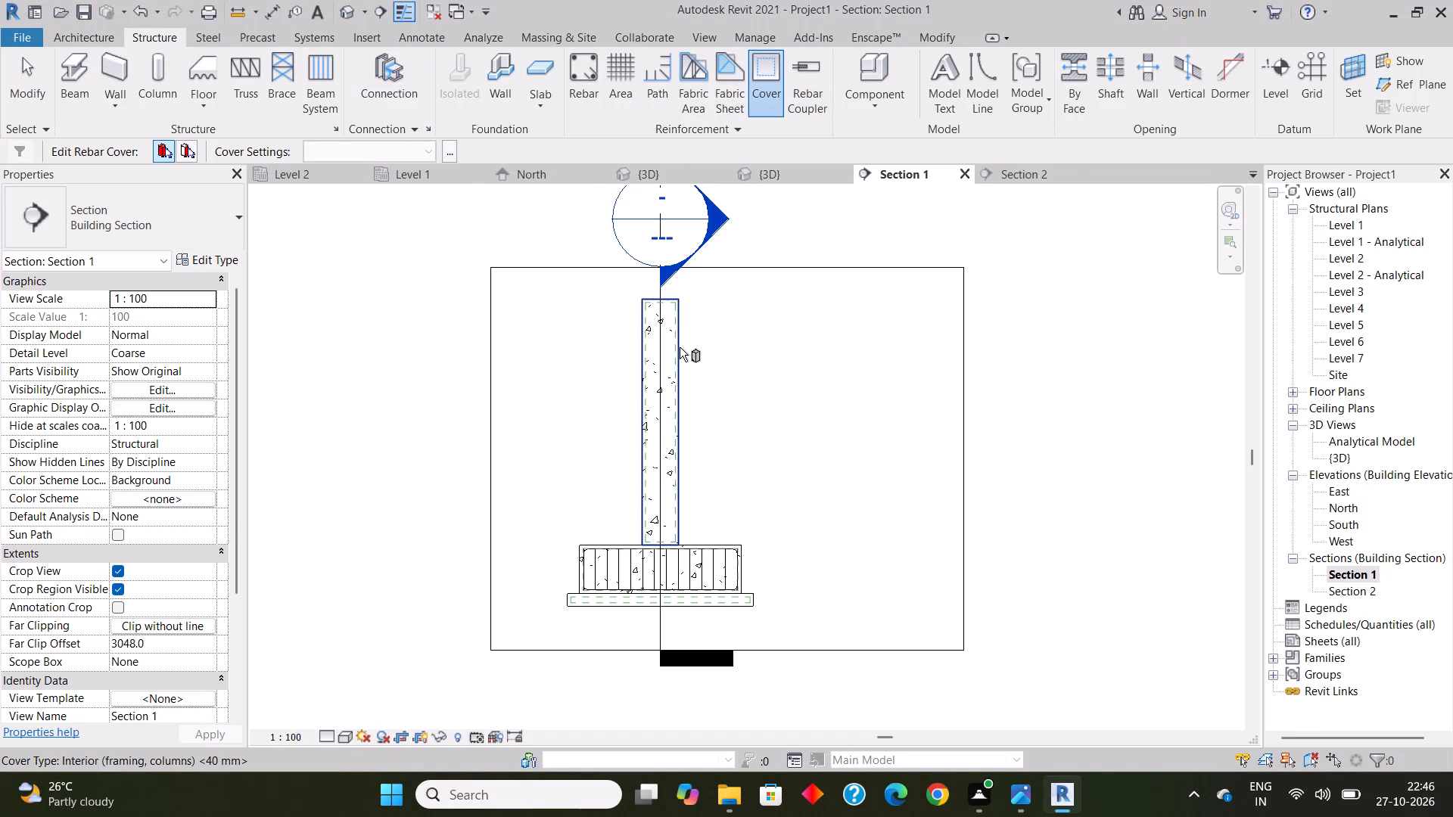
{"action": "left_click", "coordinate": [680, 347]}
{"action": "left_click", "coordinate": [453, 149]}
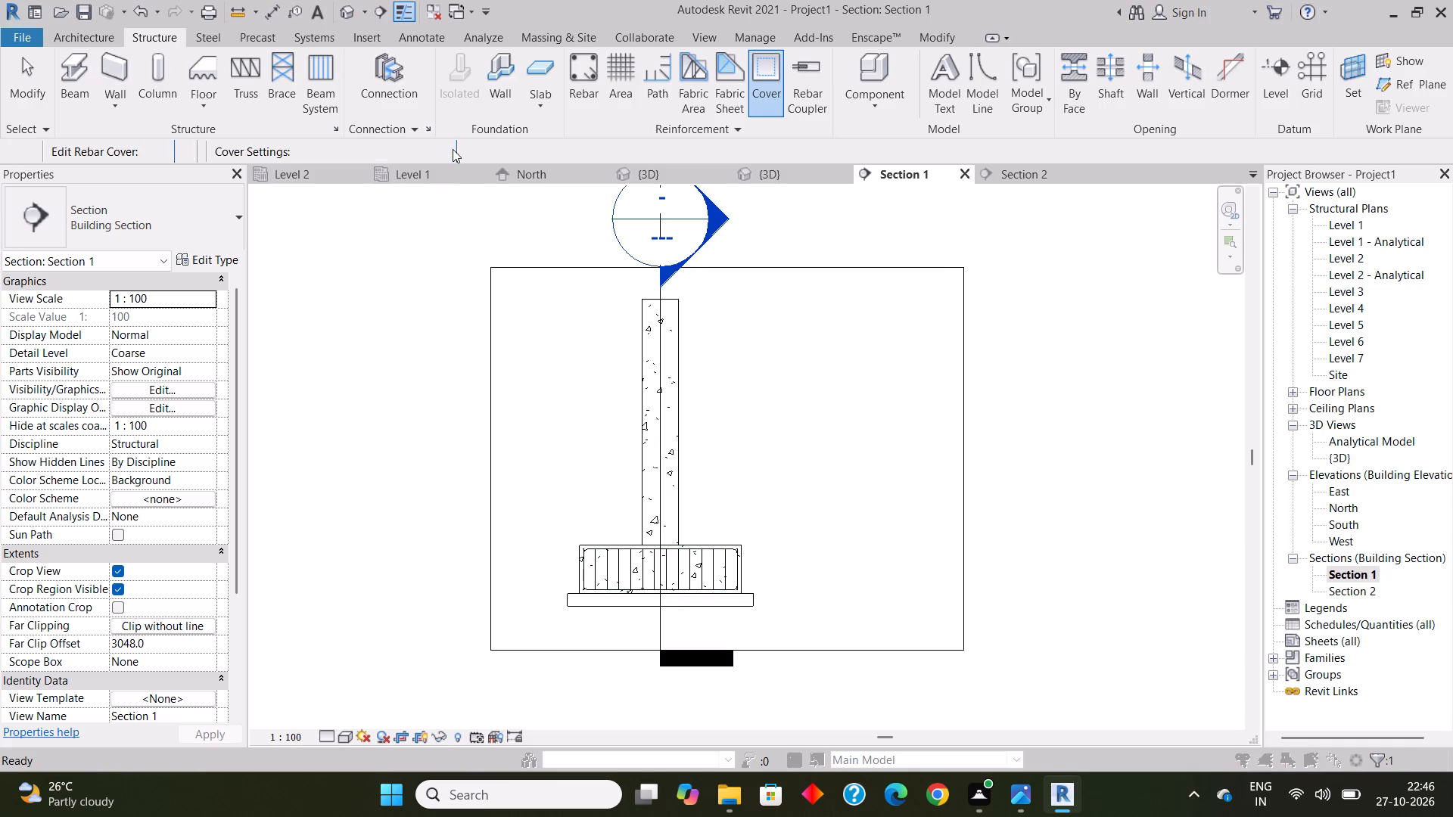
{"action": "left_click", "coordinate": [938, 350]}
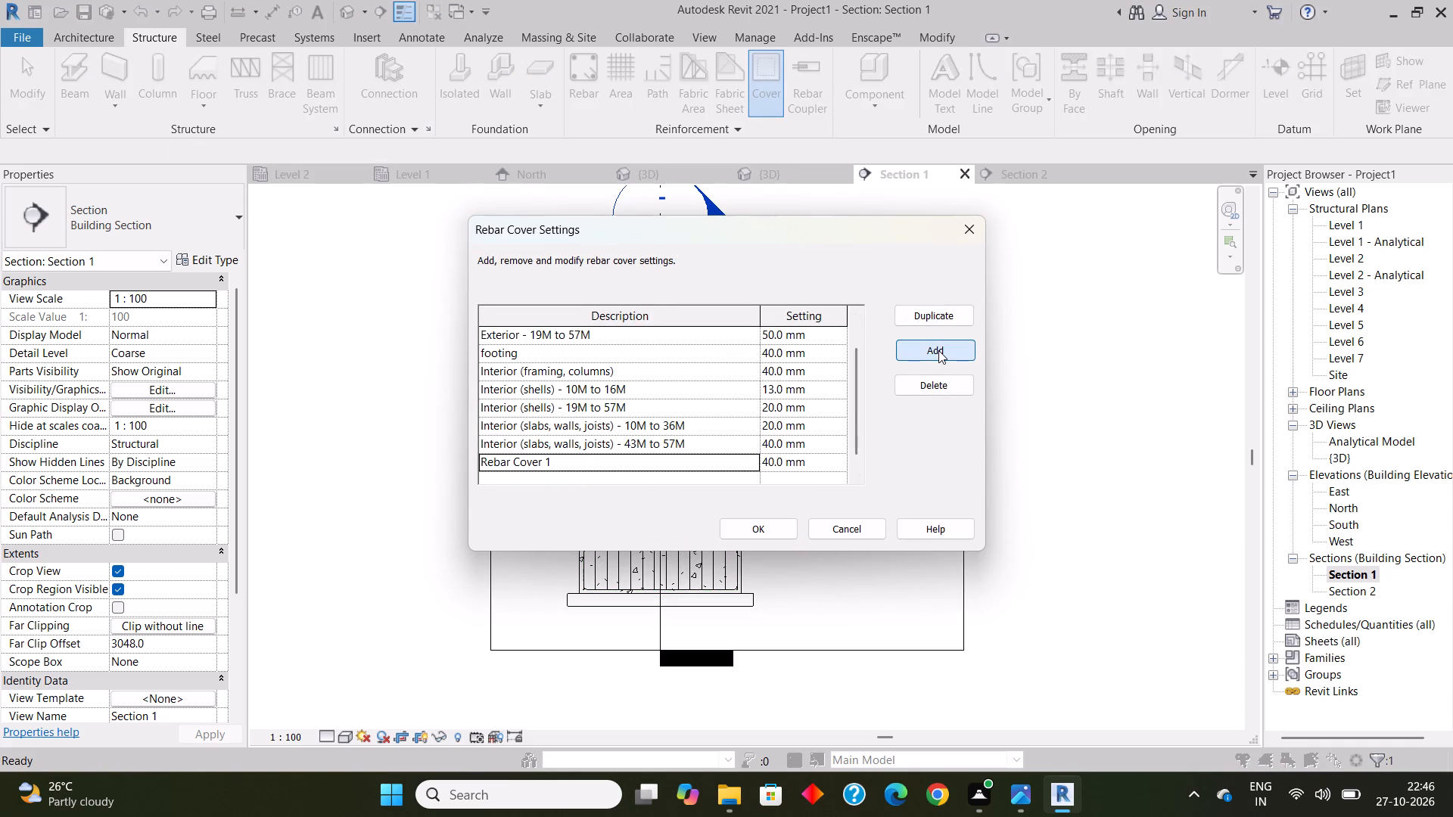
{"action": "left_click", "coordinate": [638, 460]}
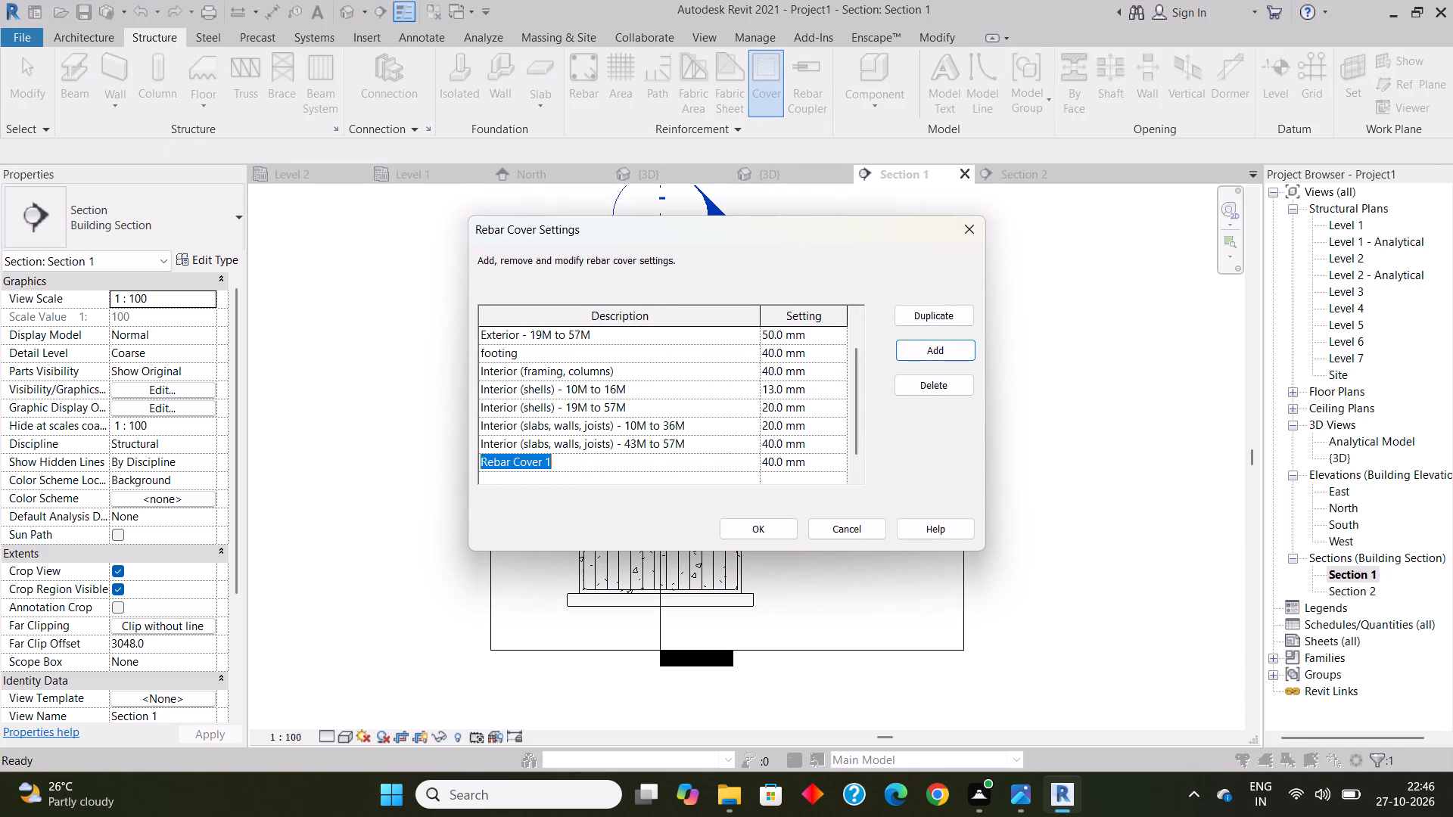
{"action": "type", "text": "column"}
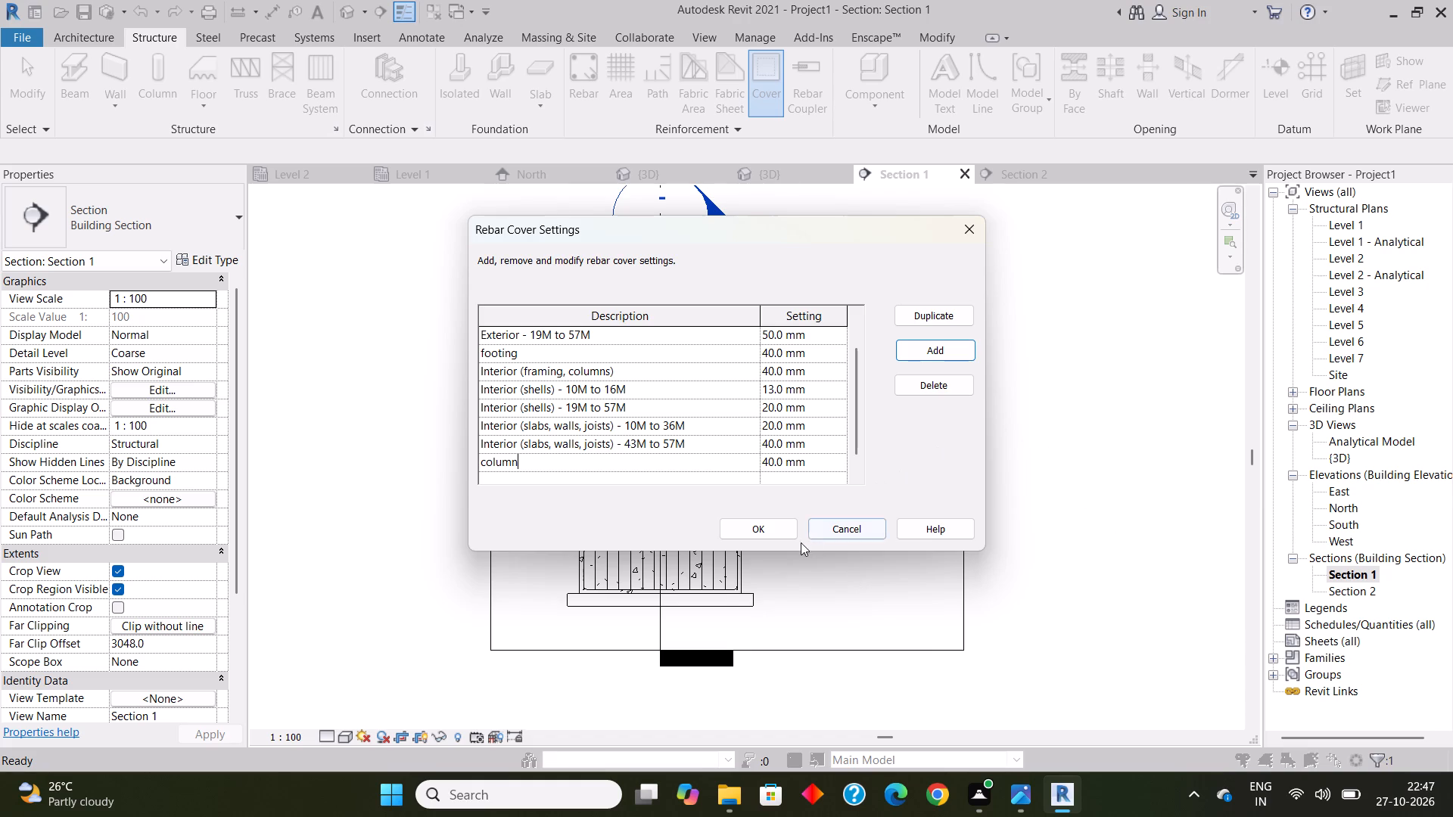
{"action": "left_click", "coordinate": [784, 529]}
Start a Sketch Rebar hosted by the column in Section 1 and draw a horizontal bottom leg about 328 mm long along the footing's bottom cover line.
{"action": "scroll", "coordinate": [675, 455], "scroll_direction": "up", "scroll_amount": 2}
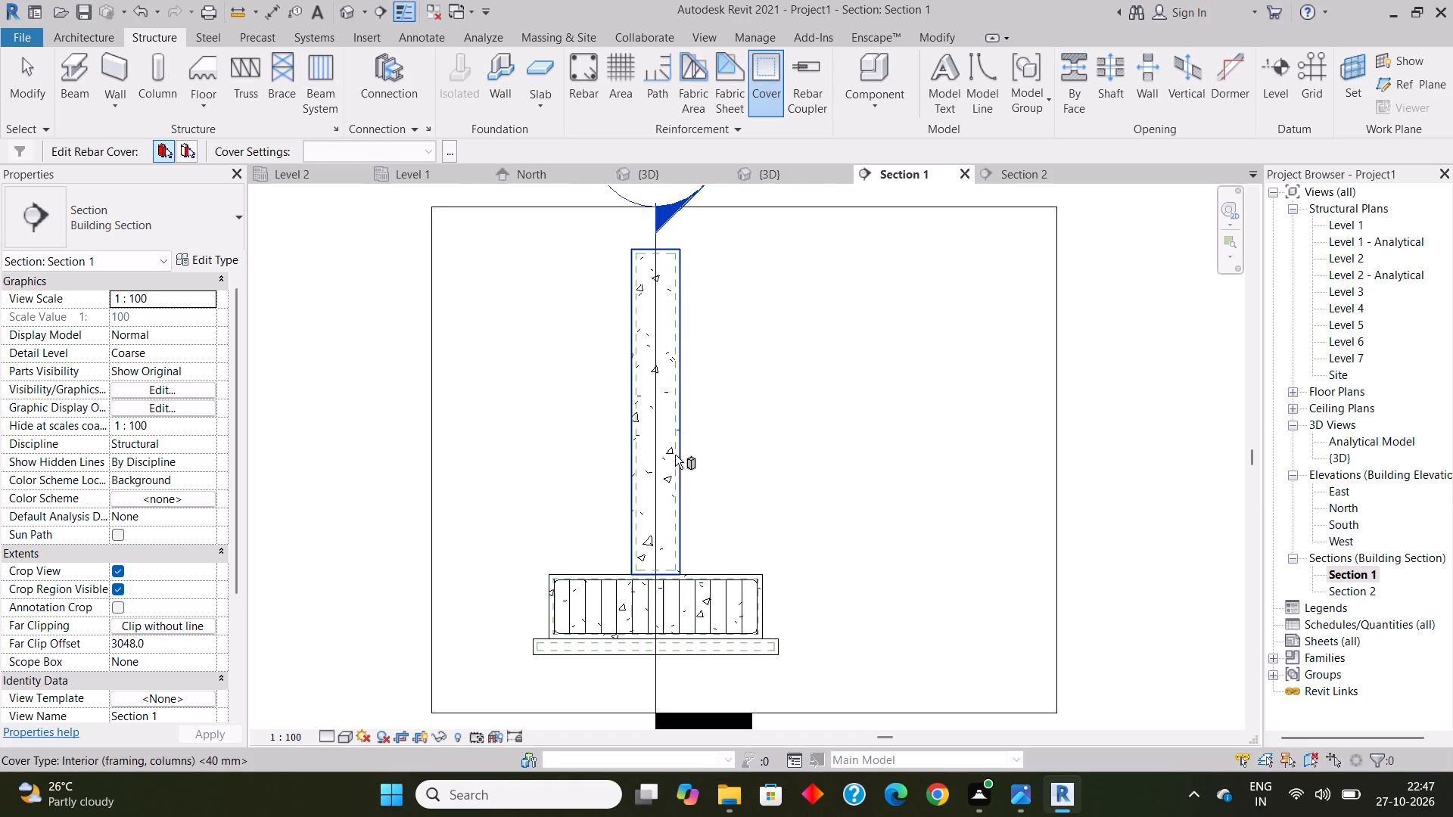
{"action": "left_click", "coordinate": [577, 71]}
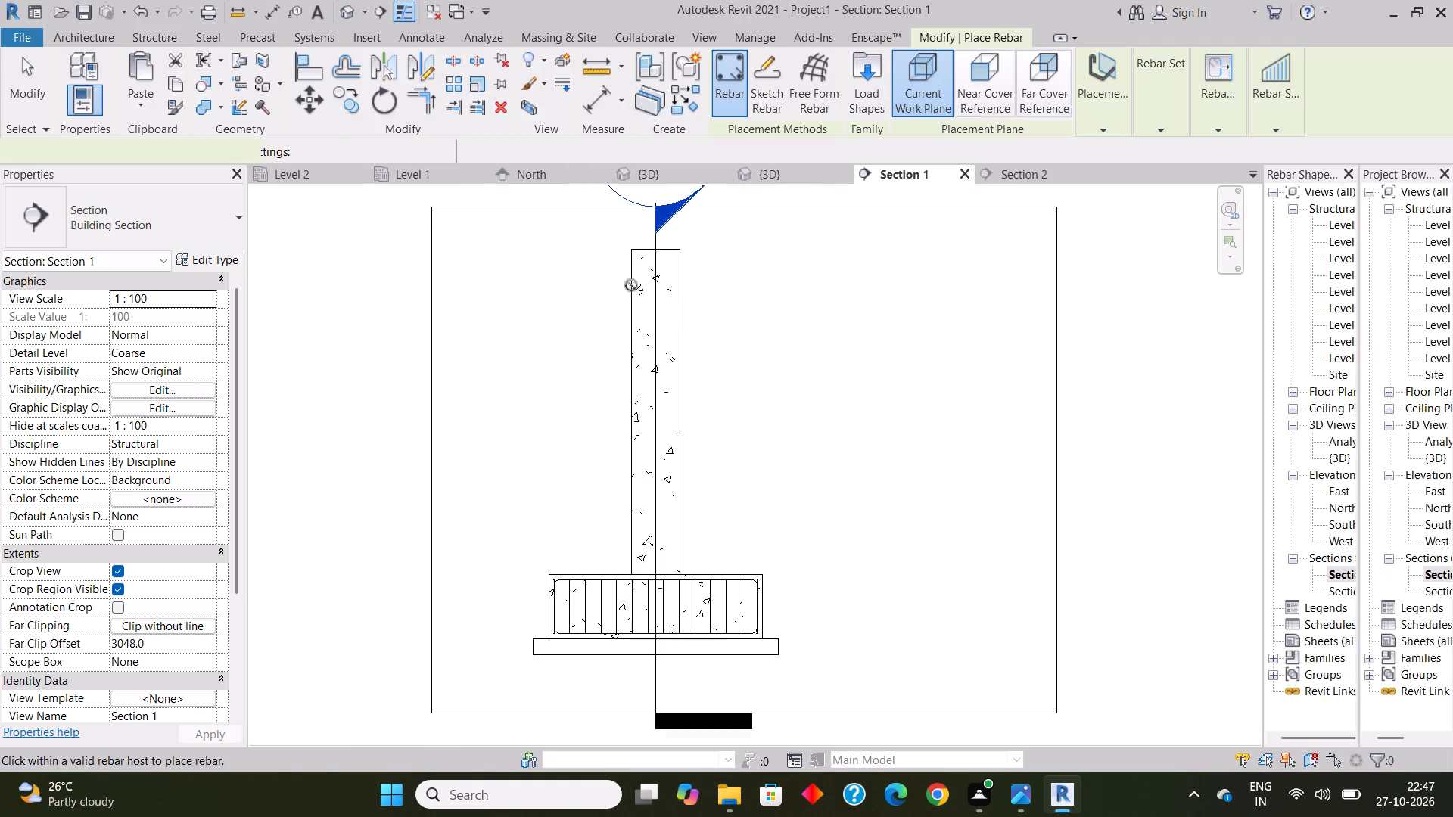
{"action": "scroll", "coordinate": [671, 405], "scroll_direction": "up", "scroll_amount": 1}
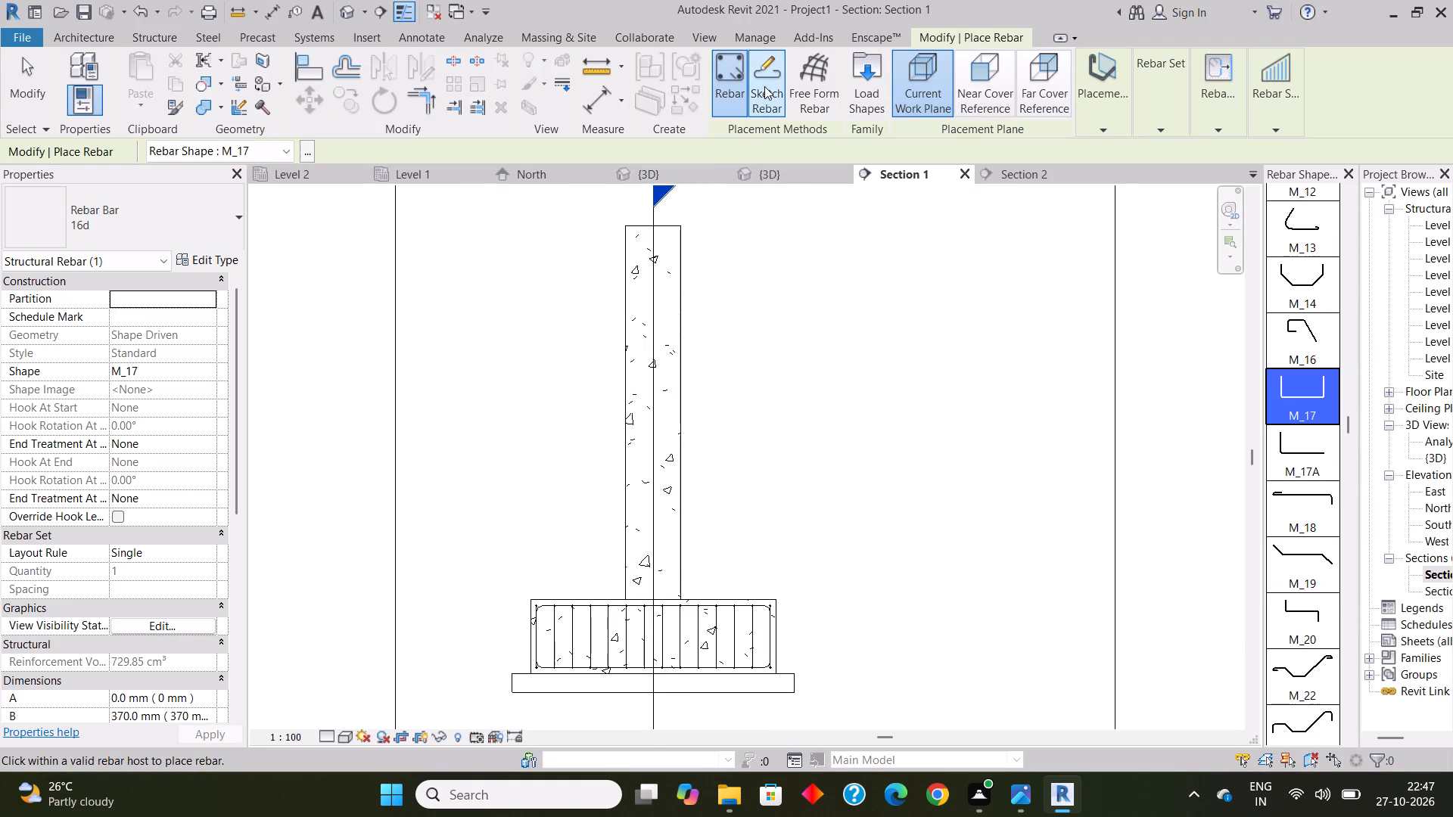
{"action": "left_click", "coordinate": [764, 85]}
{"action": "left_click", "coordinate": [680, 471]}
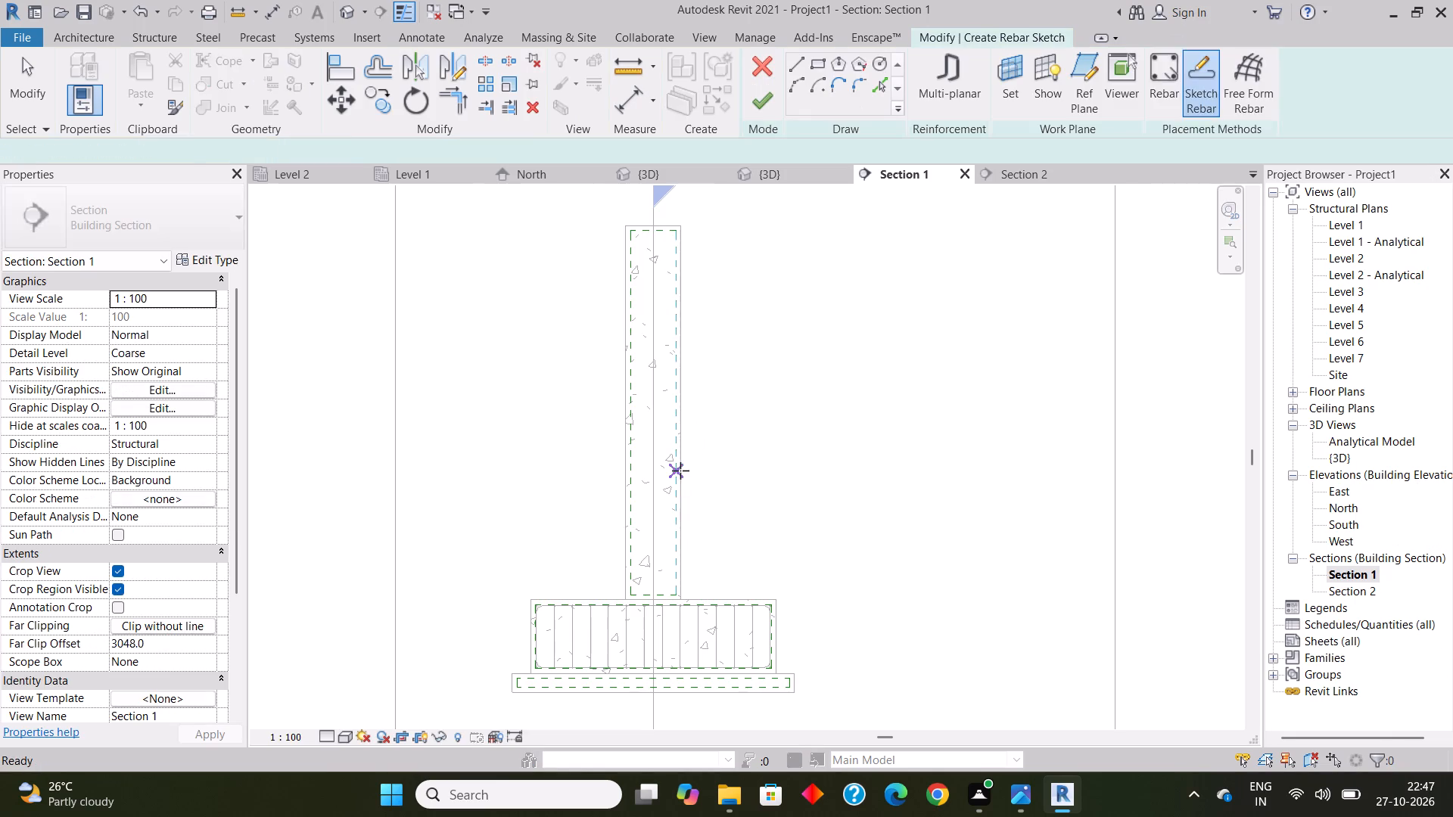
{"action": "scroll", "coordinate": [642, 653], "scroll_direction": "up", "scroll_amount": 3}
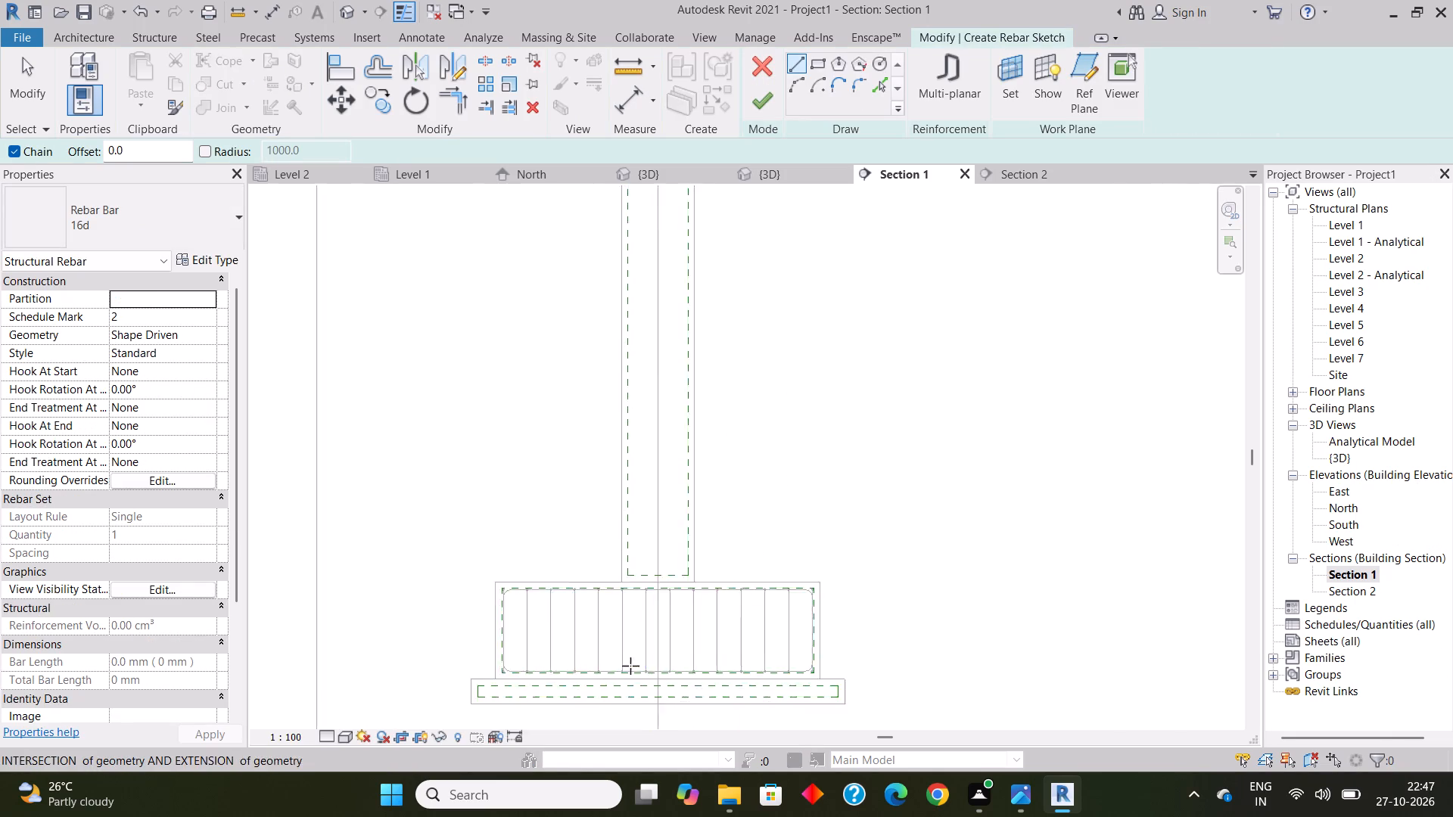
{"action": "scroll", "coordinate": [591, 674], "scroll_direction": "up", "scroll_amount": 5}
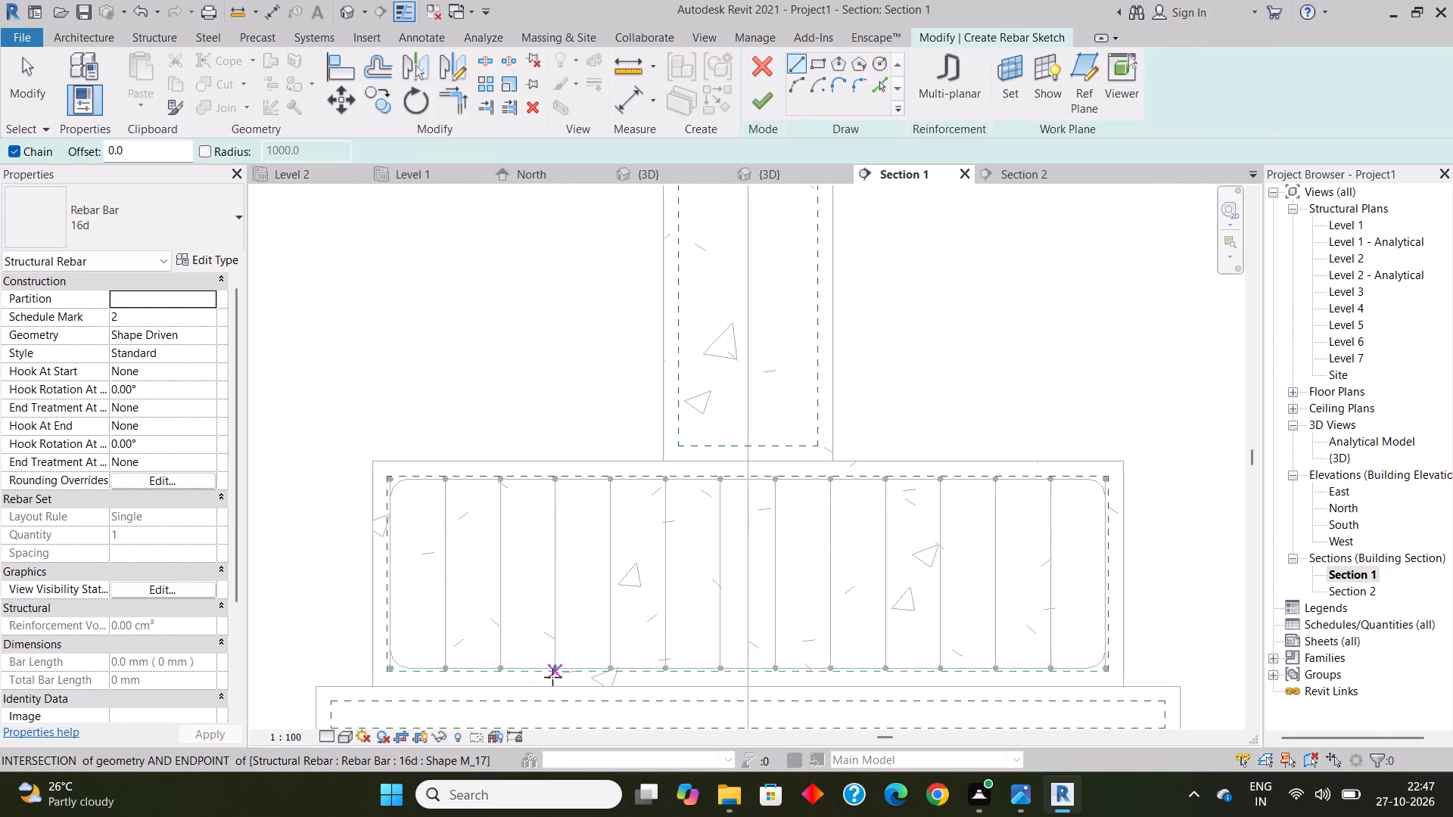
{"action": "left_click", "coordinate": [555, 670]}
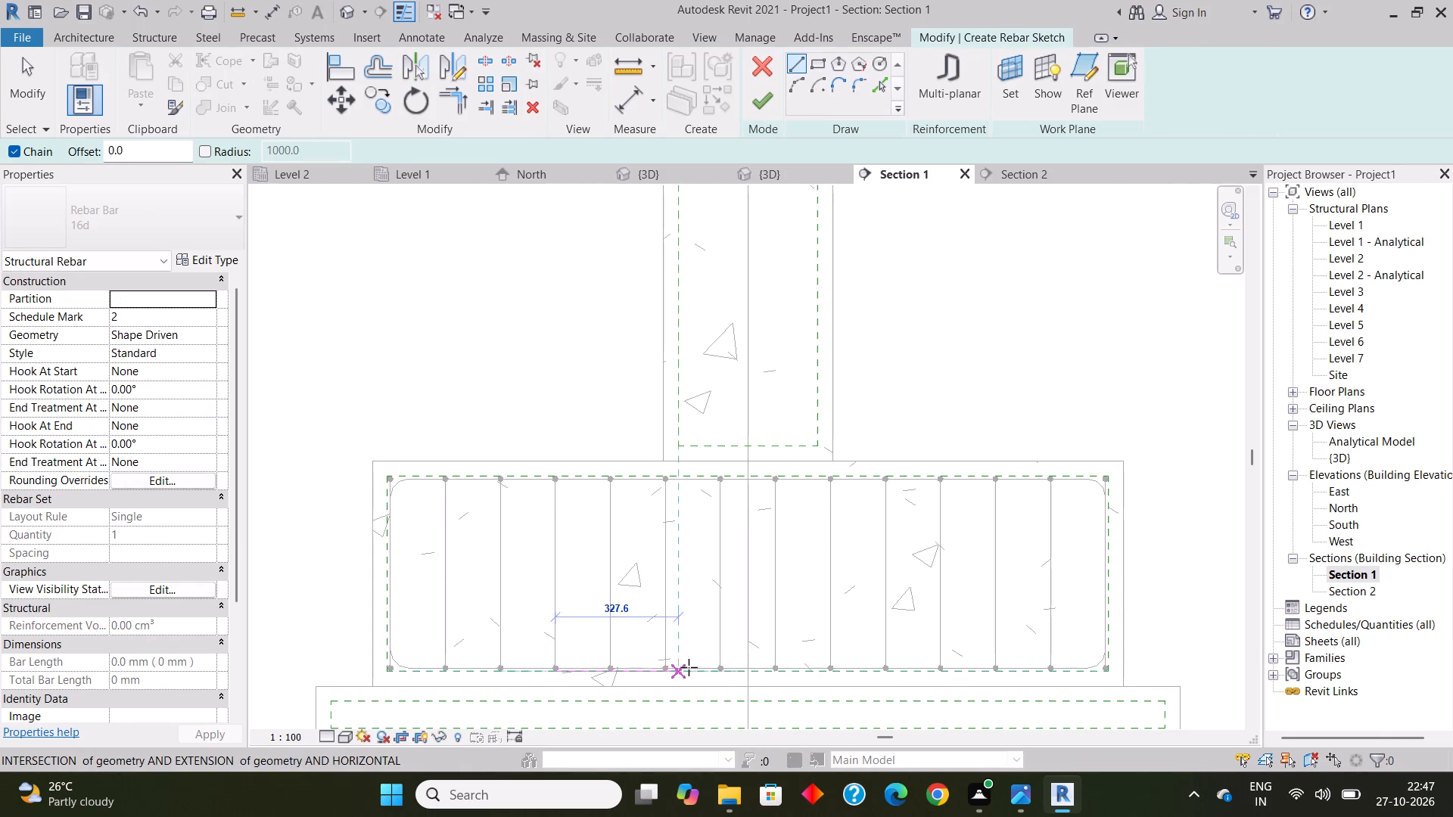
{"action": "left_click", "coordinate": [671, 672]}
Draw the bar's vertical leg up the column's cover line to just above the column top and finish the L-shaped 16d rebar sketch.
{"action": "scroll", "coordinate": [671, 667], "scroll_direction": "down", "scroll_amount": 3}
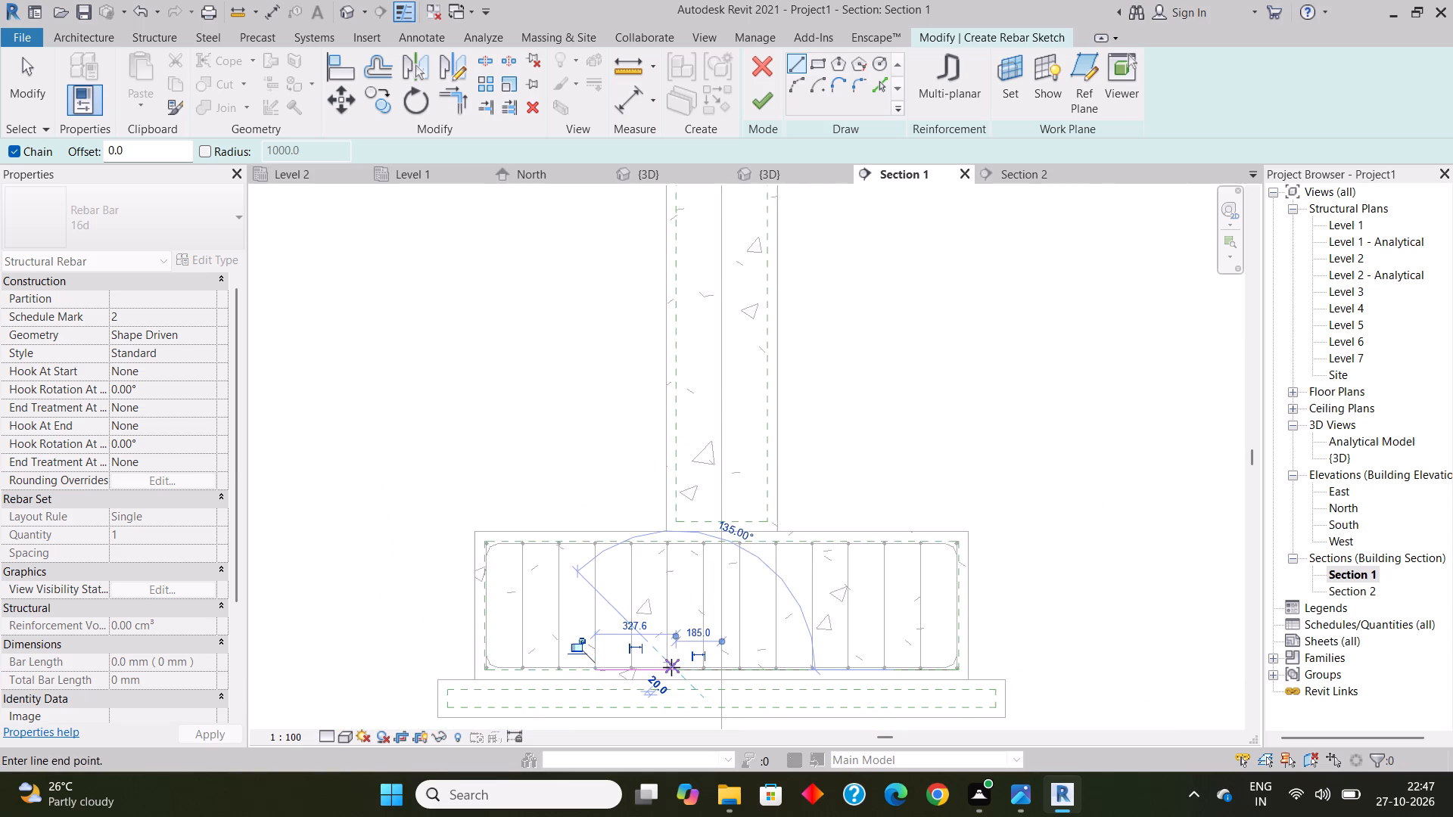
{"action": "scroll", "coordinate": [671, 667], "scroll_direction": "down", "scroll_amount": 9}
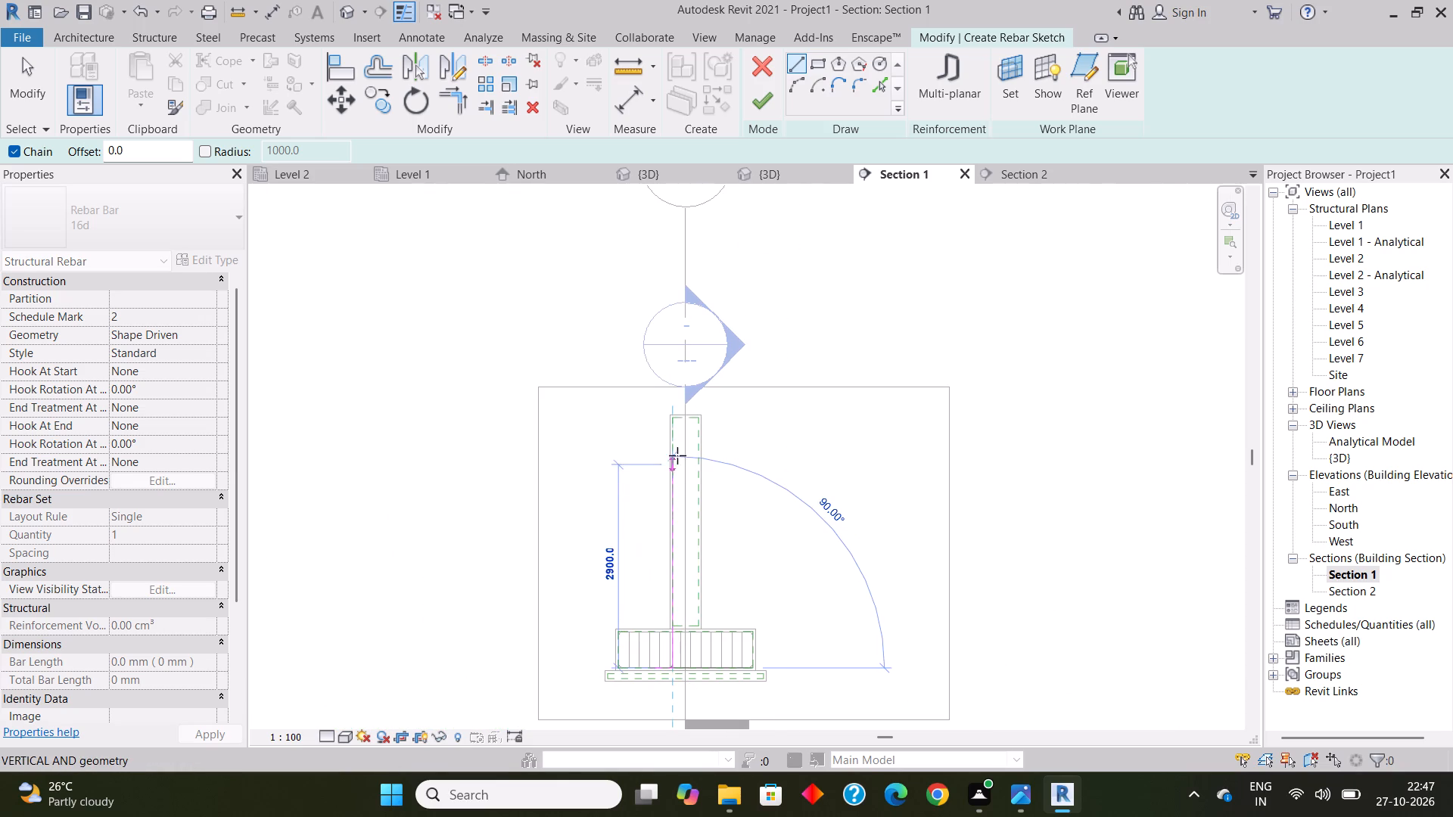
{"action": "scroll", "coordinate": [674, 431], "scroll_direction": "up", "scroll_amount": 9}
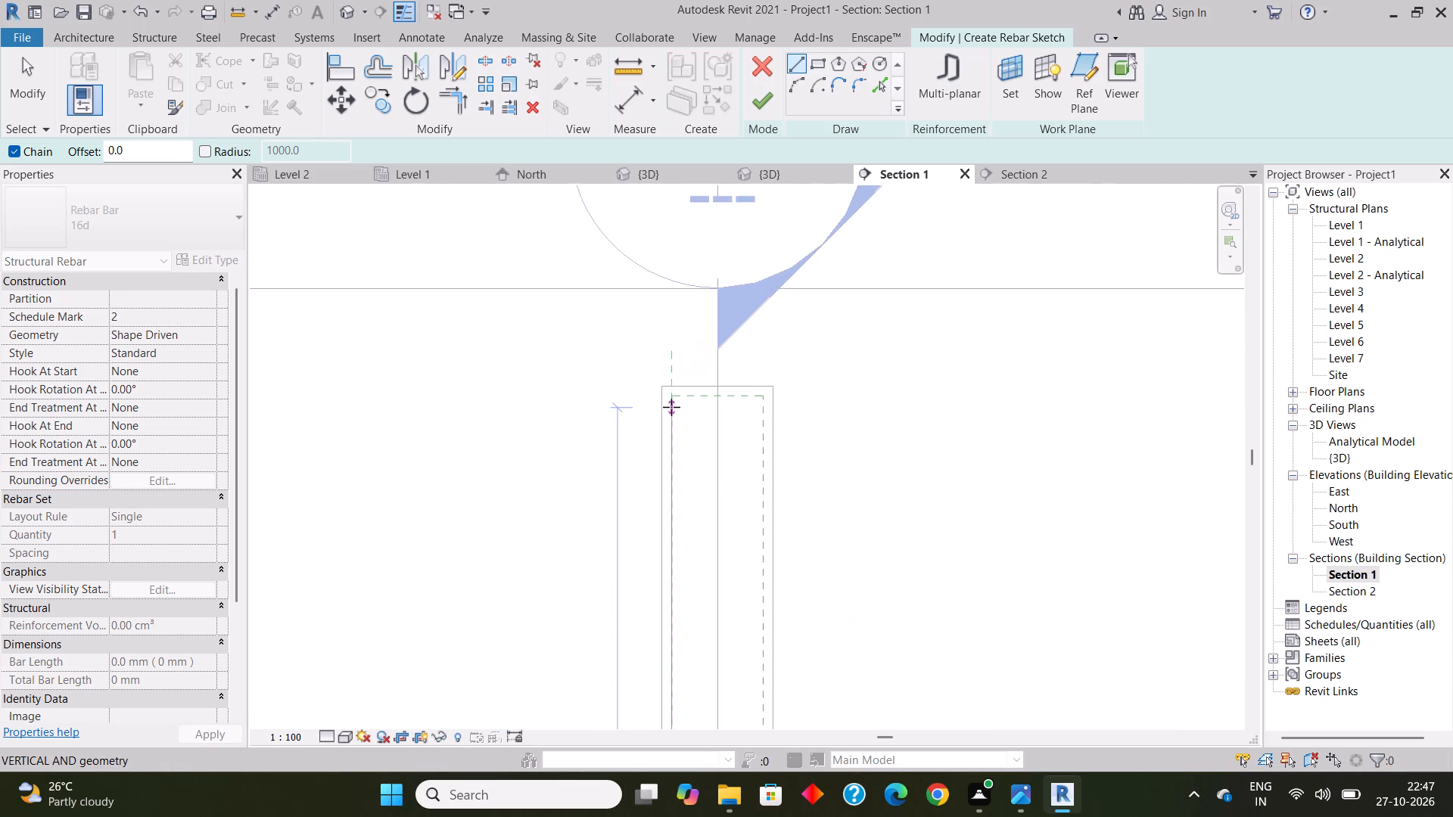
{"action": "scroll", "coordinate": [671, 401], "scroll_direction": "up", "scroll_amount": 3}
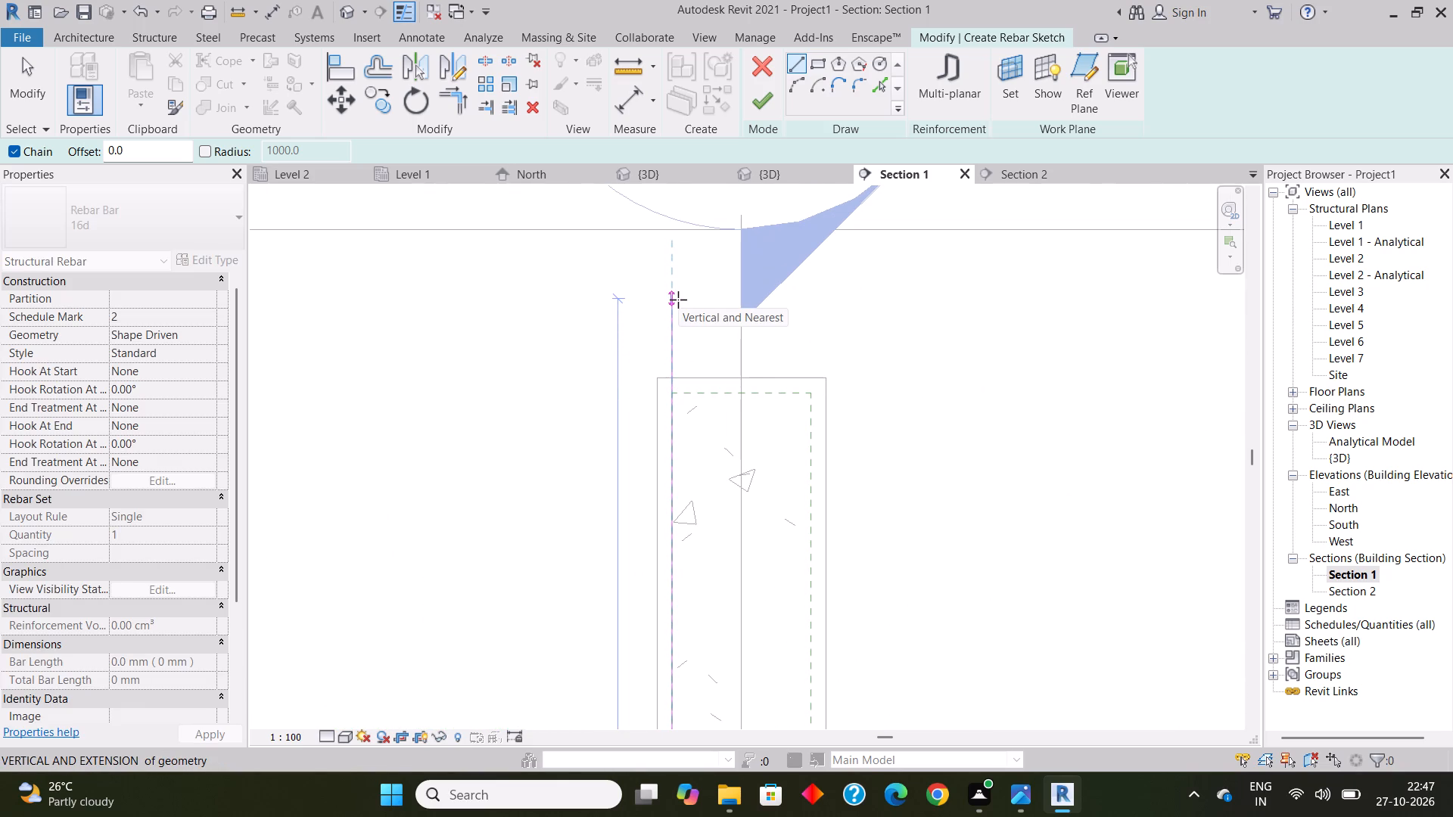
{"action": "left_click", "coordinate": [678, 300]}
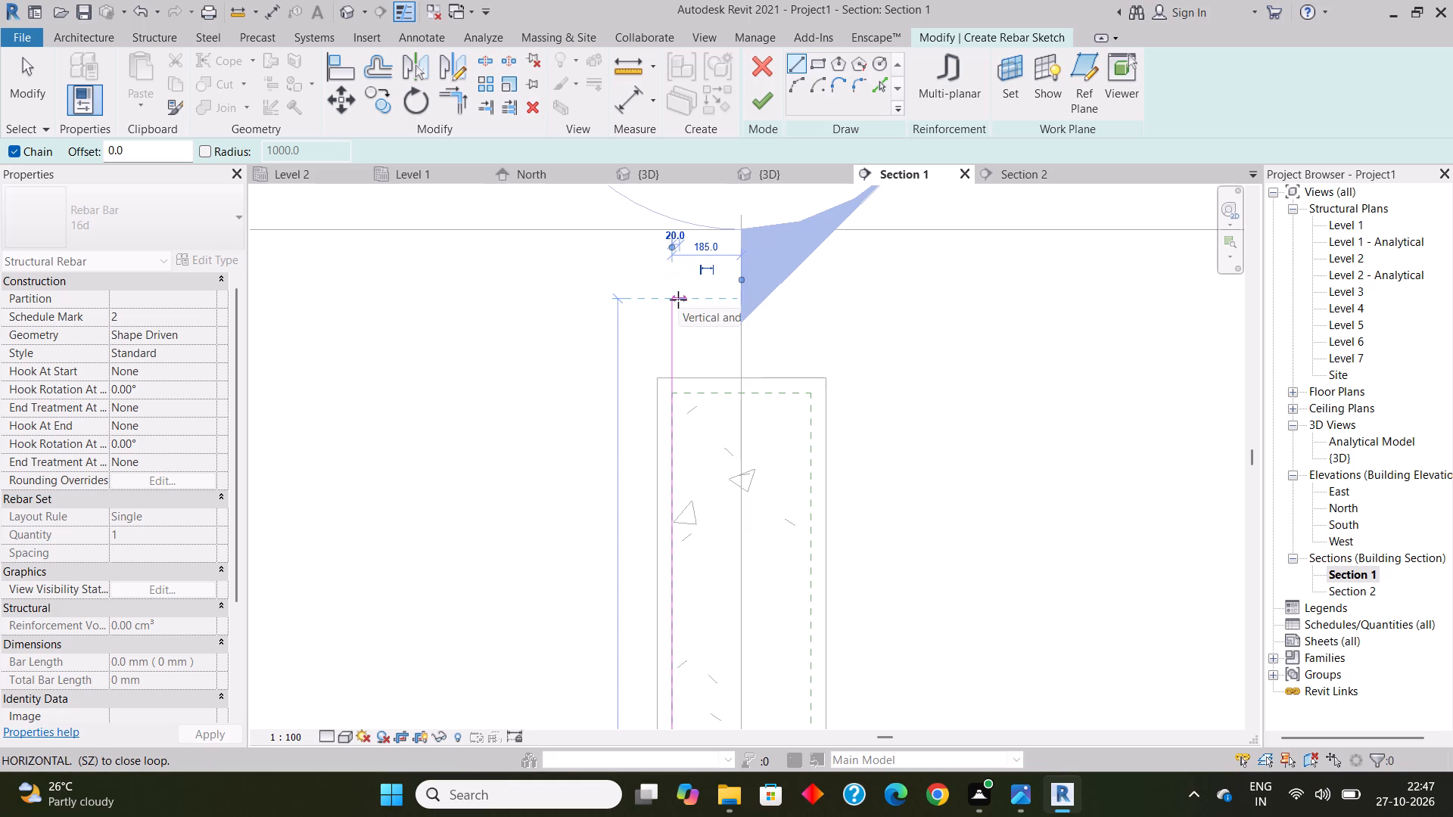
{"action": "key", "text": "Escape"}
{"action": "scroll", "coordinate": [678, 300], "scroll_direction": "down", "scroll_amount": 10}
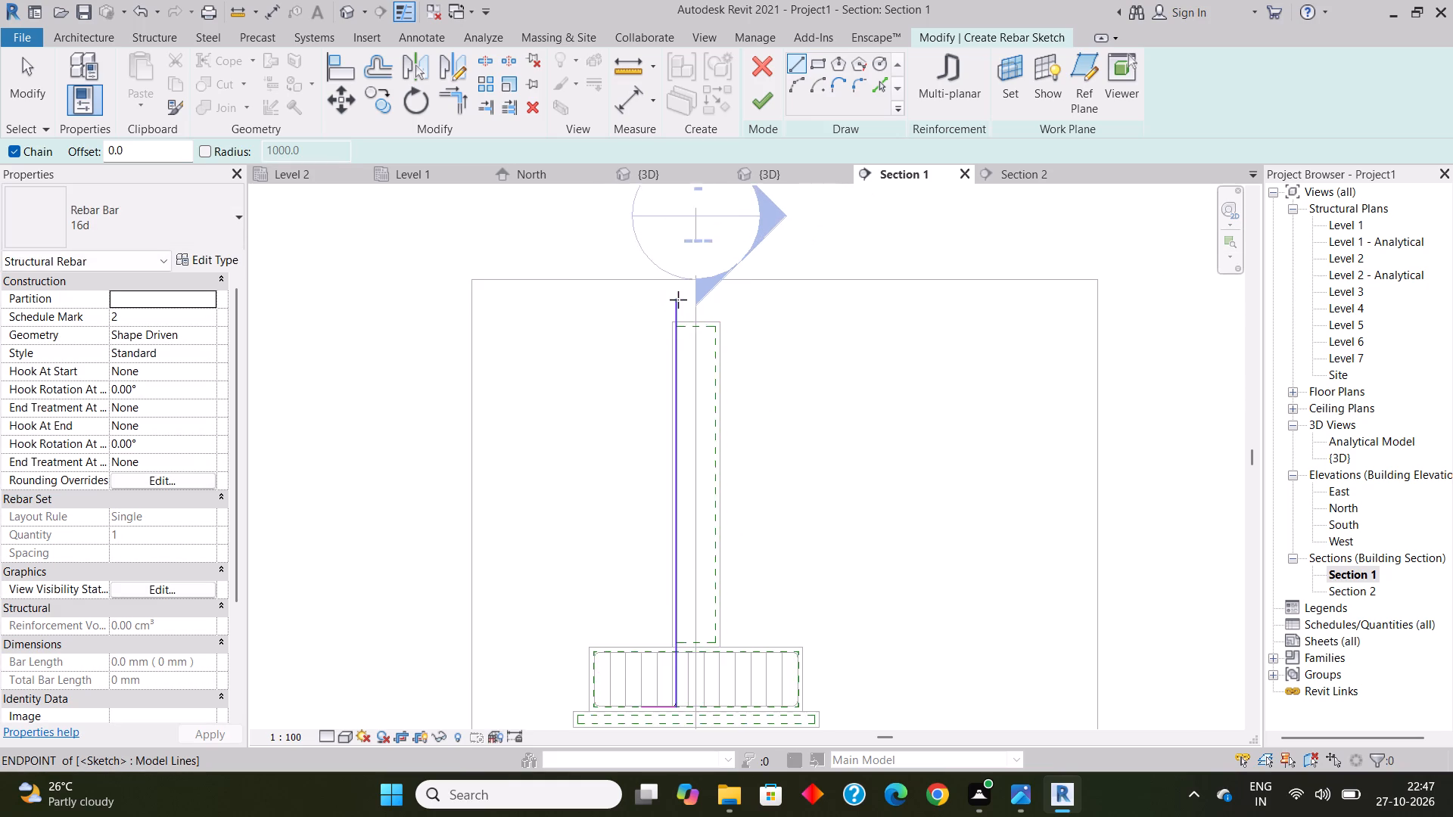
{"action": "scroll", "coordinate": [678, 300], "scroll_direction": "down", "scroll_amount": 2}
{"action": "scroll", "coordinate": [685, 481], "scroll_direction": "up", "scroll_amount": 2}
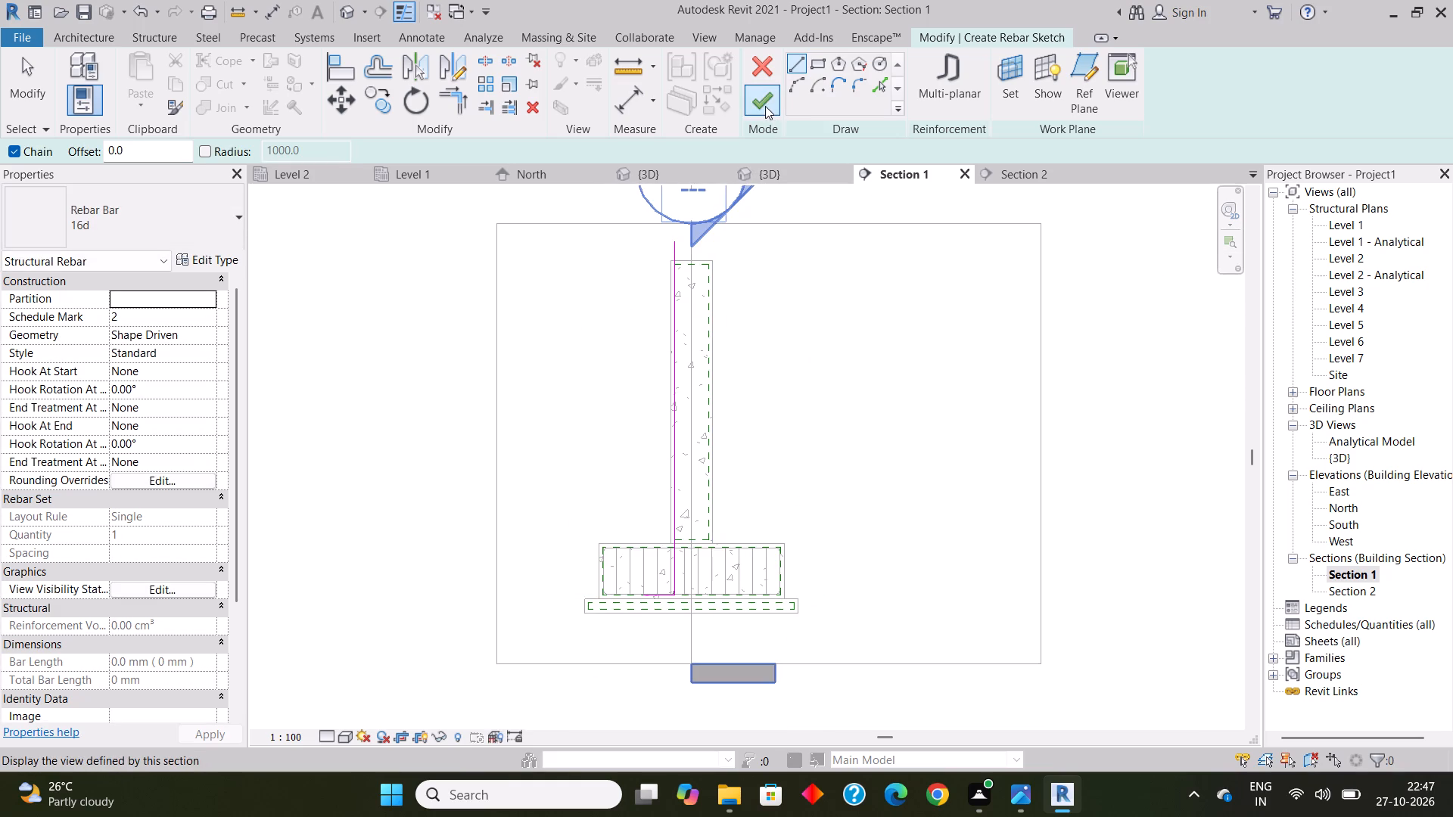
{"action": "left_click", "coordinate": [765, 106]}
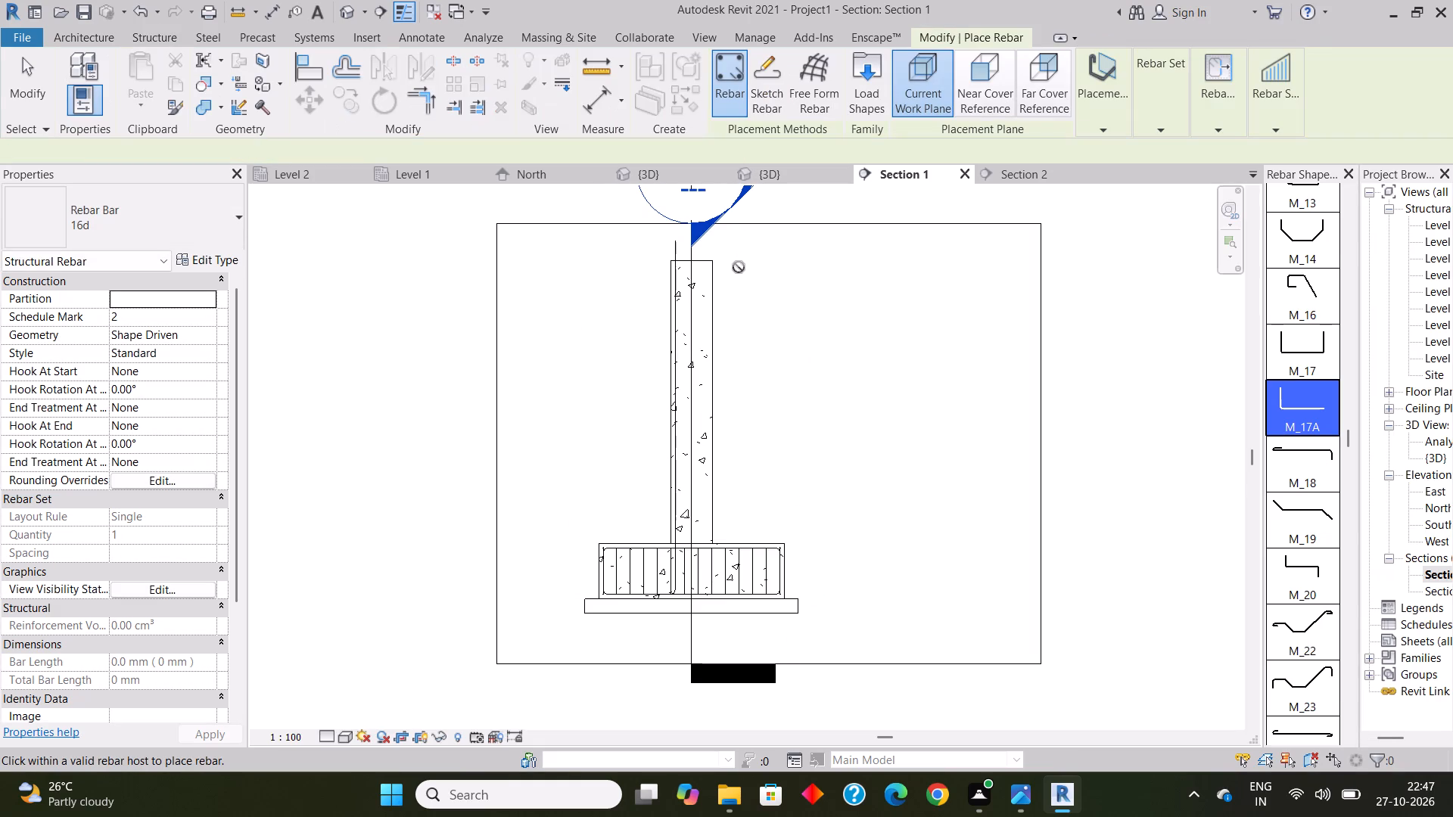
{"action": "key", "text": "Escape"}
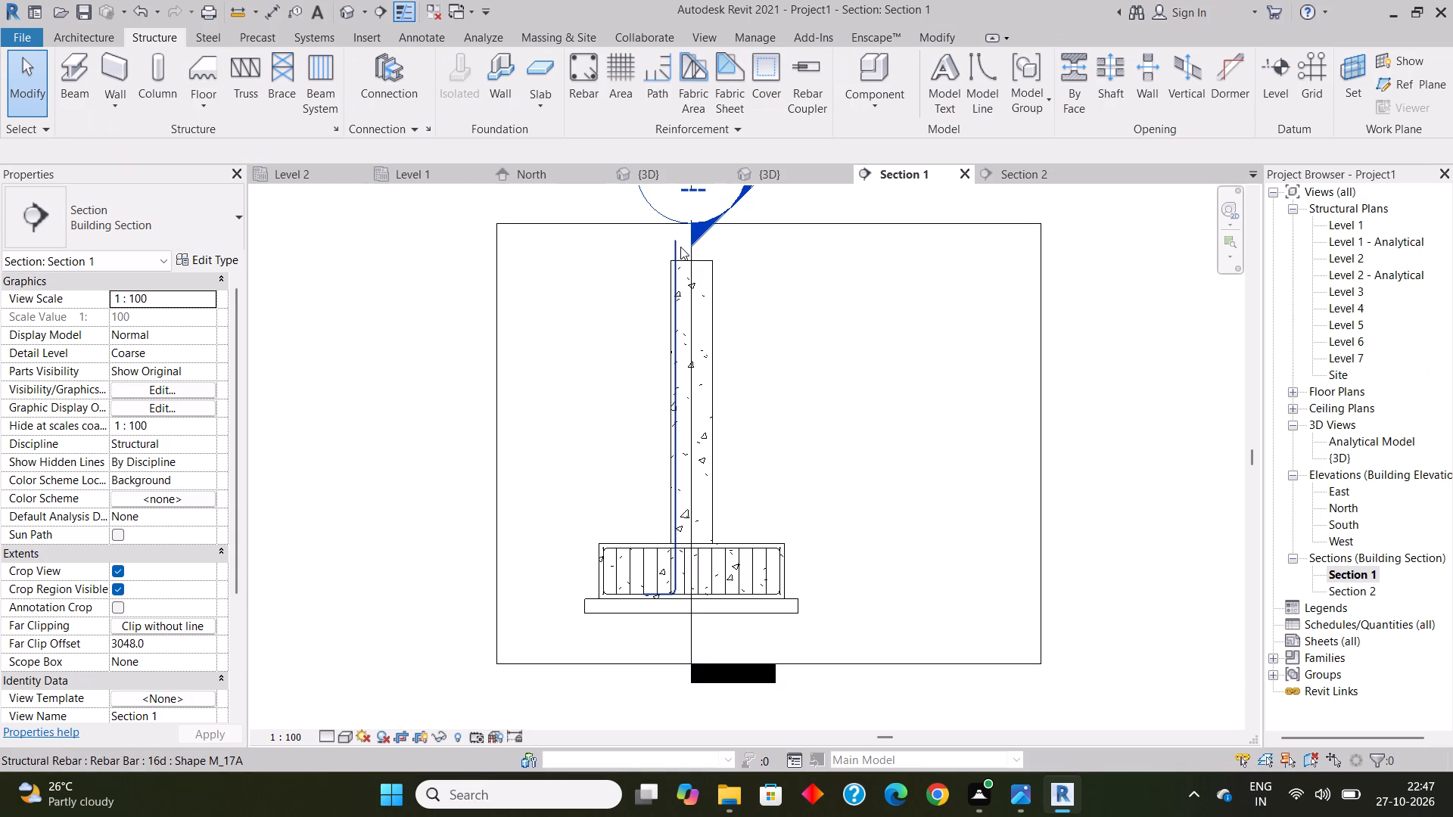
Mirror a copy of the L-shaped column bar about an axis drawn along the column's centreline on grid A.
{"action": "left_click", "coordinate": [679, 247]}
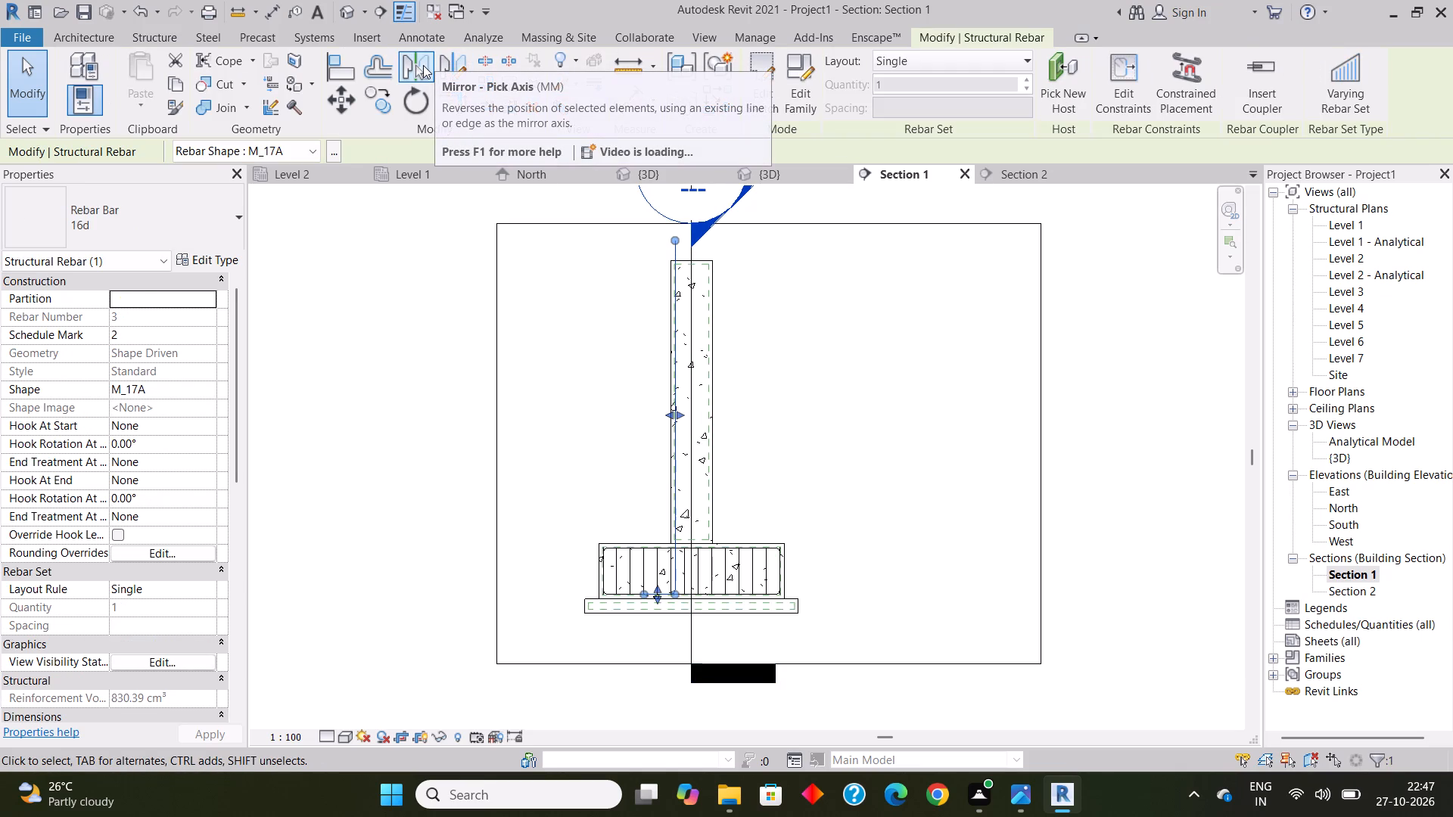
{"action": "left_click", "coordinate": [448, 70]}
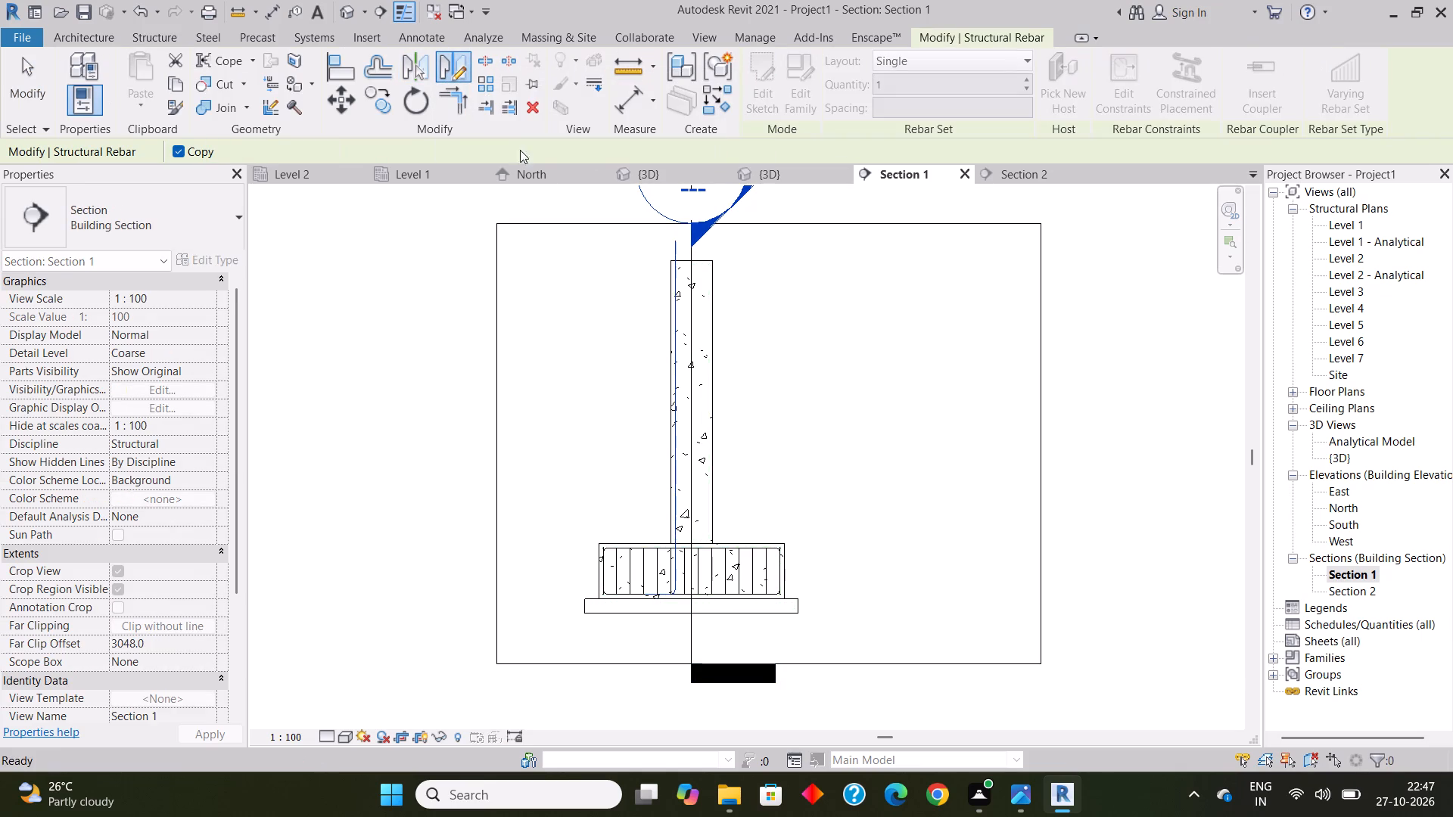
{"action": "scroll", "coordinate": [636, 237], "scroll_direction": "up", "scroll_amount": 4}
{"action": "scroll", "coordinate": [692, 267], "scroll_direction": "up", "scroll_amount": 7}
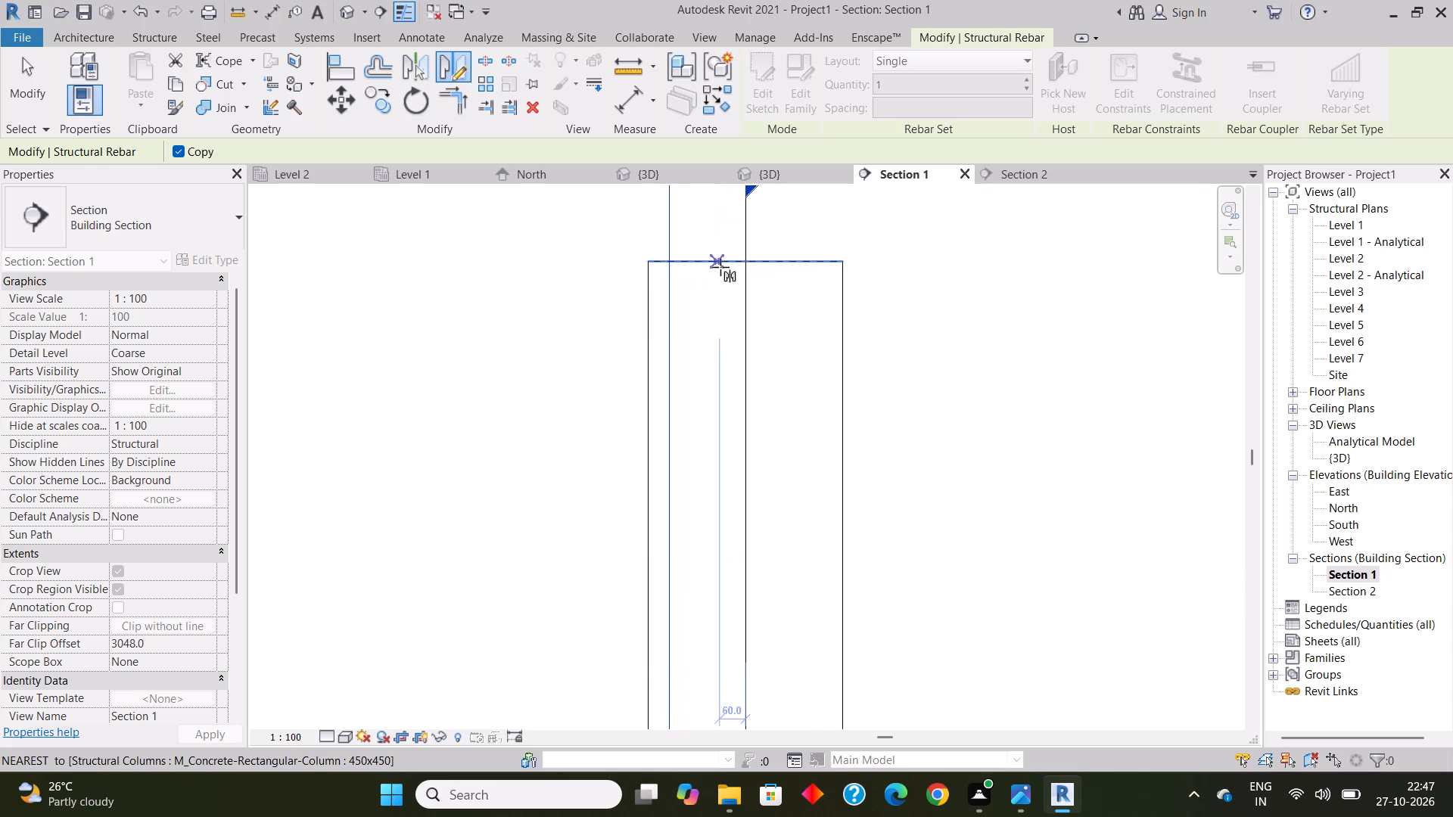
{"action": "scroll", "coordinate": [720, 267], "scroll_direction": "up", "scroll_amount": 3}
{"action": "left_click", "coordinate": [763, 261]}
{"action": "scroll", "coordinate": [763, 261], "scroll_direction": "down", "scroll_amount": 3}
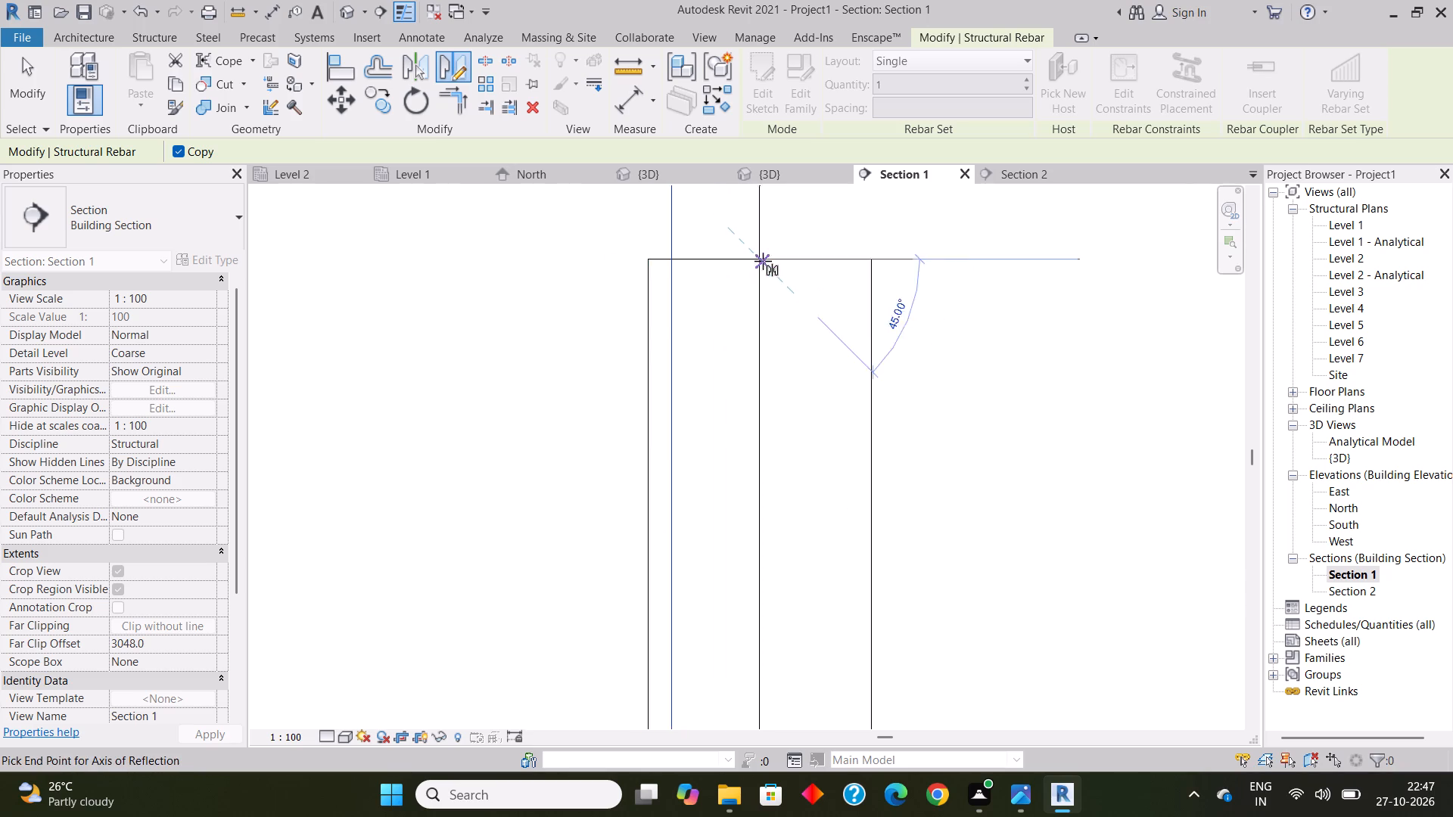
{"action": "left_click", "coordinate": [767, 350]}
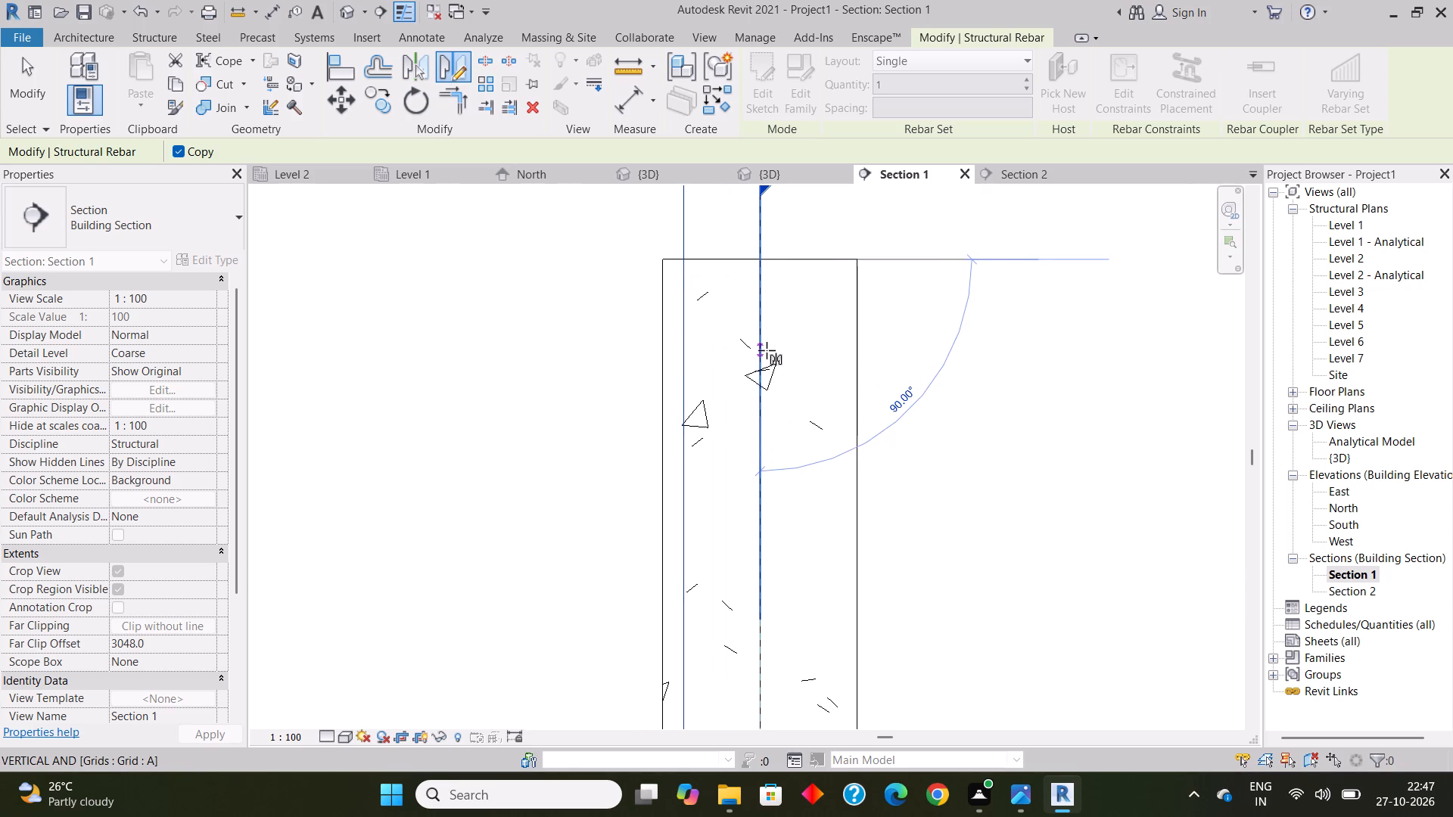
{"action": "scroll", "coordinate": [590, 318], "scroll_direction": "down", "scroll_amount": 7}
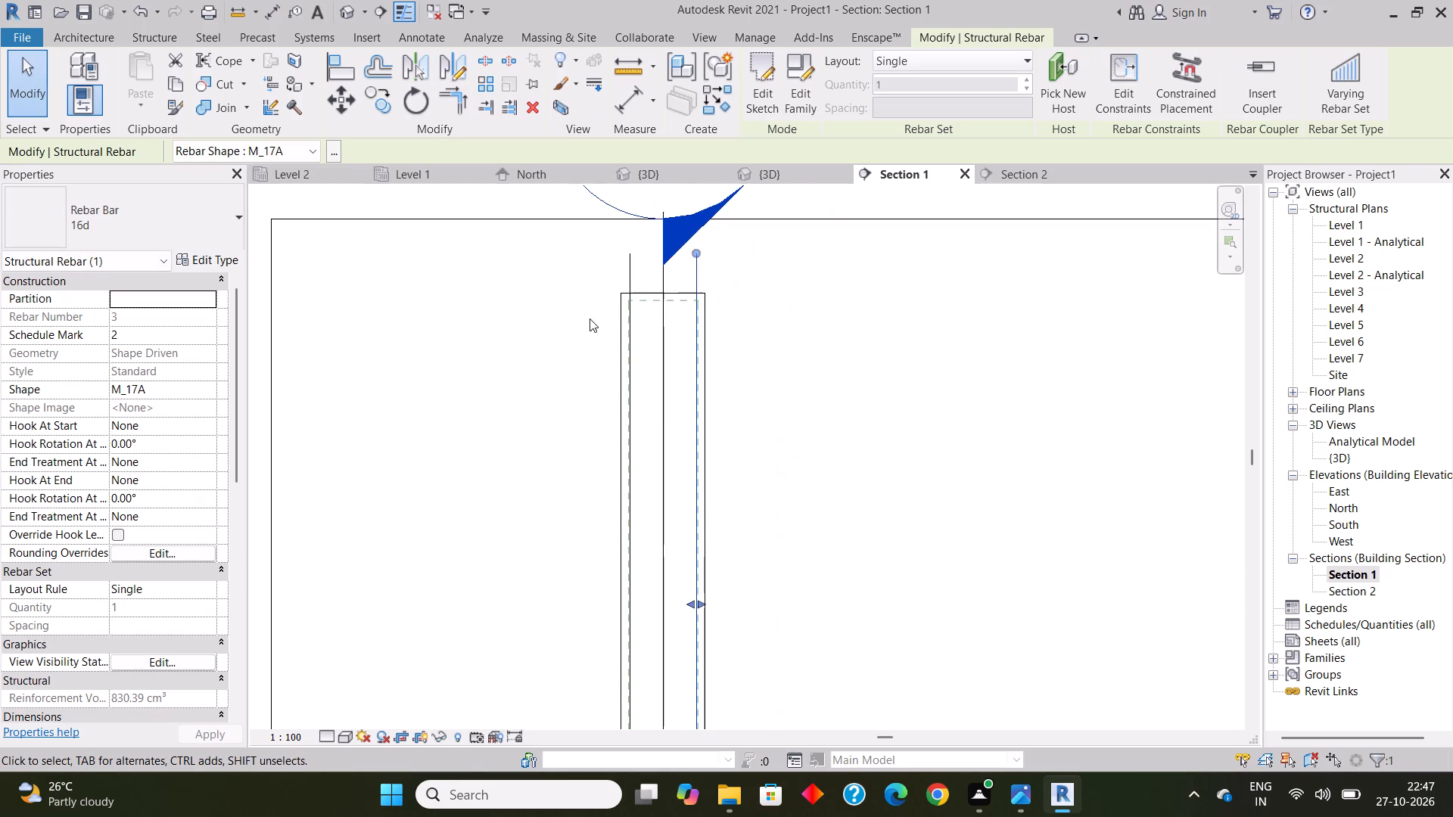
{"action": "scroll", "coordinate": [590, 318], "scroll_direction": "down", "scroll_amount": 5}
{"action": "middle_click_drag", "start_coordinate": [602, 331], "coordinate": [627, 331]}
{"action": "key", "text": "Escape"}
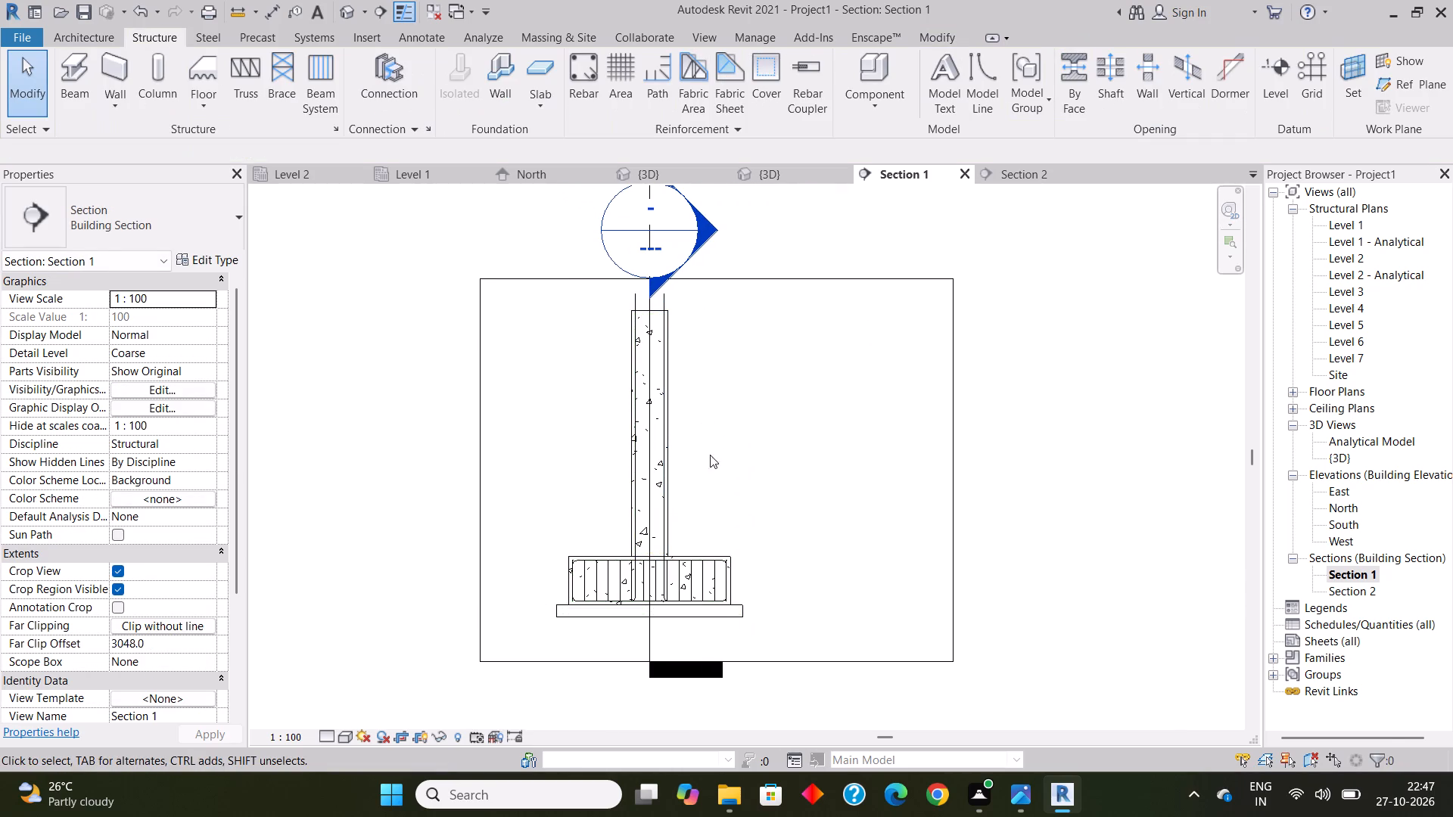
Set the mirrored column bar's layout to Fixed Number with a quantity of 3.
{"action": "scroll", "coordinate": [651, 523], "scroll_direction": "up", "scroll_amount": 4}
{"action": "left_click", "coordinate": [682, 499]}
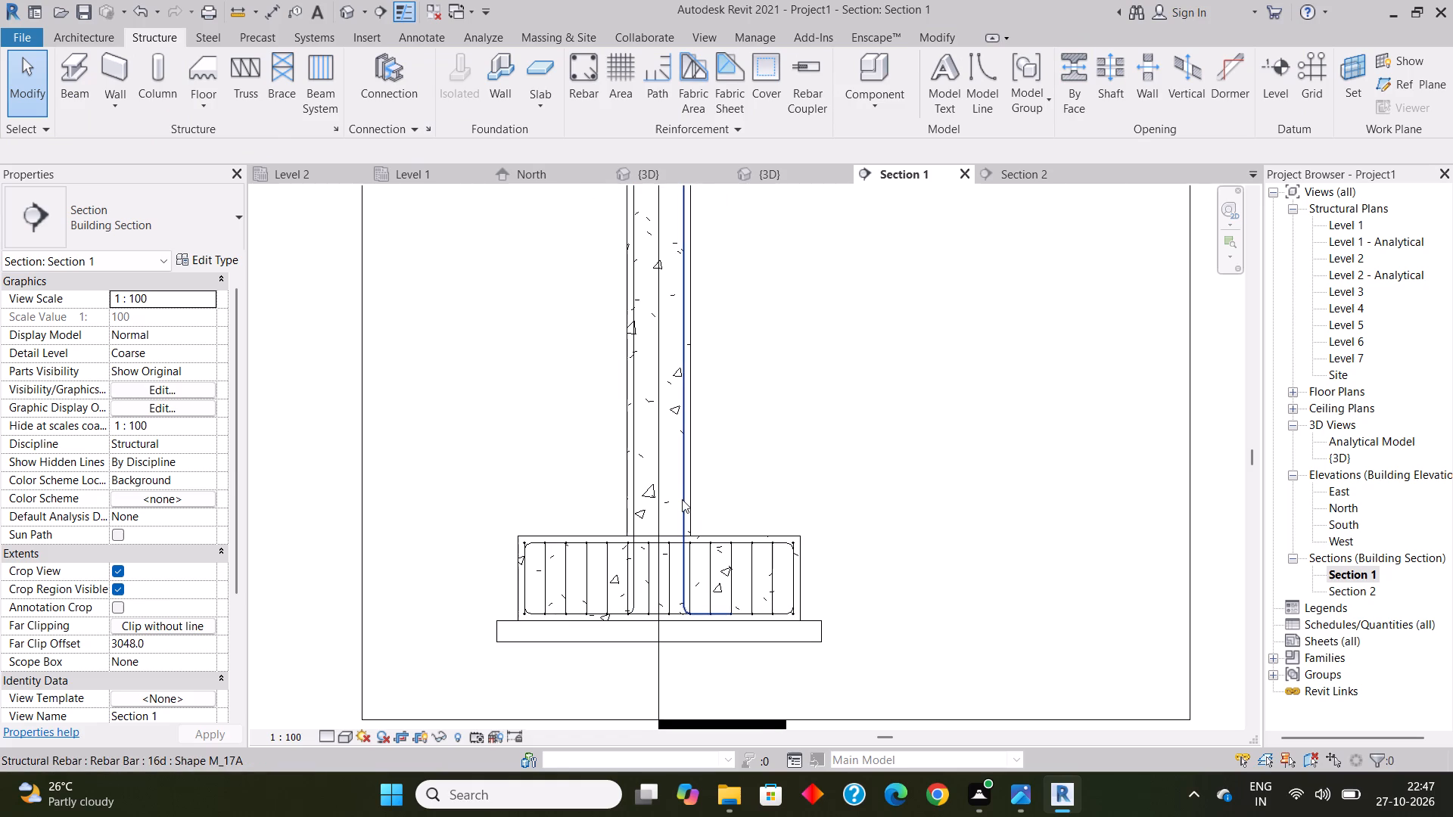
{"action": "left_click", "coordinate": [907, 59]}
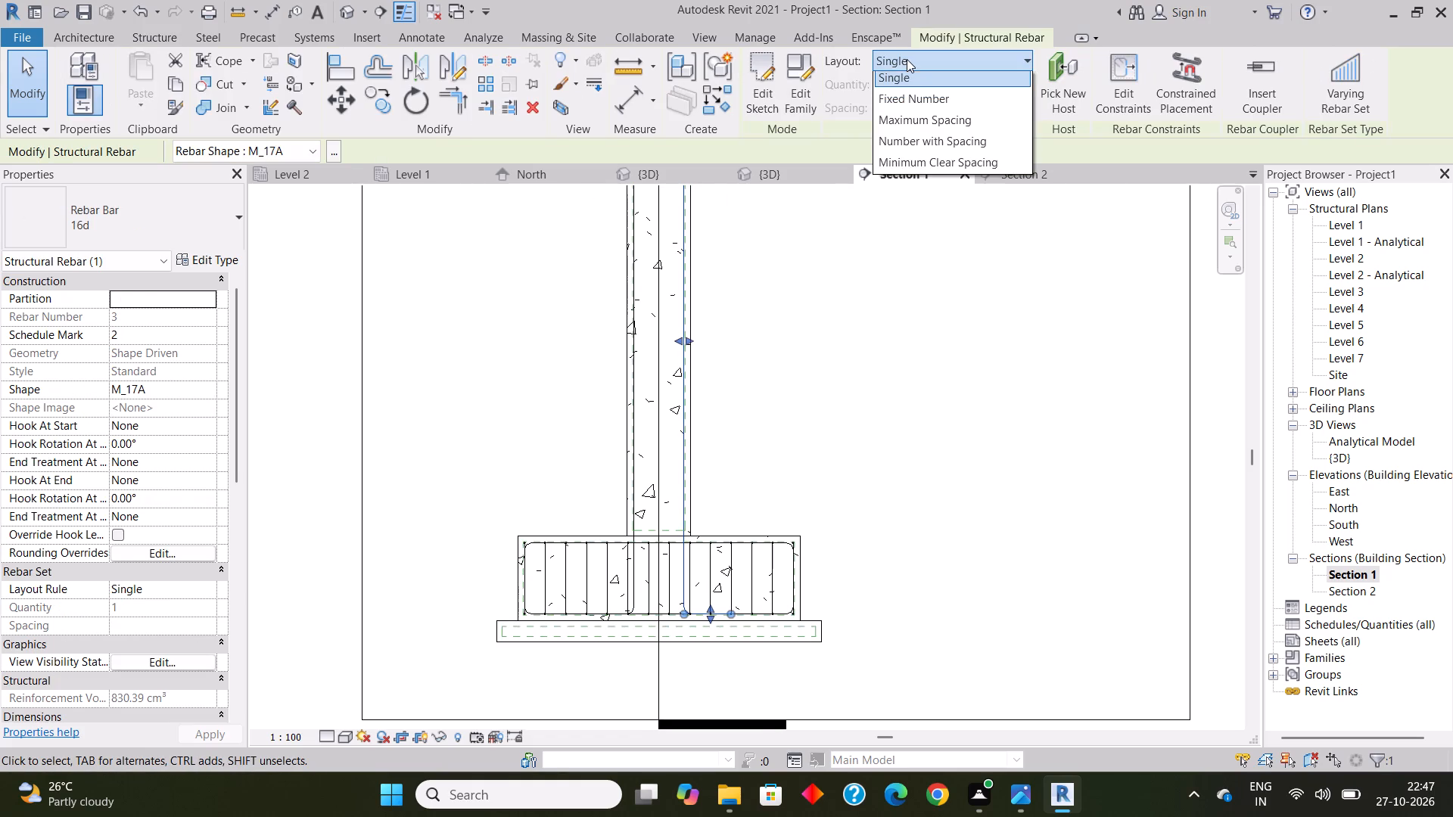
{"action": "left_click", "coordinate": [912, 123]}
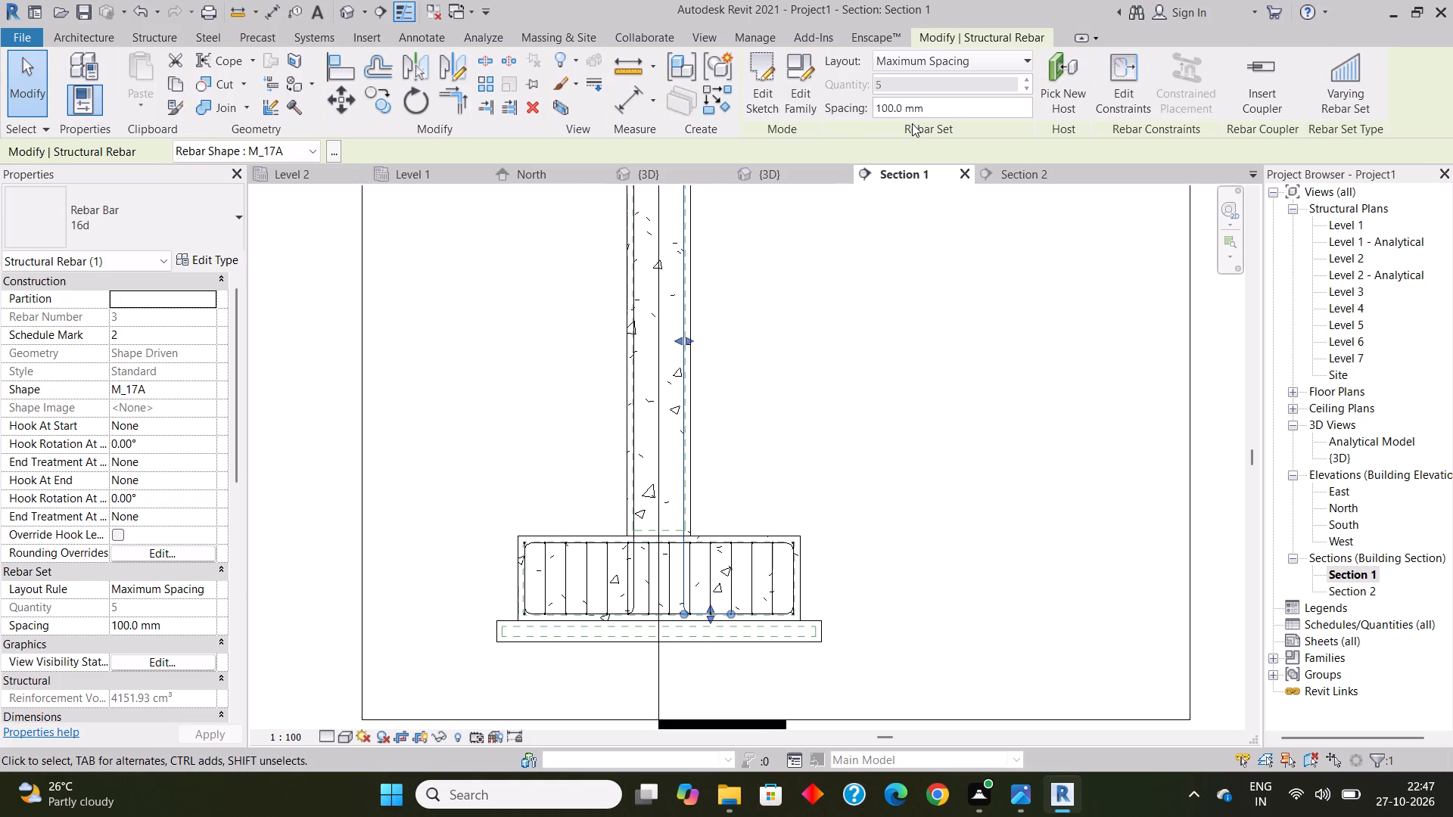
{"action": "left_click", "coordinate": [932, 61]}
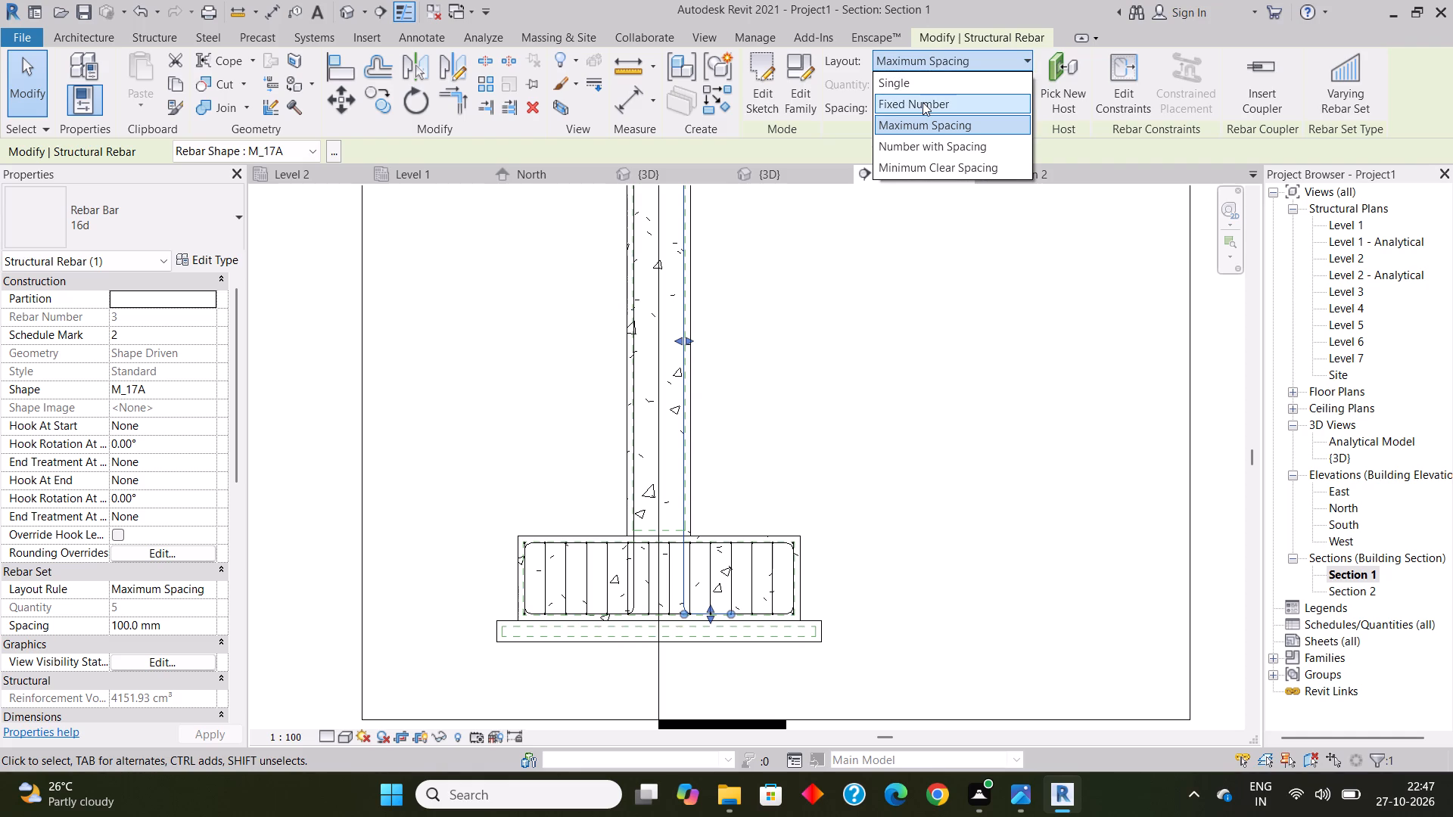
{"action": "left_click", "coordinate": [923, 102]}
{"action": "left_click_drag", "start_coordinate": [913, 85], "coordinate": [771, 86]}
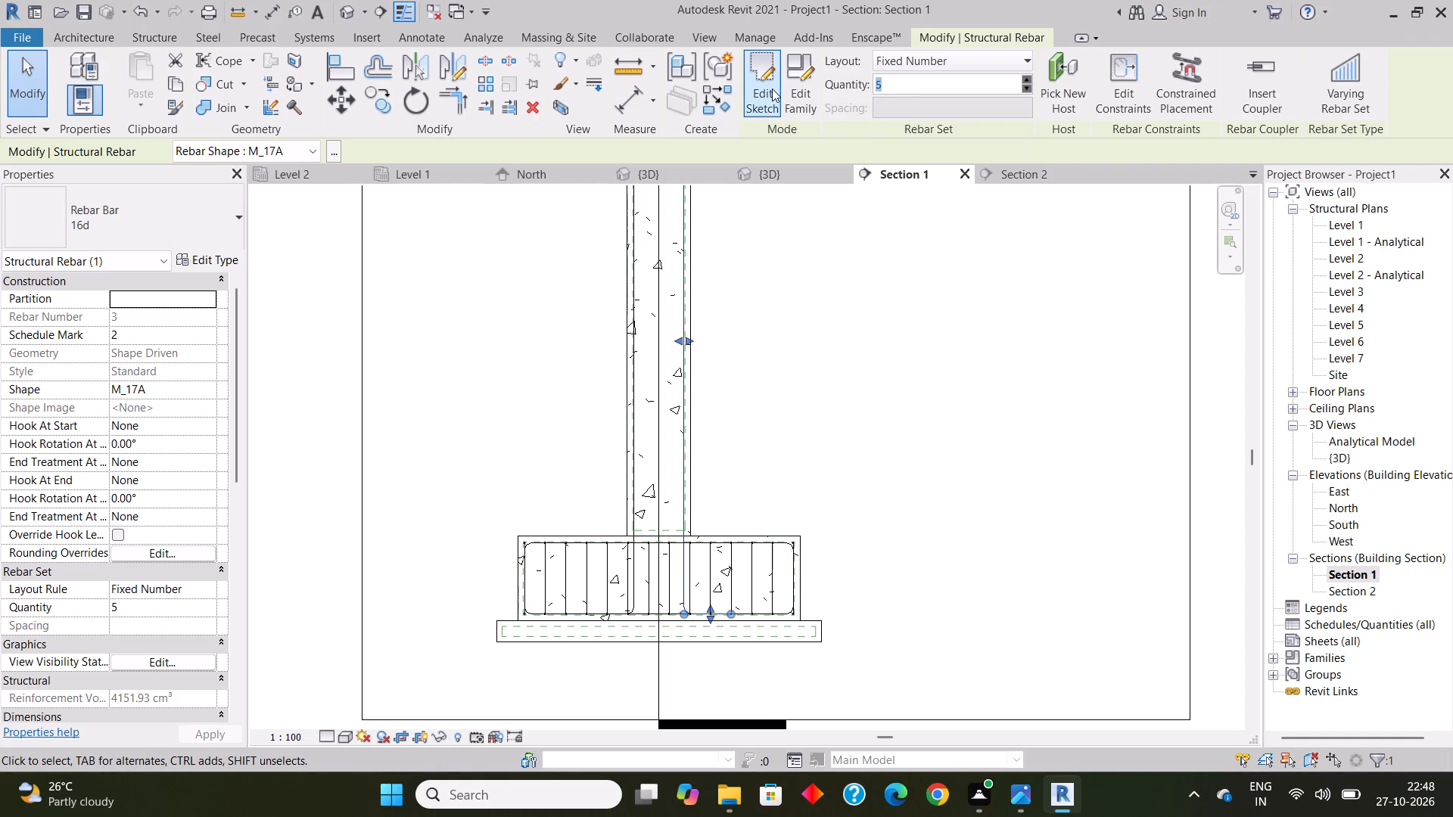
{"action": "key", "text": "3"}
{"action": "key", "text": "Return"}
Duplicate the mirrored column bar set's 16d type as 20d and set its bar diameter to 20 mm.
{"action": "left_click", "coordinate": [211, 258]}
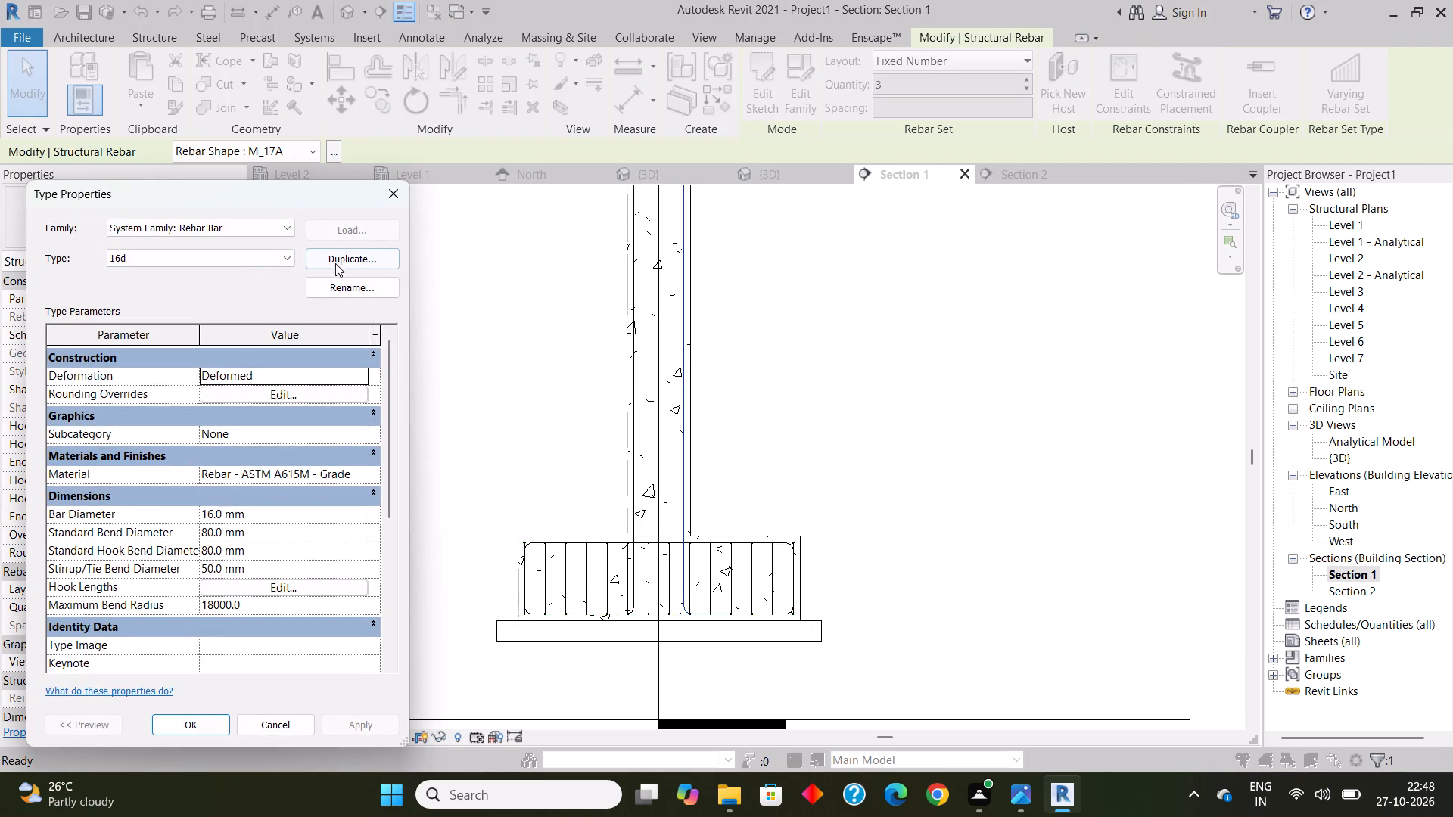
{"action": "left_click", "coordinate": [344, 257]}
{"action": "key", "text": "Escape"}
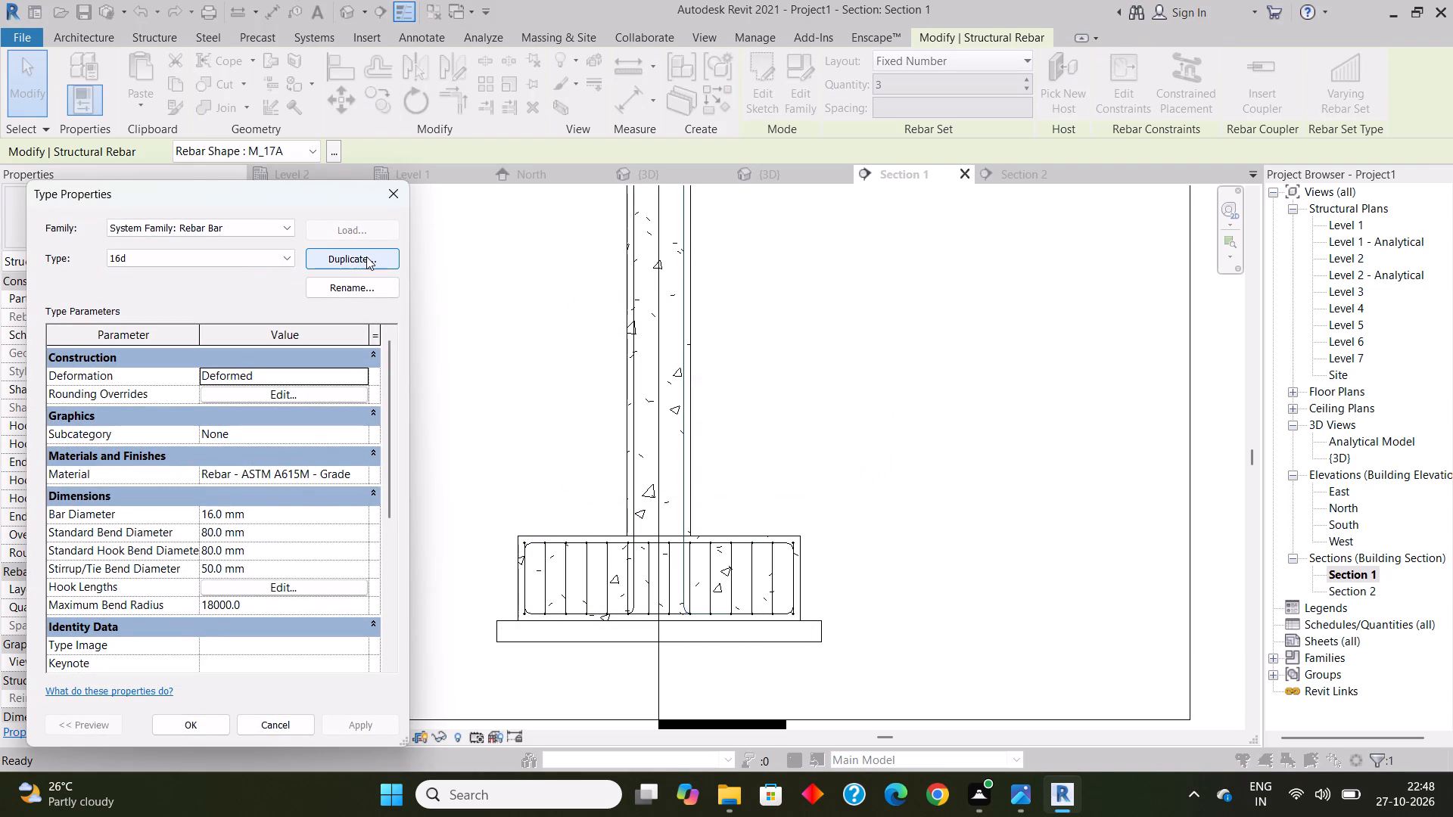
{"action": "left_click", "coordinate": [366, 256]}
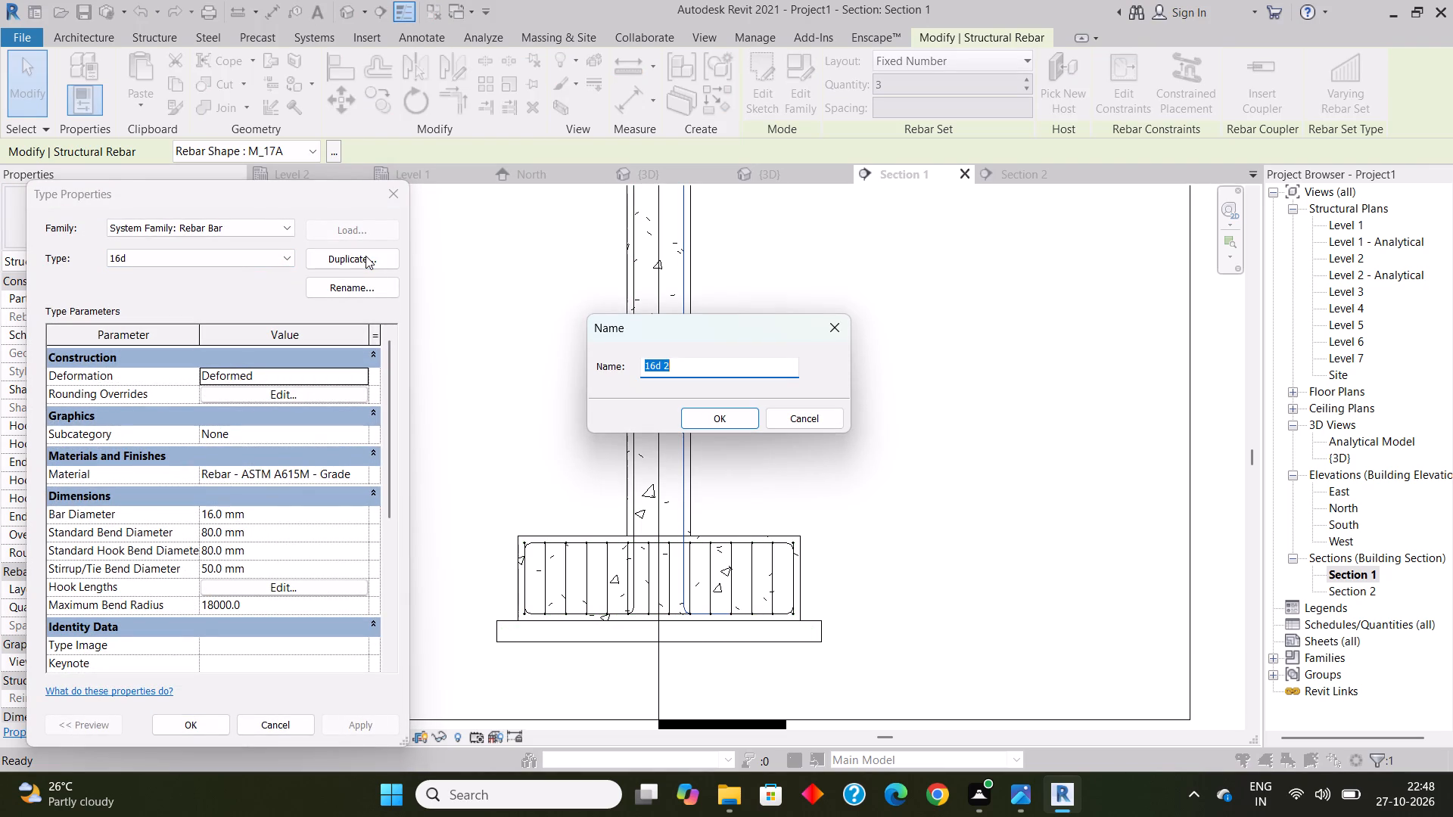
{"action": "type", "text": "20d"}
{"action": "key", "text": "Return"}
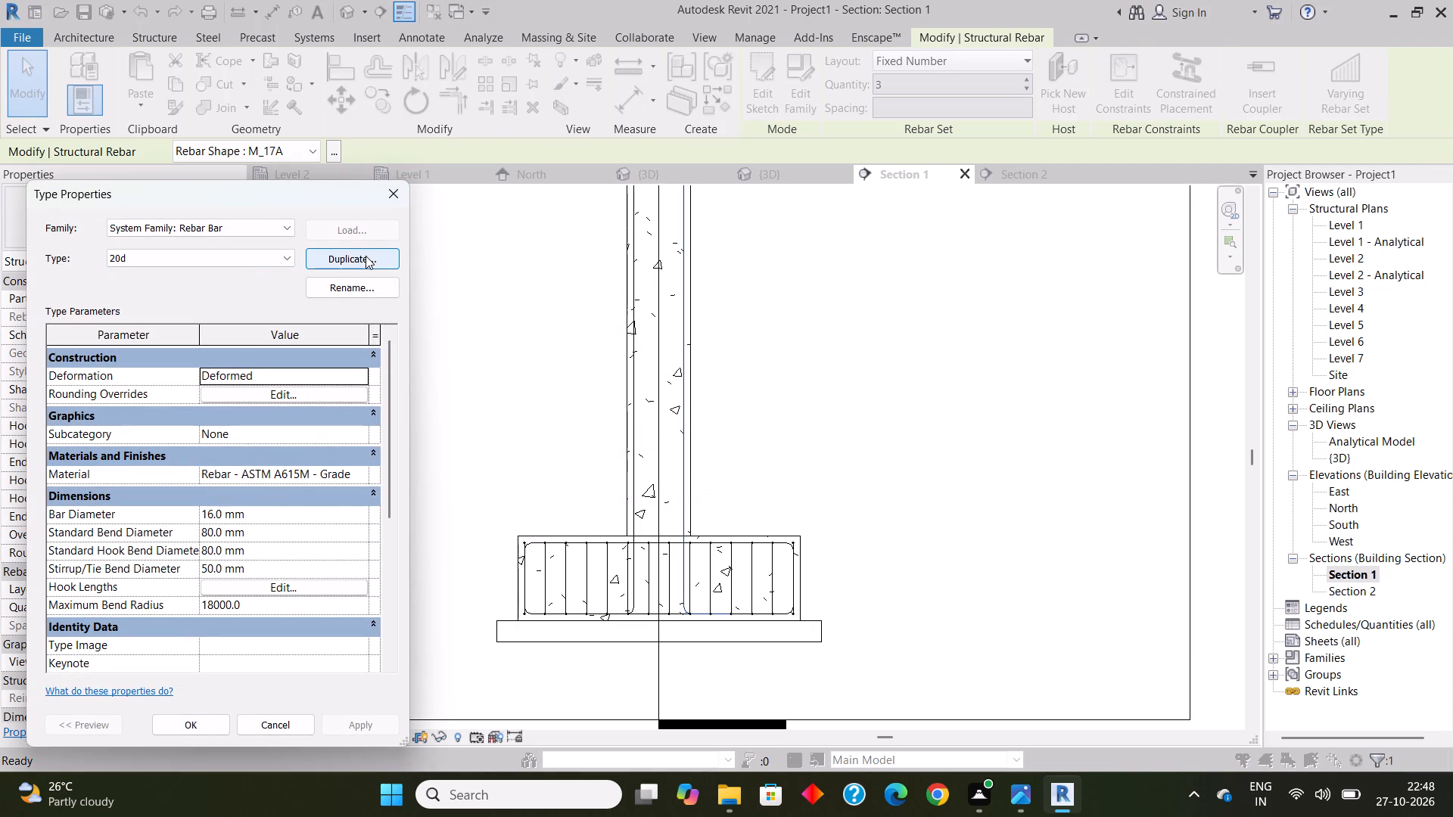
{"action": "left_click", "coordinate": [258, 517]}
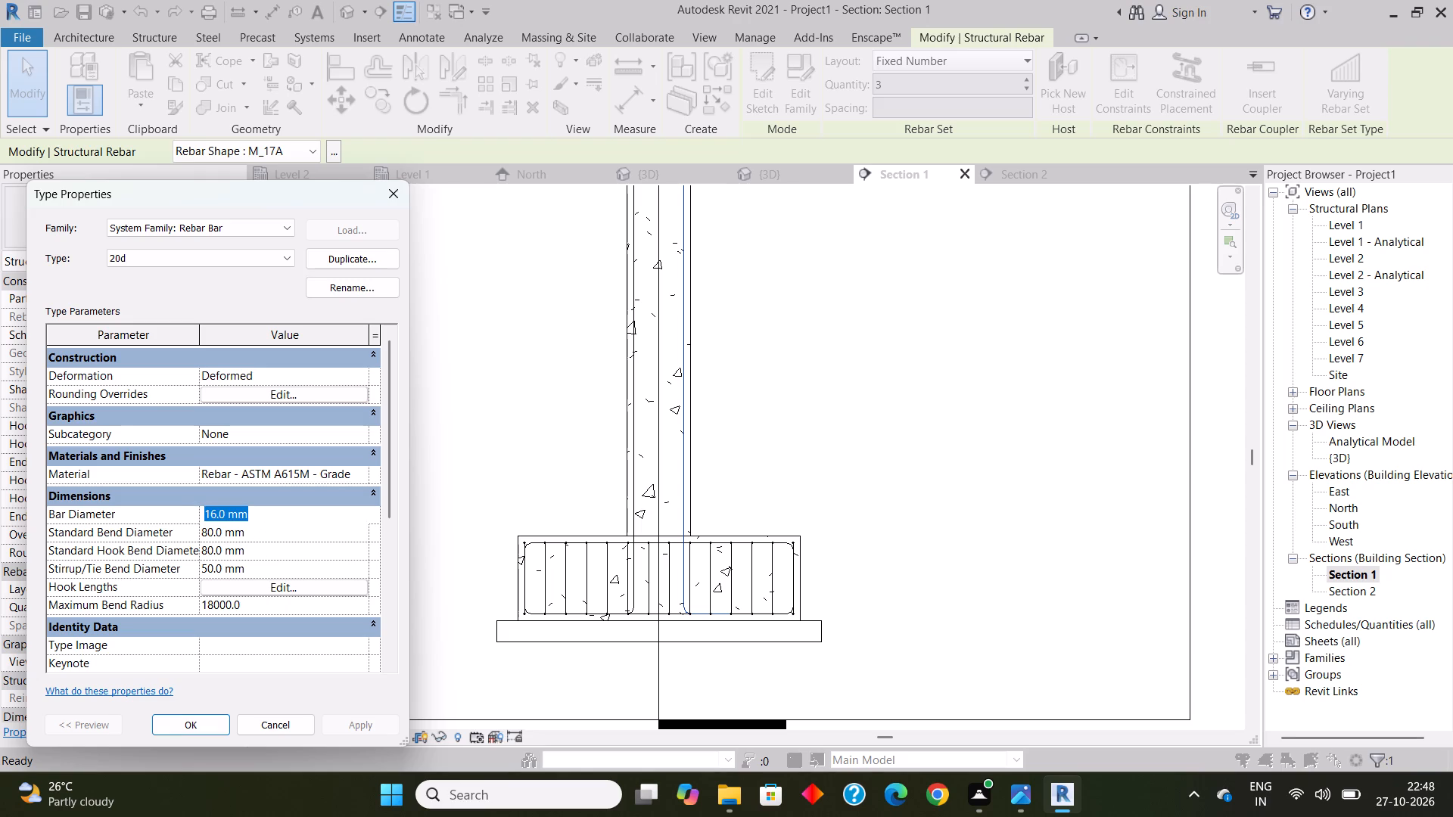
{"action": "type", "text": "20"}
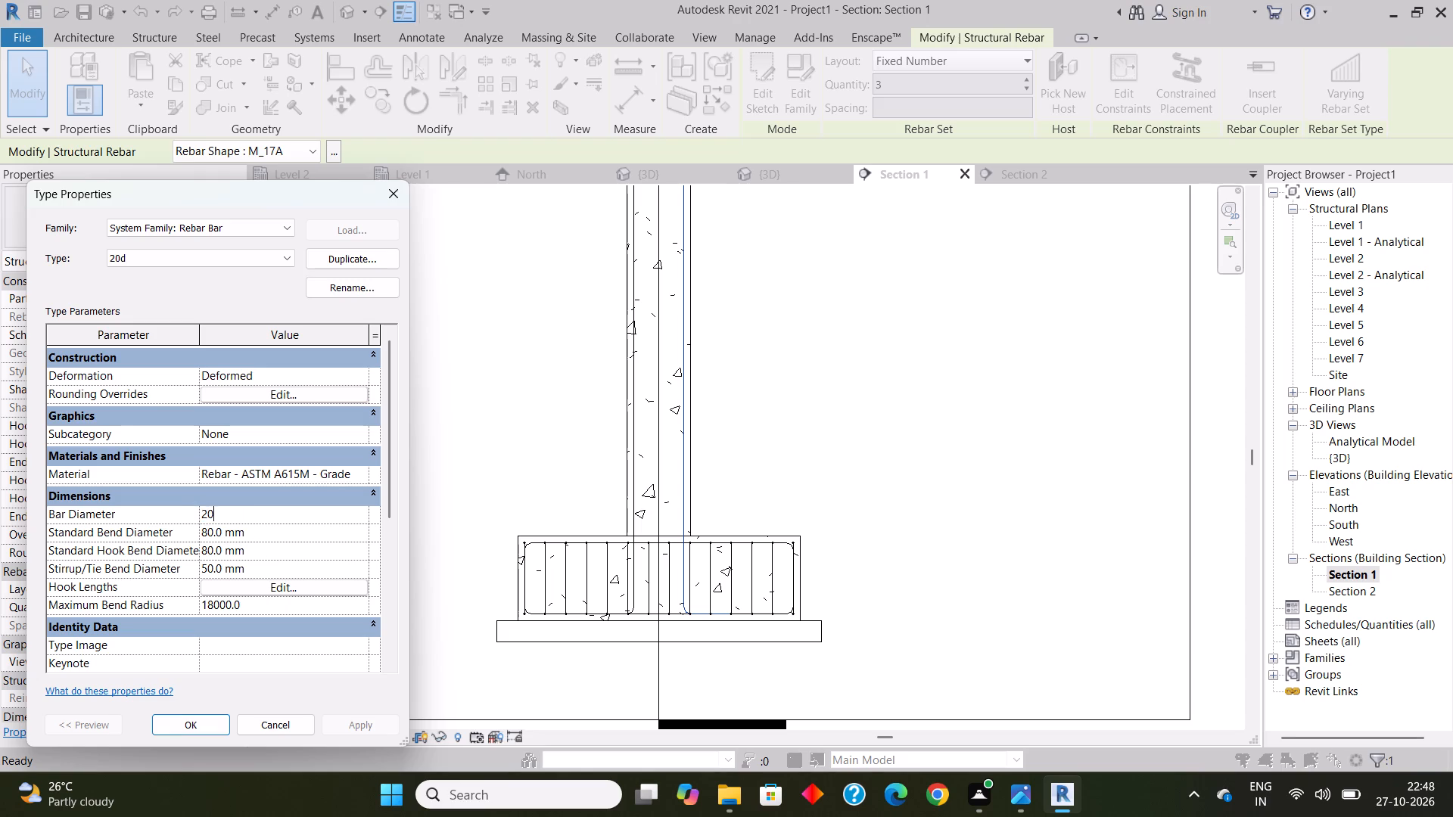
{"action": "type", "text": "mm"}
{"action": "key", "text": "Return"}
{"action": "left_click", "coordinate": [191, 727]}
{"action": "left_click", "coordinate": [814, 428]}
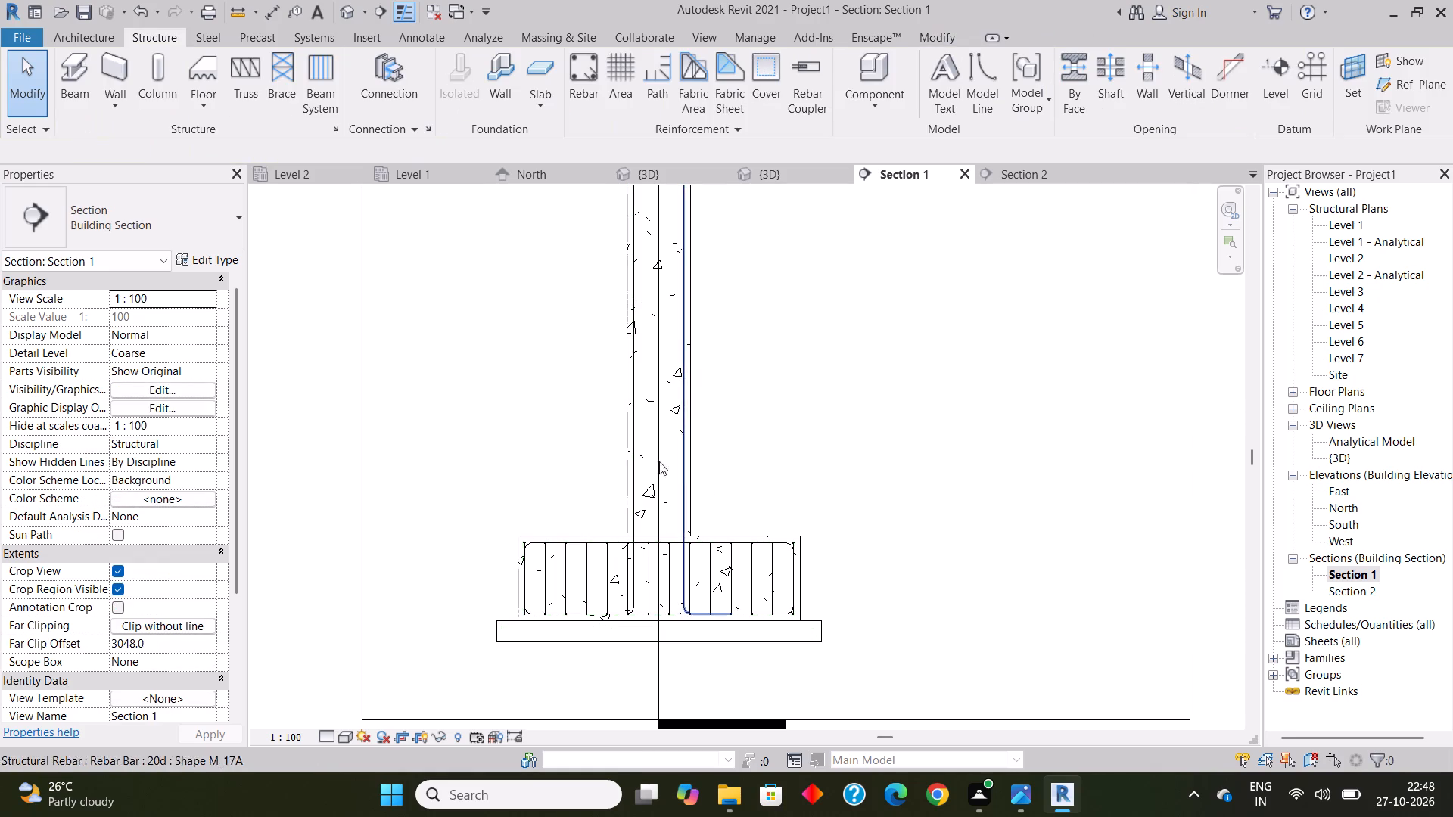
Change the original L-shaped column bar opposite the mirrored set to rebar type 20d.
{"action": "left_click", "coordinate": [636, 461]}
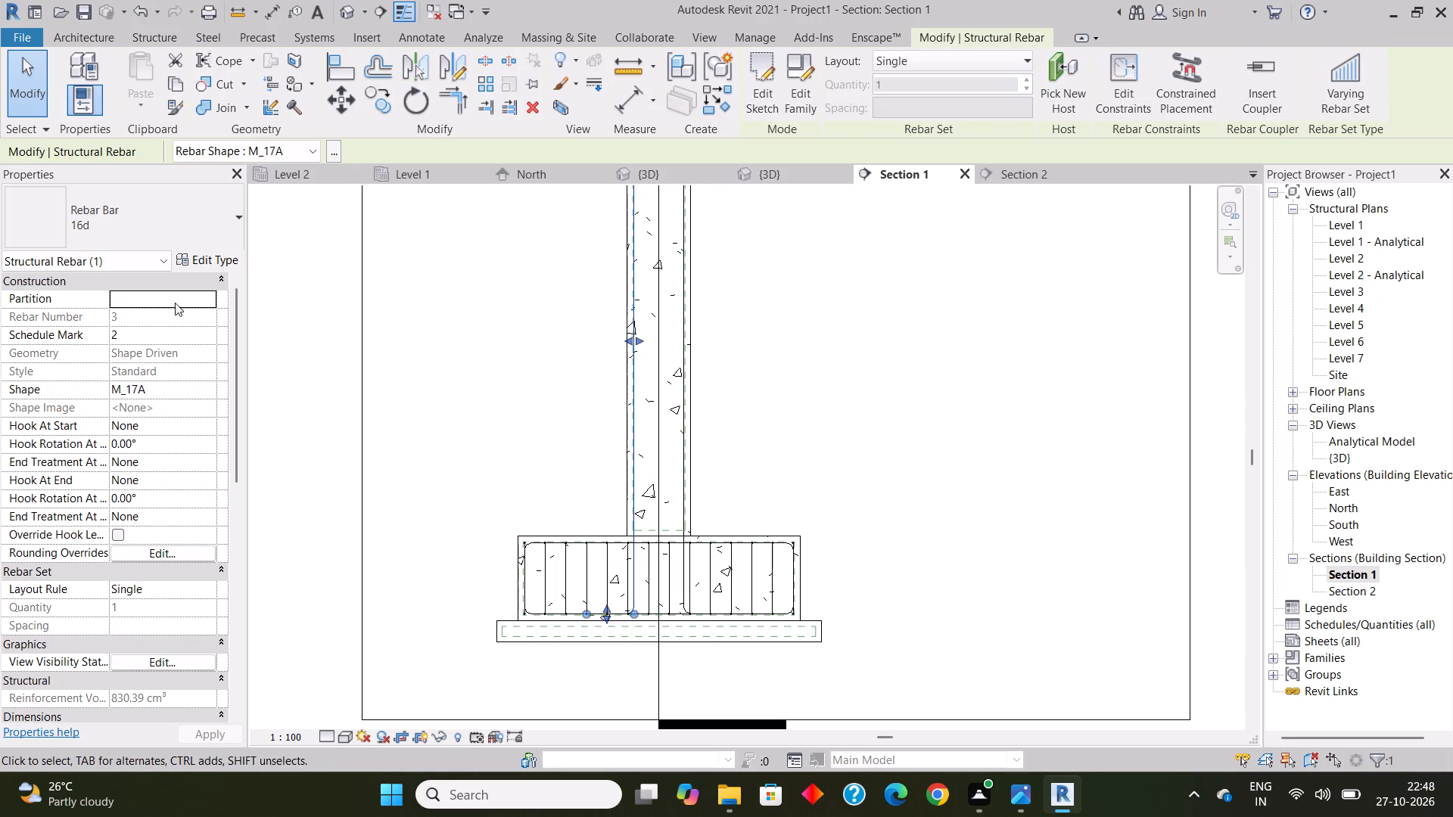
{"action": "left_click", "coordinate": [163, 203]}
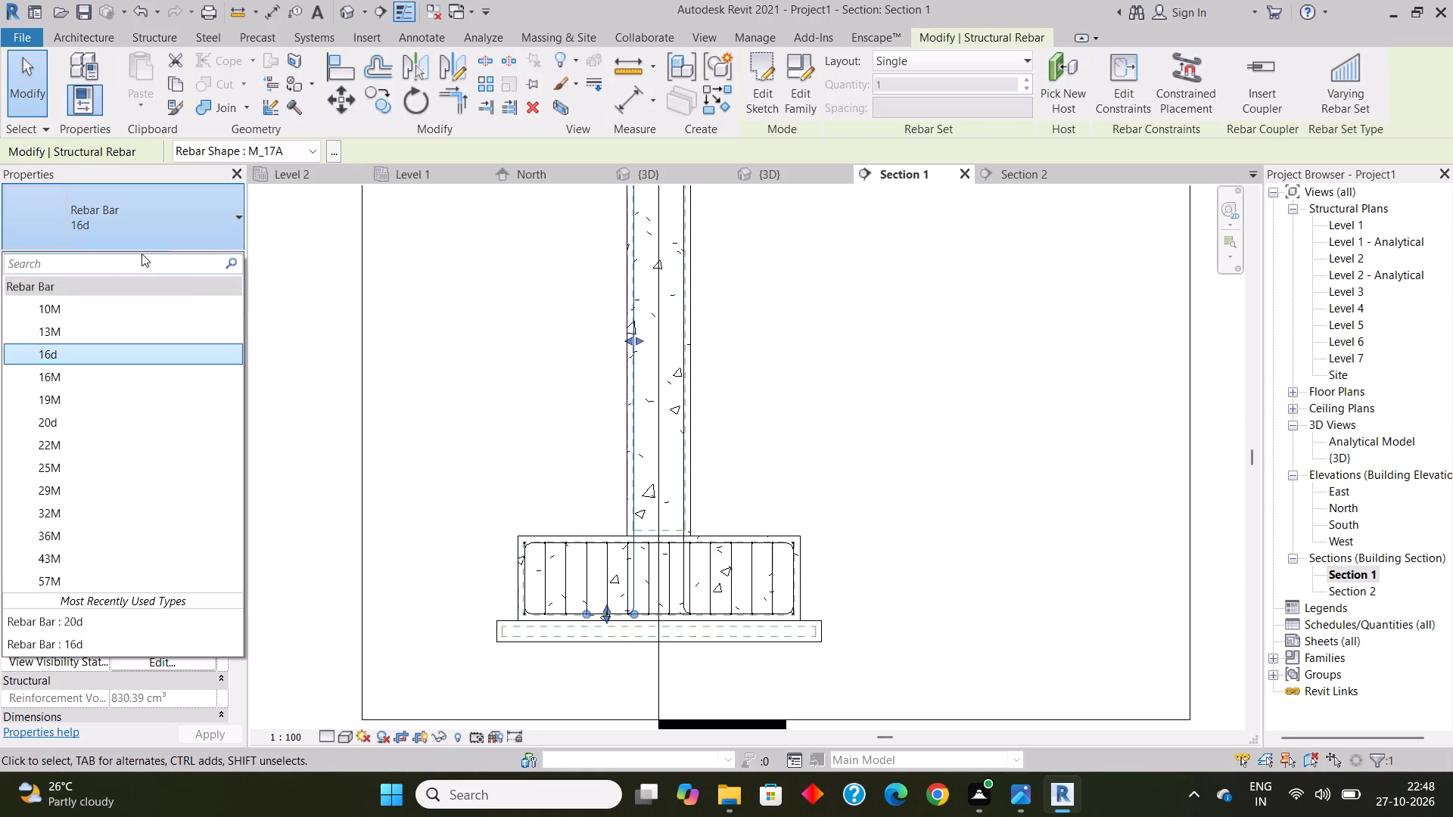
{"action": "left_click", "coordinate": [90, 422]}
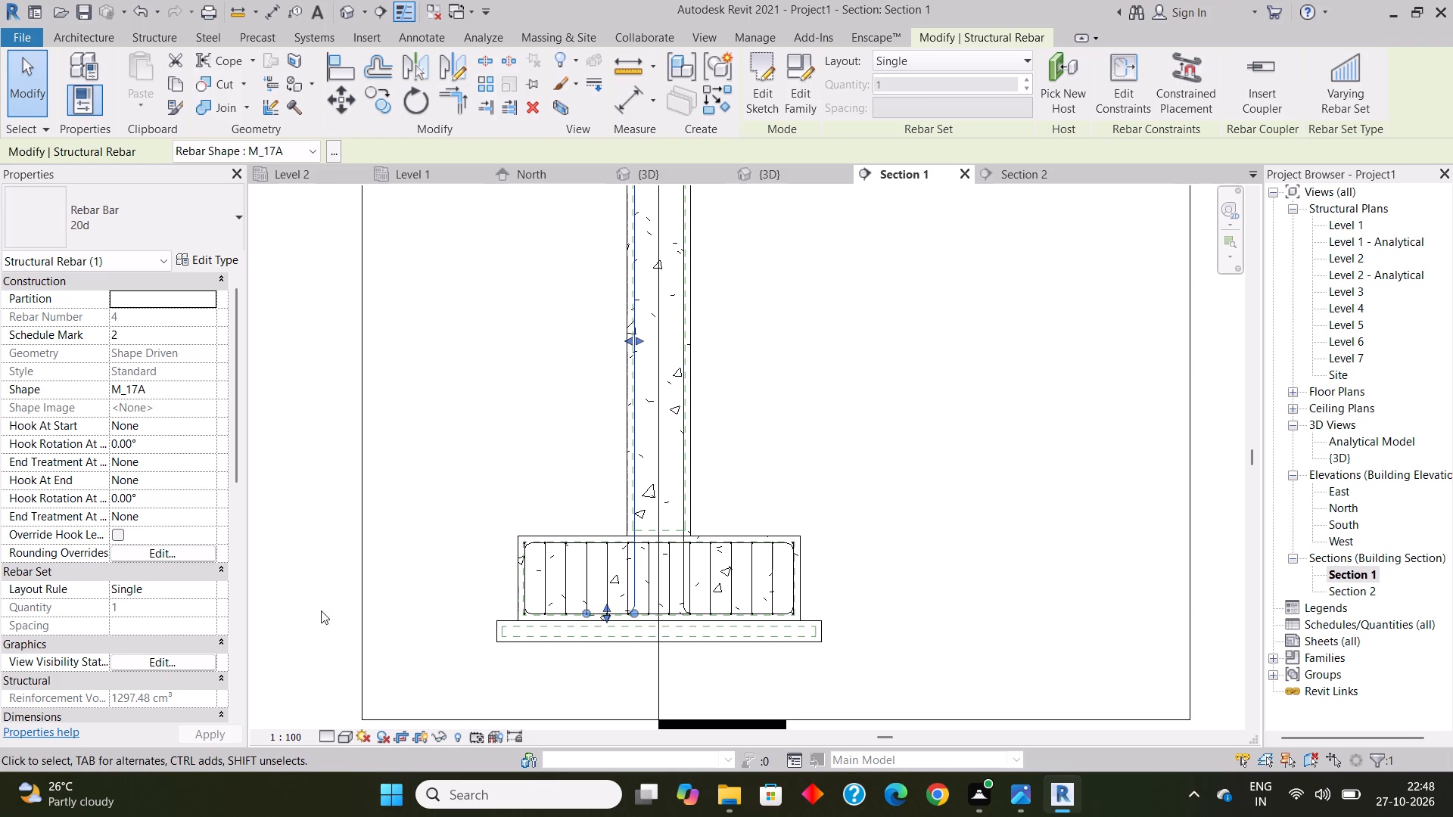
{"action": "left_click", "coordinate": [473, 431]}
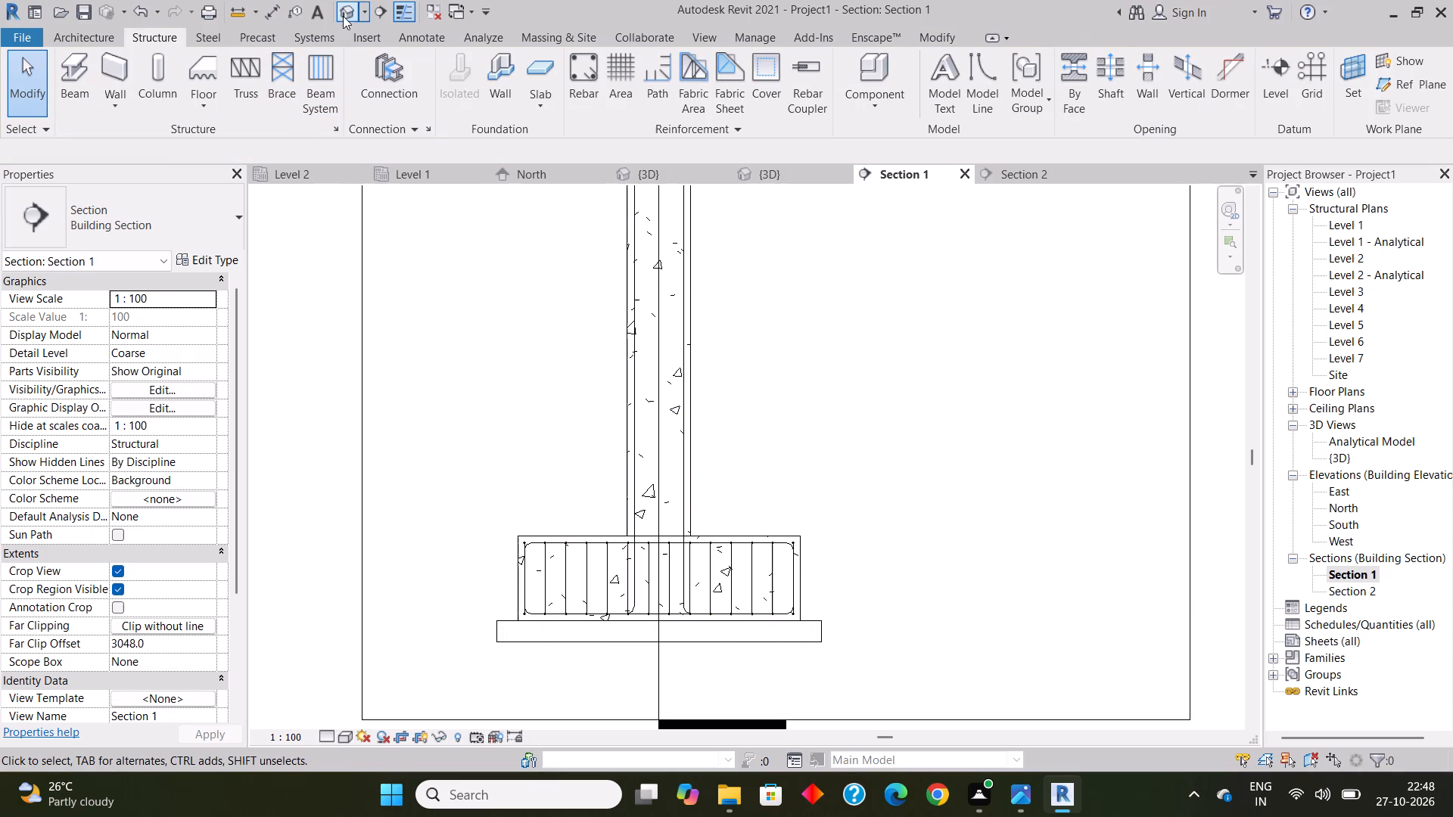
In the 3D view, set the single column bar's layout to Fixed Number with a quantity of 3.
{"action": "left_click", "coordinate": [343, 16]}
{"action": "scroll", "coordinate": [737, 240], "scroll_direction": "up", "scroll_amount": 3}
{"action": "scroll", "coordinate": [778, 290], "scroll_direction": "up", "scroll_amount": 2}
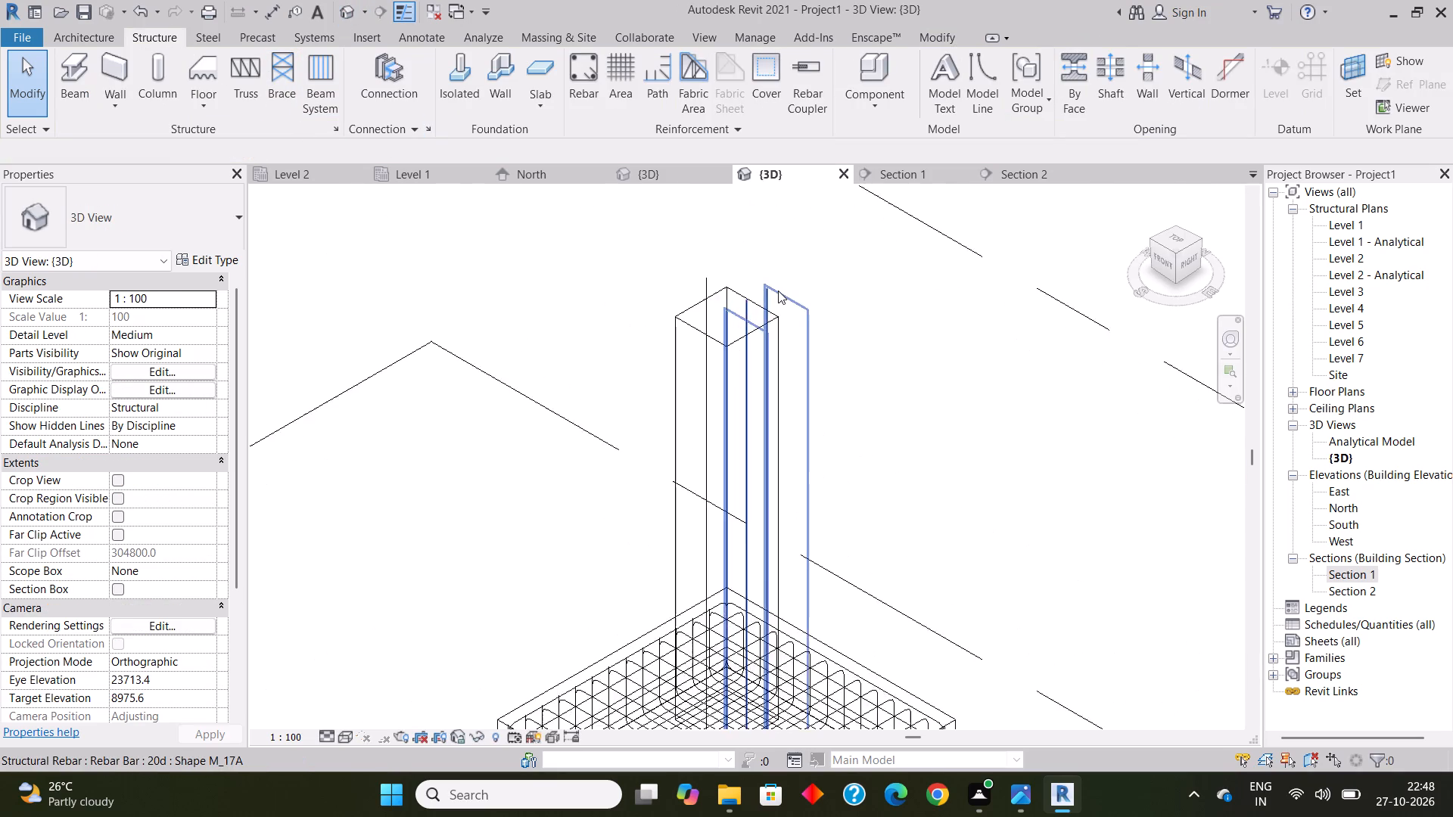
{"action": "scroll", "coordinate": [778, 290], "scroll_direction": "up", "scroll_amount": 3}
{"action": "left_click", "coordinate": [778, 290]}
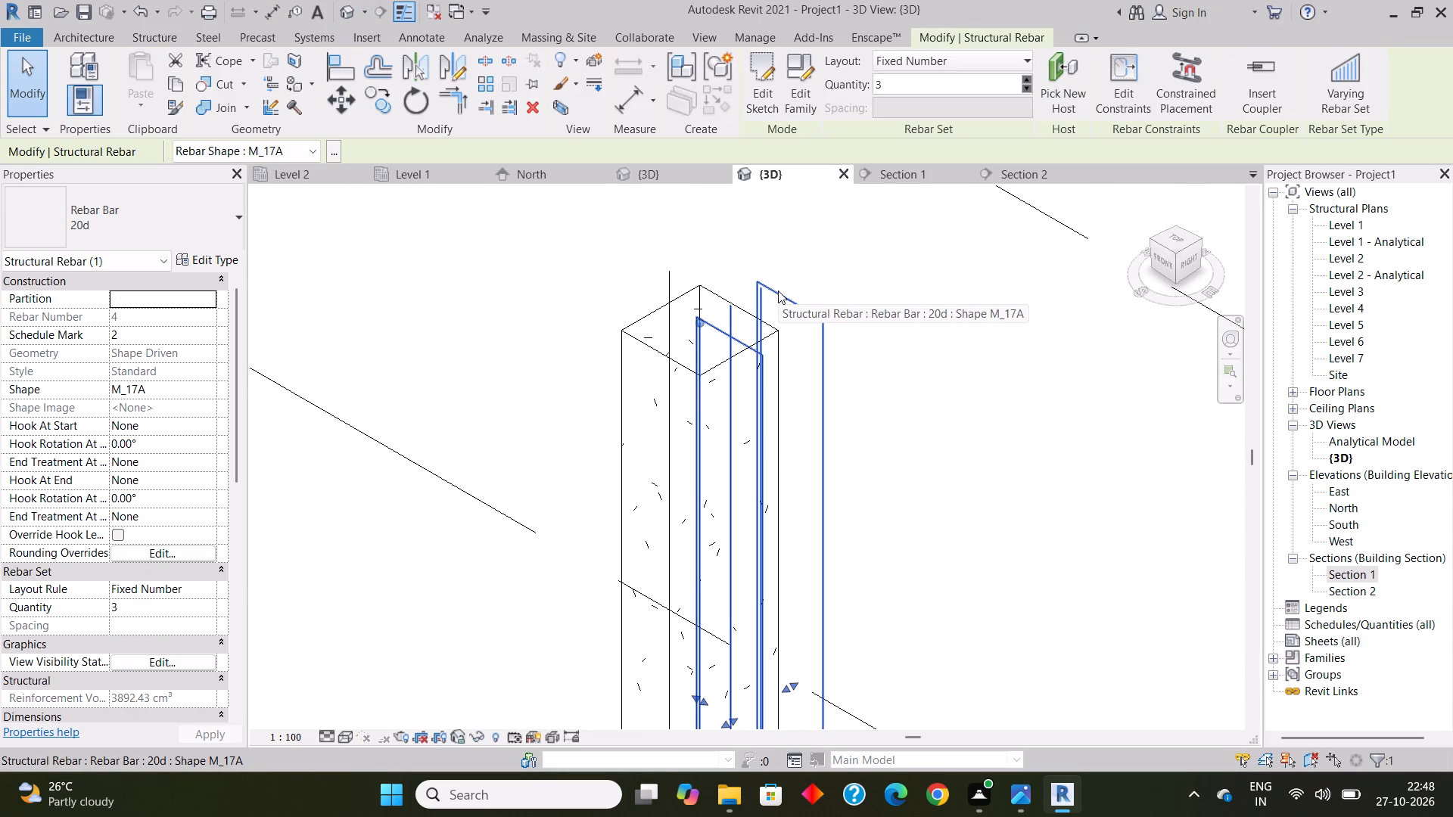
{"action": "key", "text": "Escape"}
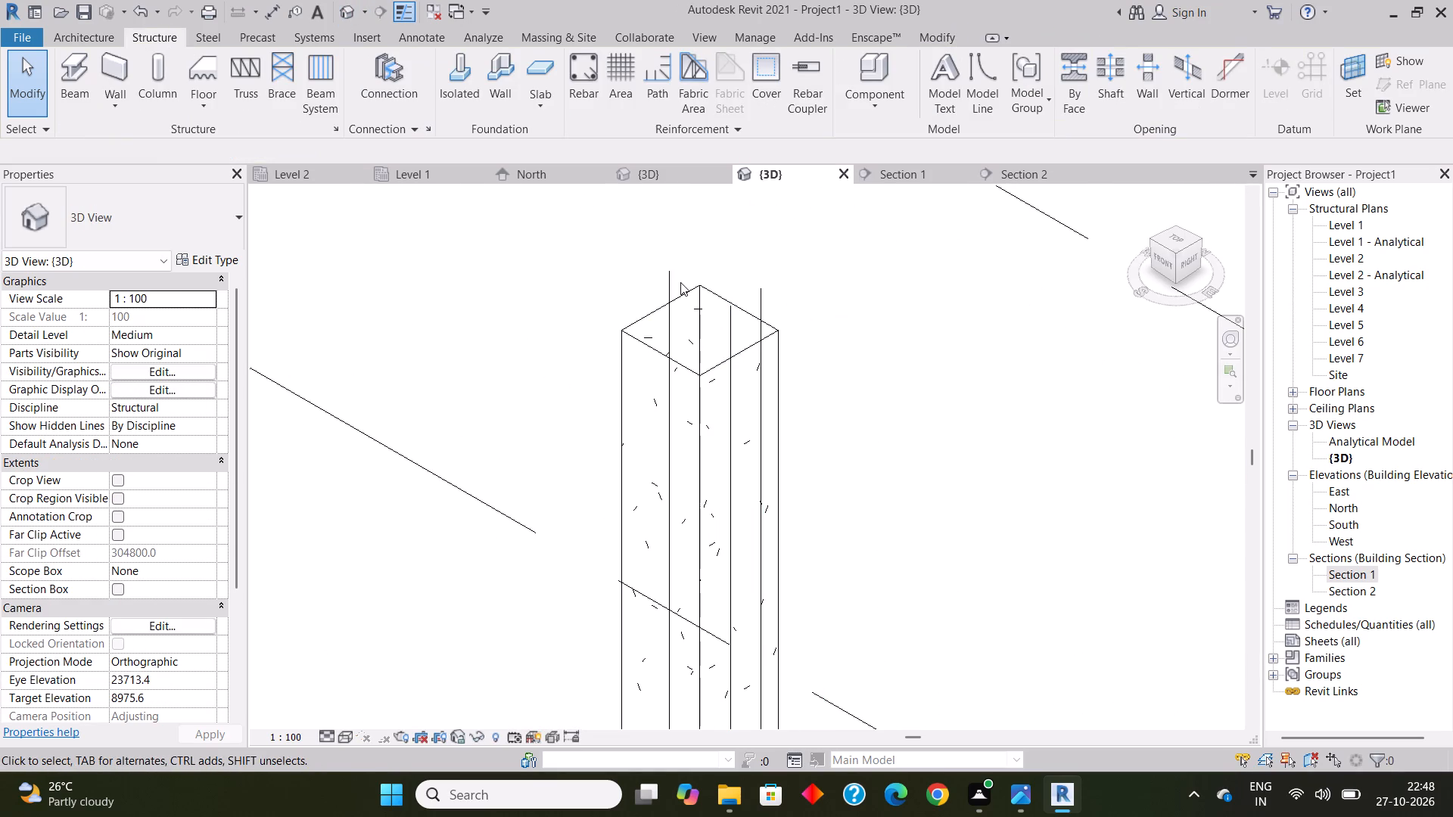
{"action": "left_click", "coordinate": [670, 278]}
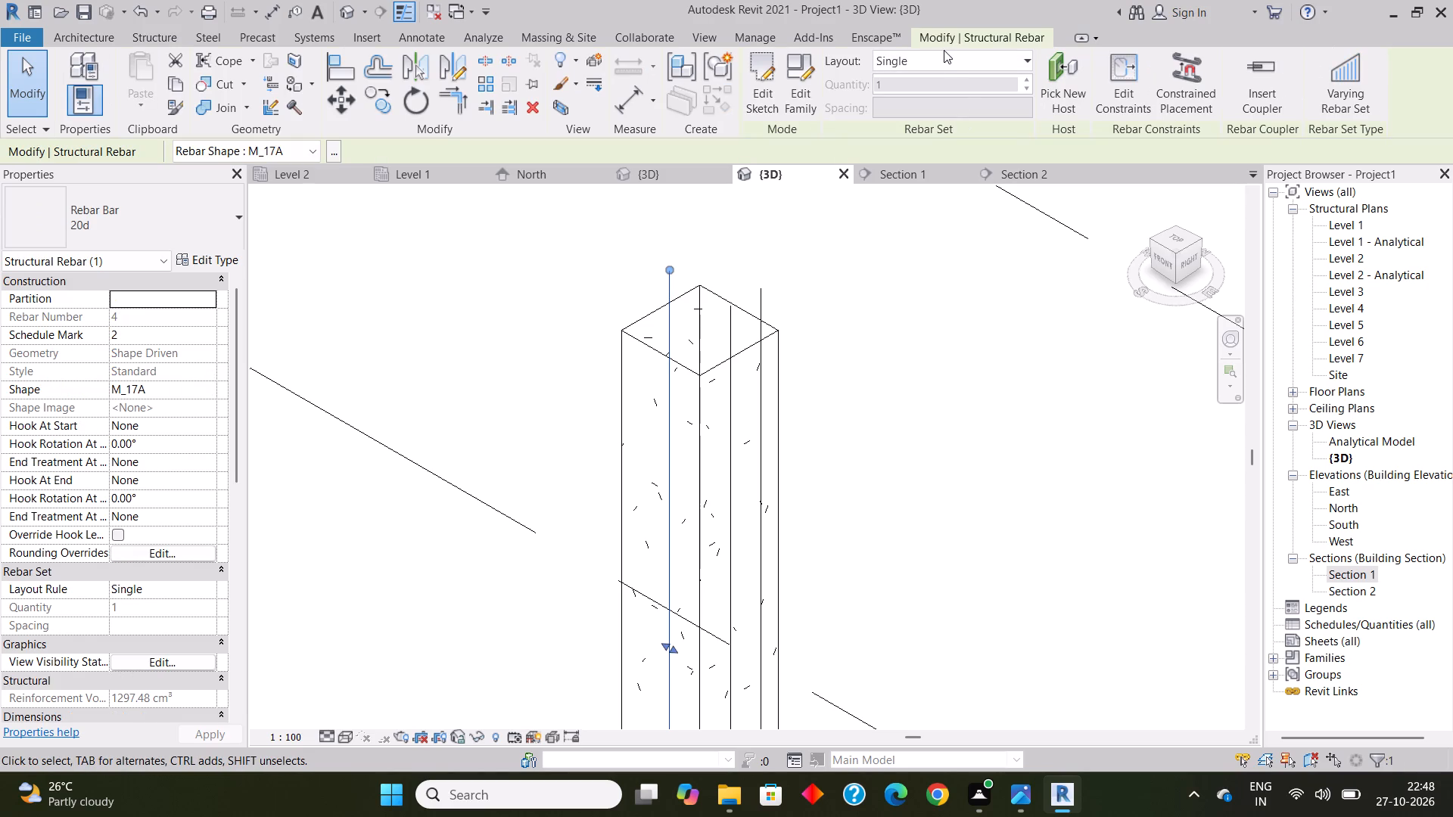
{"action": "left_click", "coordinate": [941, 58]}
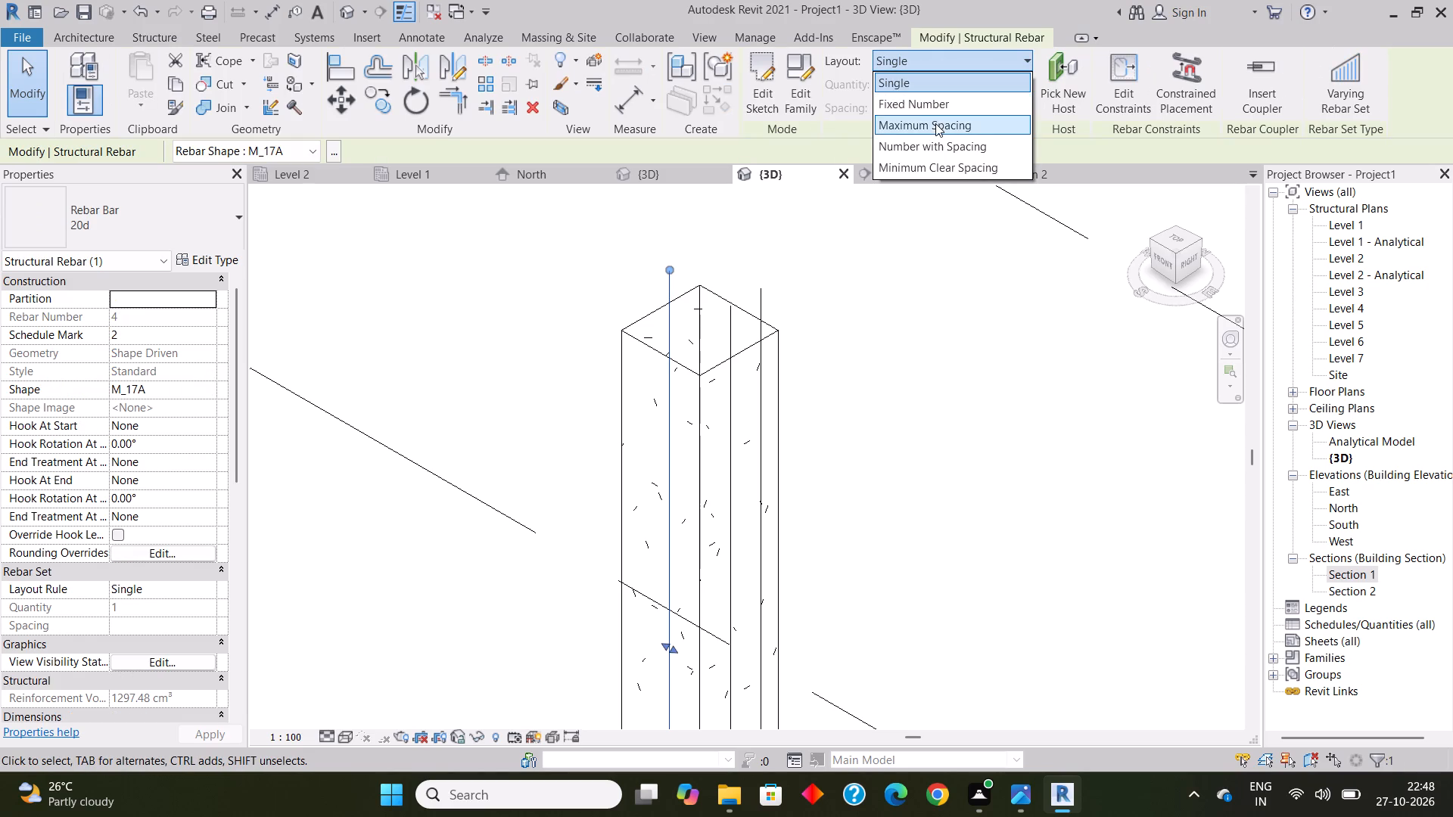
{"action": "left_click", "coordinate": [930, 108]}
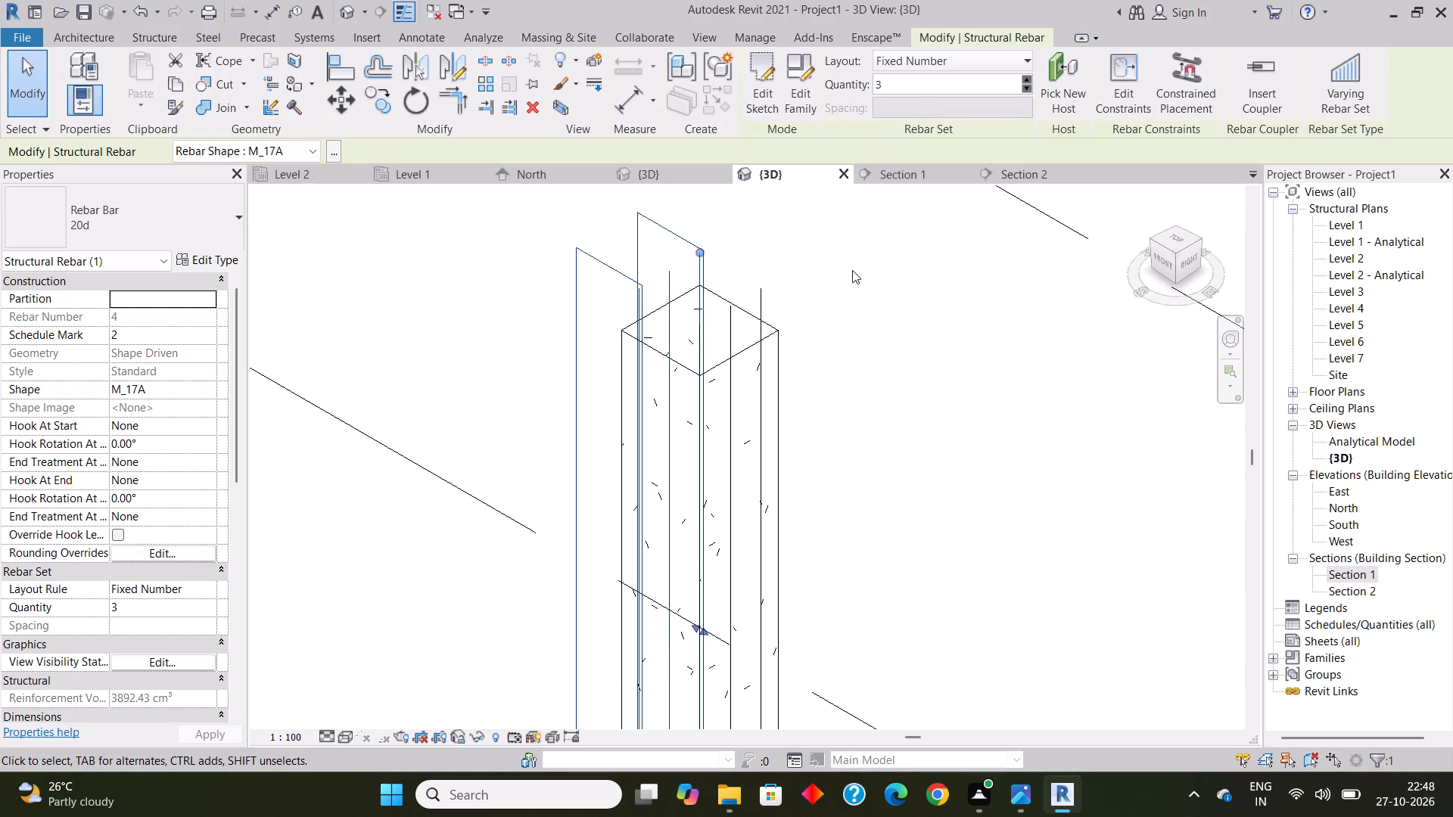
{"action": "left_click", "coordinate": [852, 270]}
Examine both sets of vertical column bars and their seating in the footing in the 3D view.
{"action": "scroll", "coordinate": [852, 269], "scroll_direction": "down", "scroll_amount": 7}
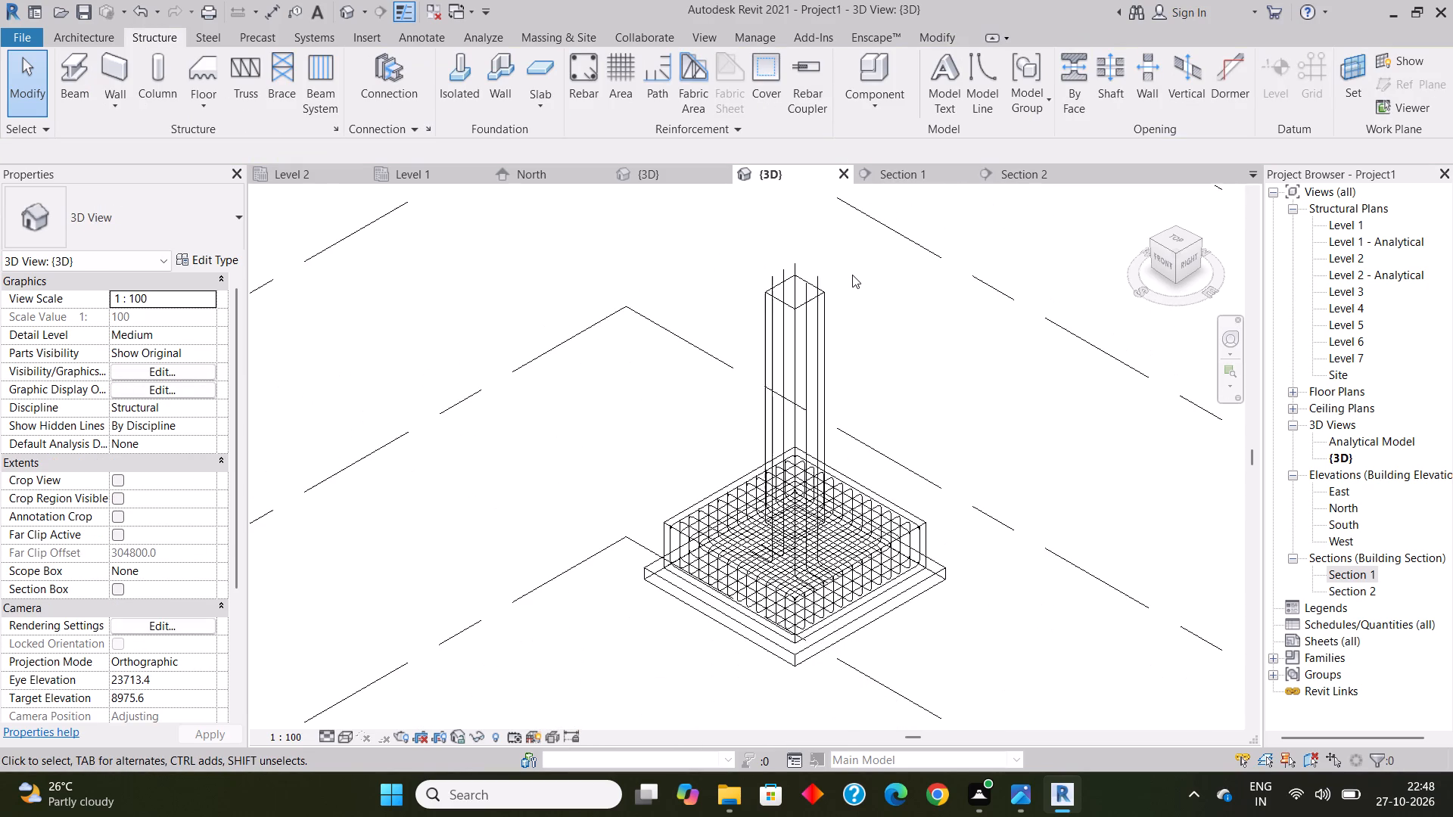
{"action": "middle_click_drag", "start_coordinate": [858, 343], "coordinate": [841, 327], "text": "alt"}
{"action": "middle_click_drag", "start_coordinate": [860, 366], "coordinate": [883, 405], "text": "shift"}
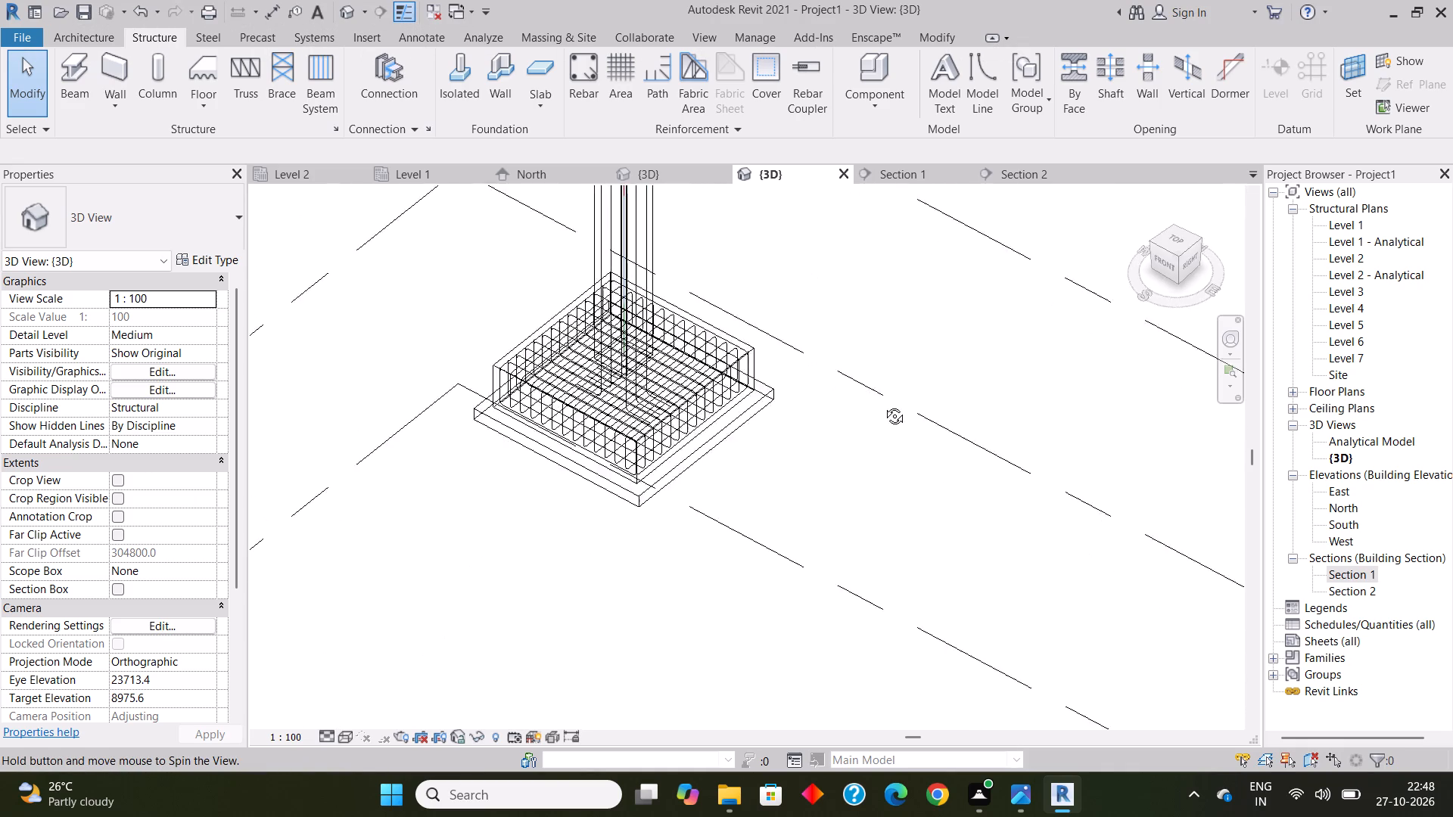
{"action": "middle_click_drag", "start_coordinate": [883, 405], "coordinate": [861, 358], "text": "shift"}
{"action": "scroll", "coordinate": [783, 320], "scroll_direction": "up", "scroll_amount": 3}
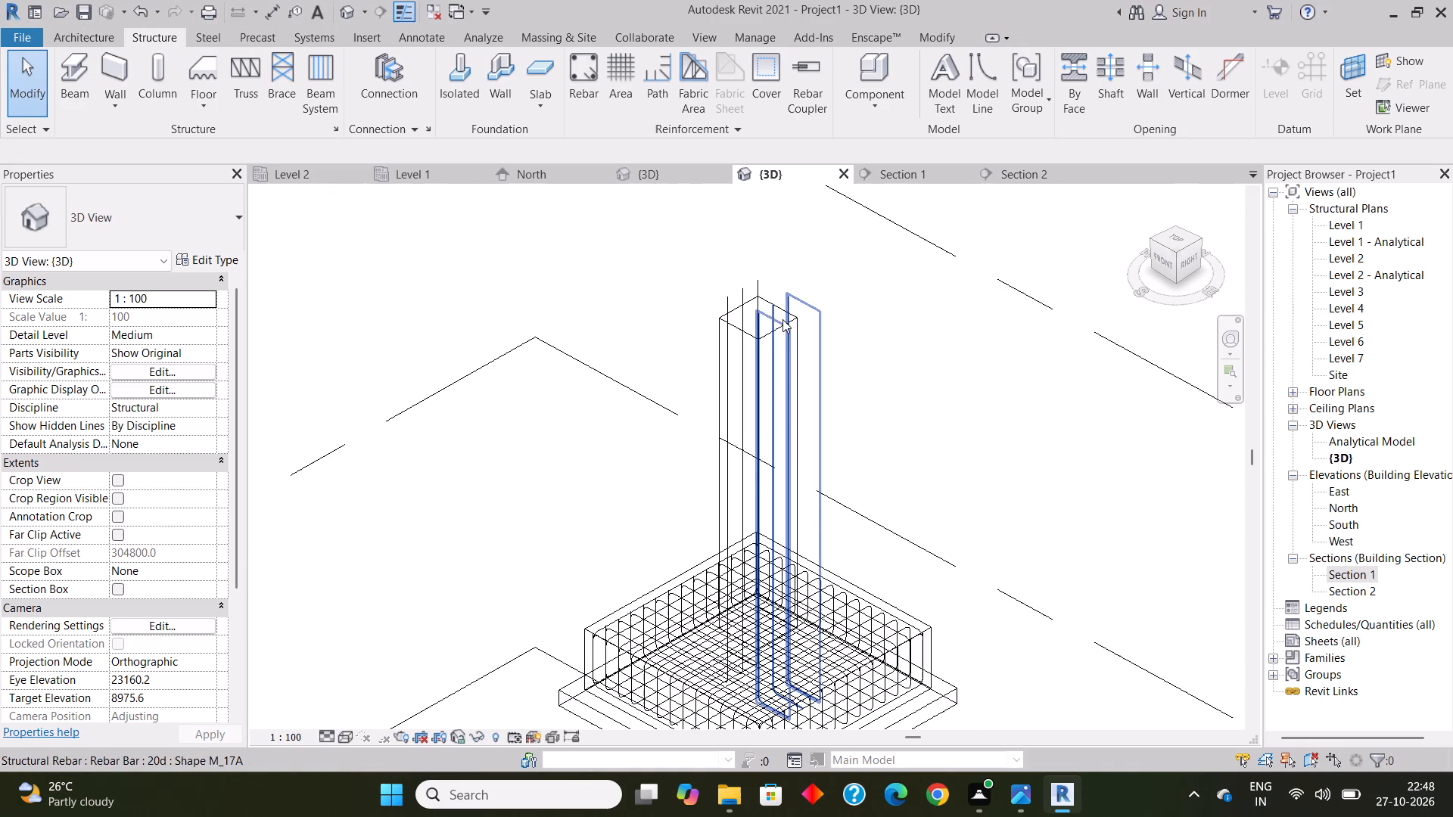
{"action": "scroll", "coordinate": [783, 313], "scroll_direction": "up", "scroll_amount": 6}
{"action": "left_click", "coordinate": [842, 281]}
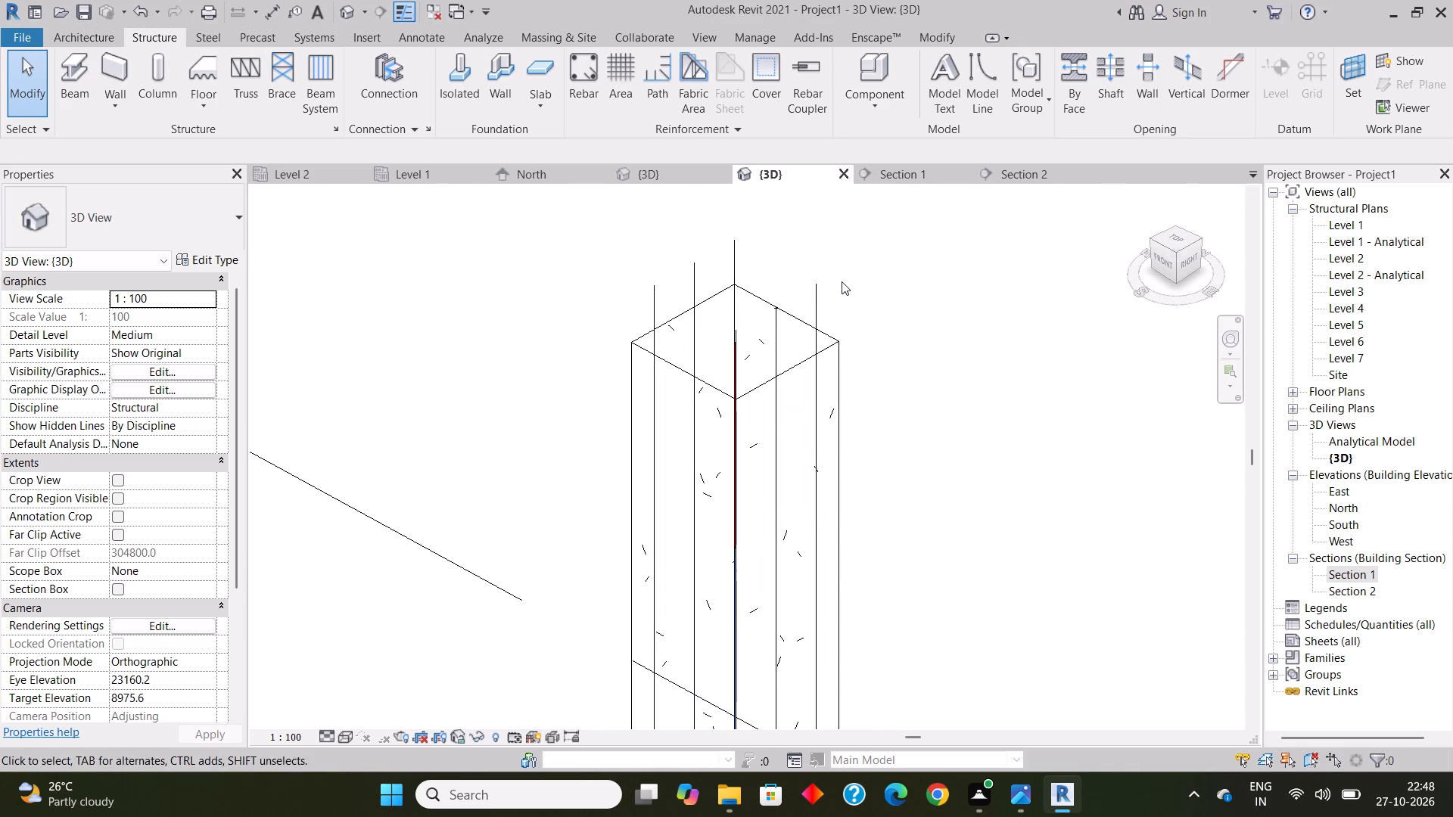
{"action": "scroll", "coordinate": [613, 329], "scroll_direction": "down", "scroll_amount": 11}
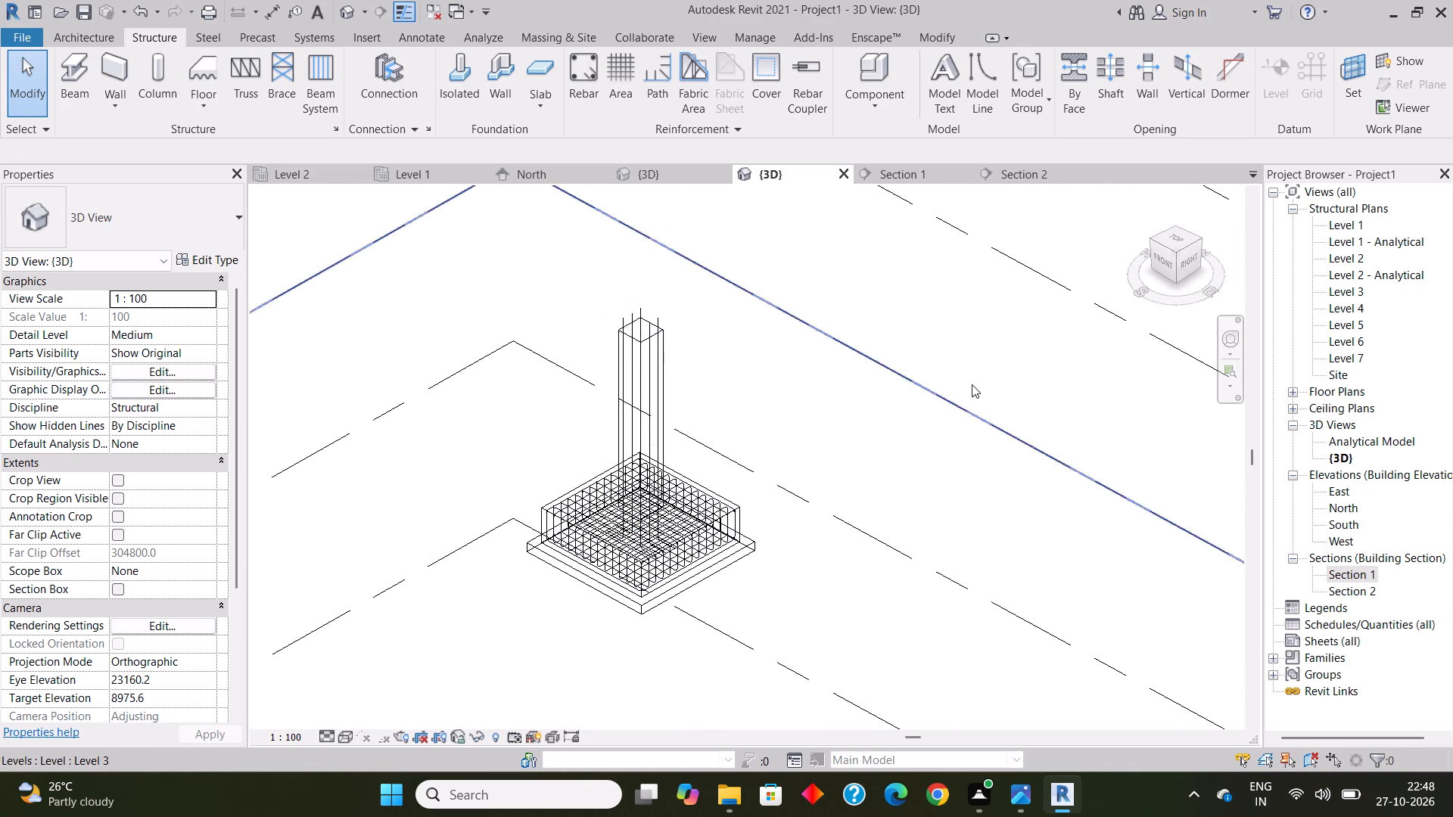
Set up rebar placement in Section 1 for the column ties, using shape M_T1 oriented Perpendicular to Cover.
{"action": "double_click", "coordinate": [1358, 578]}
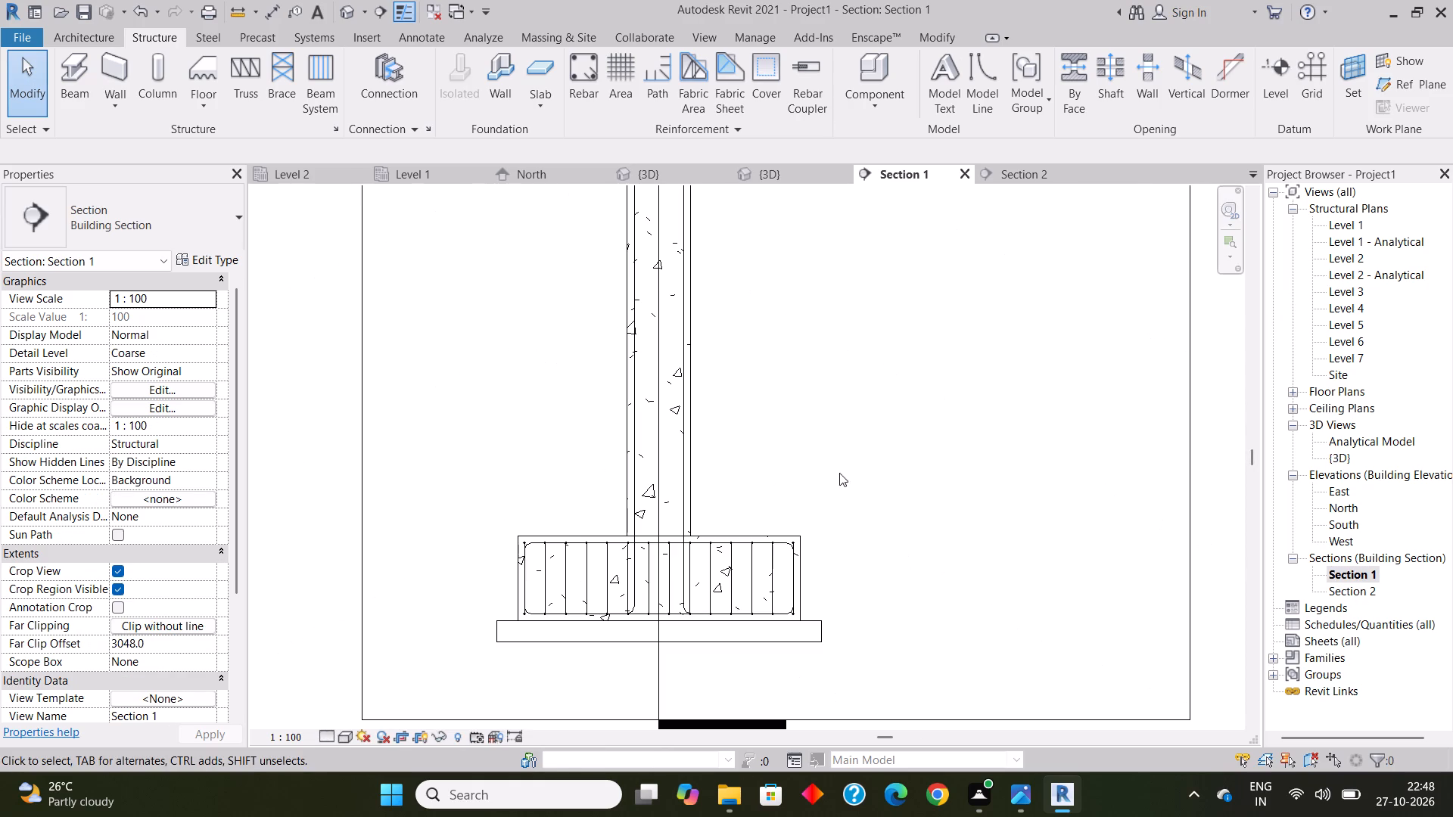
{"action": "scroll", "coordinate": [637, 499], "scroll_direction": "down", "scroll_amount": 3}
{"action": "middle_click_drag", "start_coordinate": [636, 499], "coordinate": [614, 586]}
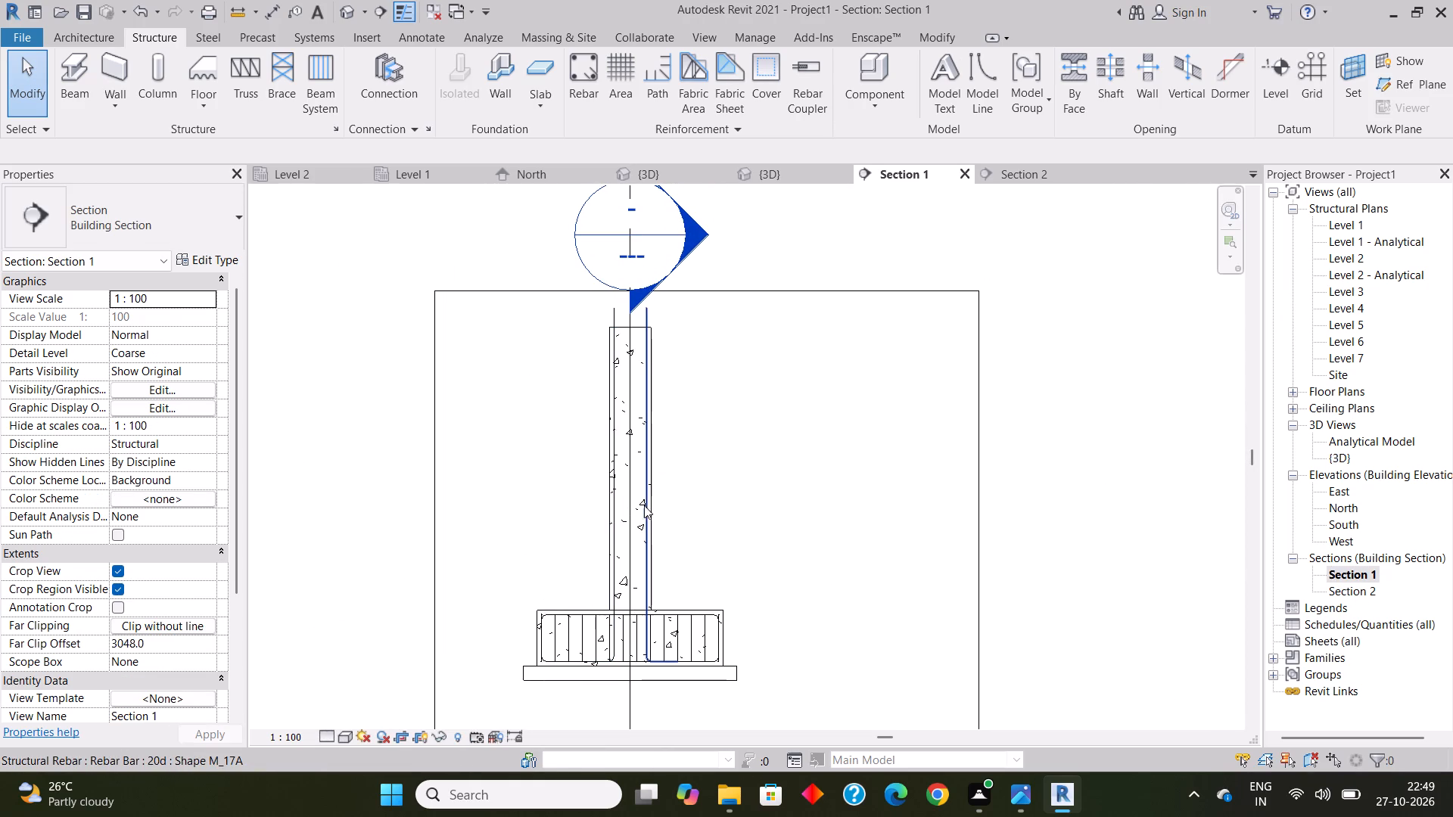
{"action": "scroll", "coordinate": [648, 505], "scroll_direction": "up", "scroll_amount": 1}
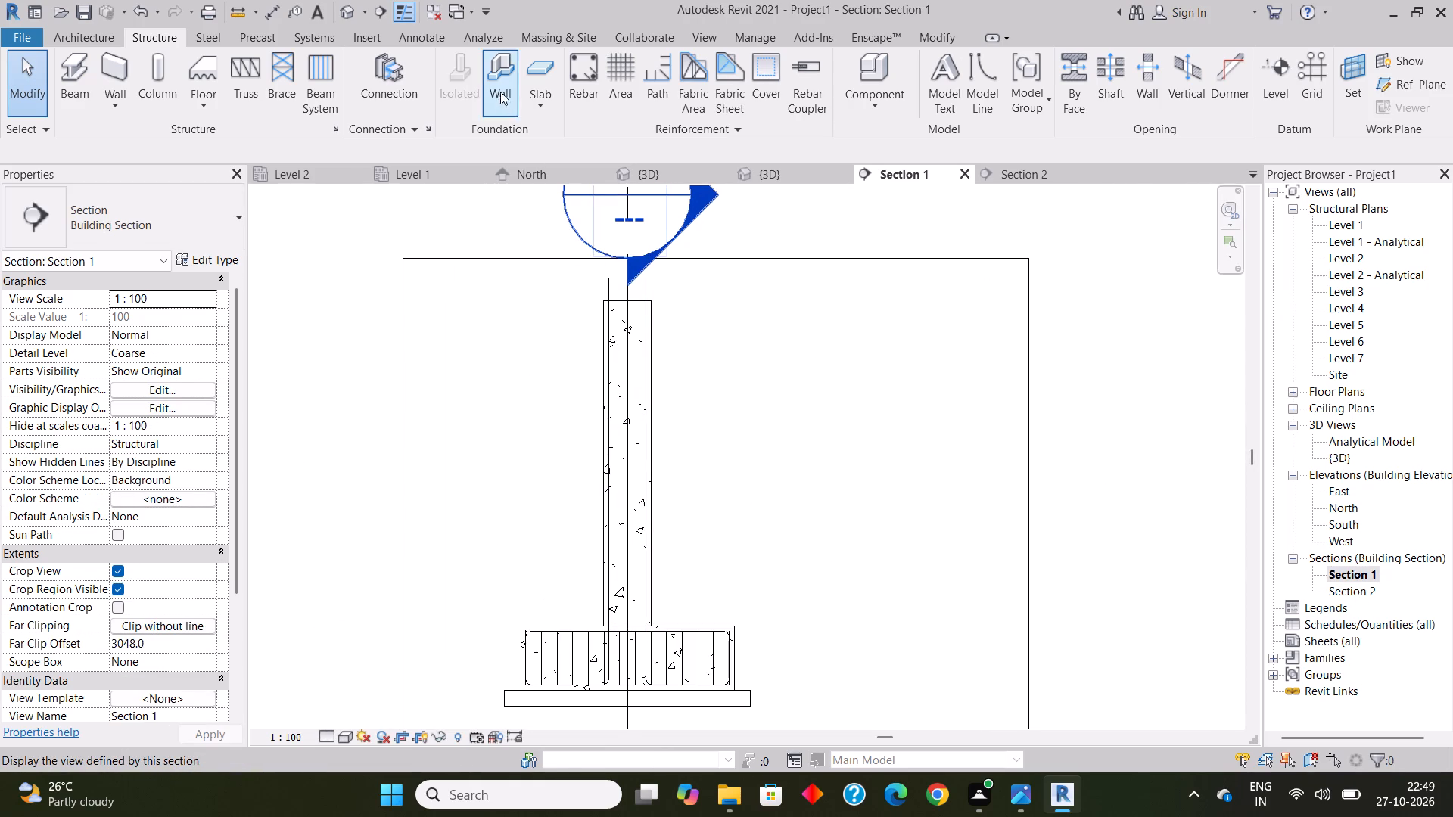
{"action": "left_click", "coordinate": [587, 78]}
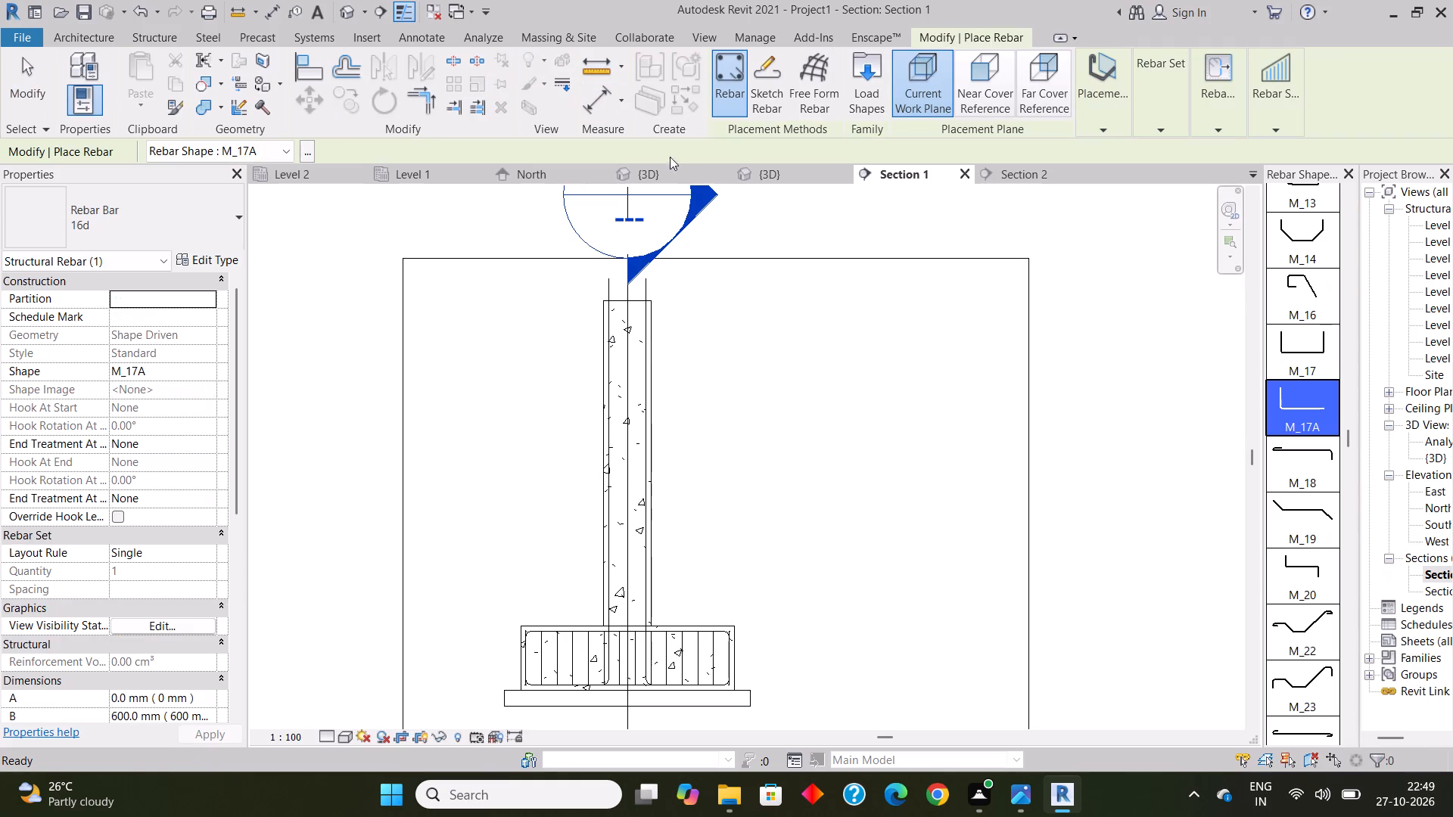
{"action": "scroll", "coordinate": [1316, 438], "scroll_direction": "down", "scroll_amount": 6}
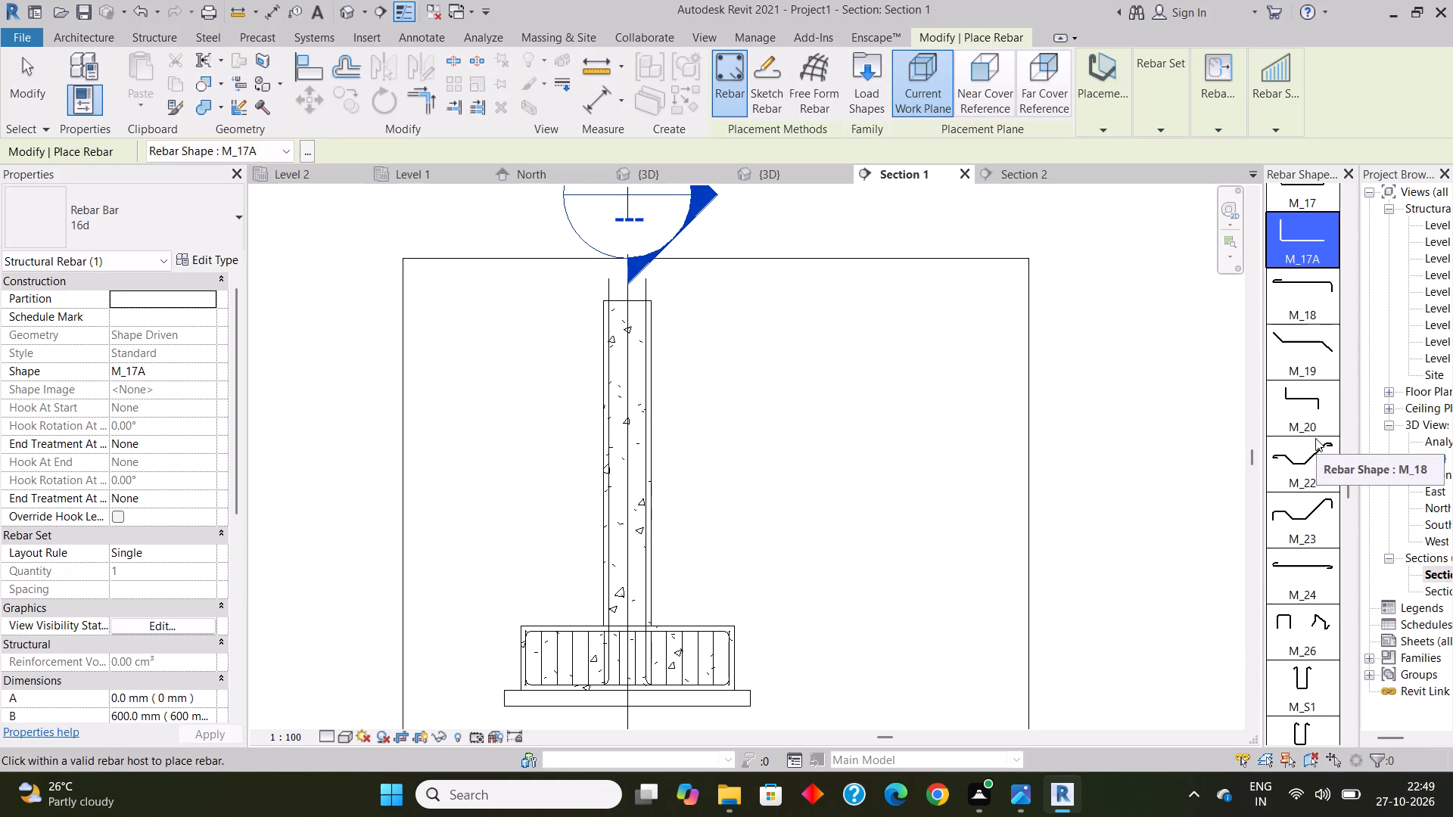
{"action": "scroll", "coordinate": [1315, 438], "scroll_direction": "down", "scroll_amount": 12}
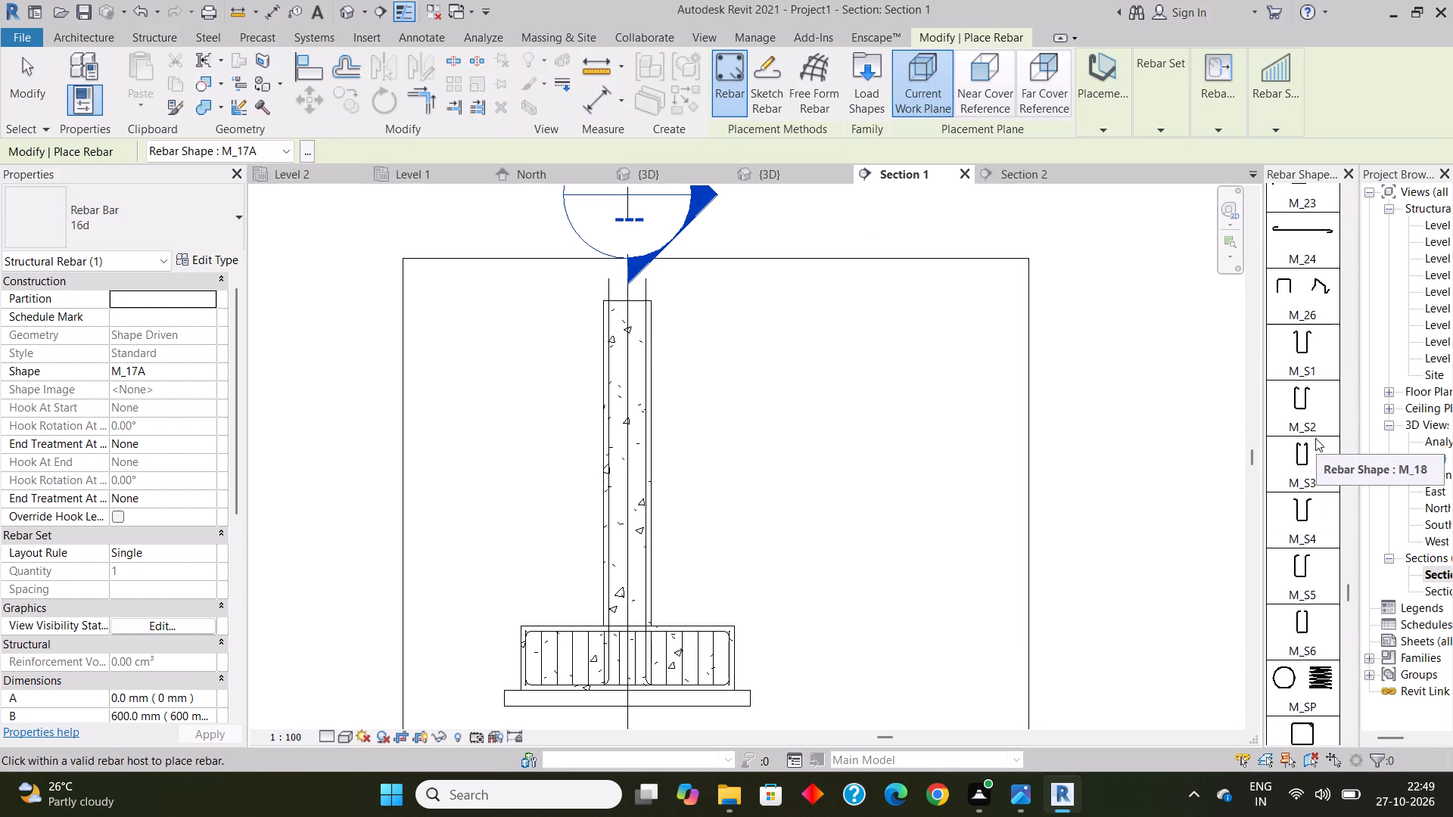
{"action": "scroll", "coordinate": [1315, 438], "scroll_direction": "down", "scroll_amount": 3}
{"action": "left_click", "coordinate": [1303, 644]}
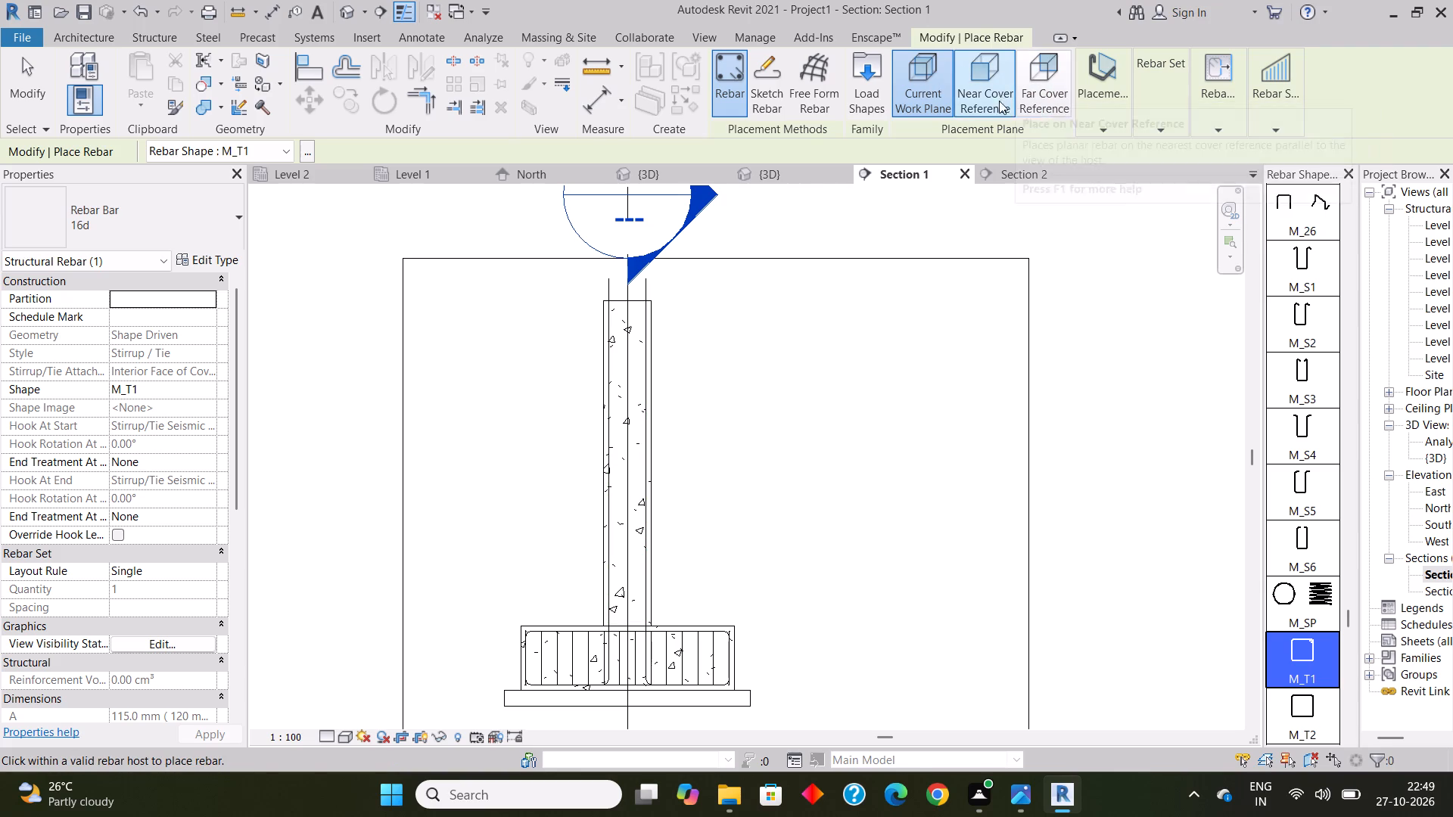
{"action": "left_click", "coordinate": [1111, 101]}
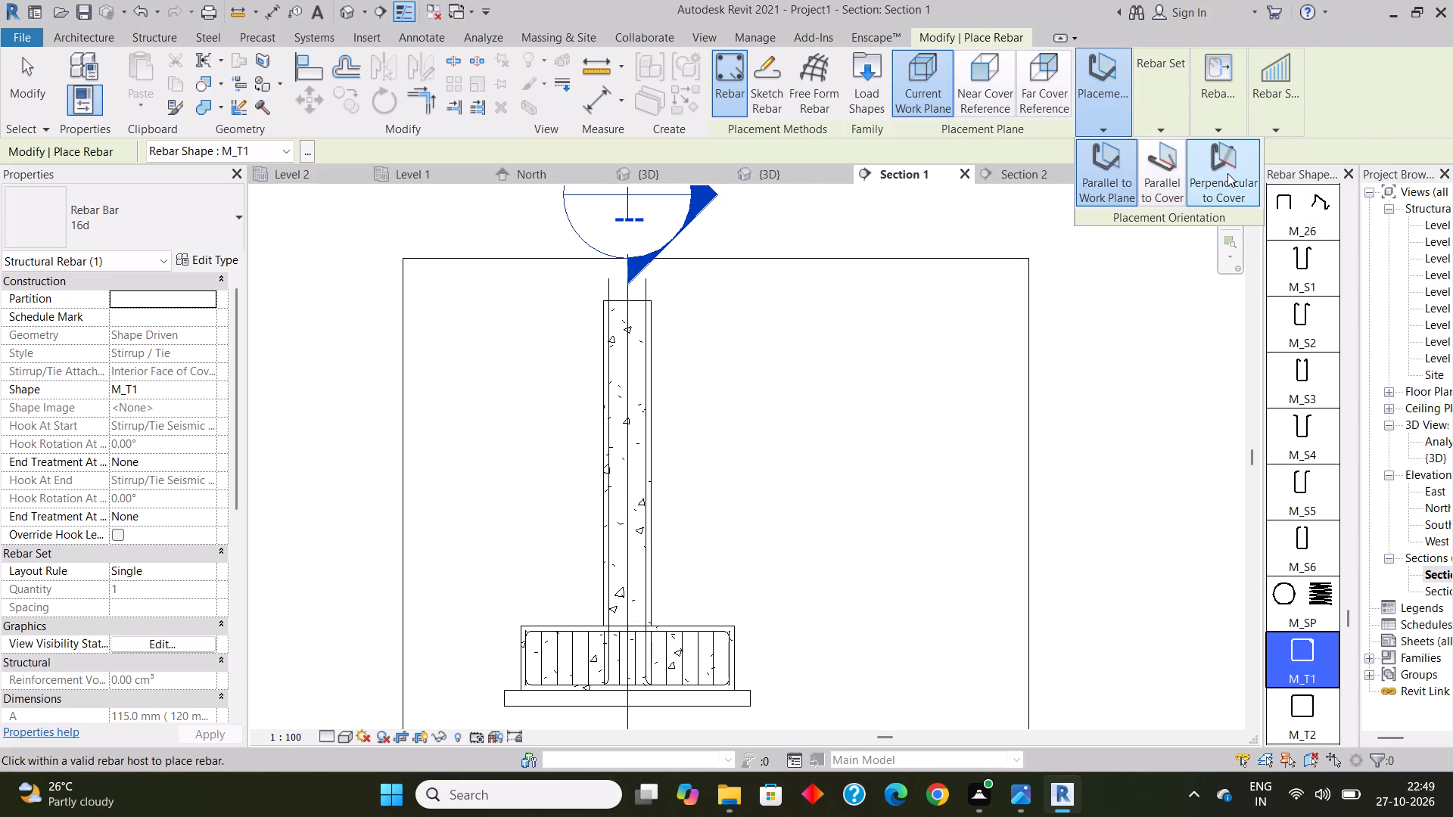
{"action": "left_click", "coordinate": [1227, 174]}
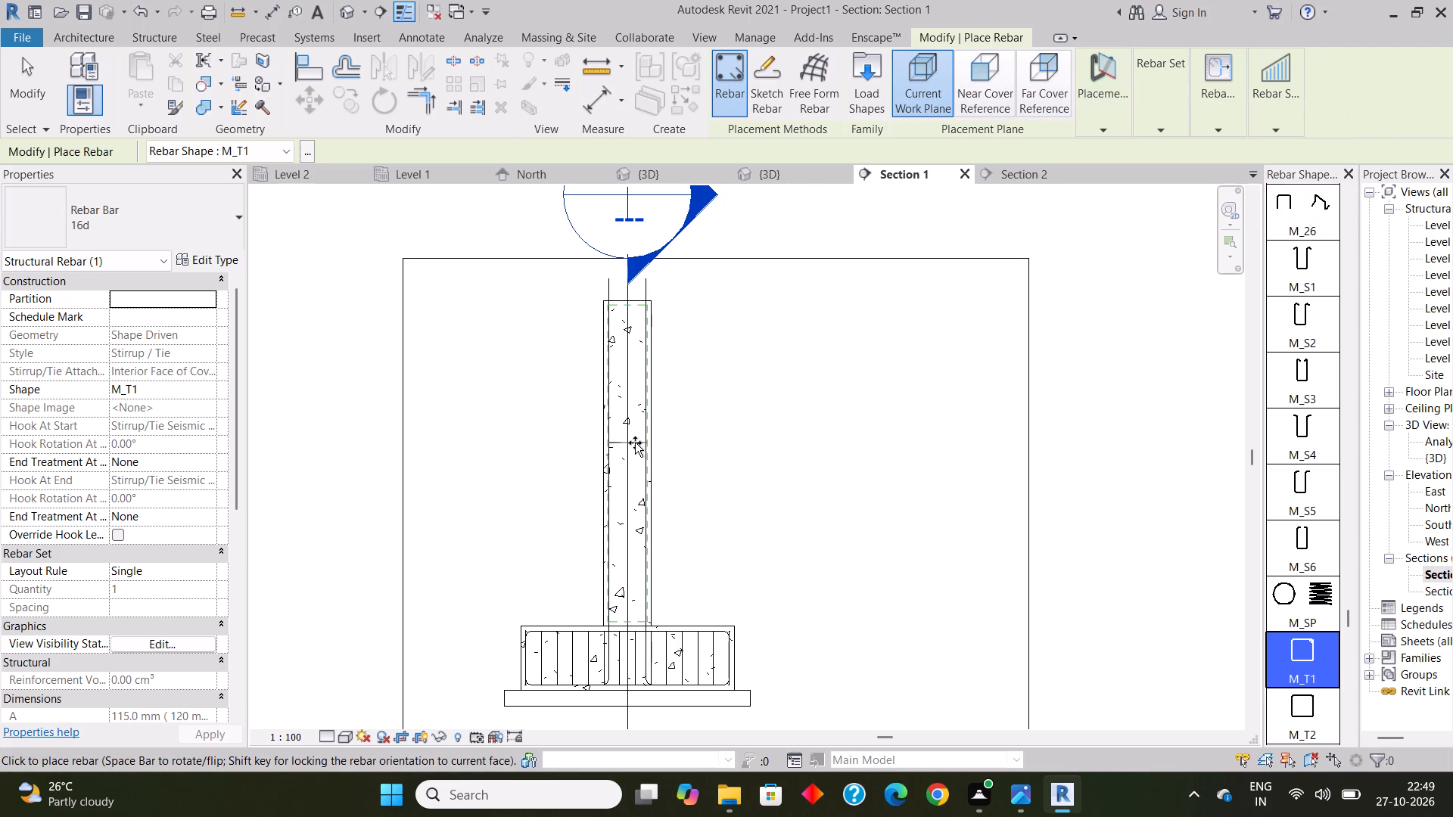
Set the rebar type for the M_T1 column tie to 10M.
{"action": "left_click", "coordinate": [217, 259]}
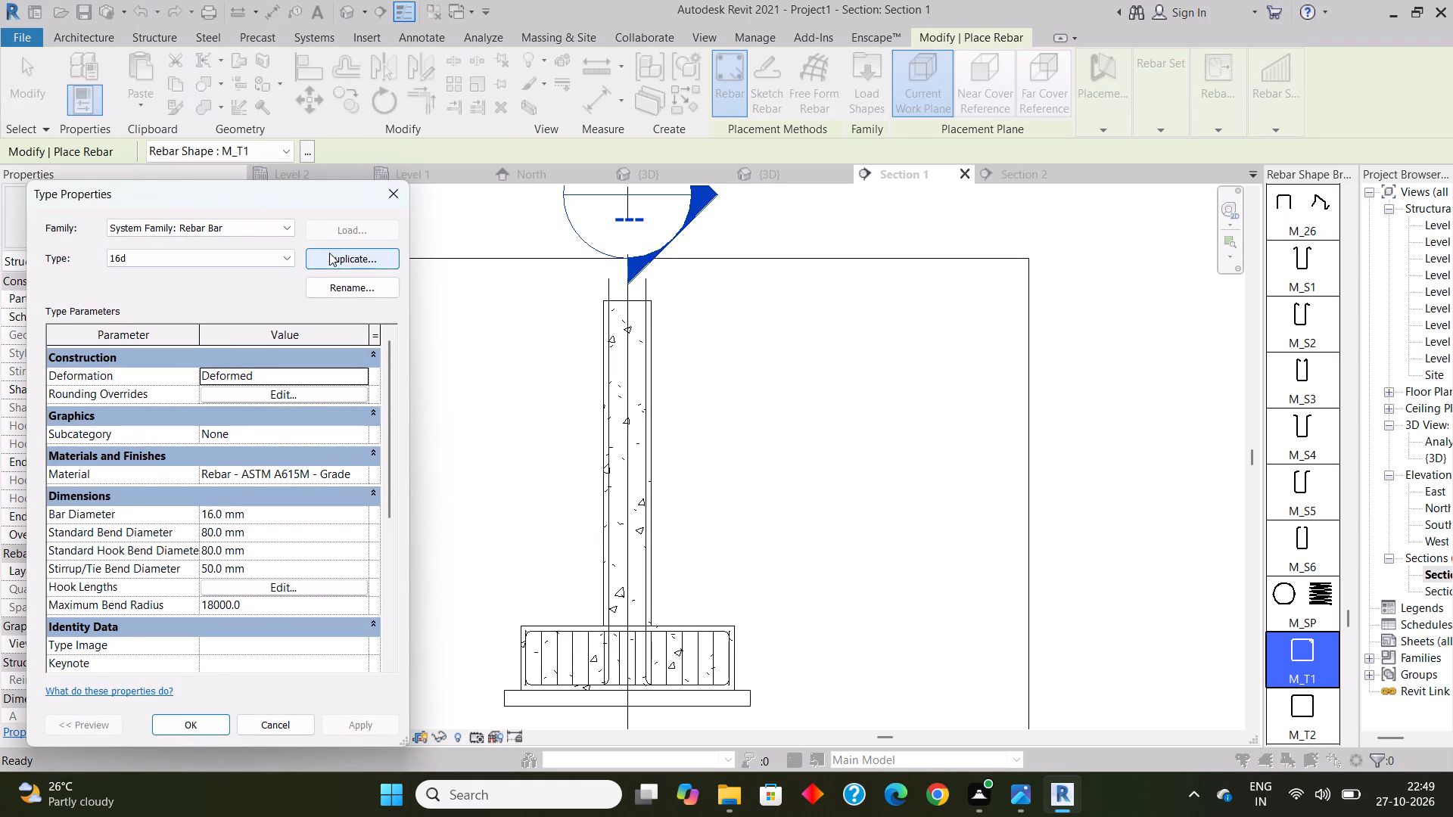
{"action": "left_click", "coordinate": [397, 197]}
{"action": "left_click", "coordinate": [186, 211]}
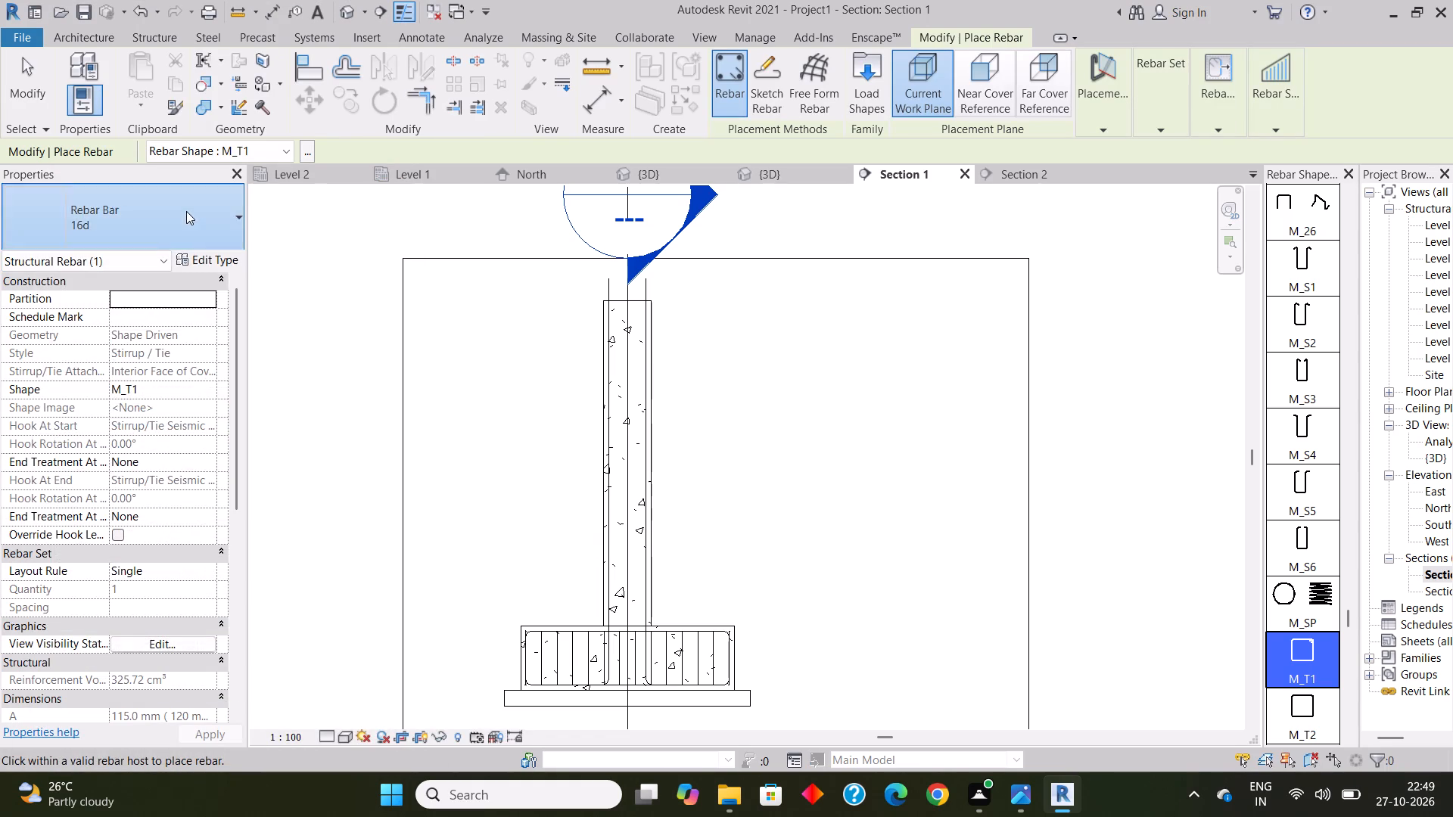
{"action": "scroll", "coordinate": [97, 287], "scroll_direction": "up", "scroll_amount": 2}
{"action": "left_click", "coordinate": [82, 306]}
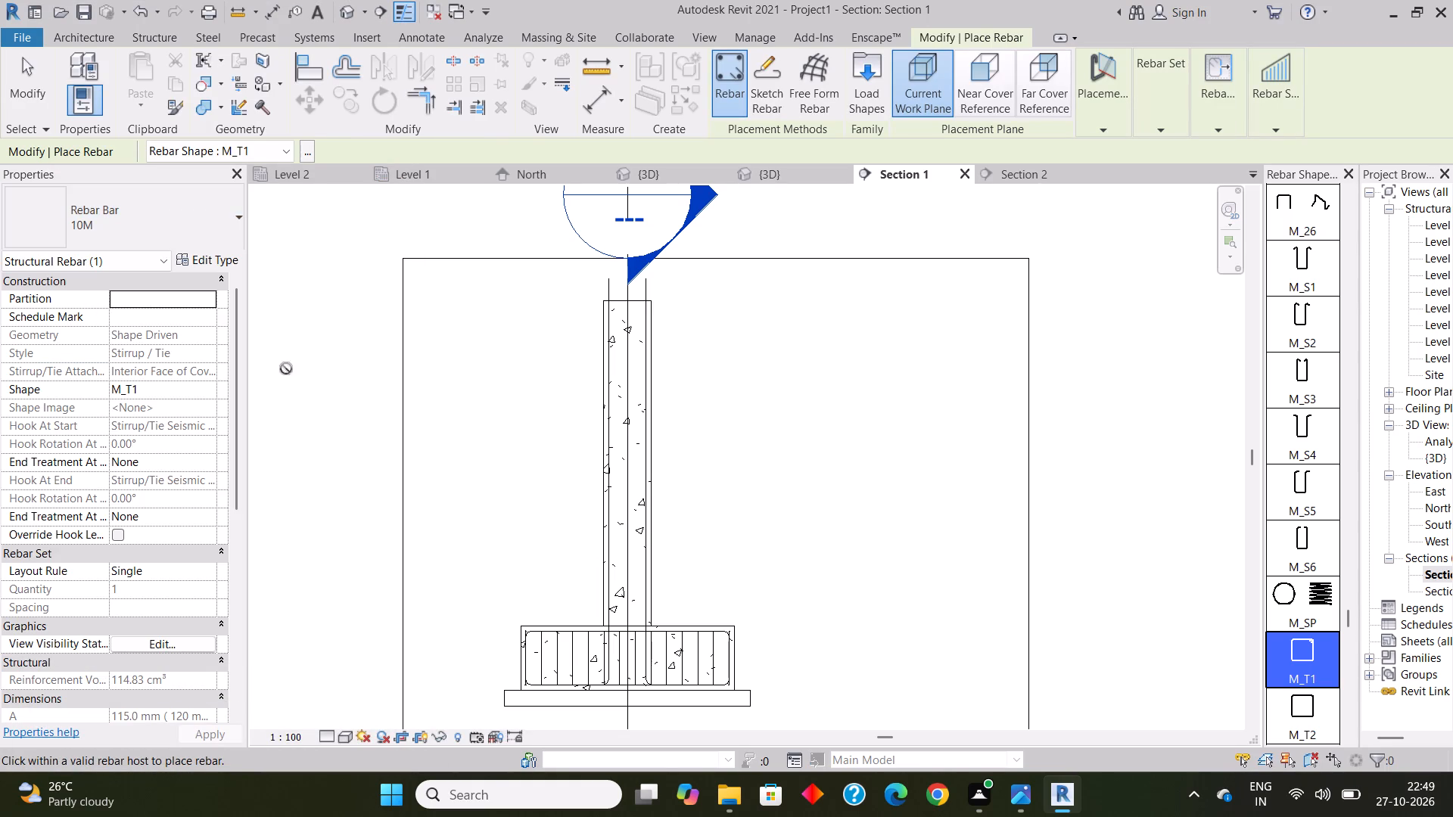
Place the 10M M_T1 tie in the column at about mid-height in Section 1.
{"action": "left_click", "coordinate": [629, 457]}
{"action": "key", "text": "Escape"}
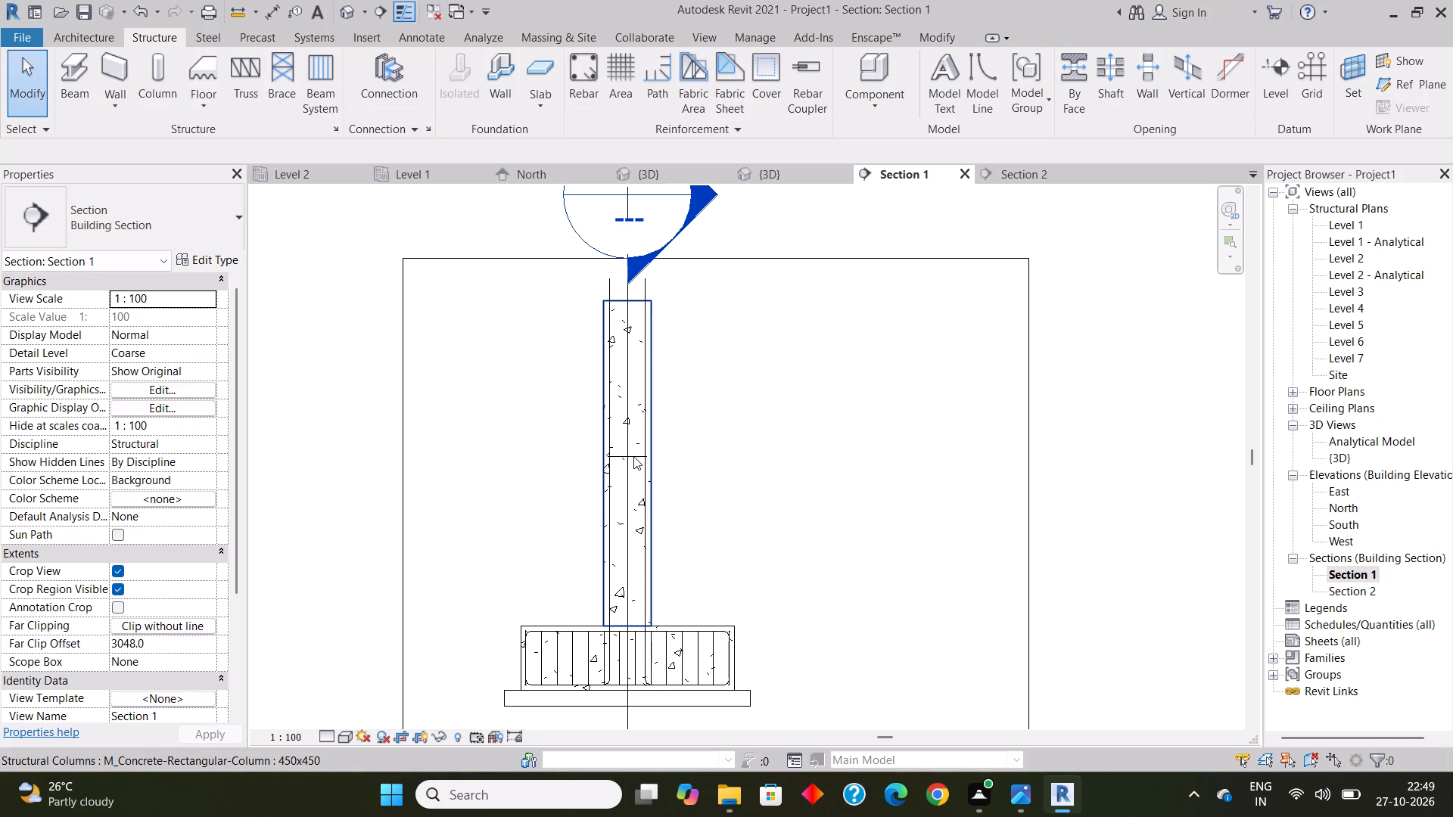
Set the placed column tie's layout to Maximum Spacing with a spacing of 150 mm.
{"action": "scroll", "coordinate": [633, 456], "scroll_direction": "up", "scroll_amount": 5}
{"action": "left_click", "coordinate": [630, 456]}
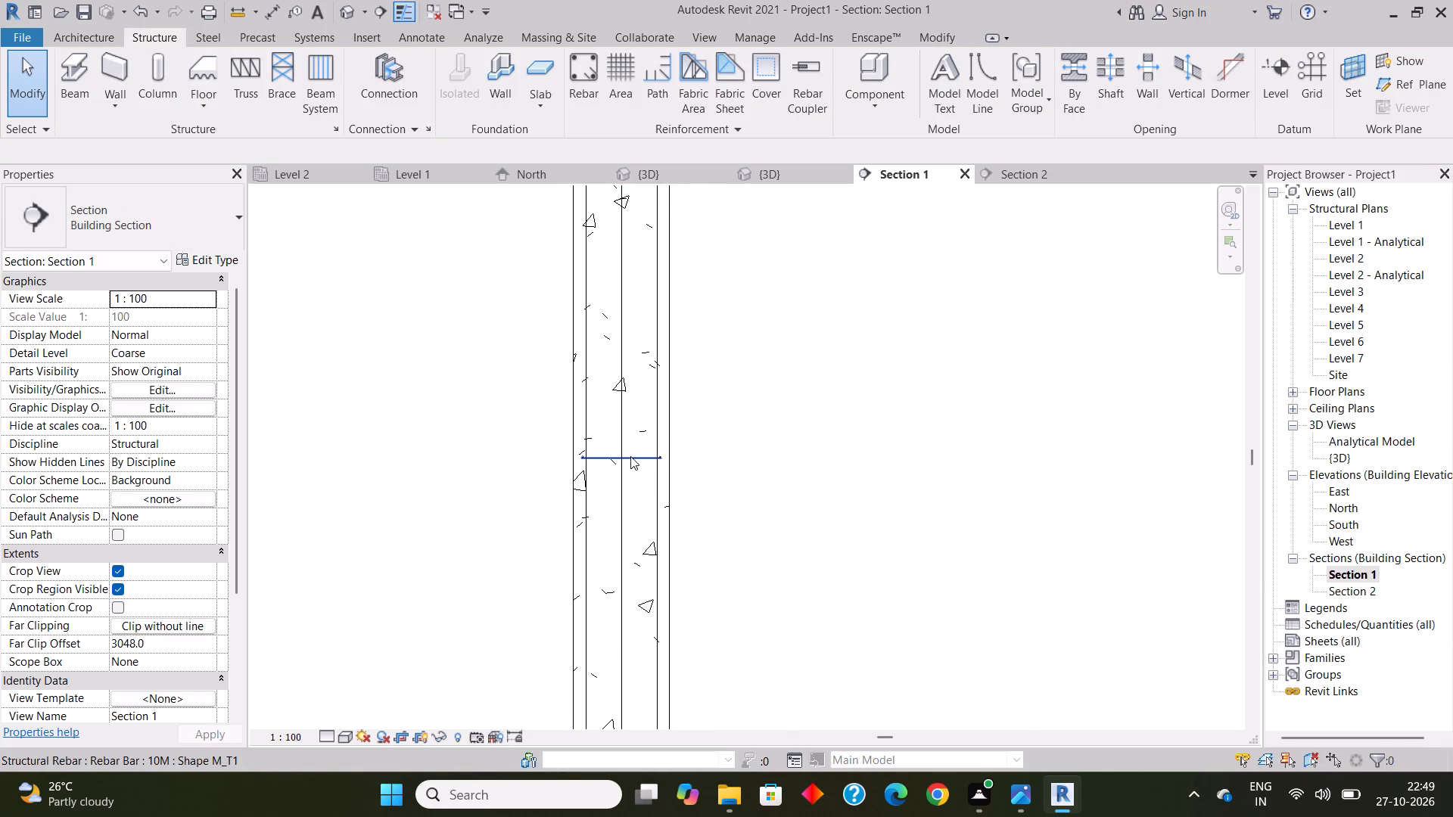
{"action": "scroll", "coordinate": [425, 362], "scroll_direction": "down", "scroll_amount": 6}
{"action": "middle_click_drag", "start_coordinate": [437, 360], "coordinate": [490, 409]}
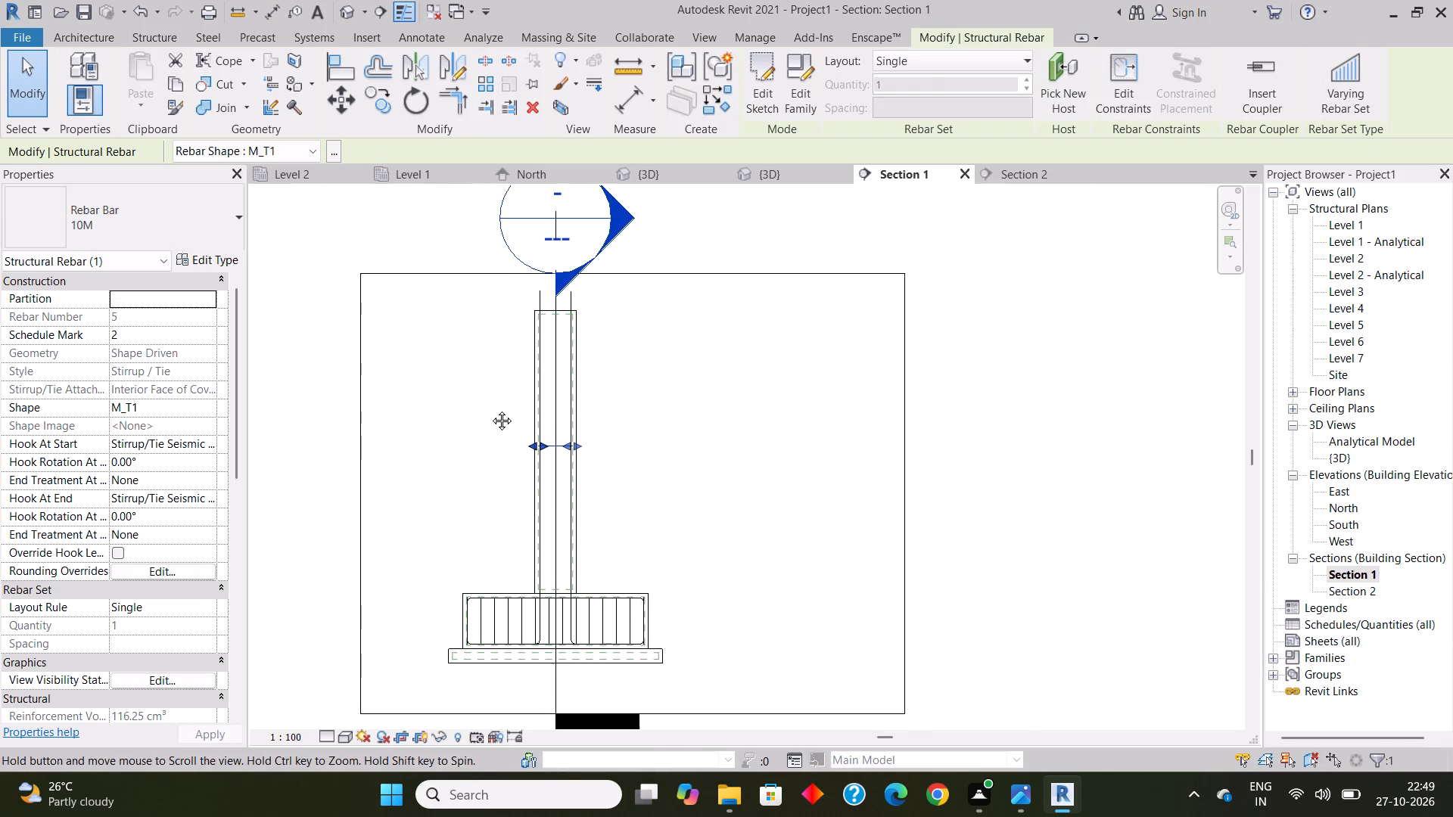
{"action": "middle_click_drag", "start_coordinate": [490, 409], "coordinate": [491, 409]}
{"action": "left_click", "coordinate": [924, 58]}
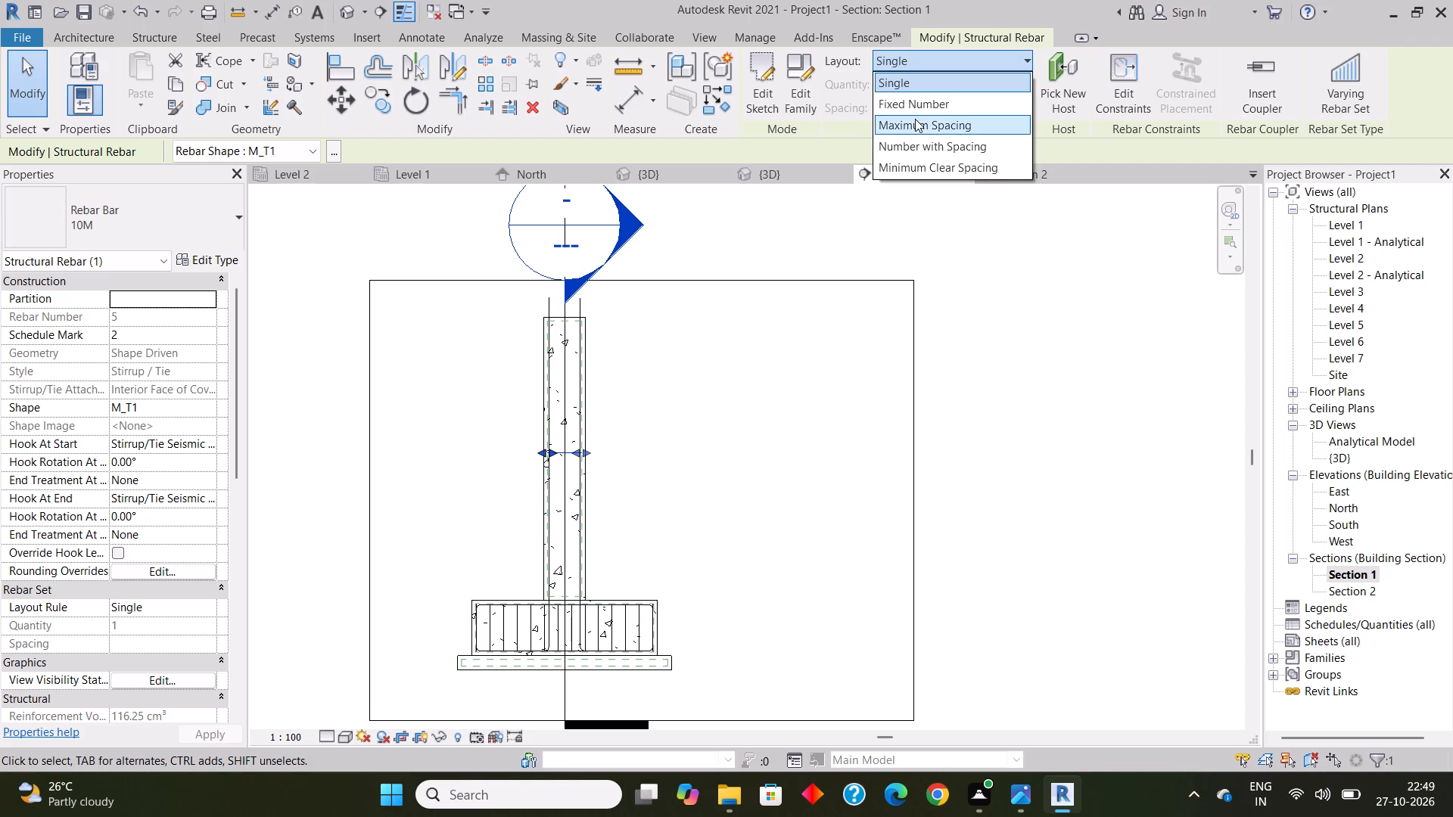
{"action": "left_click", "coordinate": [916, 122]}
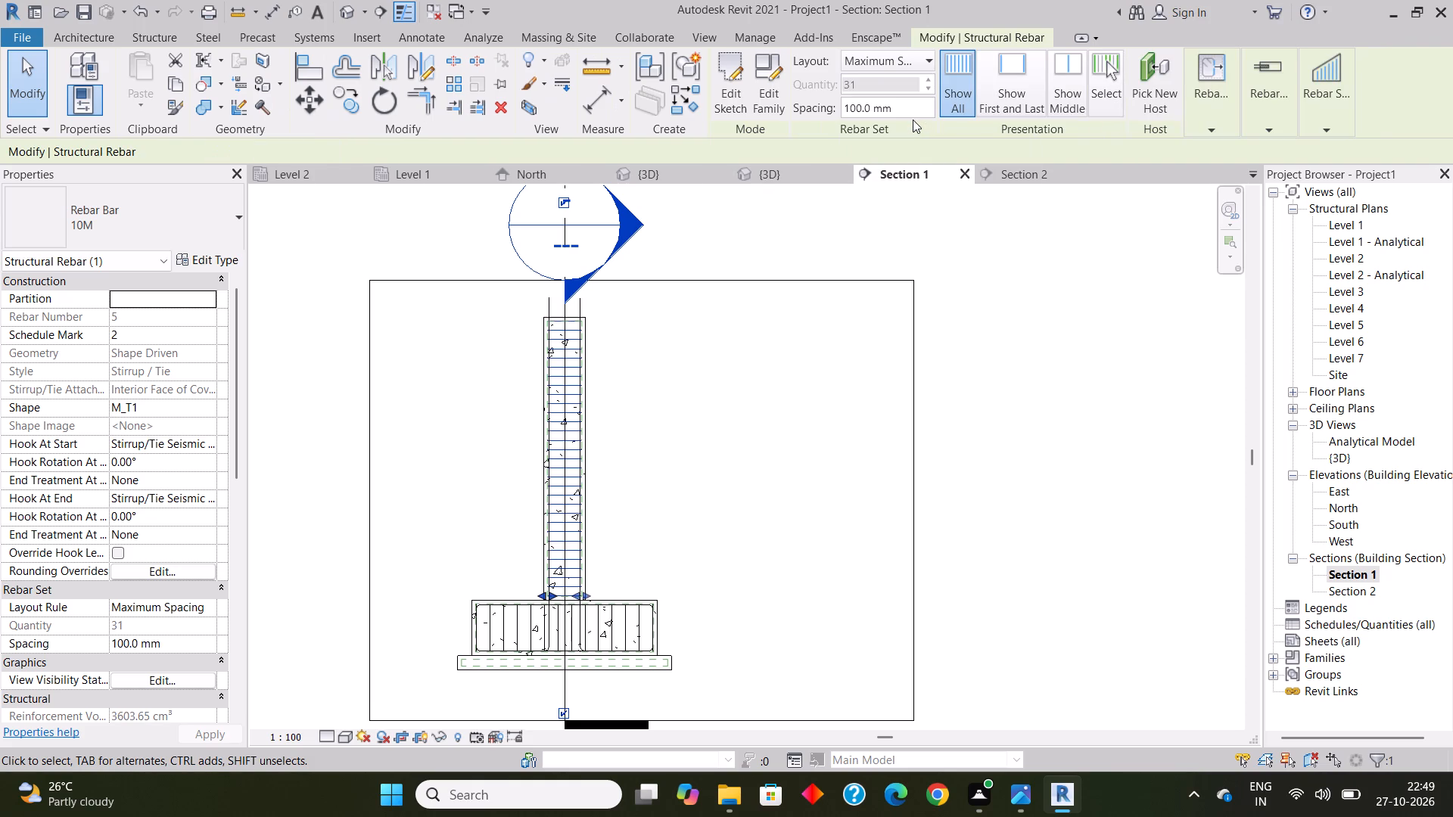
{"action": "left_click_drag", "start_coordinate": [907, 109], "coordinate": [758, 113]}
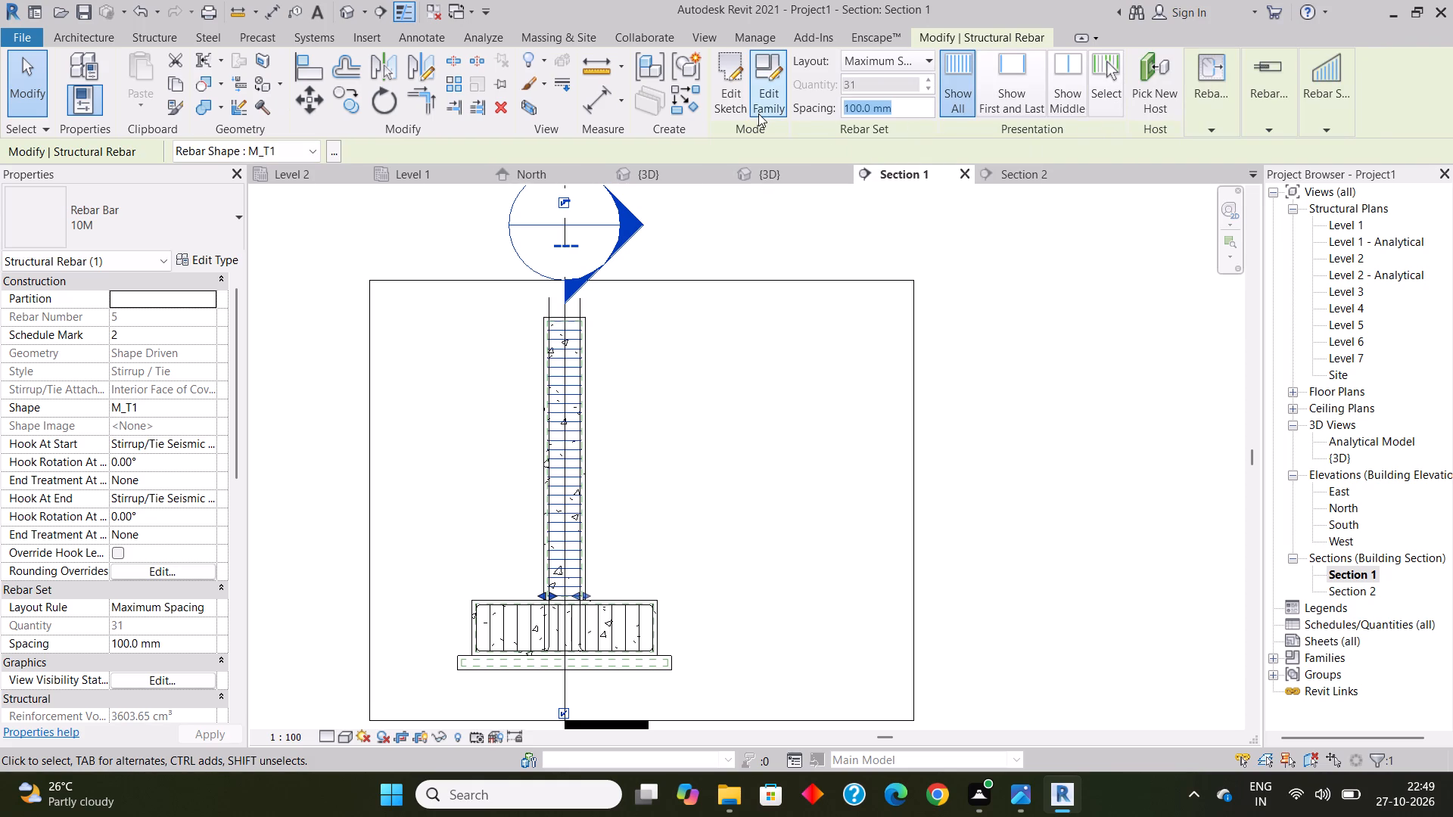
{"action": "type", "text": "150"}
{"action": "type", "text": "mm"}
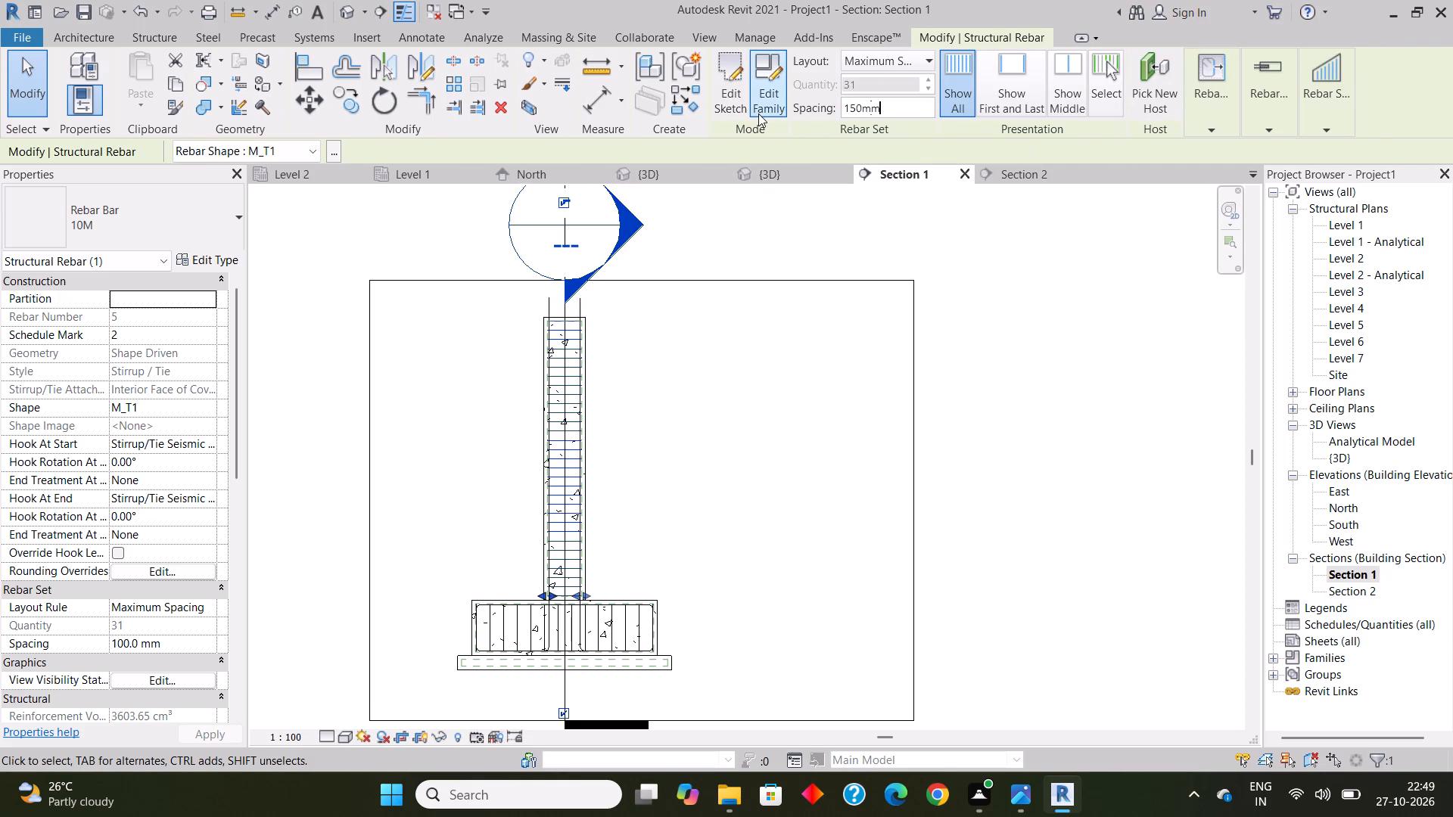
{"action": "key", "text": "Return"}
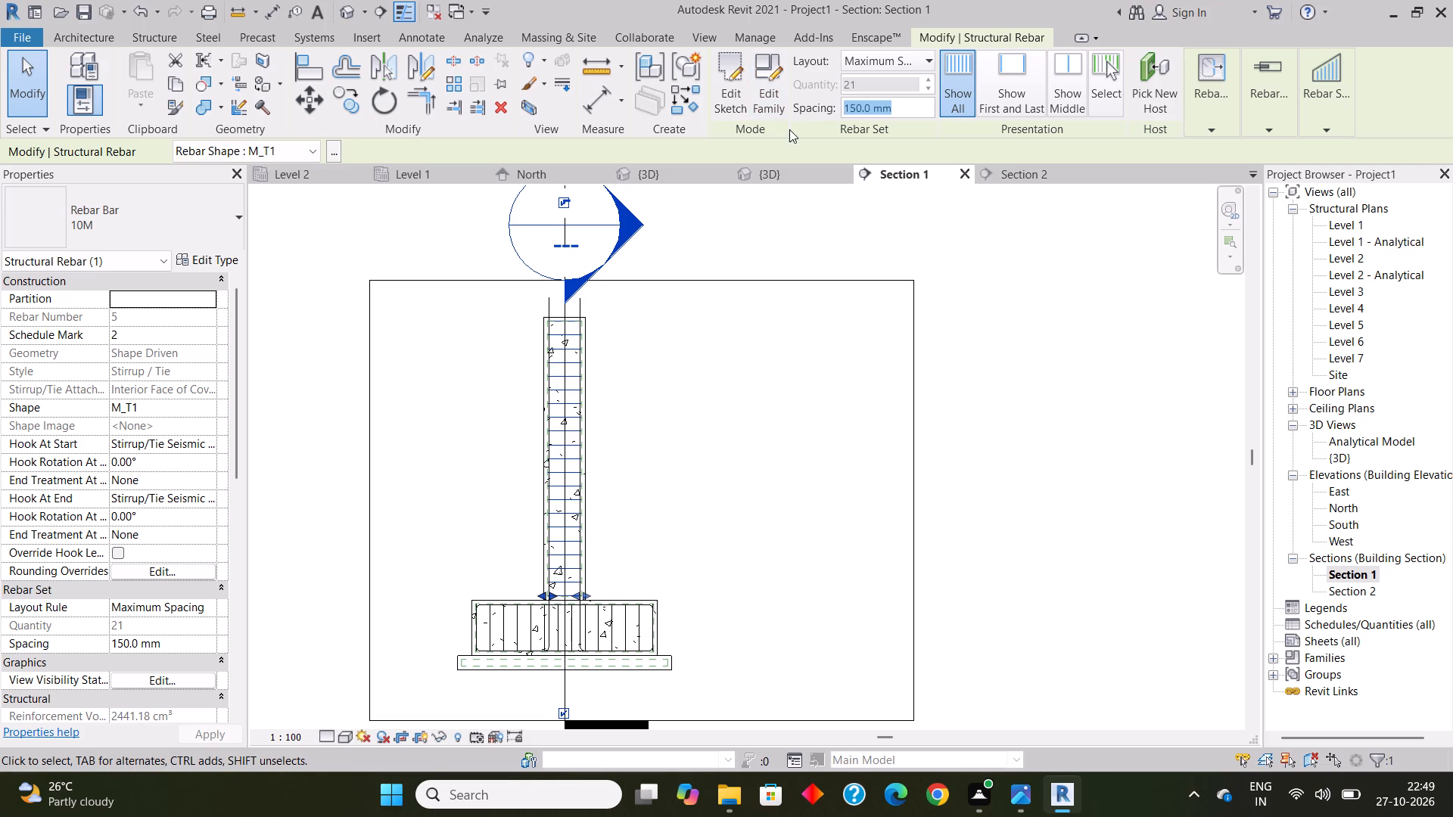
{"action": "left_click", "coordinate": [1076, 514]}
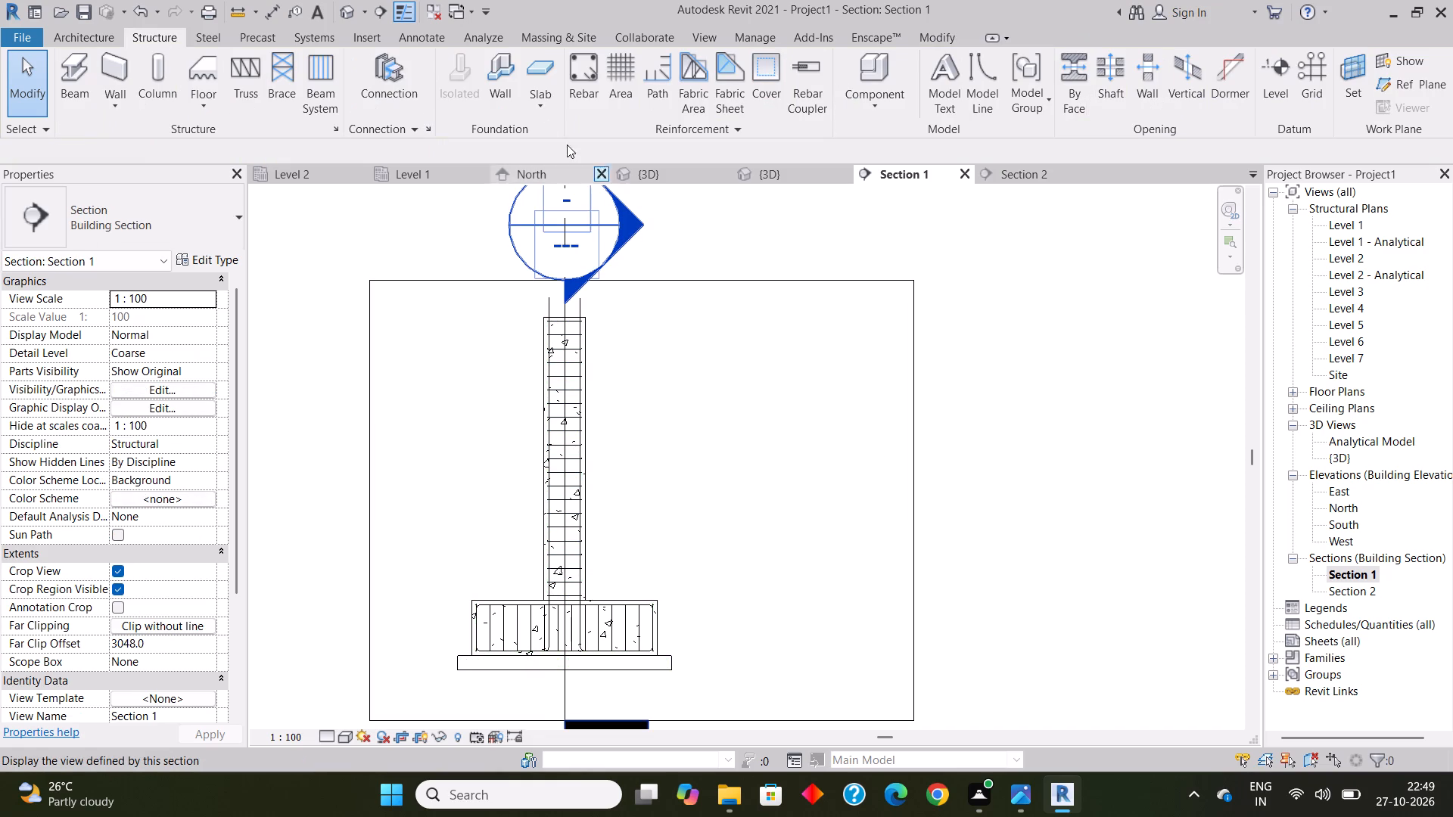
In the Level 1 structural plan, copy the reinforced footing and column from grid A-5 to B-5 from its centre, with Multiple enabled.
{"action": "double_click", "coordinate": [350, 10]}
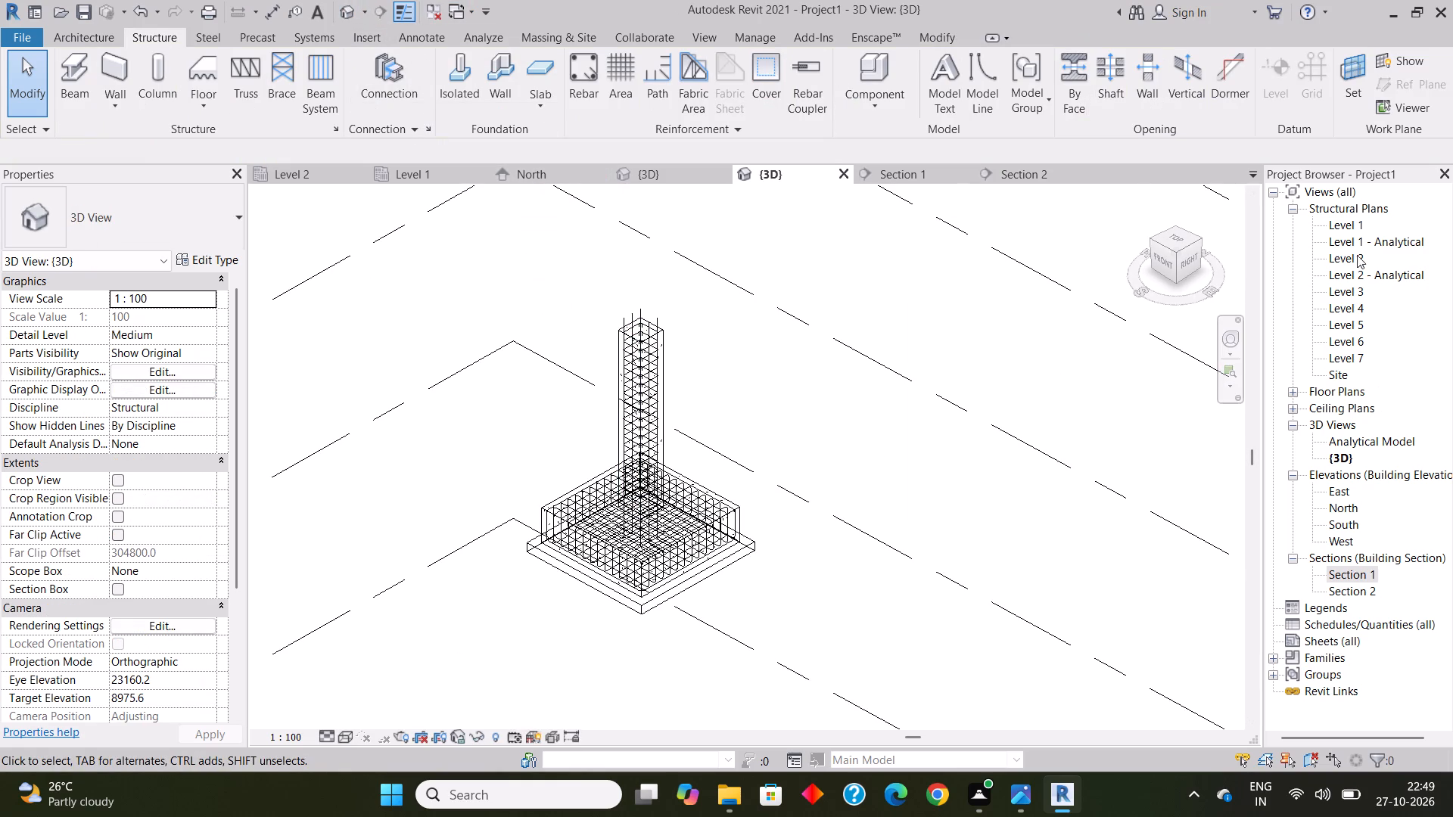
{"action": "double_click", "coordinate": [1349, 225]}
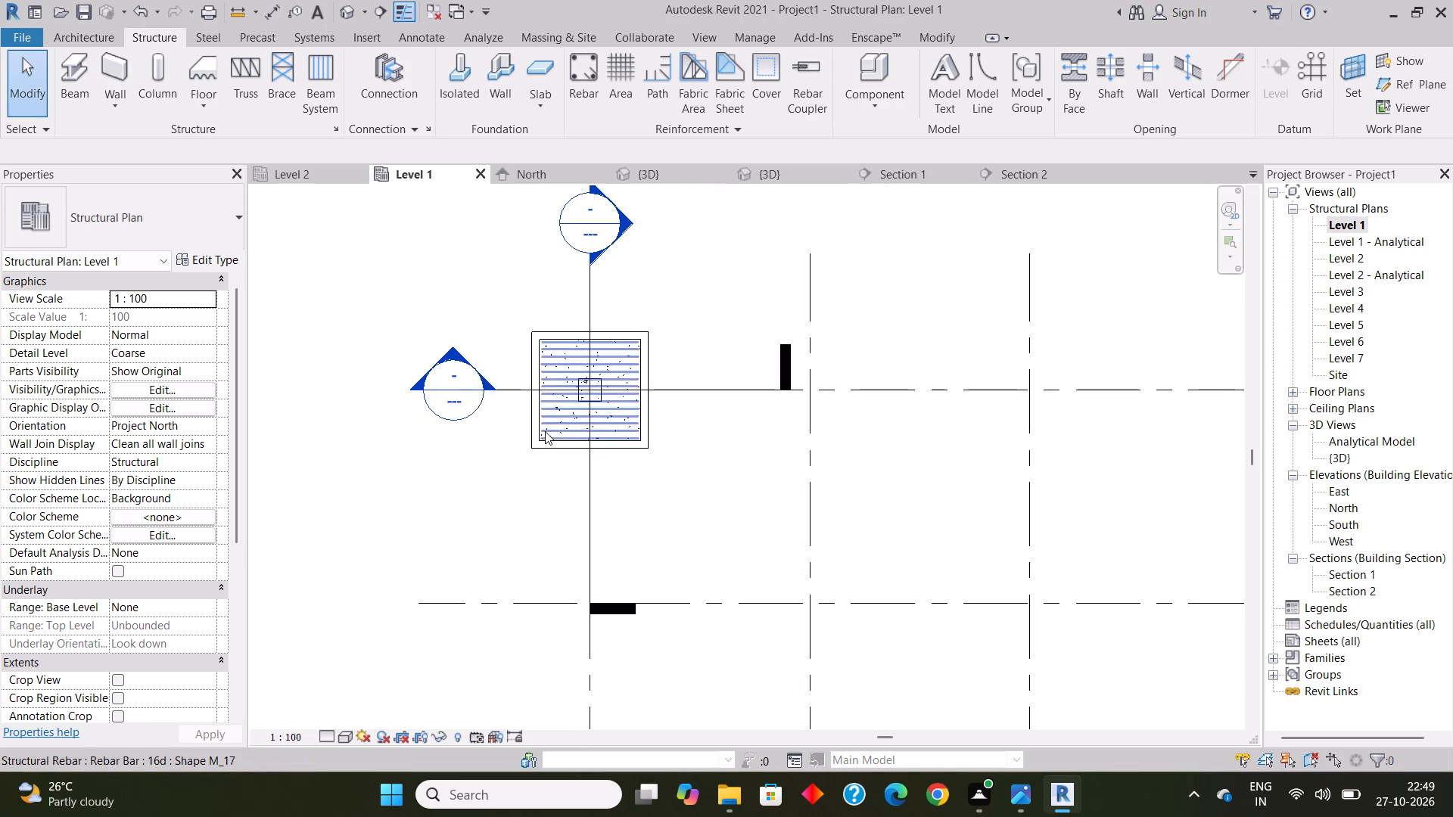
{"action": "scroll", "coordinate": [583, 385], "scroll_direction": "up", "scroll_amount": 5}
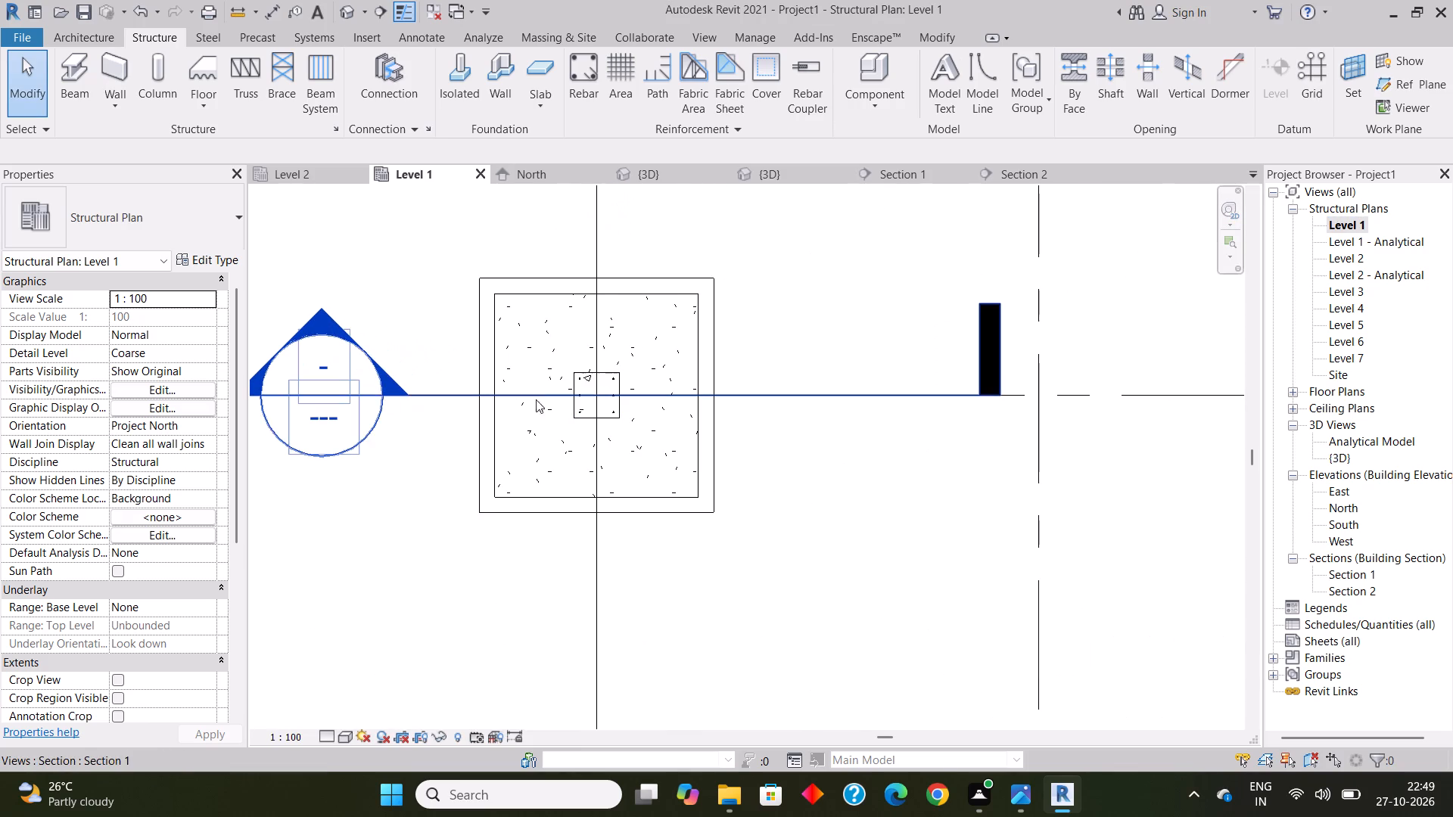
{"action": "left_click_drag", "start_coordinate": [431, 241], "coordinate": [720, 498]}
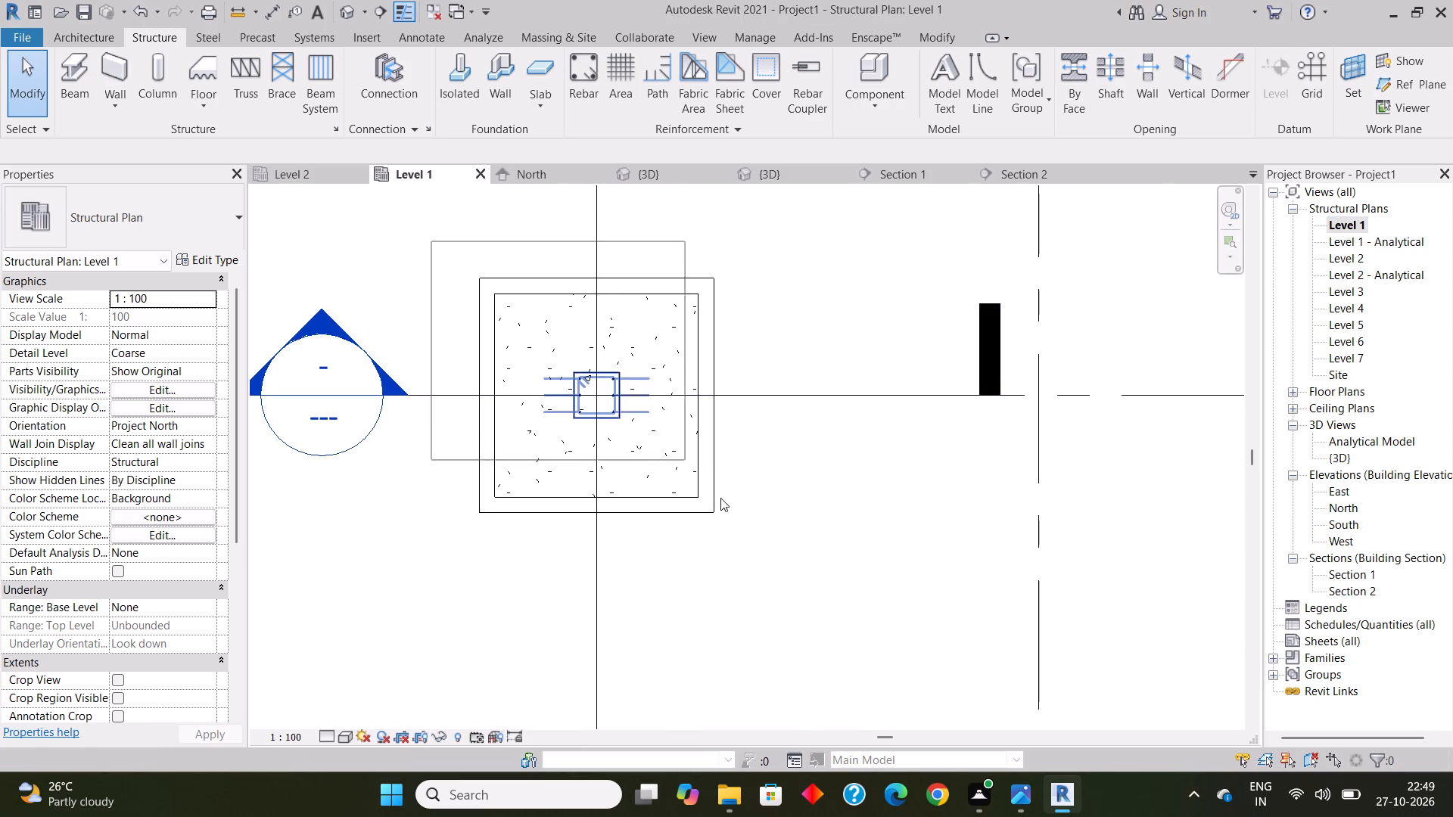
{"action": "left_click_drag", "start_coordinate": [720, 498], "coordinate": [811, 558]}
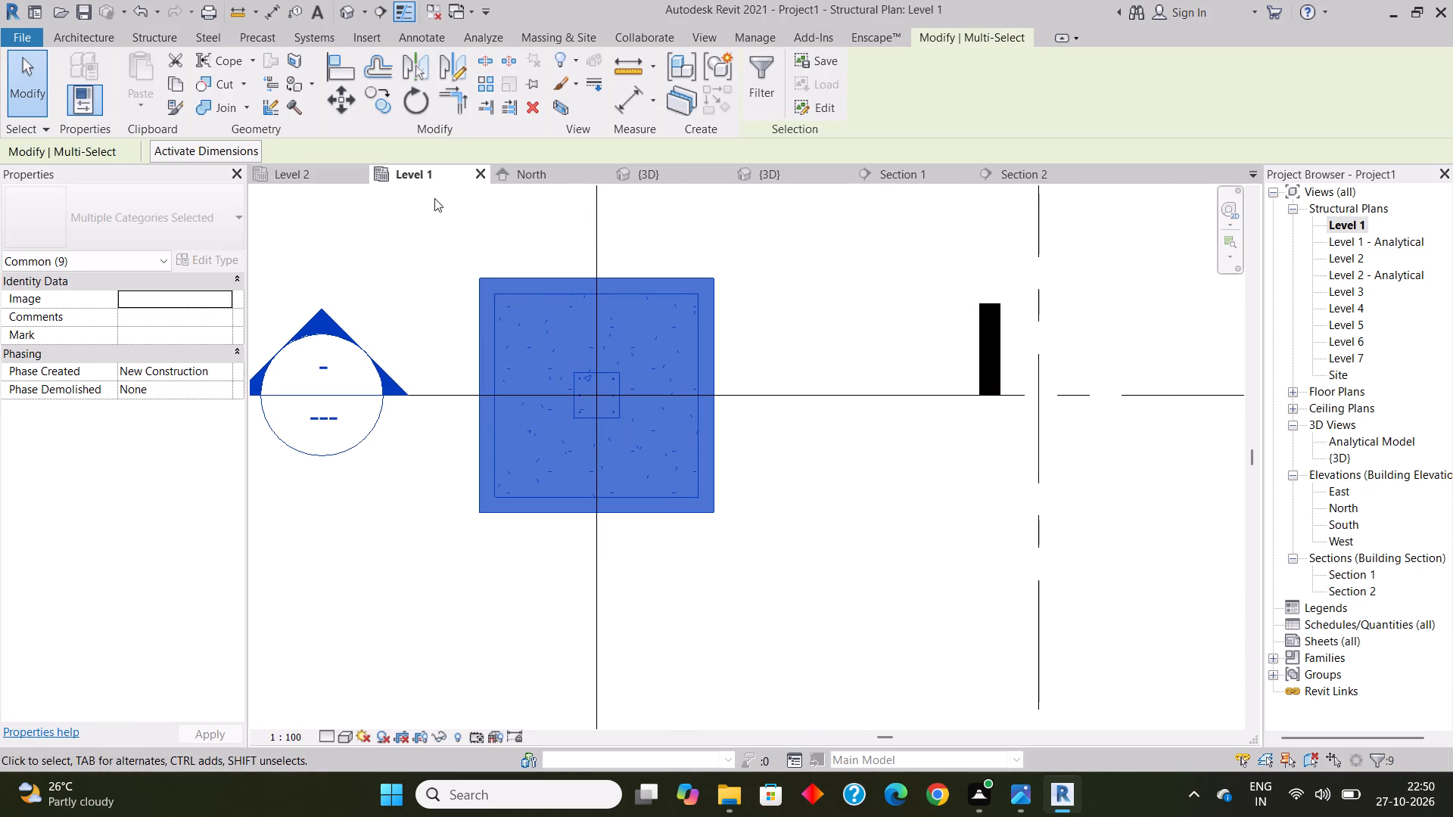
{"action": "left_click", "coordinate": [383, 101]}
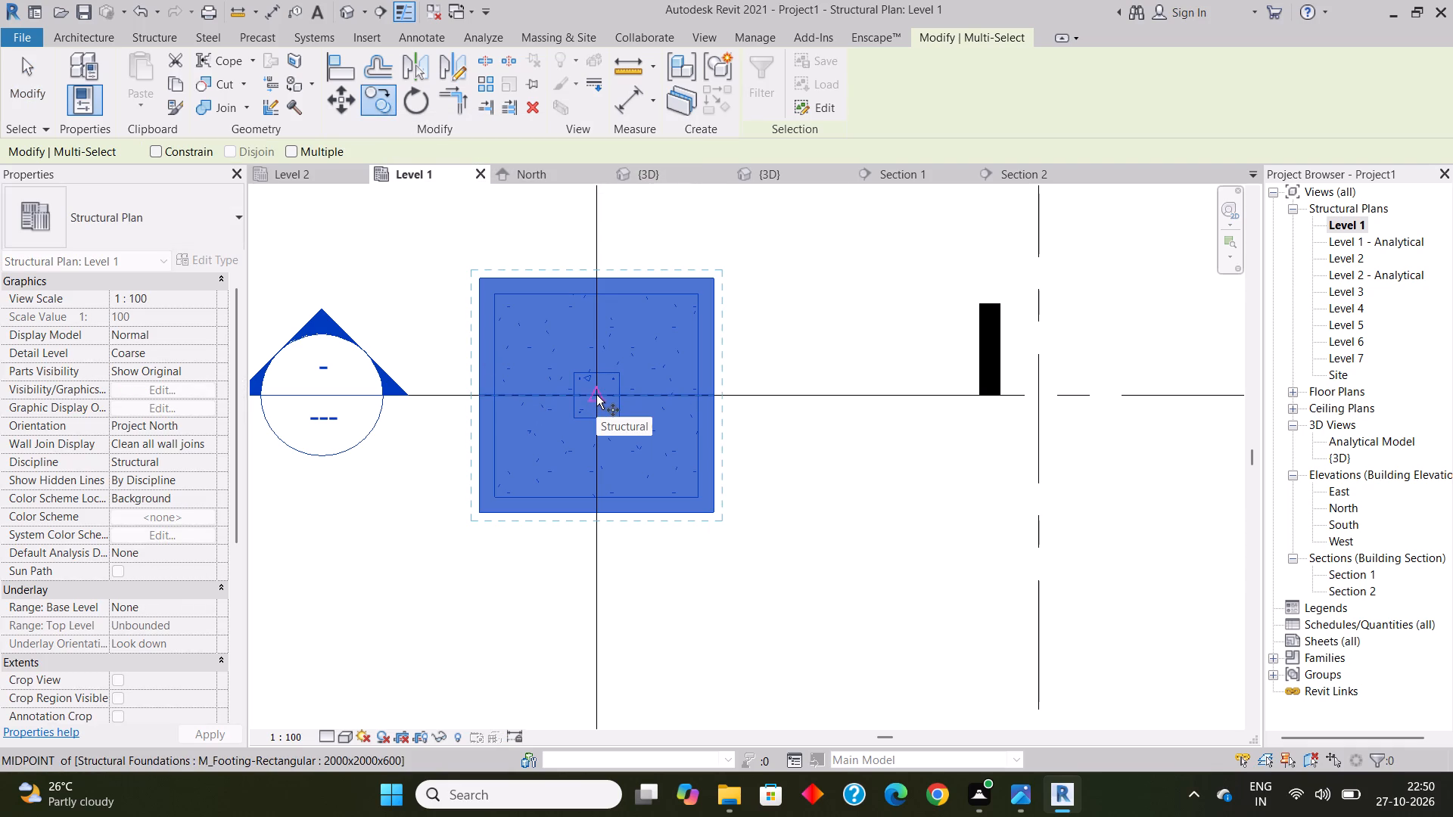
{"action": "left_click", "coordinate": [292, 149]}
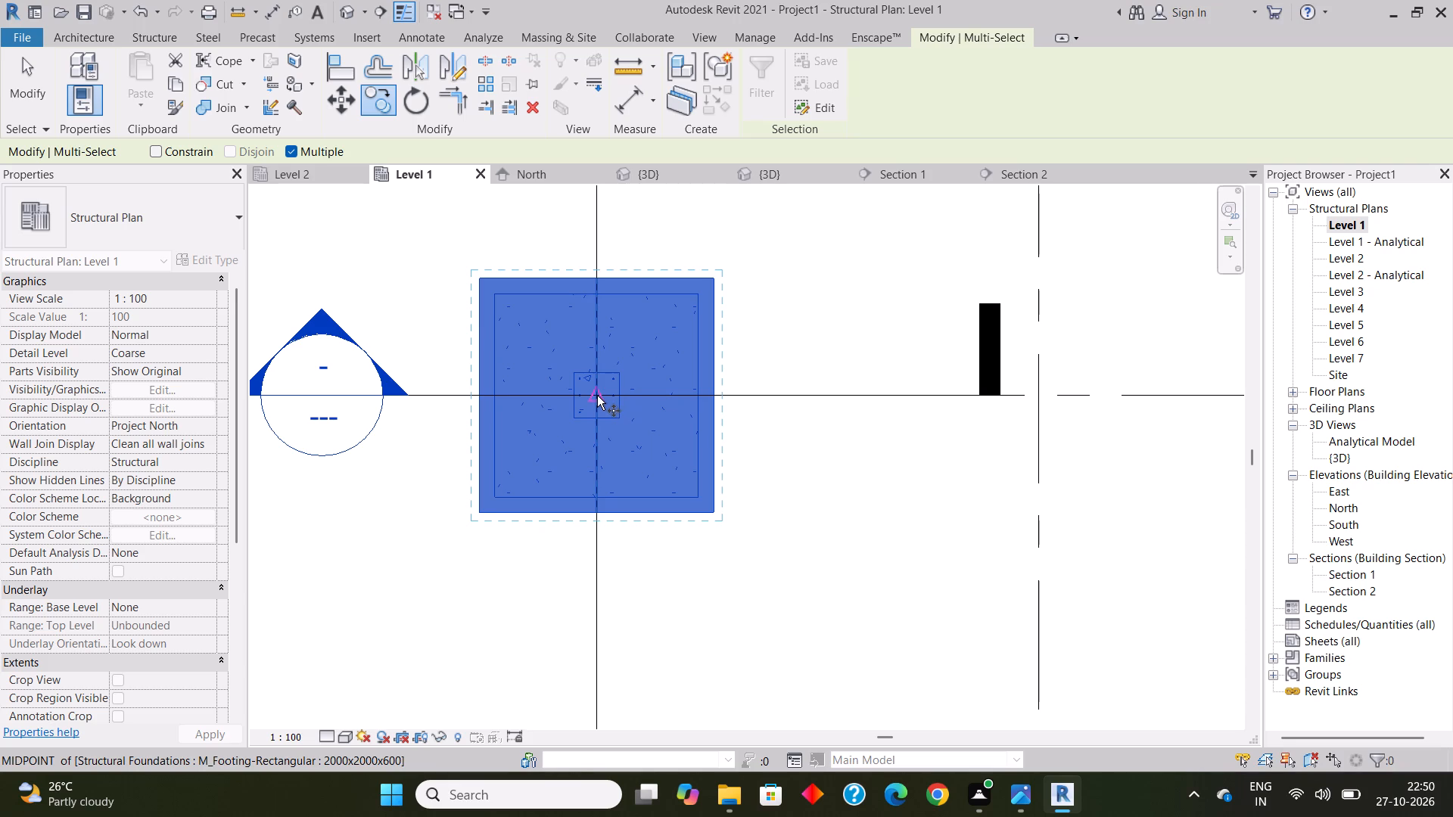
{"action": "left_click", "coordinate": [596, 396]}
{"action": "scroll", "coordinate": [461, 366], "scroll_direction": "down", "scroll_amount": 3}
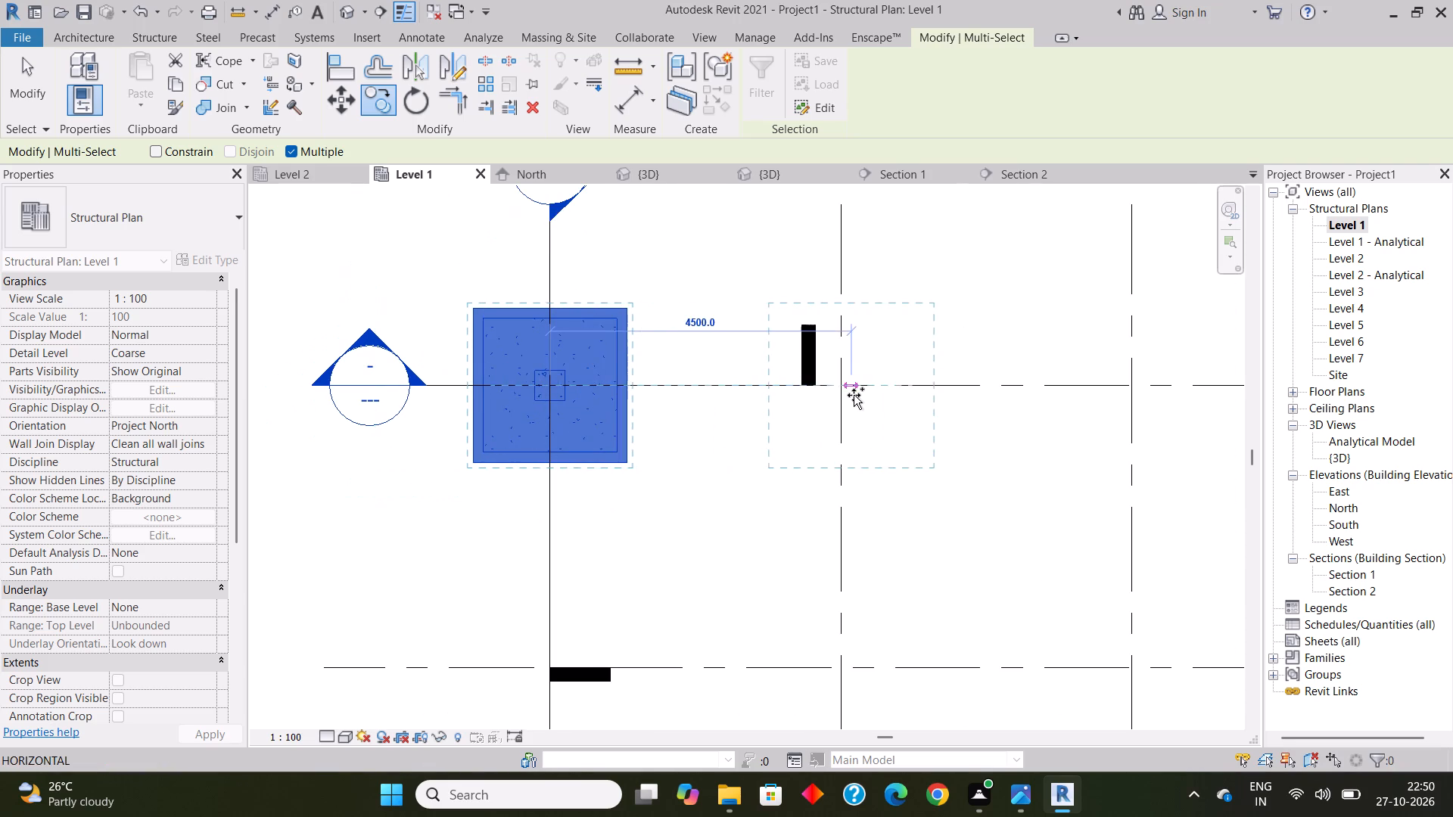
{"action": "scroll", "coordinate": [854, 393], "scroll_direction": "up", "scroll_amount": 2}
{"action": "left_click", "coordinate": [838, 383]}
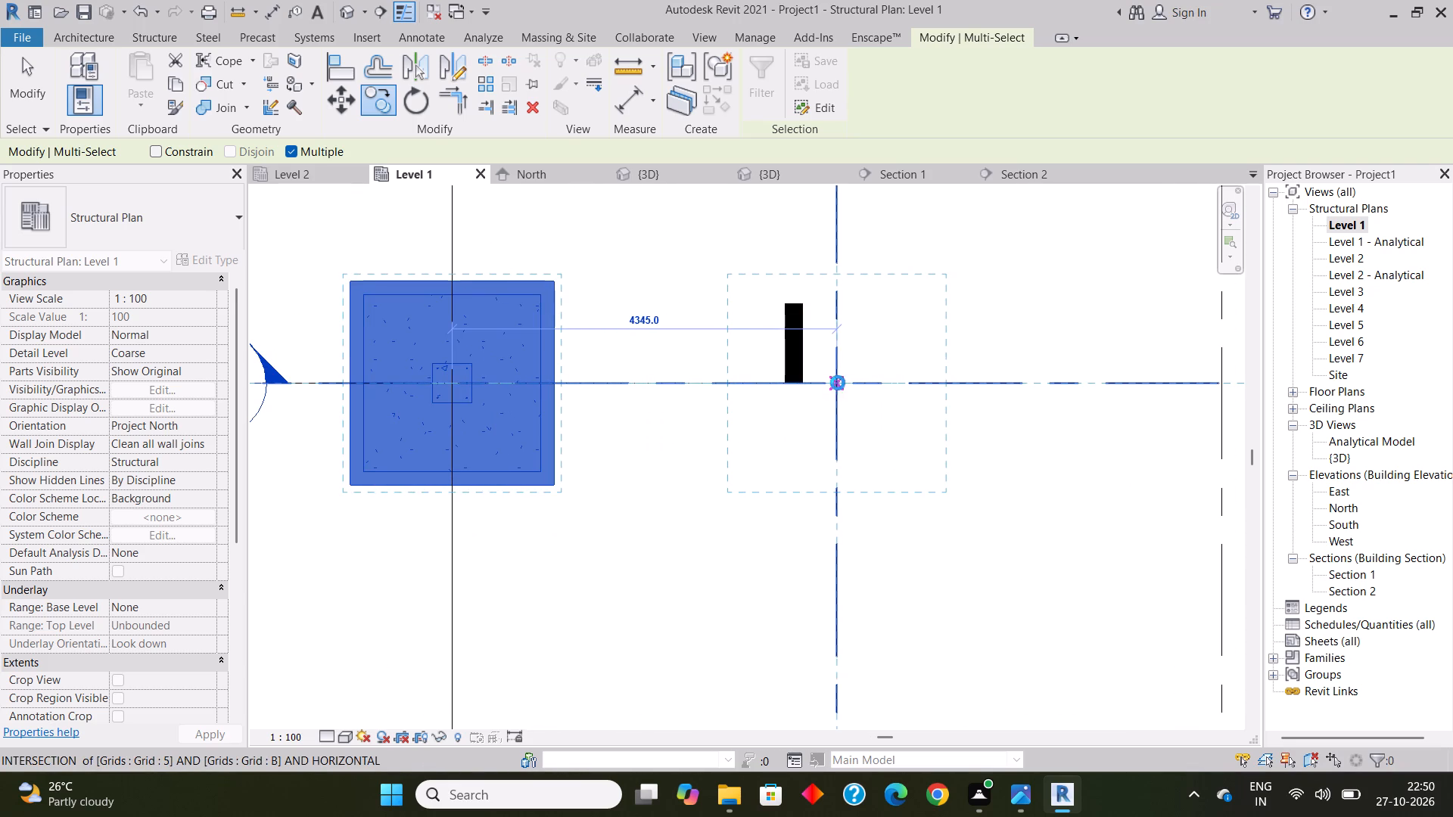
Place further copies of the reinforced footing and column at grid intersections C-5 and D-5.
{"action": "scroll", "coordinate": [702, 397], "scroll_direction": "down", "scroll_amount": 3}
{"action": "scroll", "coordinate": [941, 402], "scroll_direction": "down", "scroll_amount": 2}
{"action": "middle_click_drag", "start_coordinate": [940, 402], "coordinate": [549, 359]}
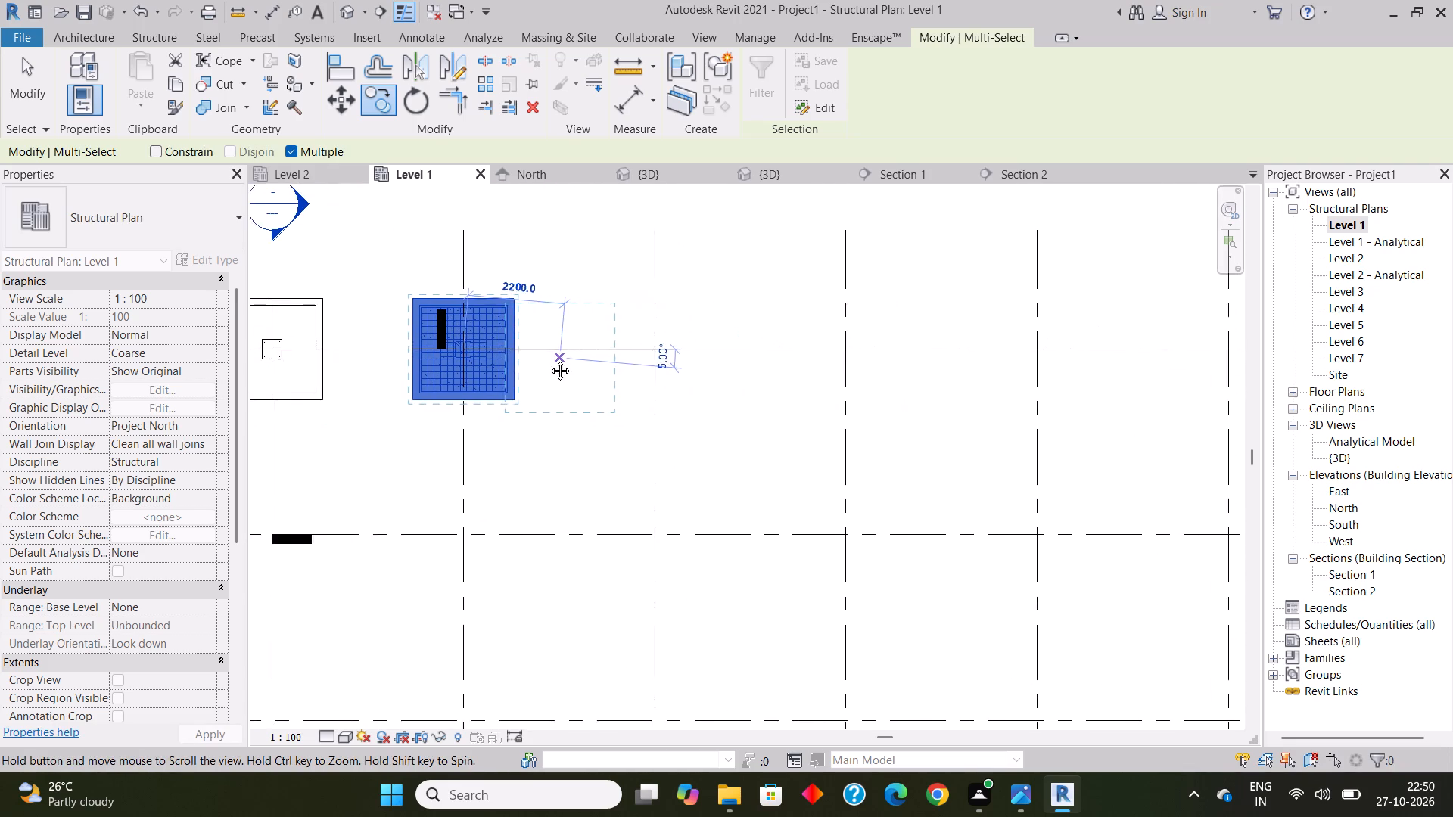
{"action": "middle_click_drag", "start_coordinate": [549, 359], "coordinate": [552, 359]}
{"action": "scroll", "coordinate": [613, 339], "scroll_direction": "up", "scroll_amount": 4}
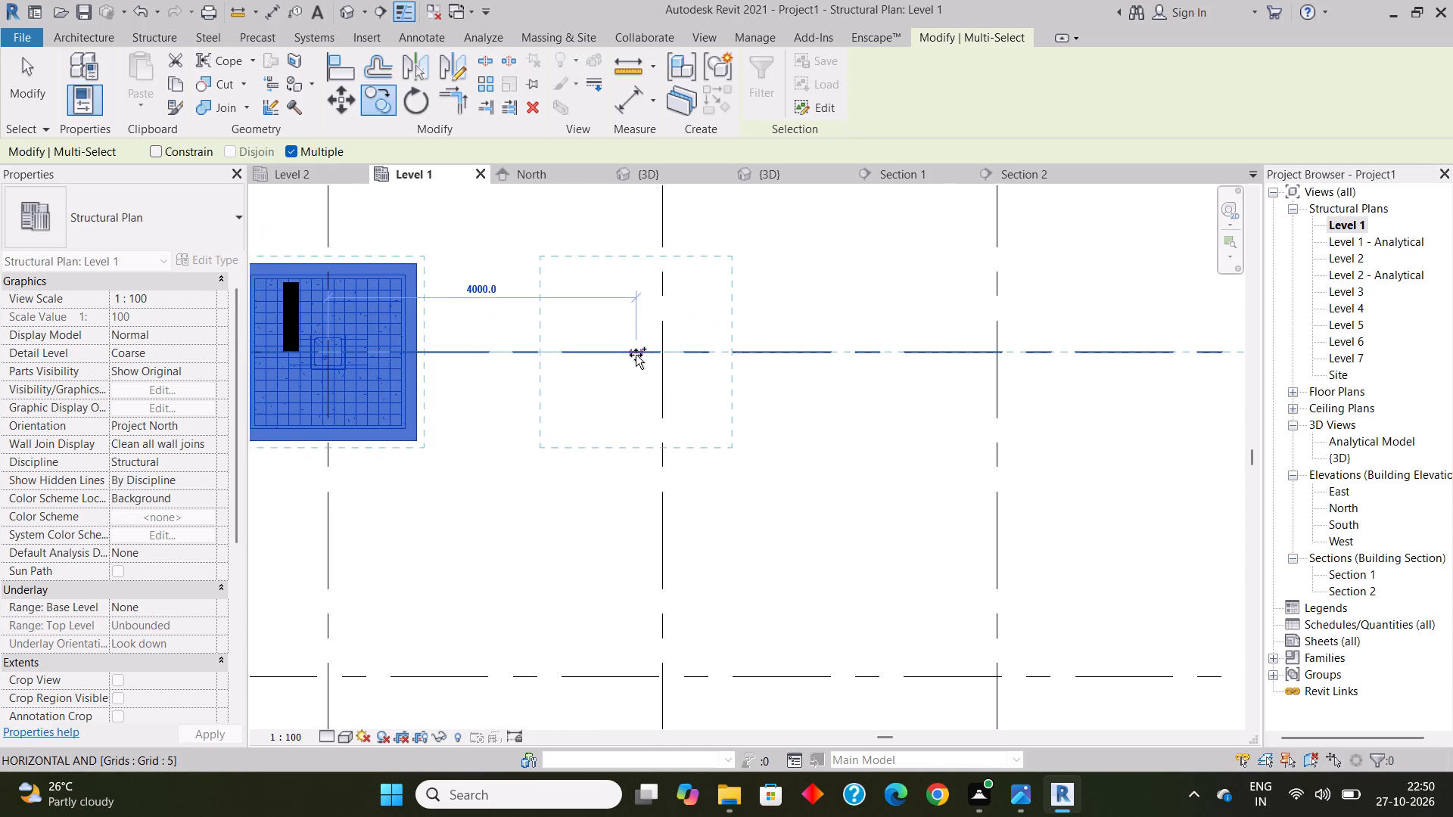
{"action": "left_click", "coordinate": [664, 350]}
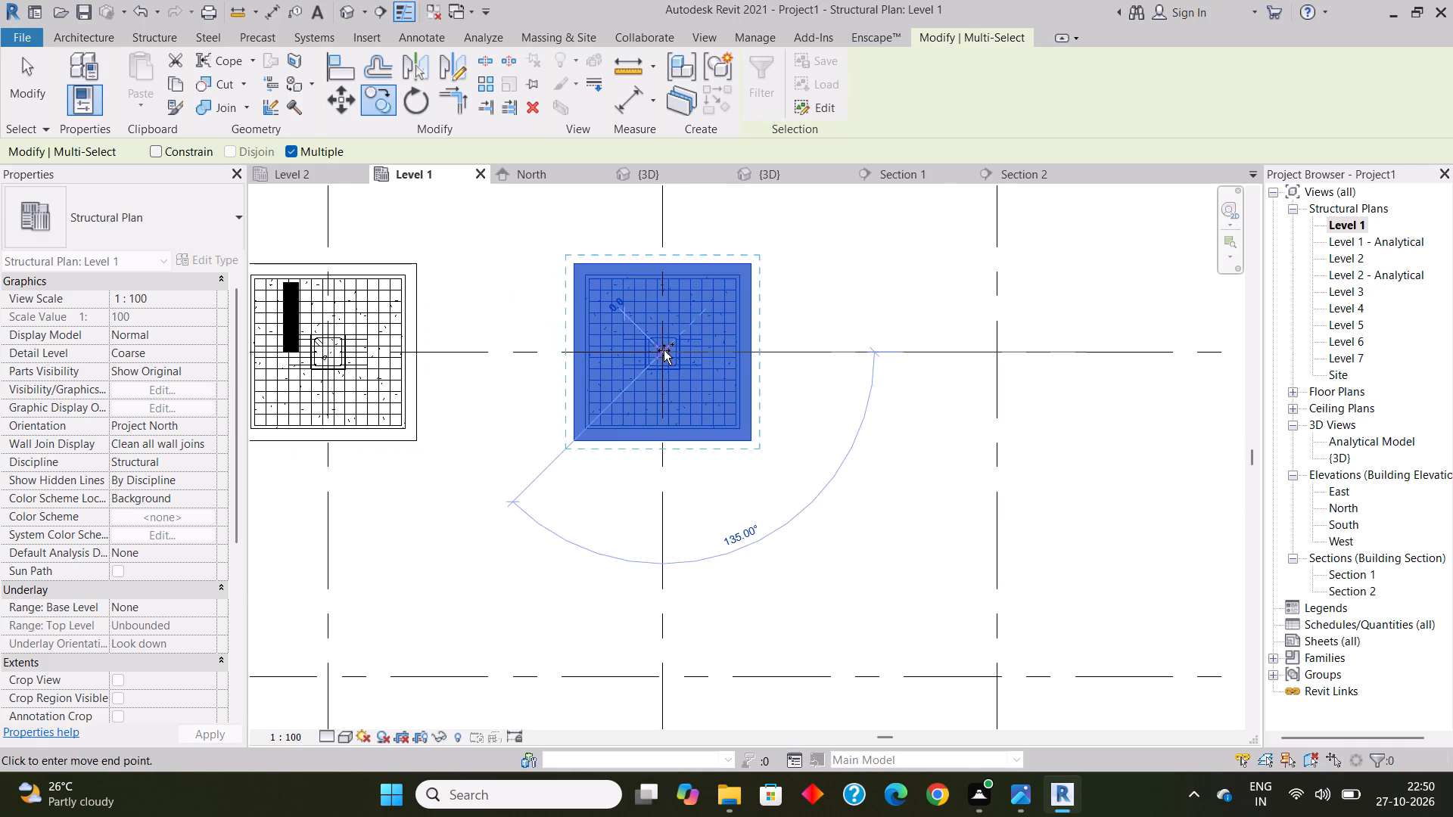
{"action": "left_click", "coordinate": [996, 353]}
Place the last copies of the reinforced footing and column at grid intersections E-5 and F-5, and end the Copy command.
{"action": "scroll", "coordinate": [945, 390], "scroll_direction": "down", "scroll_amount": 3}
{"action": "middle_click_drag", "start_coordinate": [942, 390], "coordinate": [473, 424]}
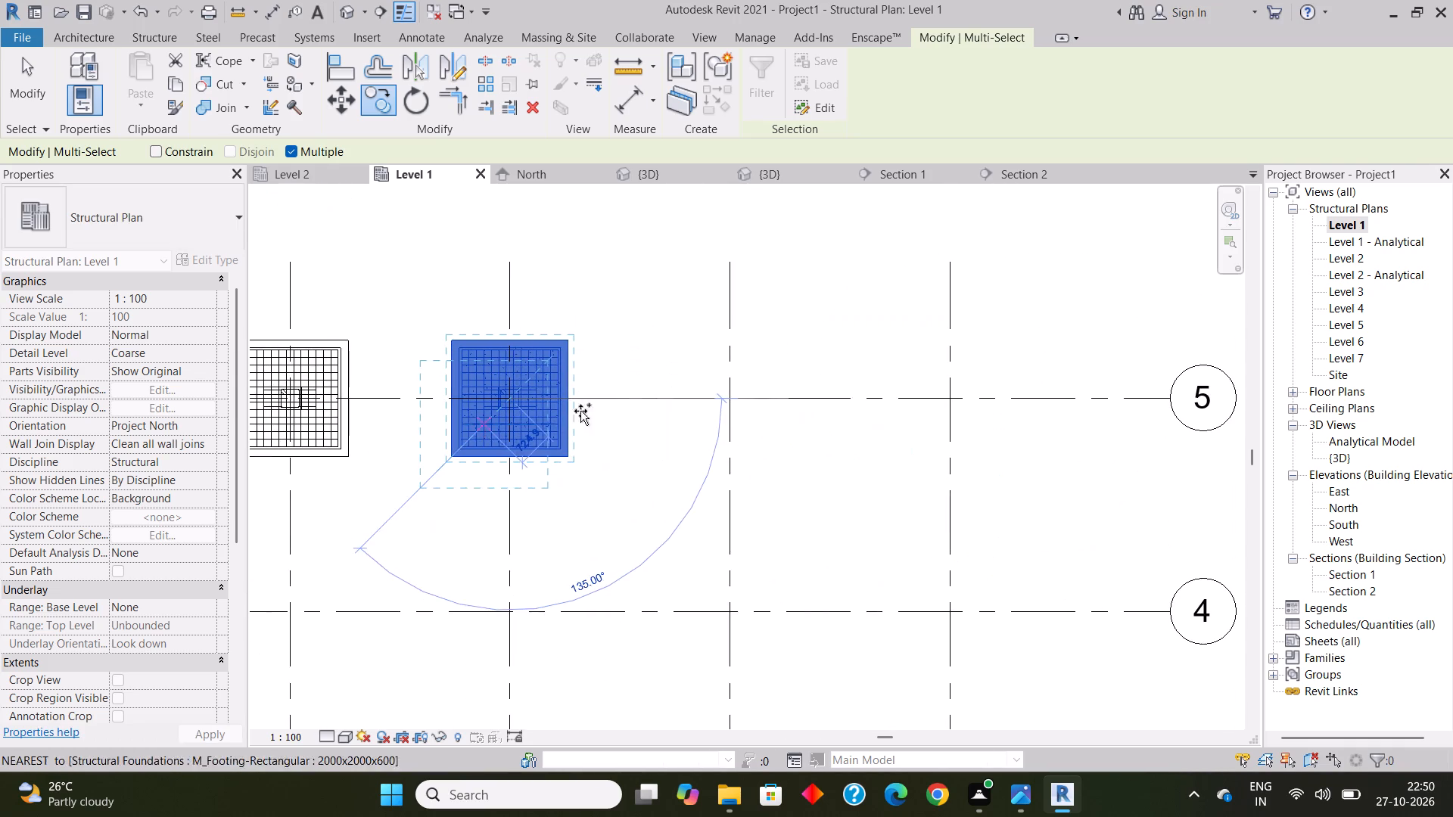
{"action": "scroll", "coordinate": [706, 406], "scroll_direction": "up", "scroll_amount": 2}
{"action": "left_click", "coordinate": [734, 396]}
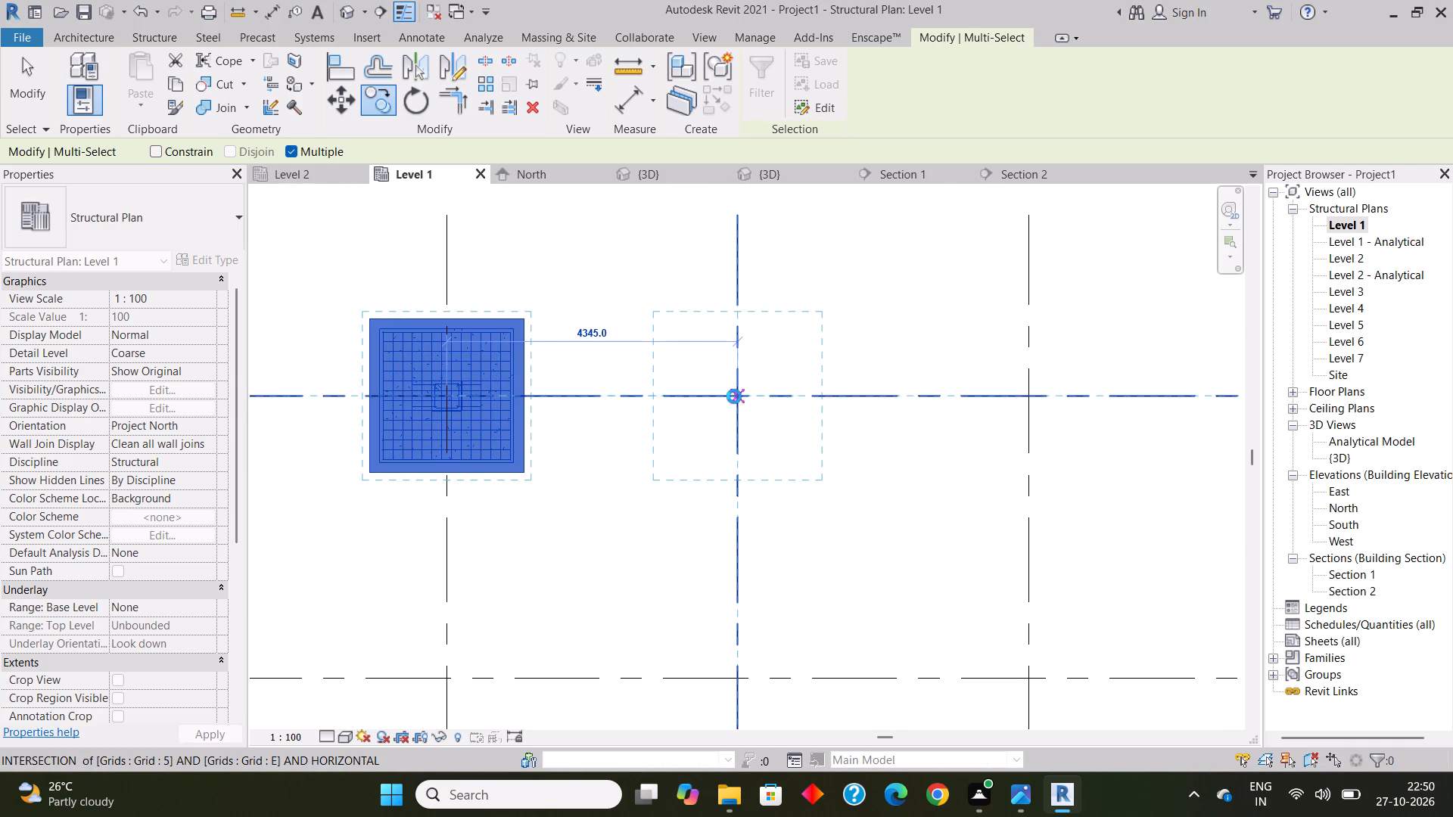
{"action": "left_click", "coordinate": [1028, 395]}
{"action": "scroll", "coordinate": [860, 332], "scroll_direction": "down", "scroll_amount": 3}
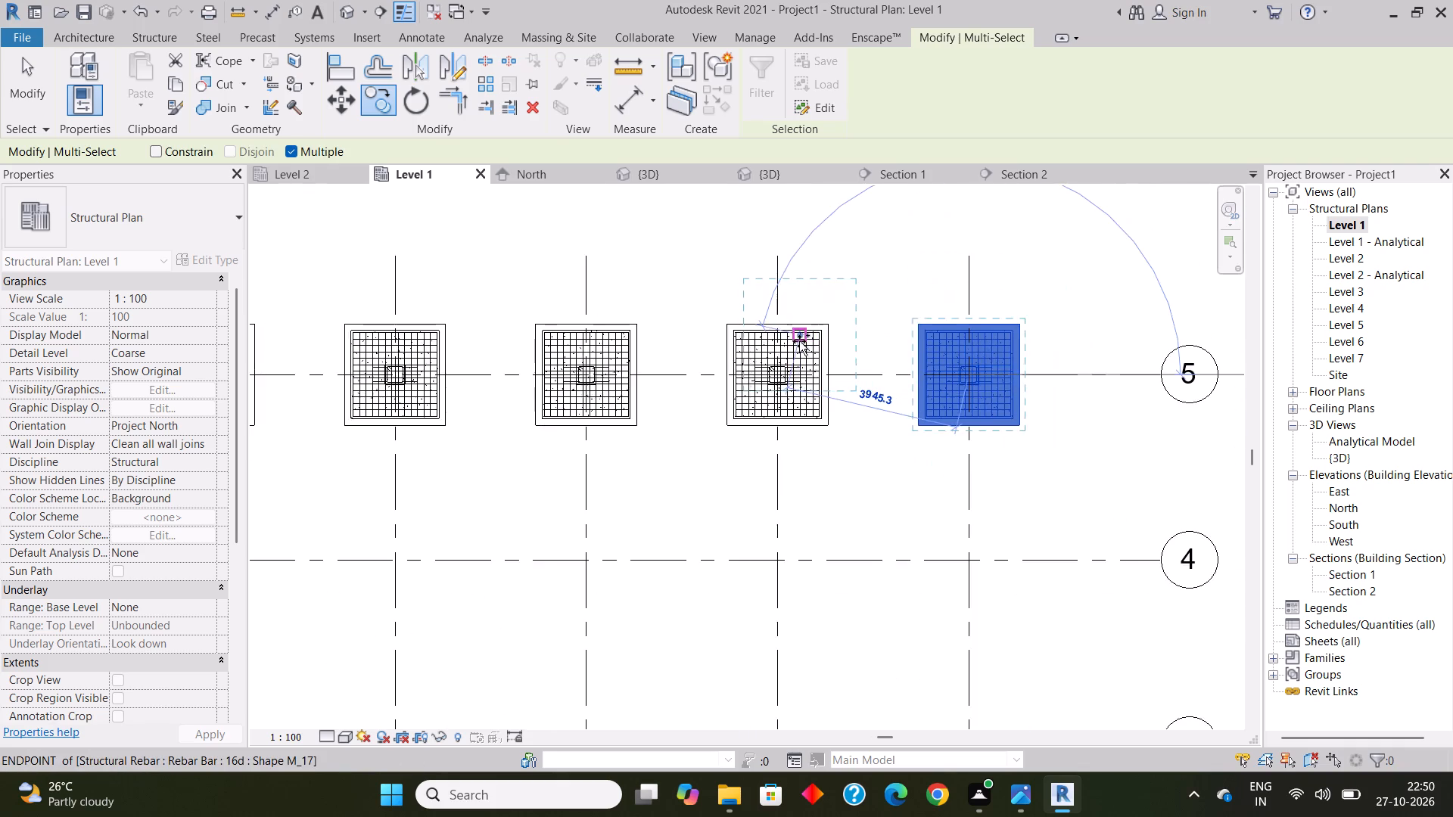
{"action": "scroll", "coordinate": [799, 341], "scroll_direction": "down", "scroll_amount": 7}
{"action": "middle_click_drag", "start_coordinate": [773, 395], "coordinate": [768, 371]}
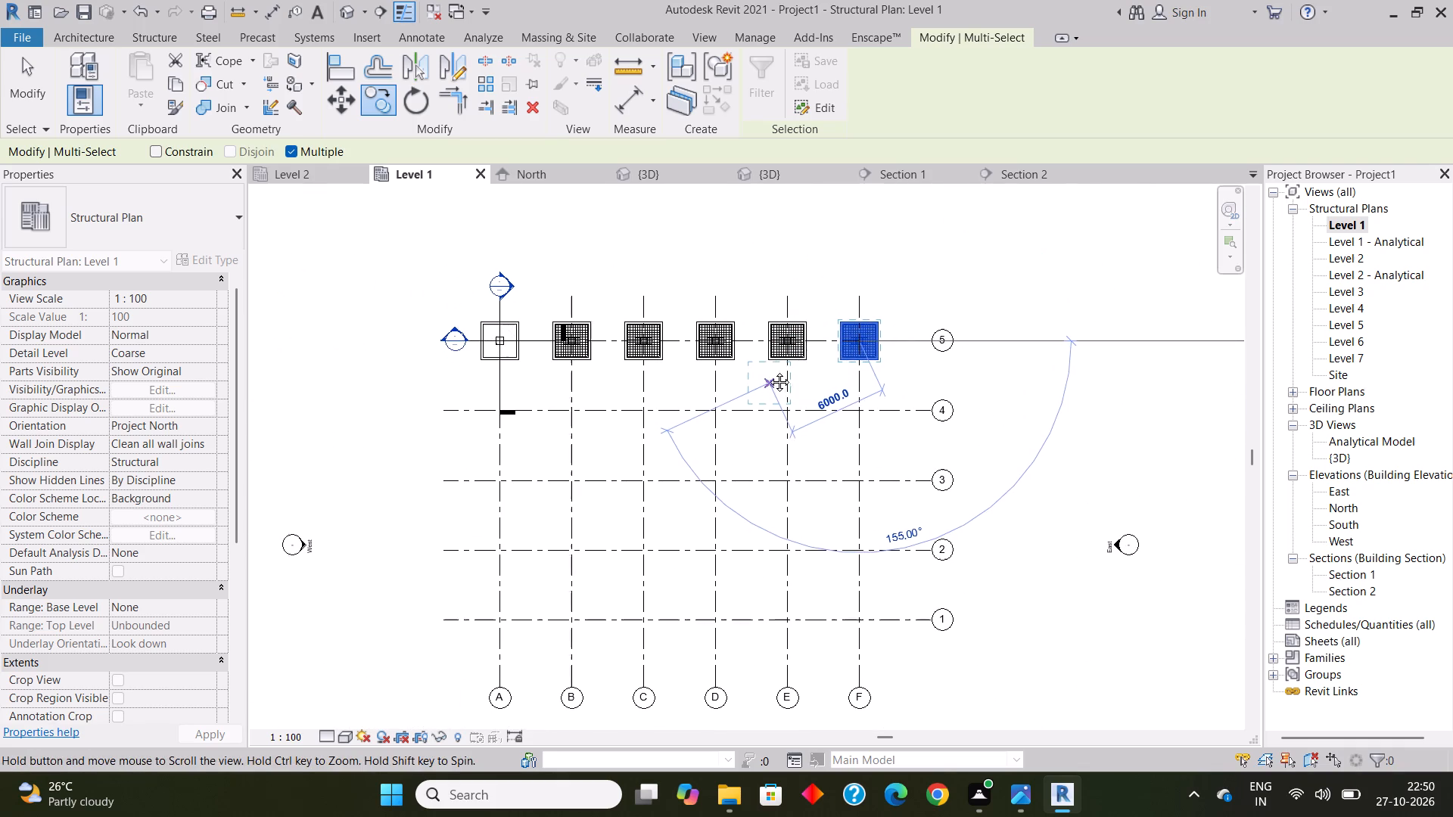
{"action": "middle_click_drag", "start_coordinate": [768, 371], "coordinate": [767, 365]}
{"action": "key", "text": "Escape"}
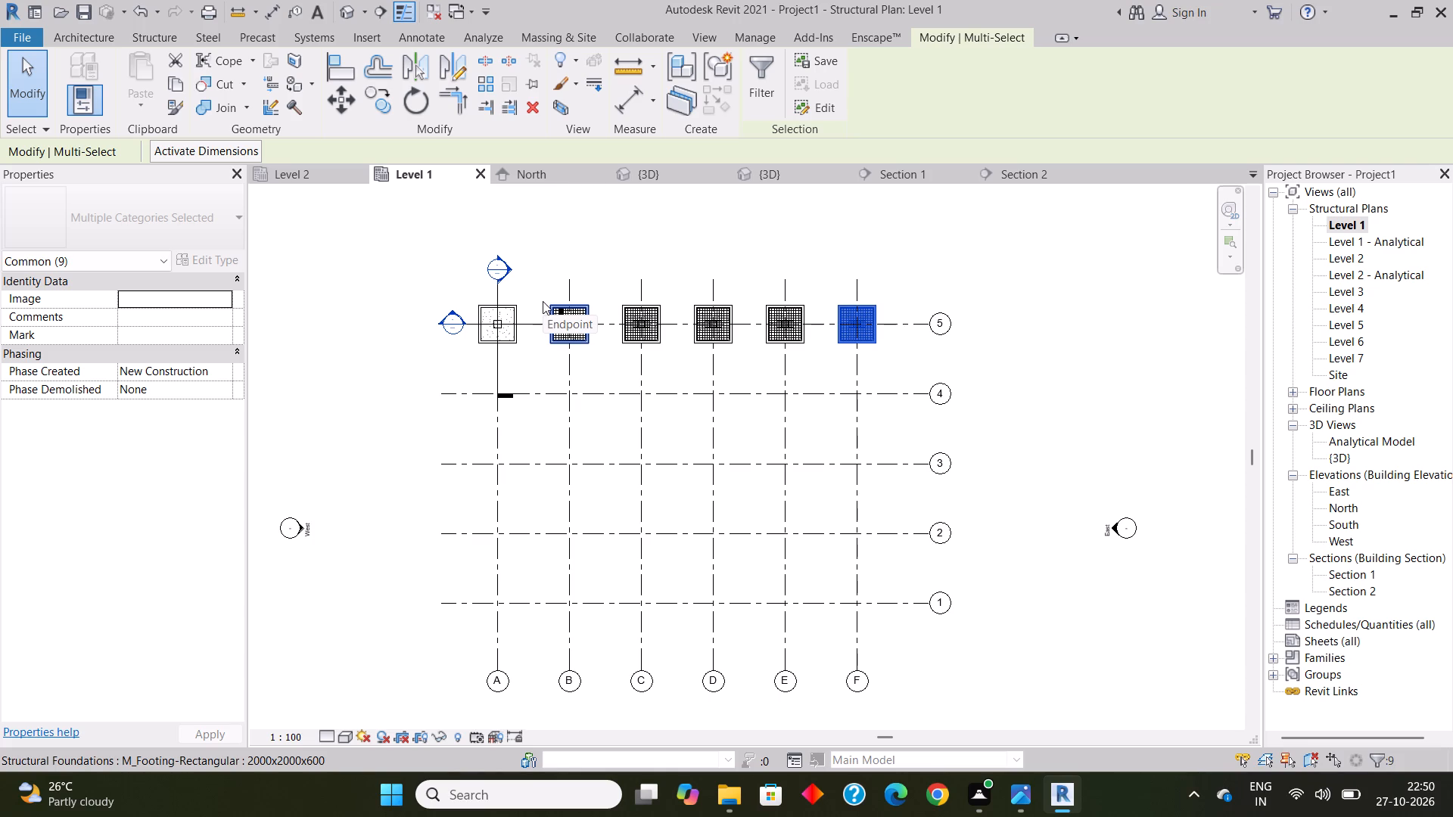
Copy the six reinforced footings and columns on grid 5 to grid 4, from the centre of A-5 to A-4, with Multiple enabled.
{"action": "scroll", "coordinate": [547, 292], "scroll_direction": "up", "scroll_amount": 2}
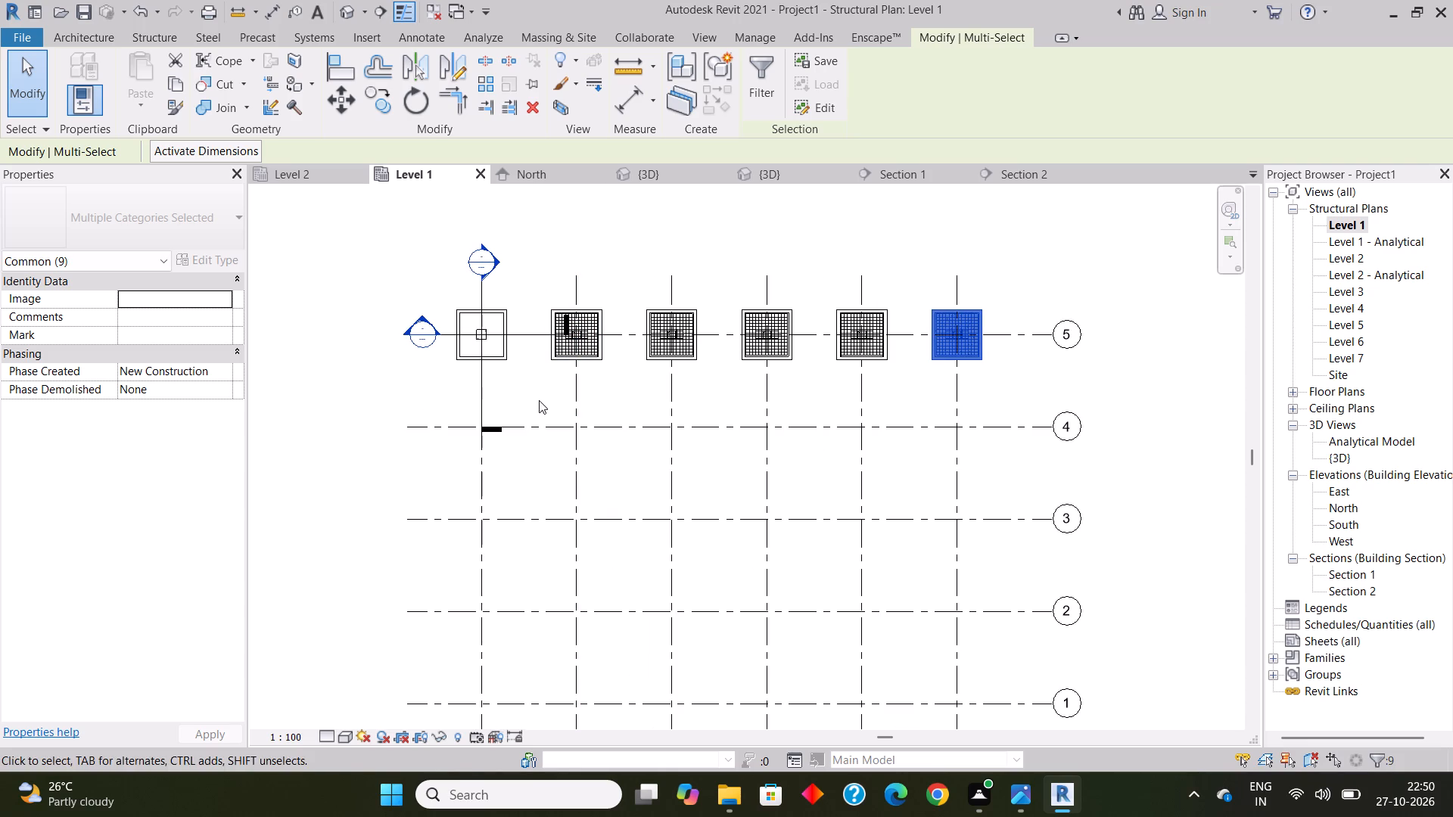
{"action": "middle_click_drag", "start_coordinate": [537, 400], "coordinate": [530, 327]}
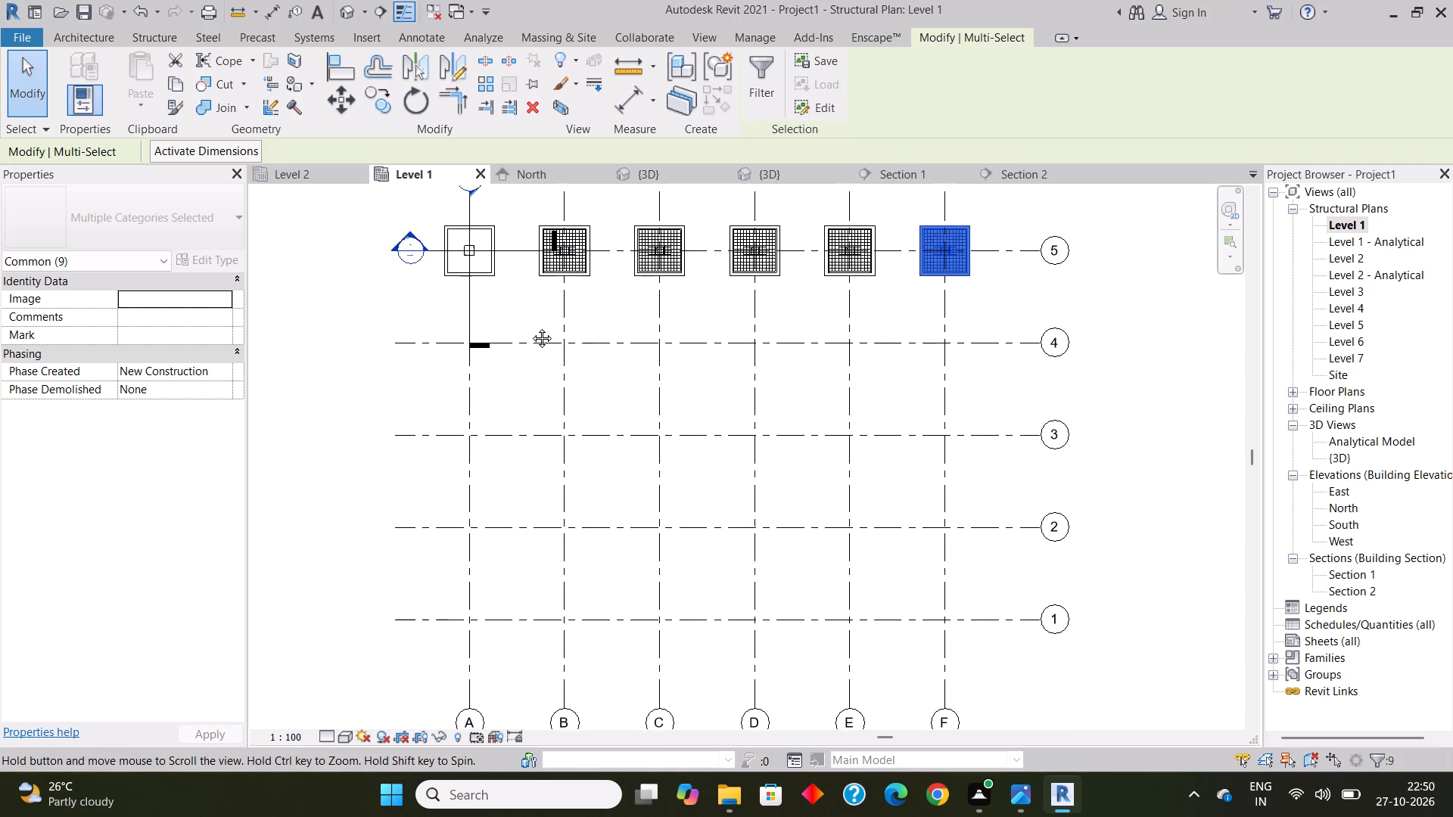
{"action": "middle_click_drag", "start_coordinate": [530, 327], "coordinate": [536, 343]}
{"action": "scroll", "coordinate": [449, 256], "scroll_direction": "up", "scroll_amount": 5}
{"action": "left_click_drag", "start_coordinate": [443, 228], "coordinate": [555, 341]}
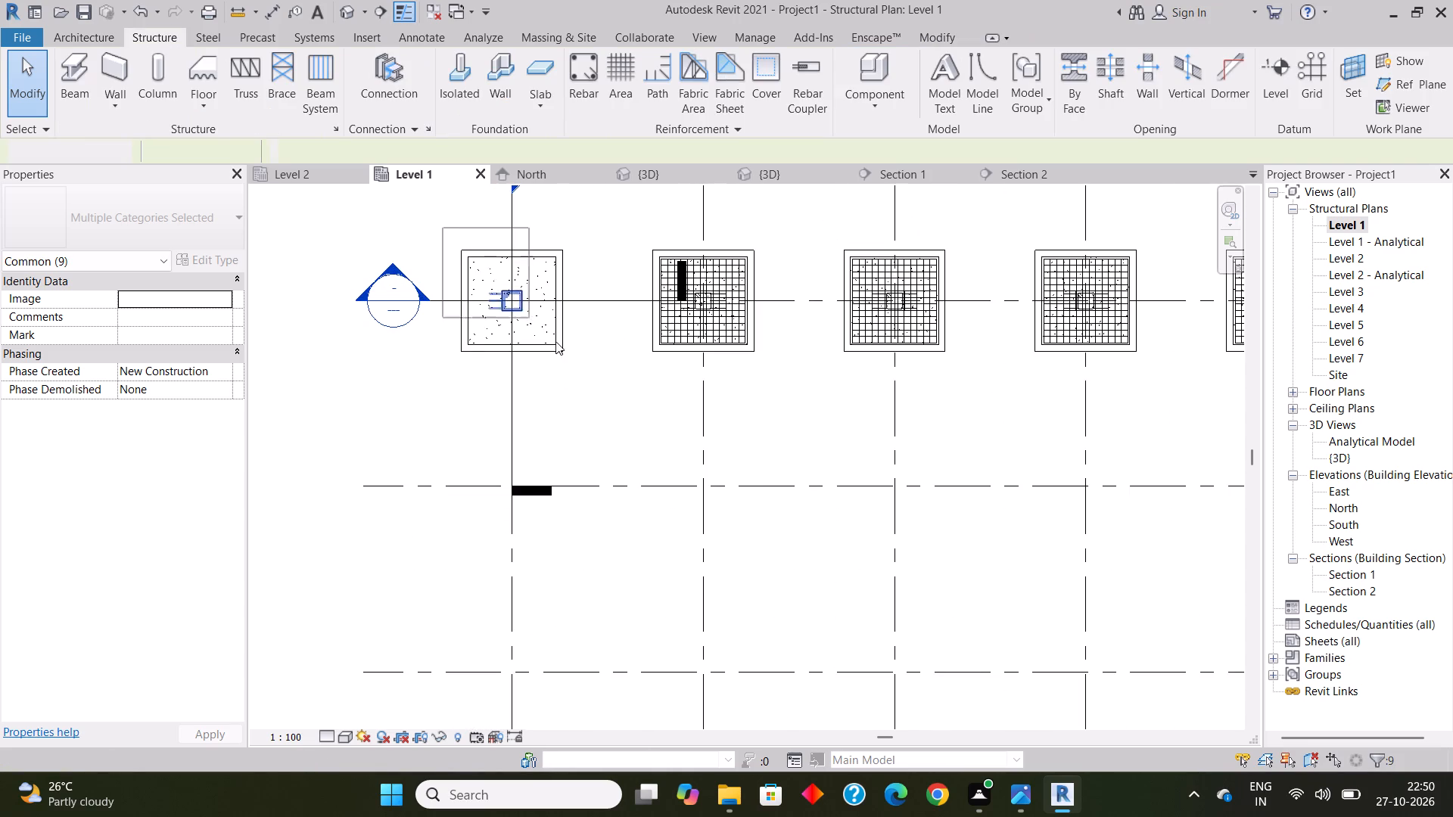
{"action": "left_click_drag", "start_coordinate": [555, 341], "coordinate": [590, 372]}
{"action": "left_click_drag", "start_coordinate": [631, 231], "coordinate": [715, 332]}
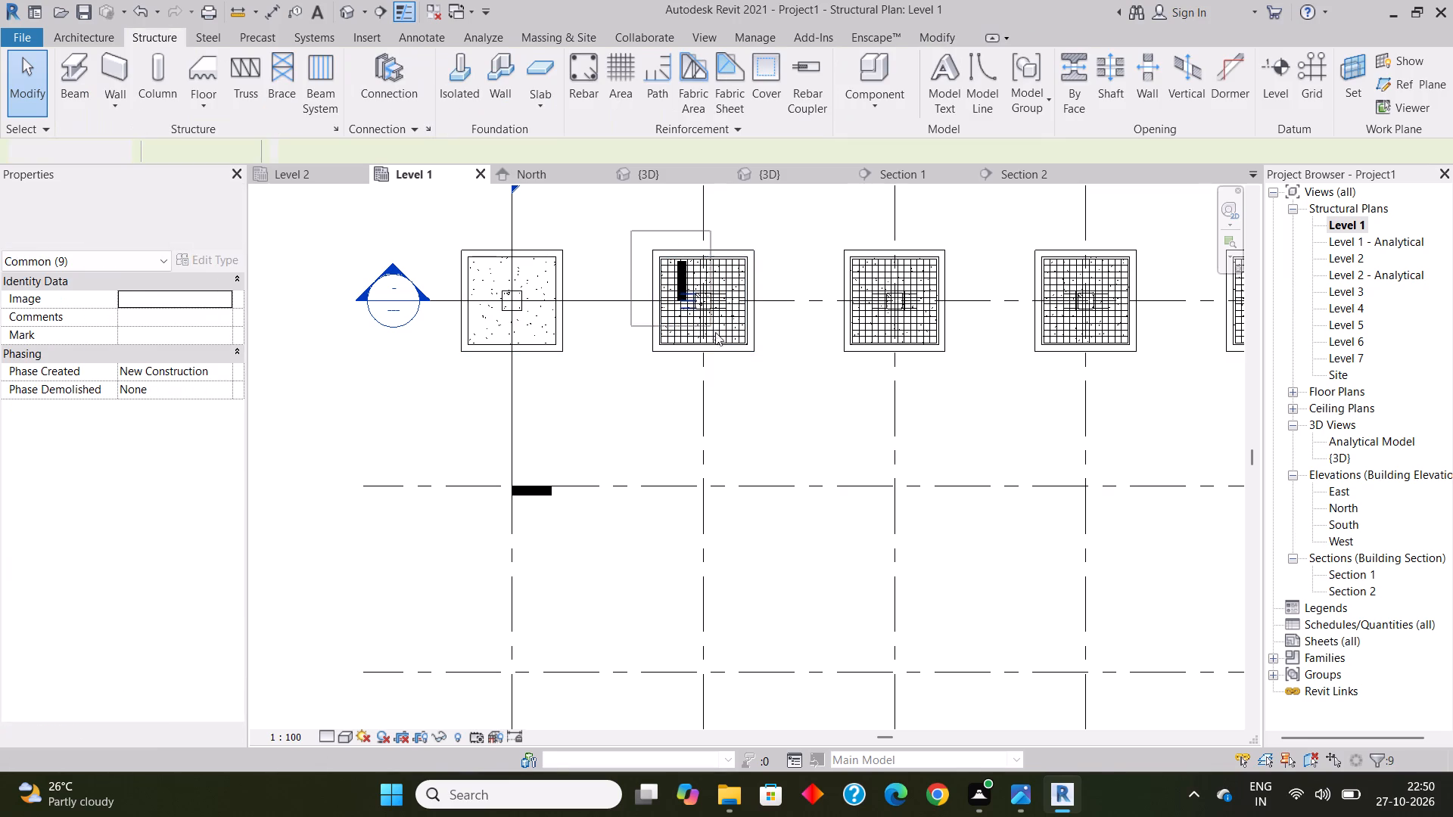
{"action": "left_click_drag", "start_coordinate": [715, 332], "coordinate": [785, 386]}
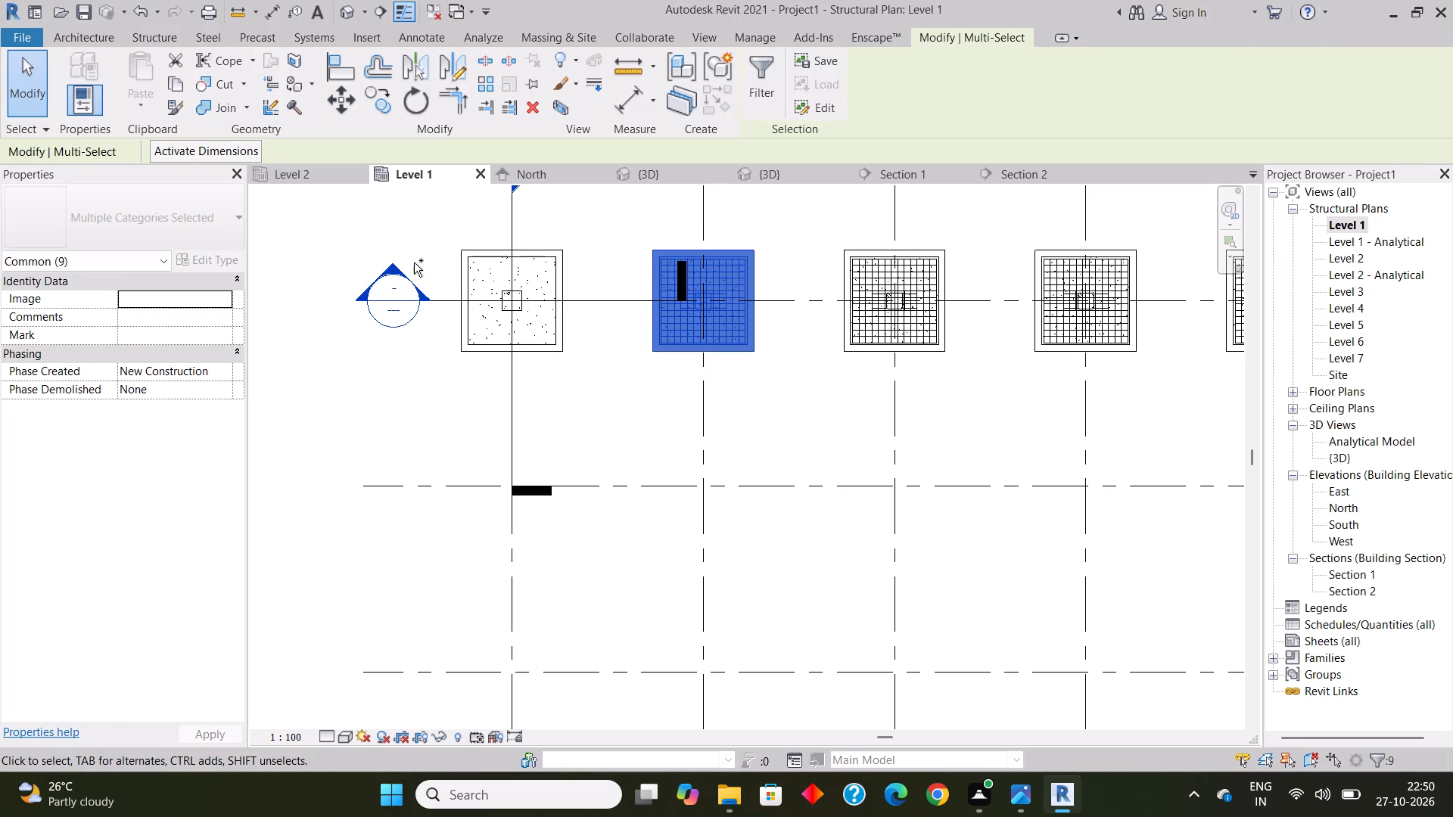
{"action": "left_click_drag", "start_coordinate": [450, 235], "coordinate": [606, 362], "text": "ctrl"}
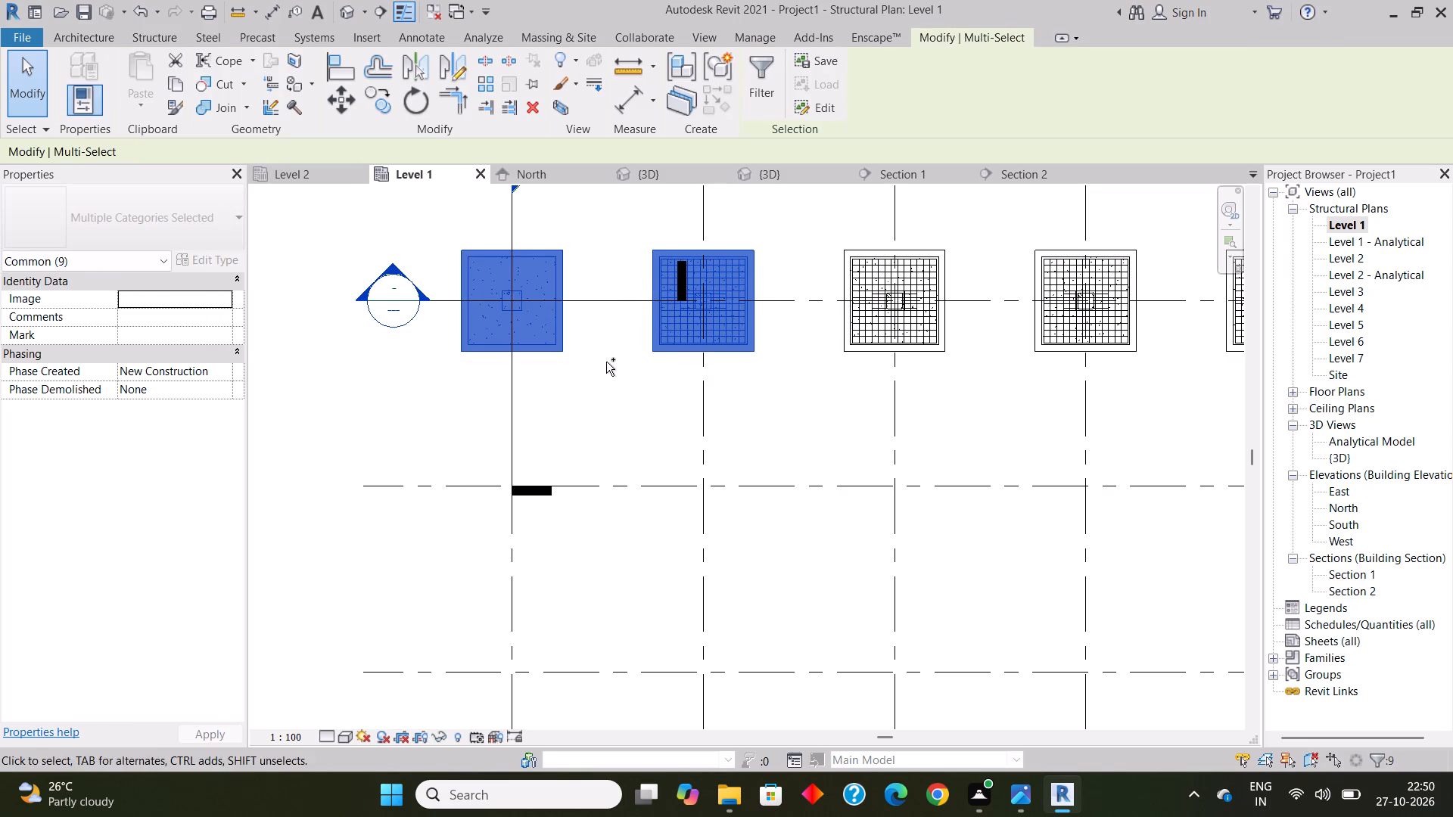
{"action": "left_click_drag", "start_coordinate": [820, 235], "coordinate": [954, 370], "text": "ctrl"}
{"action": "middle_click_drag", "start_coordinate": [982, 365], "coordinate": [743, 408]}
{"action": "left_click_drag", "start_coordinate": [774, 274], "coordinate": [834, 331], "text": "ctrl"}
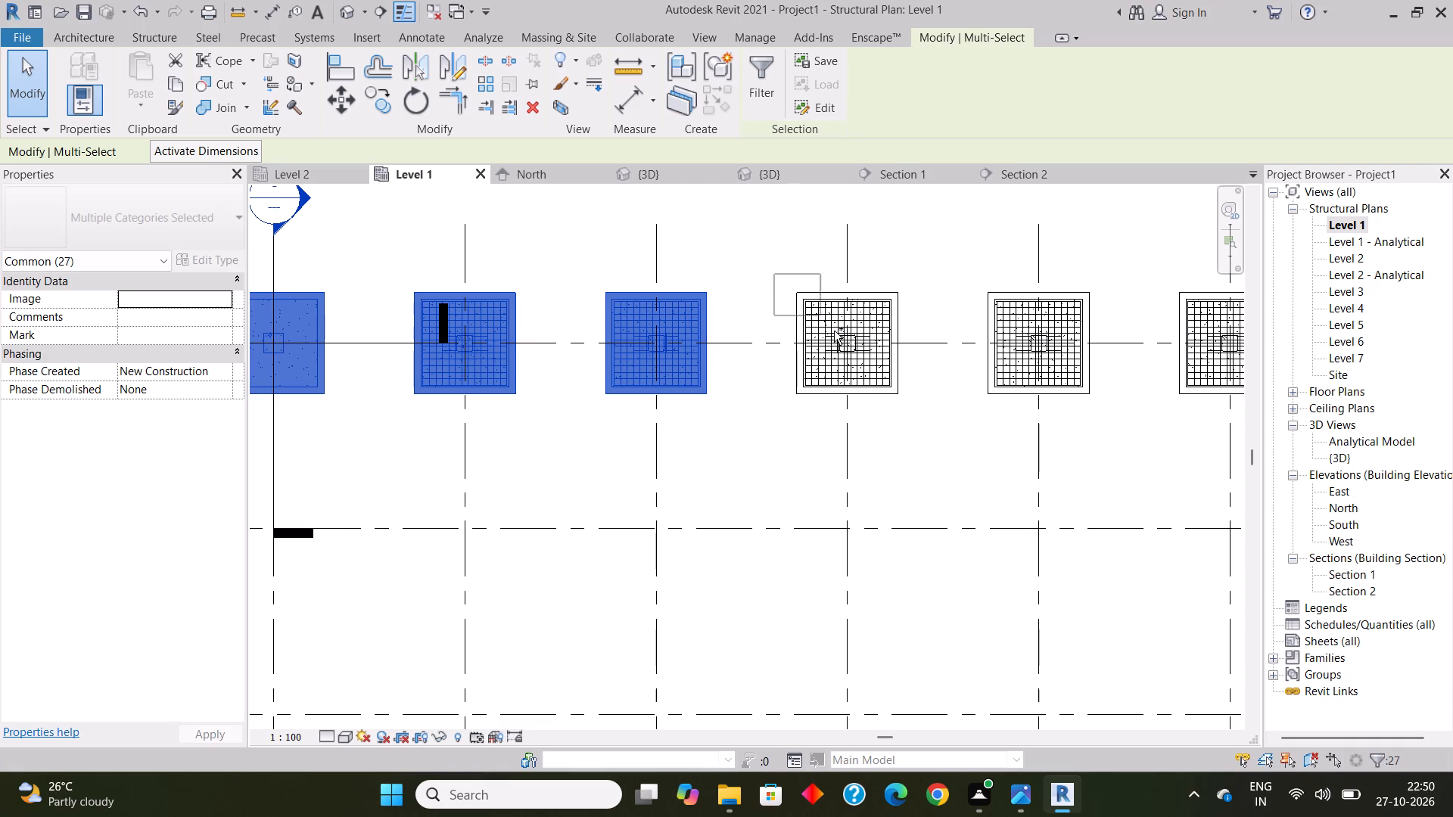
{"action": "left_click_drag", "start_coordinate": [834, 331], "coordinate": [920, 414], "text": "ctrl"}
{"action": "left_click_drag", "start_coordinate": [968, 283], "coordinate": [1062, 372], "text": "ctrl"}
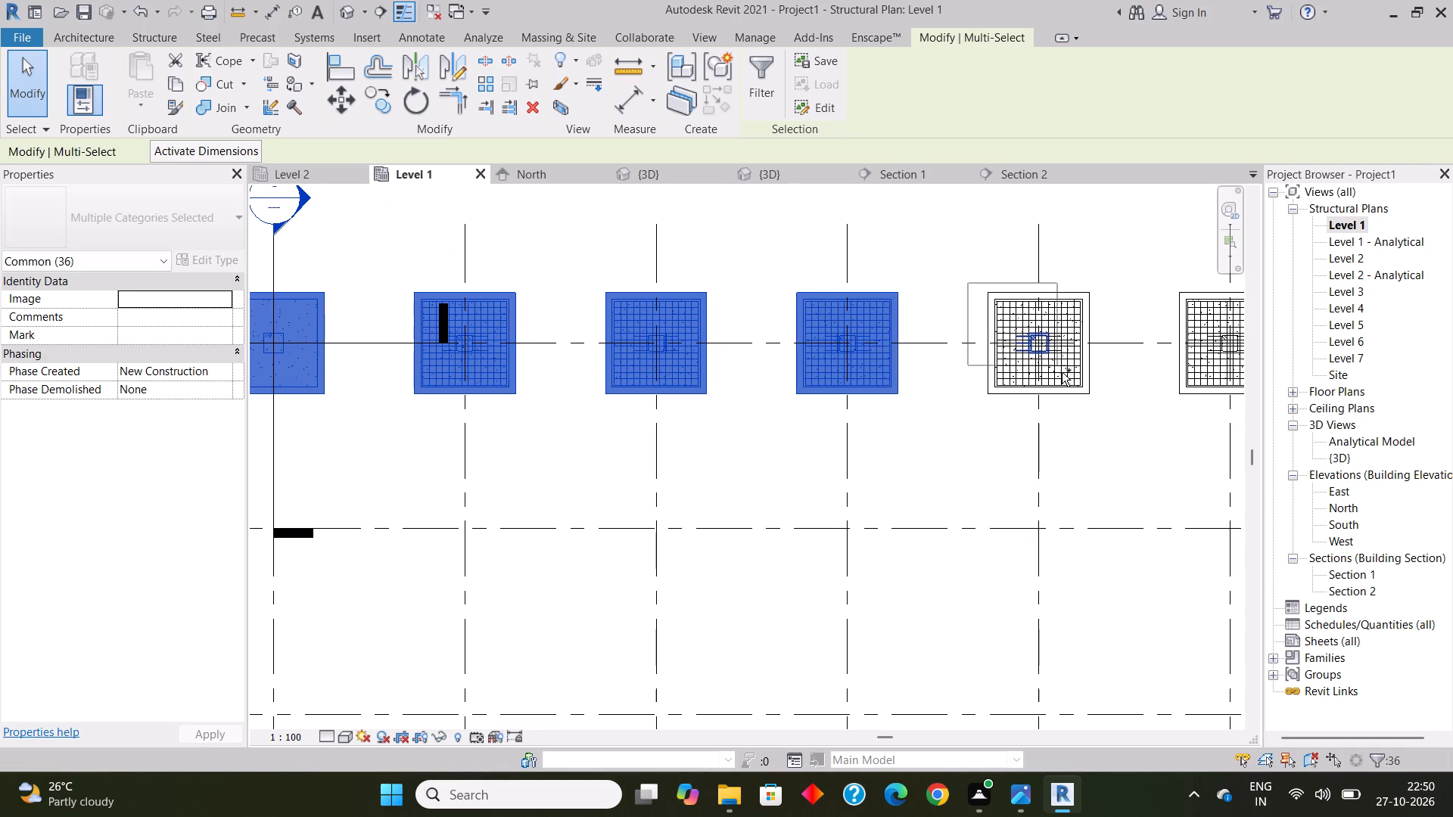
{"action": "left_click_drag", "start_coordinate": [1062, 372], "coordinate": [1117, 405], "text": "ctrl"}
{"action": "middle_click_drag", "start_coordinate": [1103, 380], "coordinate": [837, 359]}
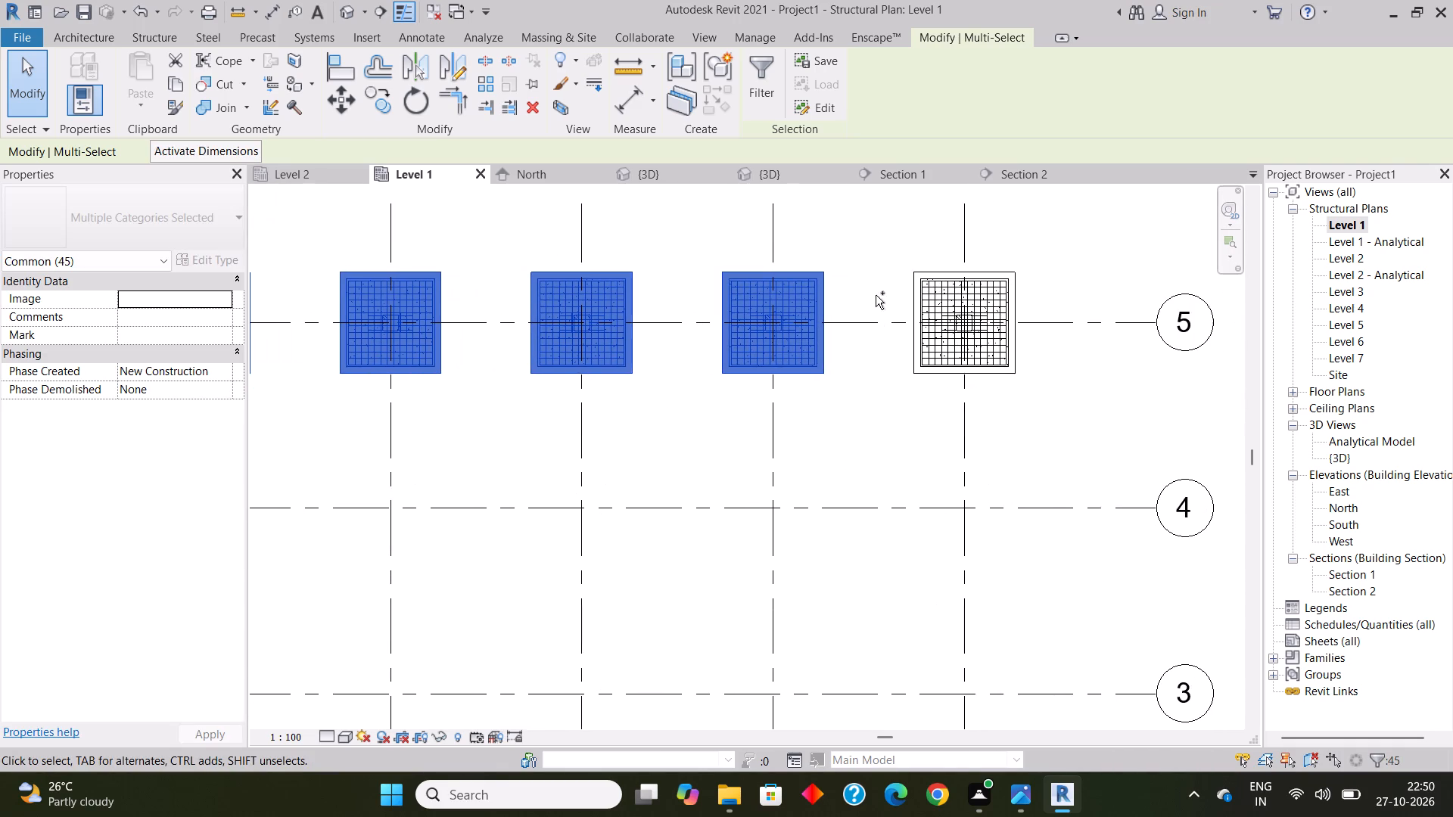
{"action": "left_click_drag", "start_coordinate": [896, 250], "coordinate": [1059, 401], "text": "ctrl"}
{"action": "scroll", "coordinate": [1050, 369], "scroll_direction": "down", "scroll_amount": 3}
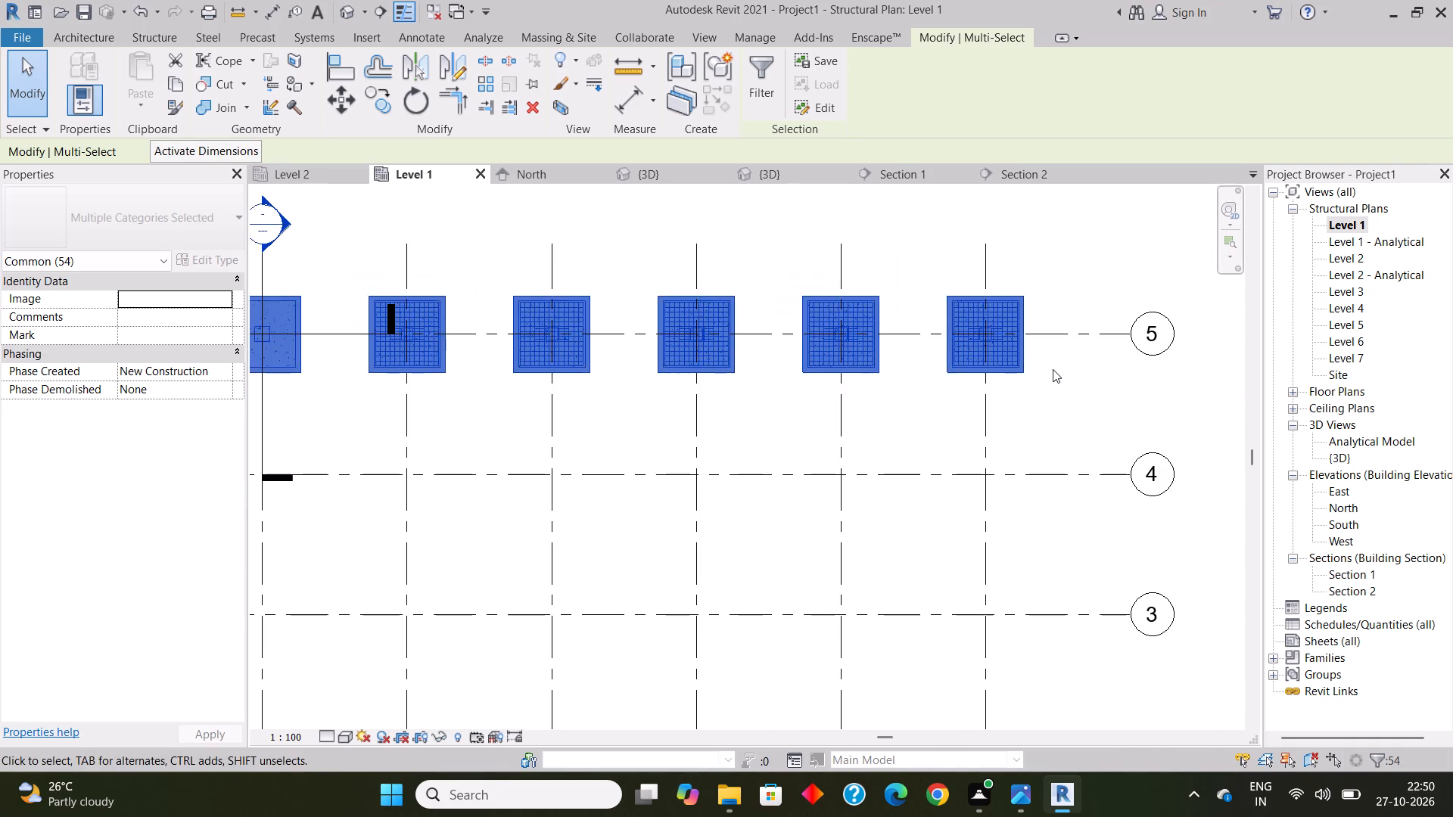
{"action": "scroll", "coordinate": [1053, 369], "scroll_direction": "down", "scroll_amount": 2}
{"action": "left_click", "coordinate": [381, 93]}
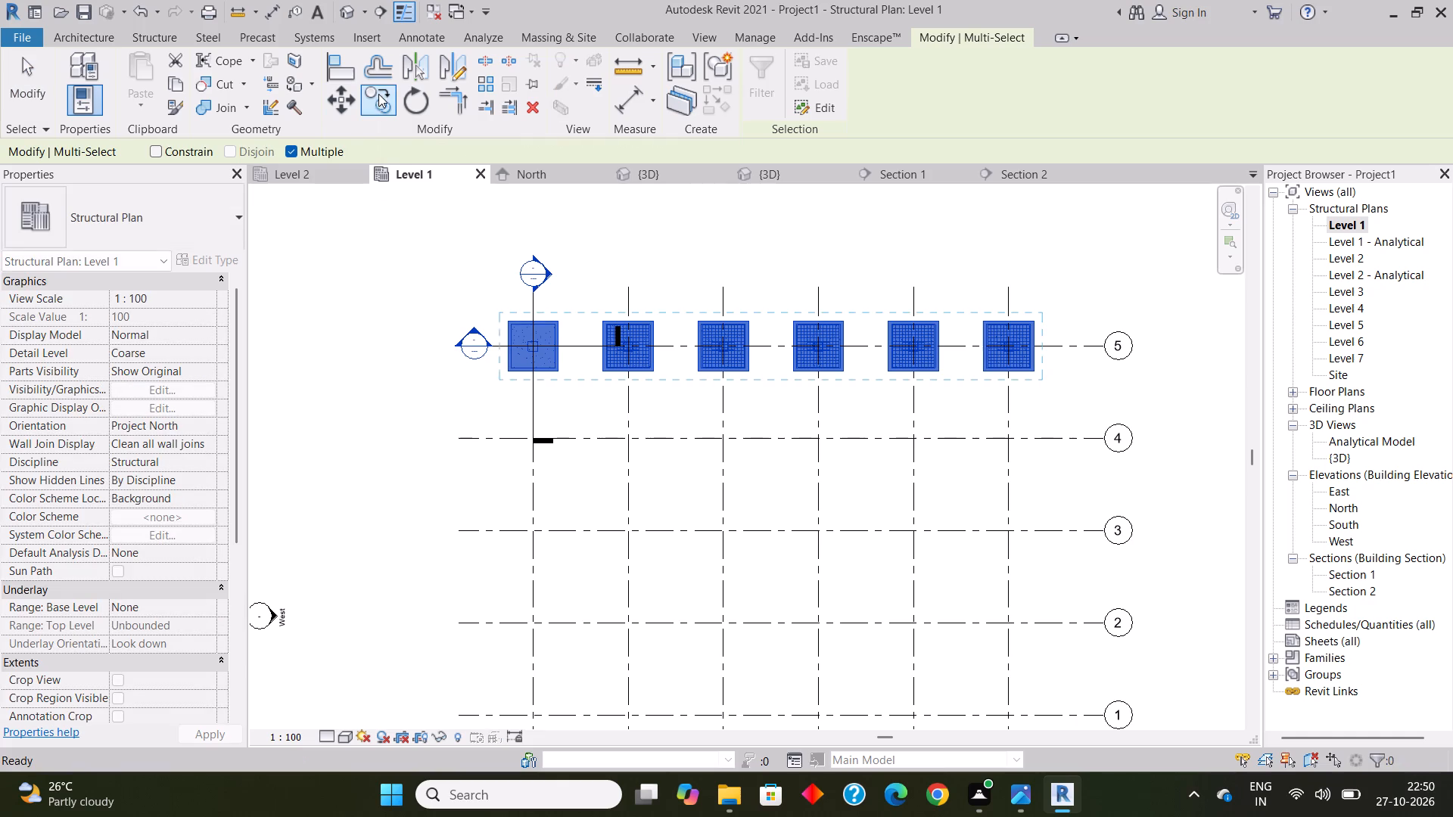
{"action": "scroll", "coordinate": [522, 348], "scroll_direction": "up", "scroll_amount": 8}
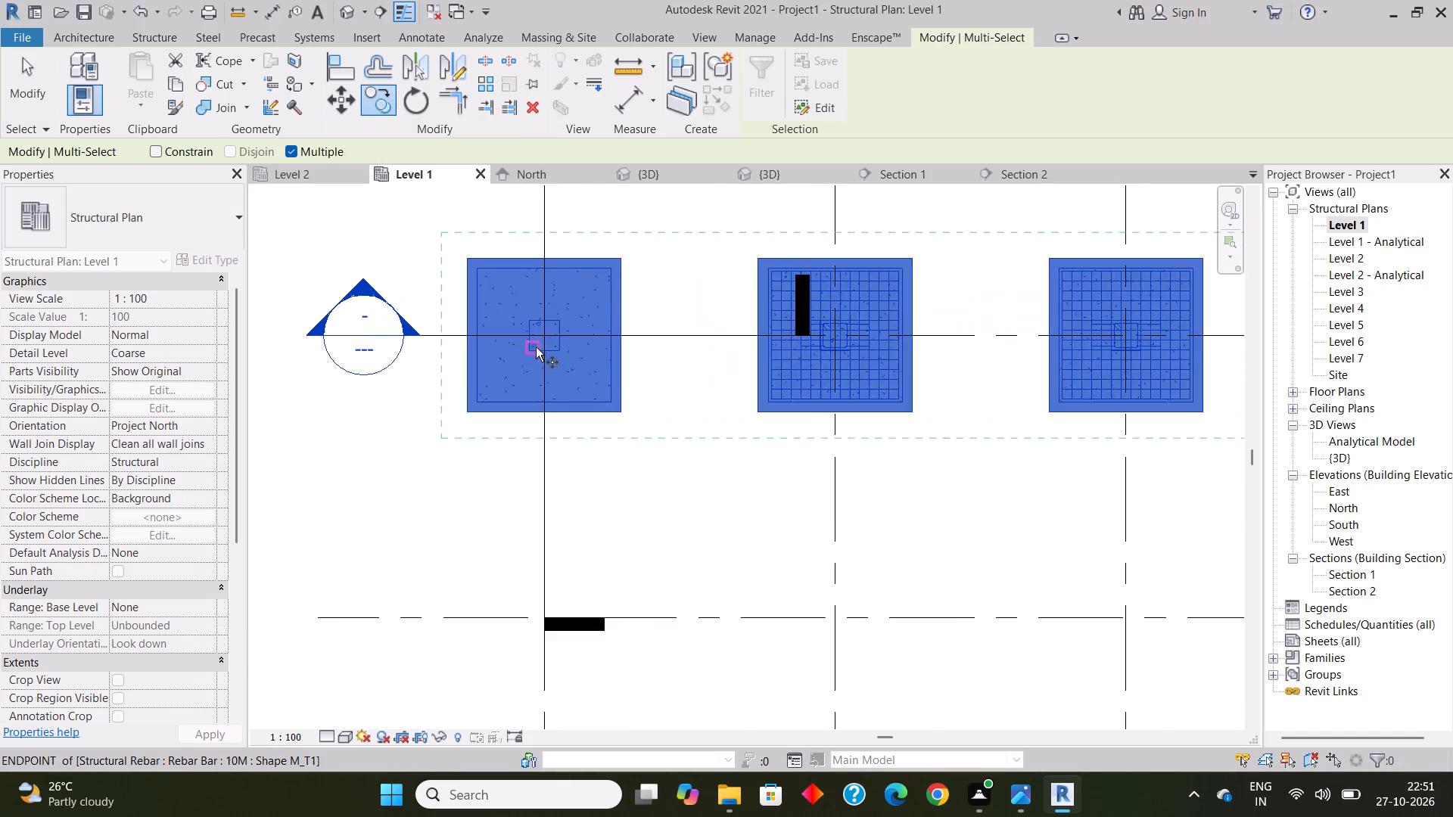
{"action": "scroll", "coordinate": [537, 345], "scroll_direction": "up", "scroll_amount": 5}
{"action": "left_click", "coordinate": [549, 325]}
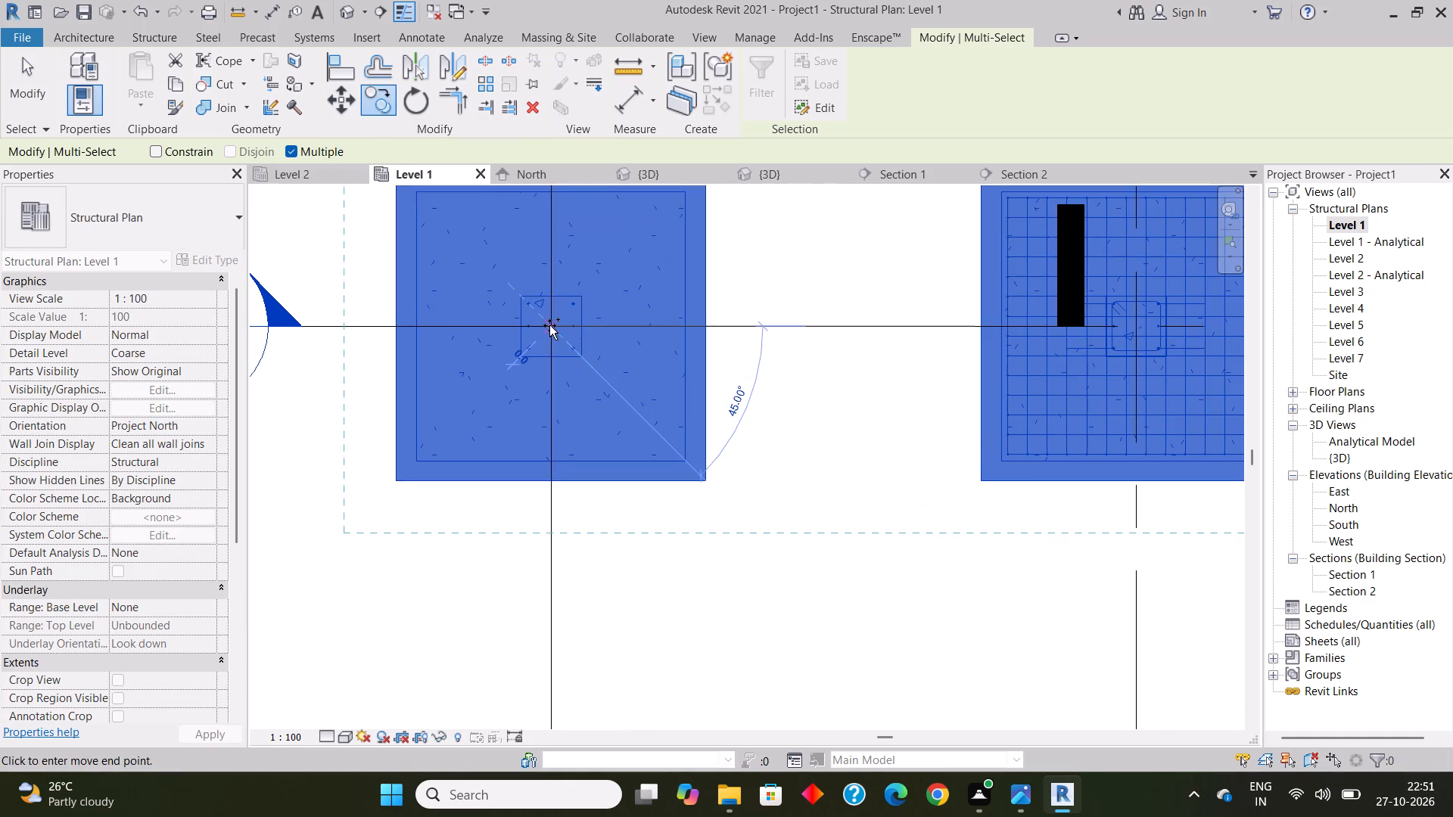
{"action": "scroll", "coordinate": [549, 325], "scroll_direction": "down", "scroll_amount": 9}
{"action": "scroll", "coordinate": [549, 505], "scroll_direction": "up", "scroll_amount": 4}
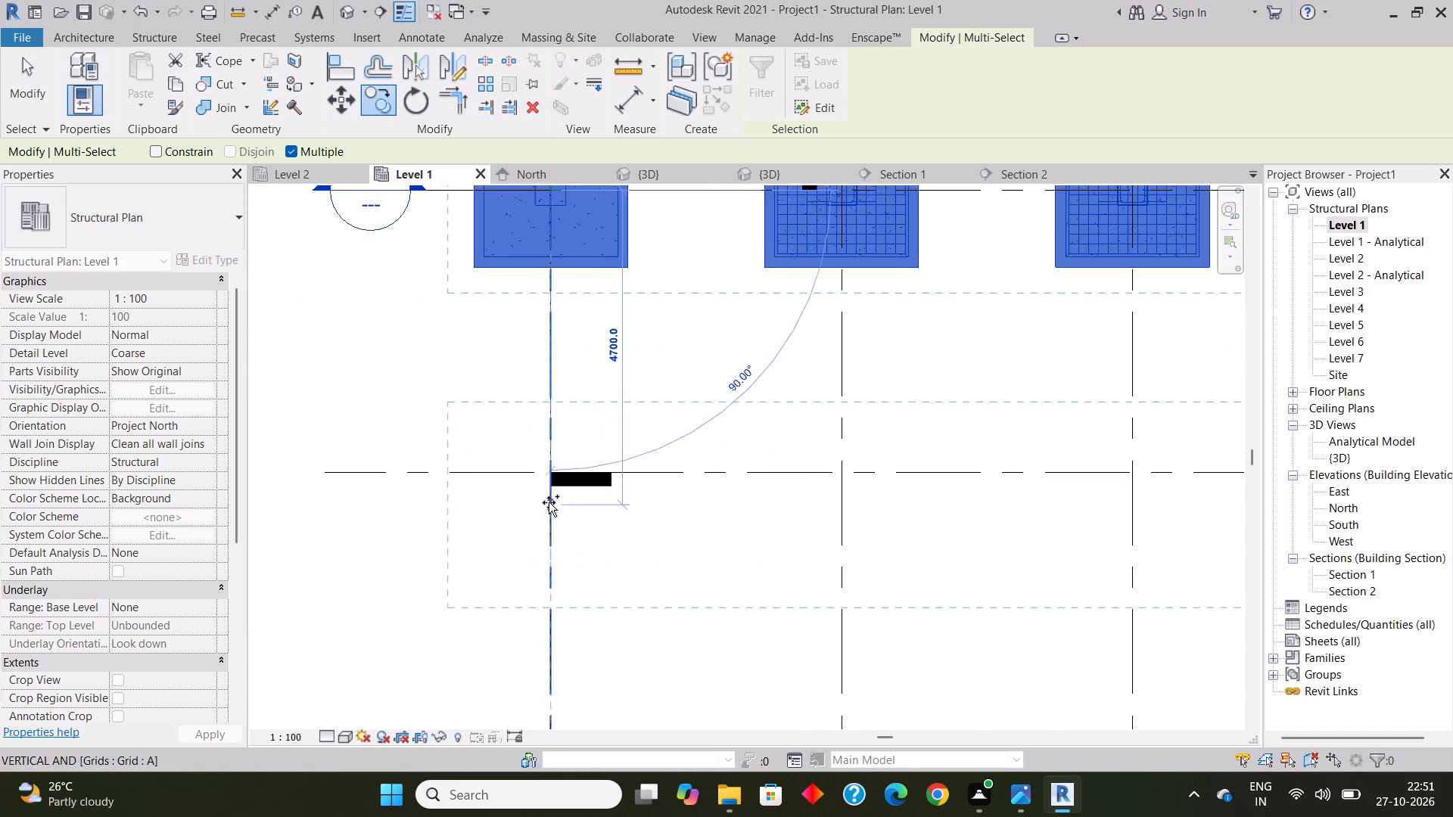
{"action": "scroll", "coordinate": [548, 483], "scroll_direction": "up", "scroll_amount": 4}
{"action": "left_click", "coordinate": [553, 469]}
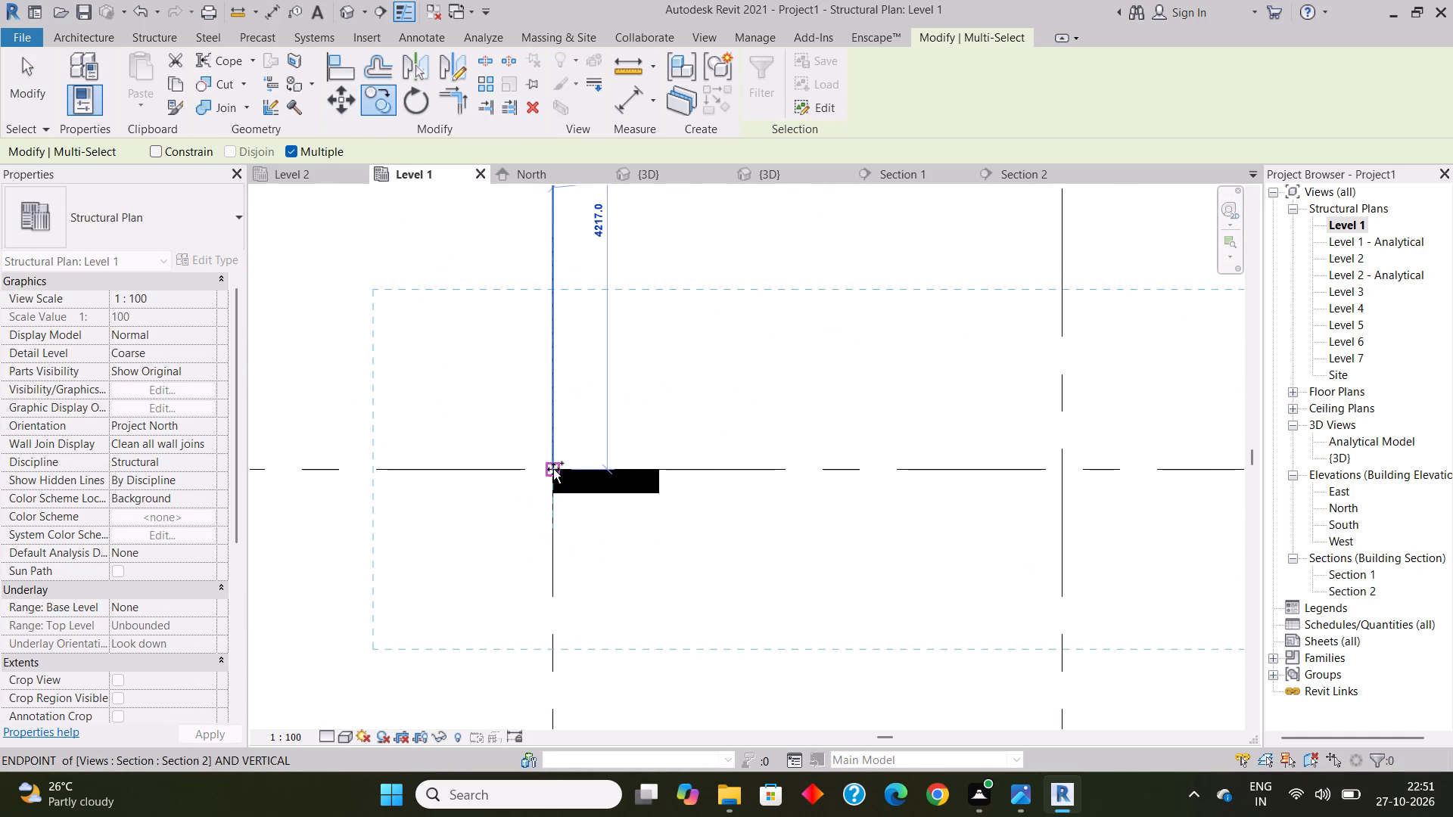
Place another copy of the footing and column row on grid 3, at intersection A-3.
{"action": "scroll", "coordinate": [457, 327], "scroll_direction": "down", "scroll_amount": 3}
{"action": "scroll", "coordinate": [494, 277], "scroll_direction": "down", "scroll_amount": 6}
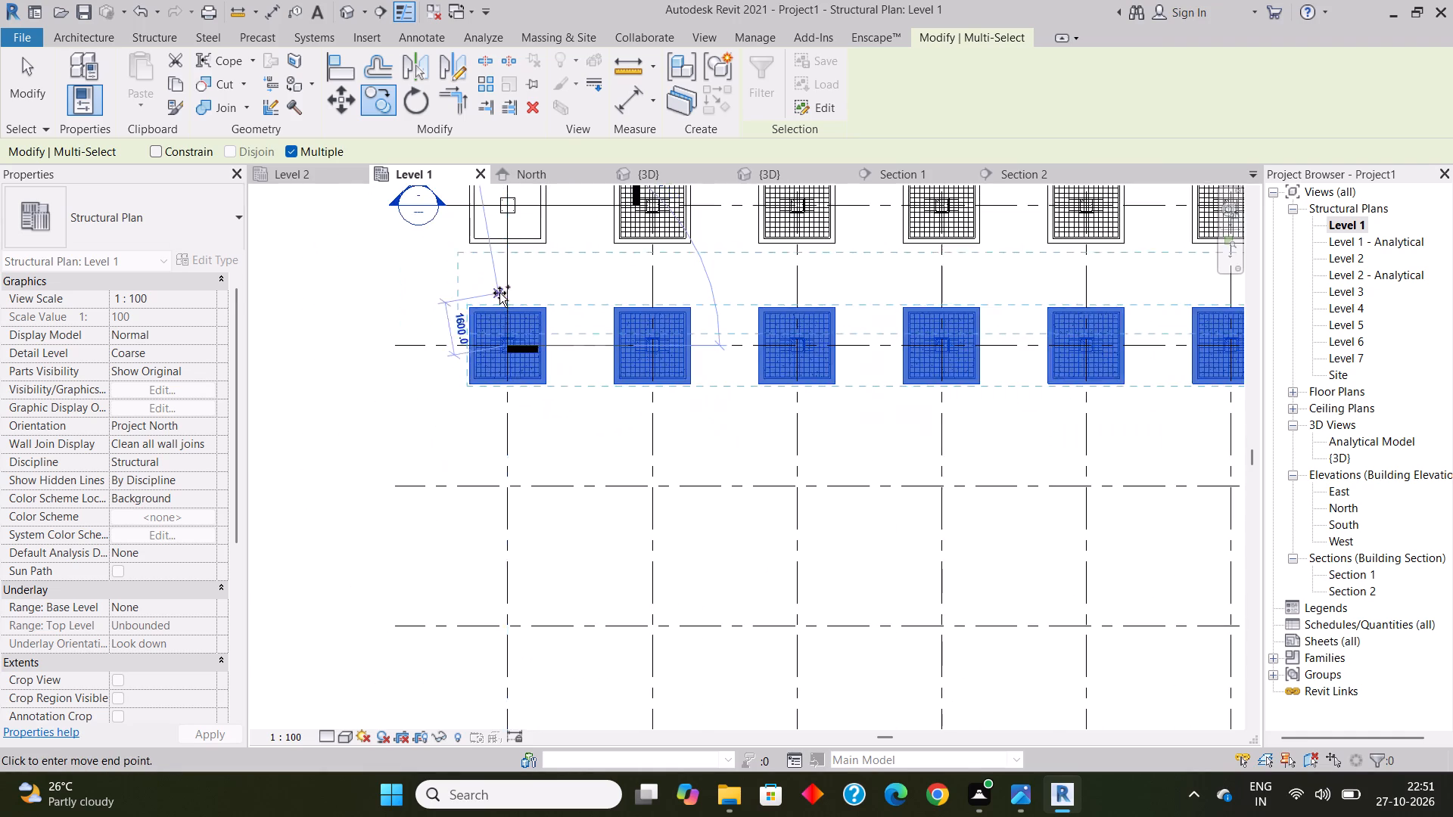
{"action": "scroll", "coordinate": [499, 293], "scroll_direction": "down", "scroll_amount": 2}
{"action": "scroll", "coordinate": [502, 415], "scroll_direction": "up", "scroll_amount": 3}
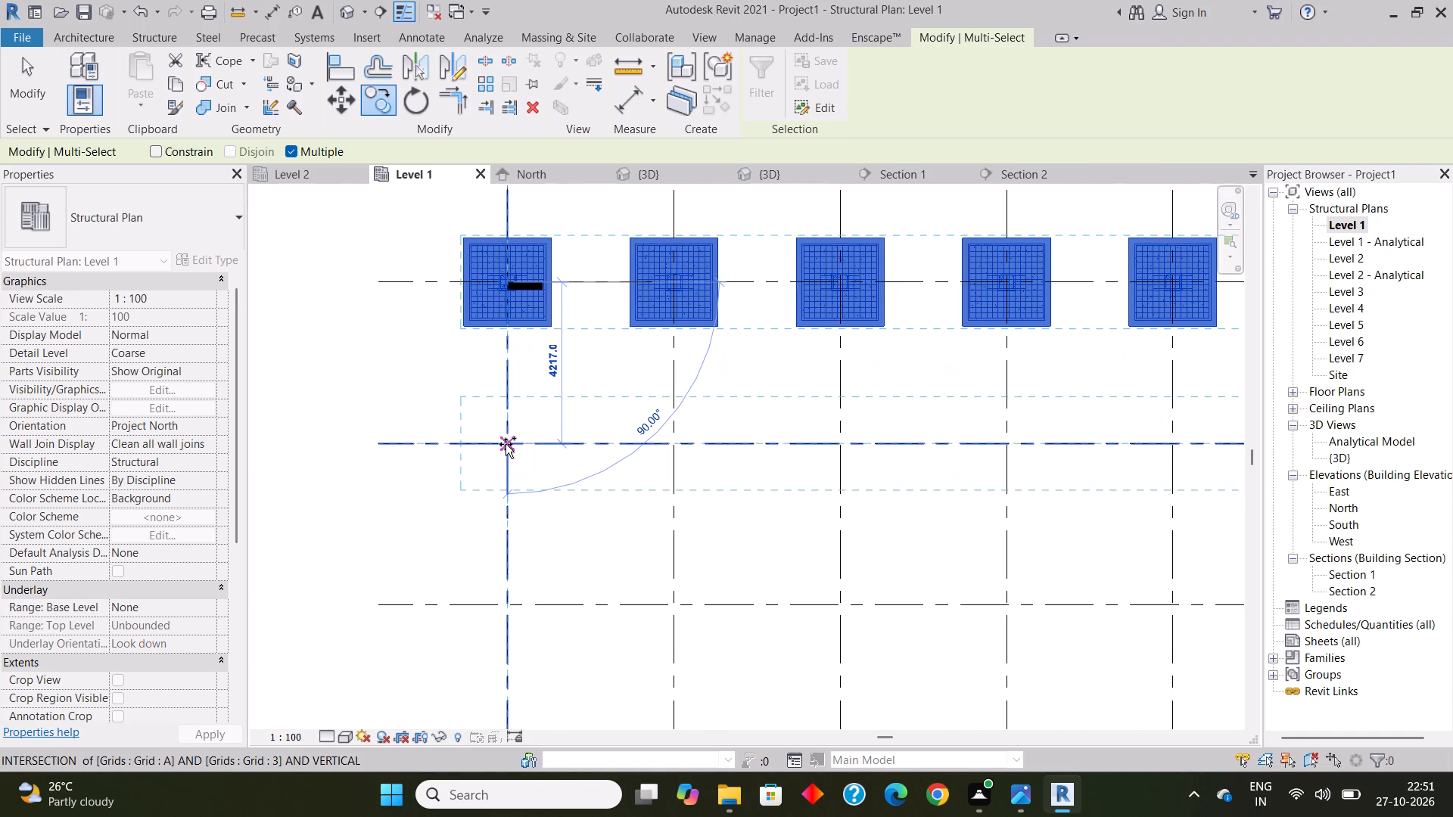
{"action": "scroll", "coordinate": [506, 444], "scroll_direction": "up", "scroll_amount": 10}
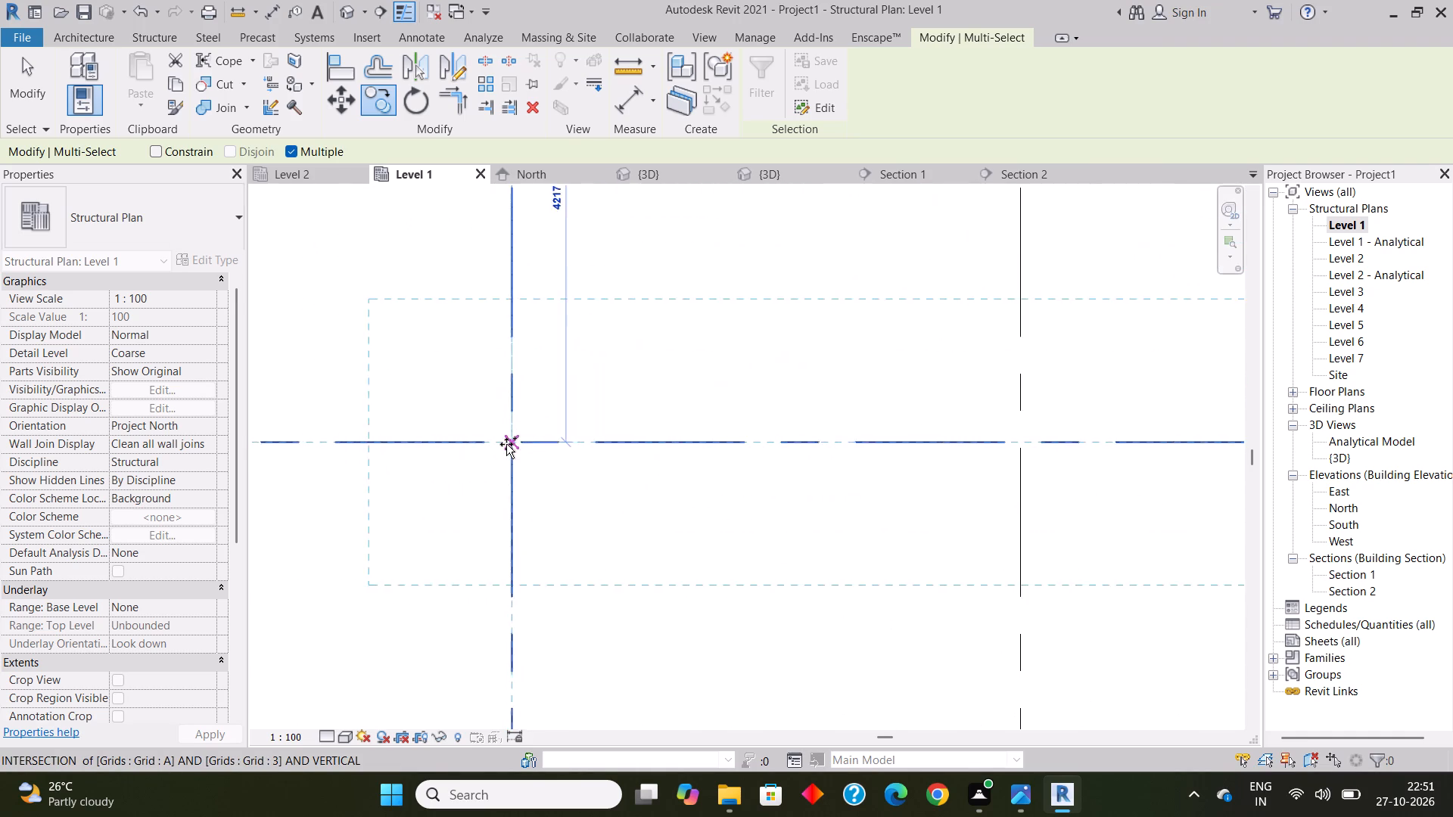
{"action": "scroll", "coordinate": [513, 443], "scroll_direction": "up", "scroll_amount": 2}
{"action": "left_click", "coordinate": [513, 442]}
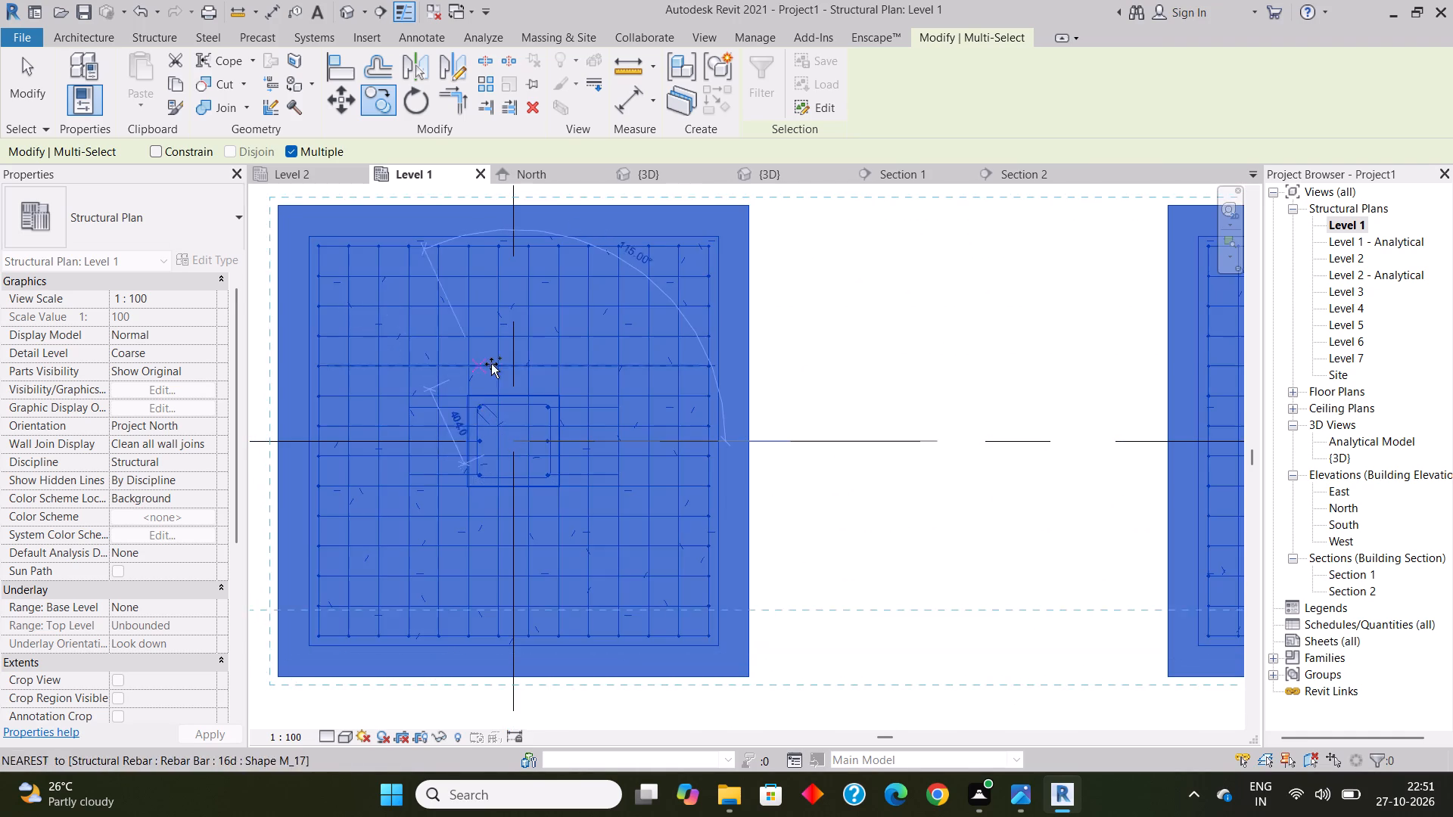
Place a further copy of the footing and column row on grid 2, at intersection A-2.
{"action": "scroll", "coordinate": [497, 361], "scroll_direction": "down", "scroll_amount": 11}
{"action": "scroll", "coordinate": [562, 328], "scroll_direction": "down", "scroll_amount": 8}
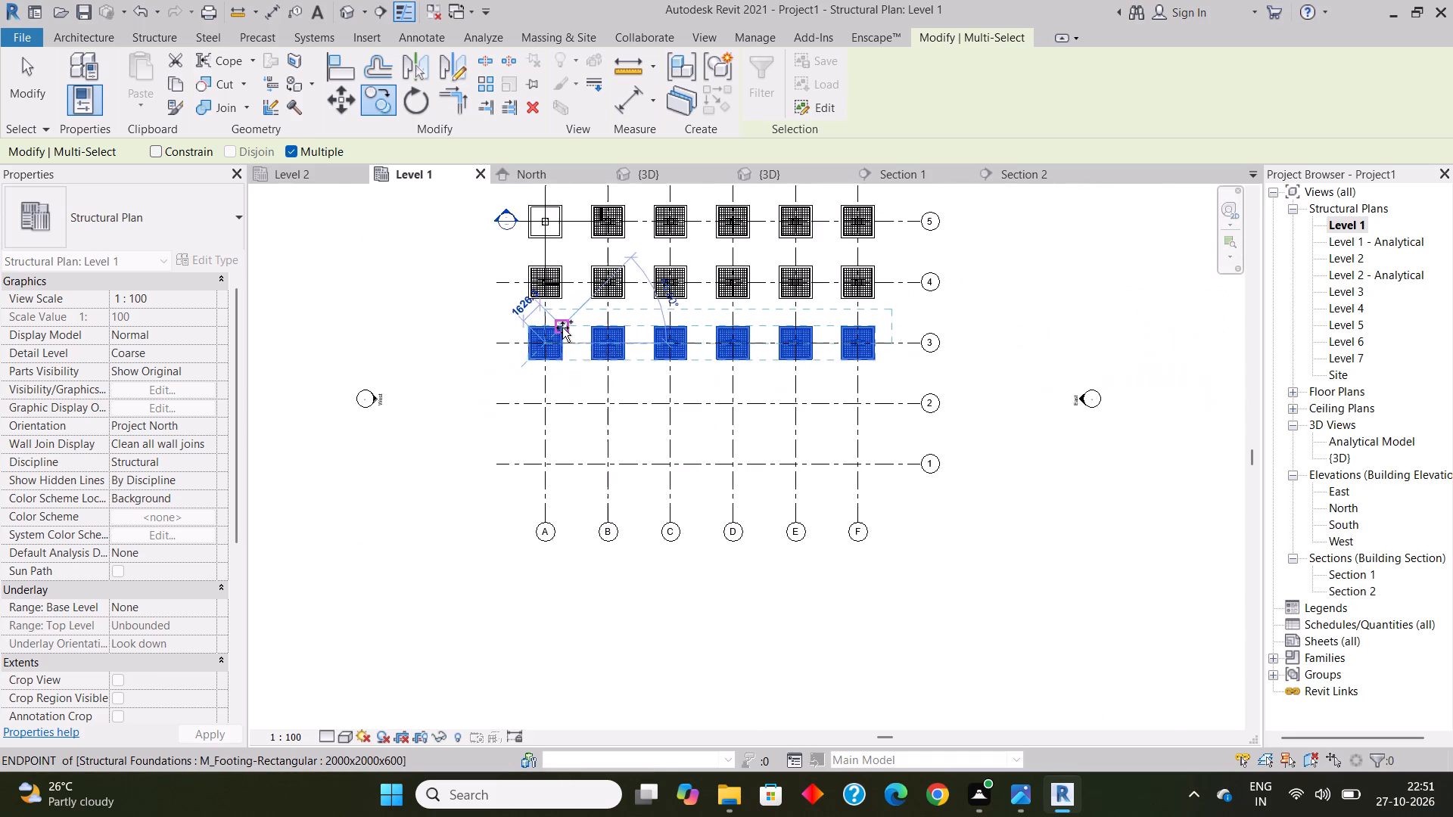
{"action": "scroll", "coordinate": [562, 328], "scroll_direction": "down", "scroll_amount": 2}
{"action": "scroll", "coordinate": [564, 415], "scroll_direction": "up", "scroll_amount": 9}
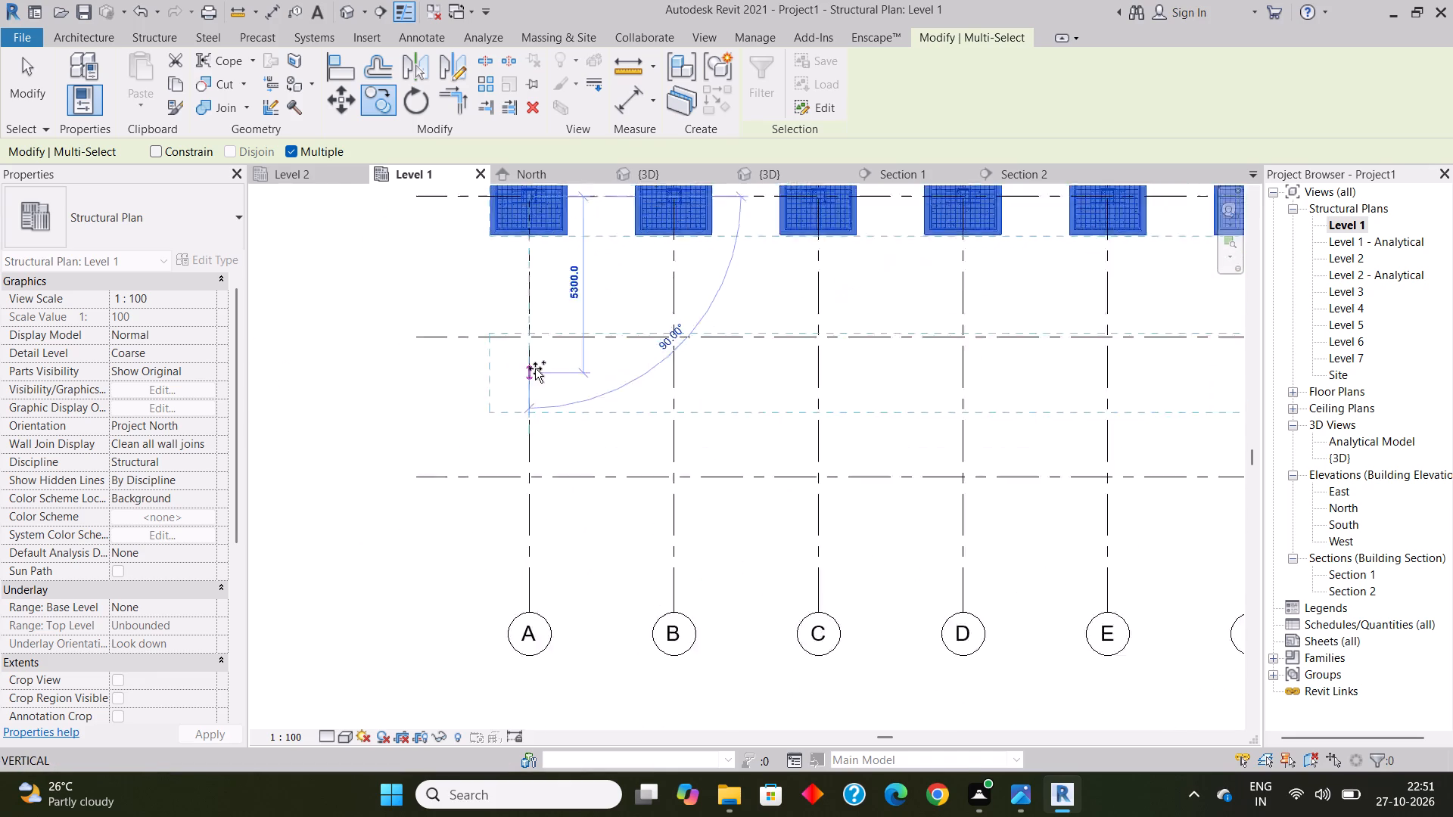
{"action": "scroll", "coordinate": [535, 368], "scroll_direction": "up", "scroll_amount": 9}
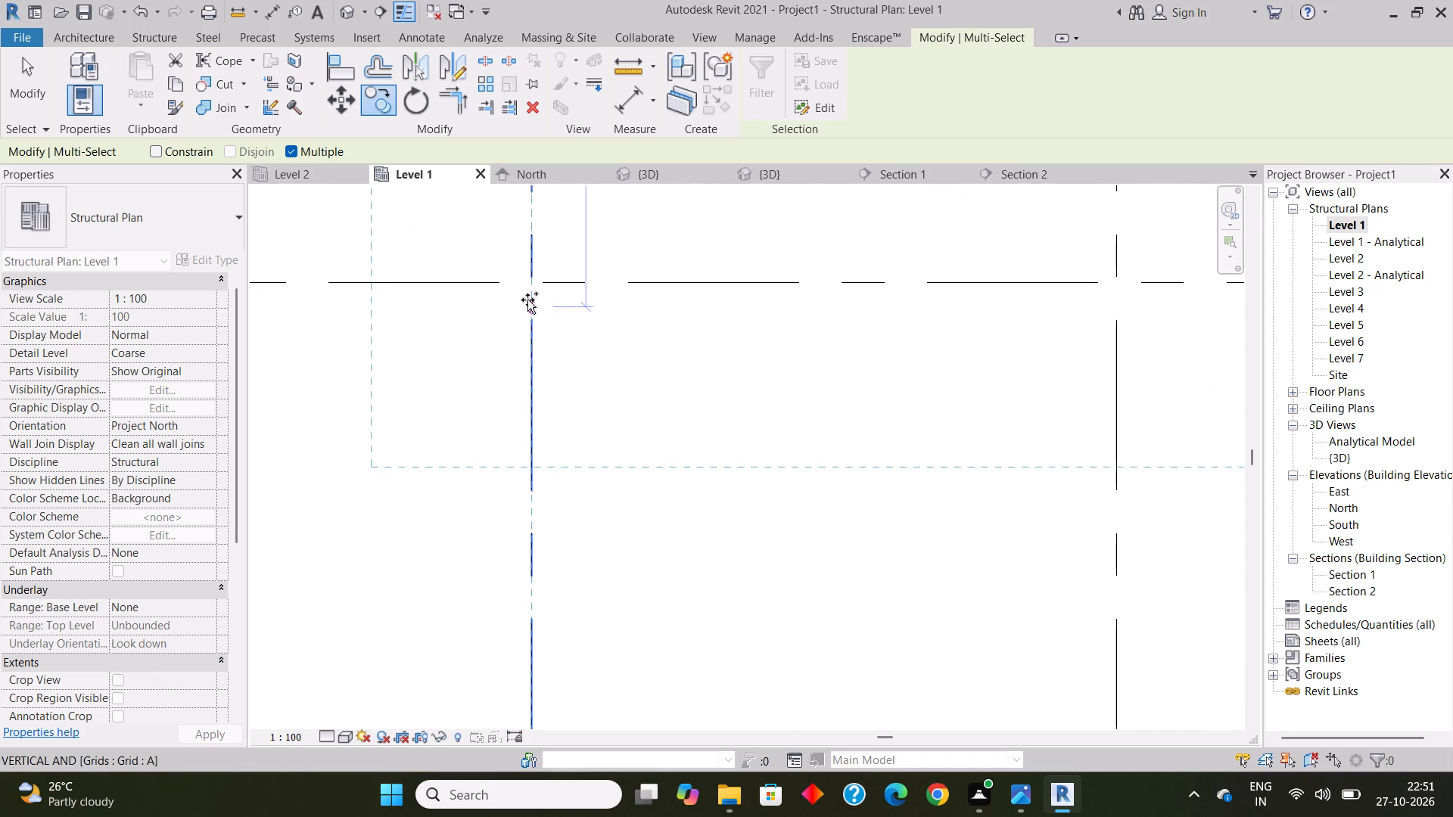
{"action": "left_click", "coordinate": [529, 283]}
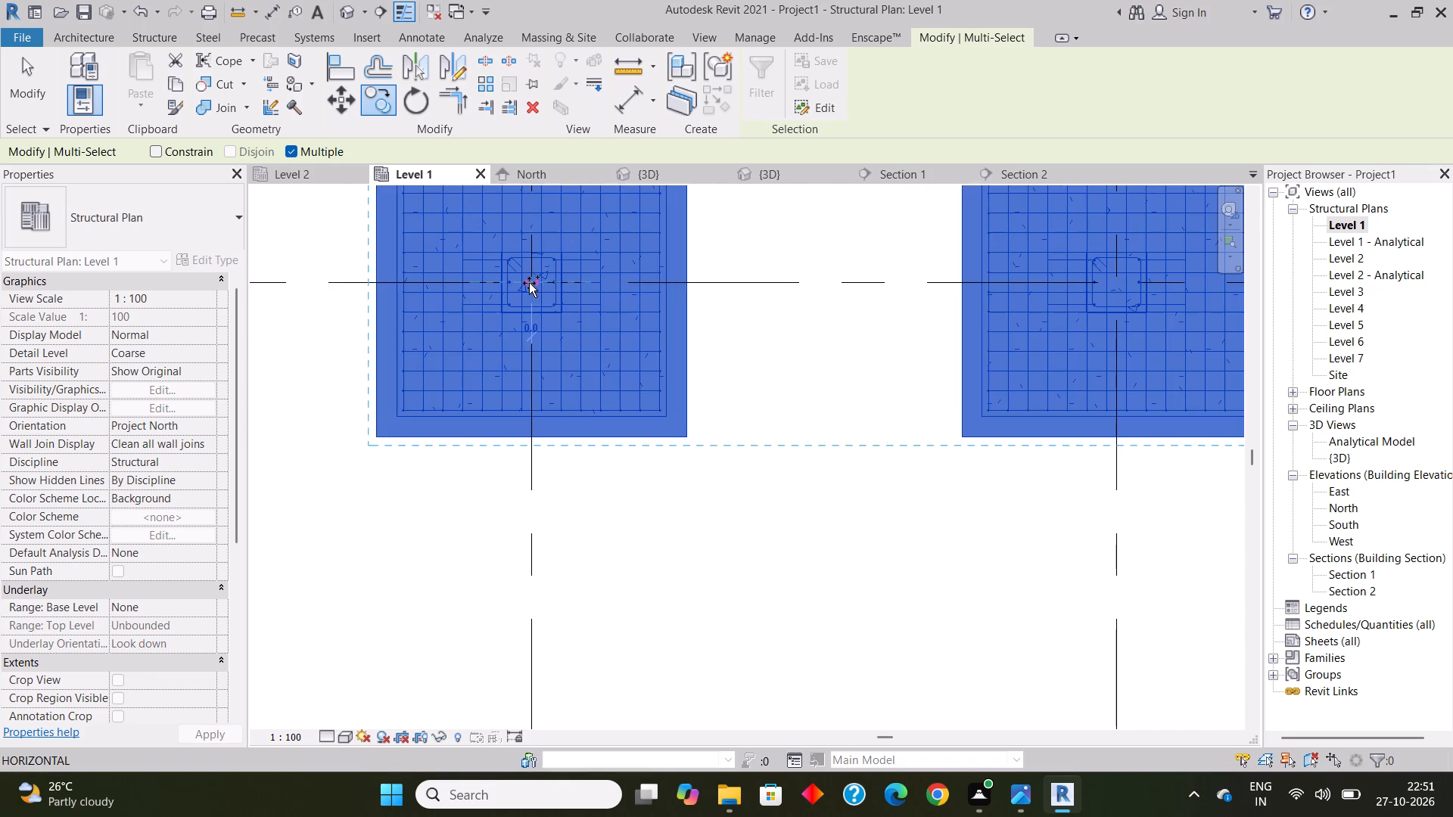
Place the last copy of the footing and column row on grid 1, at intersection A-1, and end the Copy command.
{"action": "scroll", "coordinate": [484, 357], "scroll_direction": "down", "scroll_amount": 3}
{"action": "scroll", "coordinate": [543, 335], "scroll_direction": "down", "scroll_amount": 4}
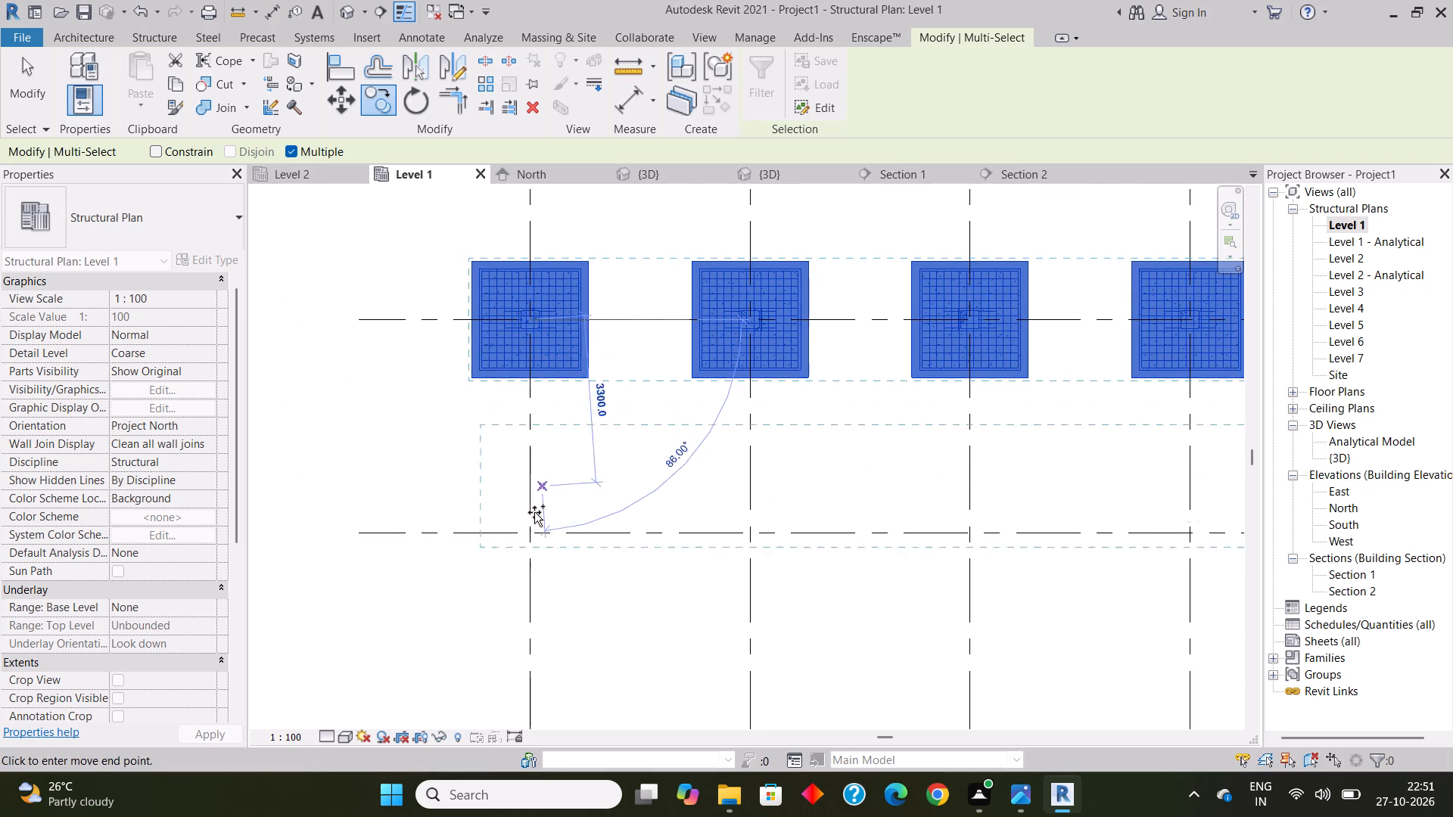
{"action": "scroll", "coordinate": [530, 527], "scroll_direction": "up", "scroll_amount": 3}
{"action": "left_click", "coordinate": [529, 532]}
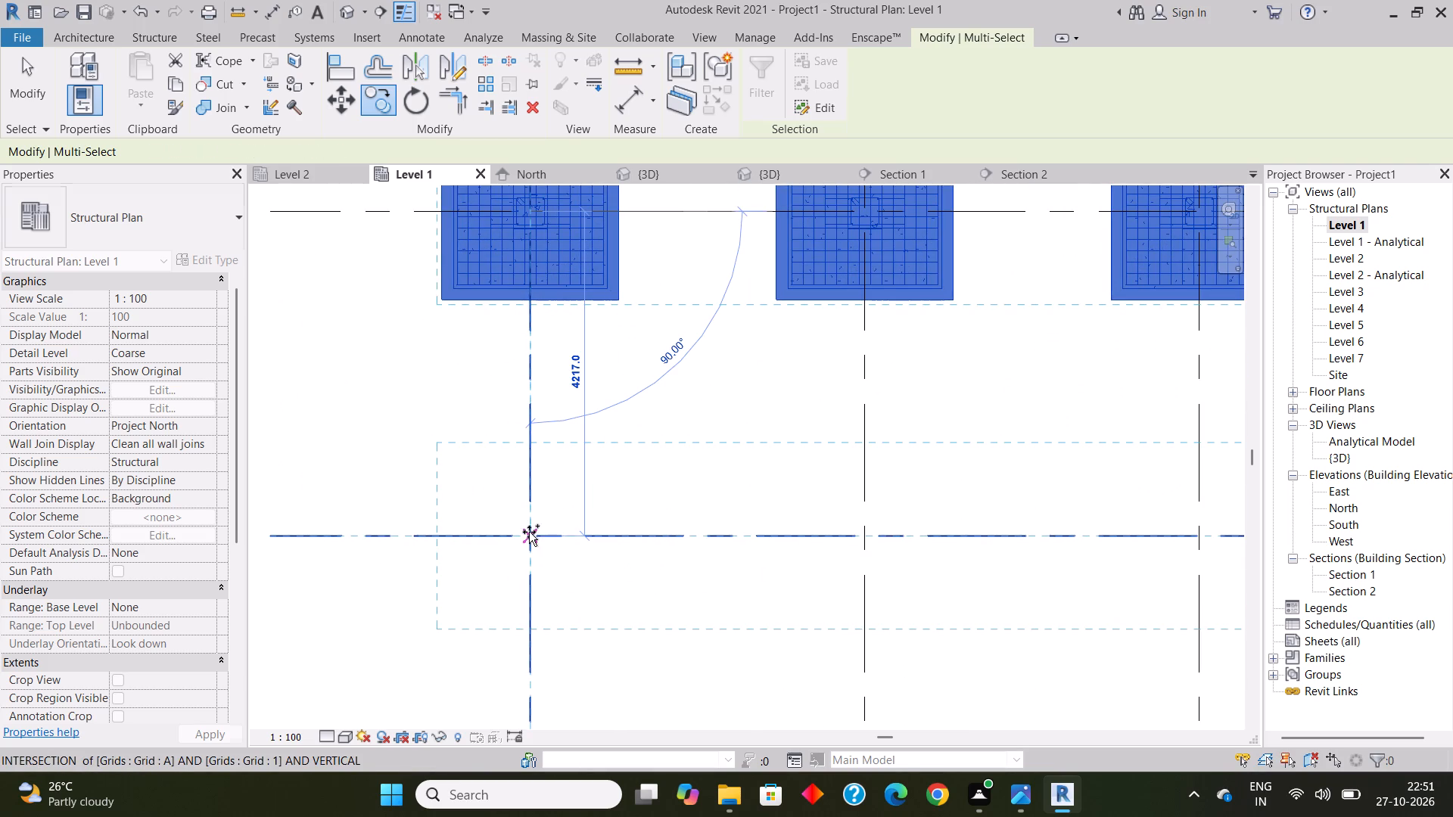
{"action": "scroll", "coordinate": [486, 456], "scroll_direction": "down", "scroll_amount": 11}
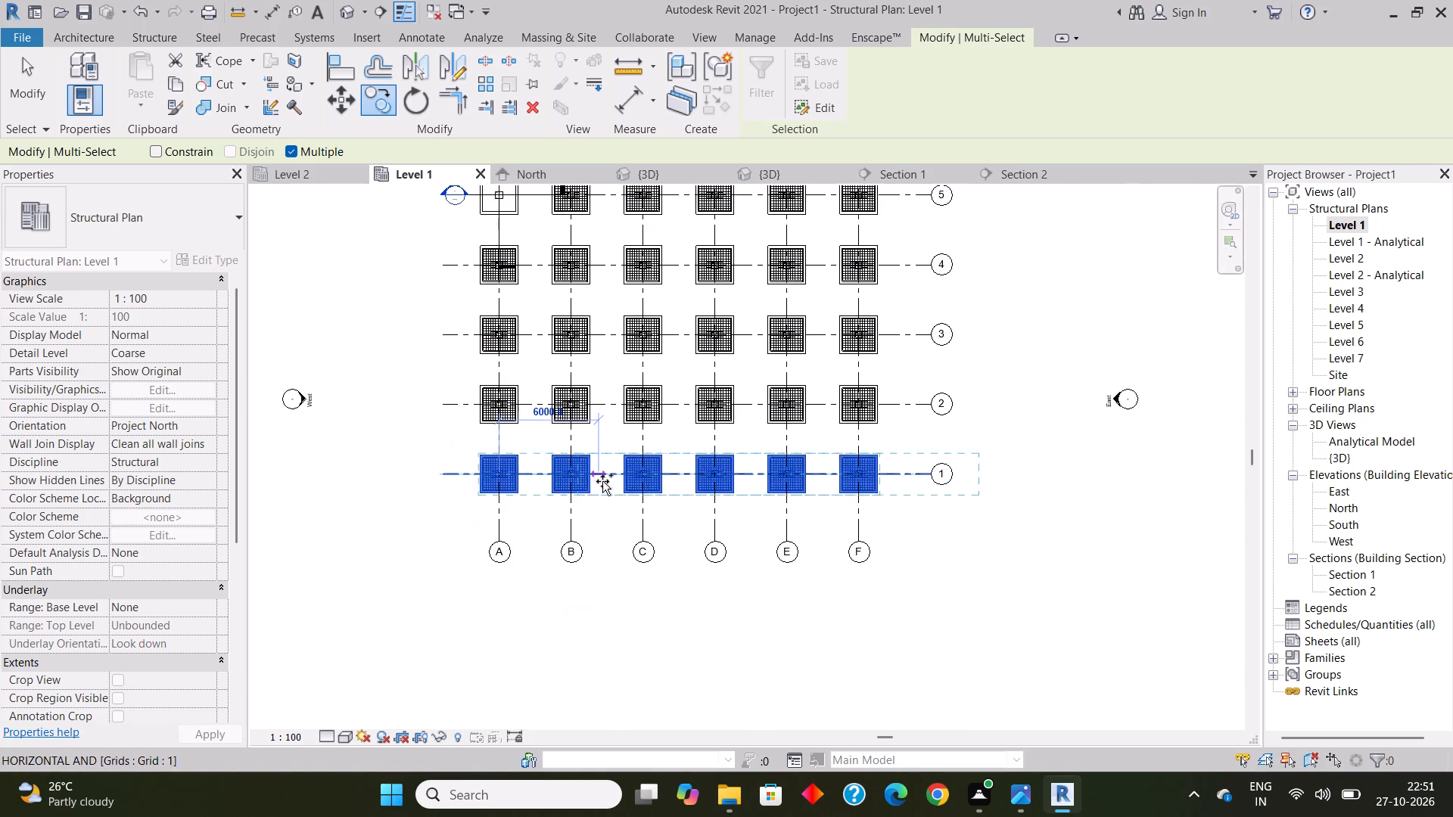
{"action": "middle_click_drag", "start_coordinate": [602, 481], "coordinate": [494, 558]}
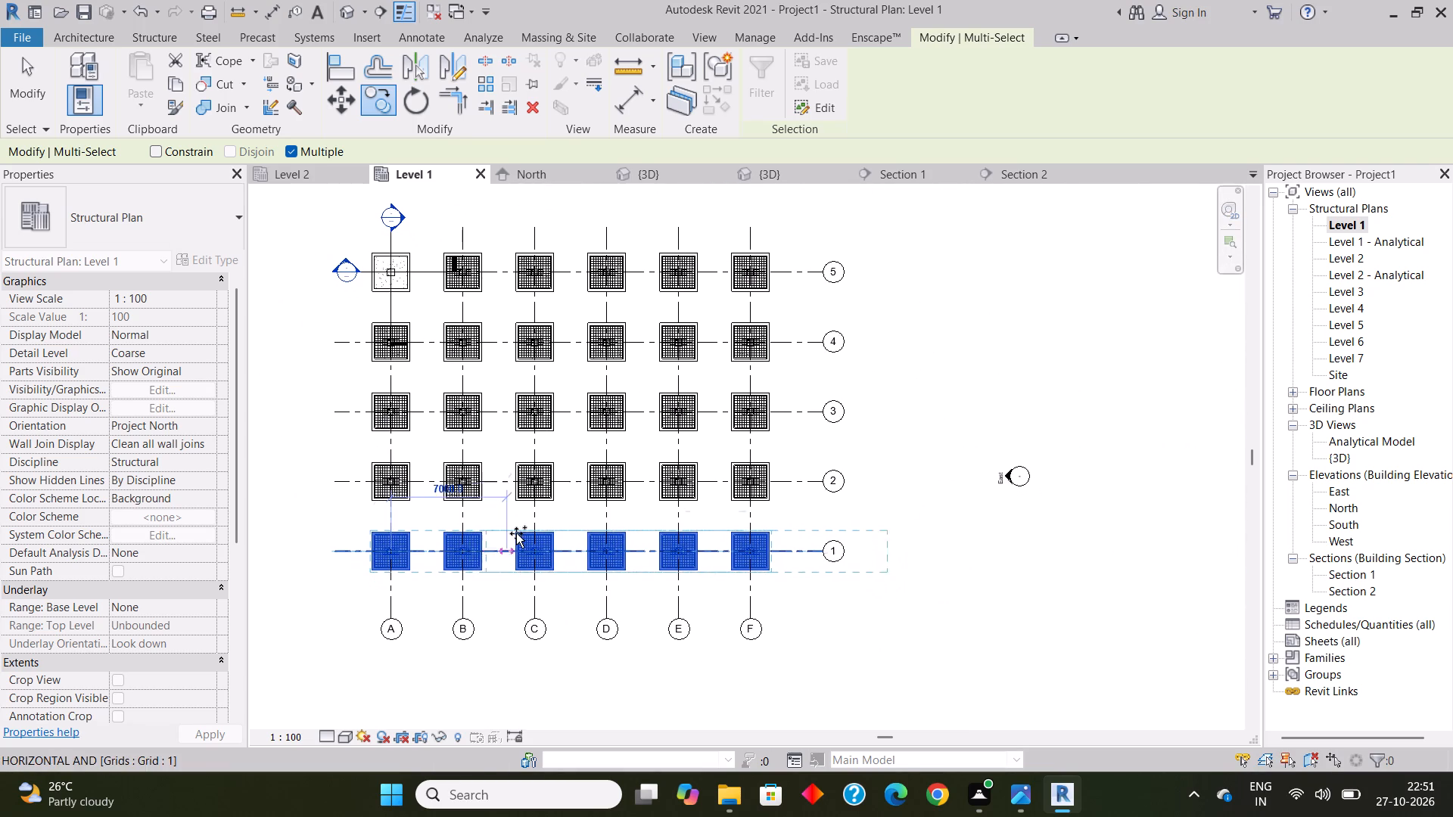
{"action": "key", "text": "Escape"}
{"action": "key", "text": "Escape"}
{"action": "key", "text": "Escape"}
{"action": "key", "text": "Escape"}
Examine the layout of the copied footings and columns across grids 1 to 5 in the Level 1 plan.
{"action": "scroll", "coordinate": [582, 384], "scroll_direction": "up", "scroll_amount": 5}
{"action": "scroll", "coordinate": [582, 384], "scroll_direction": "down", "scroll_amount": 1}
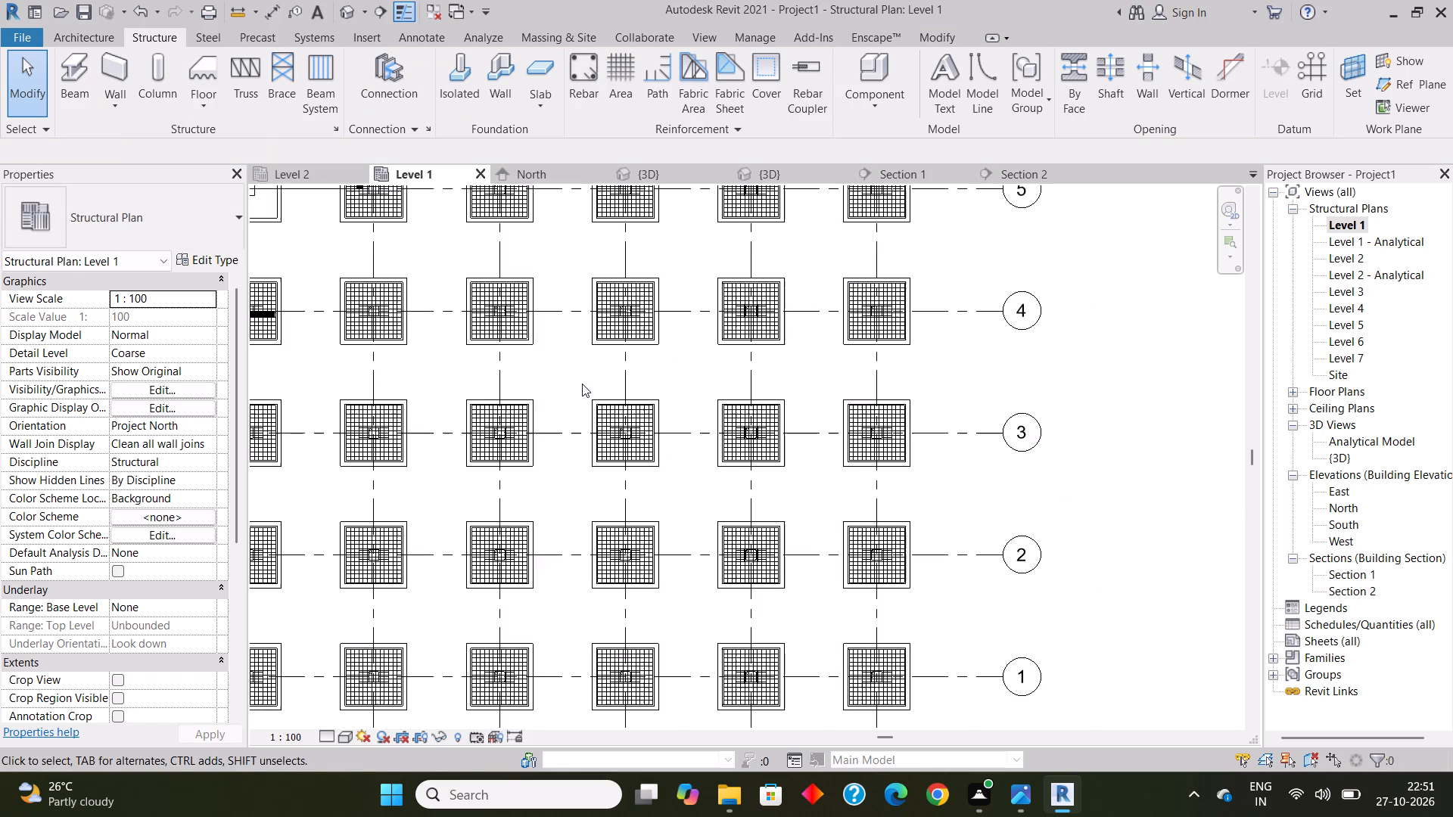
{"action": "scroll", "coordinate": [582, 384], "scroll_direction": "down", "scroll_amount": 1}
{"action": "middle_click_drag", "start_coordinate": [582, 384], "coordinate": [568, 396]}
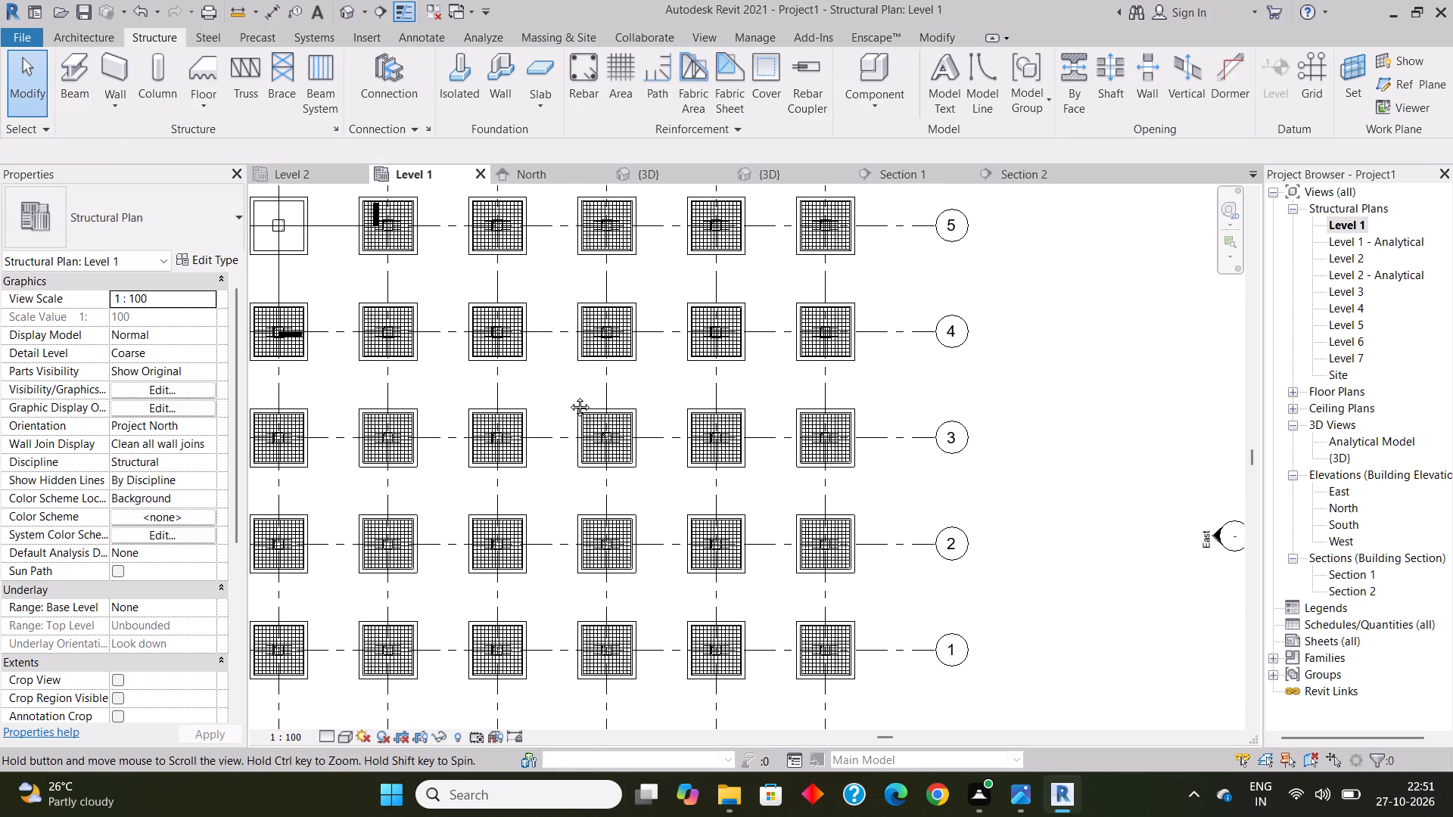
{"action": "middle_click_drag", "start_coordinate": [568, 396], "coordinate": [565, 403]}
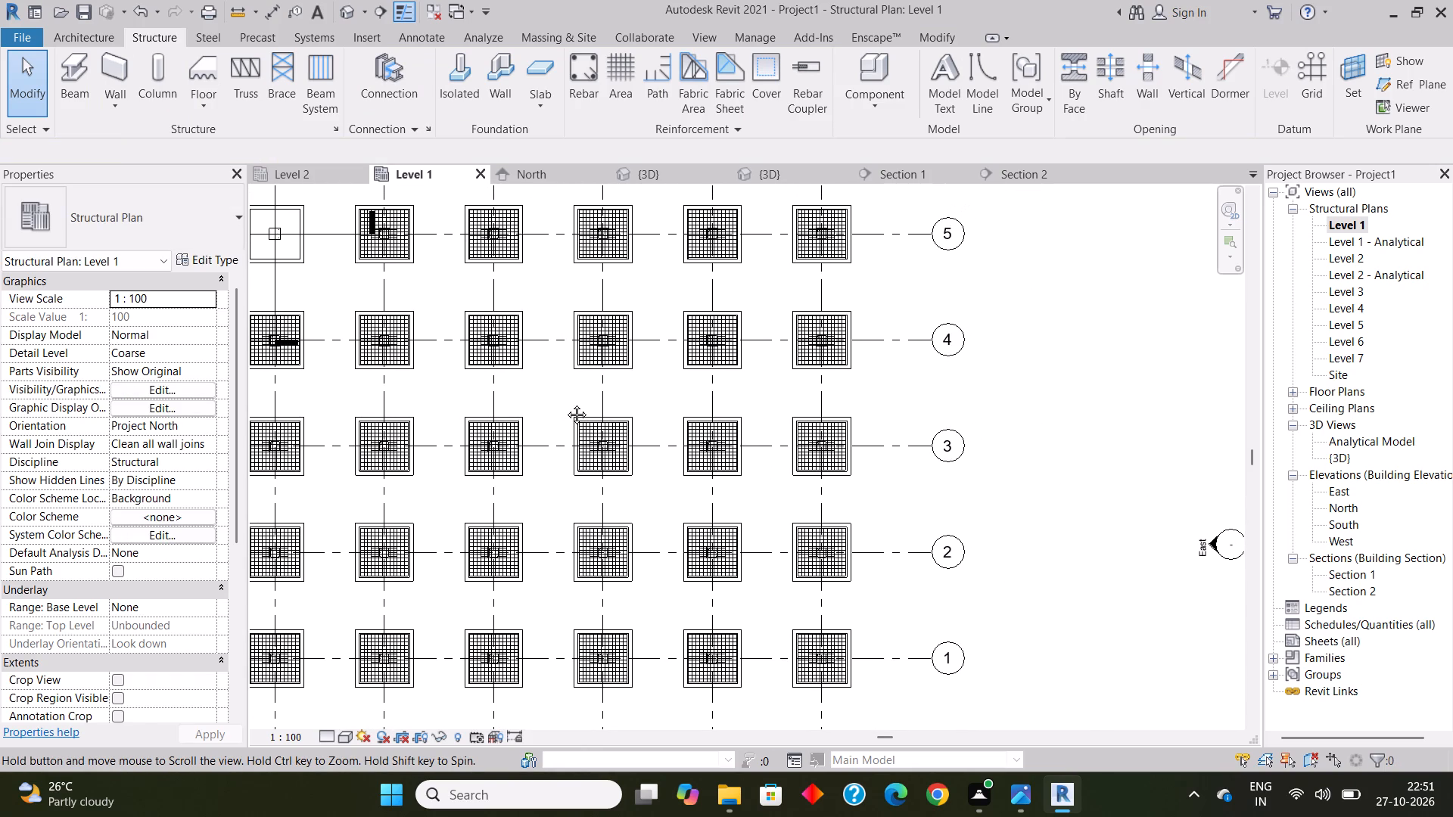
{"action": "middle_click_drag", "start_coordinate": [565, 403], "coordinate": [571, 403]}
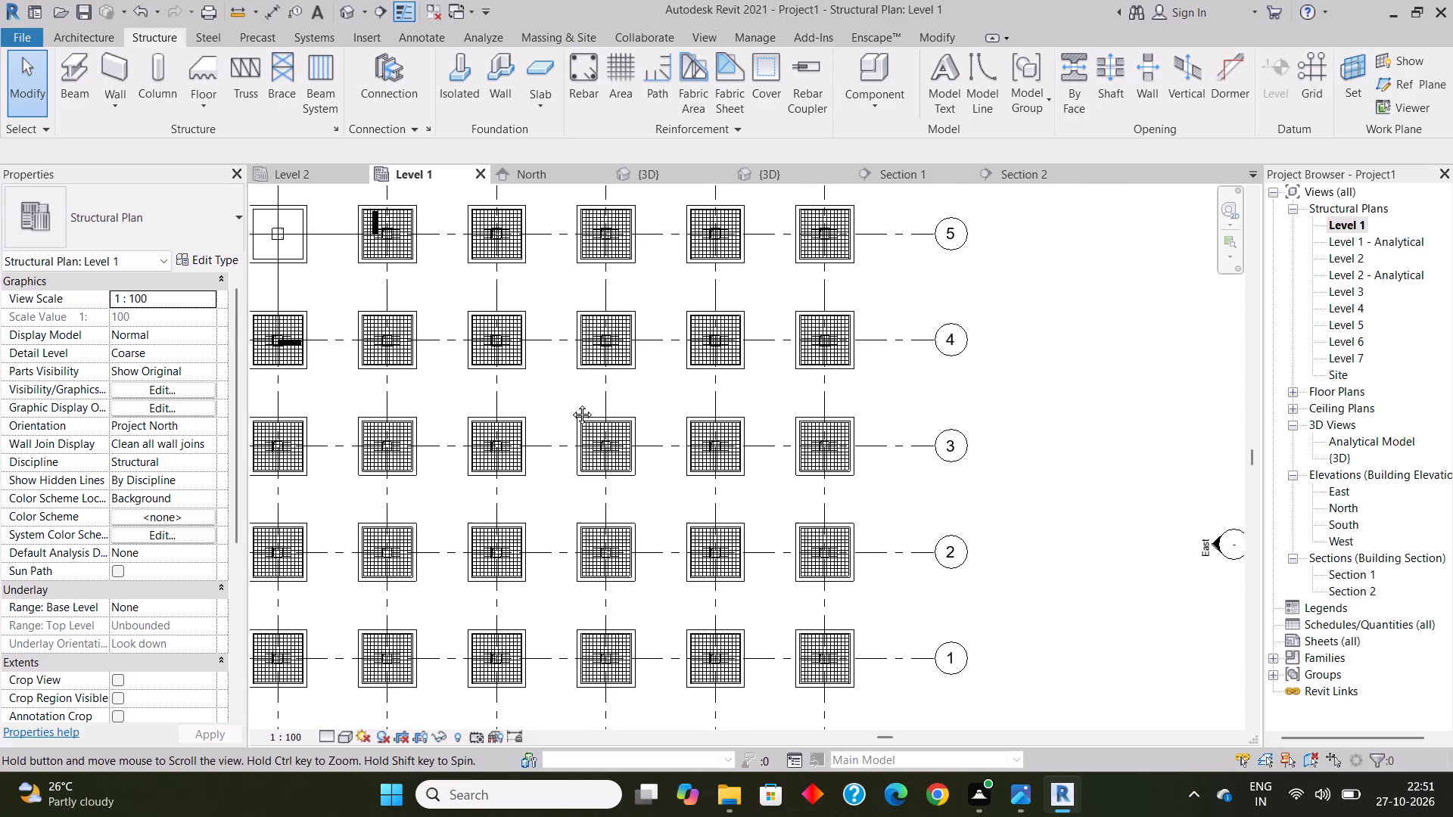
{"action": "middle_click_drag", "start_coordinate": [571, 403], "coordinate": [614, 398]}
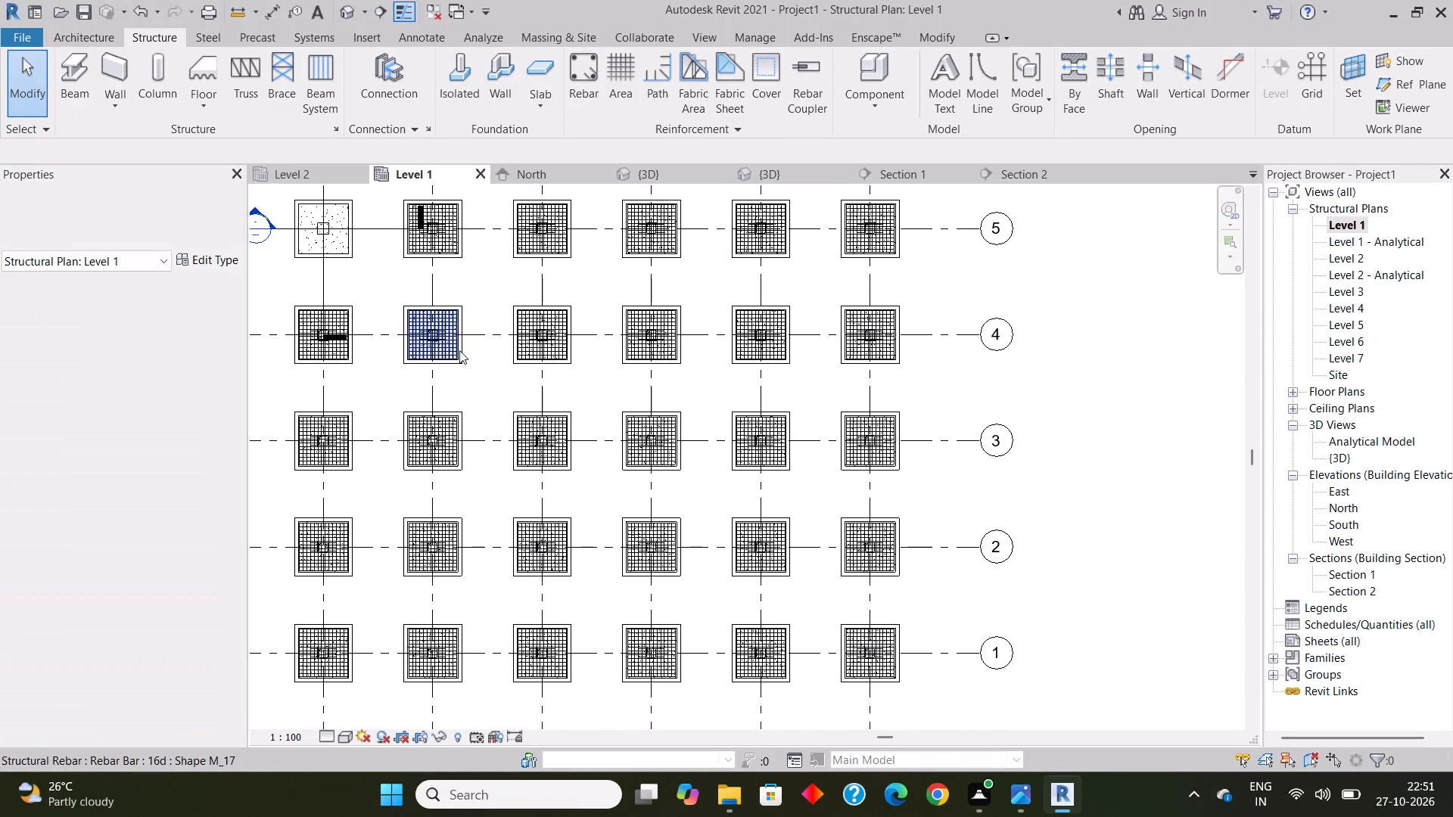
{"action": "left_click", "coordinate": [387, 287]}
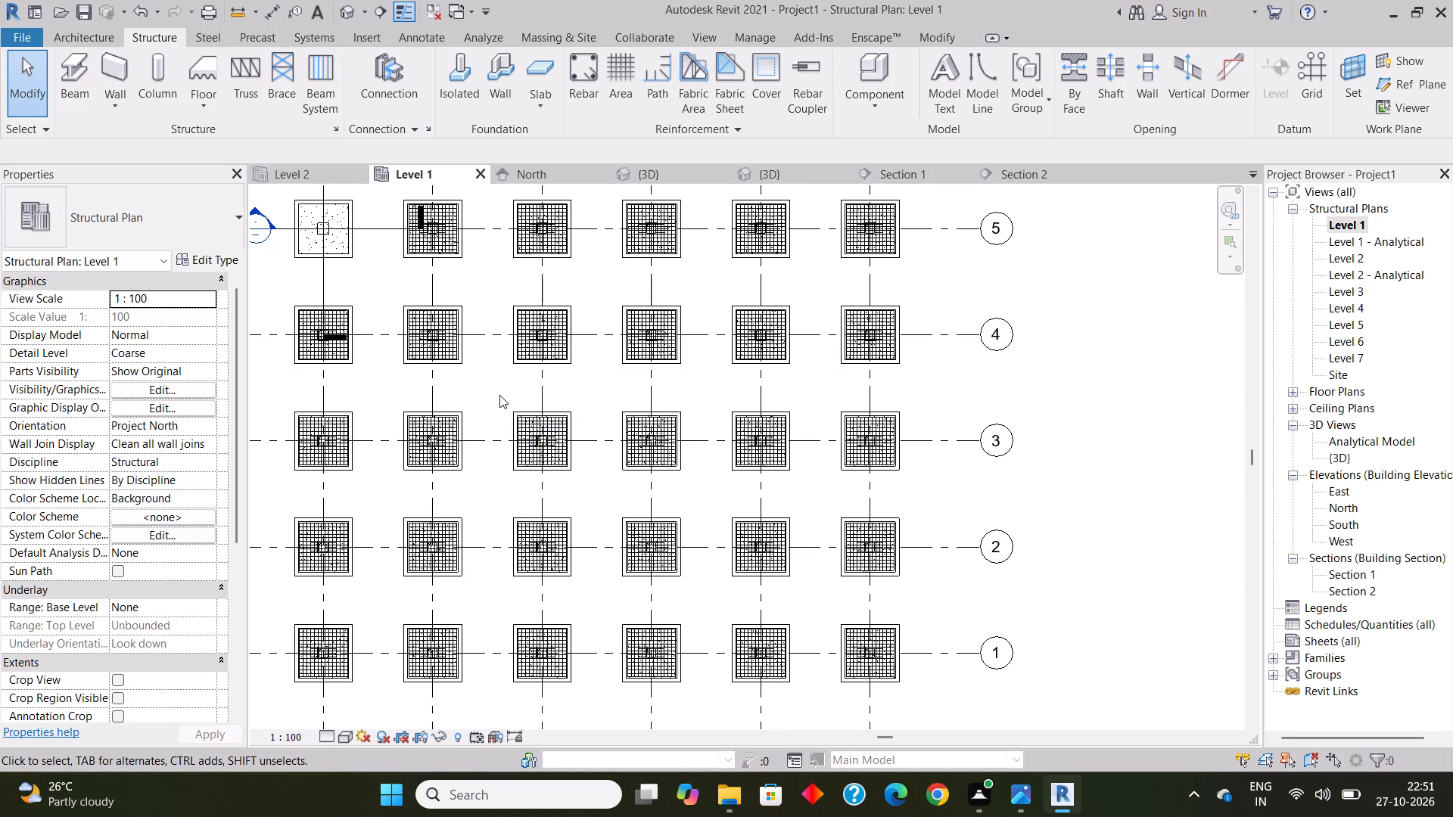
Delete the six interior footings with their columns and rebar on grids C and D, at grids 2 to 4.
{"action": "middle_click_drag", "start_coordinate": [499, 395], "coordinate": [467, 398]}
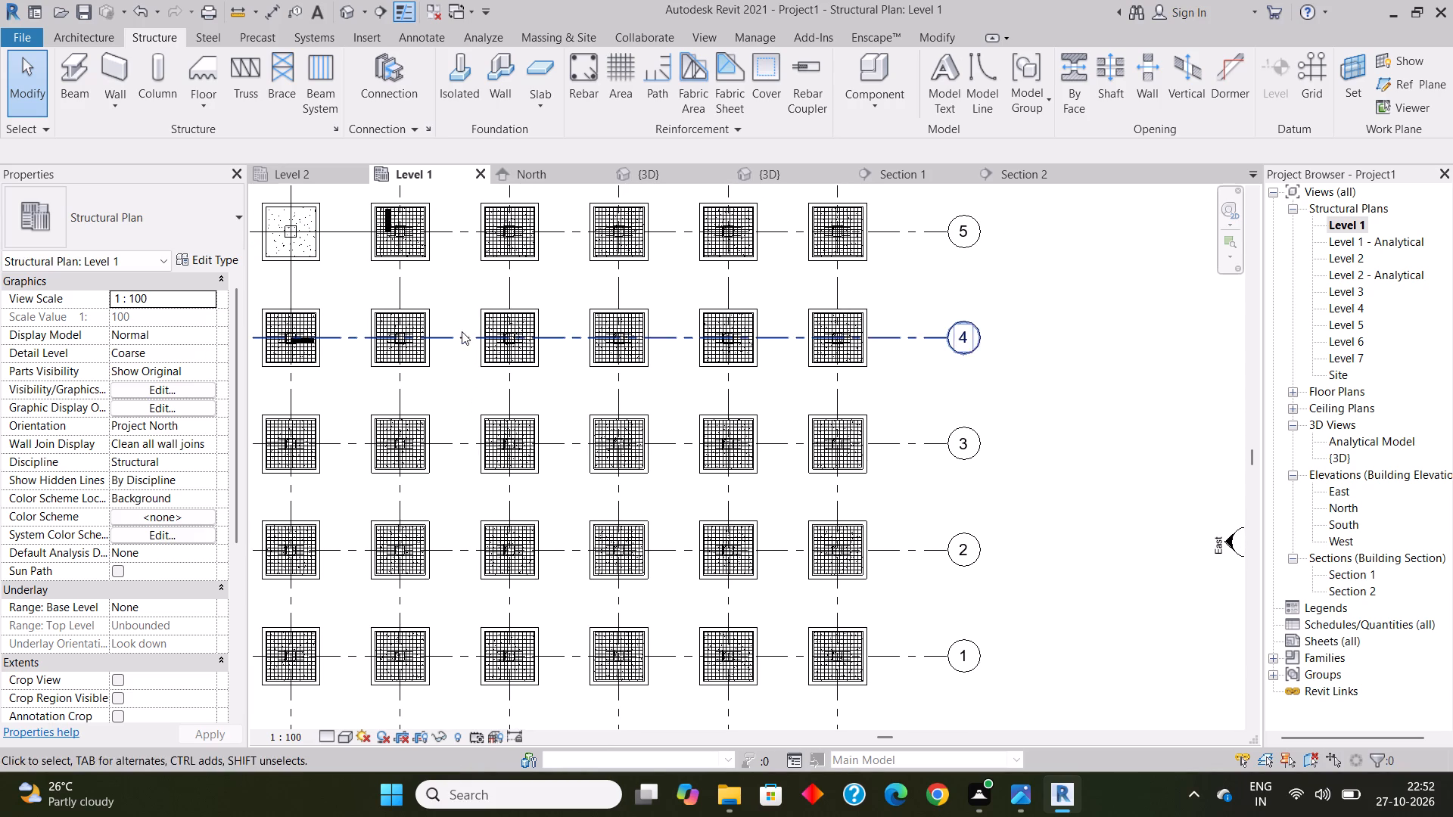
{"action": "left_click_drag", "start_coordinate": [462, 298], "coordinate": [657, 583]}
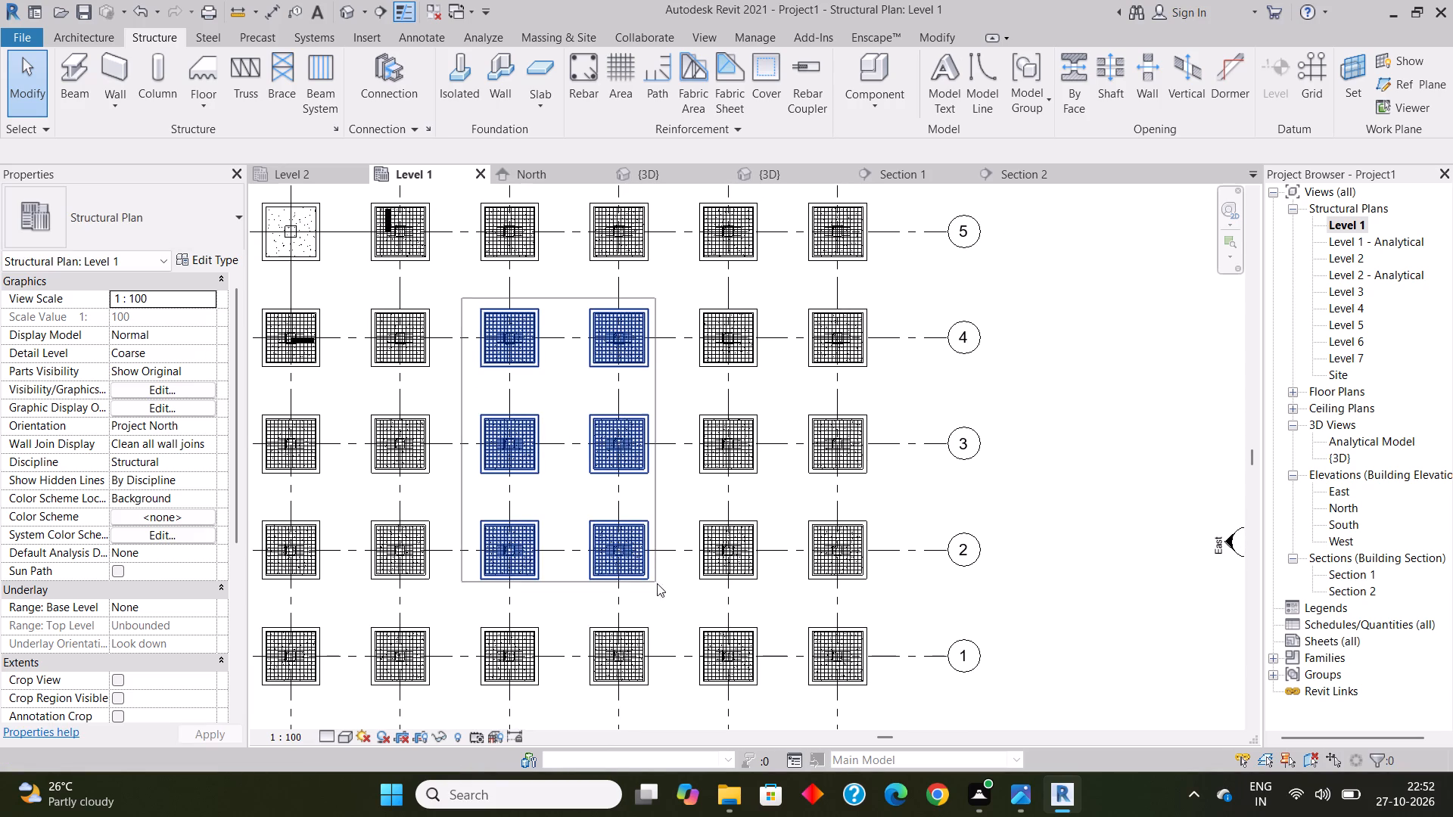
{"action": "left_click_drag", "start_coordinate": [657, 583], "coordinate": [667, 593]}
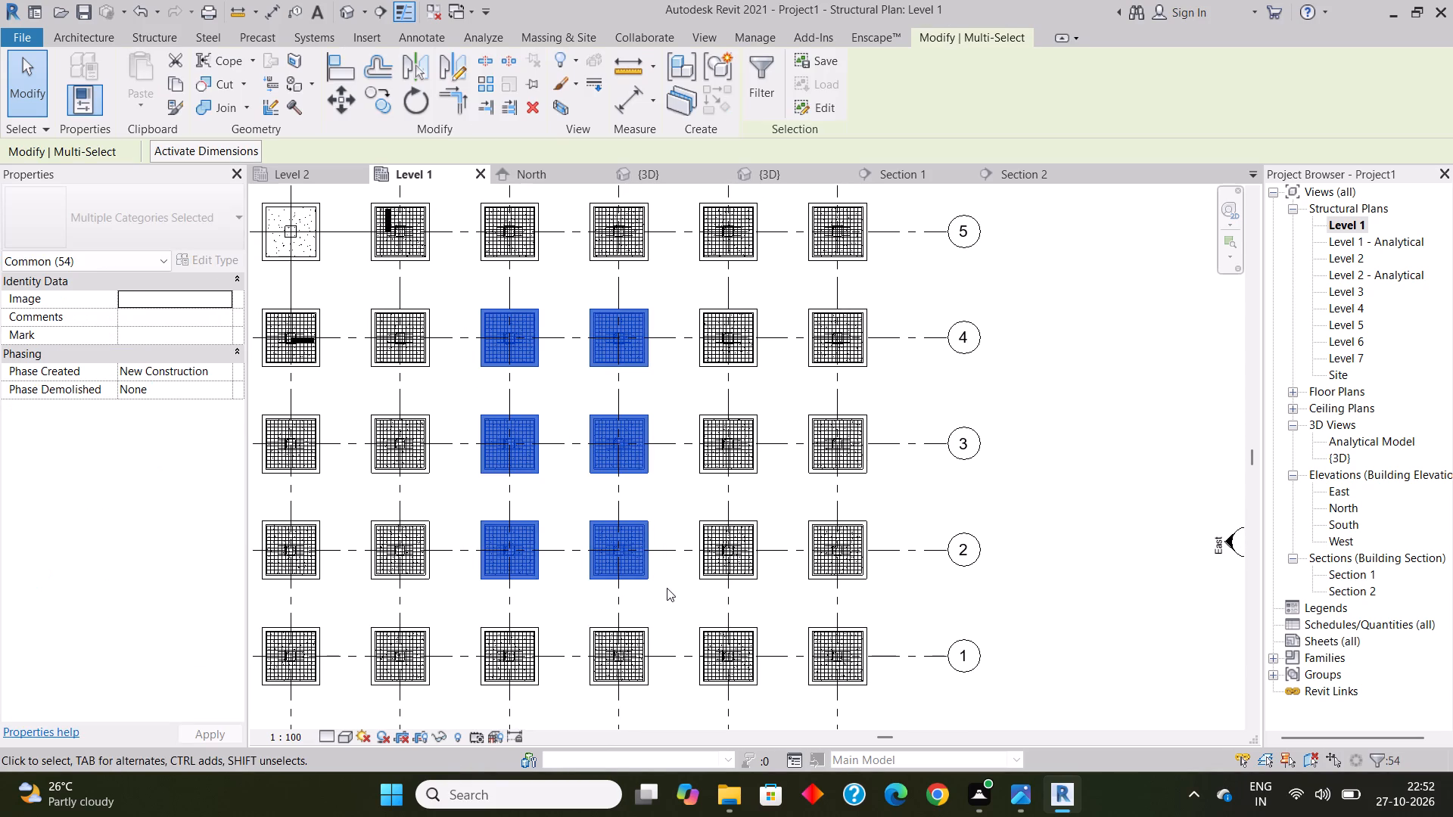
{"action": "key", "text": "Delete"}
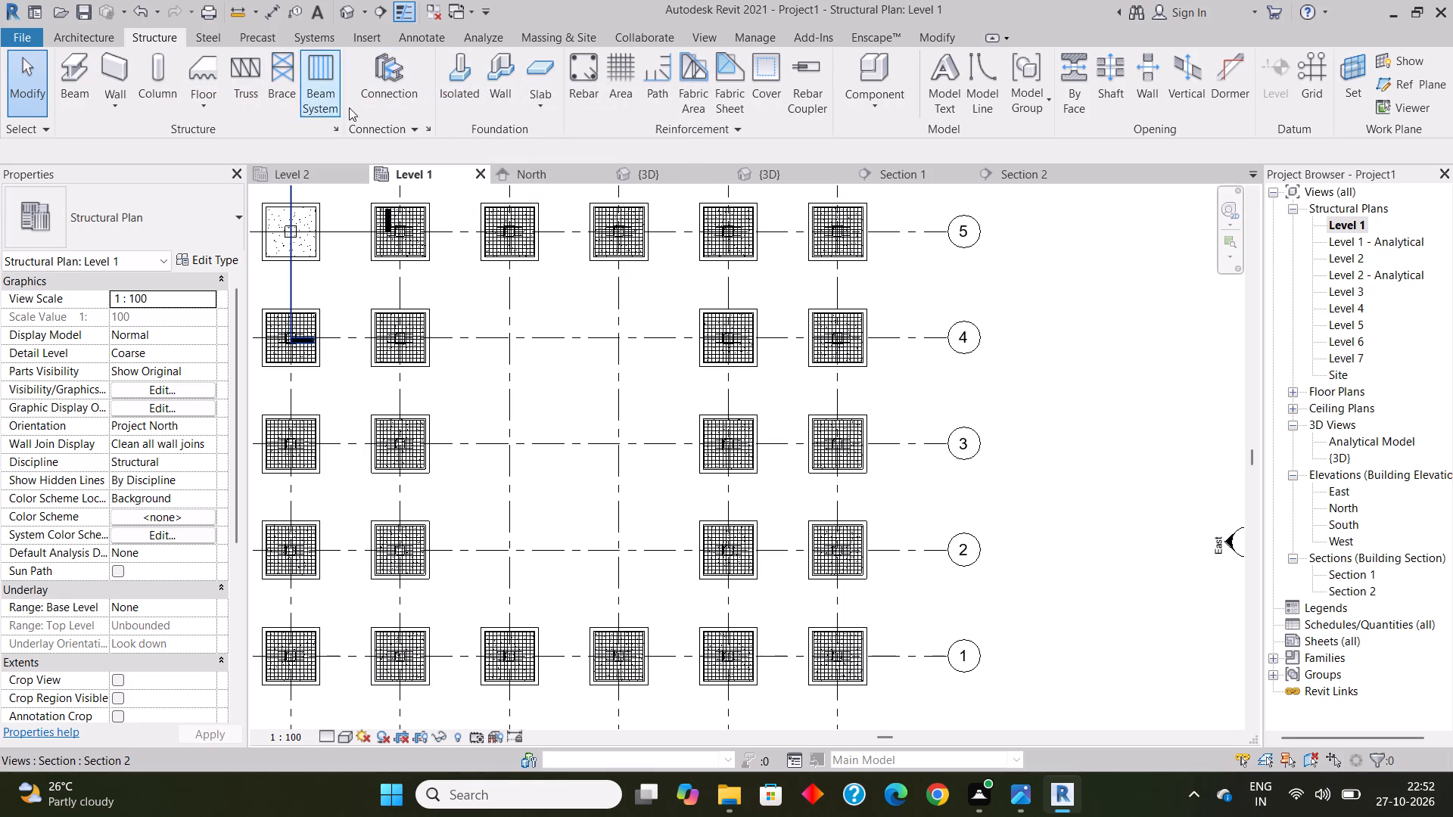
Start an isolated foundation and duplicate the M_Footing-Rectangular type as 2200x2200x650.
{"action": "left_click", "coordinate": [456, 78]}
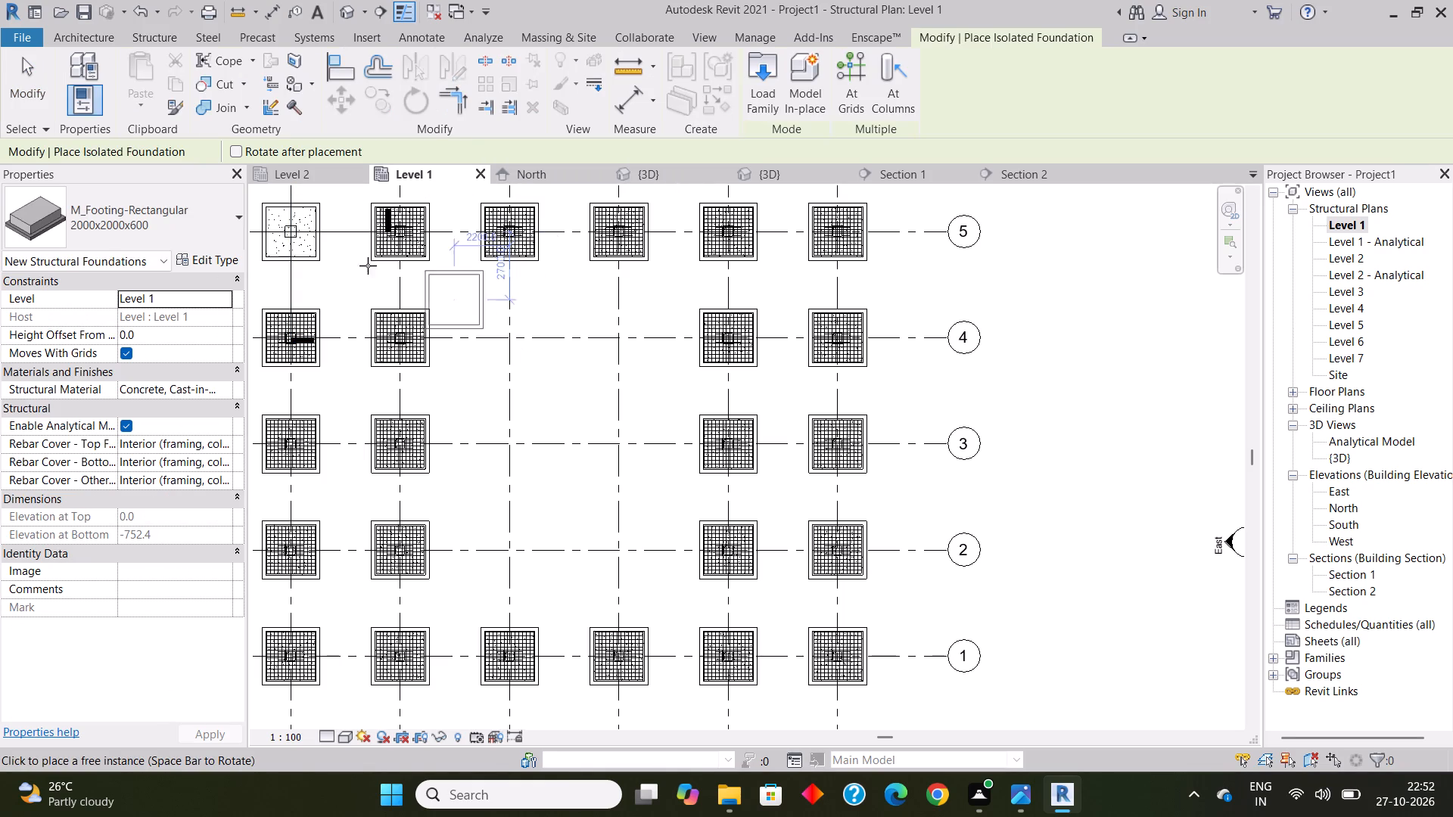
{"action": "left_click", "coordinate": [220, 261]}
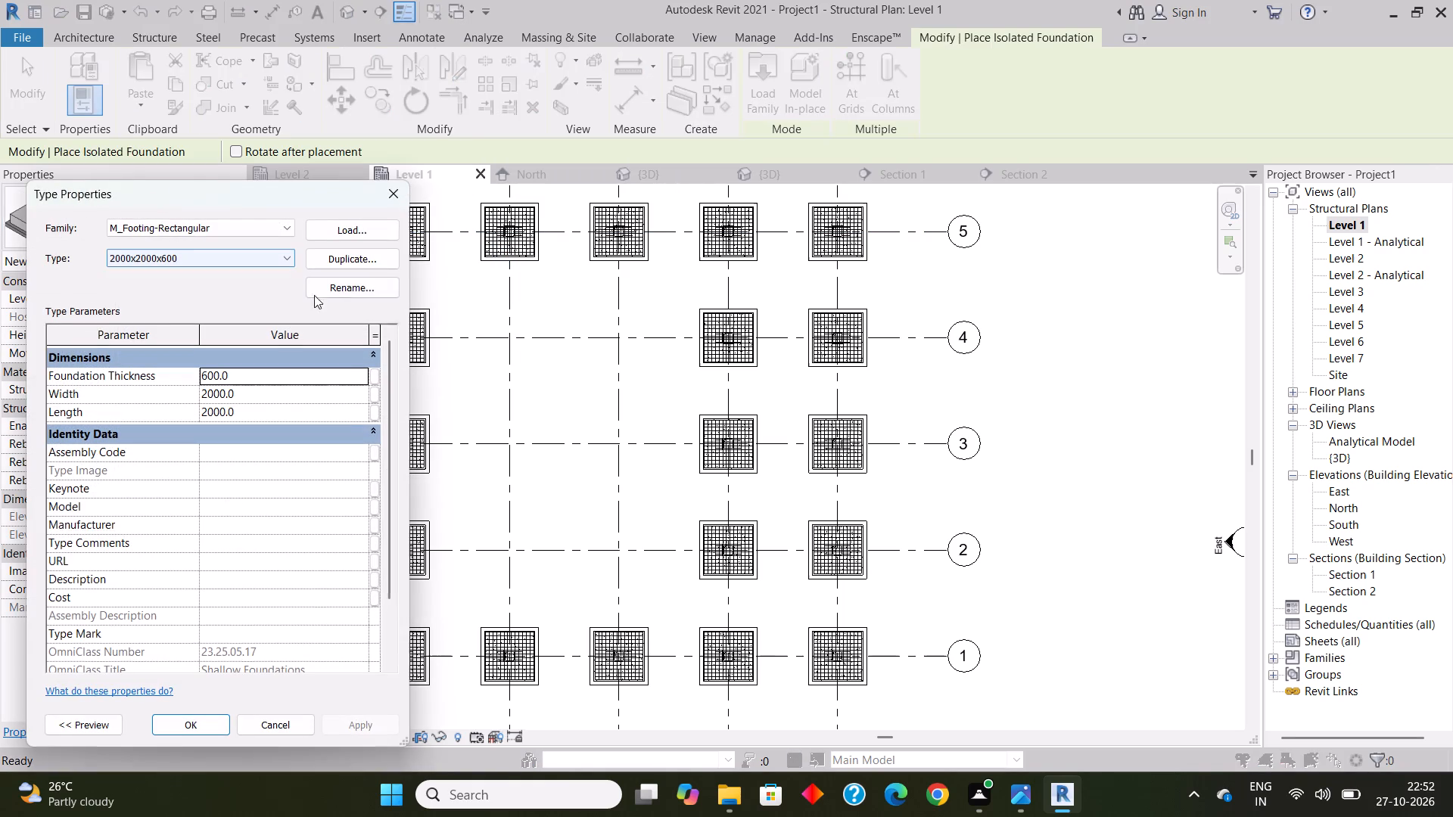
{"action": "left_click", "coordinate": [342, 259]}
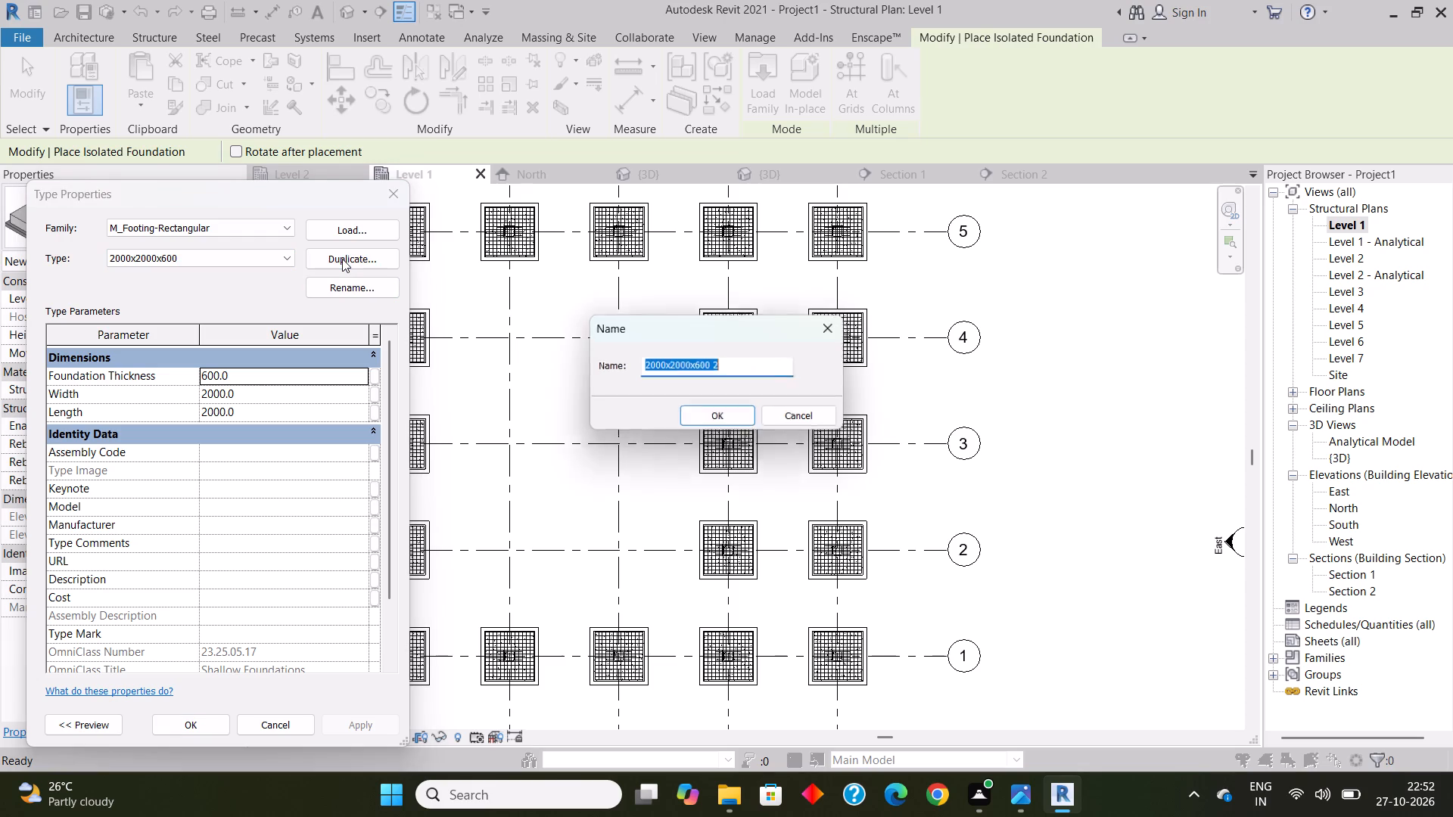
{"action": "type", "text": "2200"}
{"action": "type", "text": "x2200"}
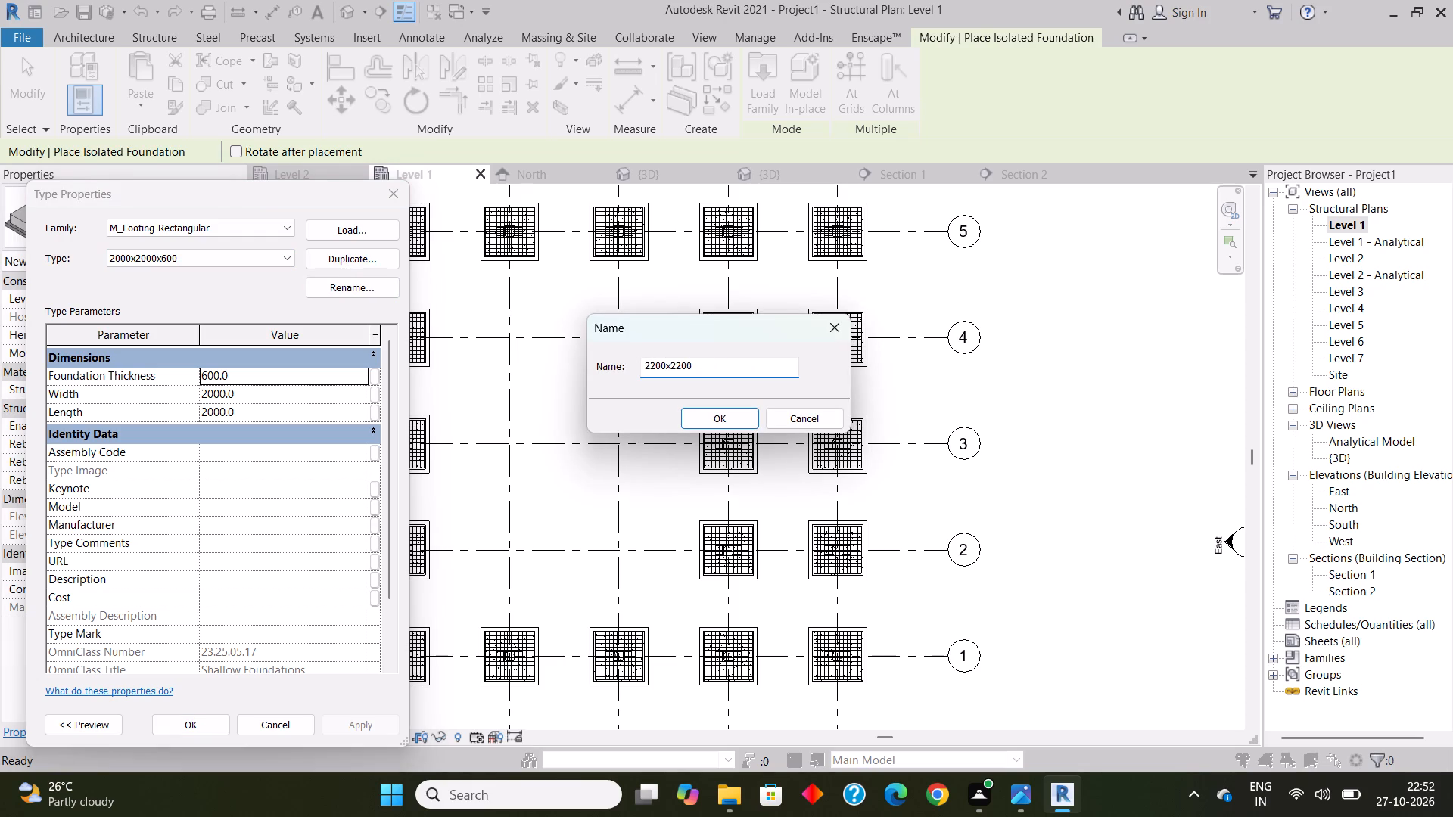
{"action": "type", "text": "x650"}
{"action": "key", "text": "Return"}
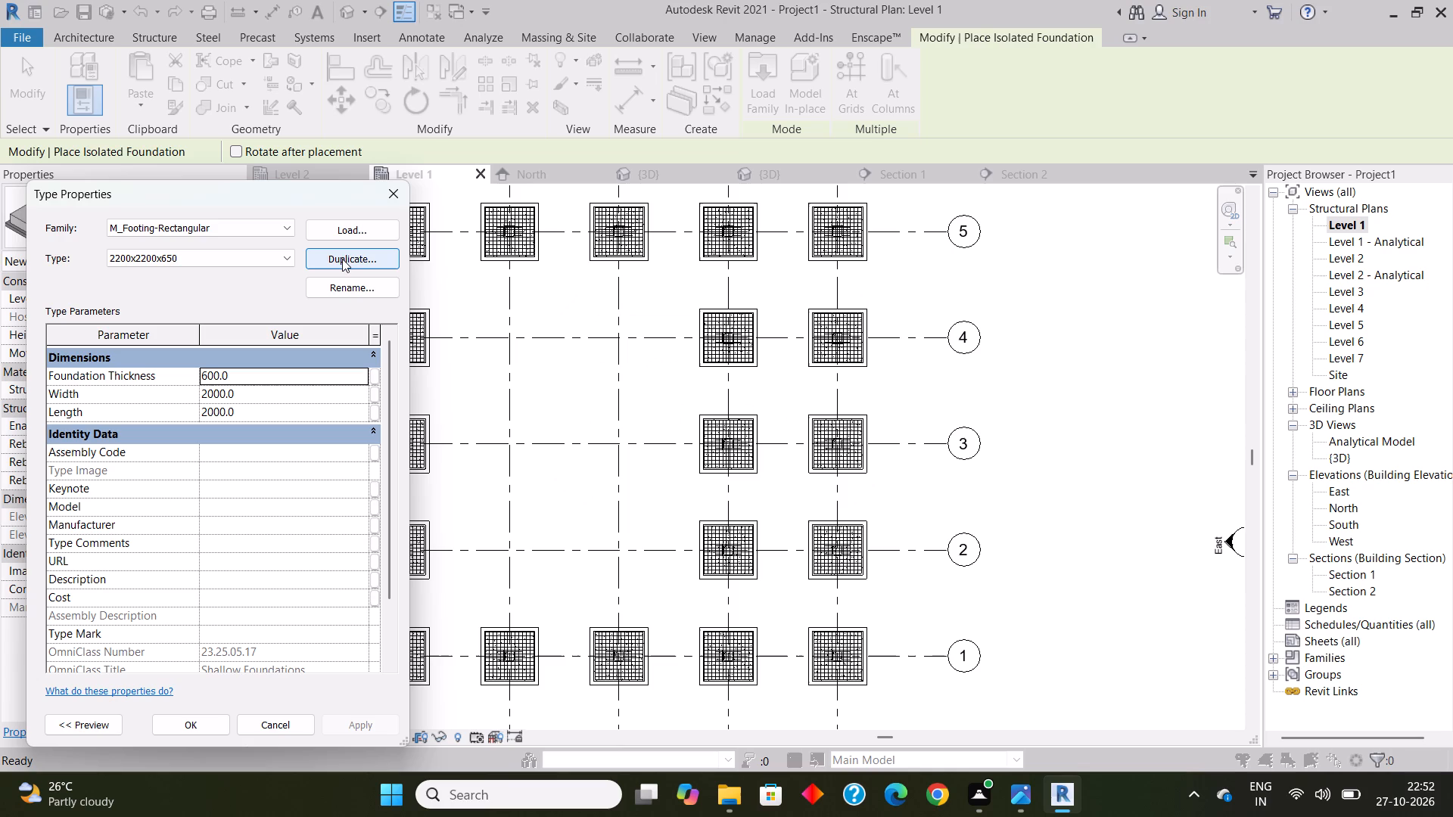
Set the new footing type's foundation thickness to 650, width to 2200 and length to 2200.
{"action": "left_click", "coordinate": [260, 377]}
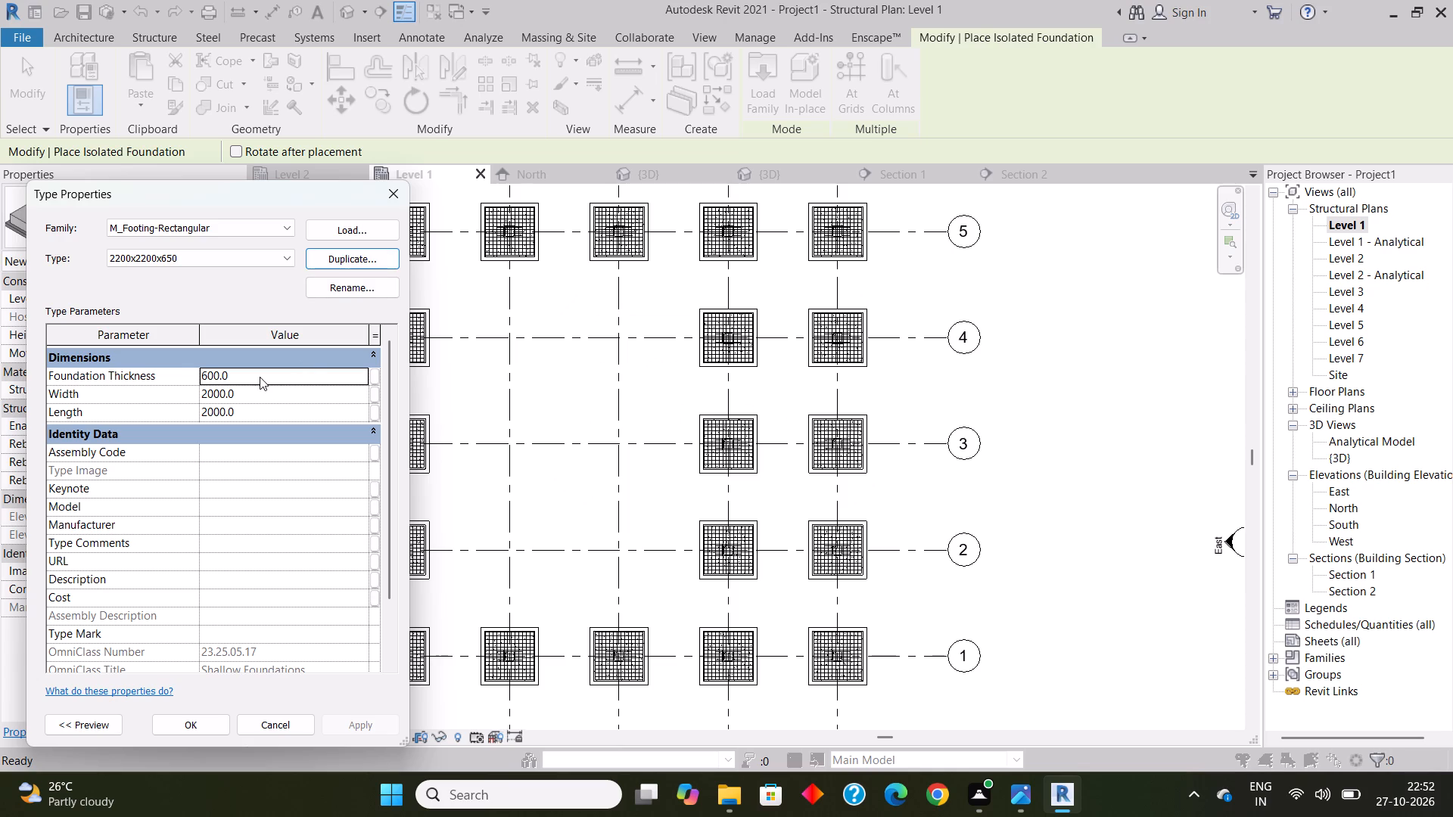
{"action": "type", "text": "650"}
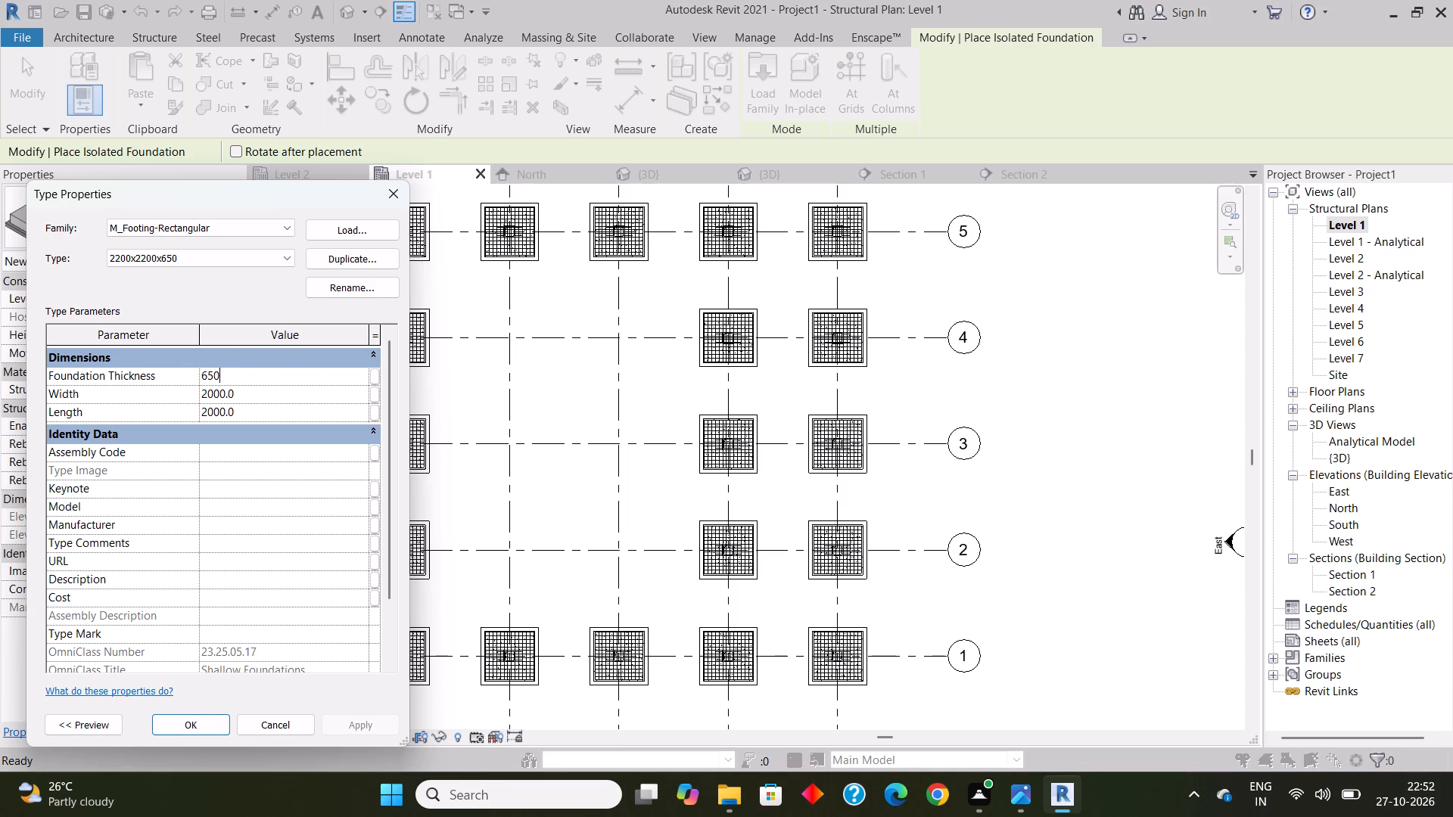
{"action": "key", "text": "Return"}
{"action": "left_click", "coordinate": [253, 393]}
{"action": "type", "text": "2200"}
{"action": "key", "text": "Return"}
{"action": "left_click", "coordinate": [258, 414]}
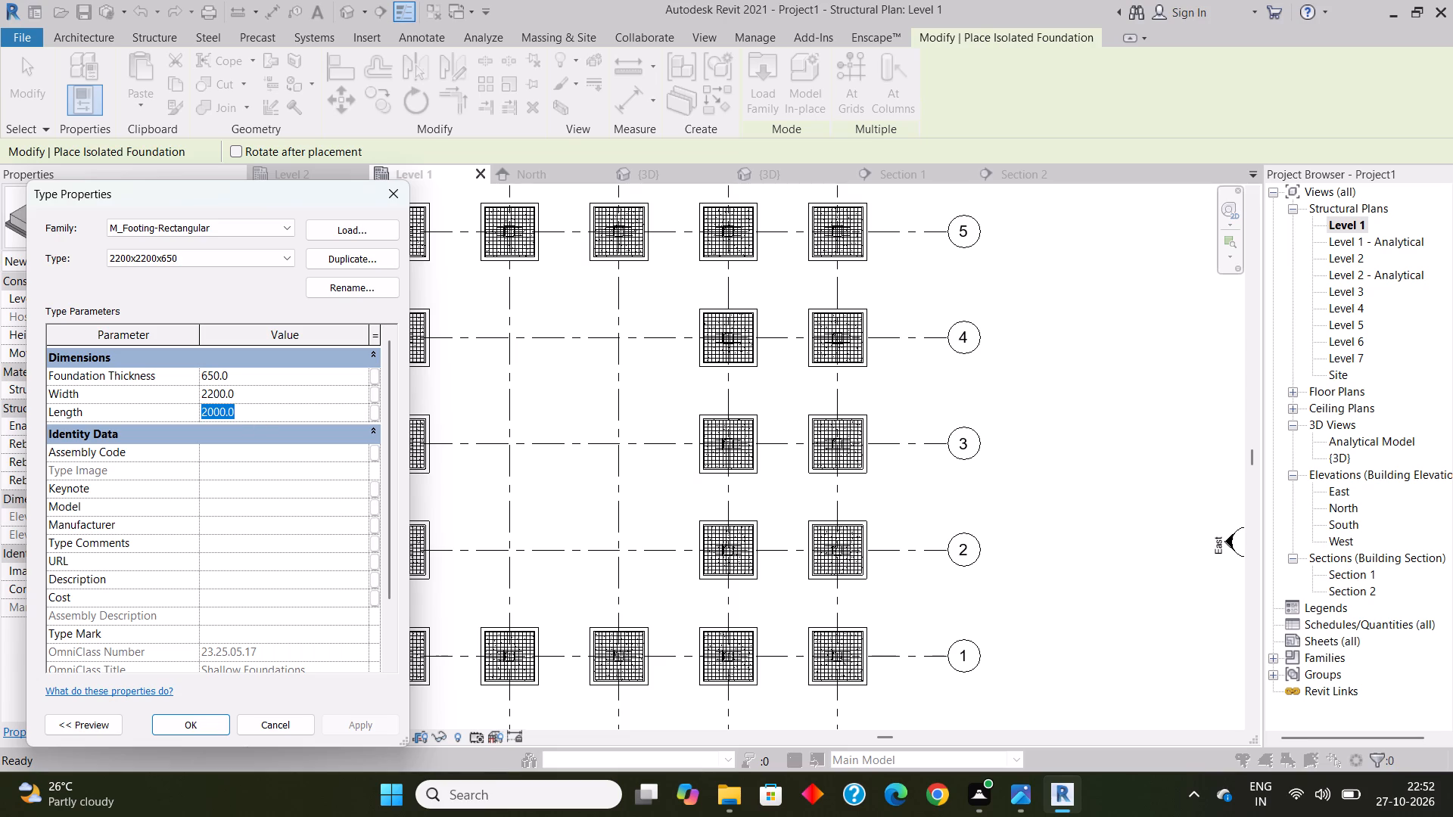
{"action": "type", "text": "2200"}
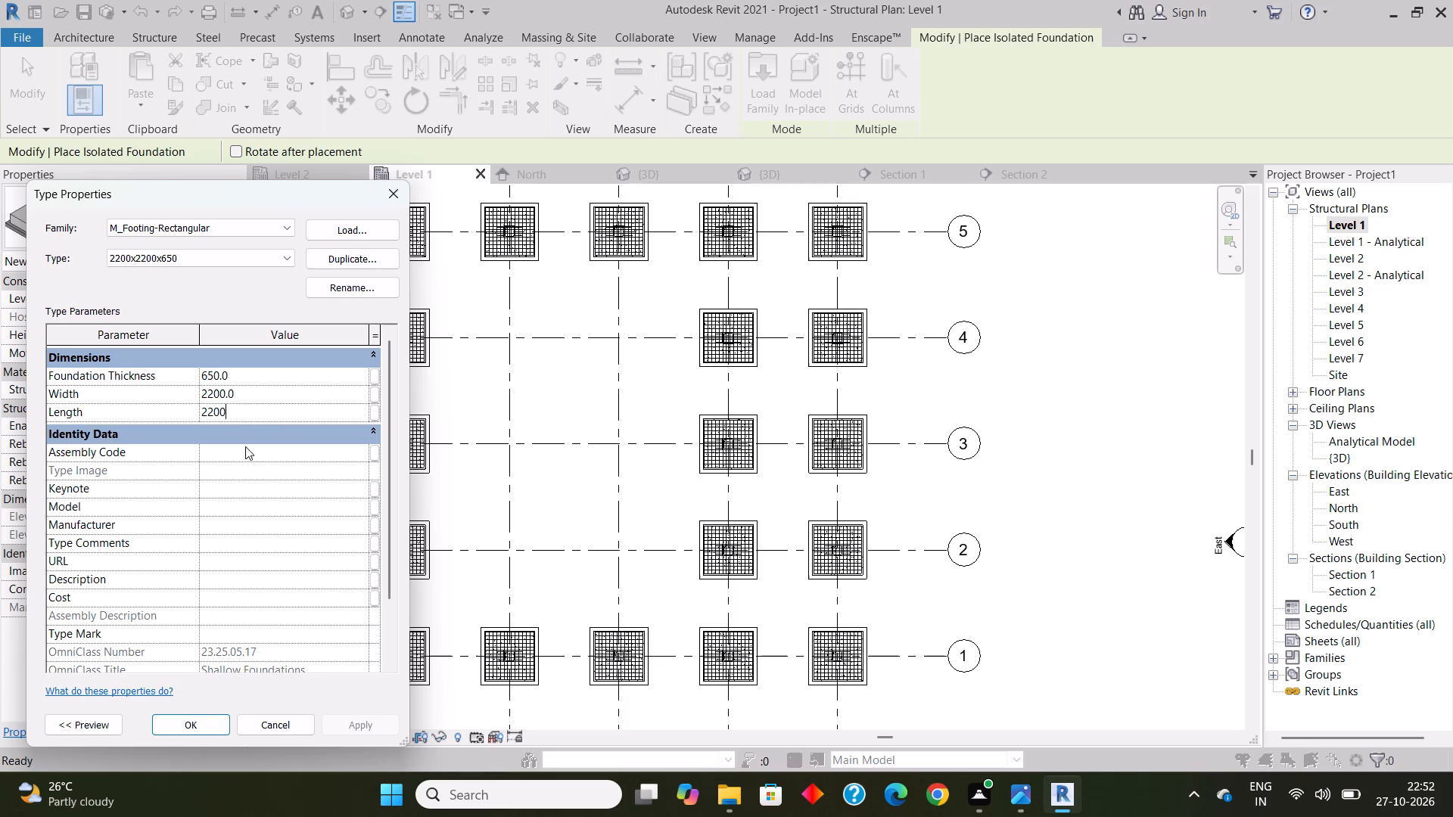
{"action": "left_click", "coordinate": [190, 724]}
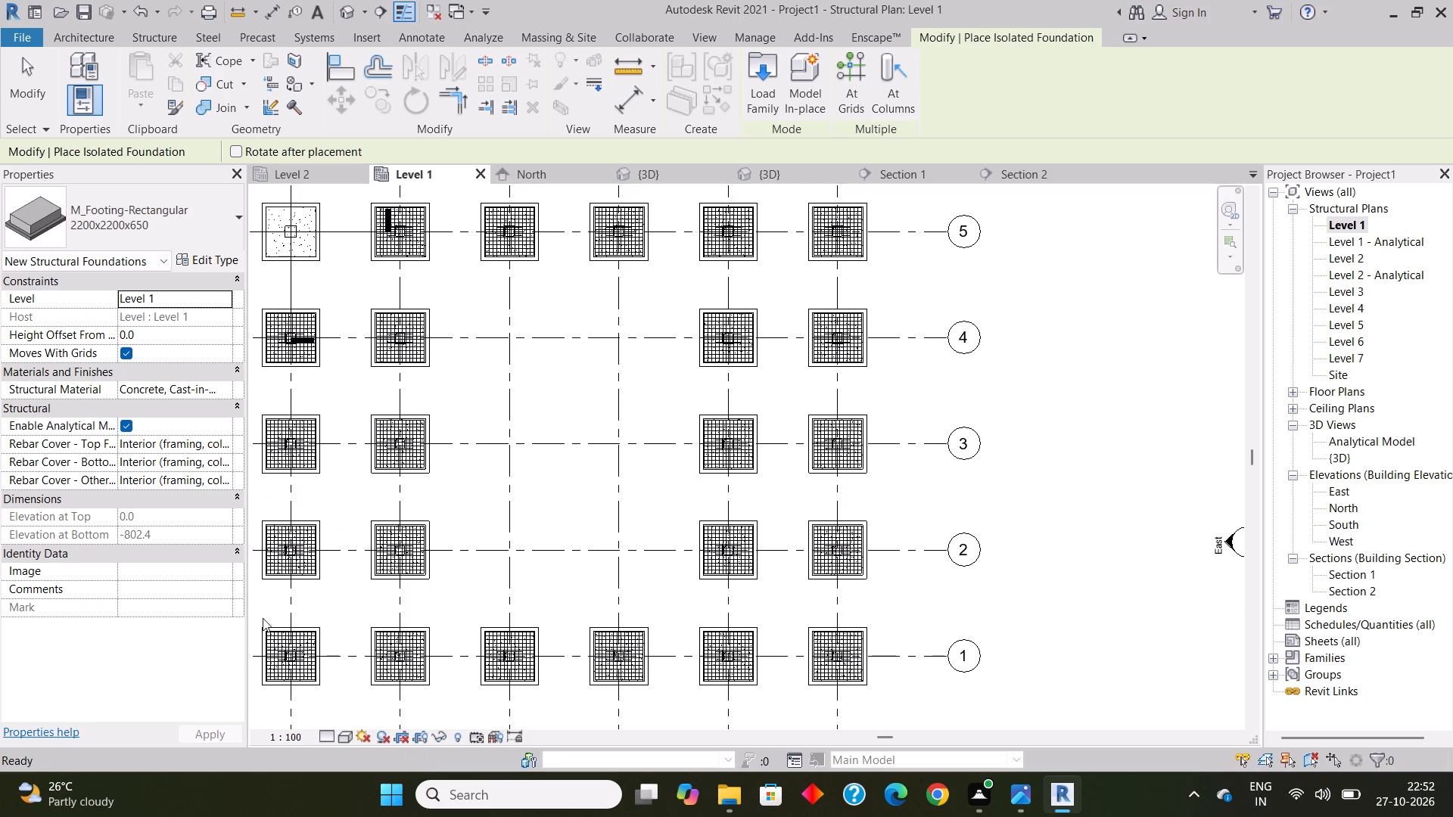
Place one 2200x2200x650 footing at grid intersection C-4 and end the placement.
{"action": "left_click", "coordinate": [509, 338]}
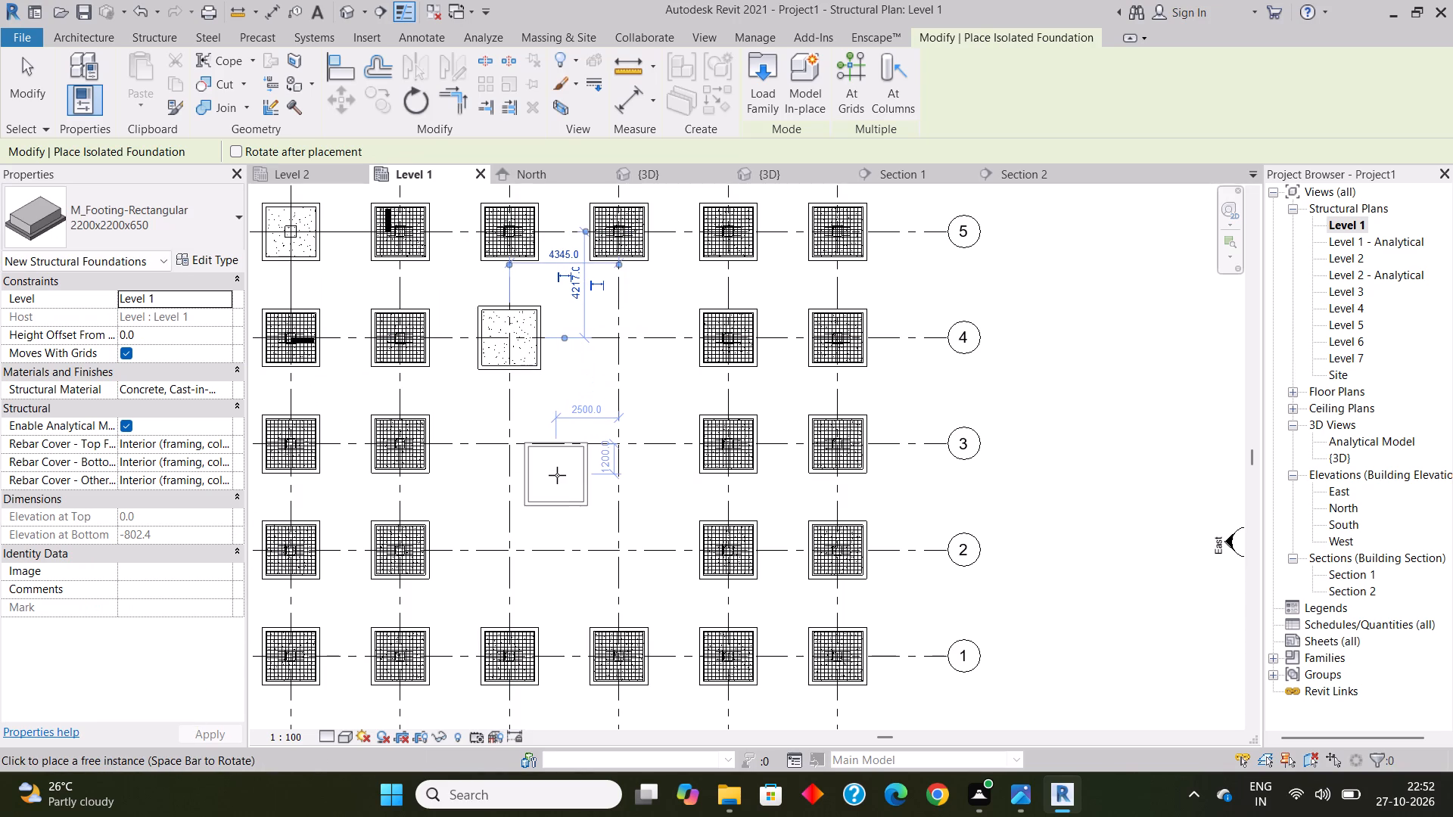
{"action": "key", "text": "Escape"}
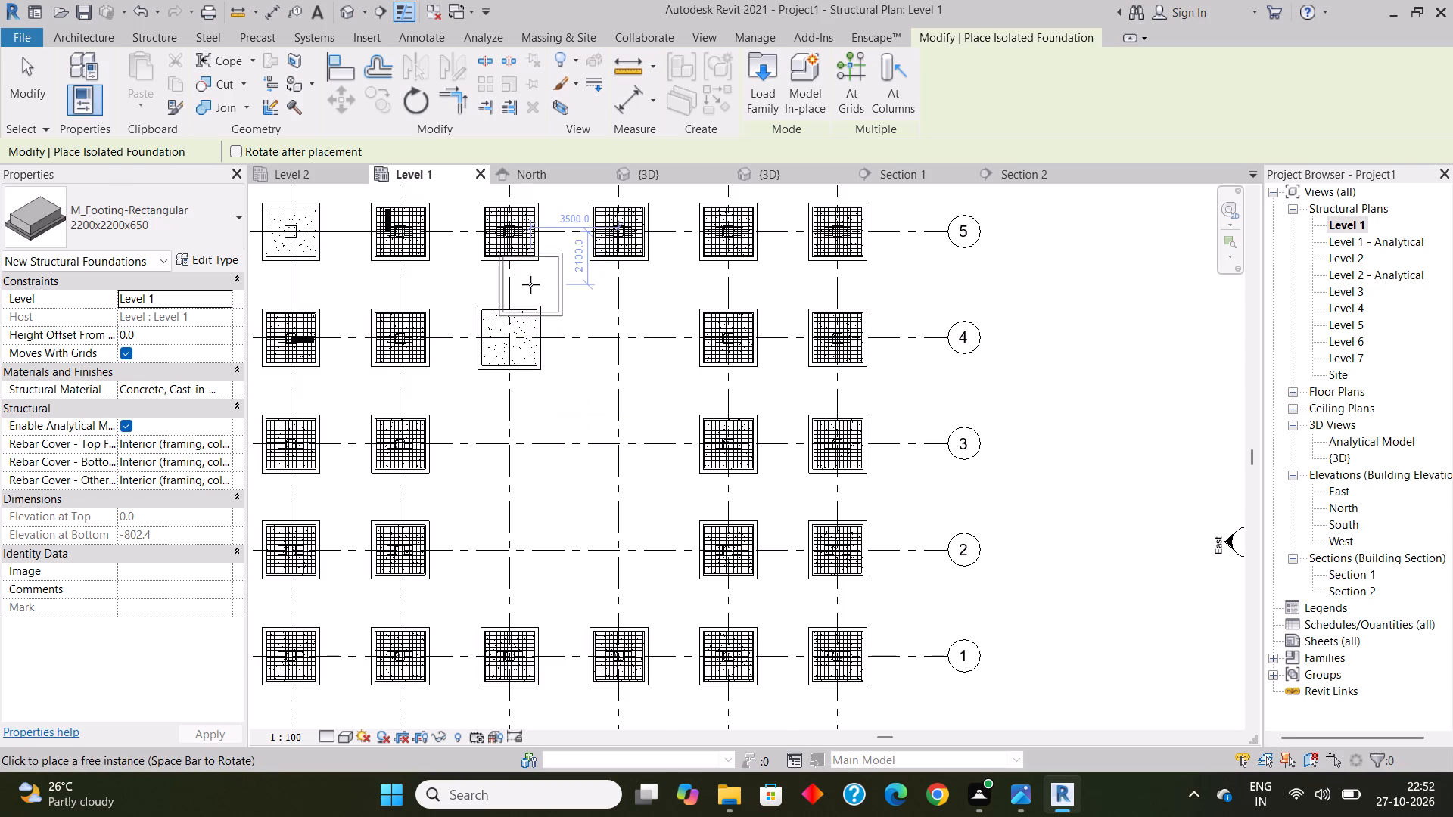
{"action": "scroll", "coordinate": [530, 284], "scroll_direction": "up", "scroll_amount": 2}
{"action": "key", "text": "Escape"}
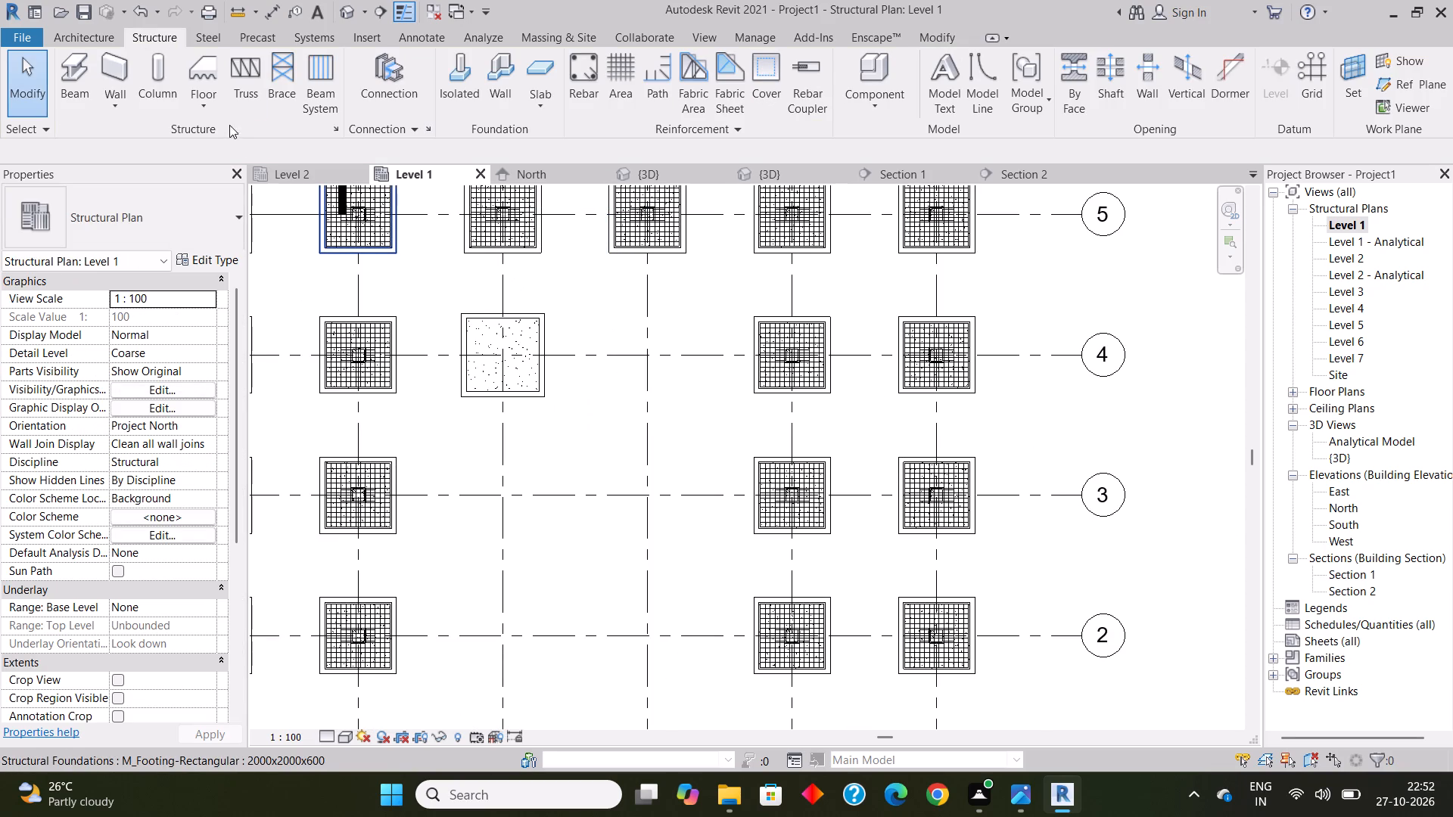
Start a structural column and duplicate the M_Concrete-Rectangular-Column type as 500x500.
{"action": "left_click", "coordinate": [166, 73]}
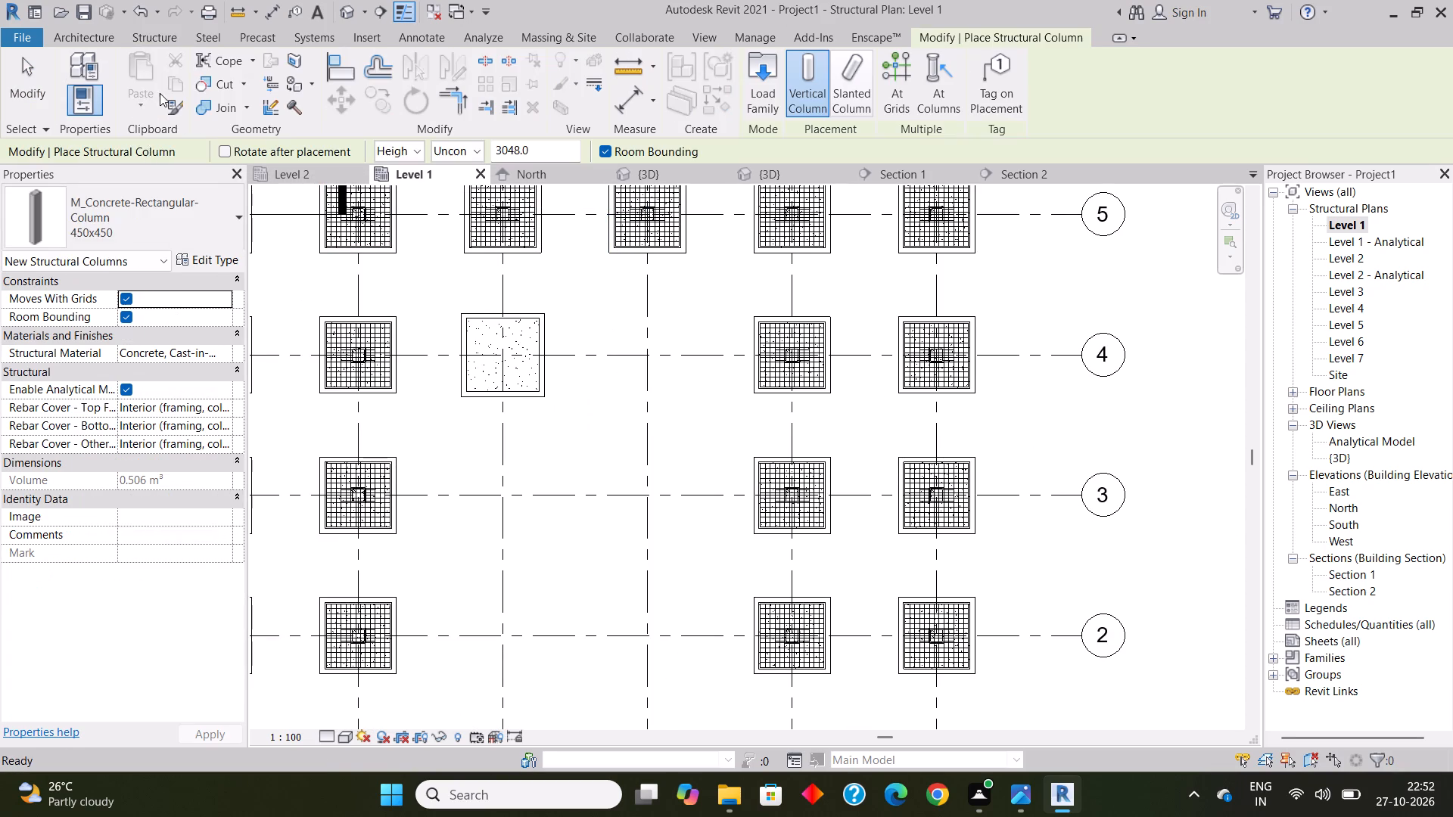
{"action": "left_click", "coordinate": [198, 259]}
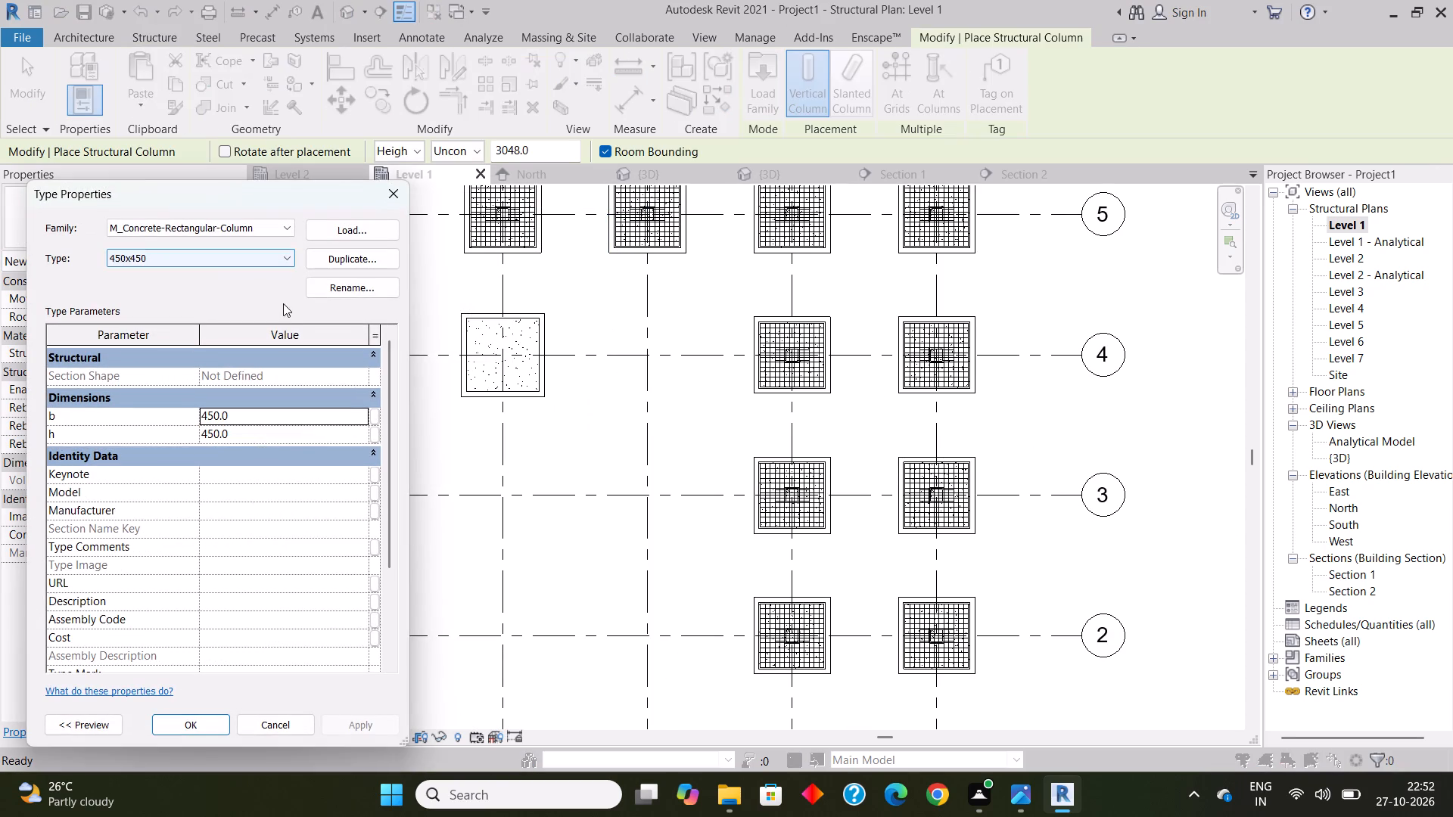
{"action": "left_click", "coordinate": [347, 259]}
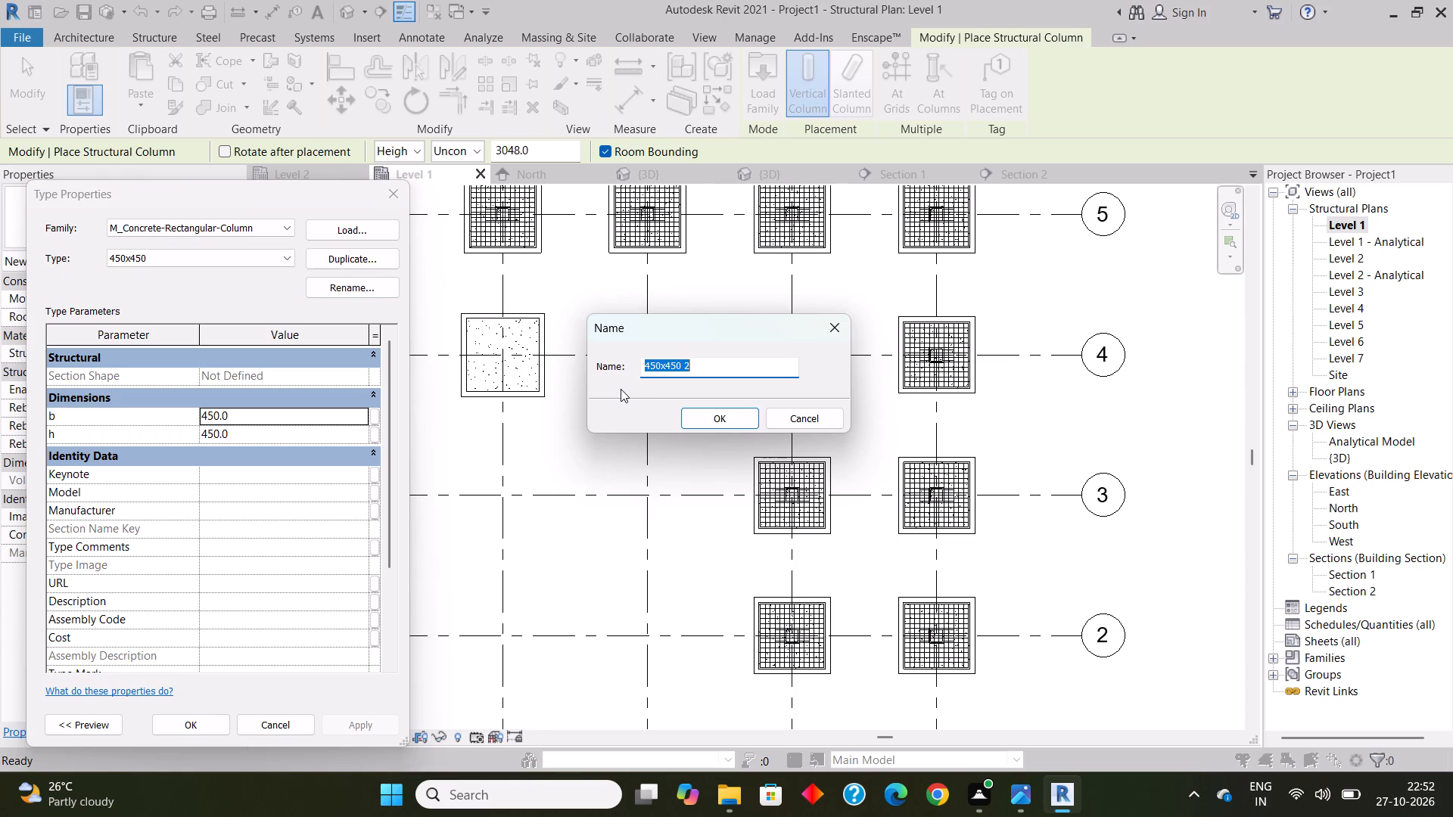
{"action": "type", "text": "500"}
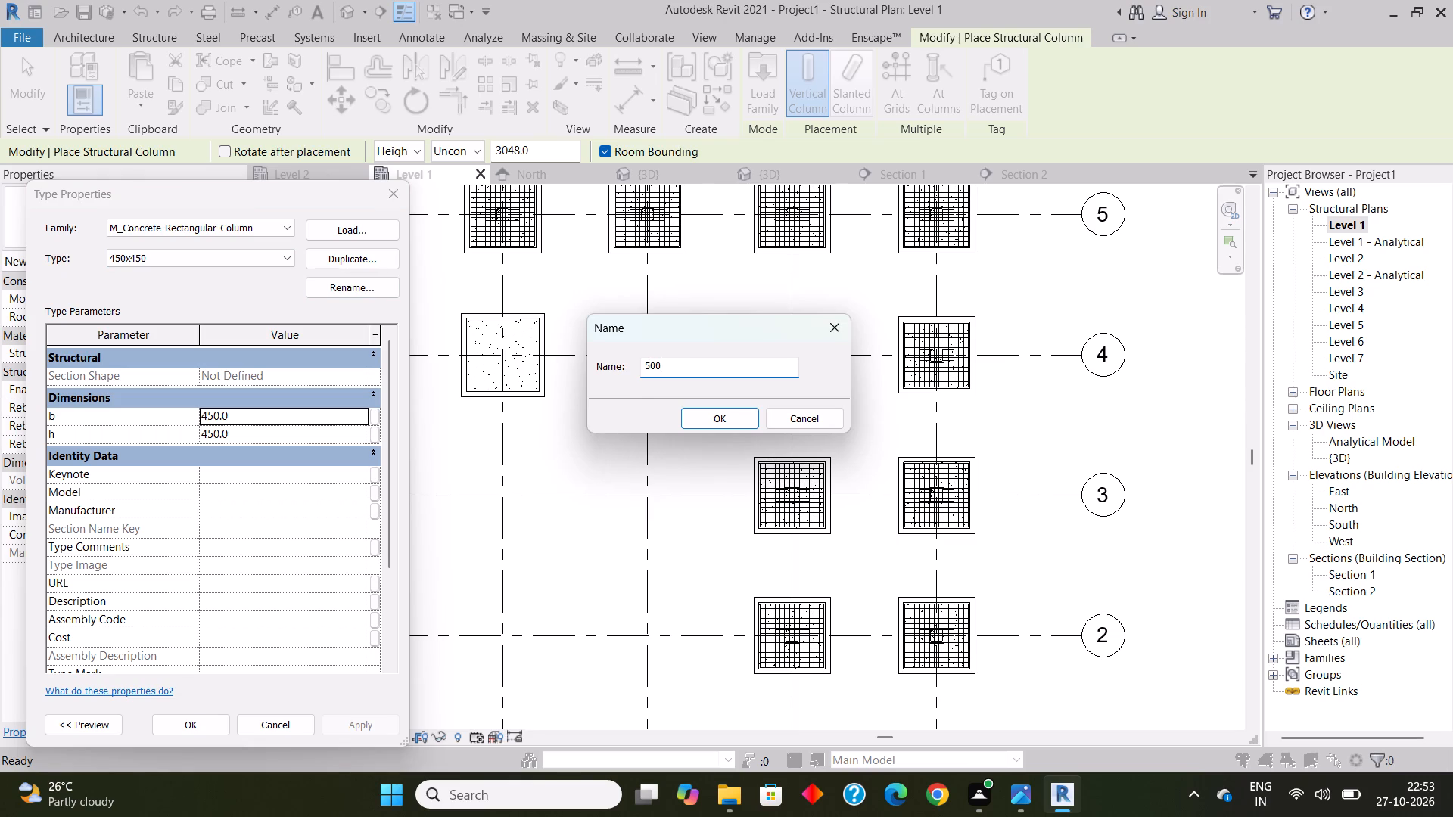
{"action": "key", "text": "x"}
{"action": "type", "text": "500"}
{"action": "left_click", "coordinate": [705, 418]}
Set the new column type's b and h dimensions to 500 each.
{"action": "left_click", "coordinate": [275, 415]}
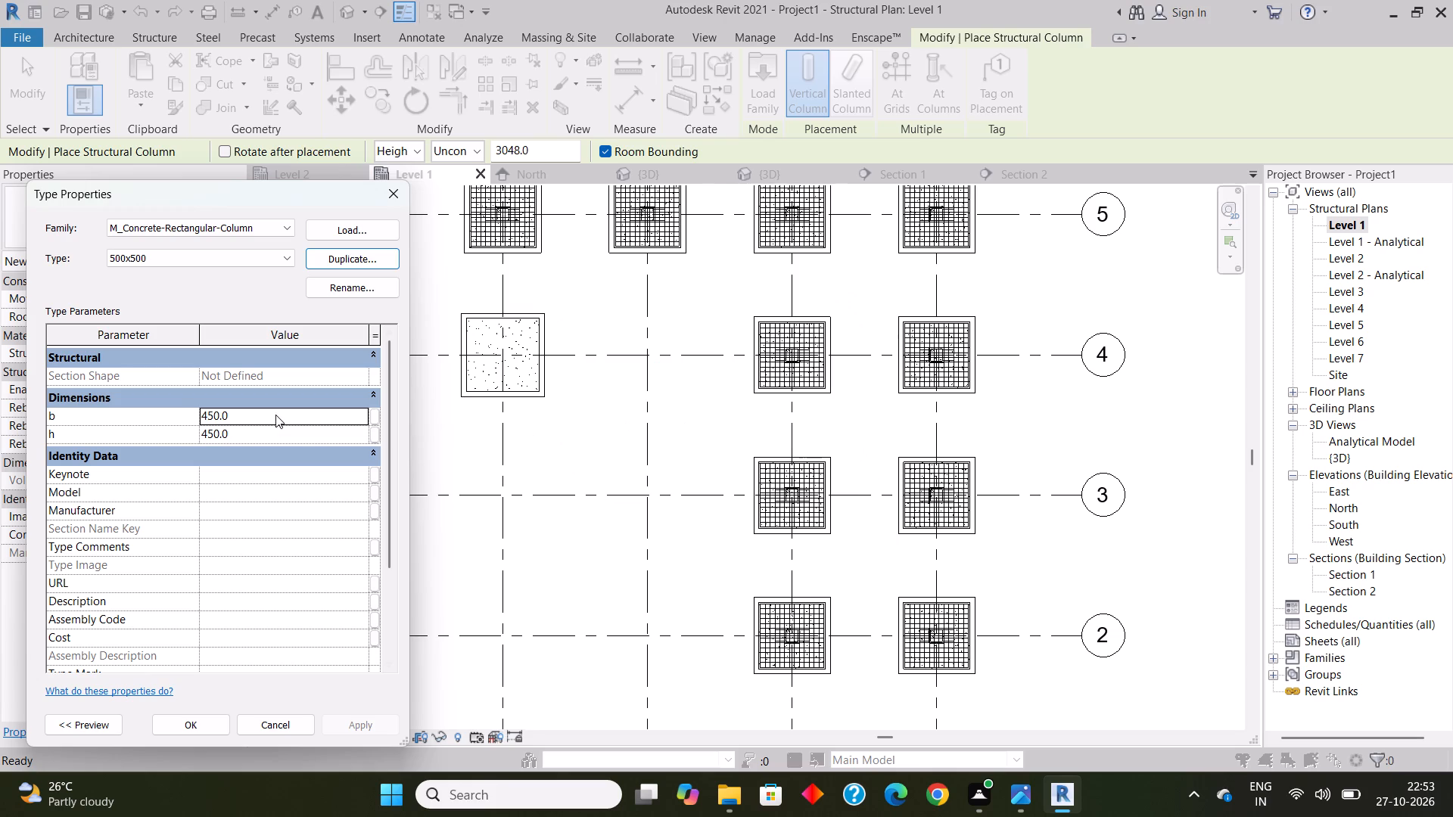
{"action": "type", "text": "500"}
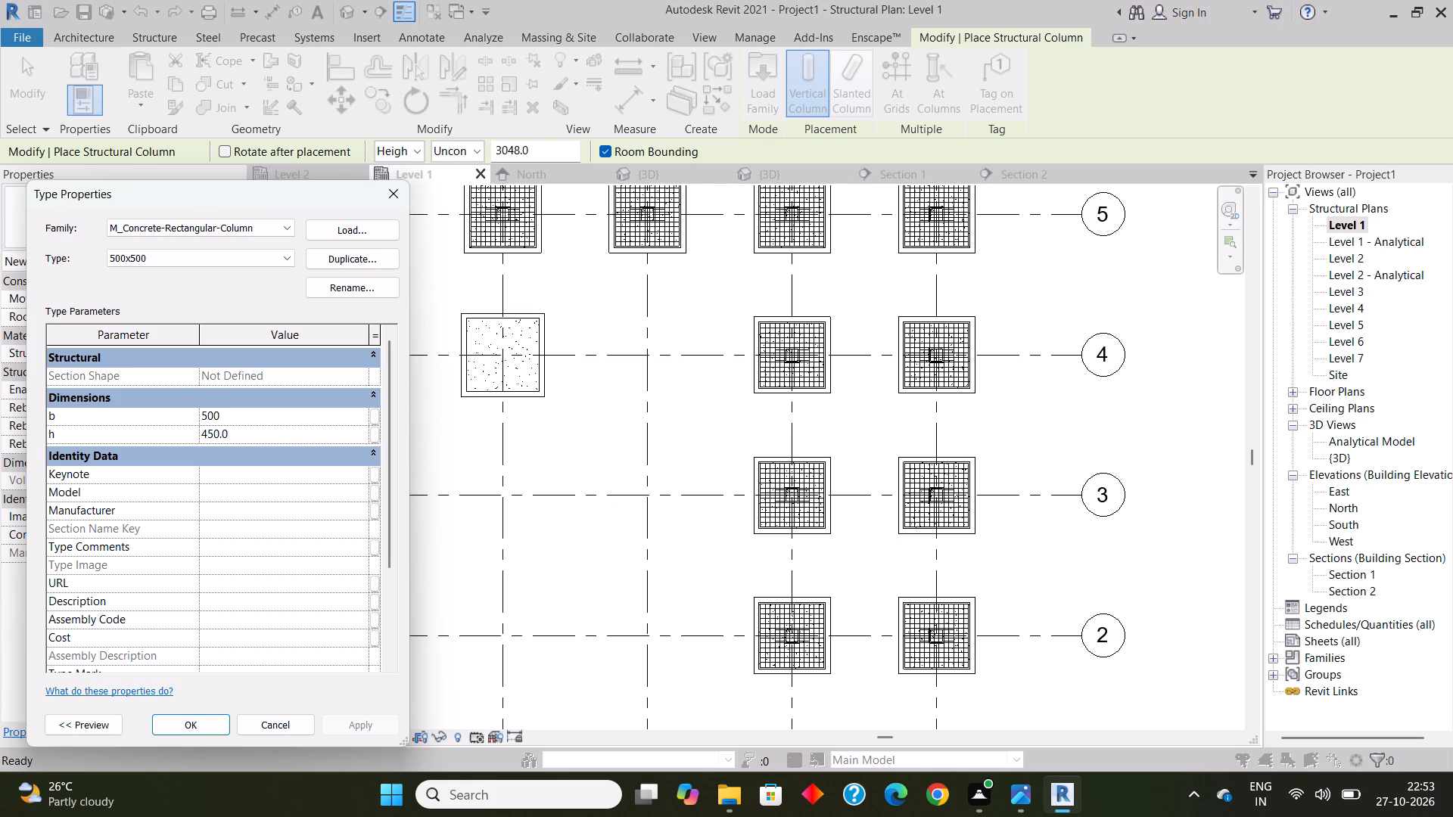
{"action": "left_click", "coordinate": [258, 435]}
{"action": "type", "text": "500"}
{"action": "key", "text": "Return"}
{"action": "left_click", "coordinate": [198, 722]}
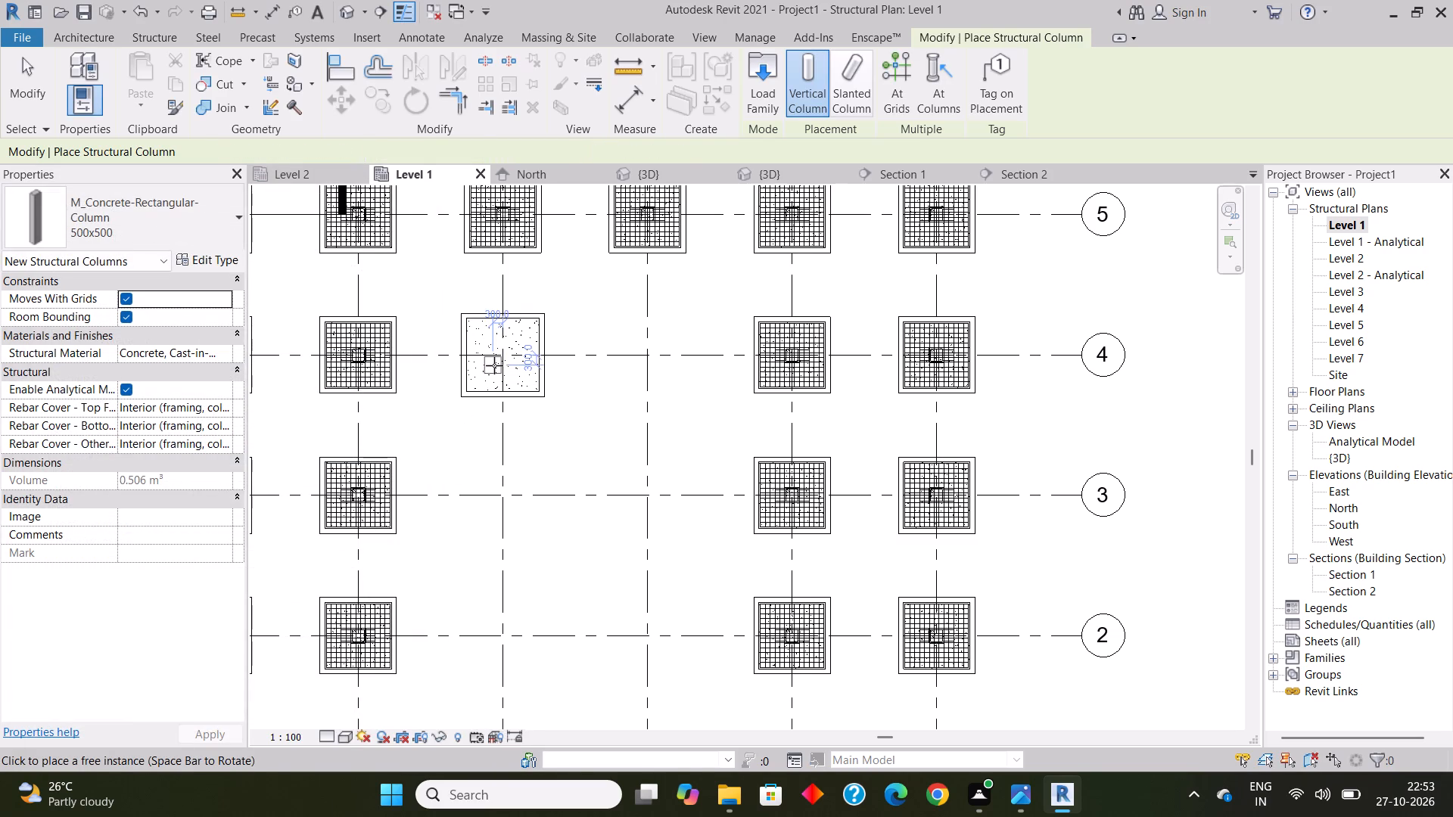
Place one 500x500 column on the new footing at intersection C-4 and end the placement.
{"action": "left_click", "coordinate": [502, 355]}
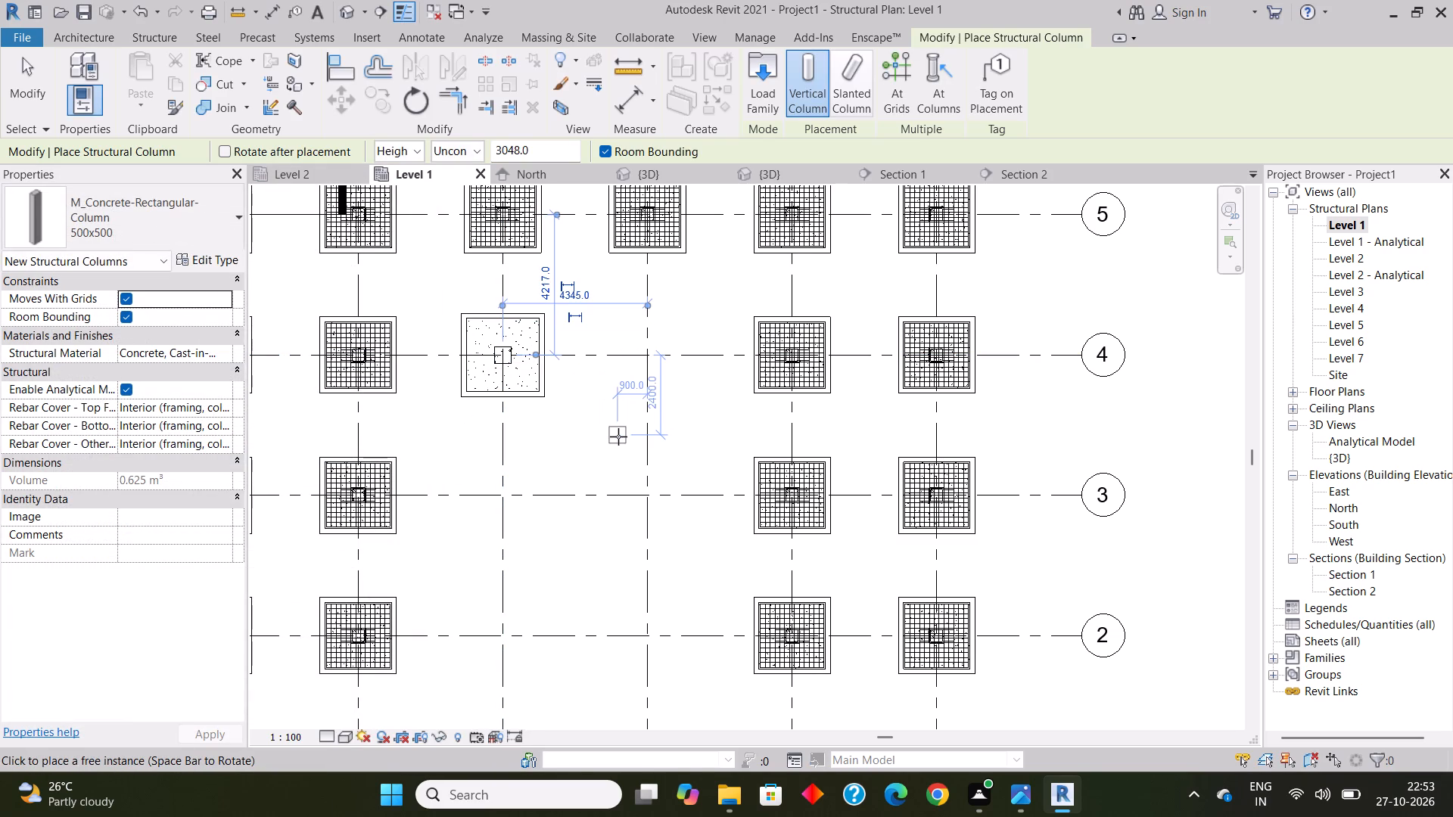
{"action": "key", "text": "Escape"}
{"action": "key", "text": "Escape"}
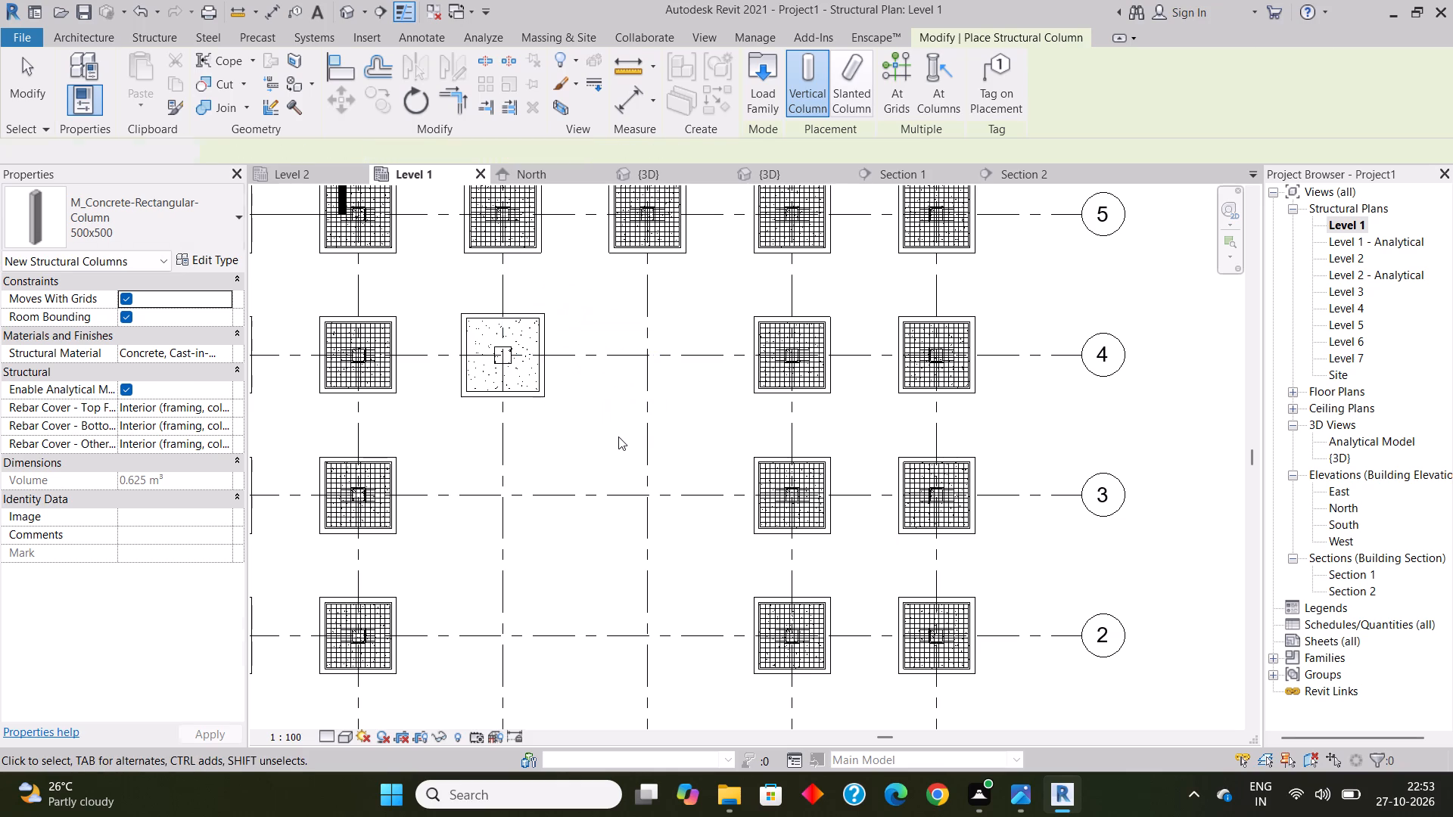
Examine the new footing and column at C-4 in plan and in the 3D view, and return to the Level 1 plan.
{"action": "scroll", "coordinate": [485, 313], "scroll_direction": "up", "scroll_amount": 4}
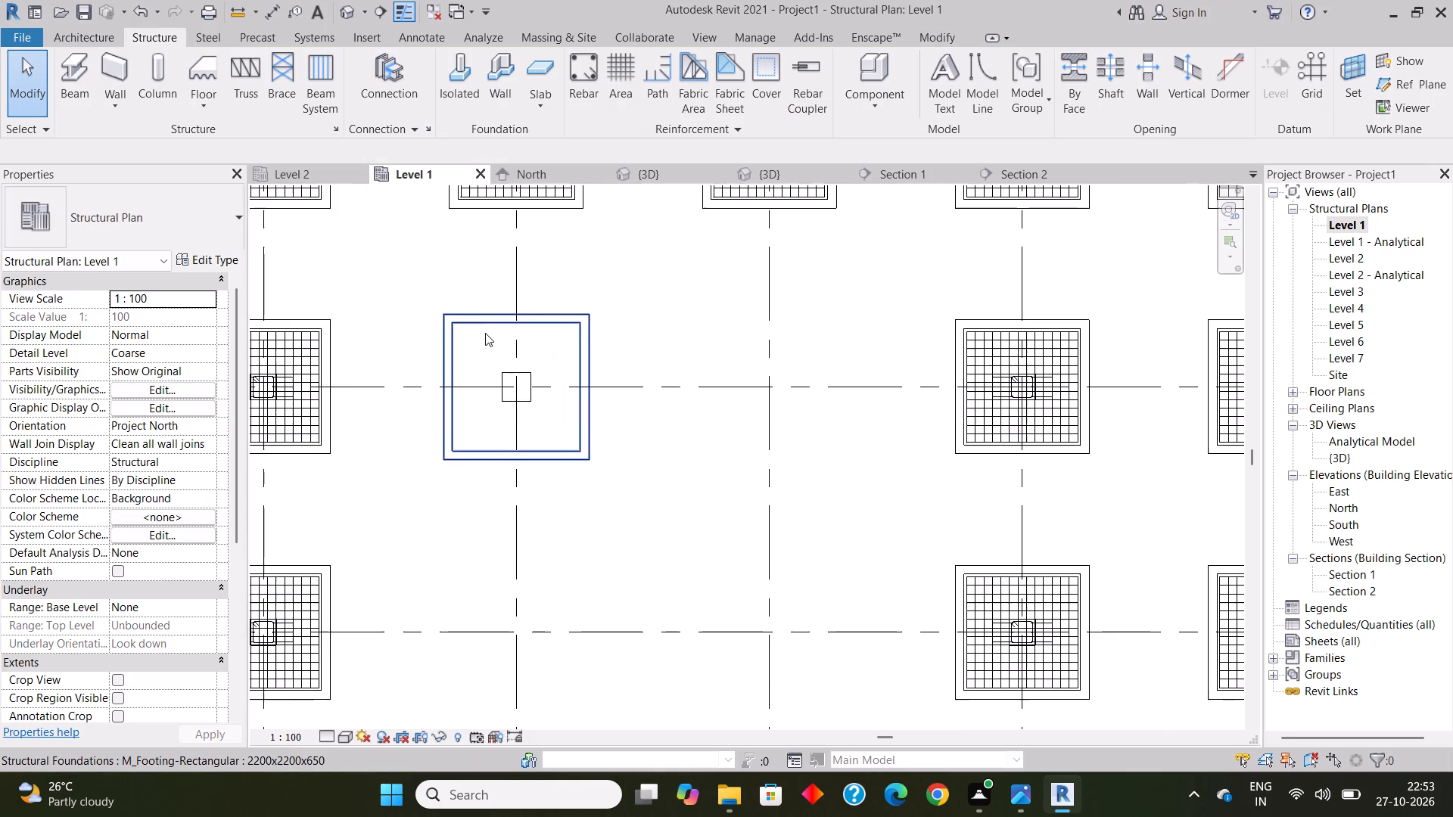
{"action": "scroll", "coordinate": [485, 338], "scroll_direction": "up", "scroll_amount": 2}
{"action": "middle_click_drag", "start_coordinate": [486, 339], "coordinate": [504, 361]}
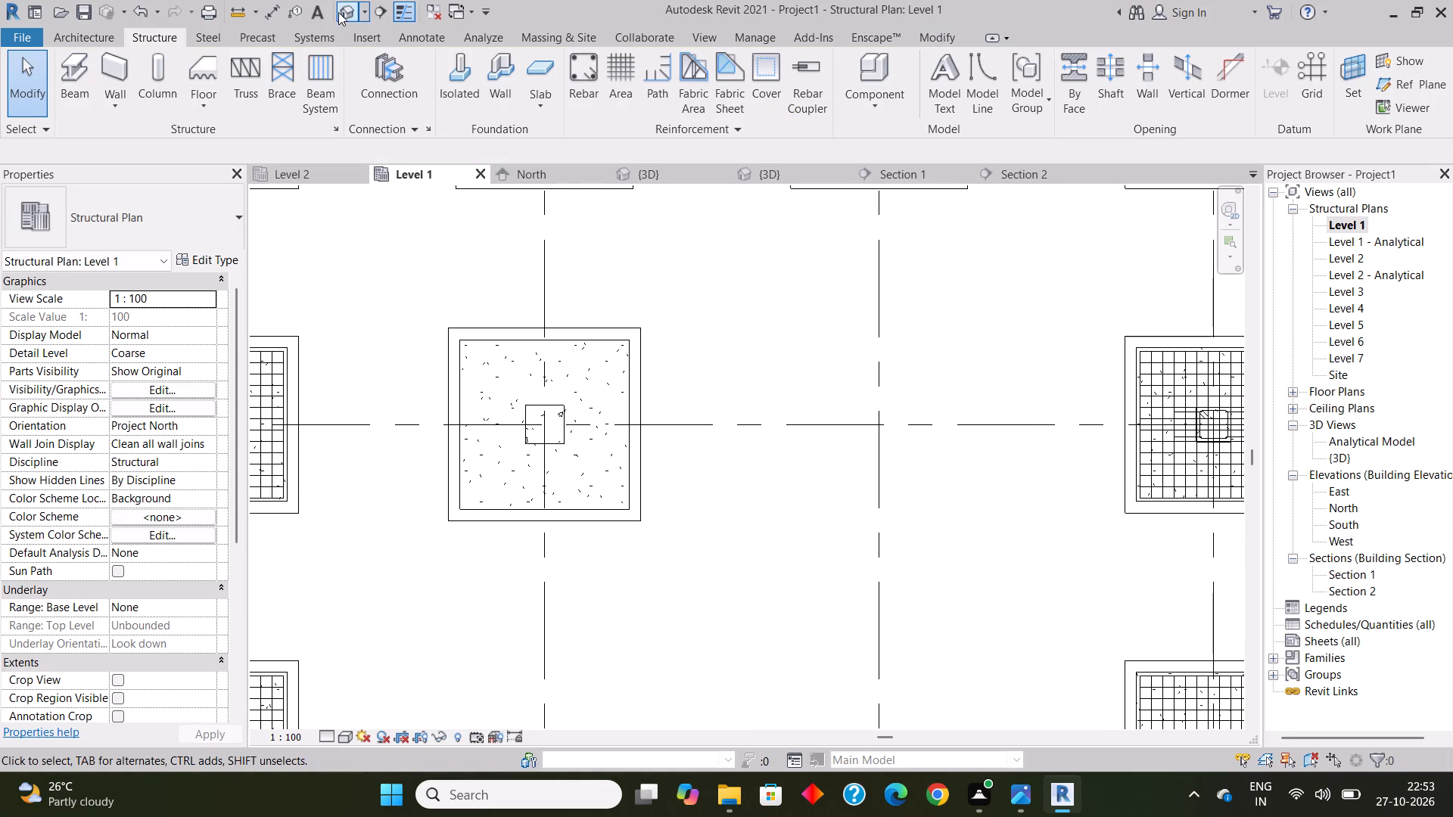
{"action": "left_click", "coordinate": [339, 11]}
{"action": "scroll", "coordinate": [517, 454], "scroll_direction": "down", "scroll_amount": 2}
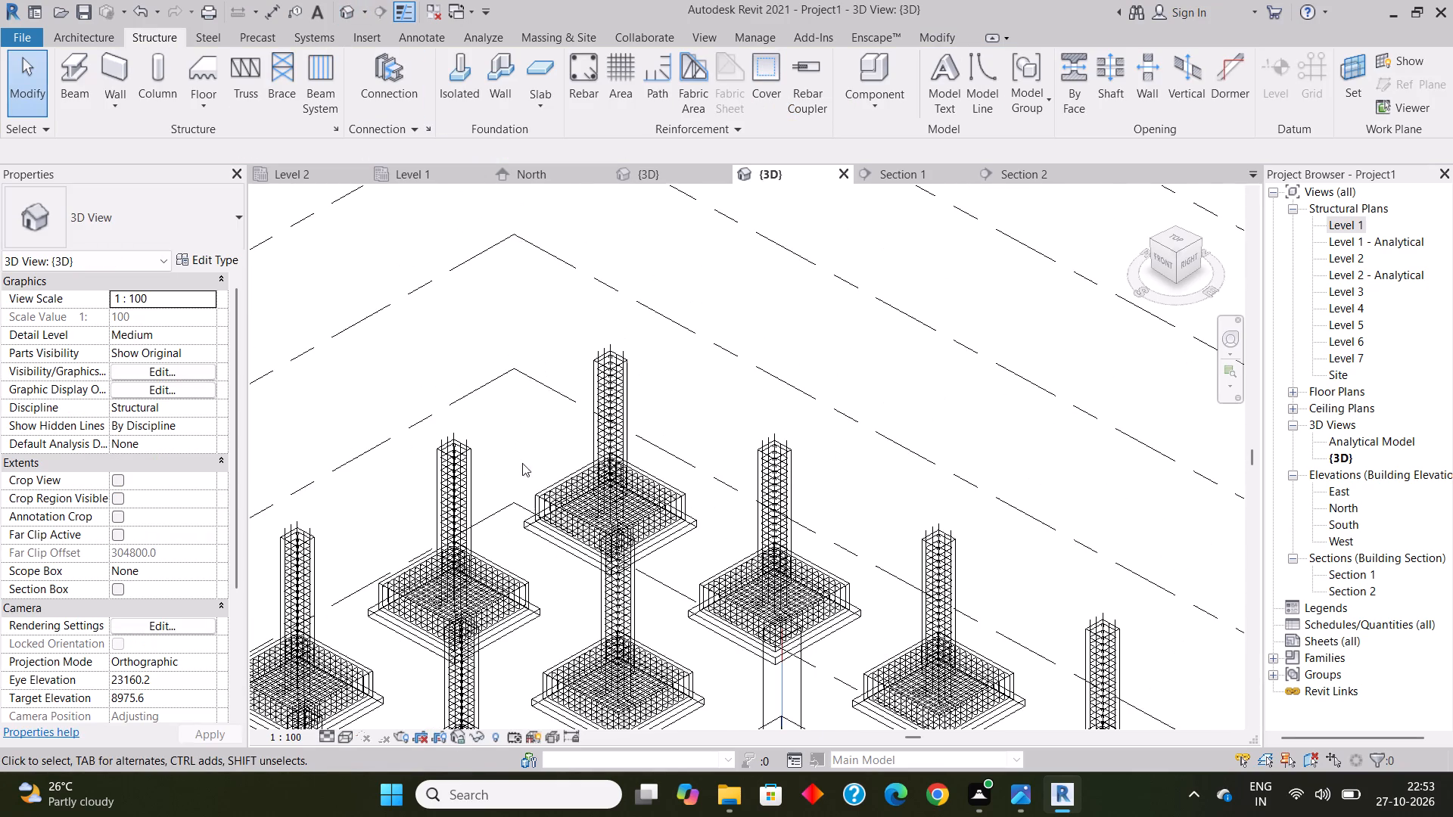
{"action": "middle_click_drag", "start_coordinate": [541, 567], "coordinate": [499, 347]}
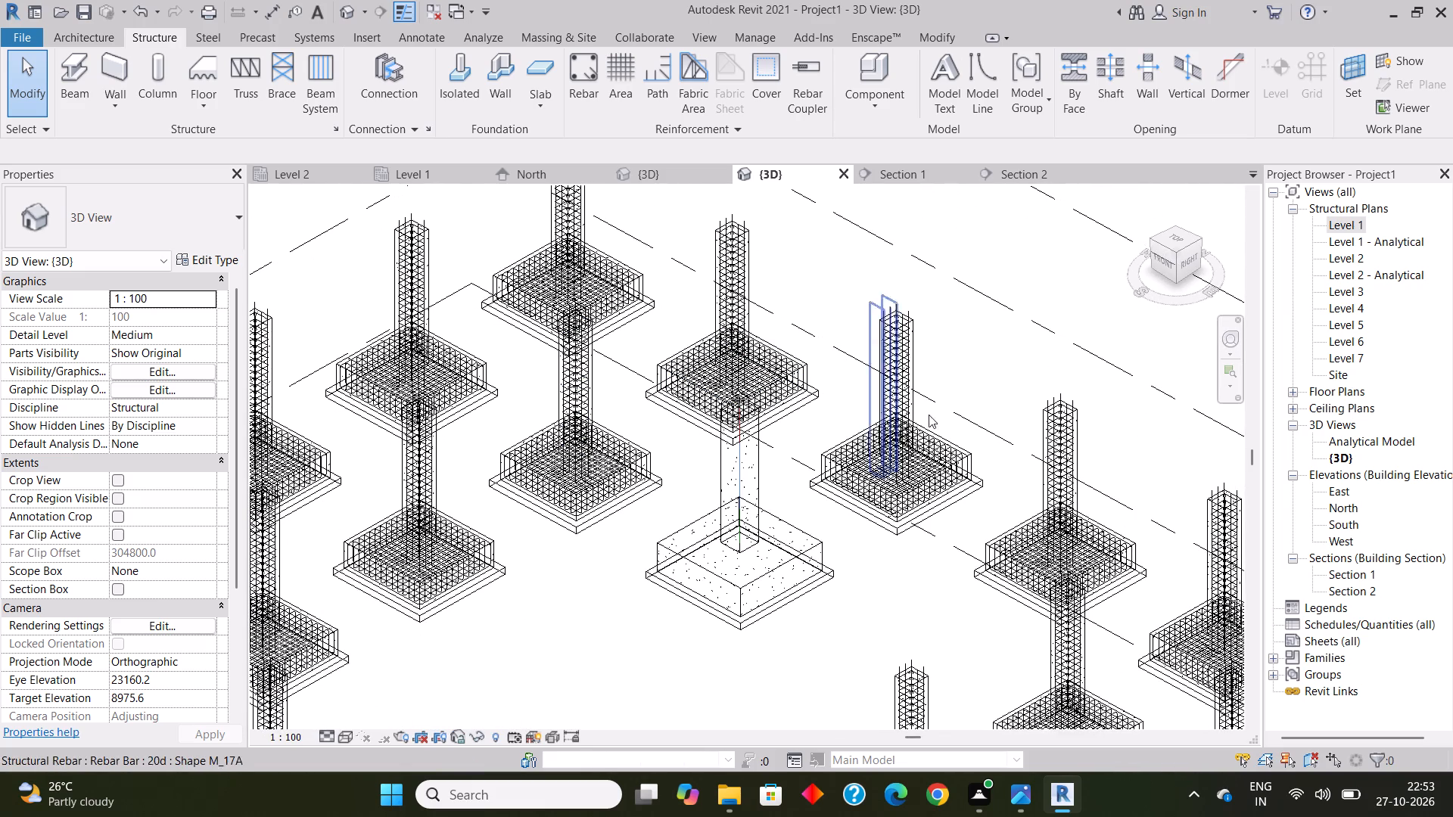
{"action": "double_click", "coordinate": [1339, 224]}
{"action": "scroll", "coordinate": [822, 414], "scroll_direction": "down", "scroll_amount": 3}
{"action": "scroll", "coordinate": [720, 471], "scroll_direction": "down", "scroll_amount": 5}
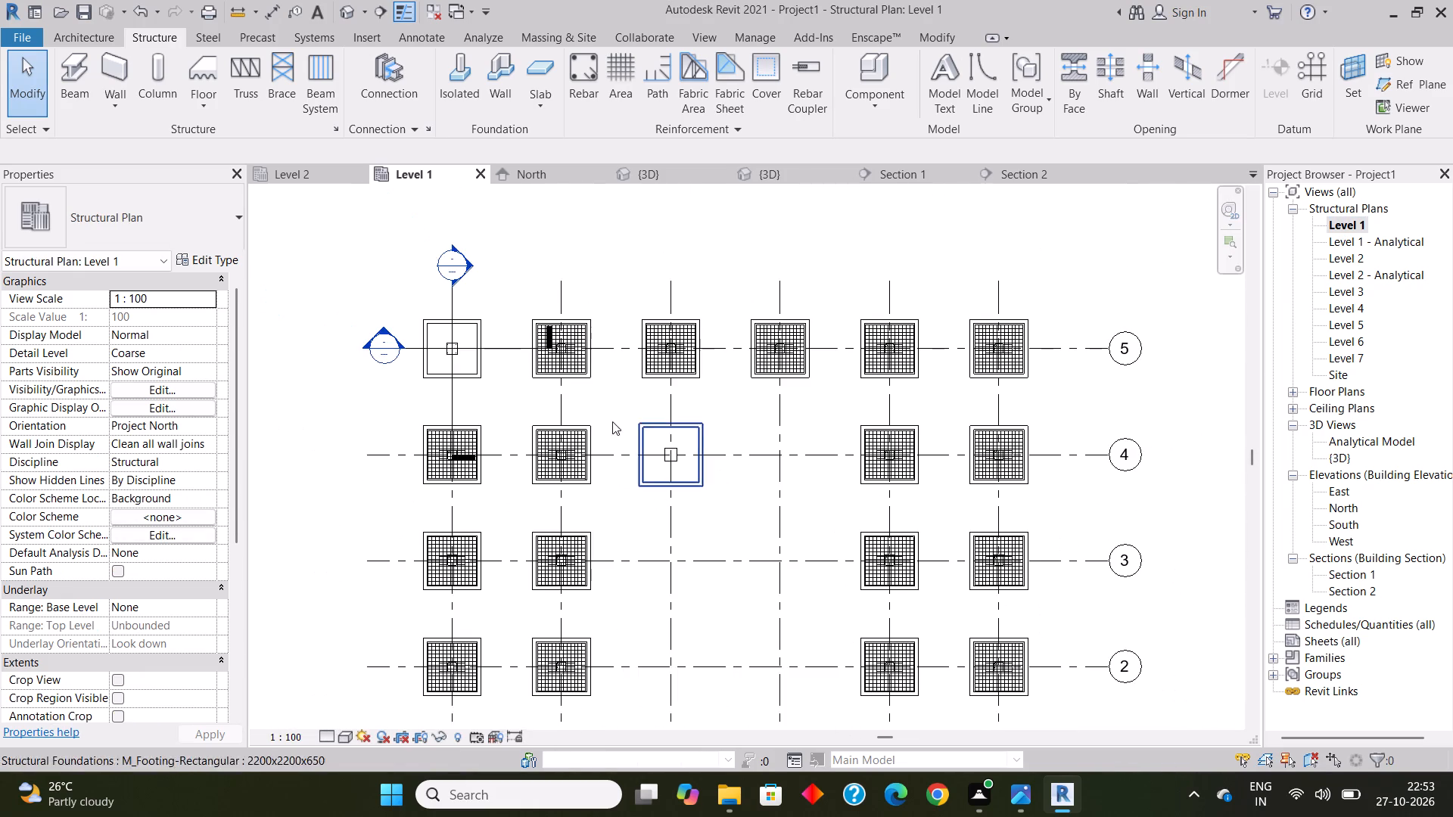
Delete the vertical section line Section 2, together with its view, from the first grid line of the Level 1 plan.
{"action": "left_click", "coordinate": [454, 291]}
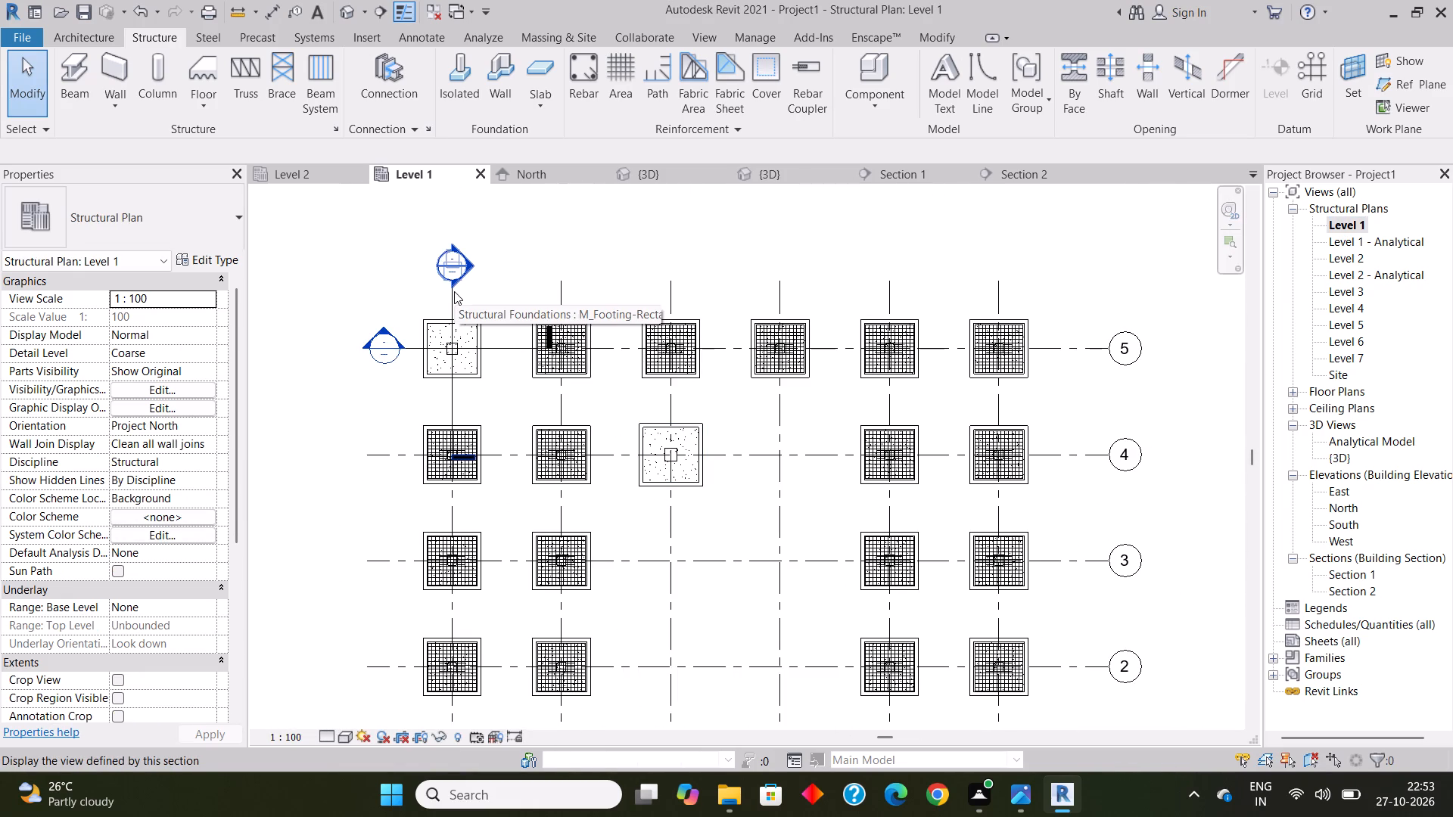
{"action": "key", "text": "Delete"}
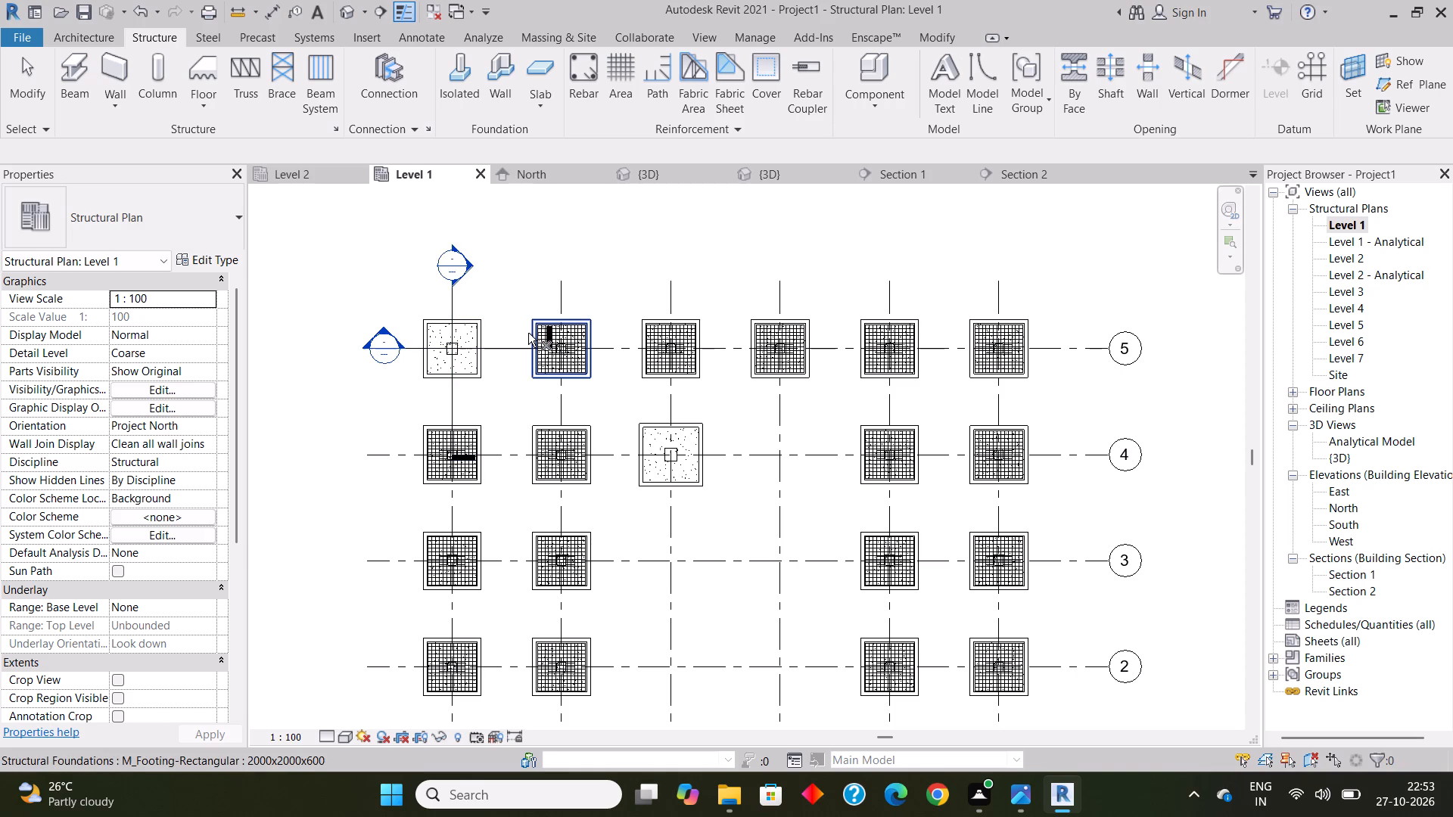
{"action": "key", "text": "Escape"}
{"action": "left_click", "coordinate": [450, 300]}
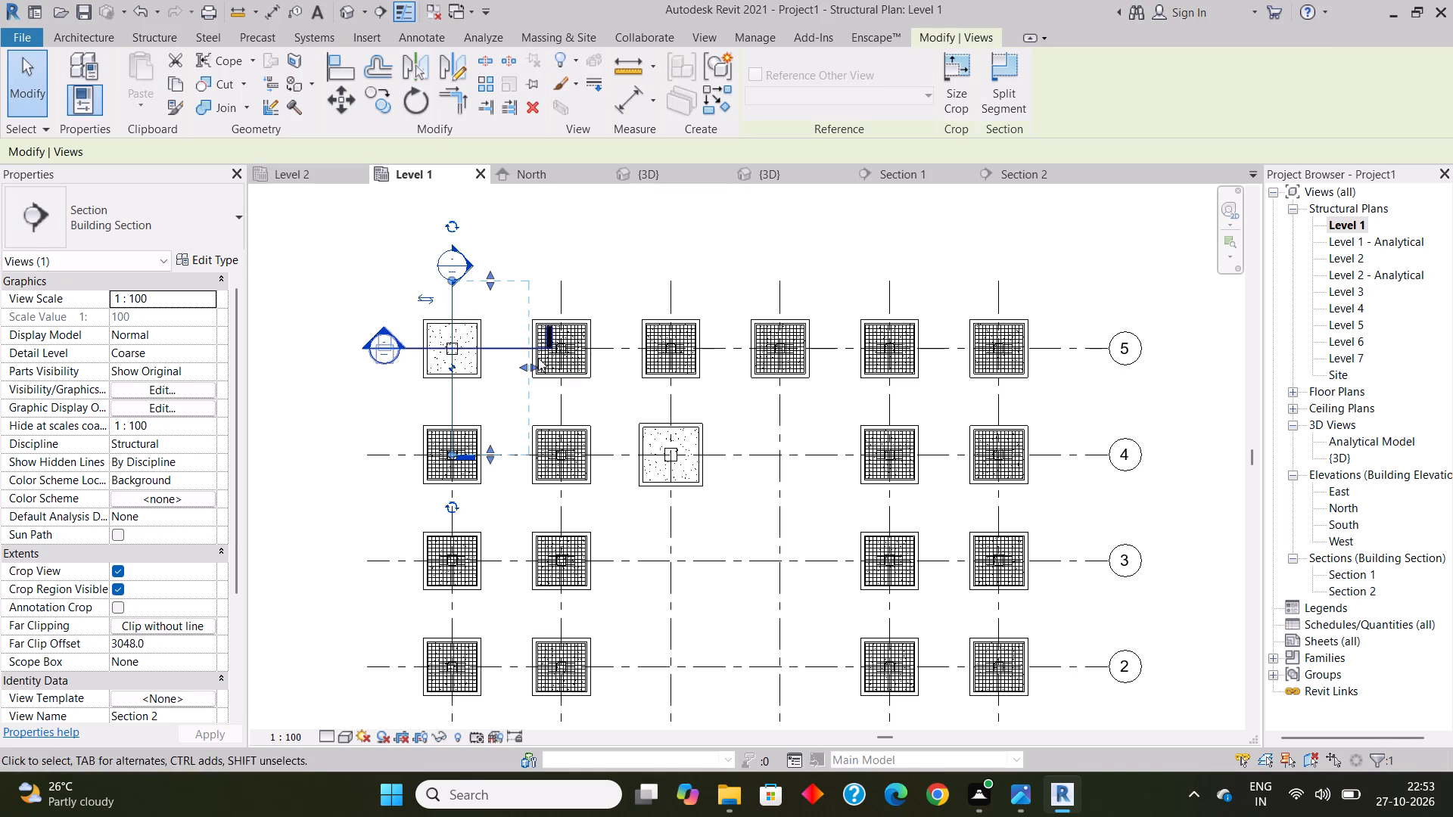
{"action": "key", "text": "Delete"}
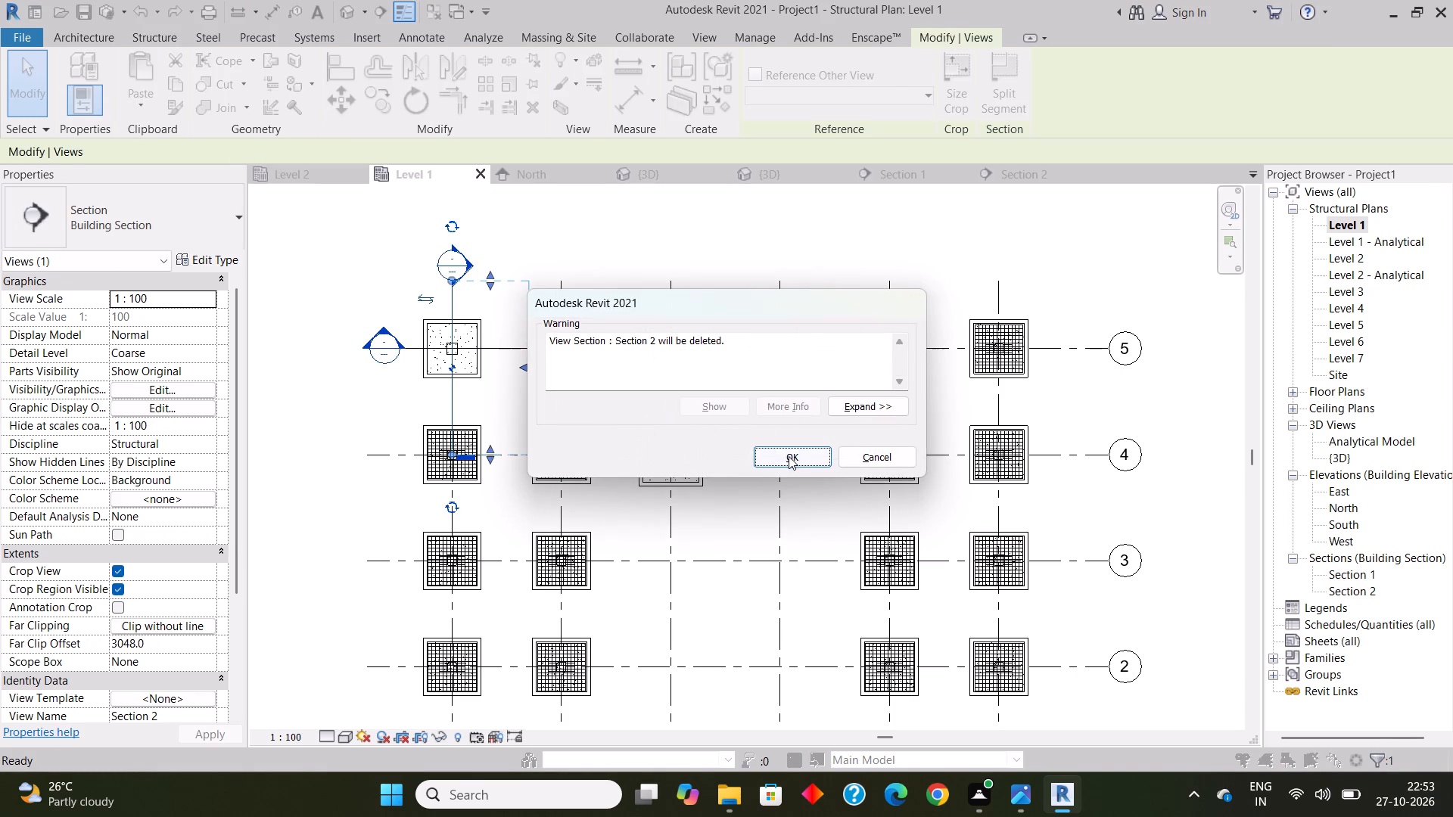
{"action": "left_click", "coordinate": [789, 458]}
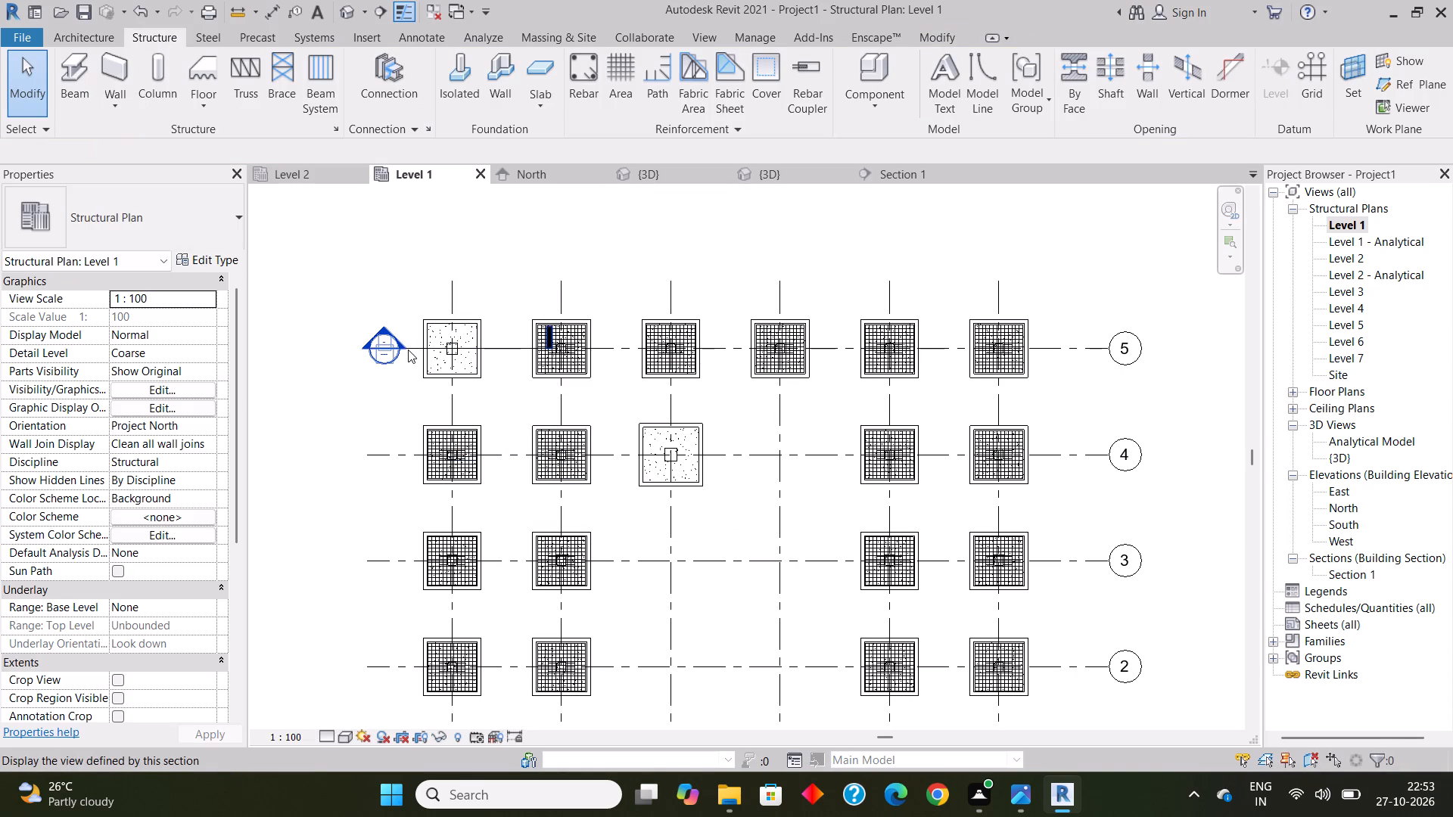
Delete the horizontal section line Section 1 along grid 5, together with its view.
{"action": "left_click", "coordinate": [408, 349]}
{"action": "left_click", "coordinate": [415, 346]}
{"action": "key", "text": "Delete"}
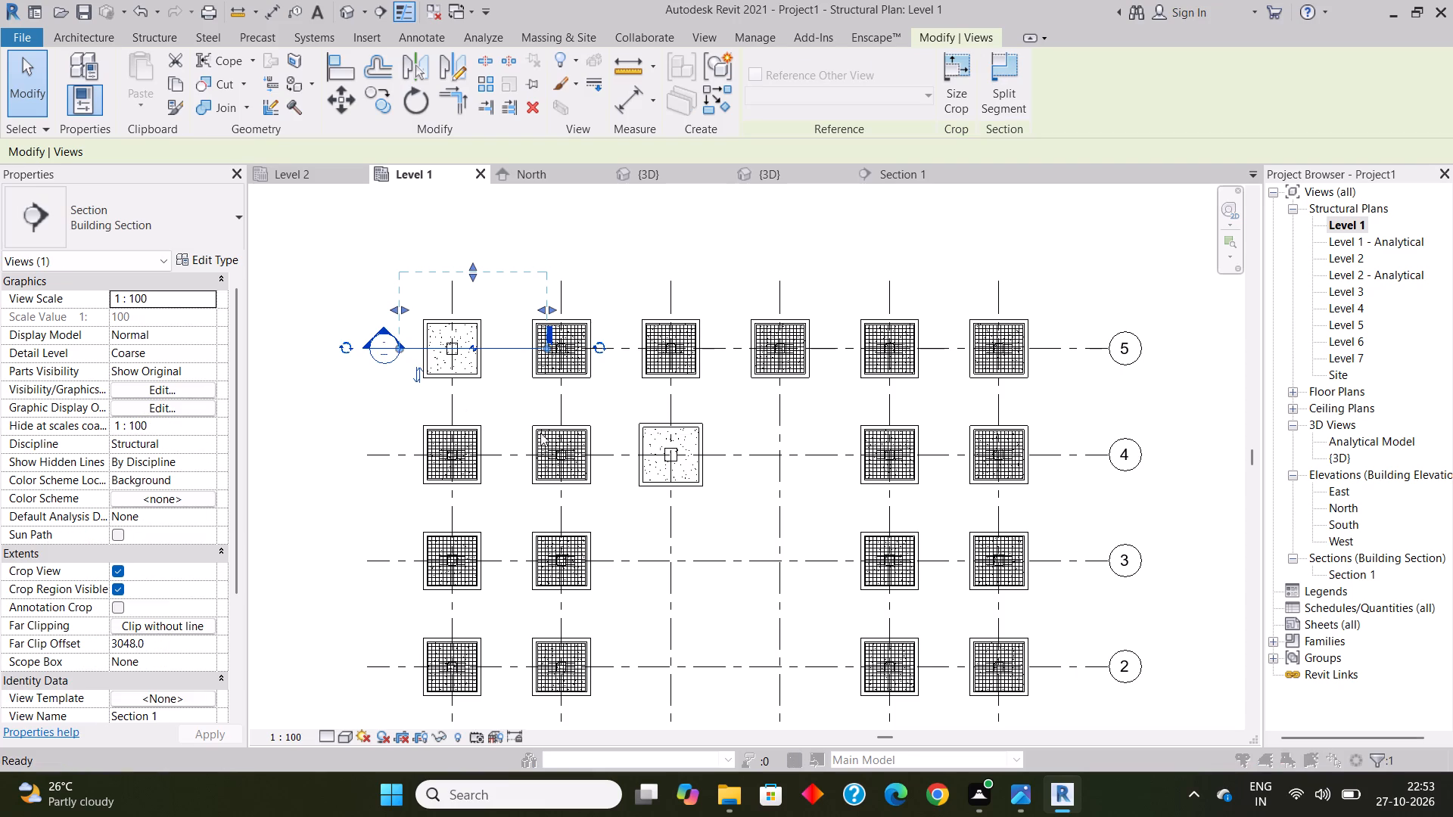
{"action": "left_click", "coordinate": [799, 456]}
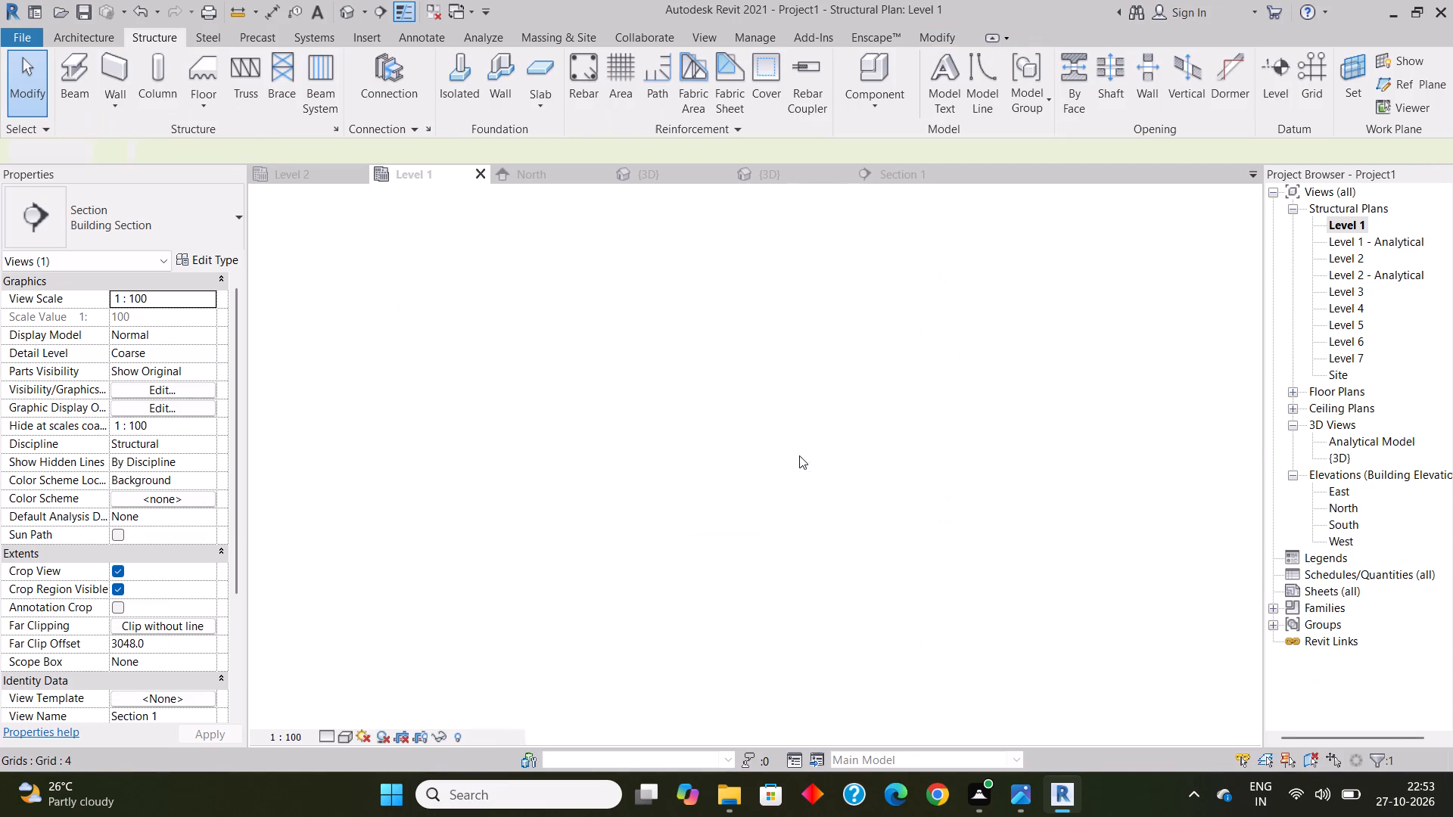
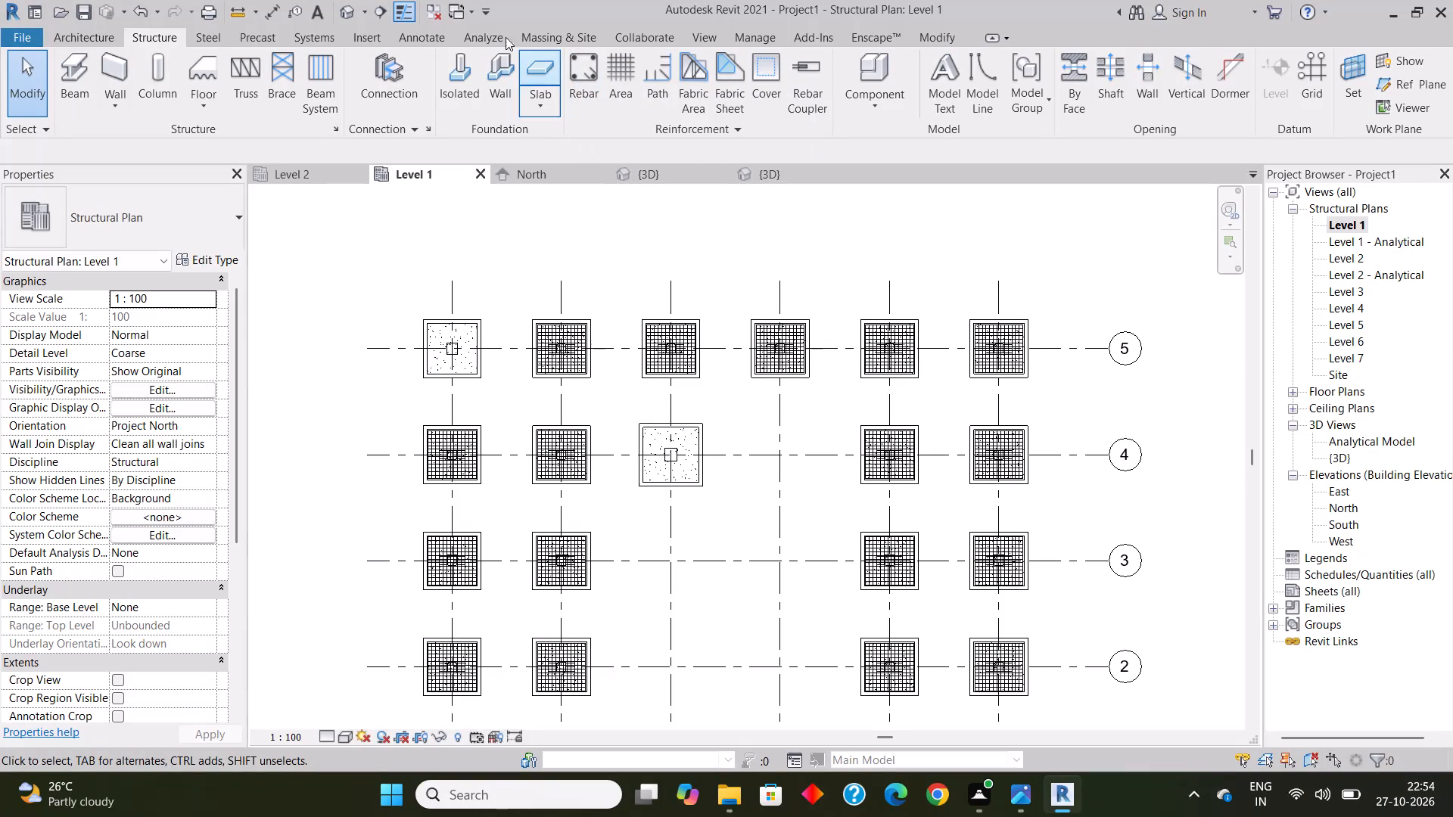
Draw a horizontal building section along grid 4 through the footing and column at C-4, ending before grid D.
{"action": "double_click", "coordinate": [718, 38]}
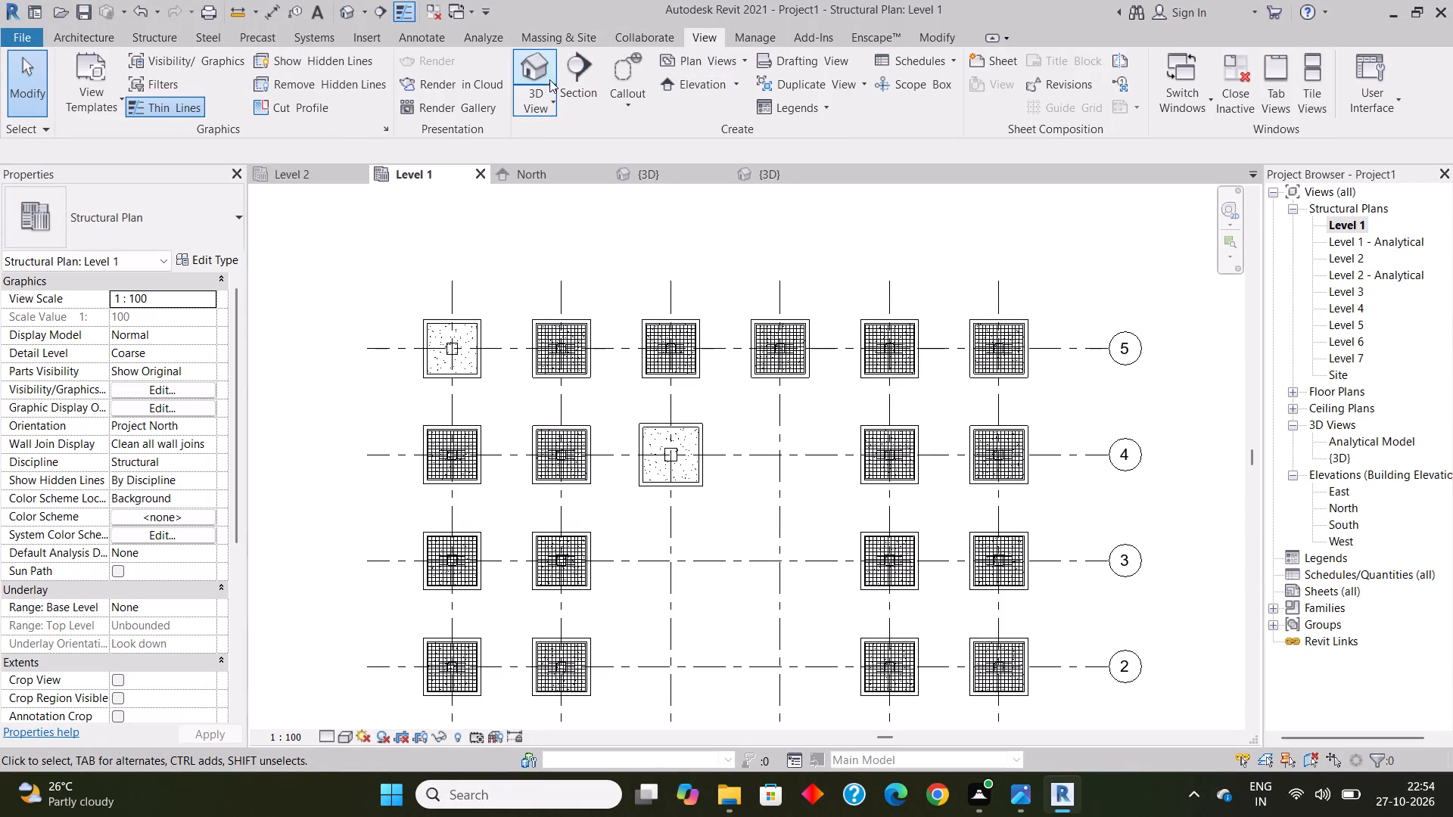
{"action": "left_click", "coordinate": [590, 78]}
{"action": "scroll", "coordinate": [697, 486], "scroll_direction": "up", "scroll_amount": 5}
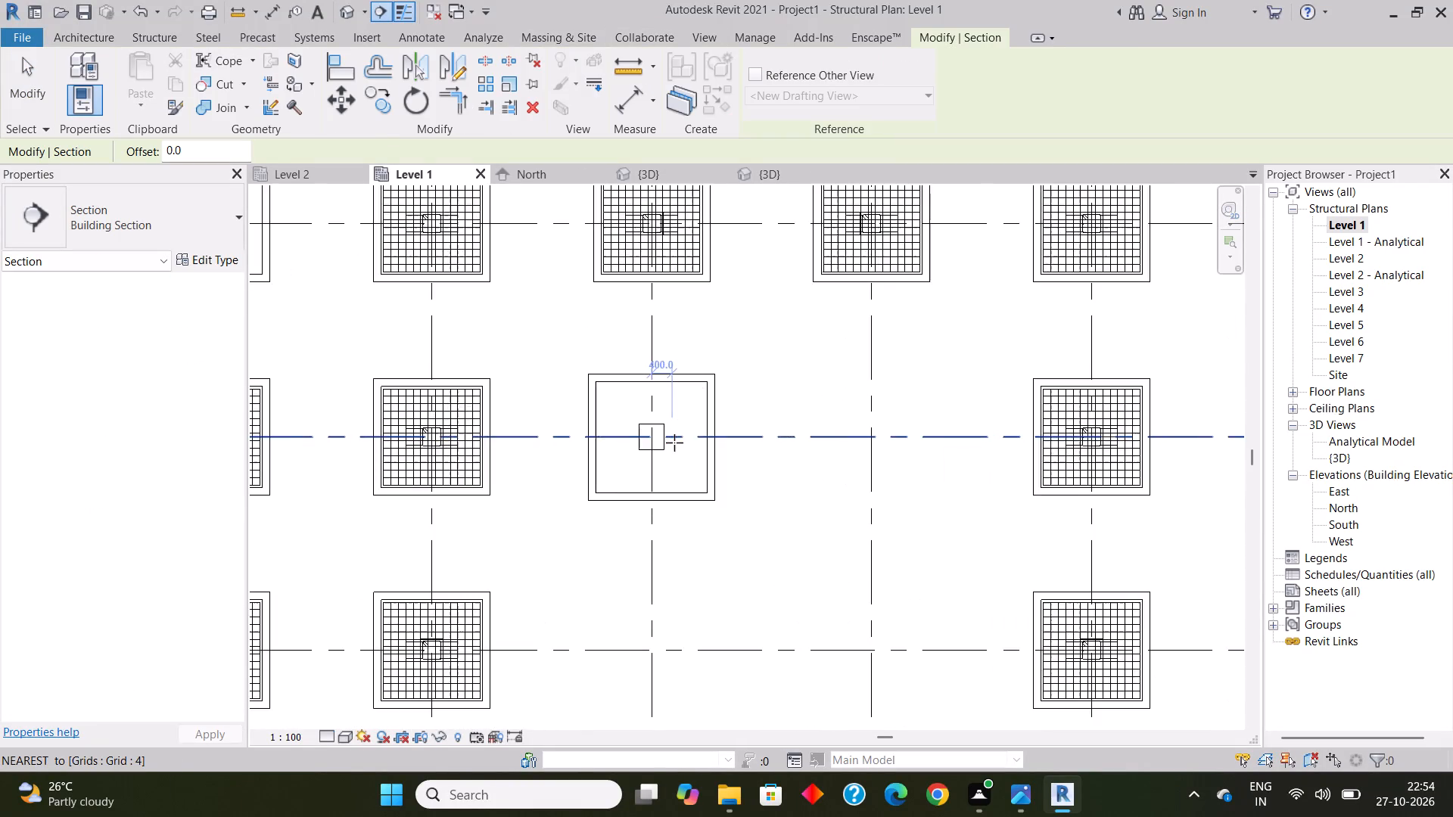
{"action": "scroll", "coordinate": [674, 443], "scroll_direction": "up", "scroll_amount": 2}
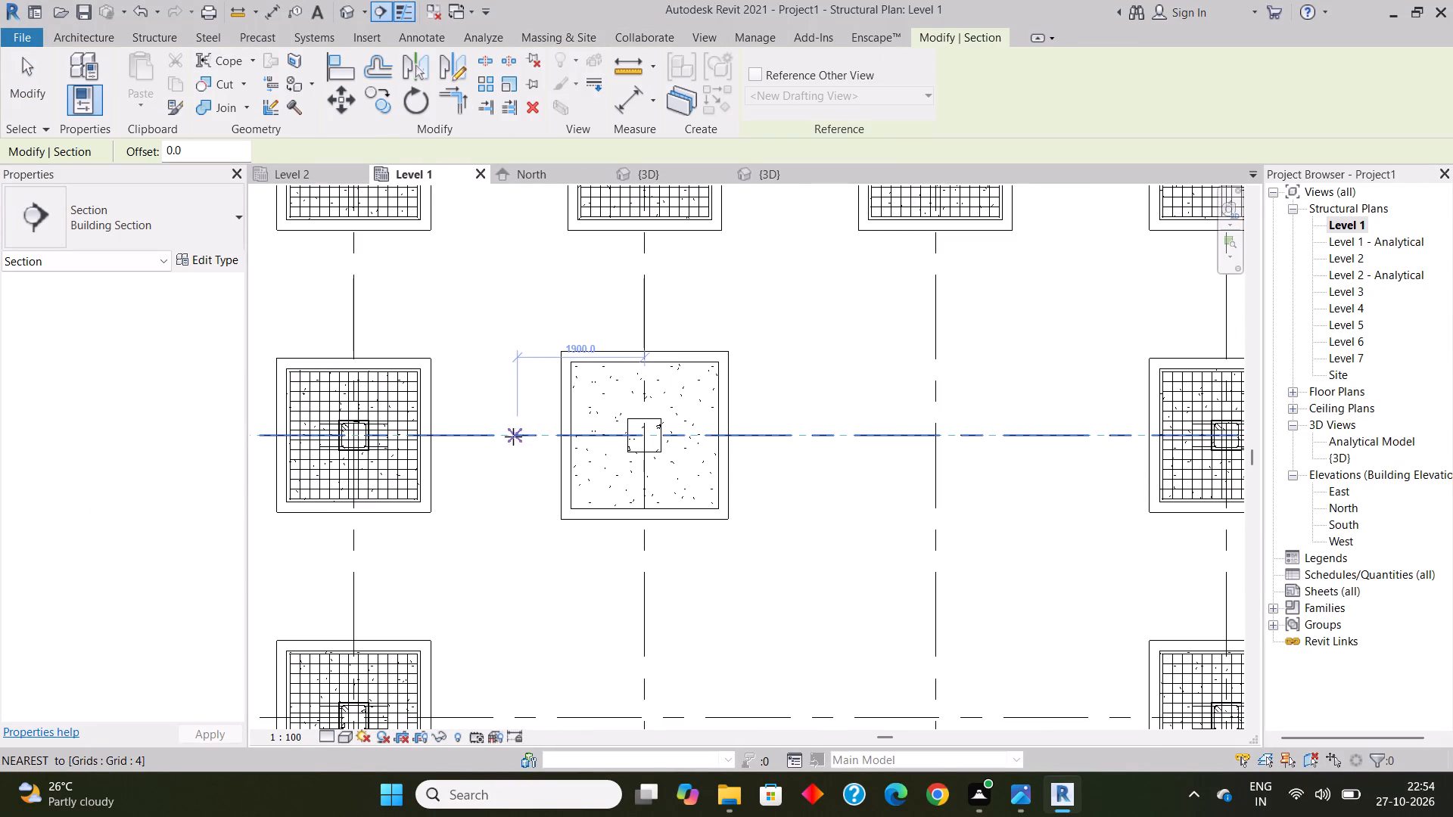
{"action": "left_click", "coordinate": [511, 436]}
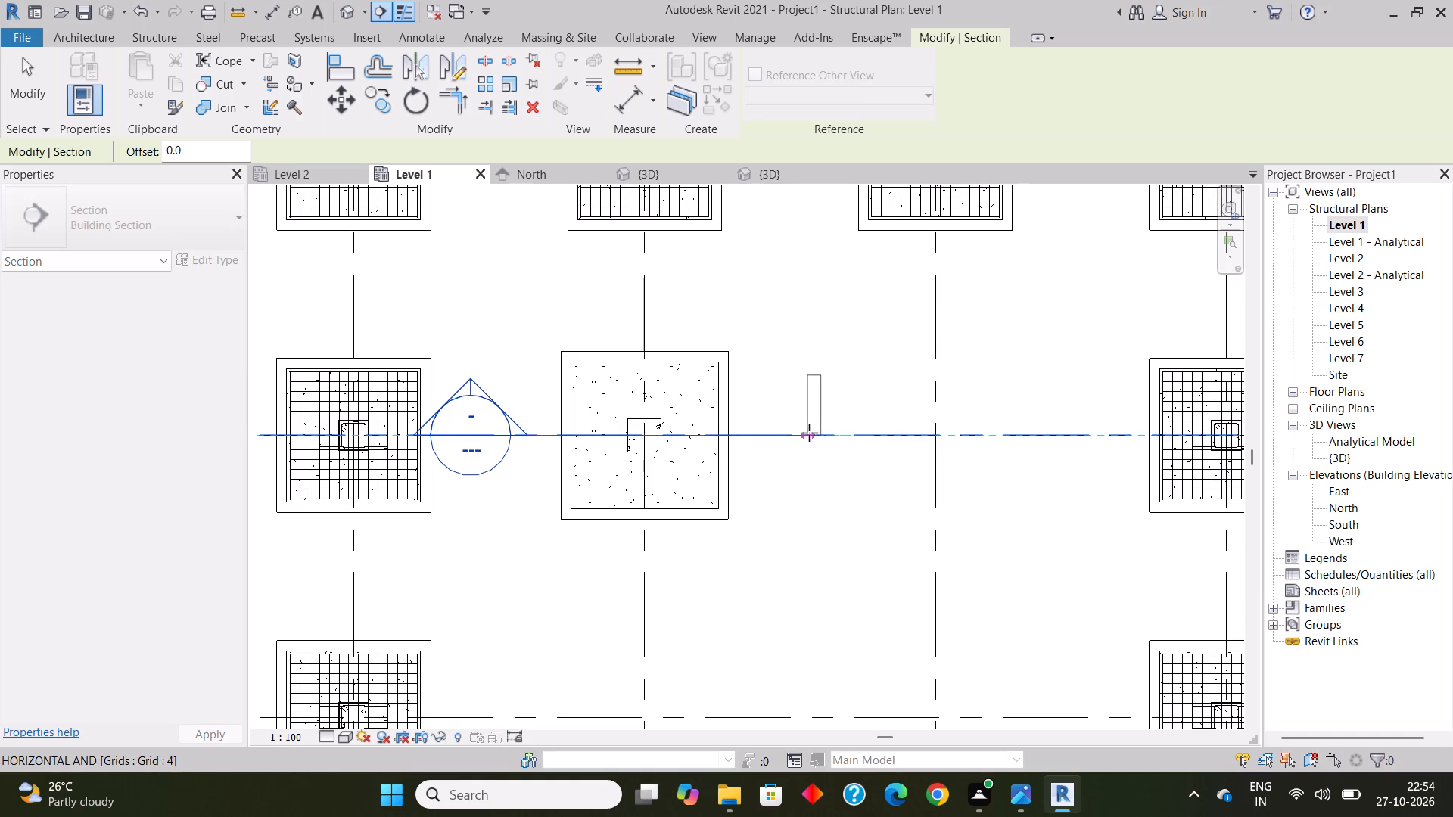
{"action": "left_click", "coordinate": [810, 433]}
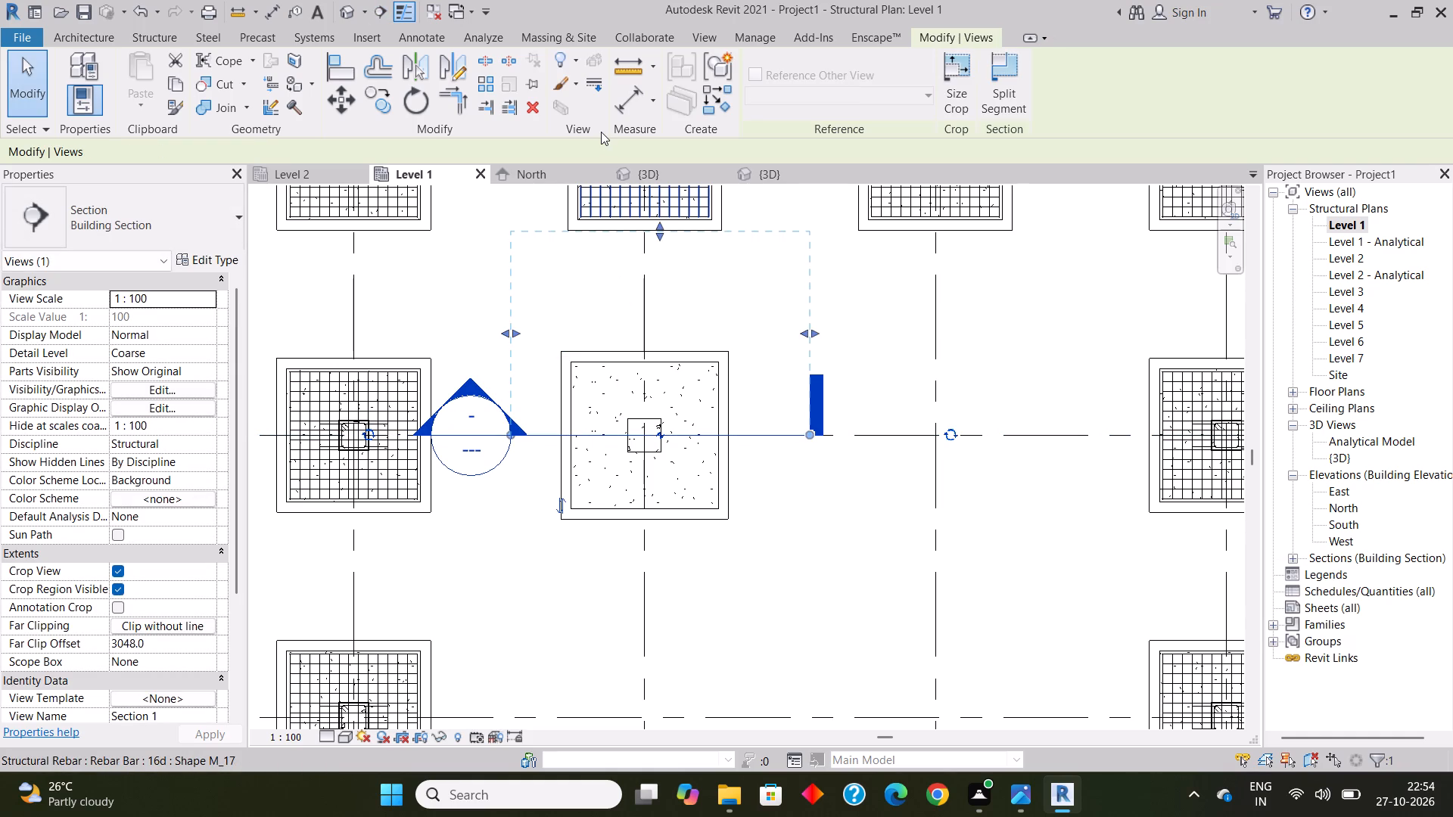
{"action": "key", "text": "Escape"}
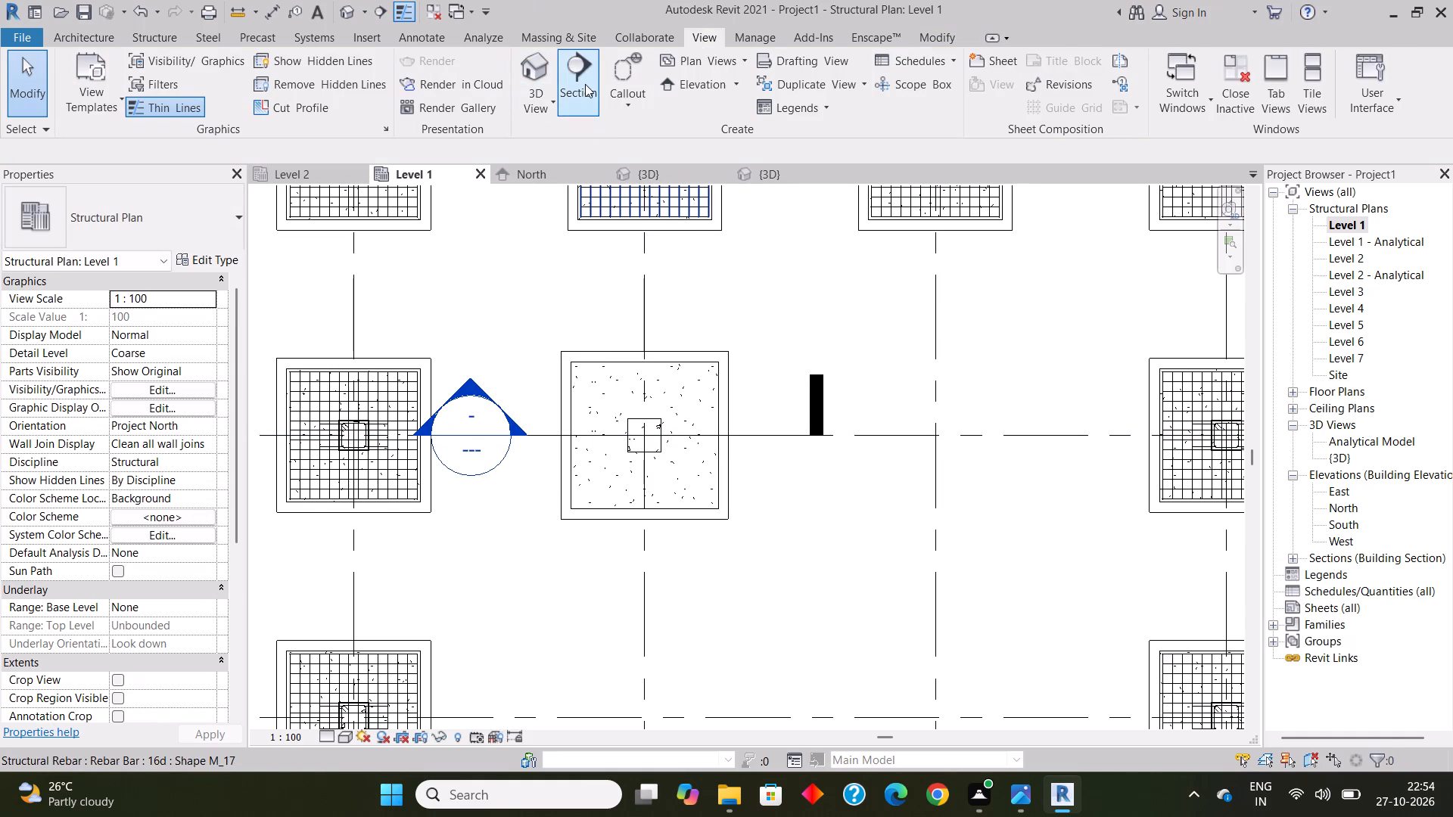
Draw a vertical building section along grid C through the C-4 footing, from above the footing to between grids 4 and 3.
{"action": "left_click", "coordinate": [581, 69]}
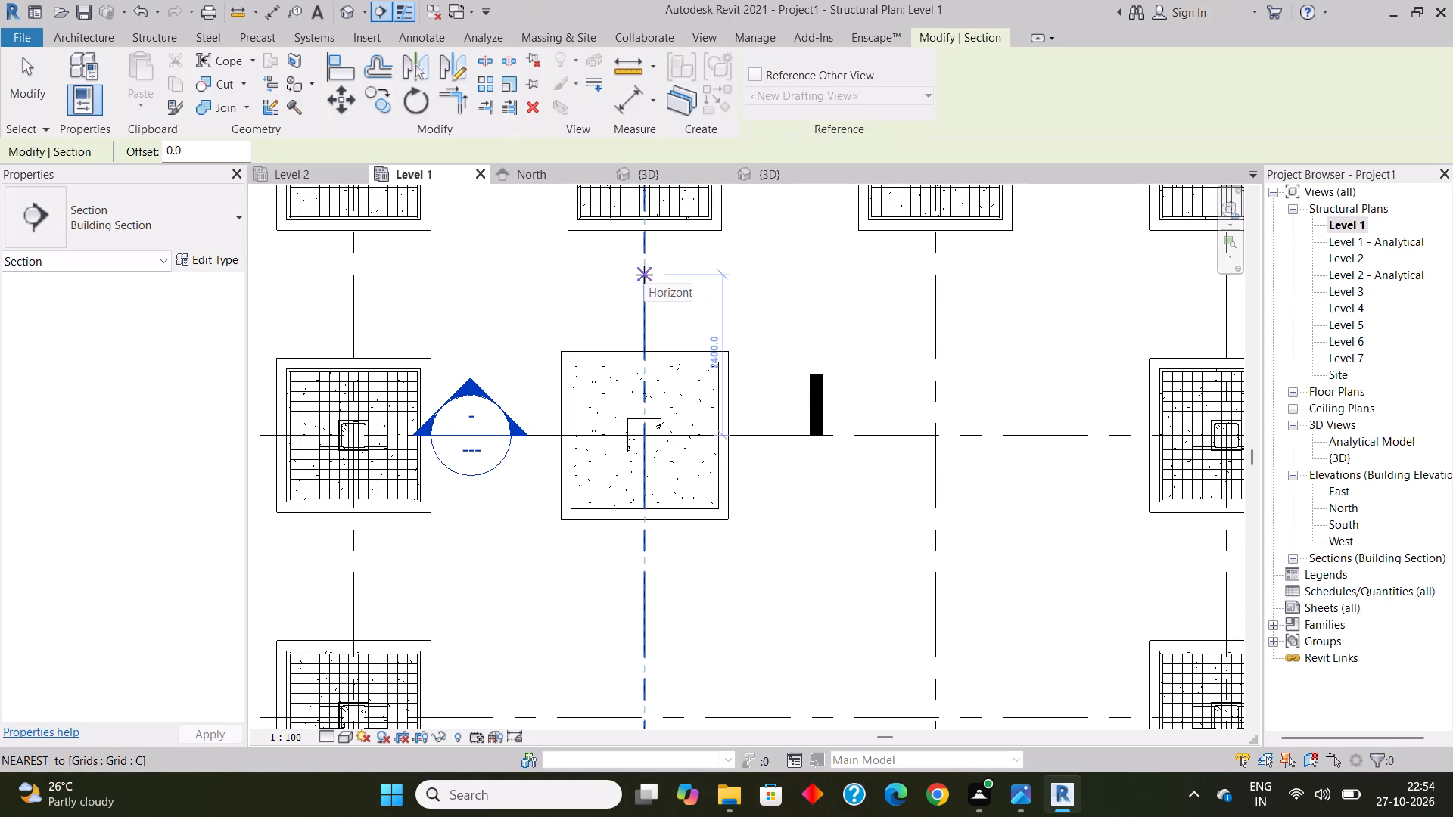
{"action": "left_click", "coordinate": [644, 275]}
{"action": "scroll", "coordinate": [645, 275], "scroll_direction": "down", "scroll_amount": 3}
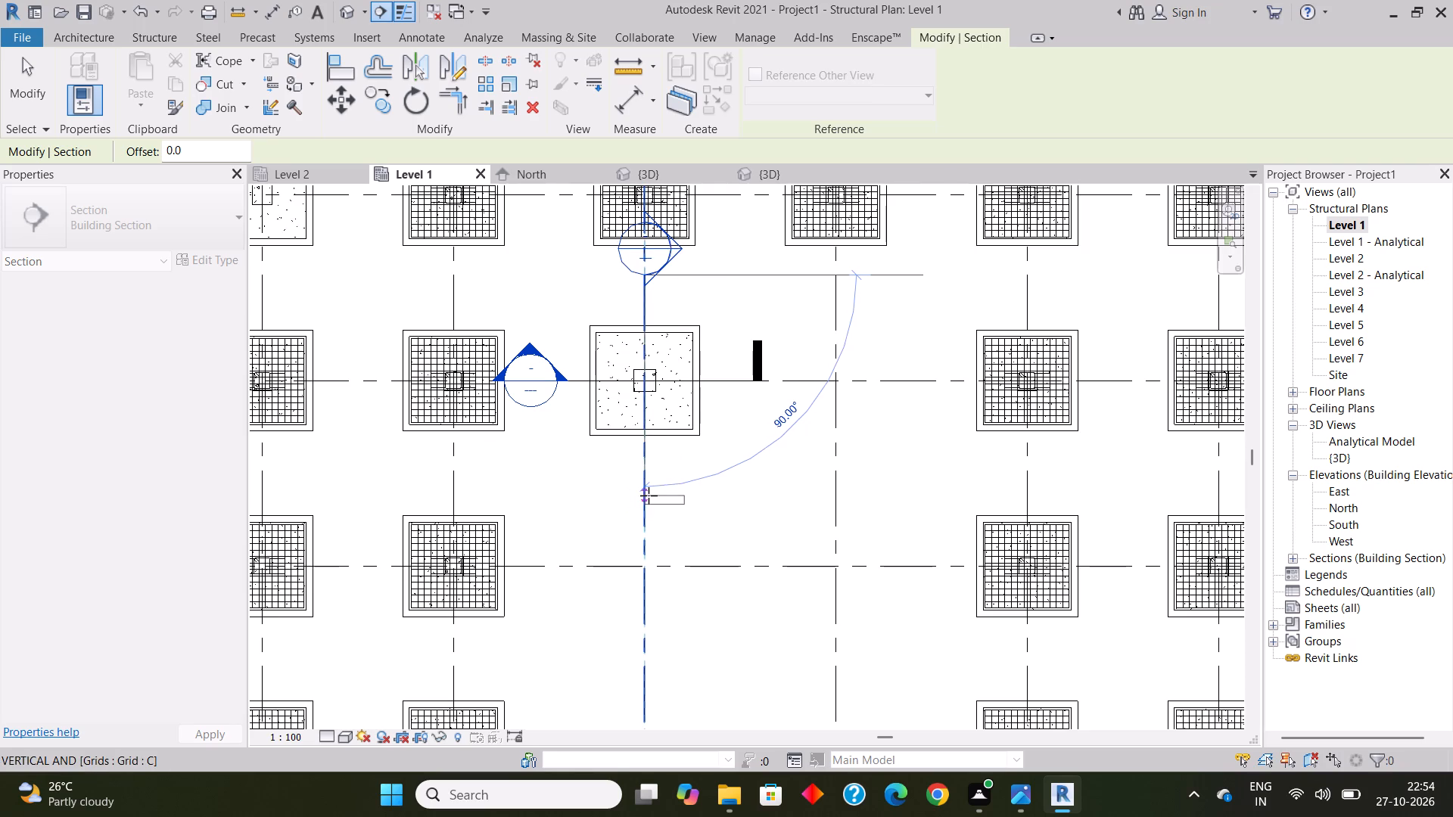
{"action": "left_click", "coordinate": [649, 495]}
{"action": "key", "text": "Escape"}
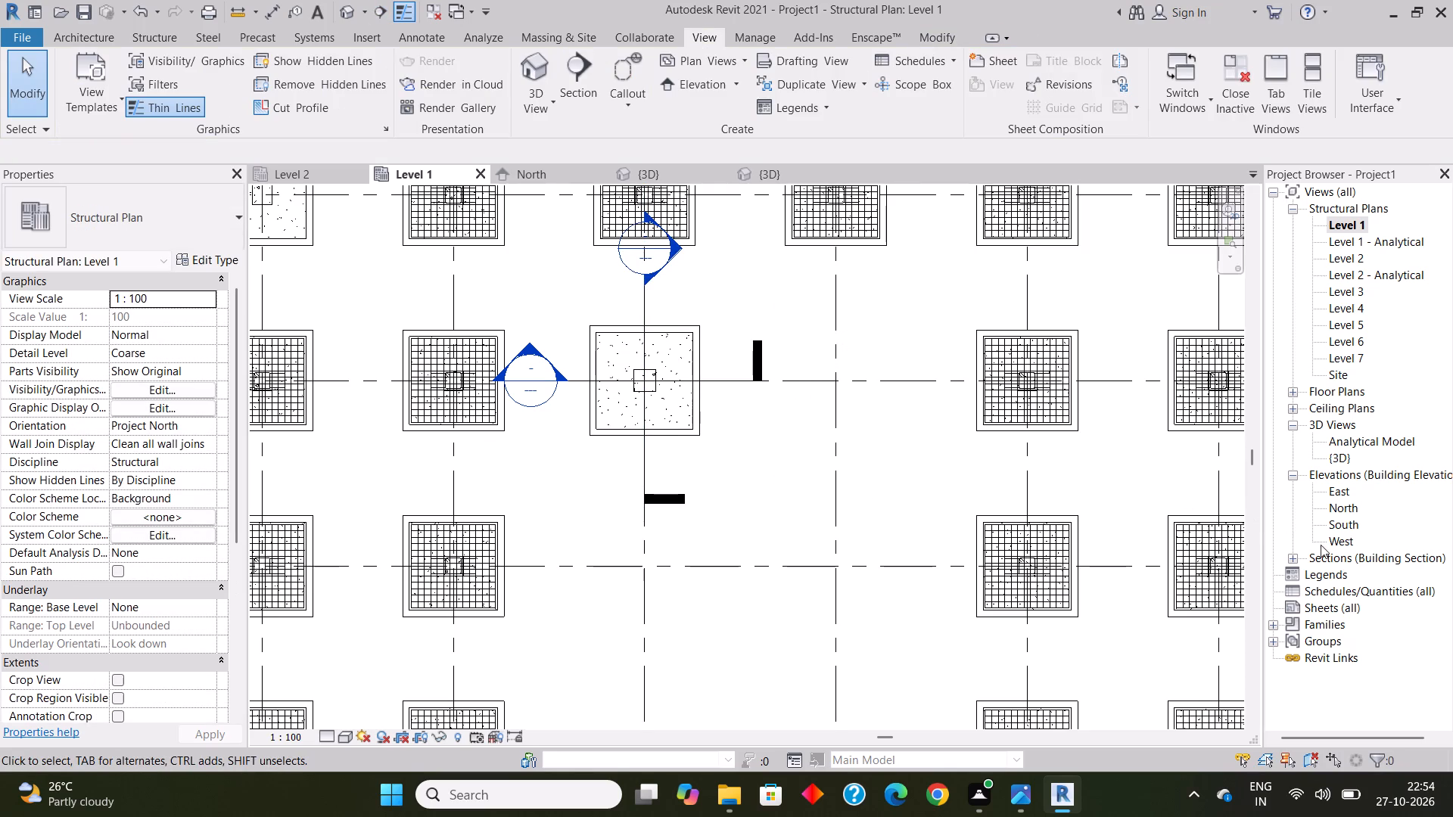
Open the Section 1 view and bring its footing and column into close view.
{"action": "left_click", "coordinate": [1290, 559]}
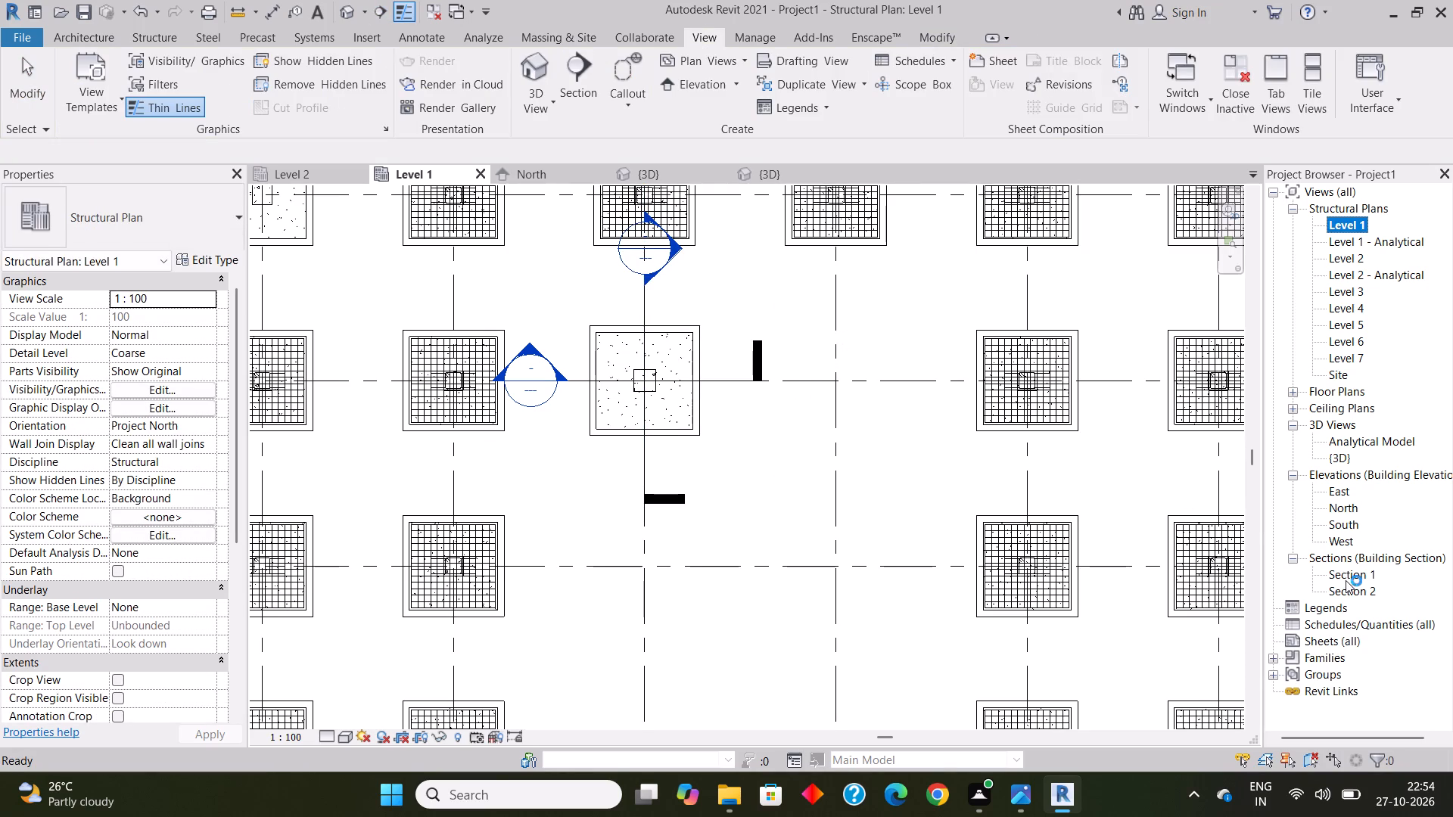
{"action": "double_click", "coordinate": [1346, 580]}
{"action": "scroll", "coordinate": [787, 469], "scroll_direction": "up", "scroll_amount": 3}
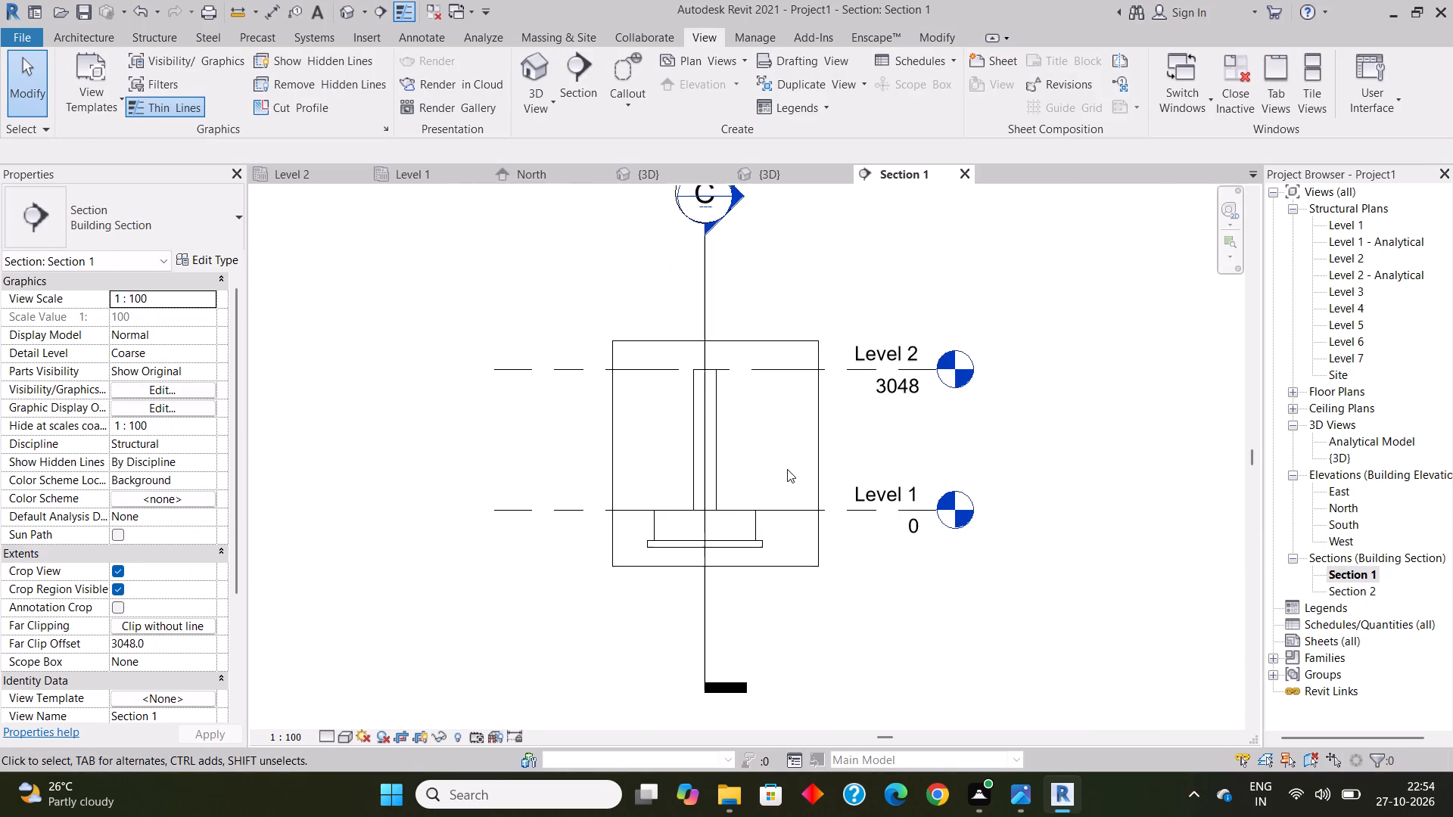
{"action": "scroll", "coordinate": [787, 469], "scroll_direction": "up", "scroll_amount": 4}
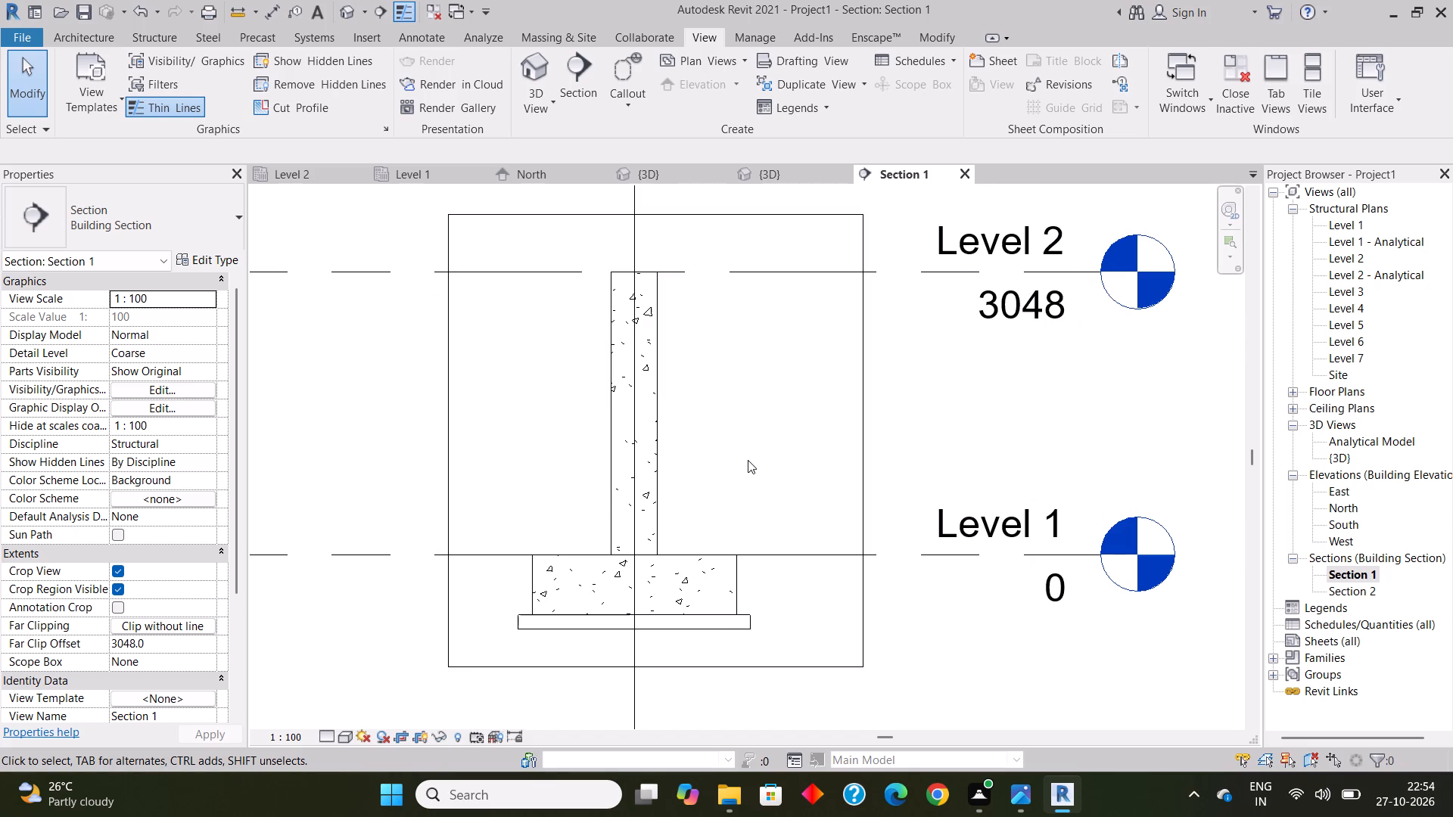
{"action": "scroll", "coordinate": [567, 428], "scroll_direction": "up", "scroll_amount": 1}
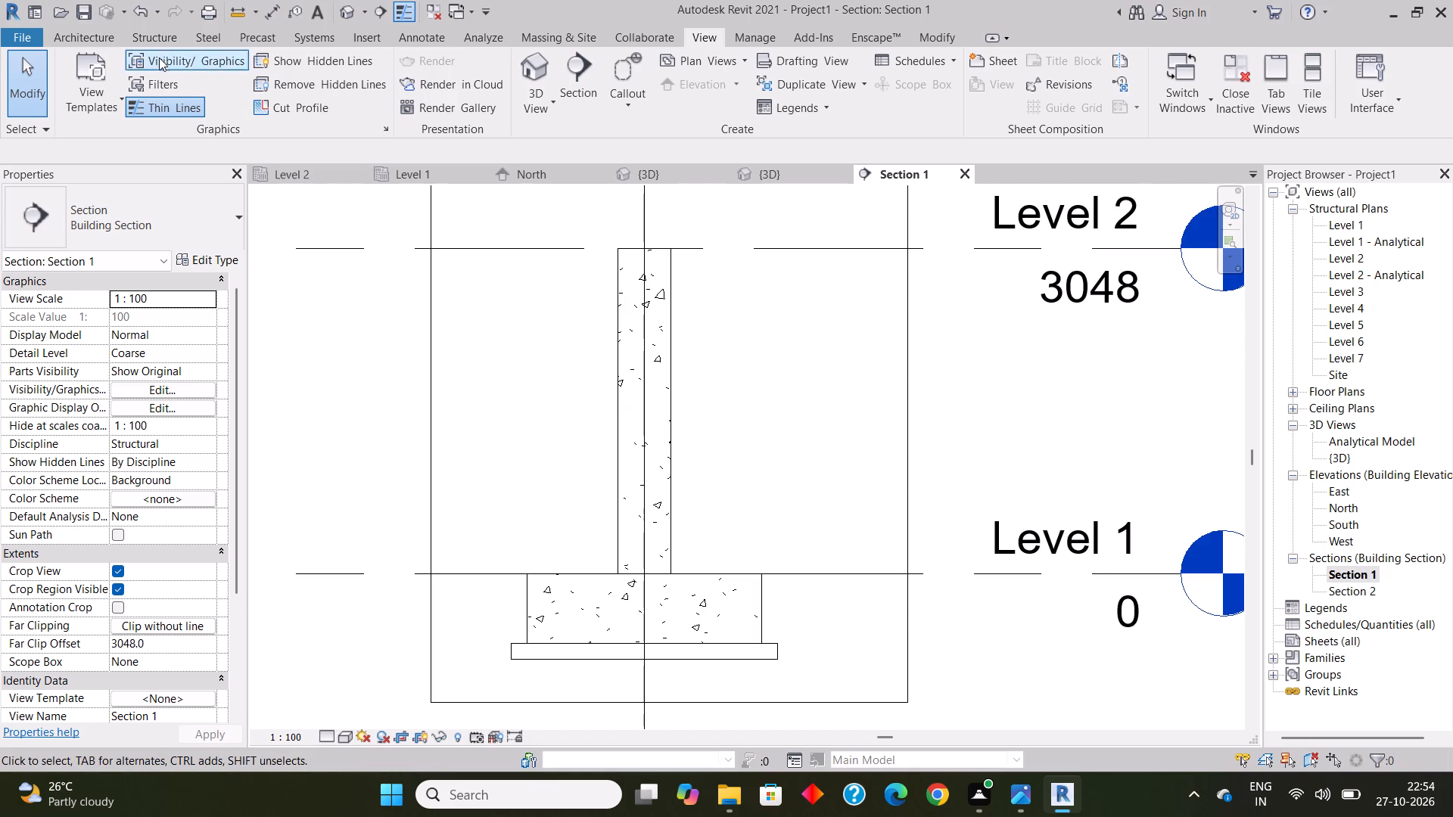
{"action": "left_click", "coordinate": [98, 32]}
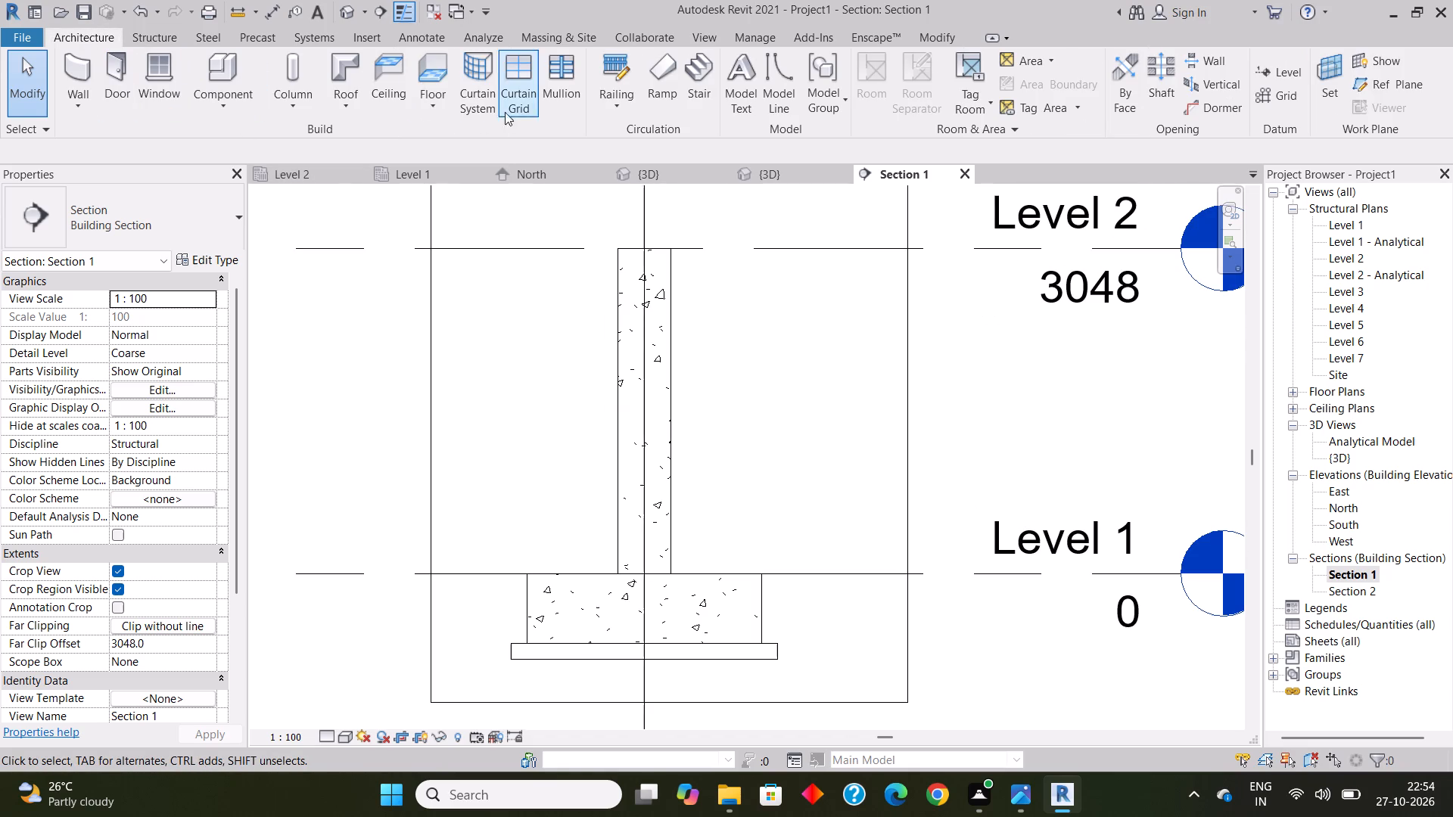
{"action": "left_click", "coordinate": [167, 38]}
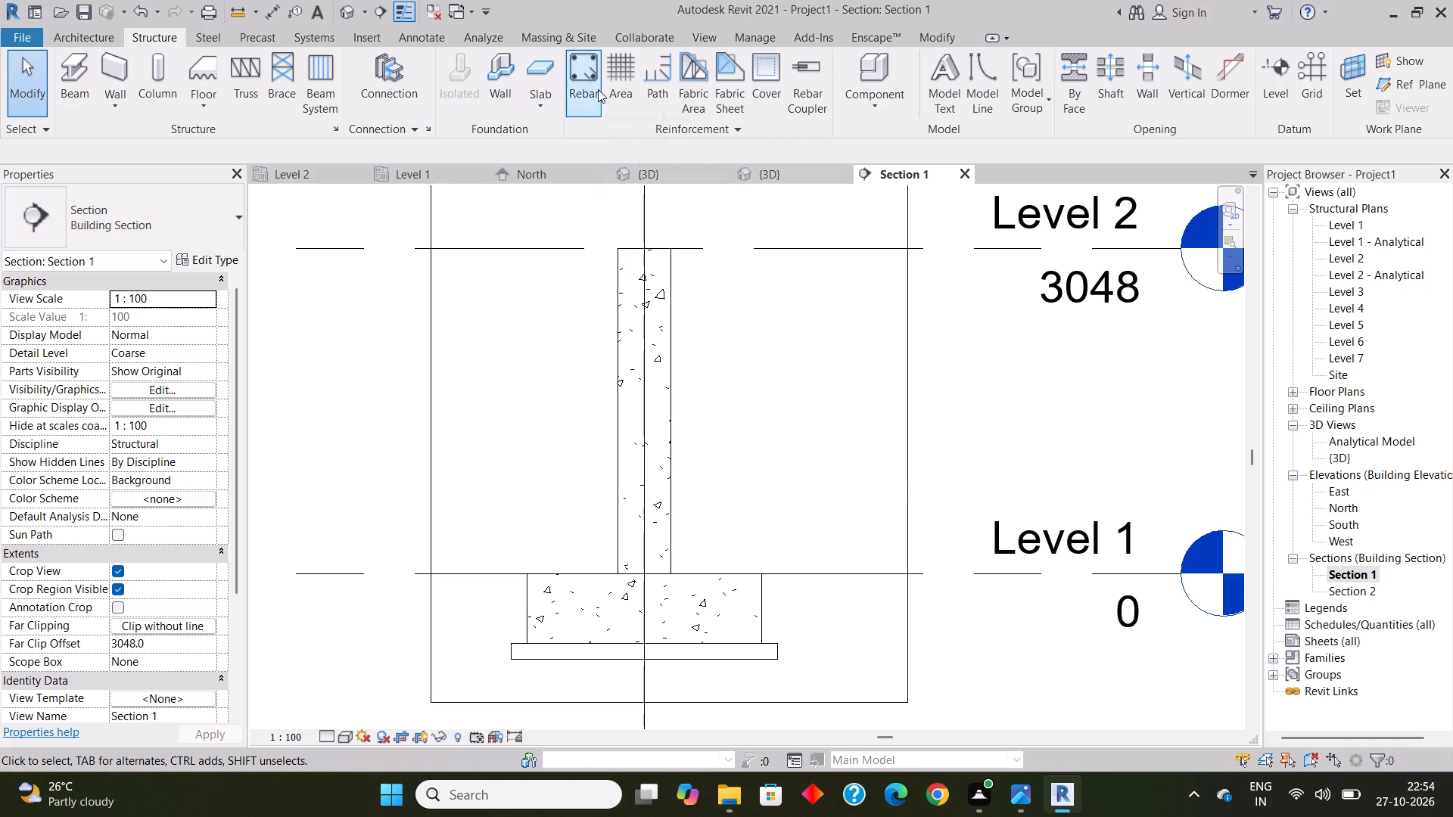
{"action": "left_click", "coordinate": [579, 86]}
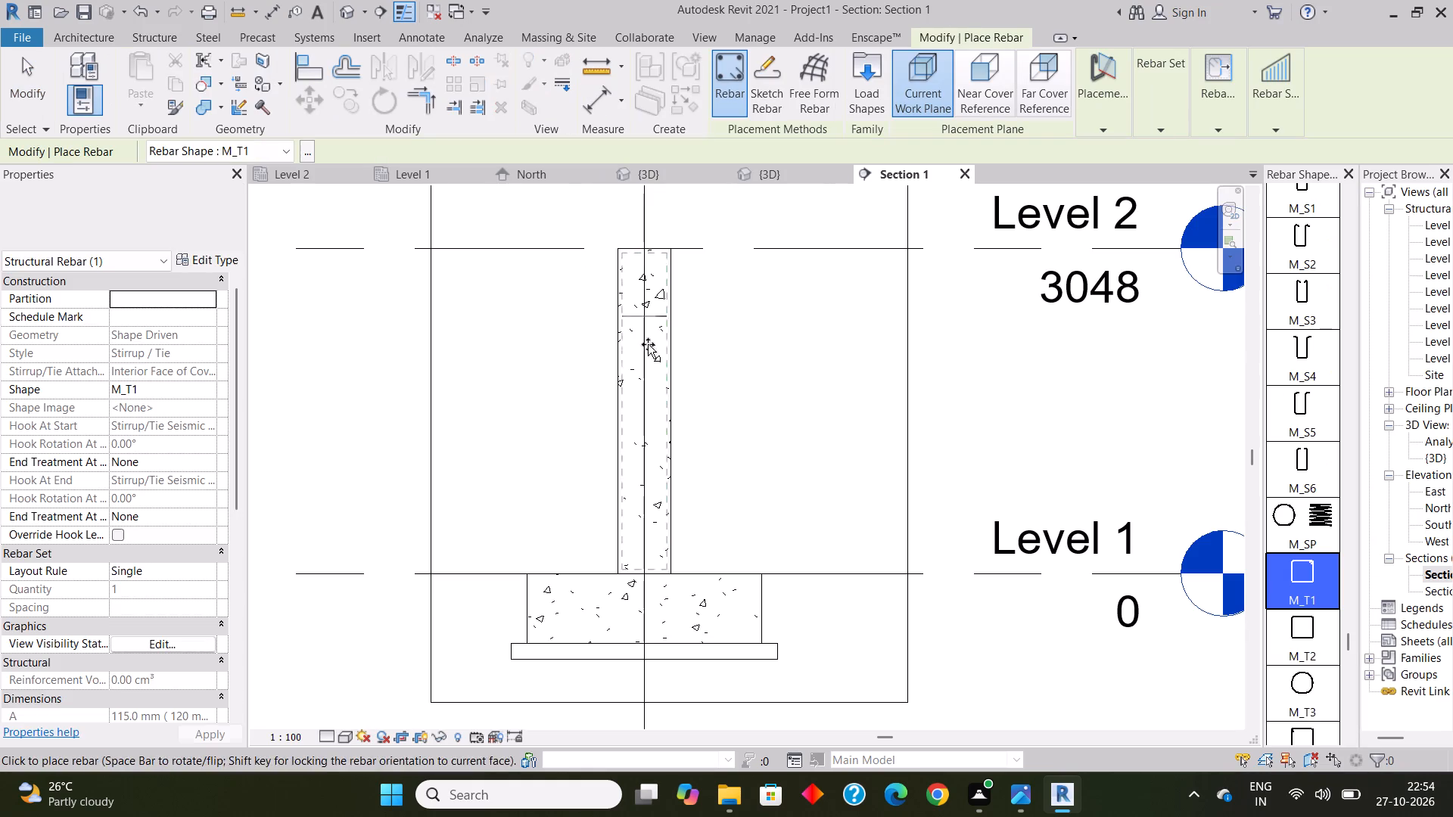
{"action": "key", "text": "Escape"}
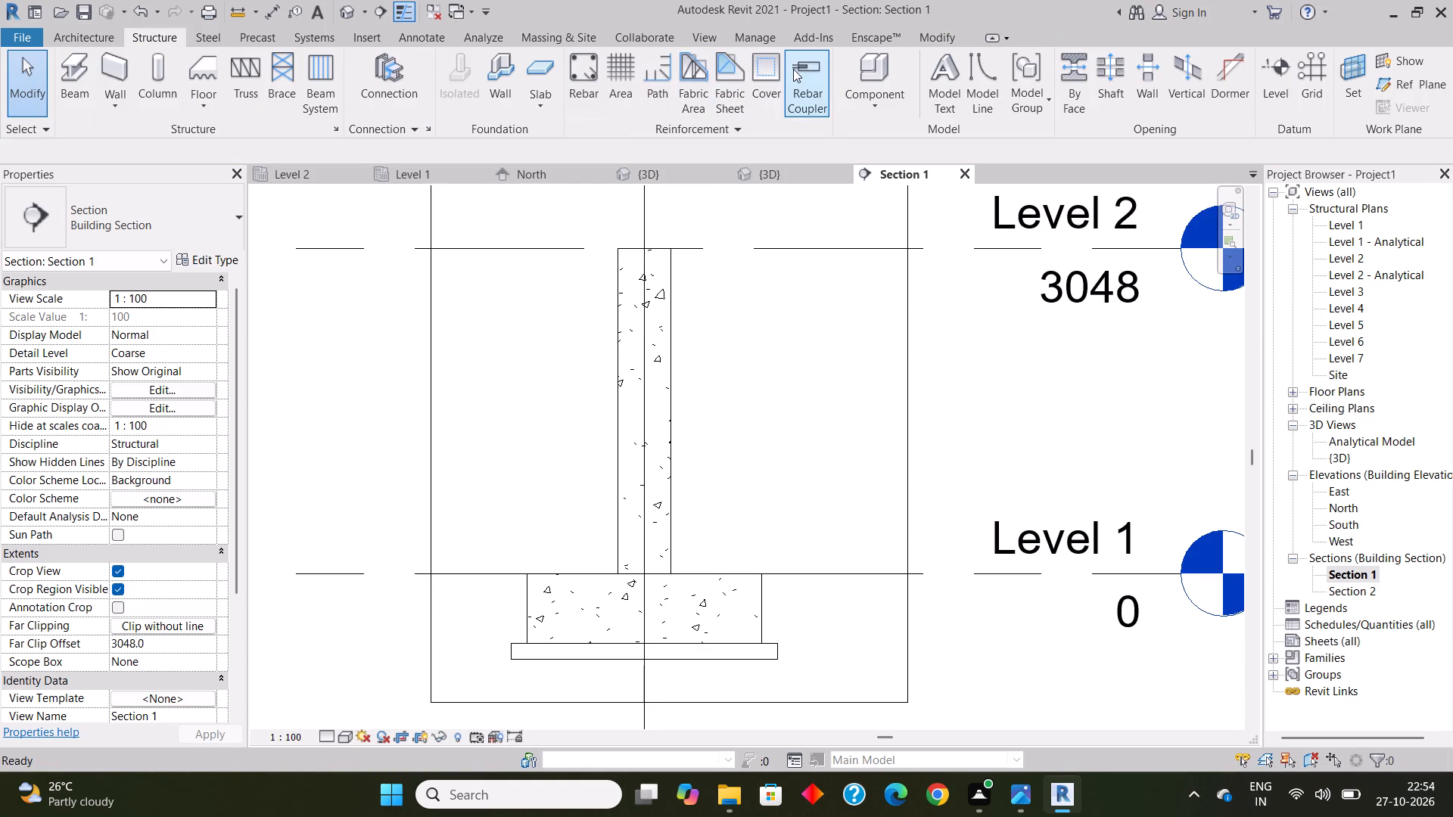
Set the "footing" rebar cover setting to 50 mm, opening the cover settings with the 2200x2200x650 footing picked.
{"action": "left_click", "coordinate": [761, 597]}
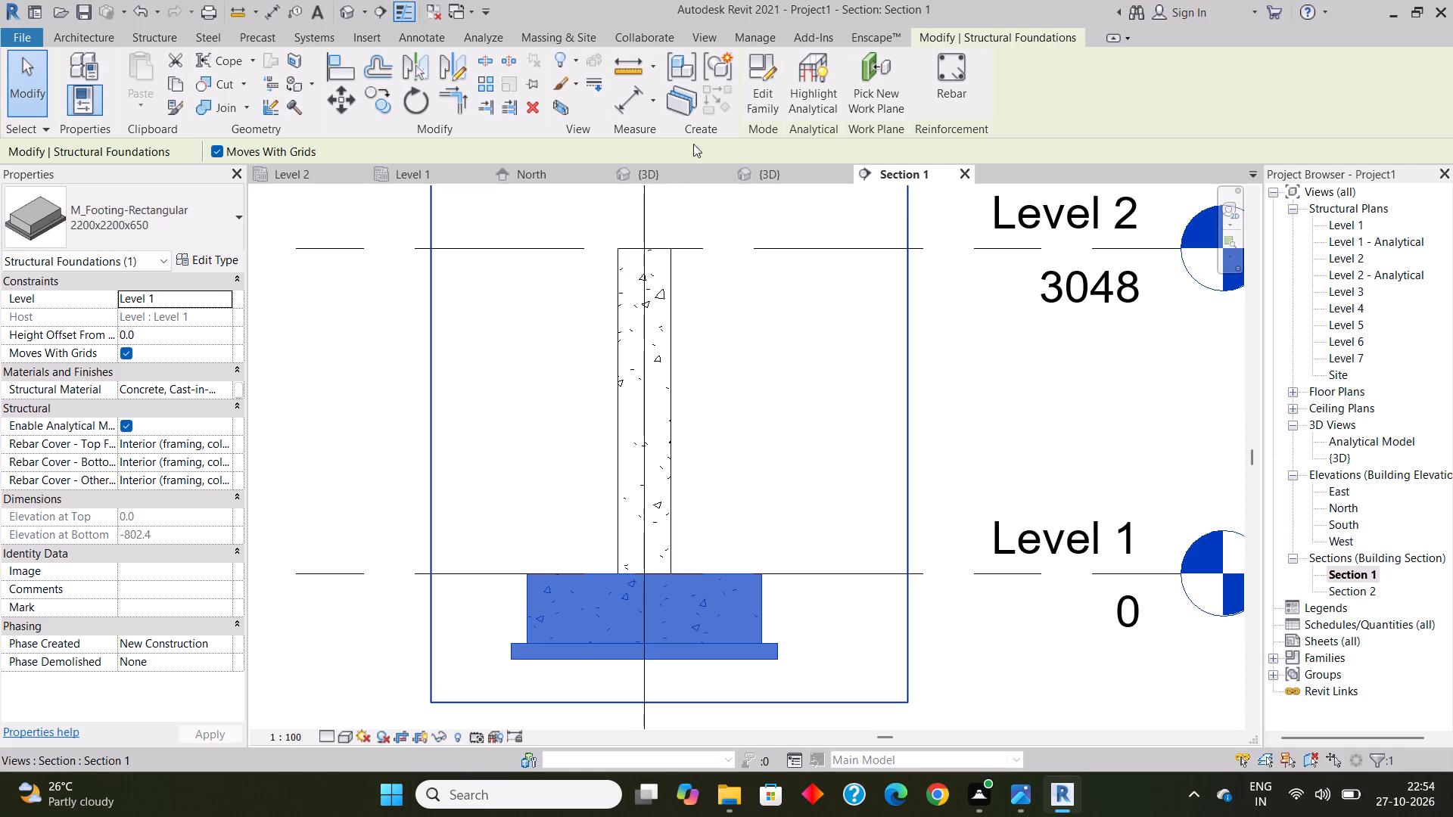
{"action": "left_click", "coordinate": [170, 41]}
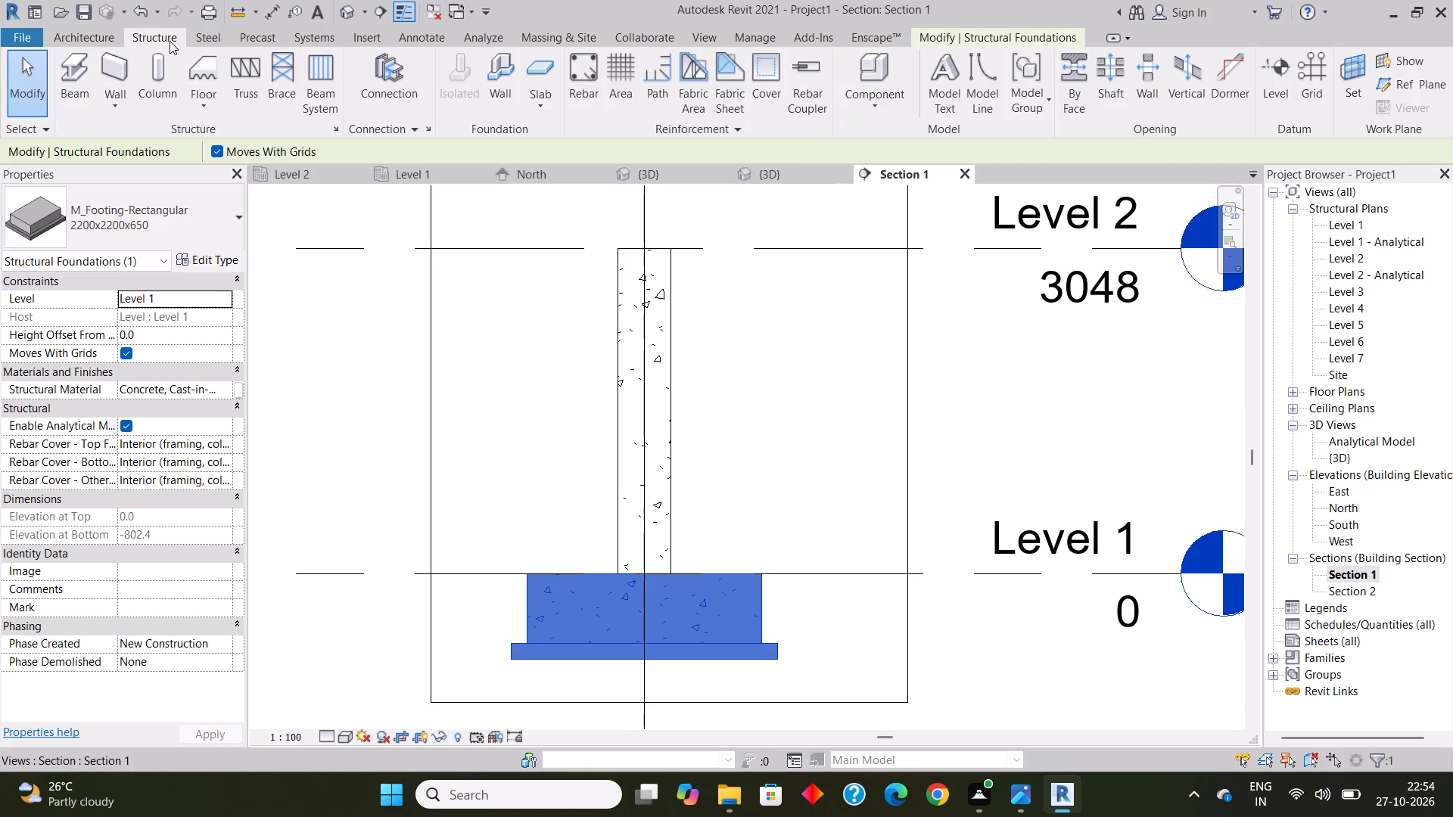
{"action": "left_click", "coordinate": [767, 87]}
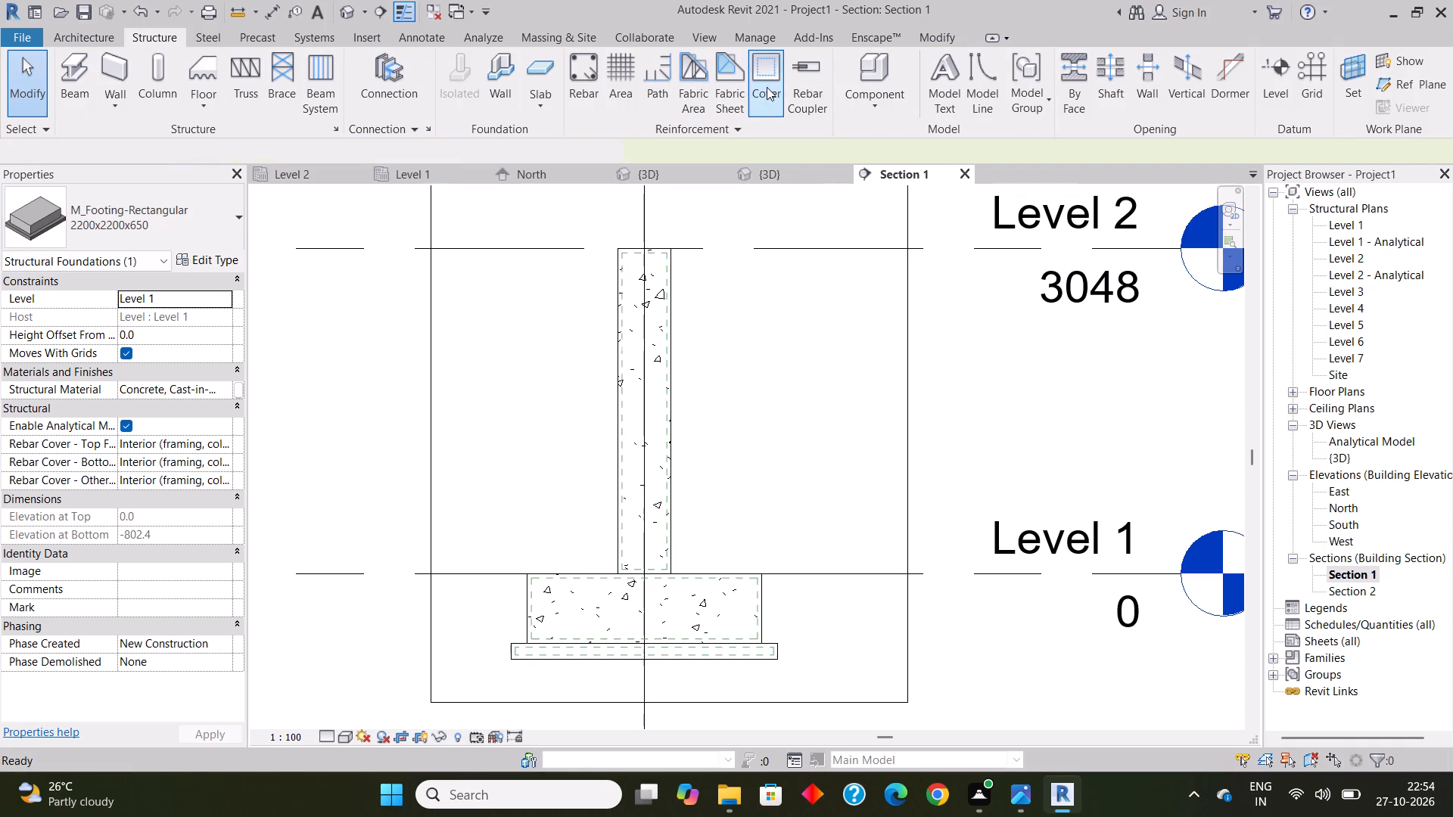
{"action": "left_click", "coordinate": [757, 609]}
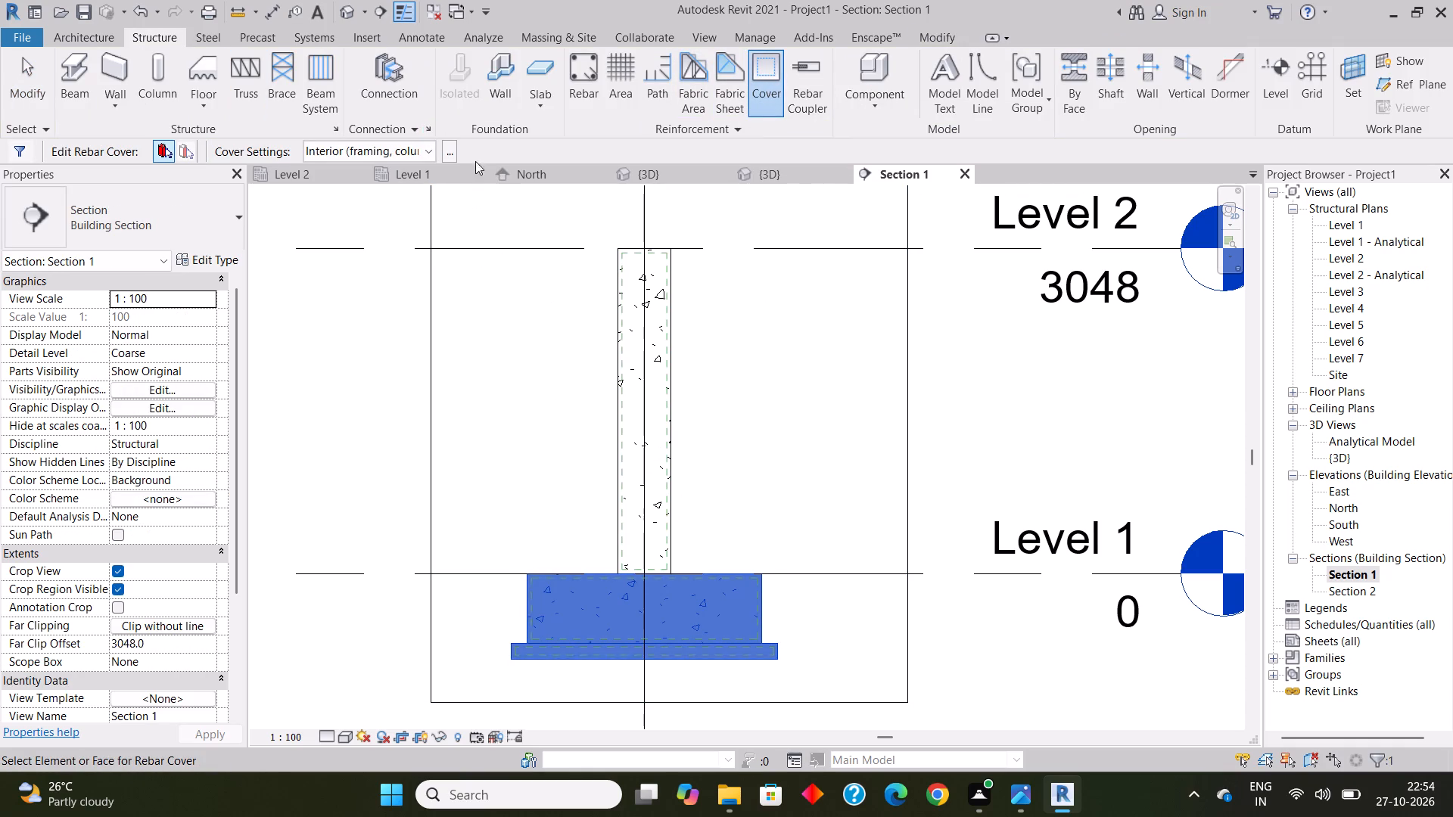
{"action": "left_click", "coordinate": [455, 150]}
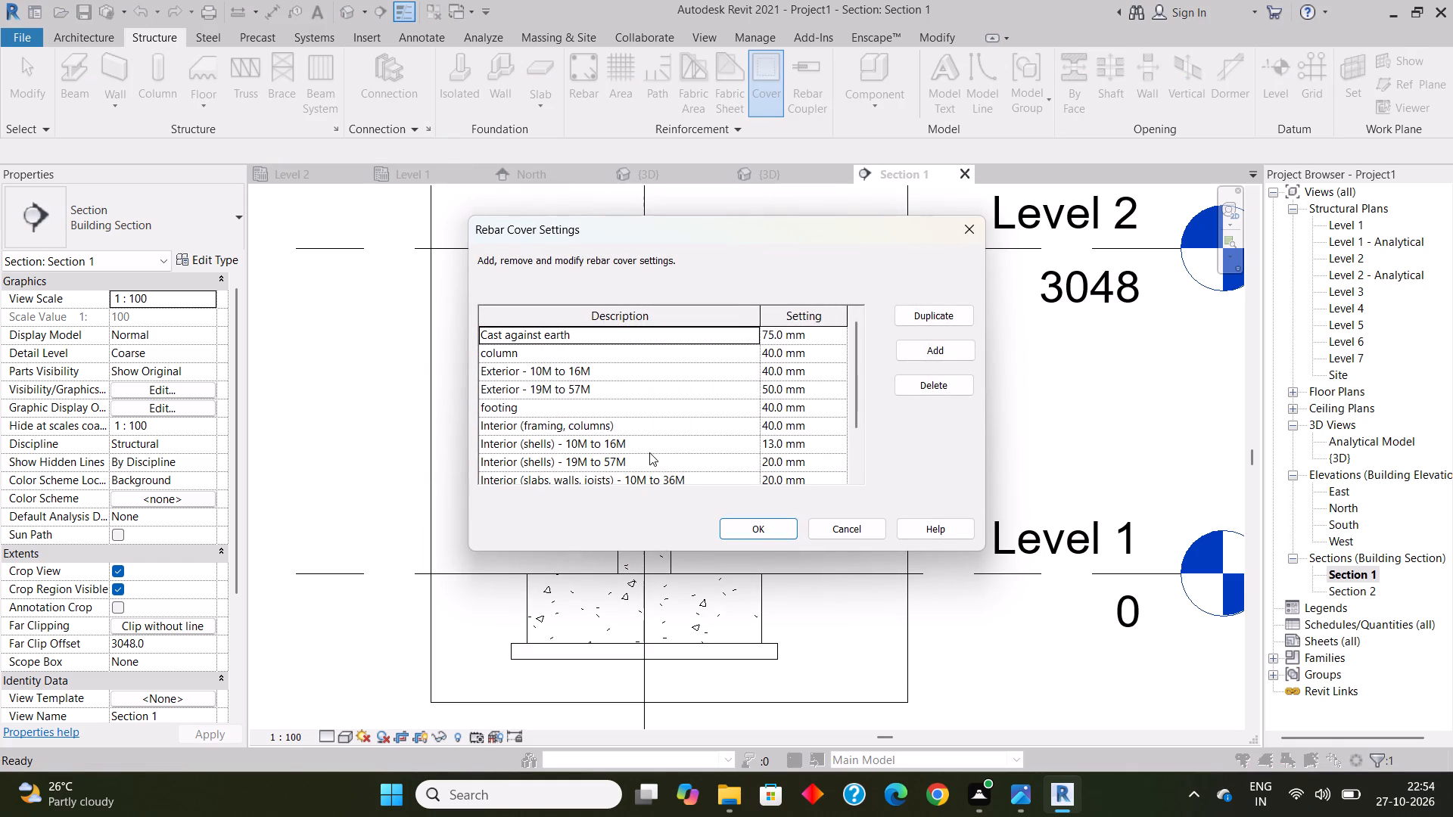
{"action": "left_click", "coordinate": [614, 399]}
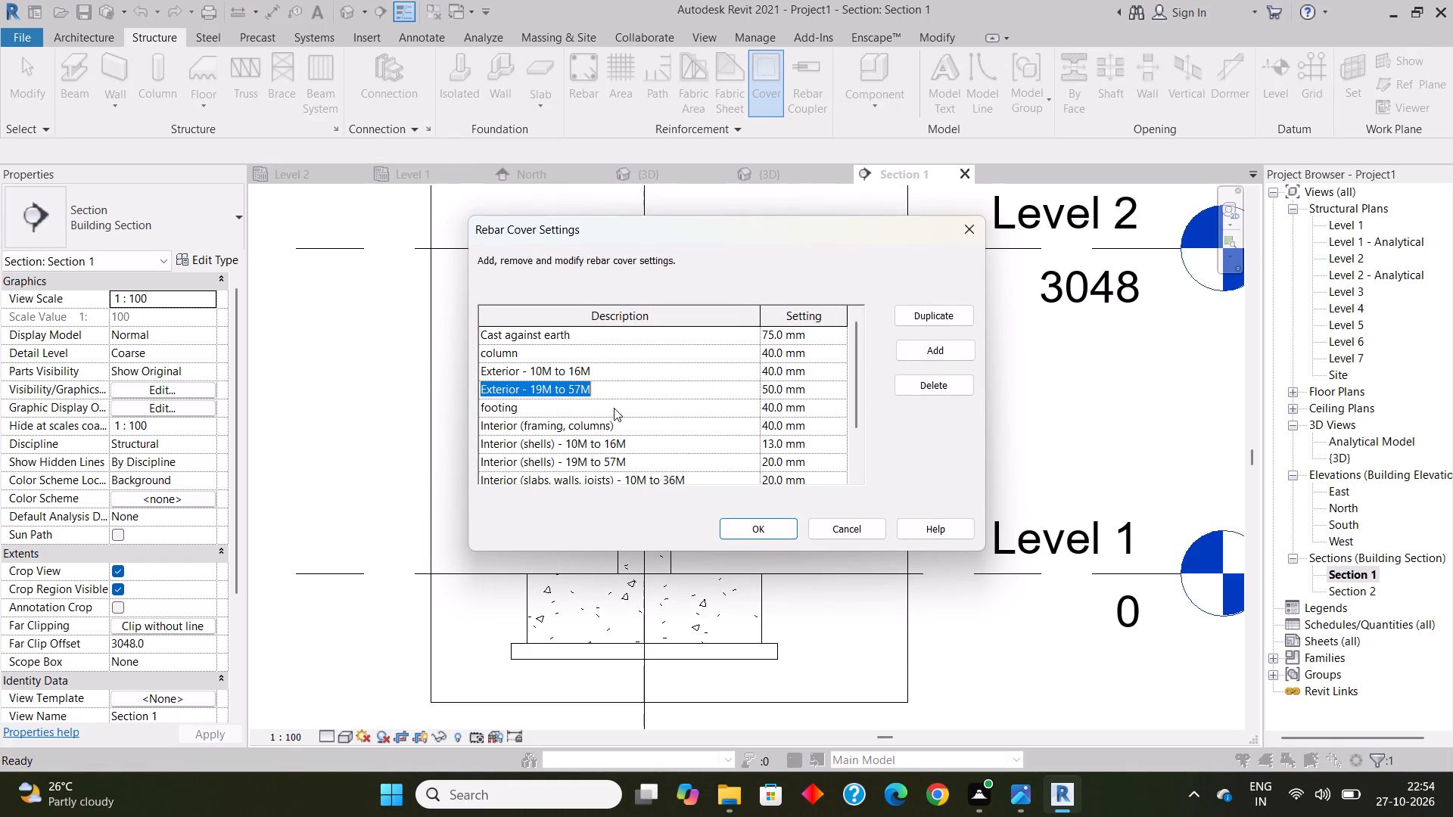
{"action": "left_click", "coordinate": [614, 408]}
{"action": "left_click", "coordinate": [786, 409]}
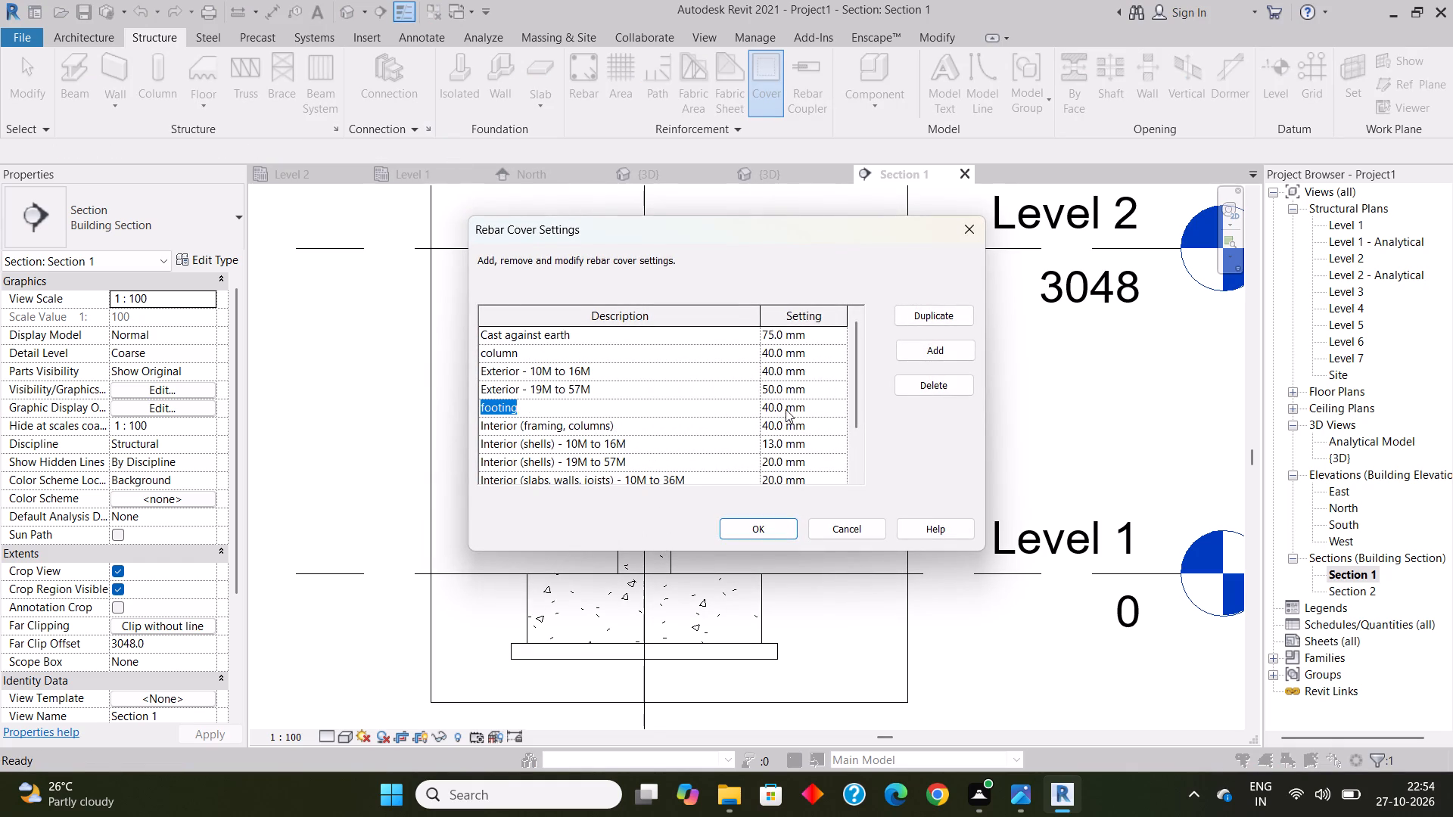
{"action": "left_click_drag", "start_coordinate": [784, 409], "coordinate": [734, 399]}
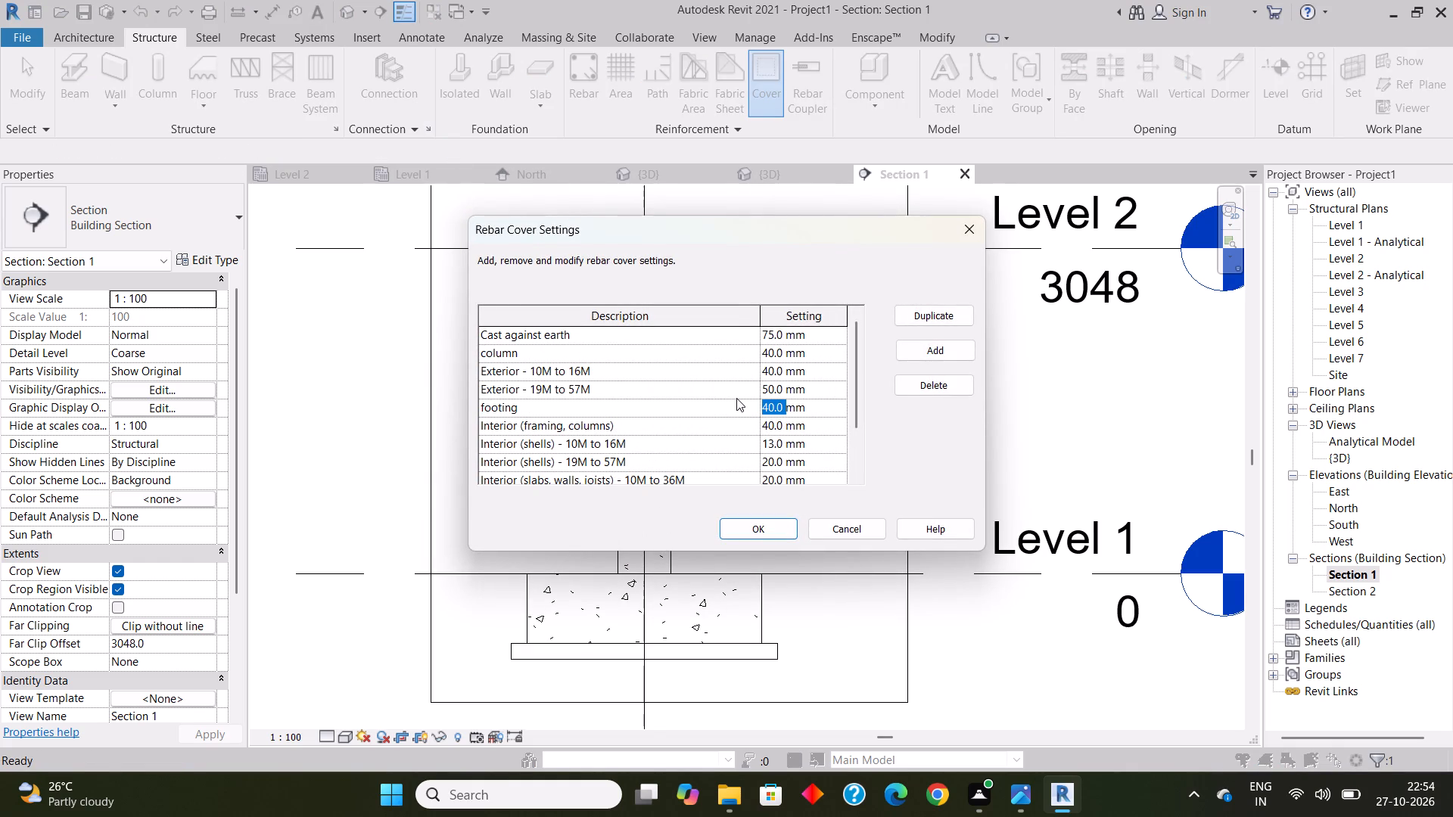
{"action": "type", "text": "50"}
{"action": "key", "text": "Return"}
{"action": "scroll", "coordinate": [736, 398], "scroll_direction": "down", "scroll_amount": 1}
{"action": "left_click", "coordinate": [768, 530]}
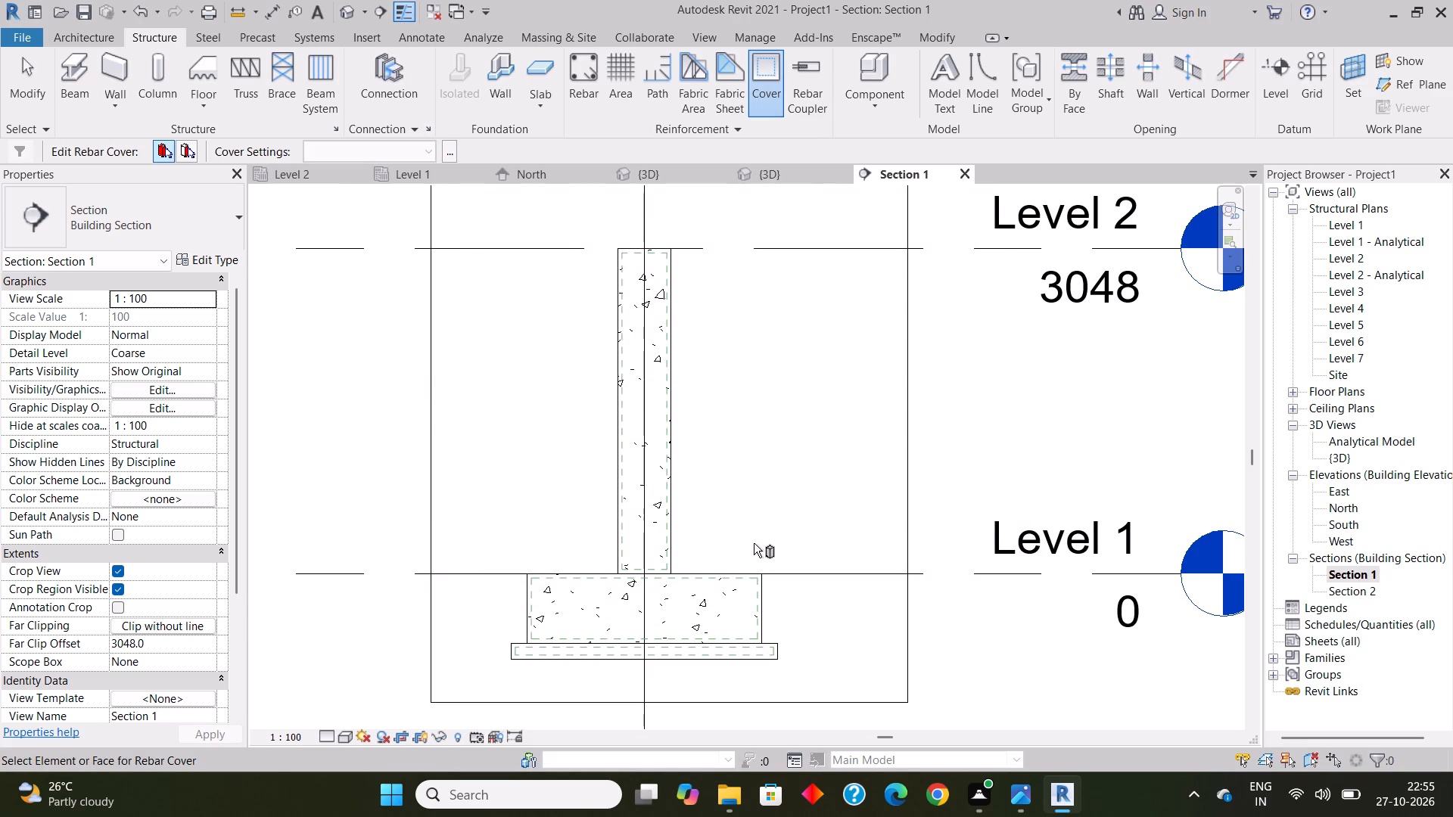
Sketch a 16d U-shaped rebar along the footing's bottom cover line in Section 1, about 2120 mm wide with legs about 470 mm high.
{"action": "left_click", "coordinate": [578, 76]}
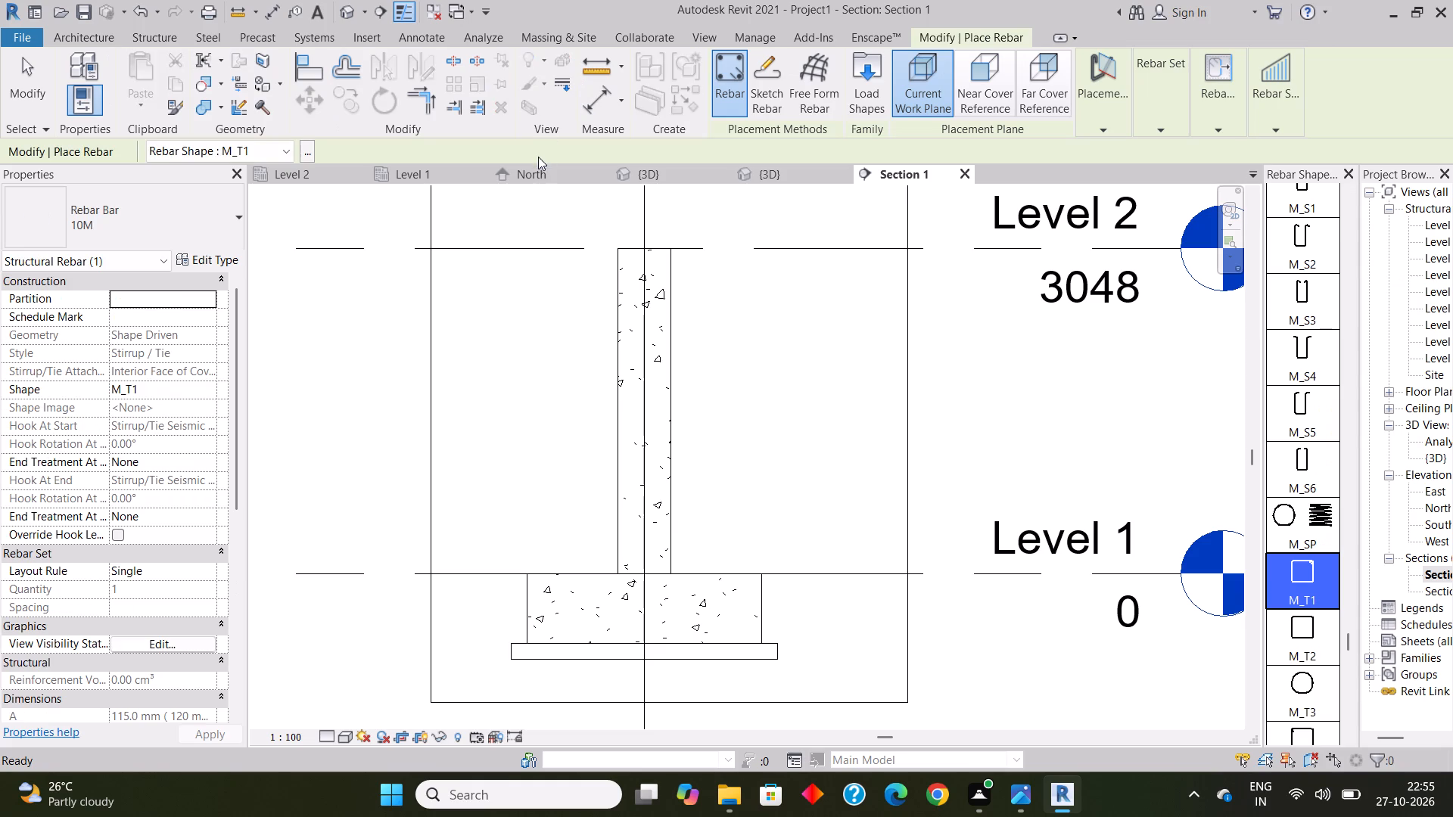
{"action": "left_click", "coordinate": [157, 221]}
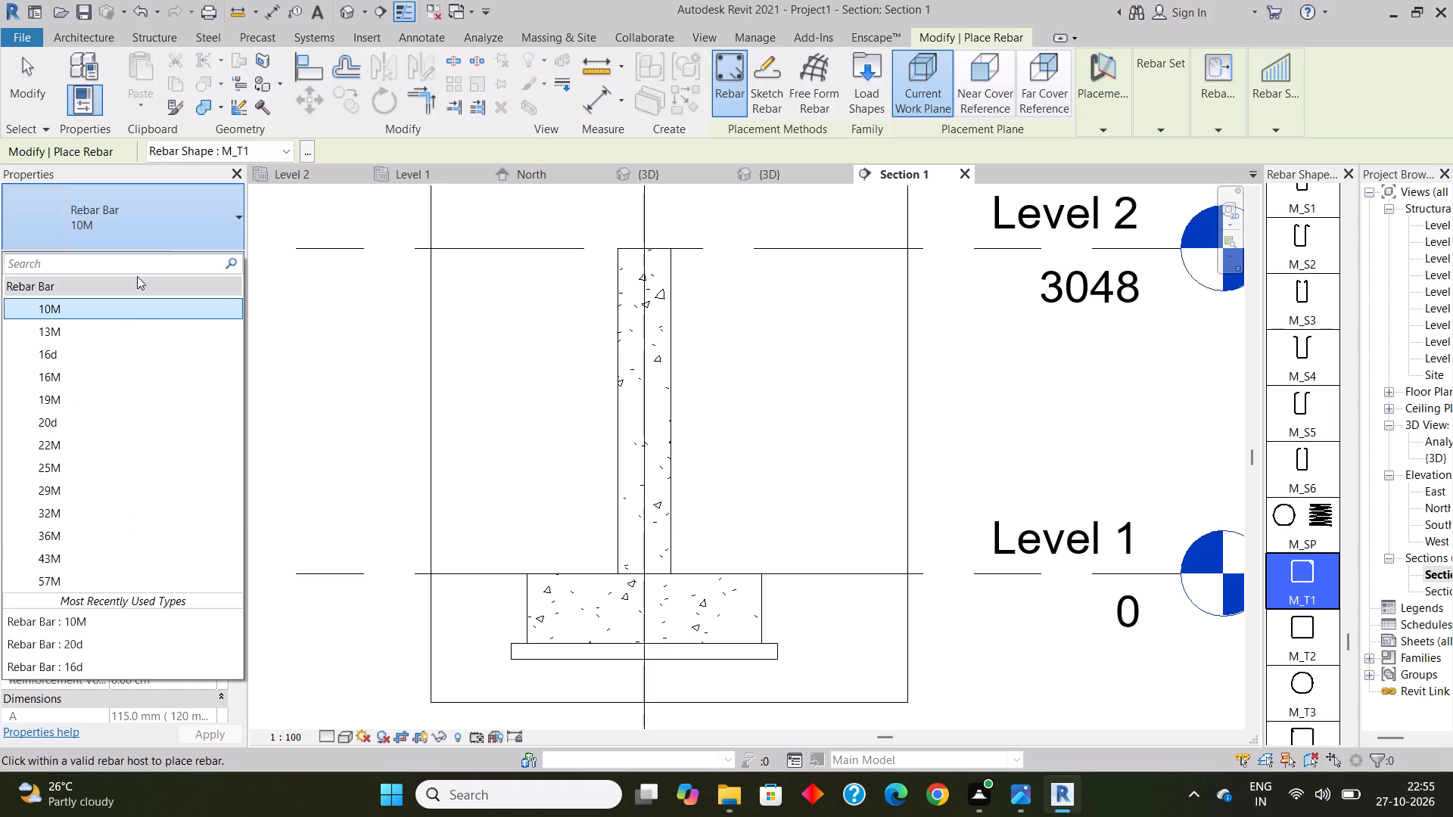
{"action": "left_click", "coordinate": [114, 361]}
{"action": "scroll", "coordinate": [603, 679], "scroll_direction": "up", "scroll_amount": 2}
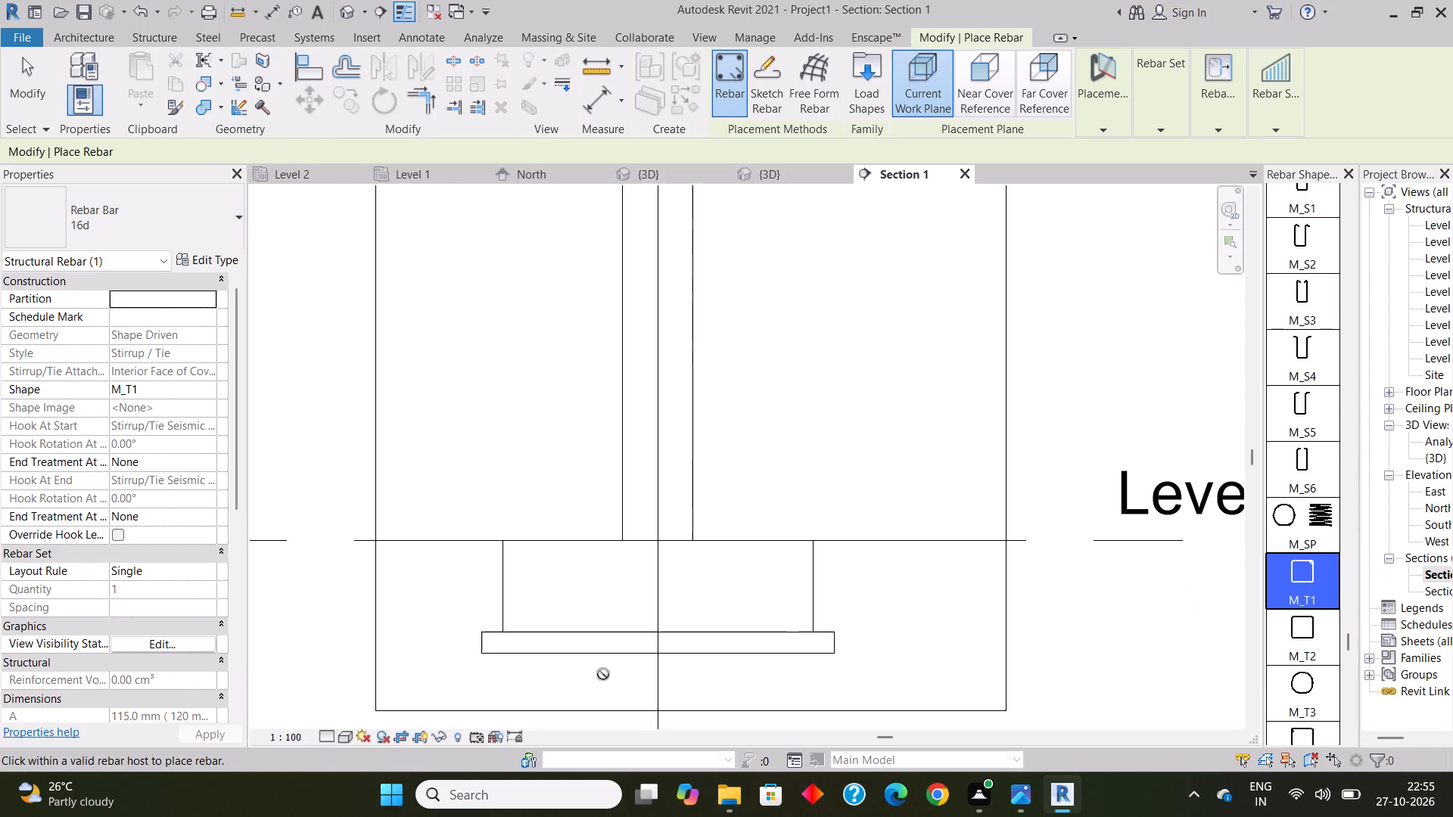
{"action": "scroll", "coordinate": [641, 656], "scroll_direction": "up", "scroll_amount": 2}
{"action": "left_click", "coordinate": [767, 73]}
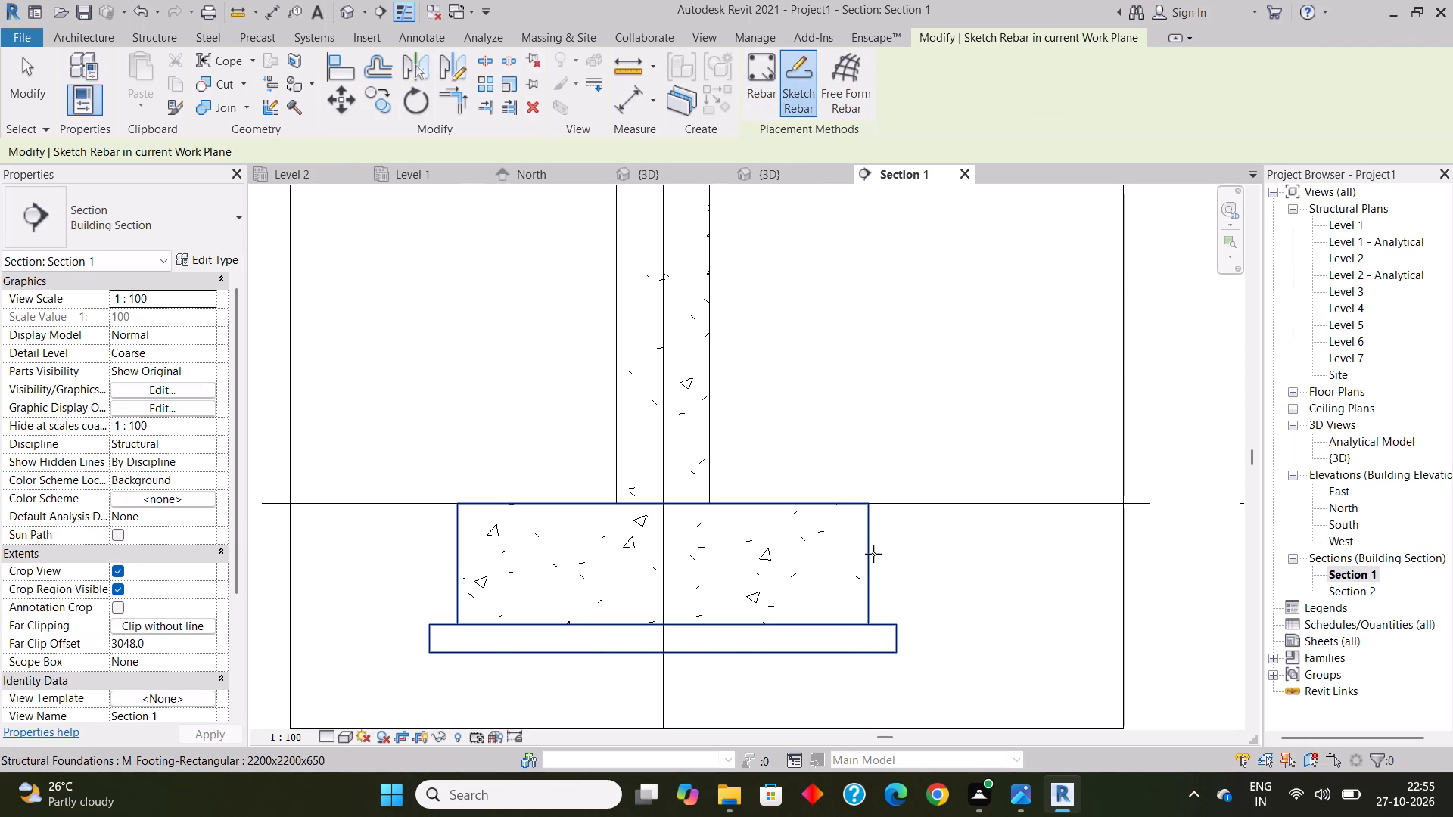
{"action": "left_click", "coordinate": [873, 554]}
{"action": "scroll", "coordinate": [868, 635], "scroll_direction": "up", "scroll_amount": 1}
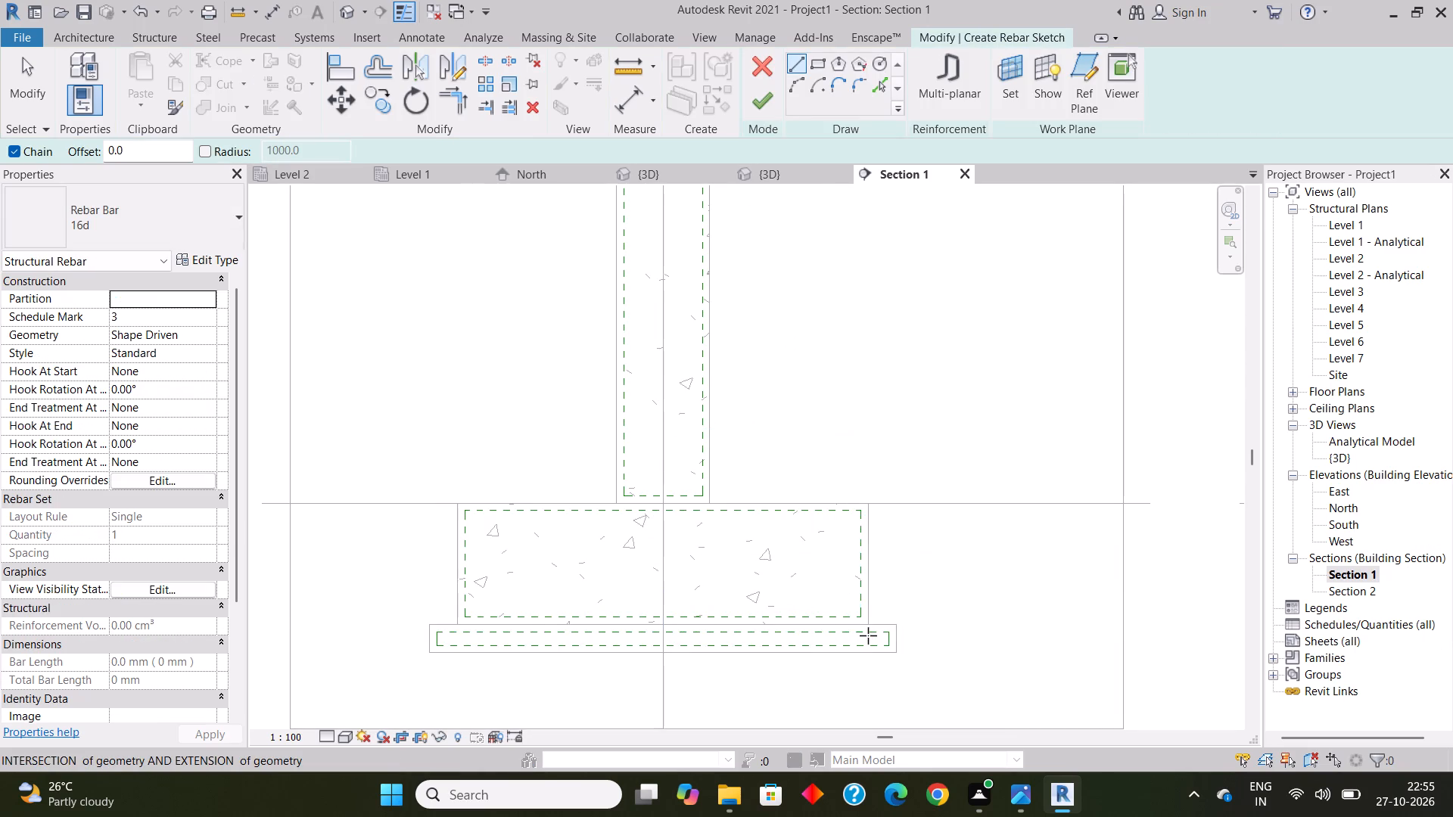
{"action": "scroll", "coordinate": [868, 635], "scroll_direction": "up", "scroll_amount": 1}
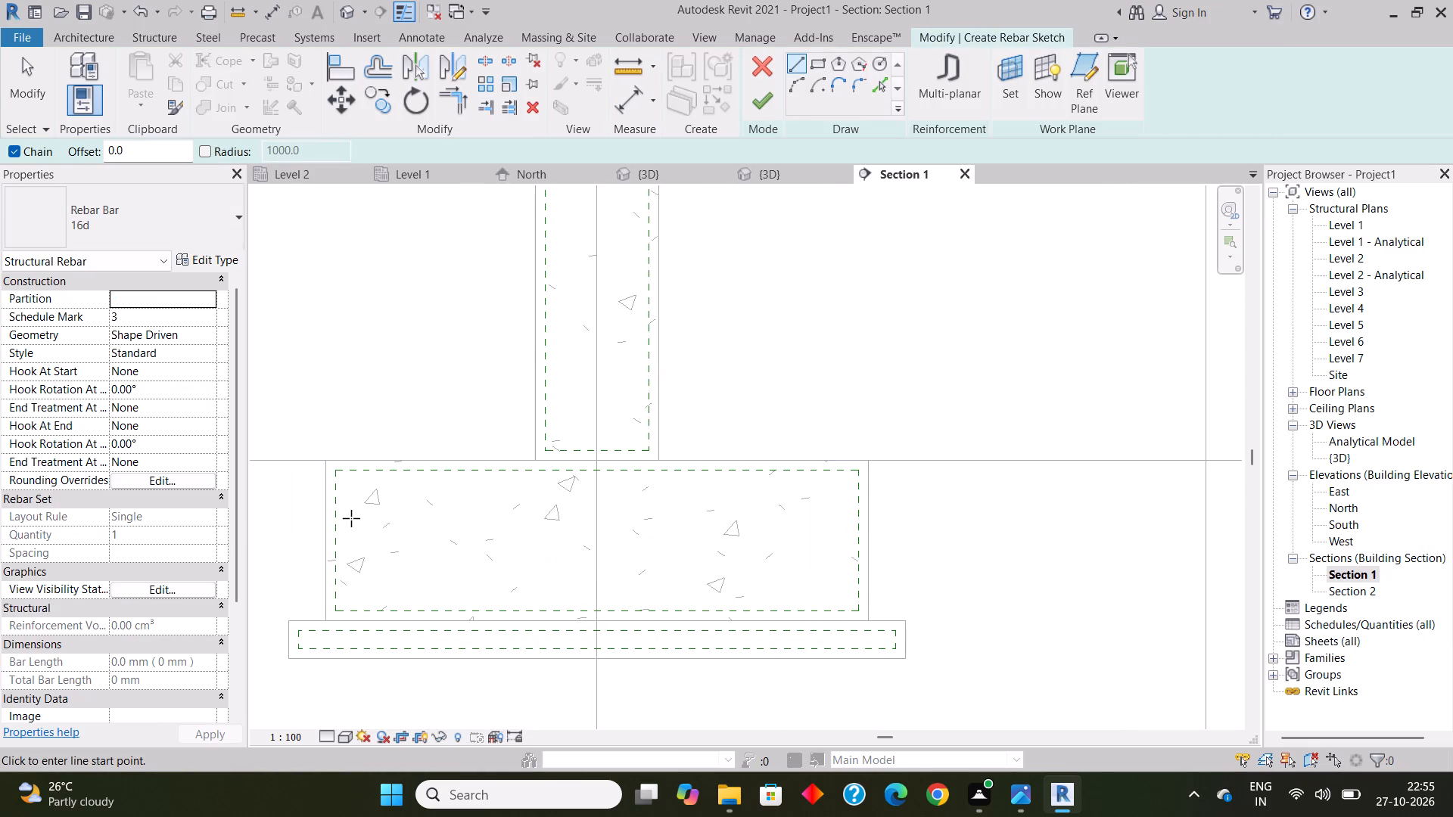
{"action": "scroll", "coordinate": [349, 513], "scroll_direction": "up", "scroll_amount": 1}
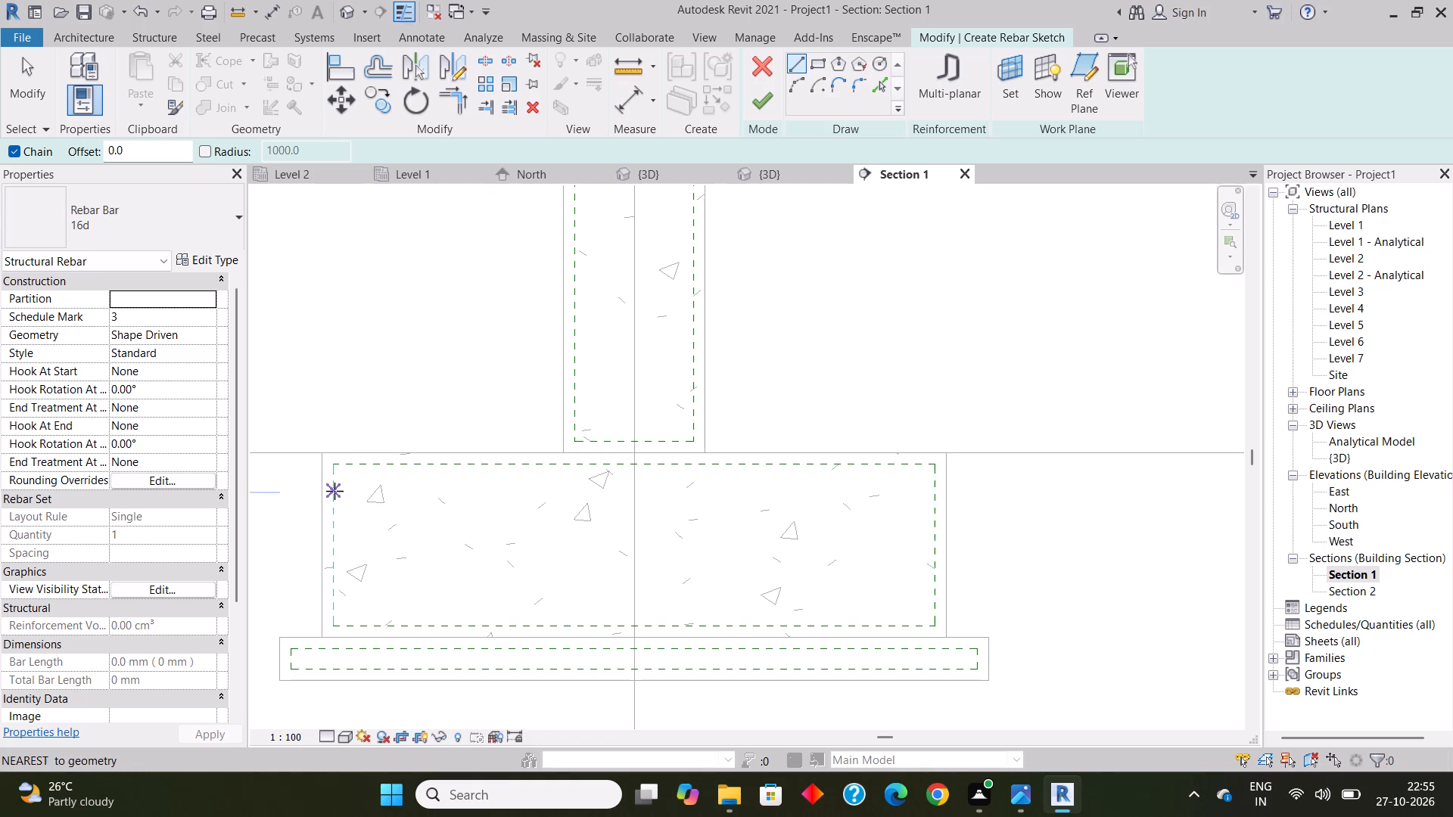
{"action": "left_click", "coordinate": [334, 493]}
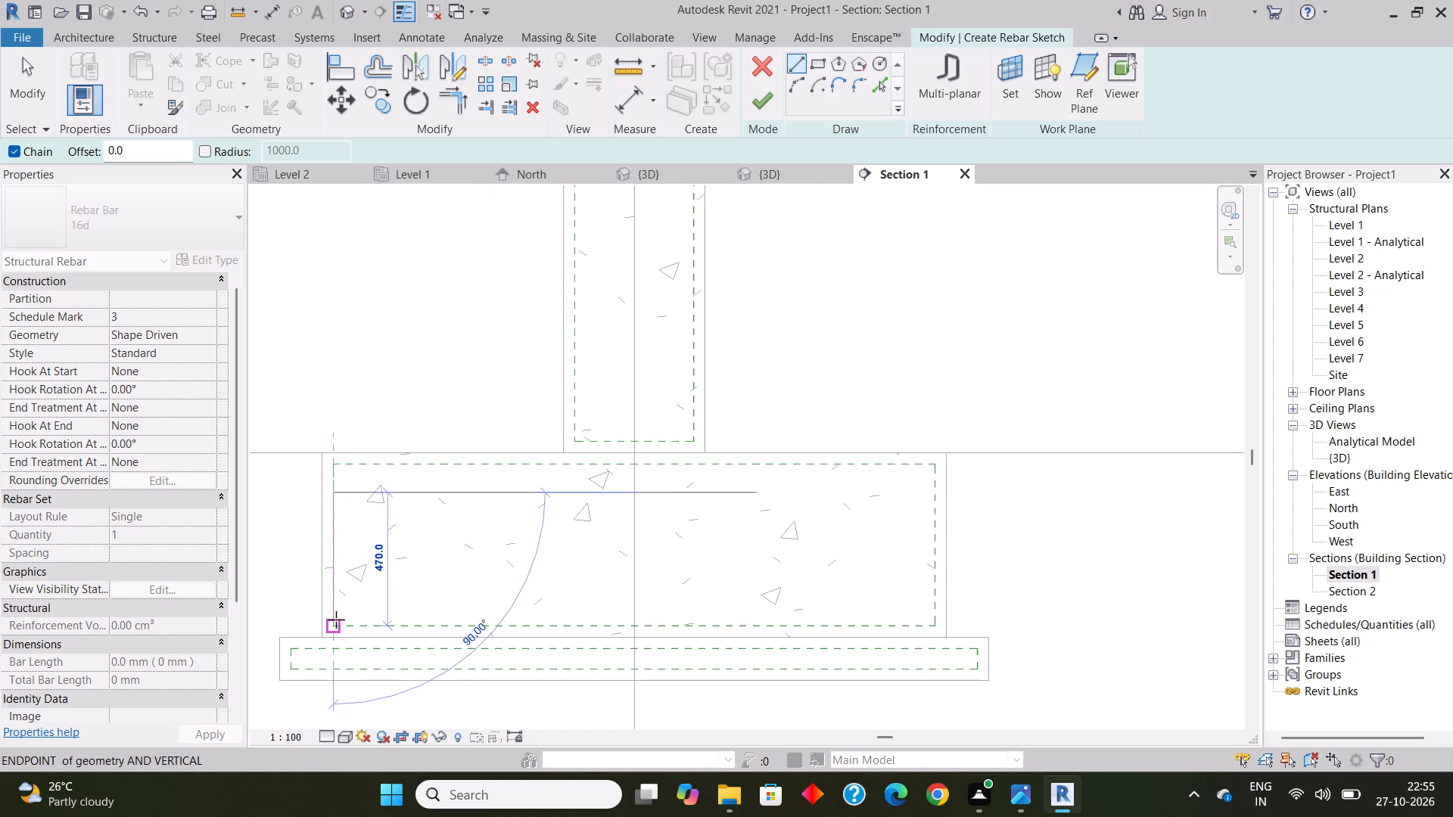
{"action": "left_click", "coordinate": [336, 620]}
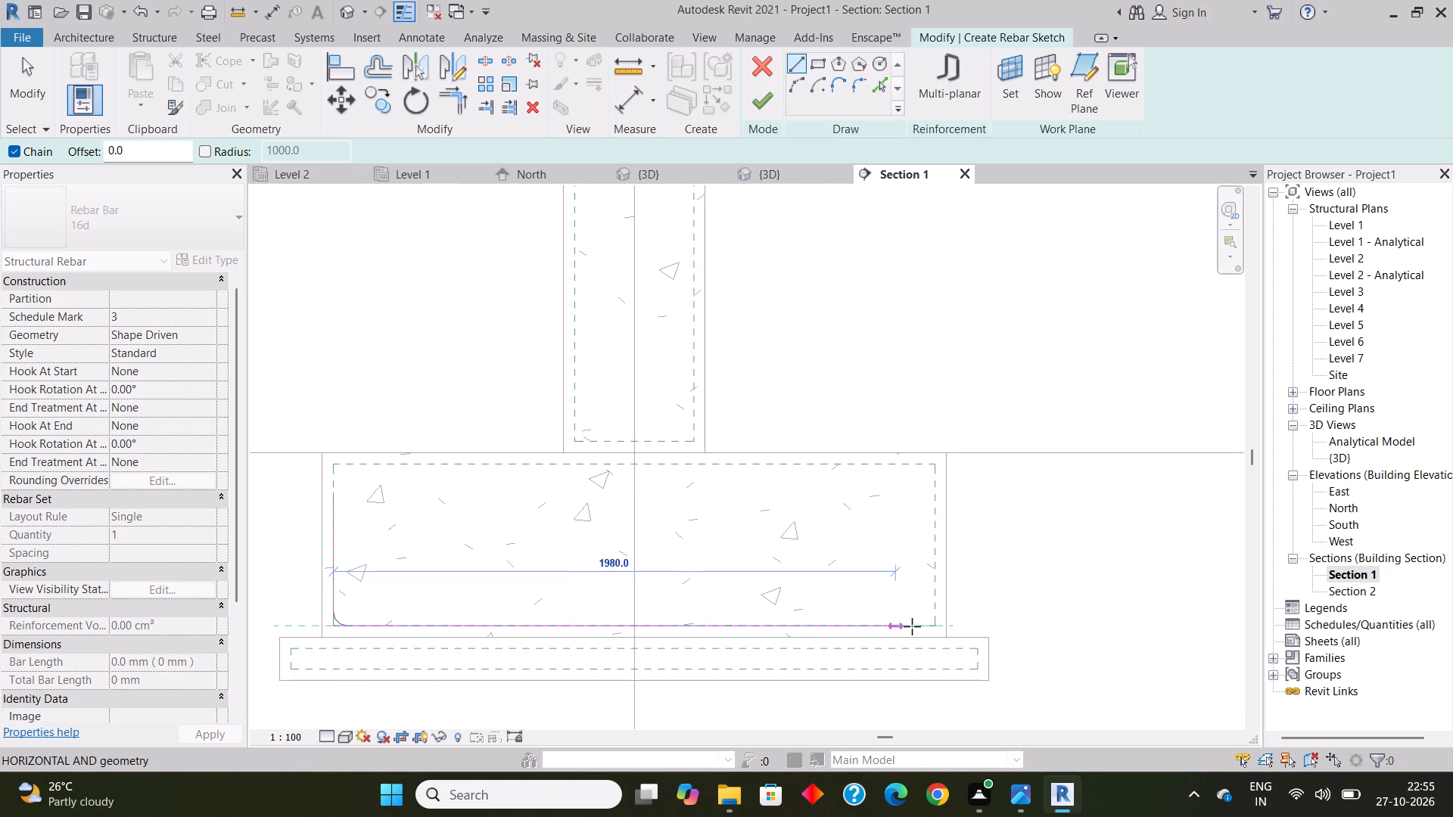
{"action": "left_click", "coordinate": [933, 626]}
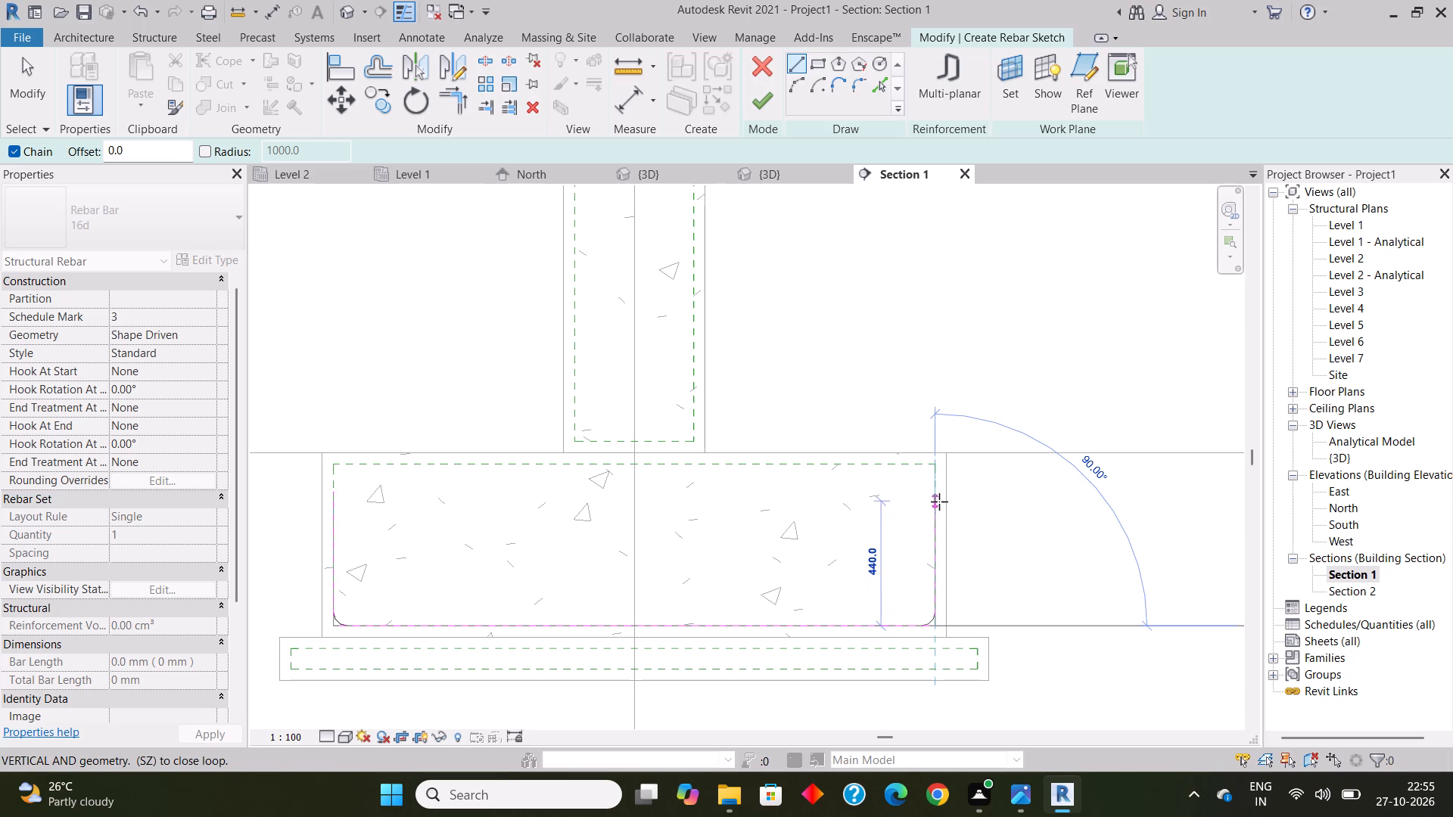
{"action": "left_click", "coordinate": [935, 490]}
{"action": "key", "text": "Escape"}
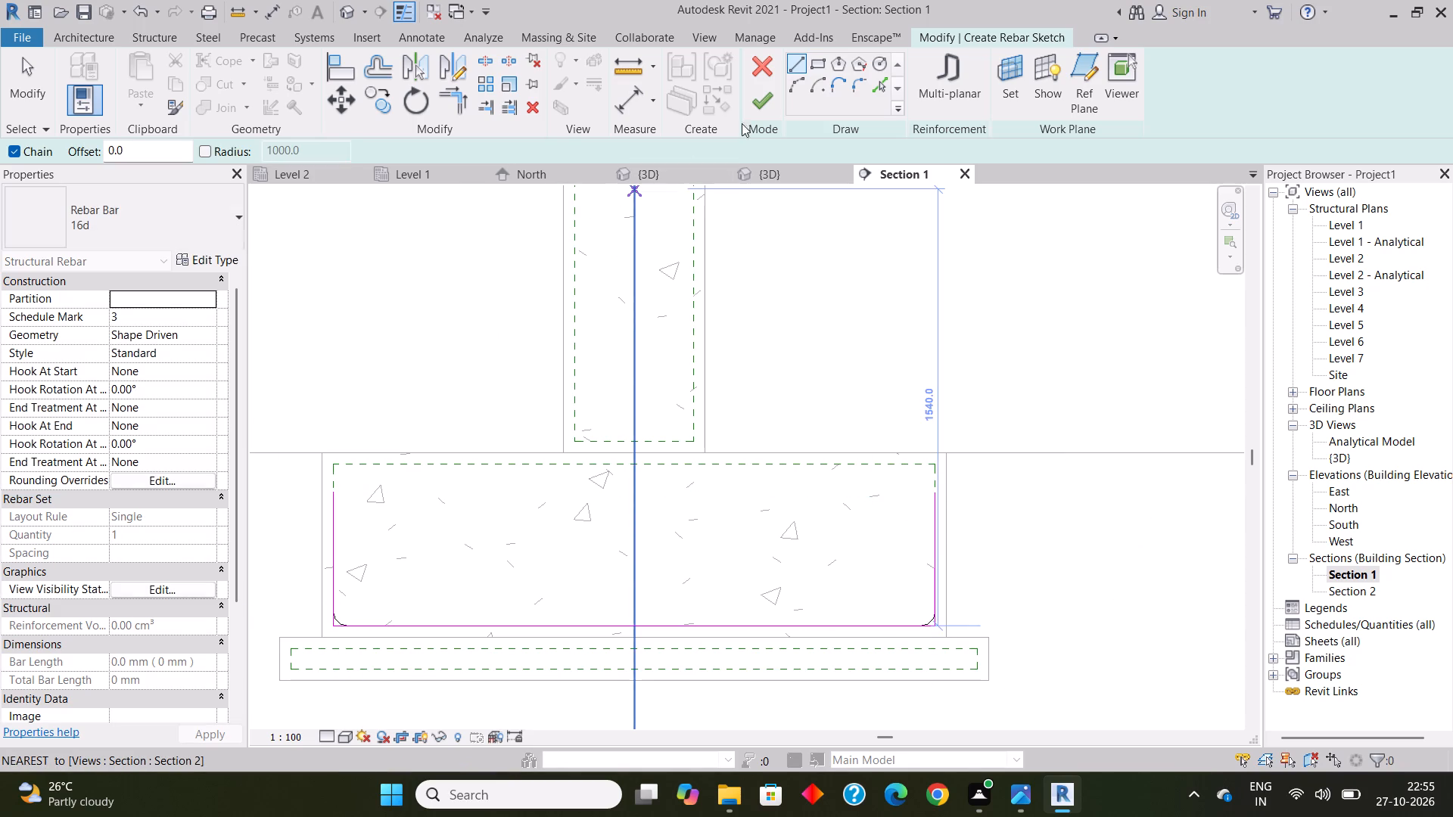
{"action": "left_click", "coordinate": [770, 102]}
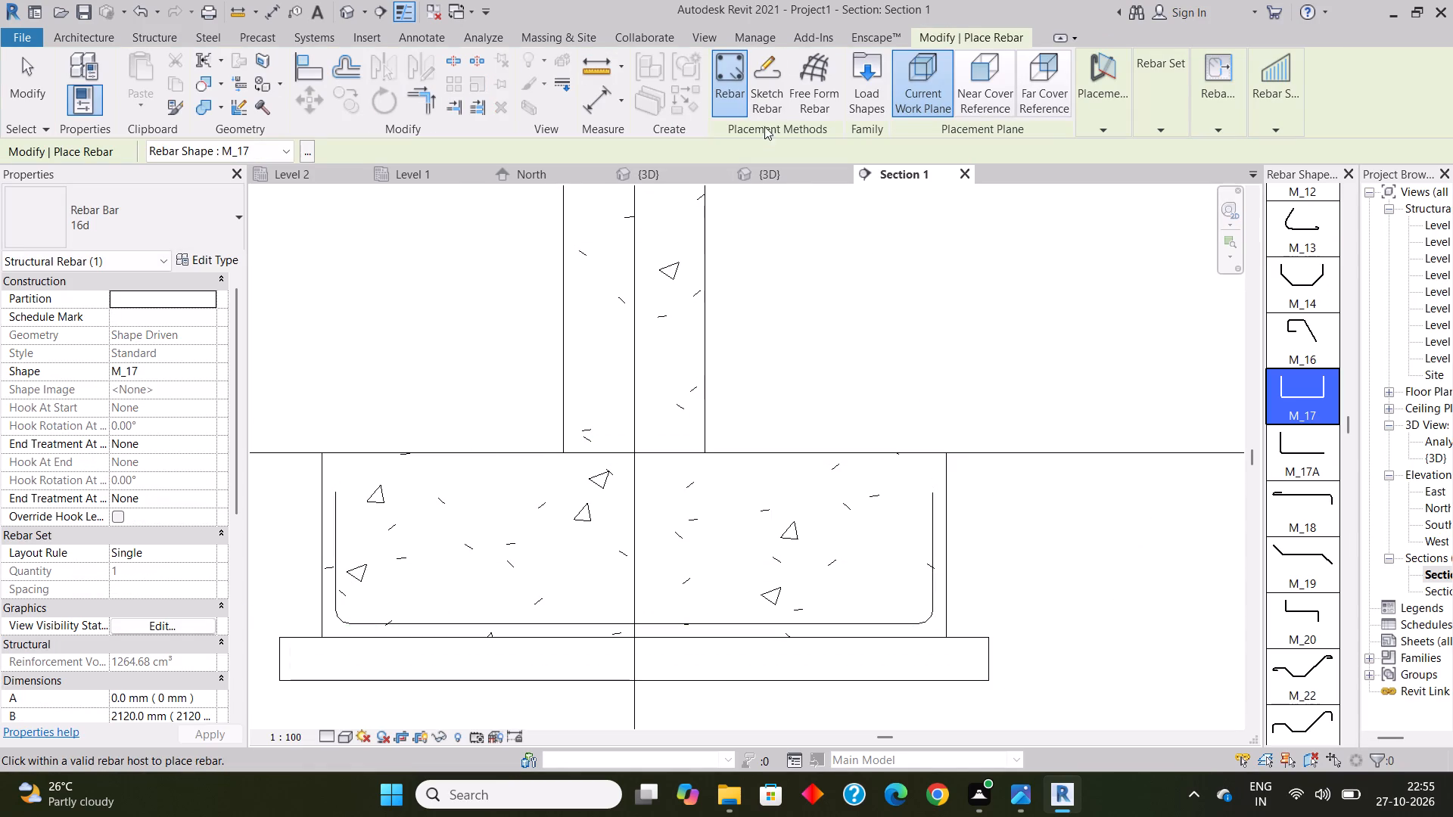
Sketch an inverted U-shaped 16d rebar along the same footing's top cover line, with downward legs about 514 mm long.
{"action": "left_click", "coordinate": [773, 73]}
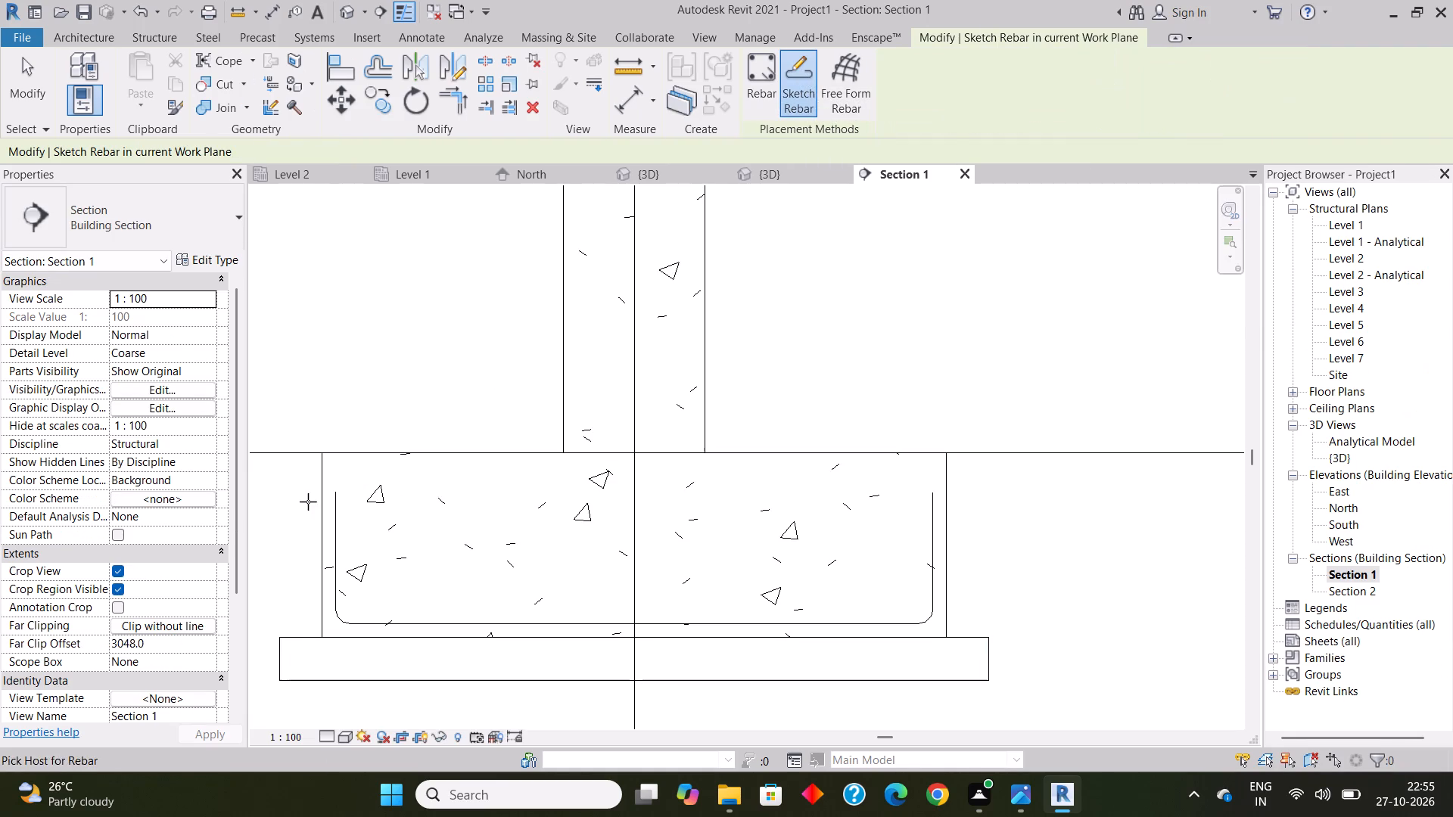
{"action": "left_click", "coordinate": [322, 479]}
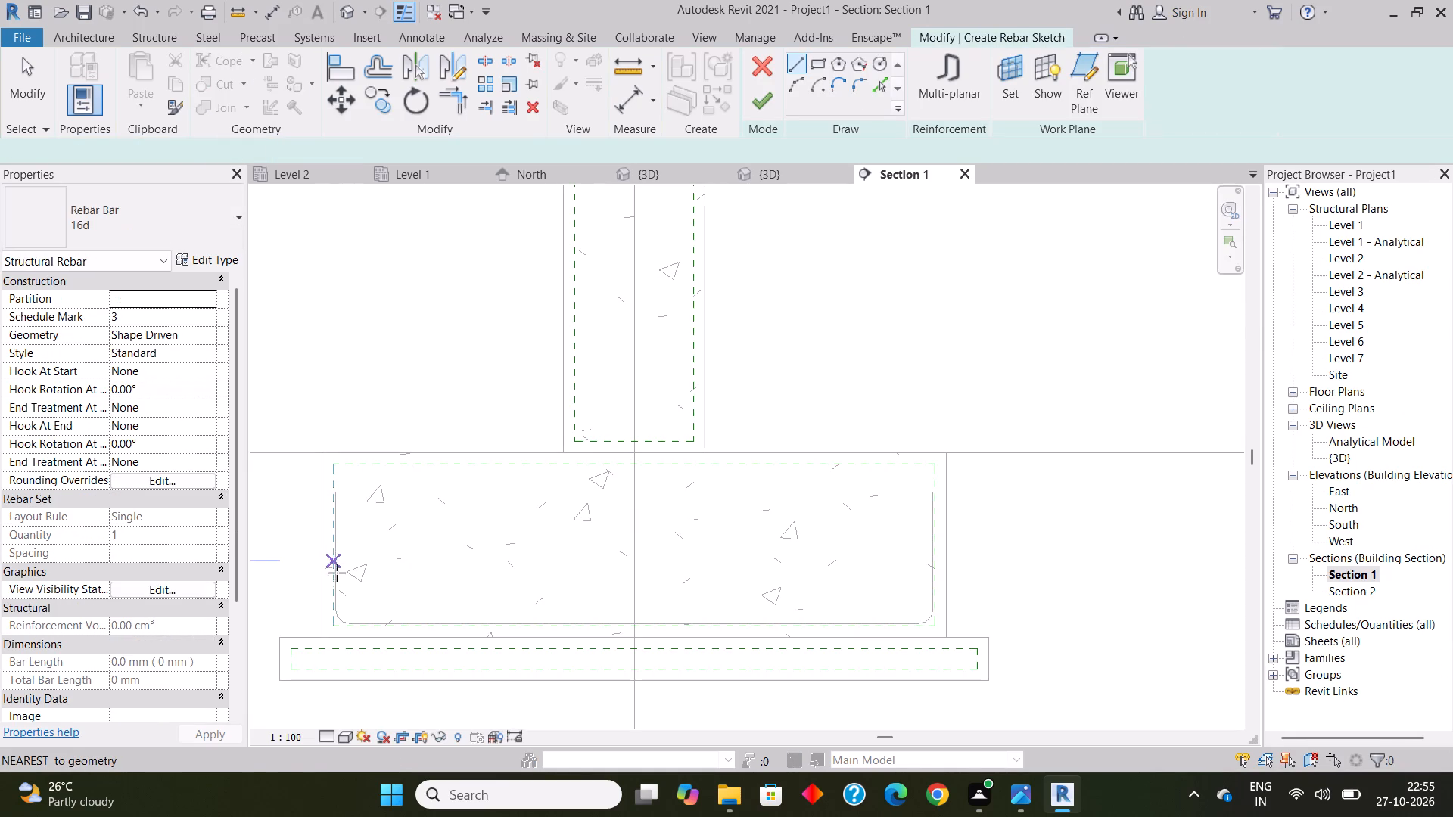
{"action": "left_click", "coordinate": [338, 607]}
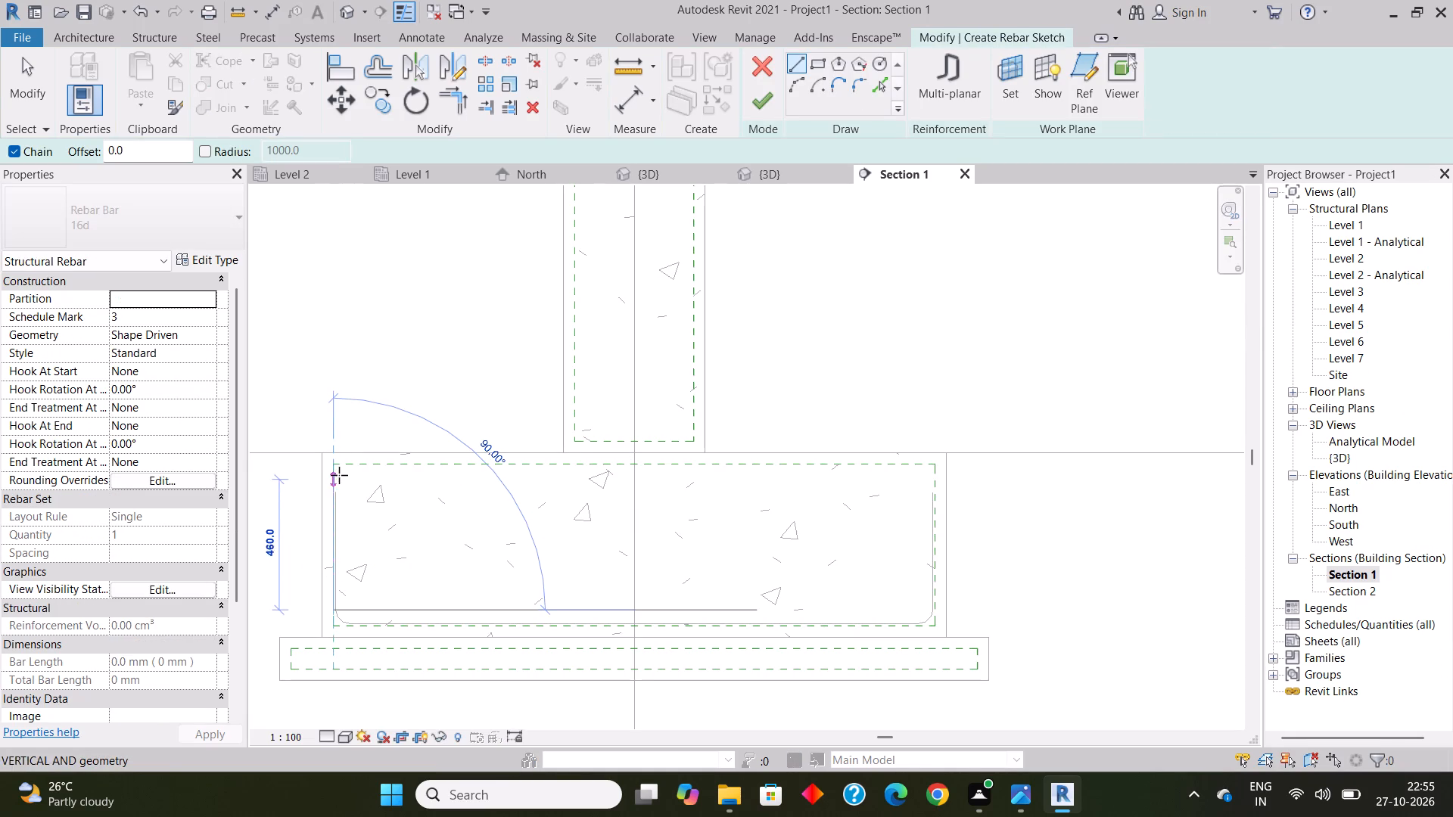
{"action": "left_click", "coordinate": [333, 464]}
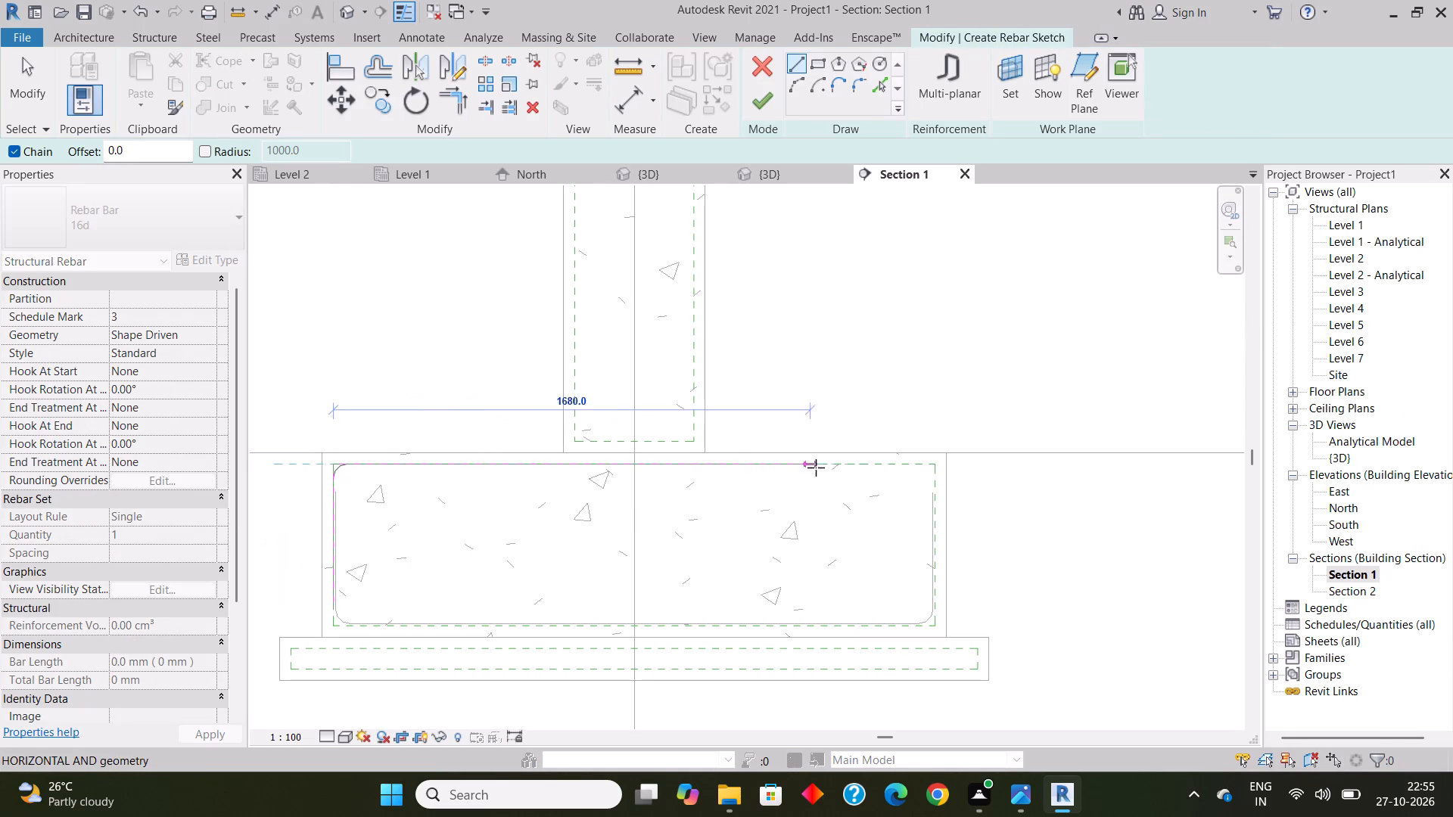
{"action": "left_click", "coordinate": [936, 467]}
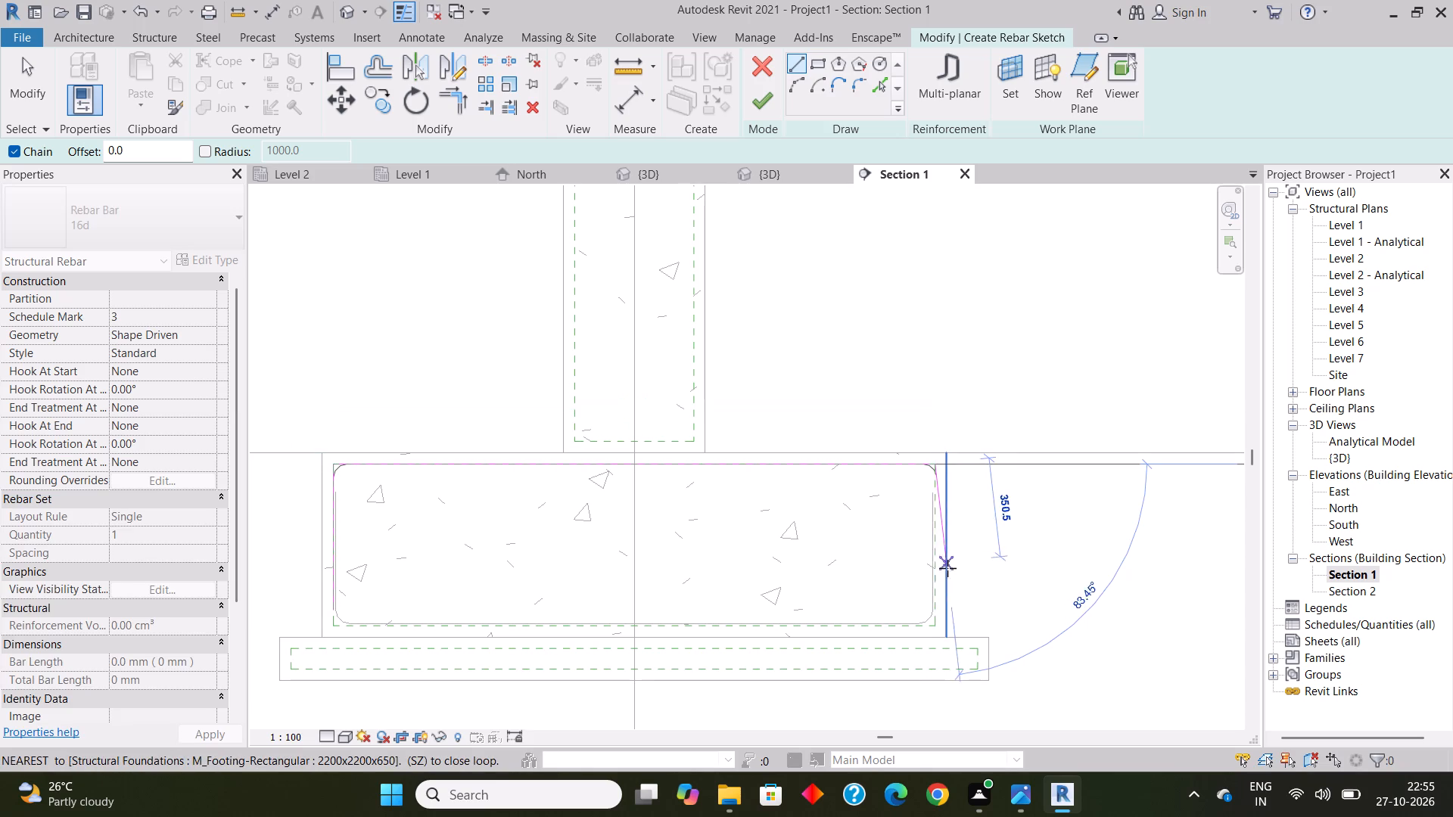
{"action": "left_click", "coordinate": [935, 605]}
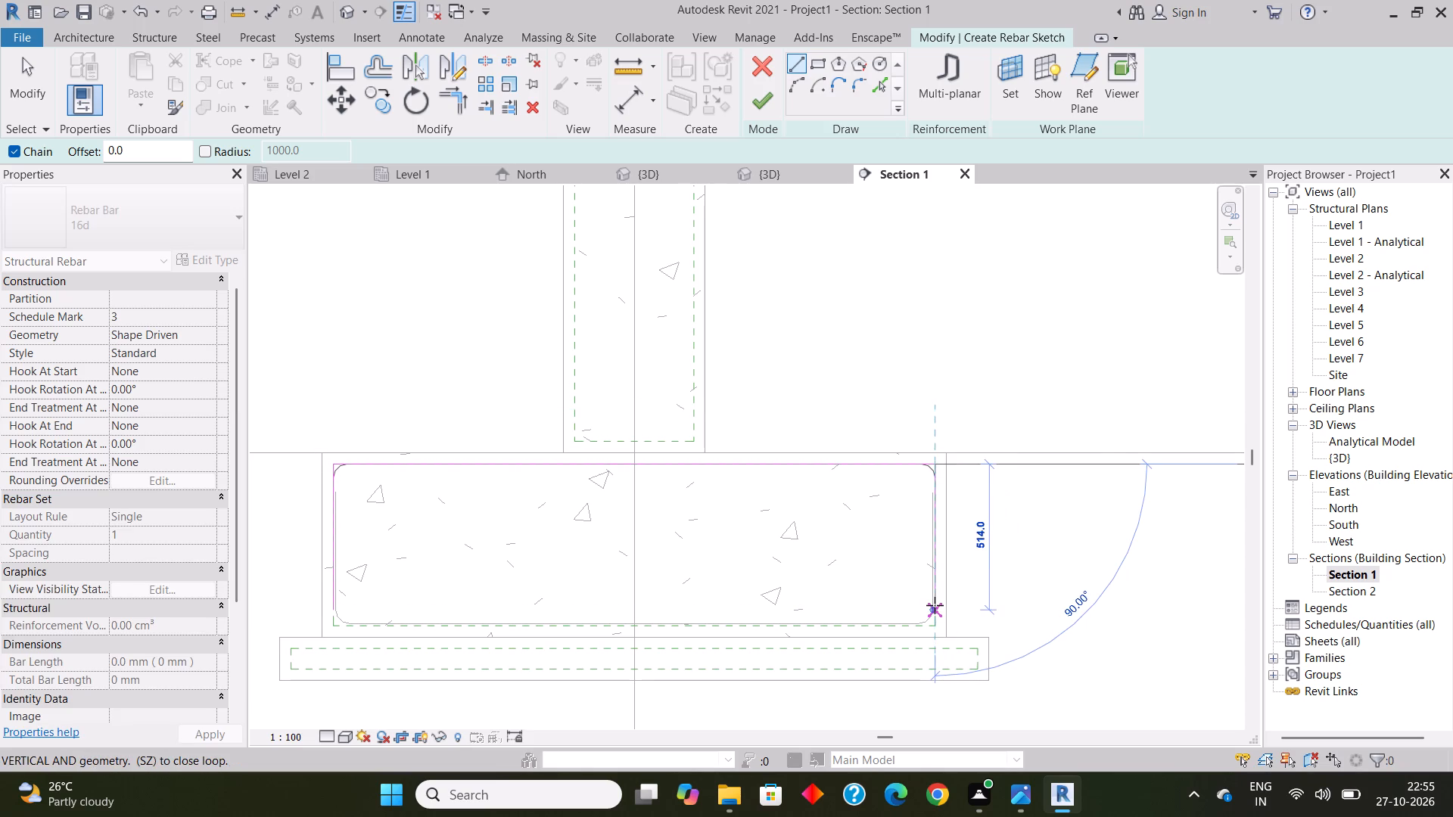
{"action": "key", "text": "Escape"}
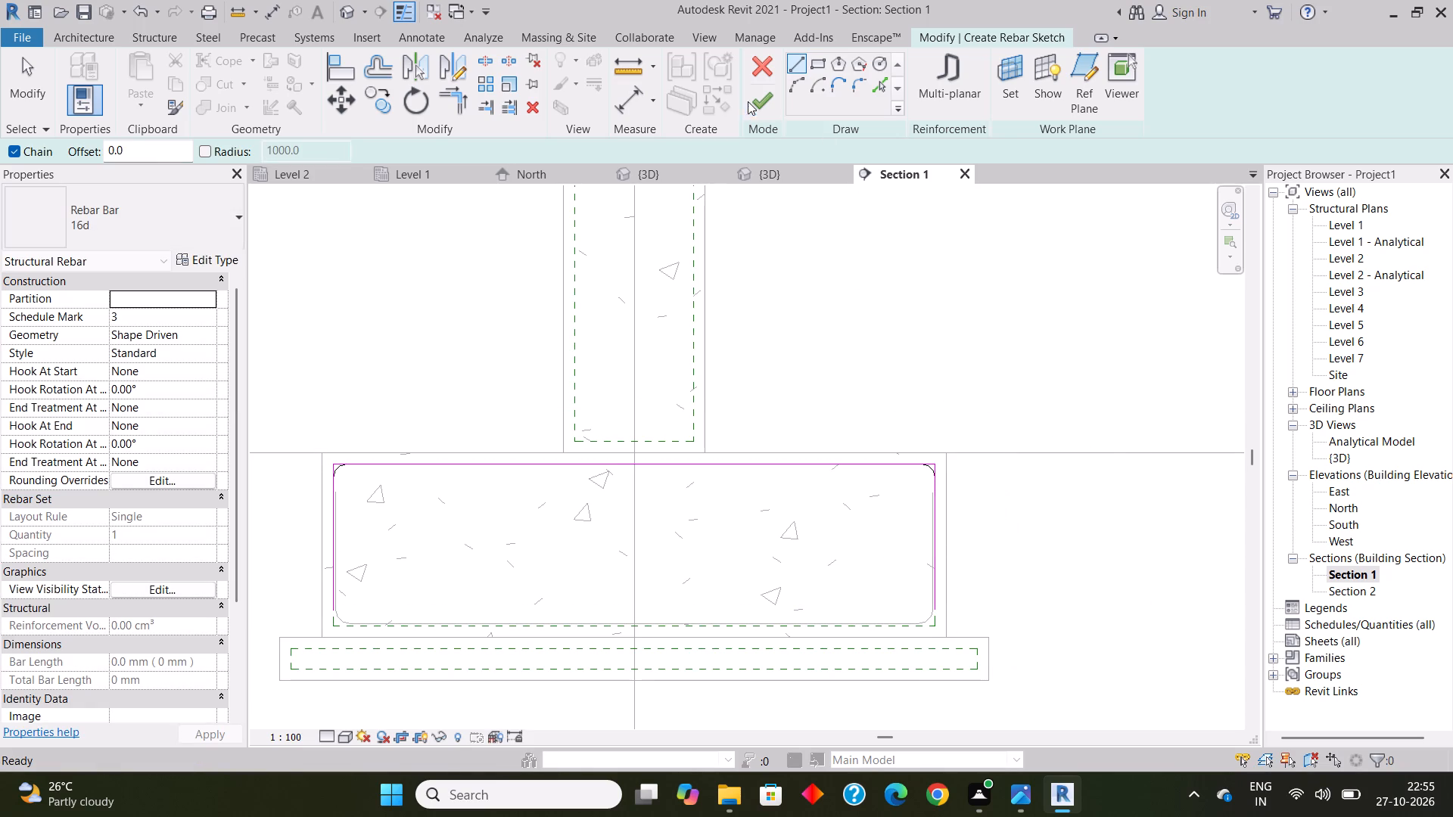
{"action": "left_click", "coordinate": [766, 99]}
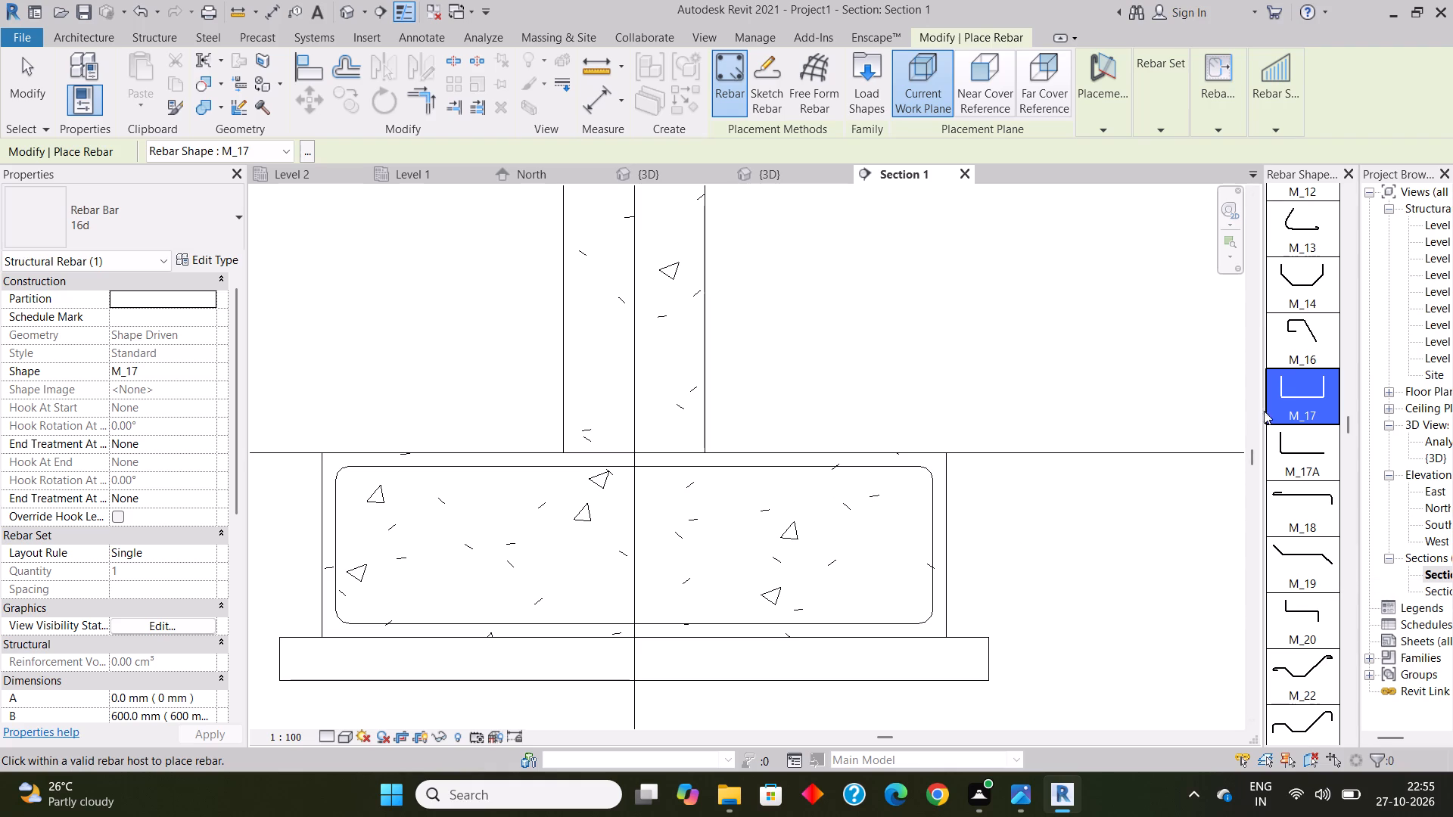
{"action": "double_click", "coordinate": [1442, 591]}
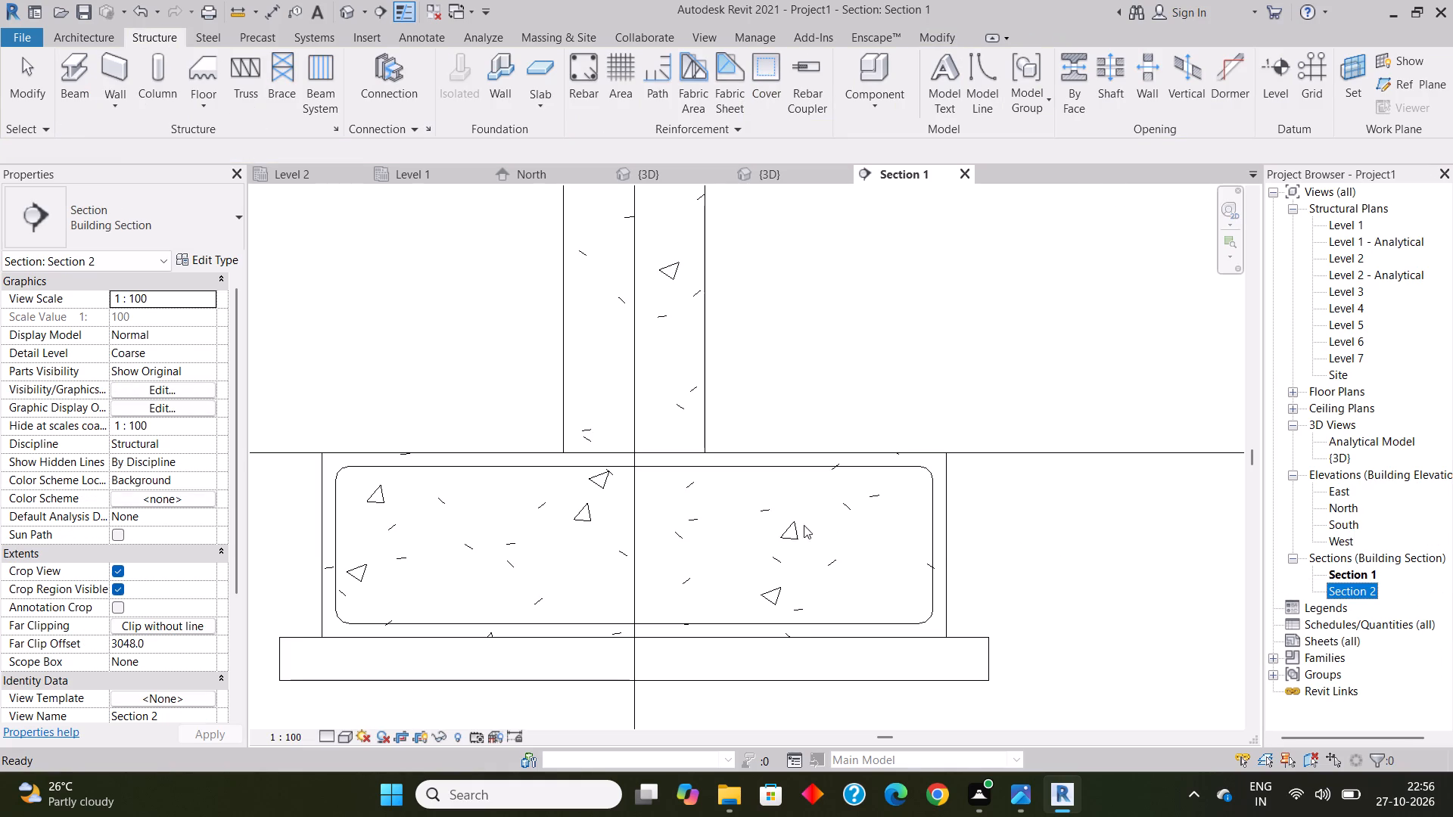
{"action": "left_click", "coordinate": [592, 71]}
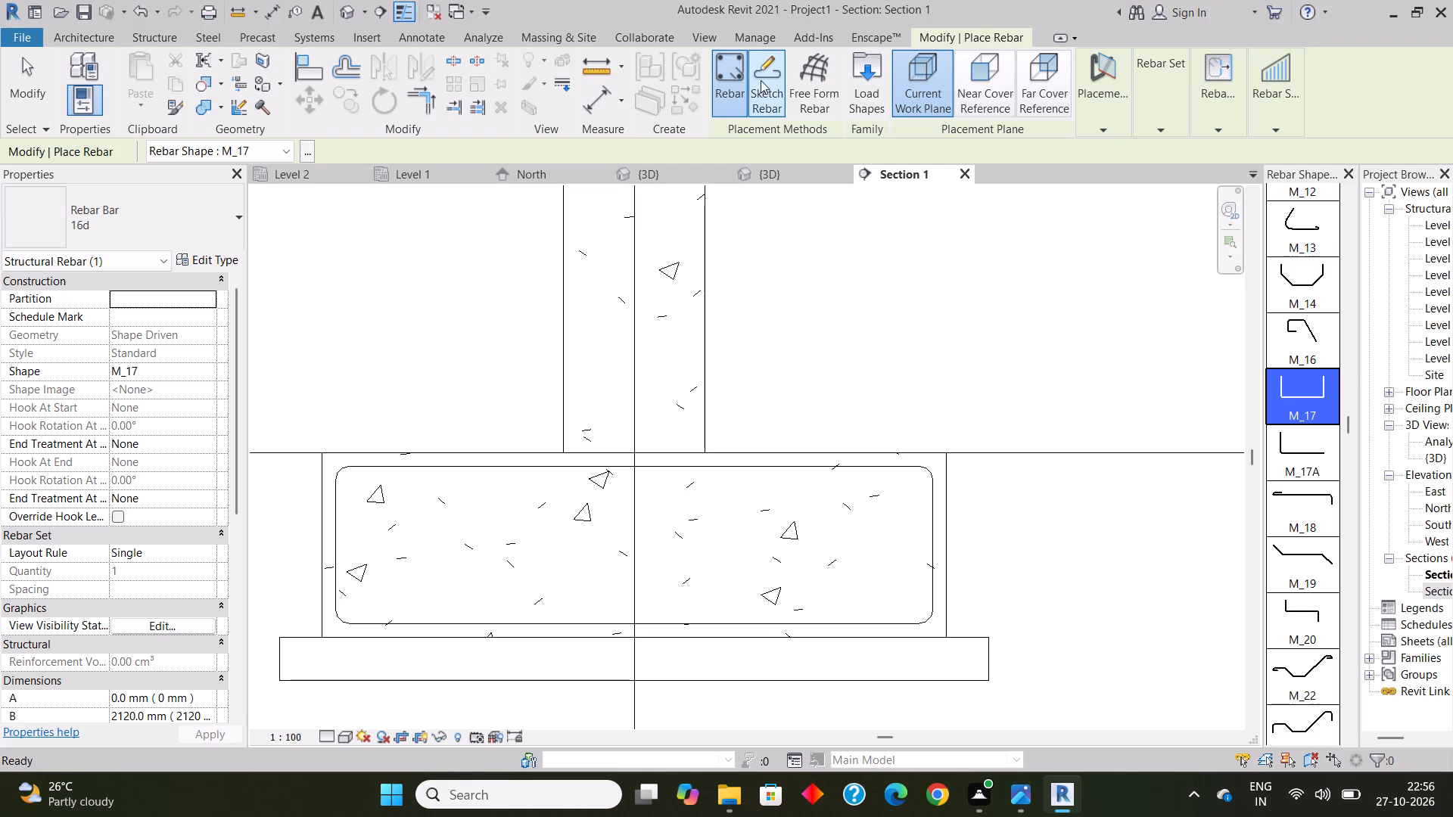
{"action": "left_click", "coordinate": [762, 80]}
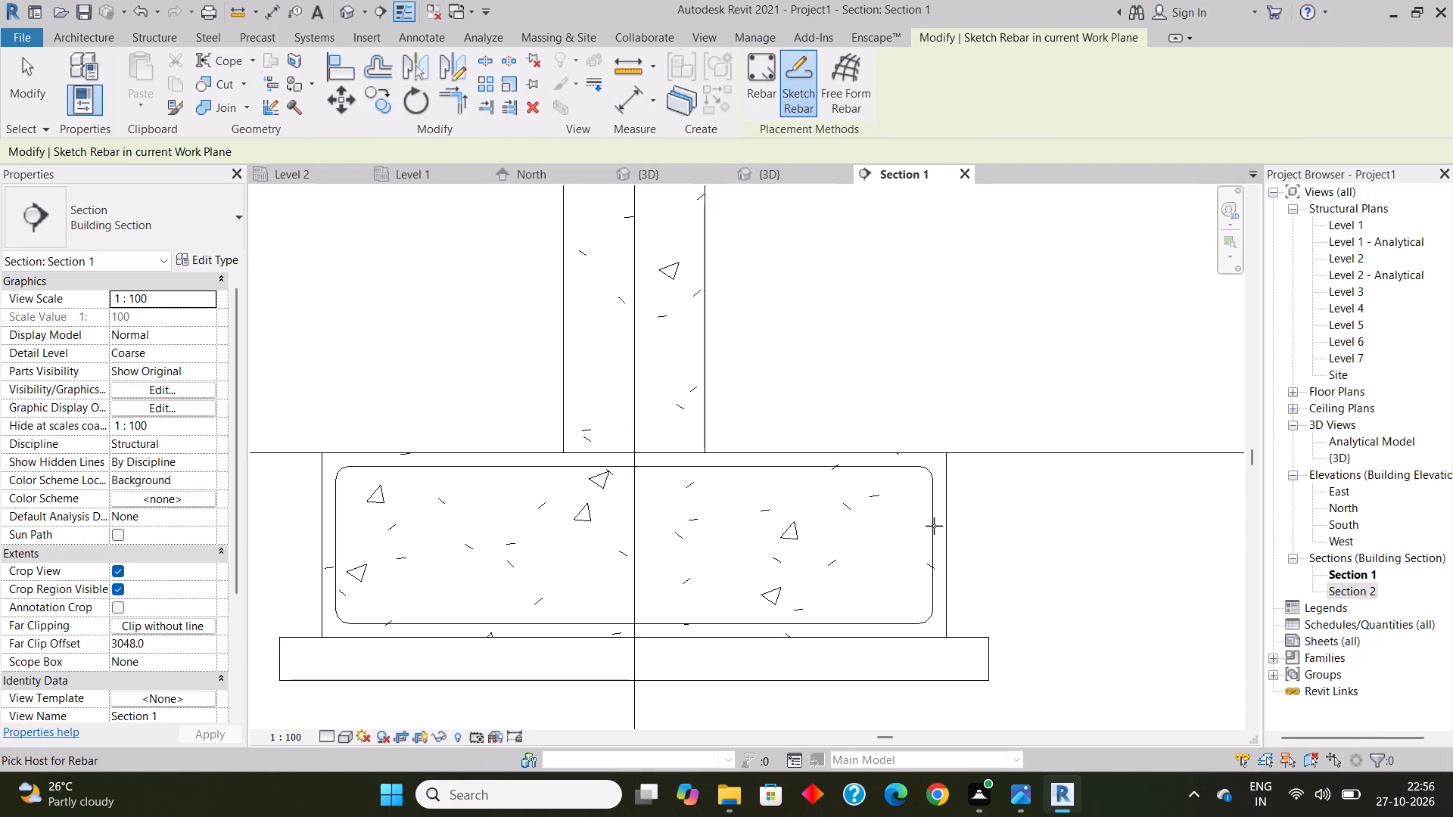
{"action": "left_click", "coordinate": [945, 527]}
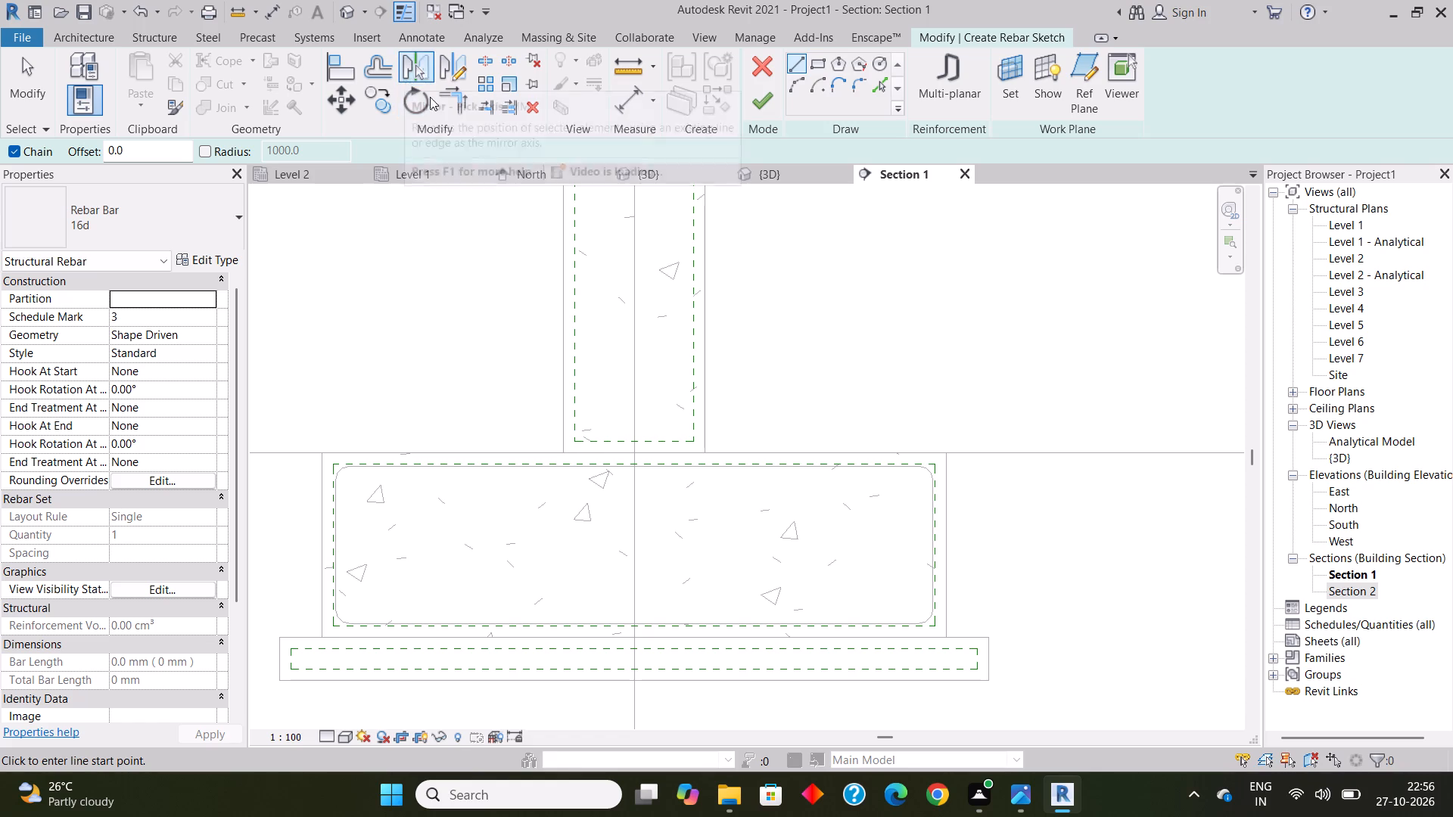
Open the Section 2 view and bring its footing into close view.
{"action": "triple_click", "coordinate": [1348, 569]}
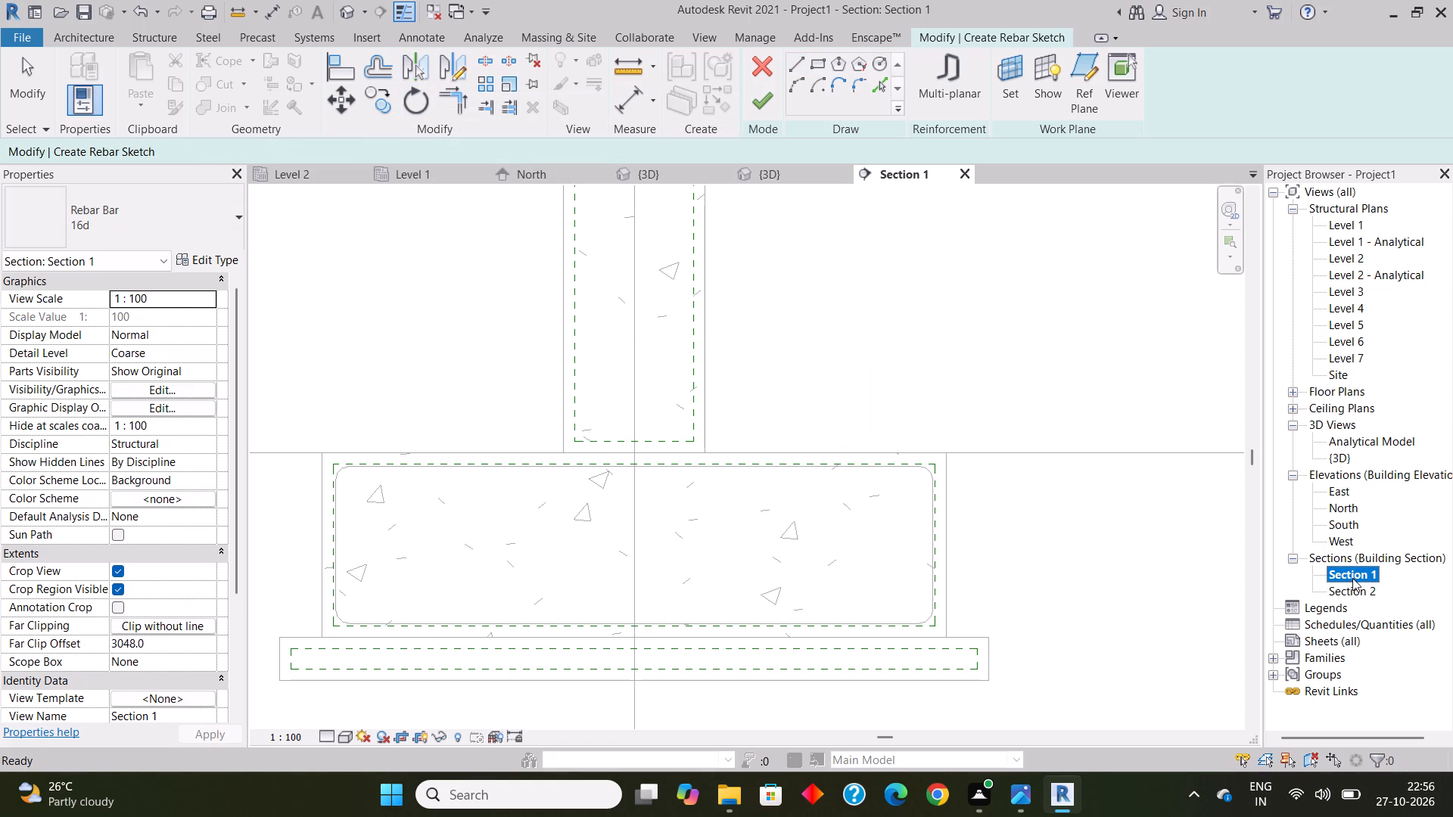
{"action": "double_click", "coordinate": [1352, 578]}
{"action": "double_click", "coordinate": [1354, 595]}
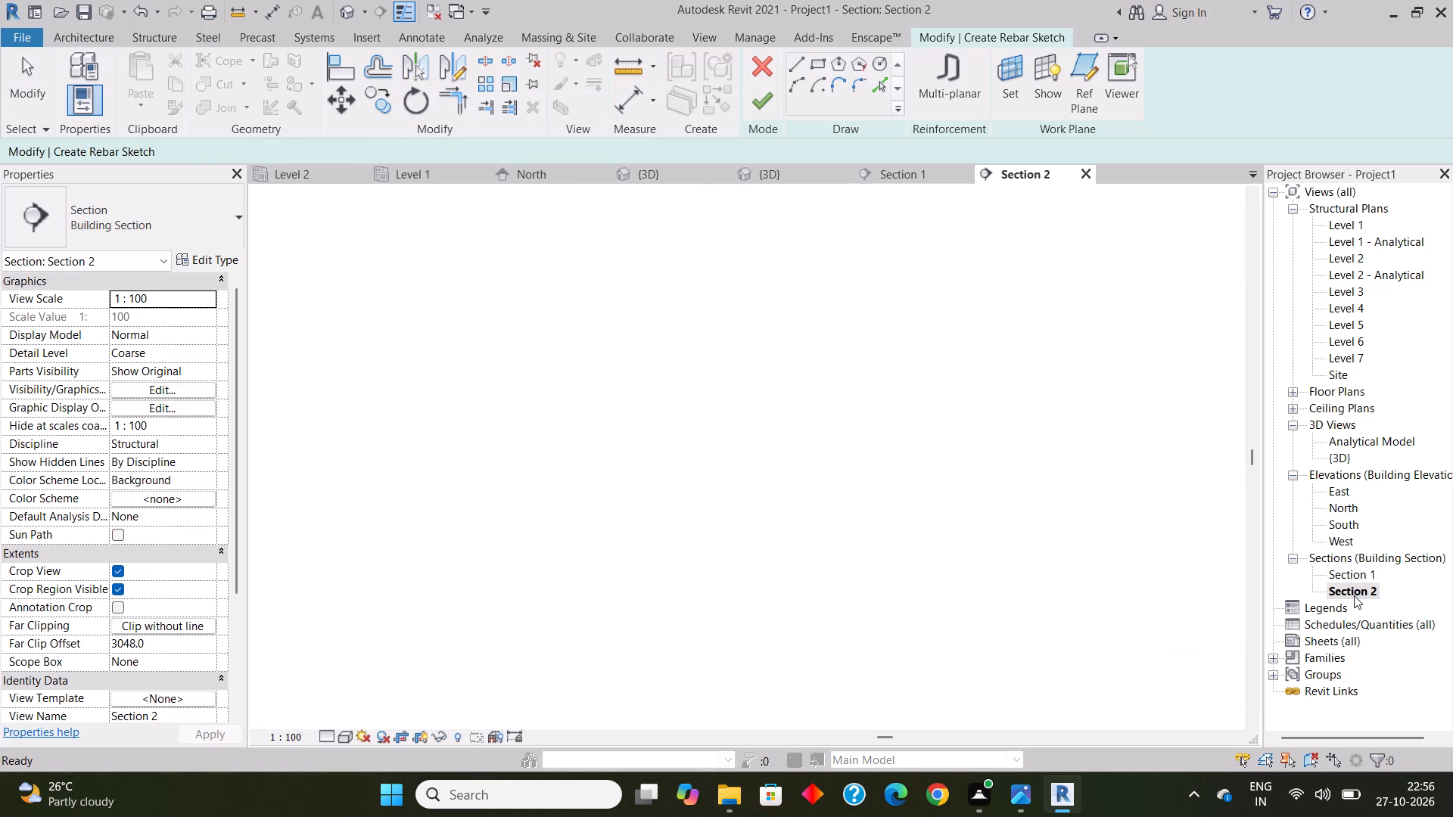
{"action": "scroll", "coordinate": [767, 566], "scroll_direction": "up", "scroll_amount": 2}
{"action": "scroll", "coordinate": [709, 588], "scroll_direction": "up", "scroll_amount": 1}
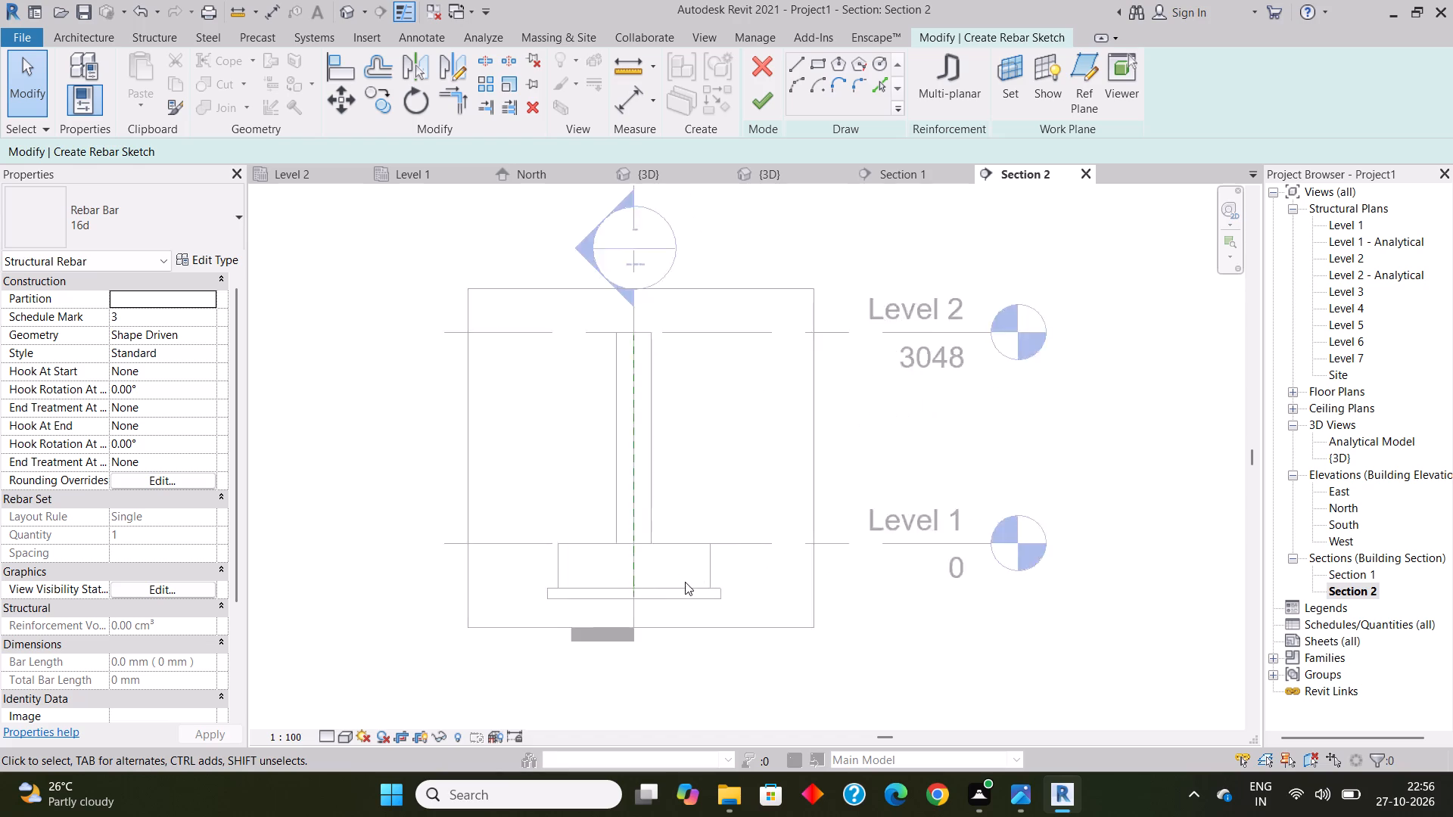
{"action": "scroll", "coordinate": [685, 582], "scroll_direction": "up", "scroll_amount": 9}
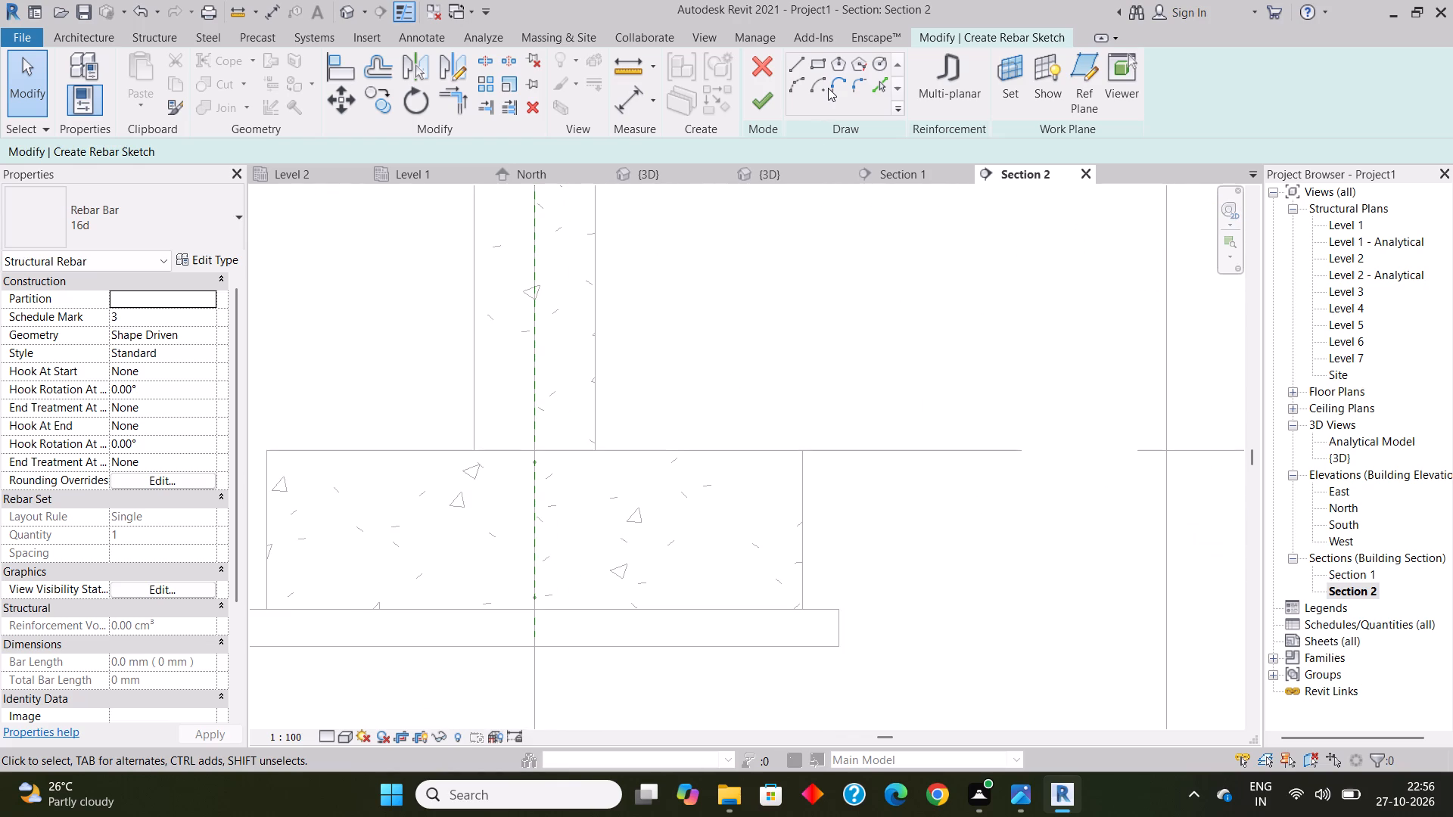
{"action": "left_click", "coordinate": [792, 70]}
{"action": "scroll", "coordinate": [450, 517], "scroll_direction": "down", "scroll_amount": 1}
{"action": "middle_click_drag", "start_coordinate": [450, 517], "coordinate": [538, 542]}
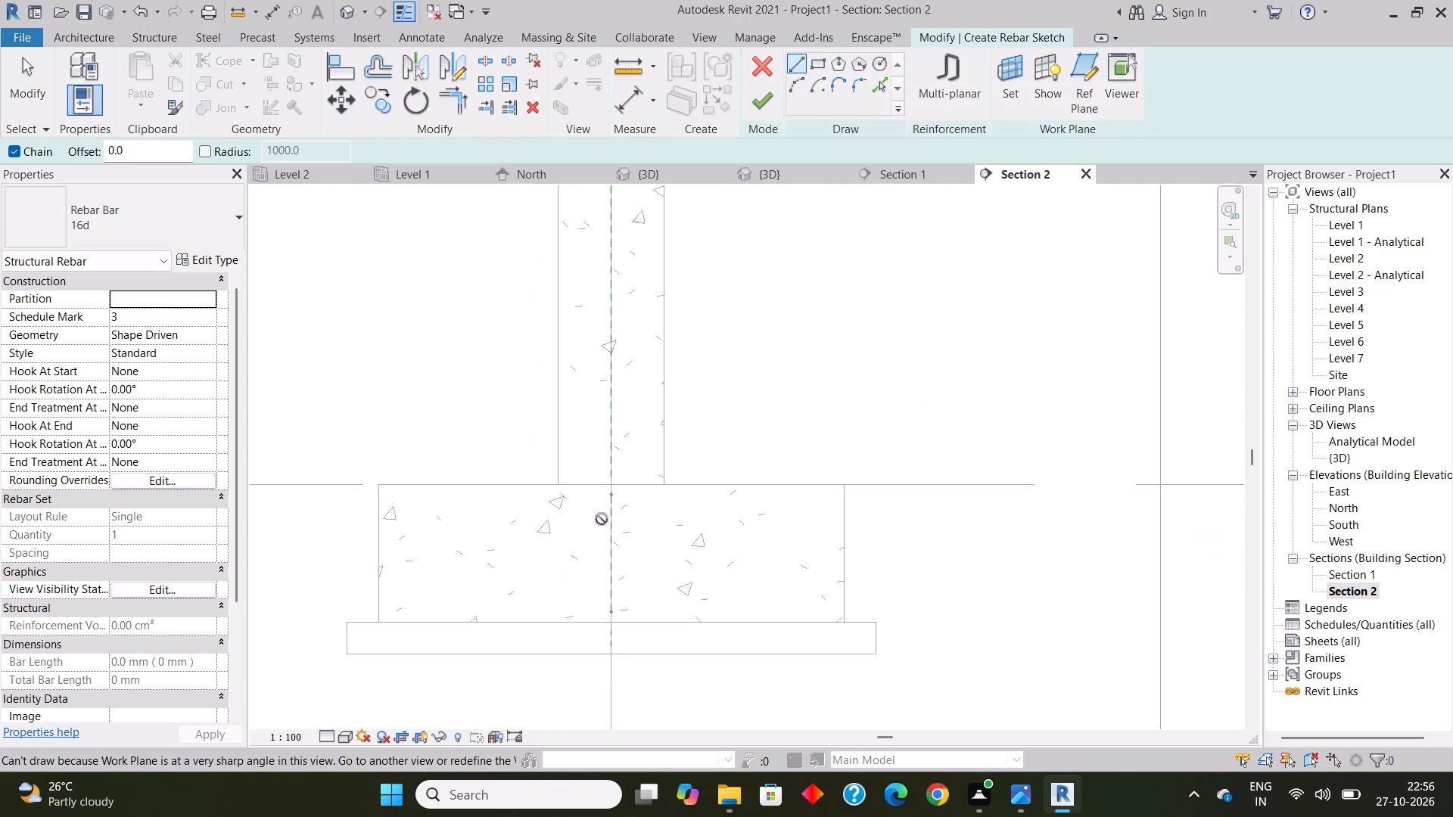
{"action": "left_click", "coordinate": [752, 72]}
Sketch a 16d U-shaped rebar along the footing's bottom cover line in Section 2, about 2120 mm wide with legs about 510 mm high.
{"action": "left_click", "coordinate": [590, 70]}
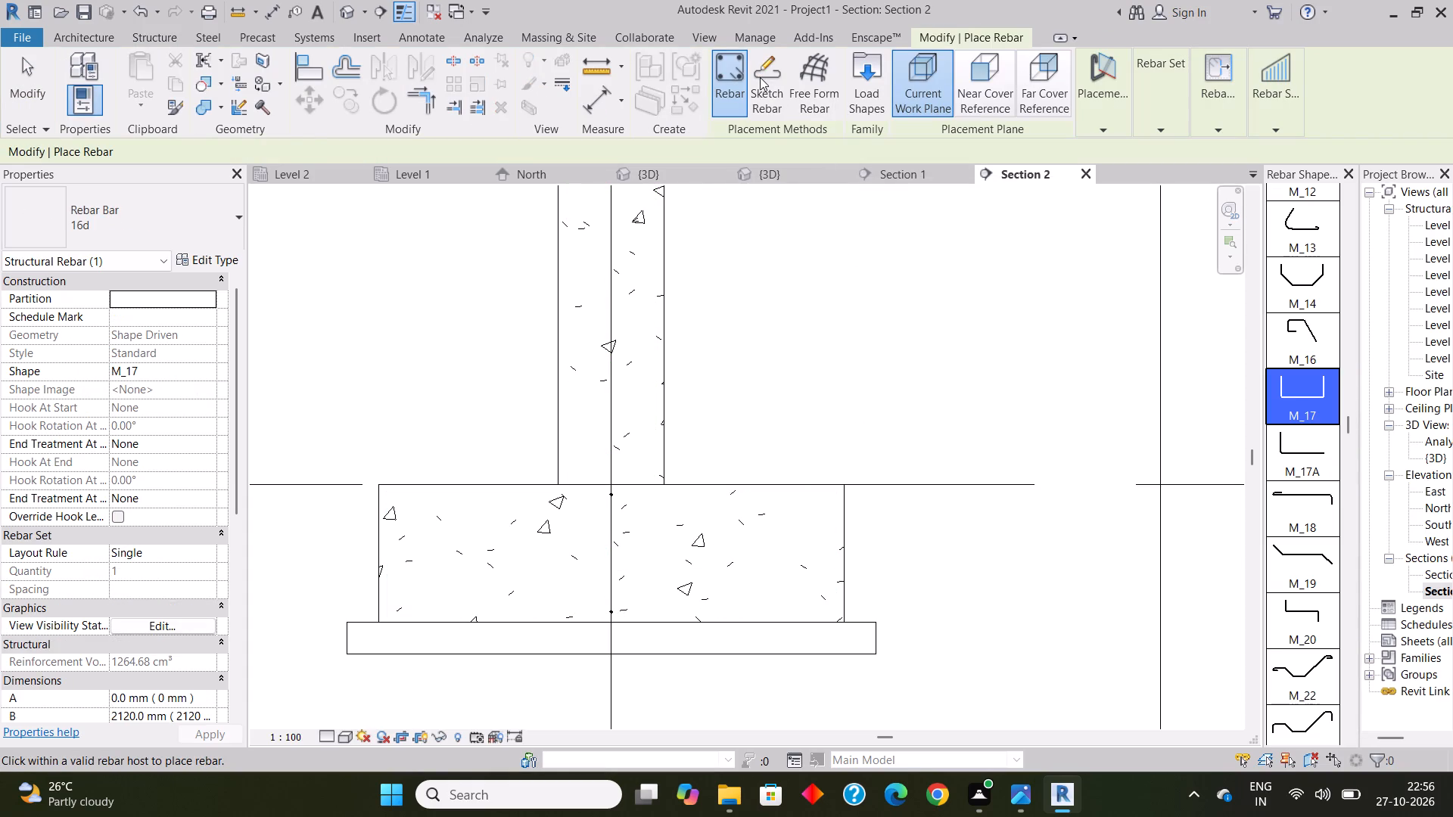
{"action": "left_click", "coordinate": [759, 77]}
{"action": "left_click", "coordinate": [847, 536]}
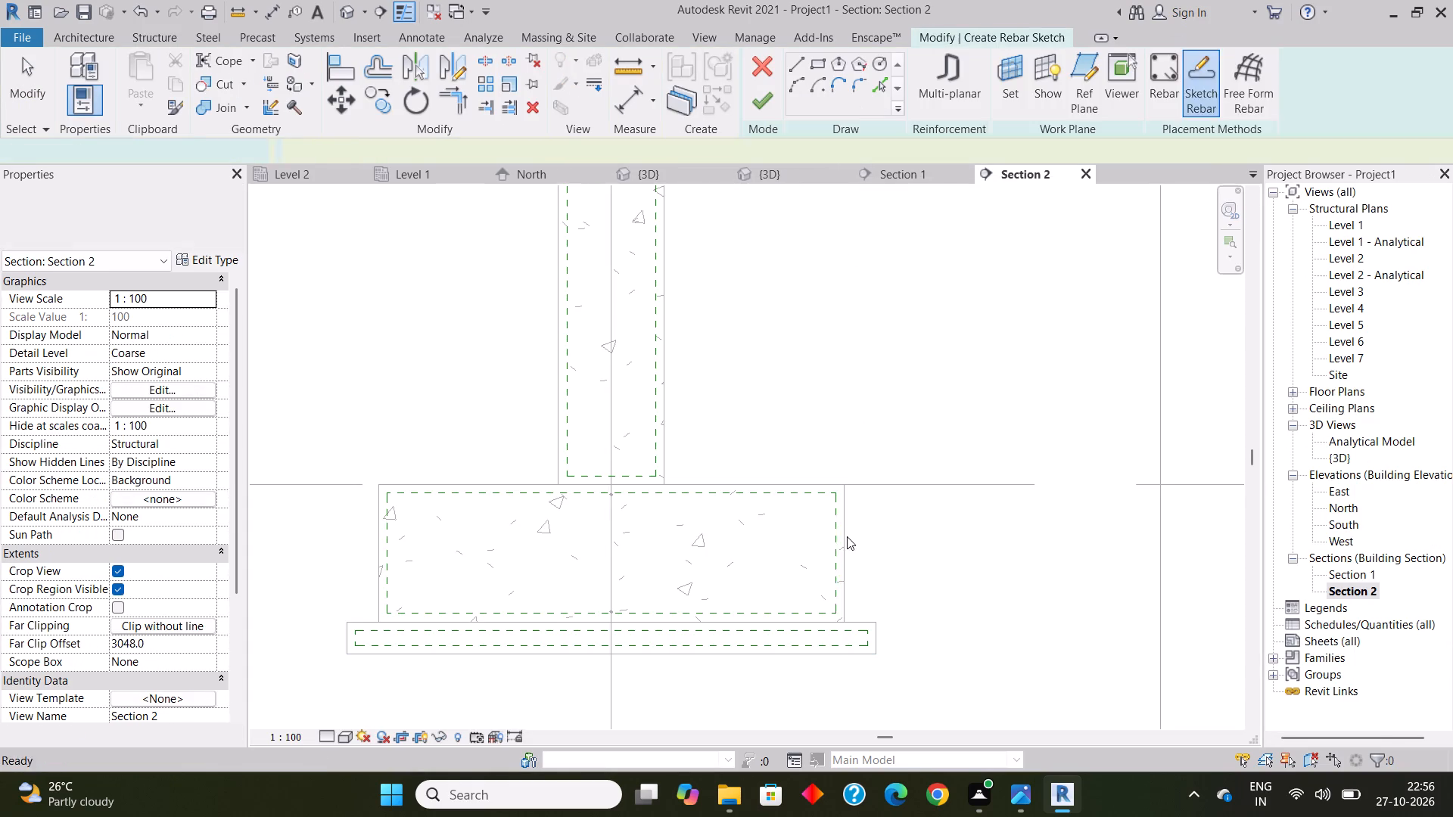
{"action": "left_click", "coordinate": [795, 63]}
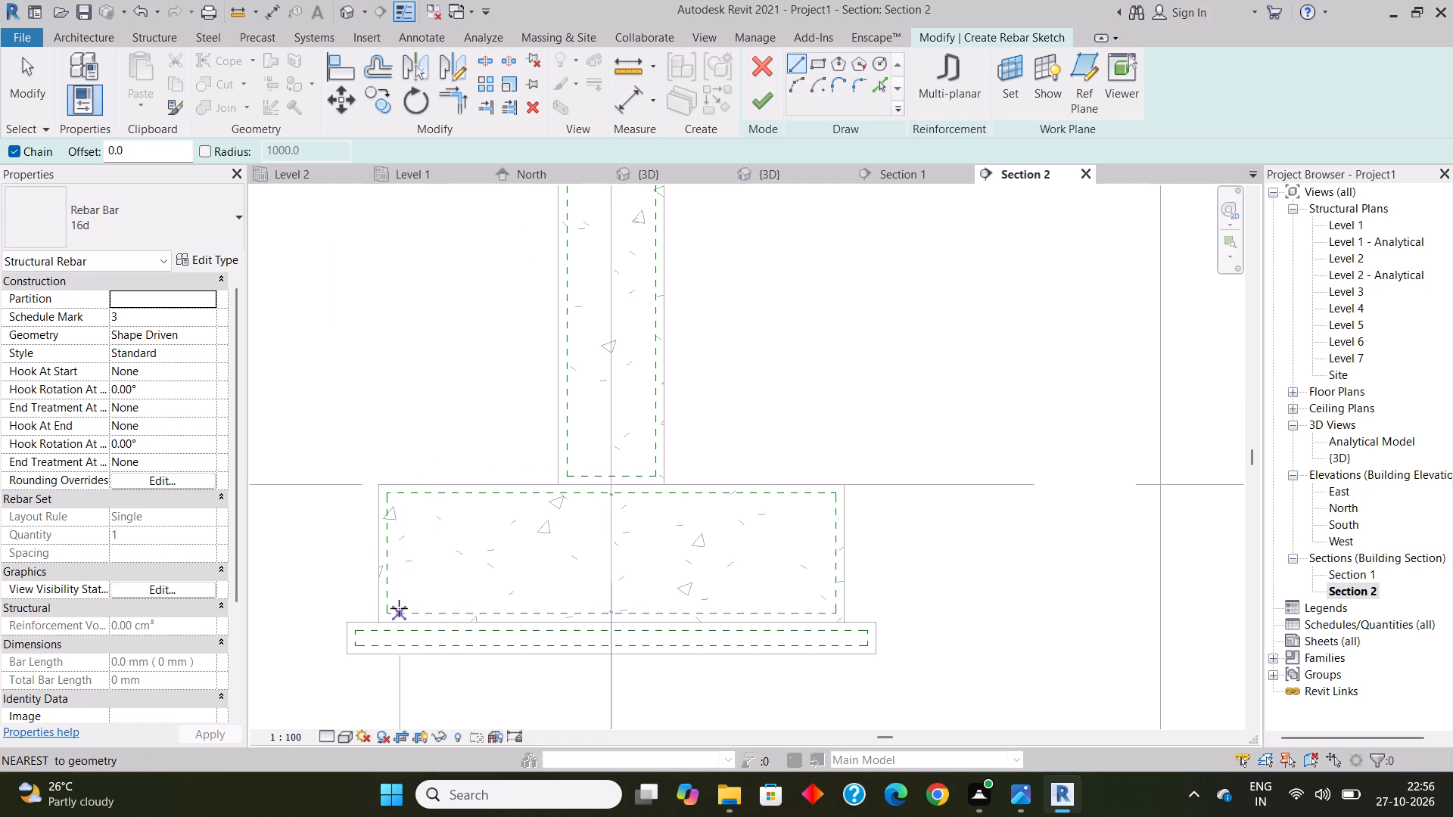
{"action": "scroll", "coordinate": [399, 607], "scroll_direction": "up", "scroll_amount": 4}
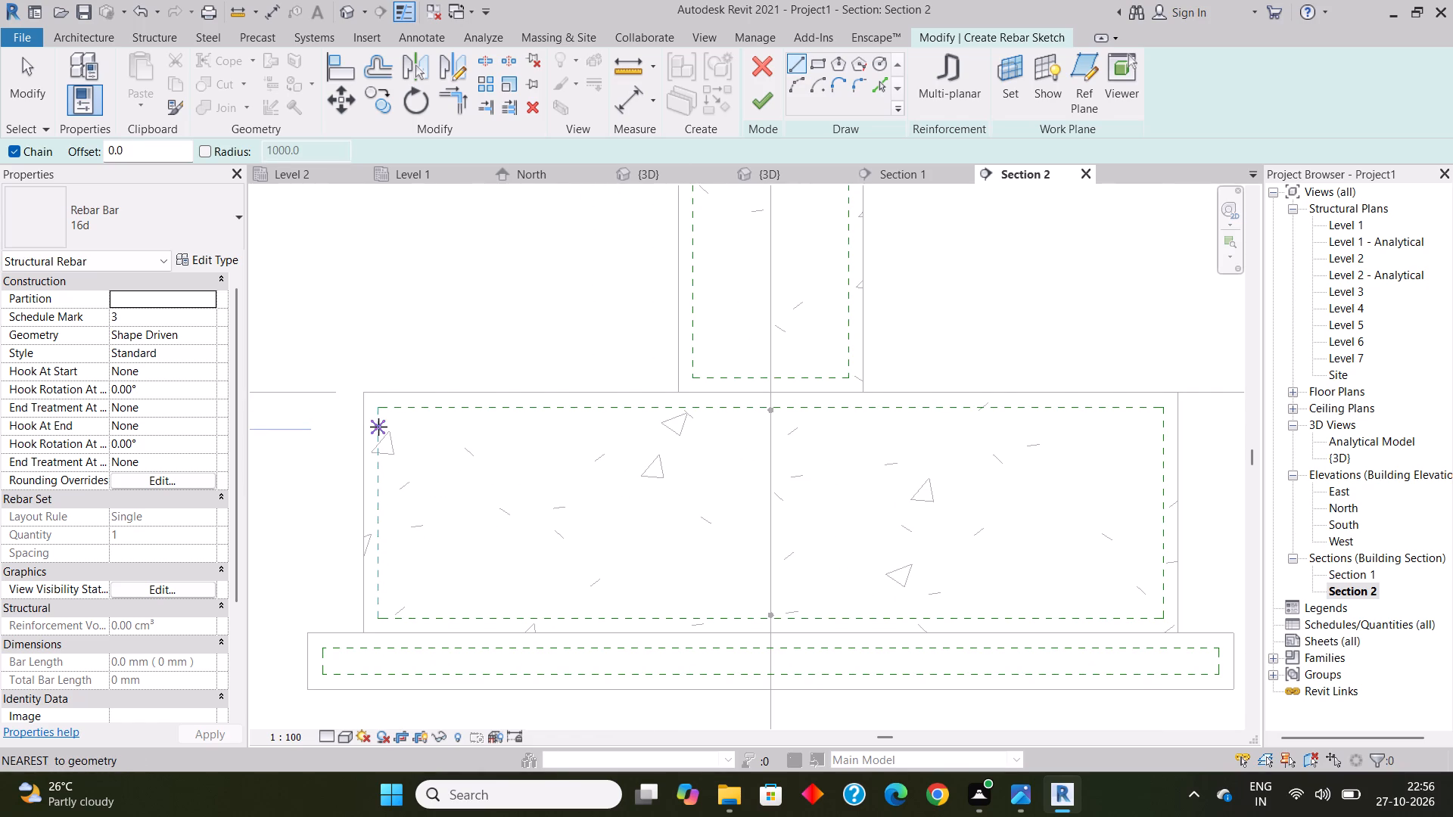
{"action": "left_click", "coordinate": [378, 427]}
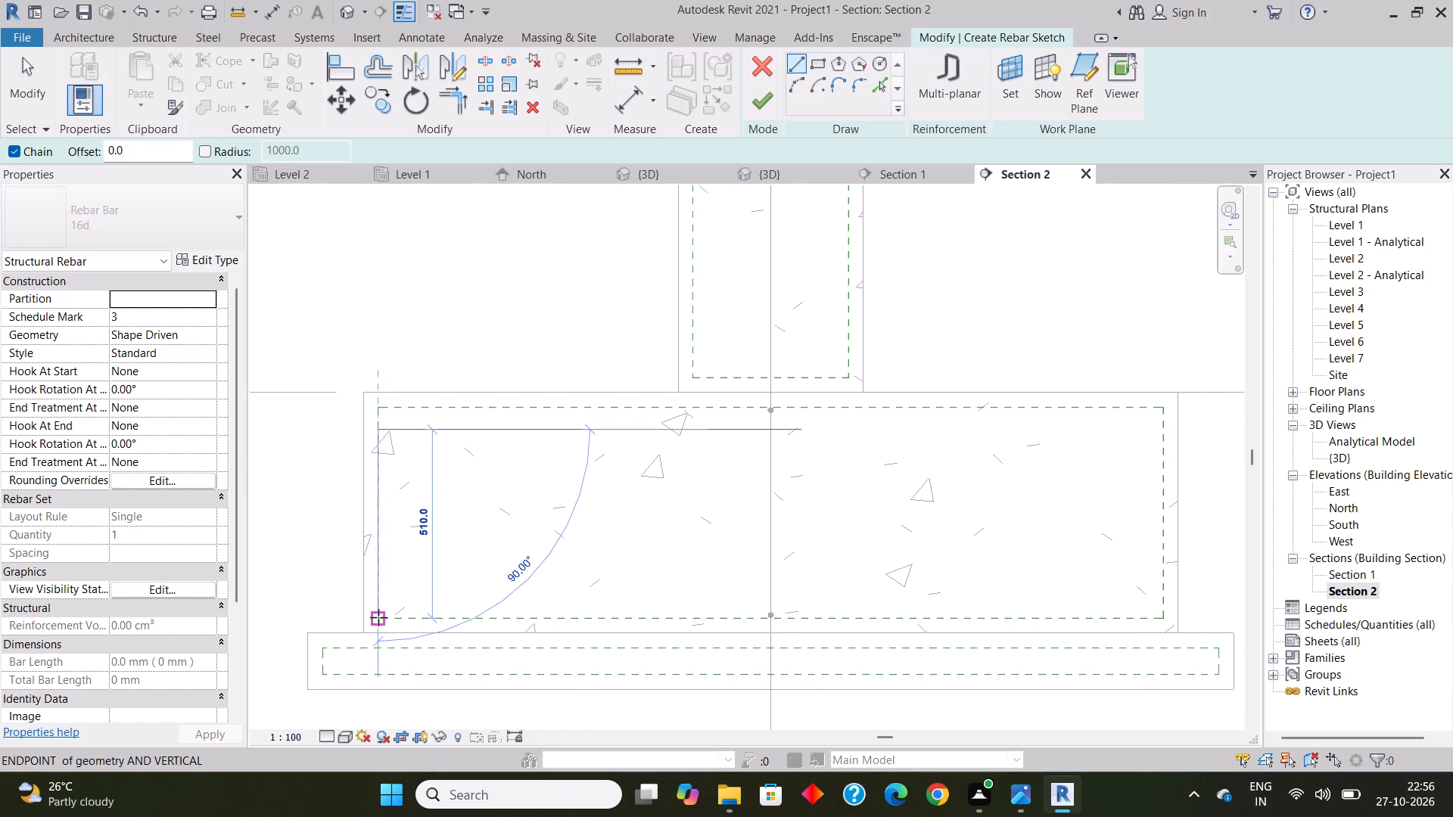
{"action": "left_click", "coordinate": [378, 617]}
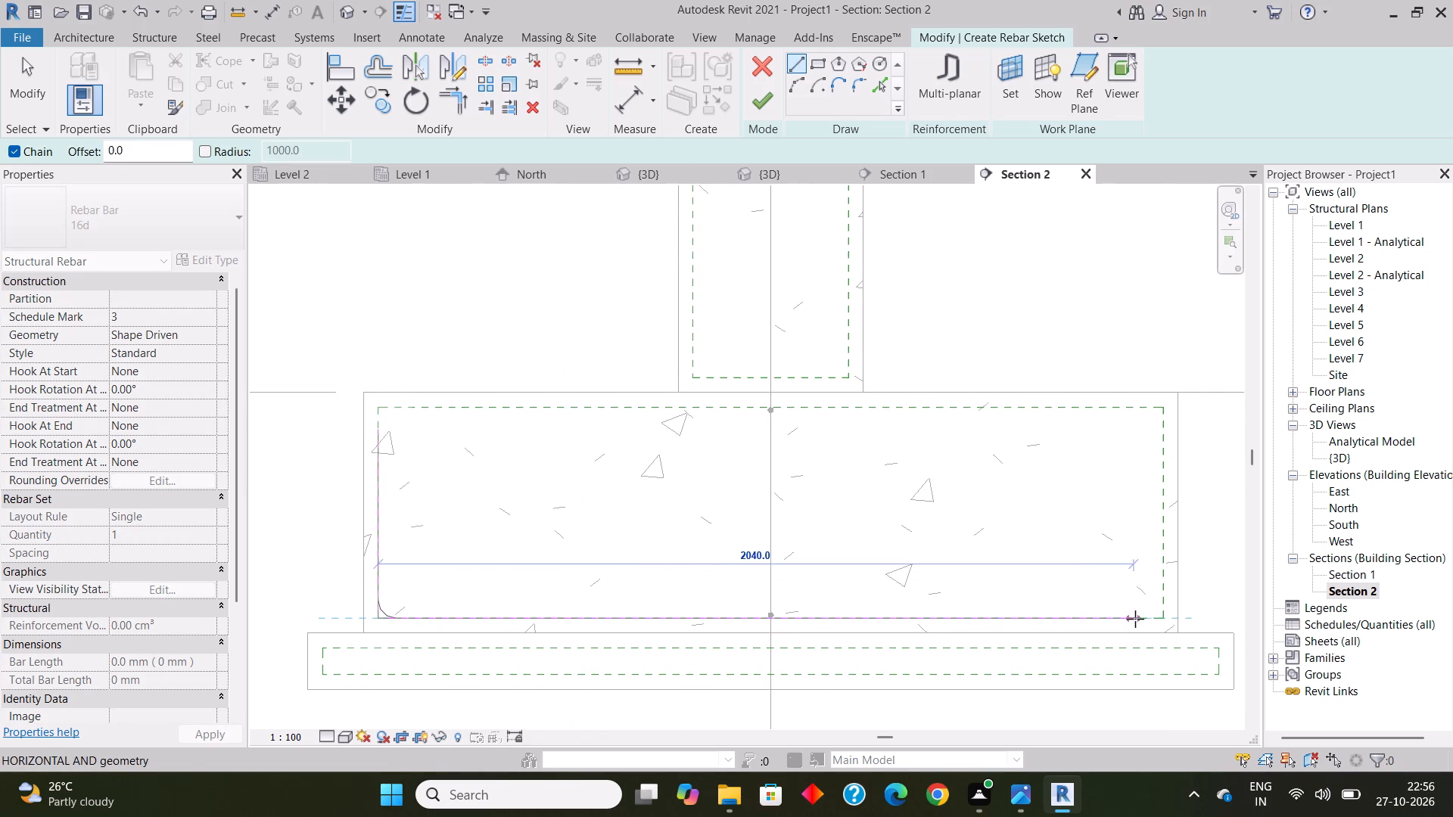
{"action": "left_click", "coordinate": [1160, 617]}
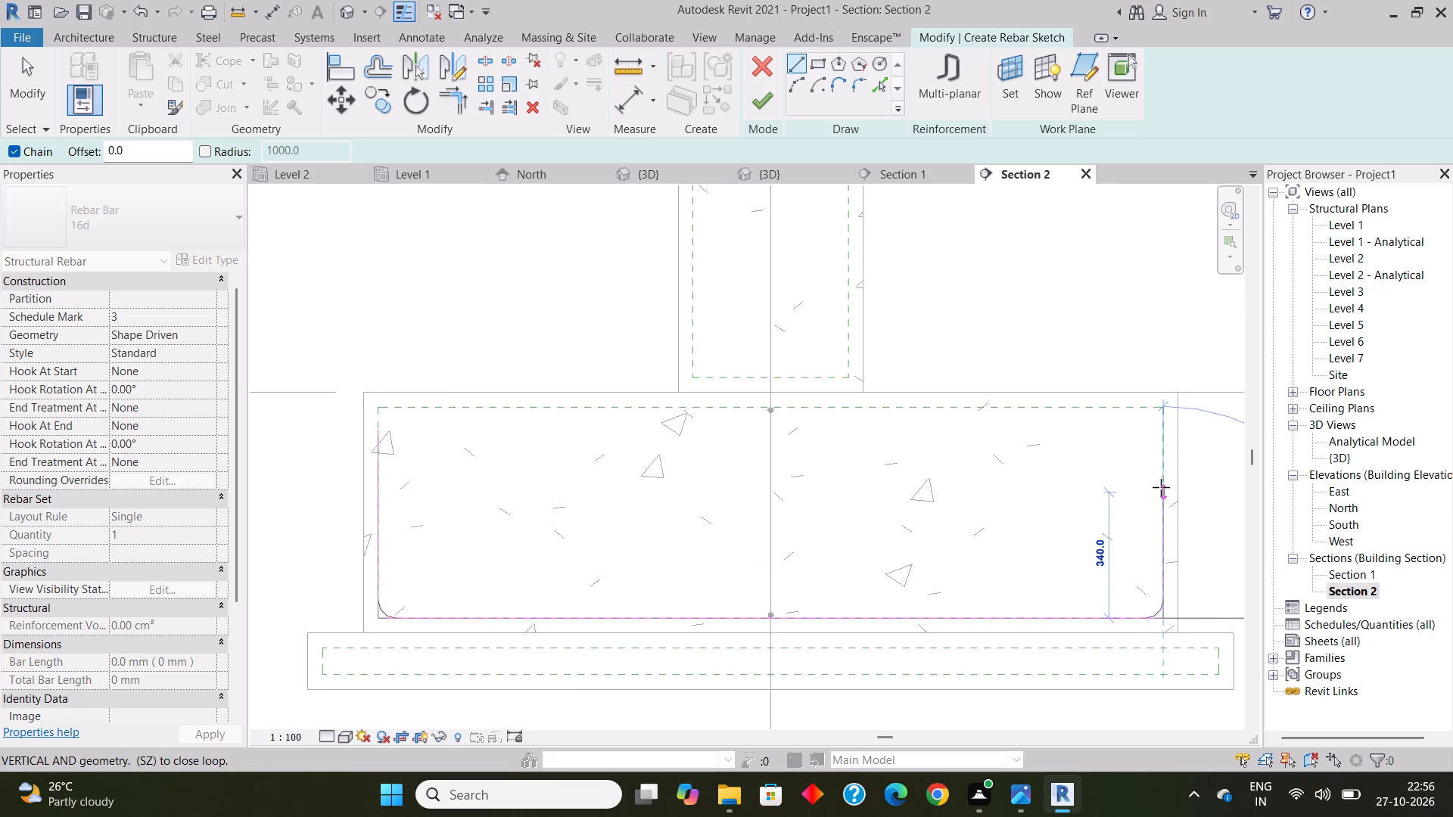
{"action": "left_click", "coordinate": [1163, 429]}
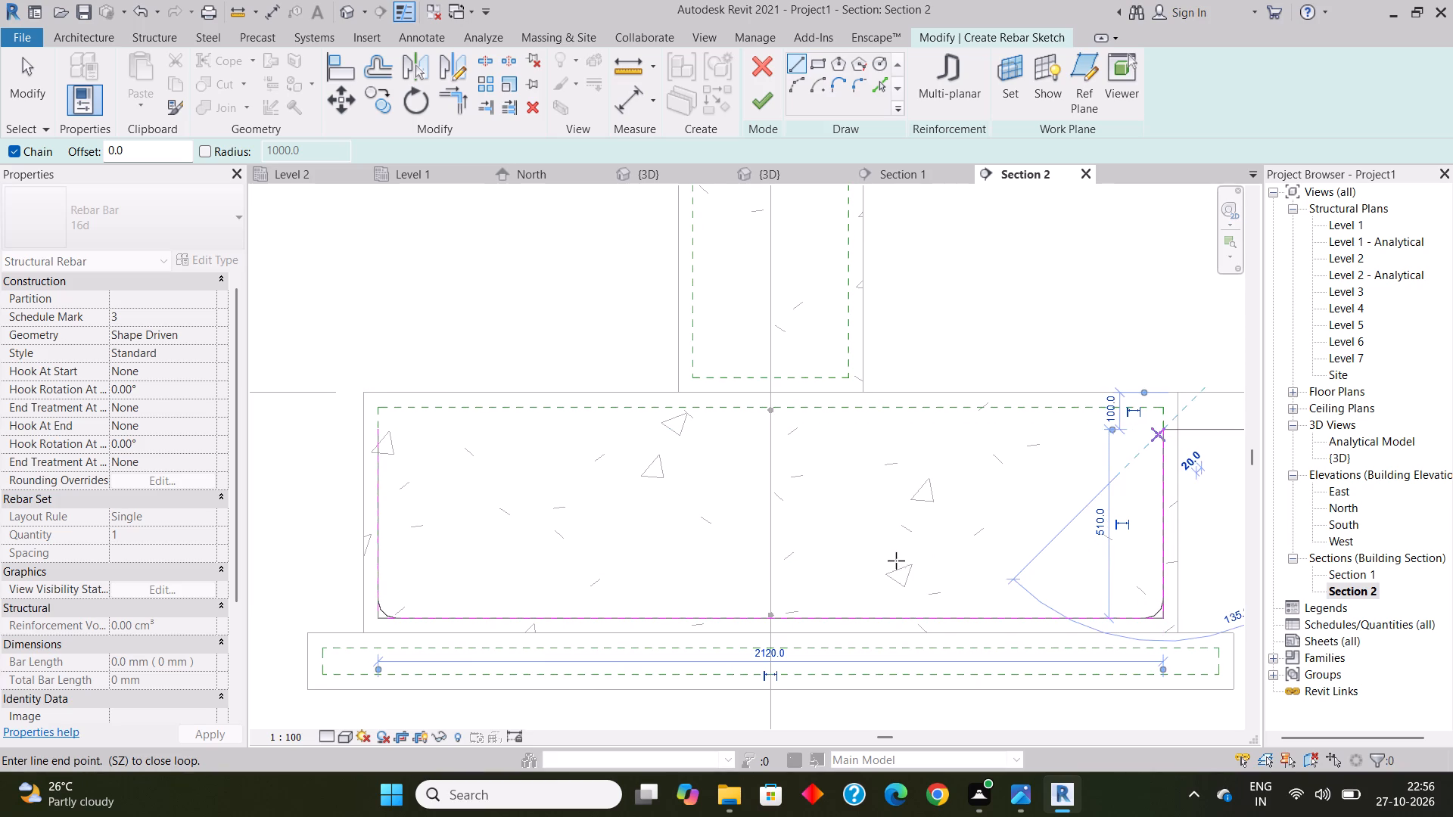
{"action": "key", "text": "Escape"}
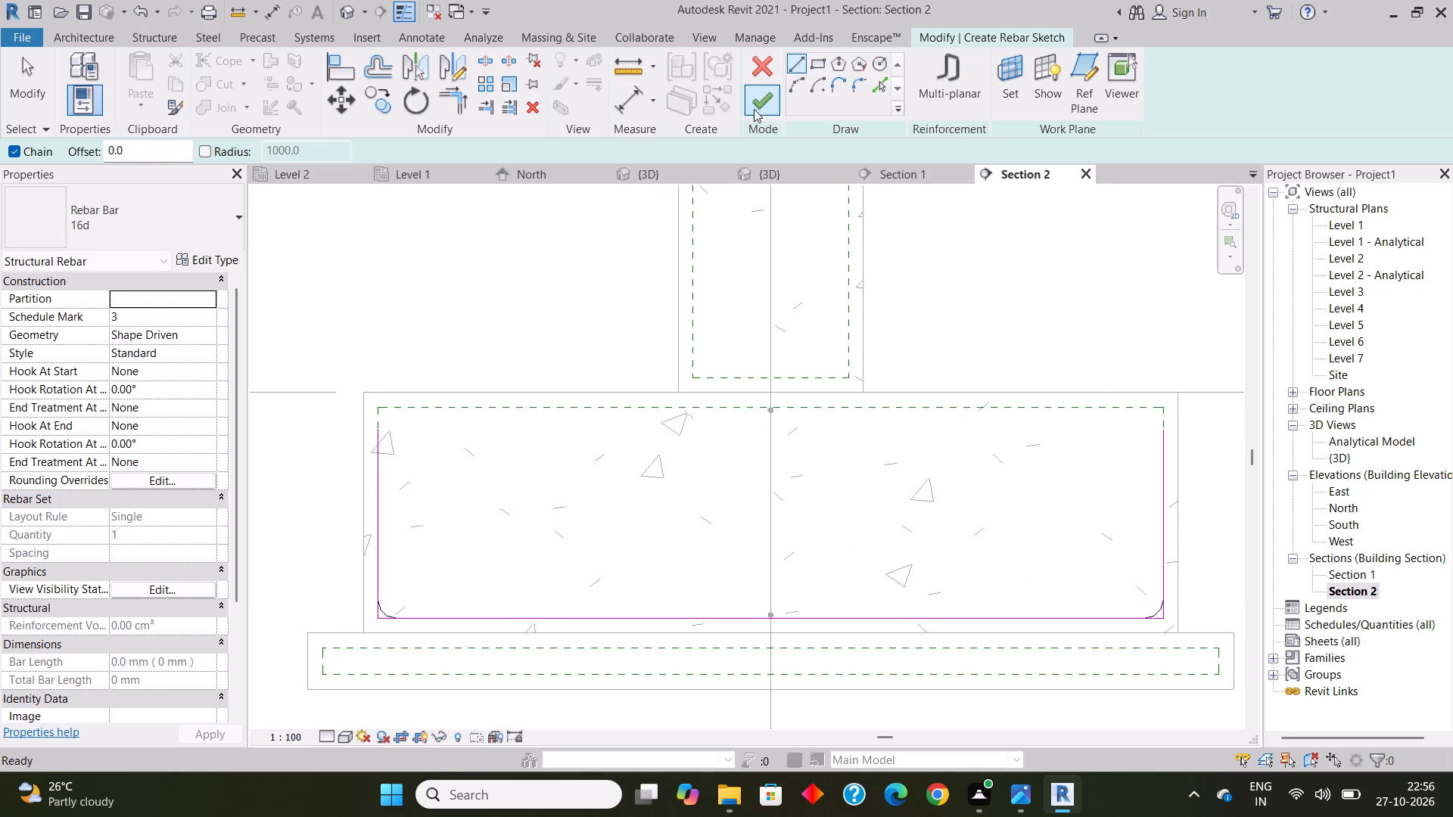
{"action": "left_click", "coordinate": [754, 103]}
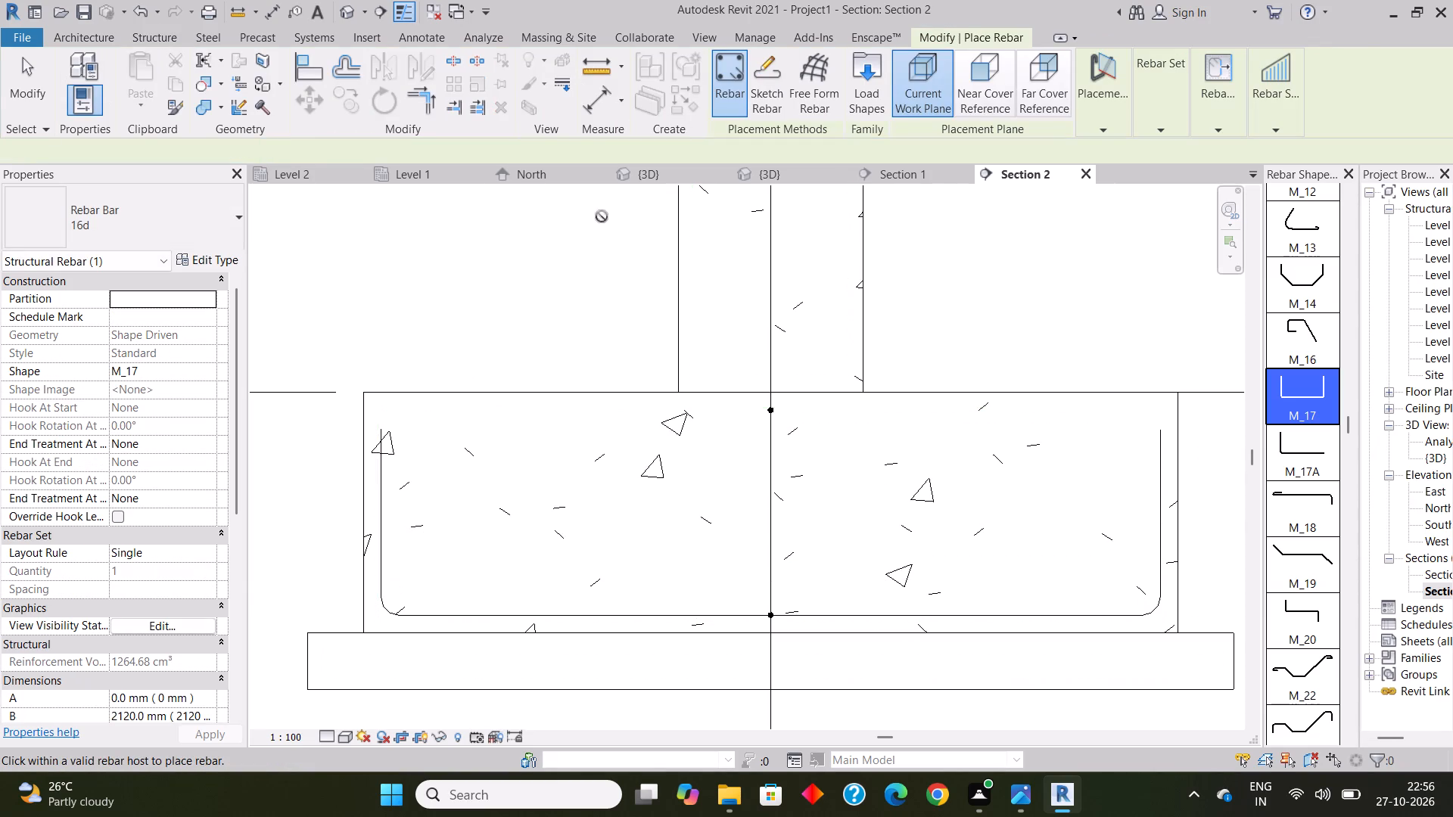
Sketch an inverted U-shaped 16d rebar along the same footing's top cover line in Section 2, with downward legs about 520 mm long.
{"action": "left_click", "coordinate": [759, 70]}
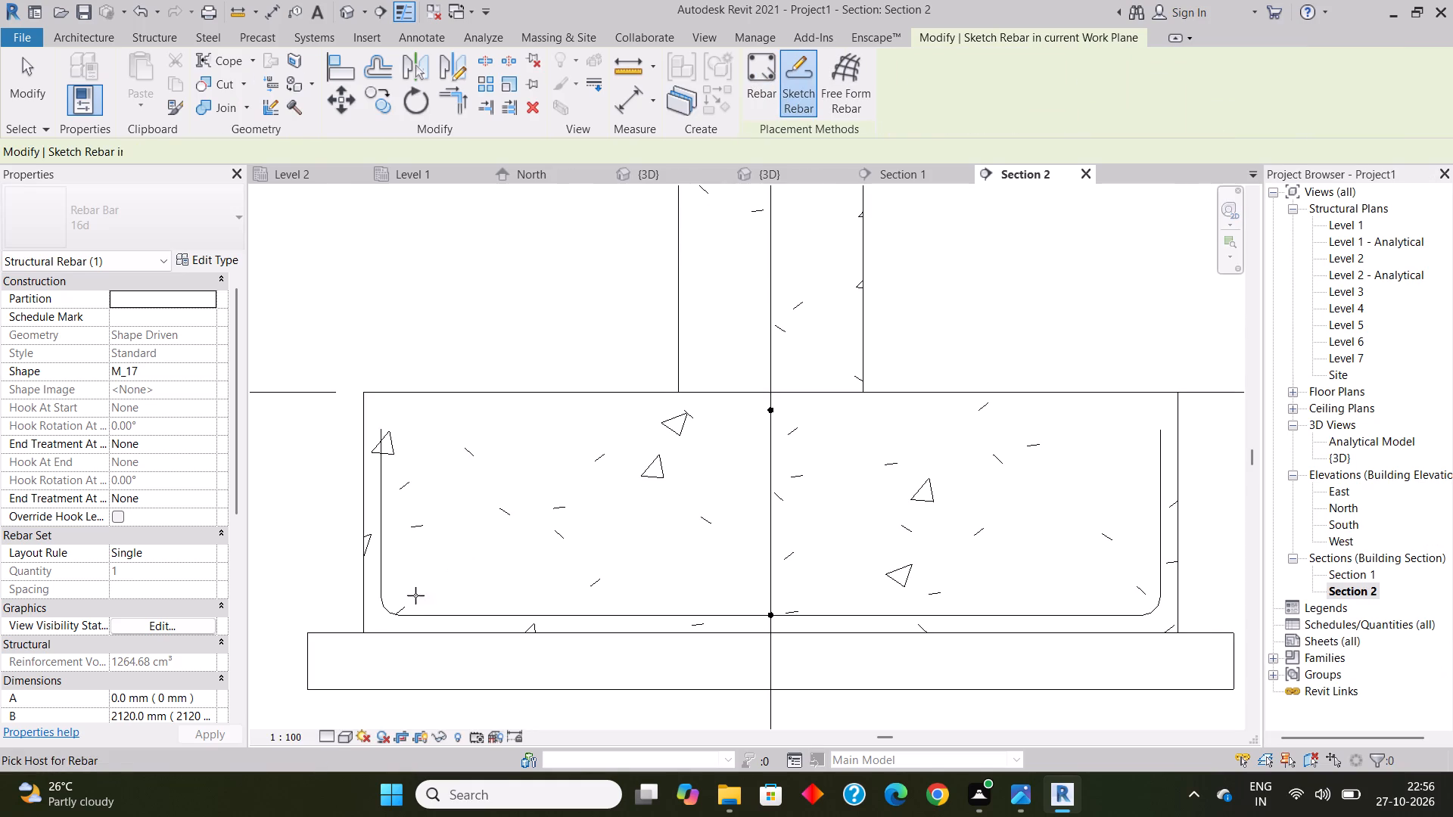
{"action": "left_click", "coordinate": [362, 615]}
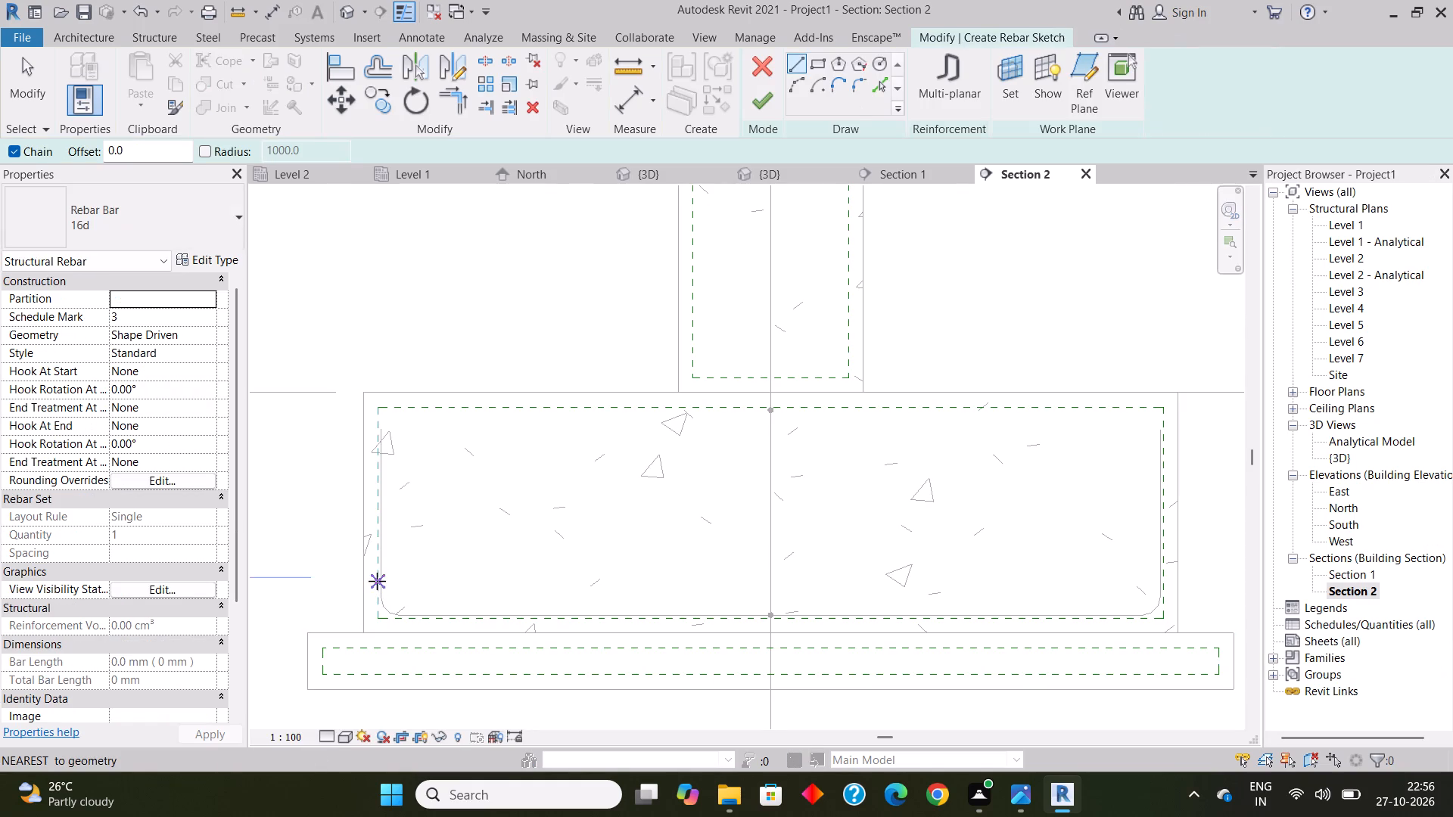
{"action": "left_click", "coordinate": [378, 598]}
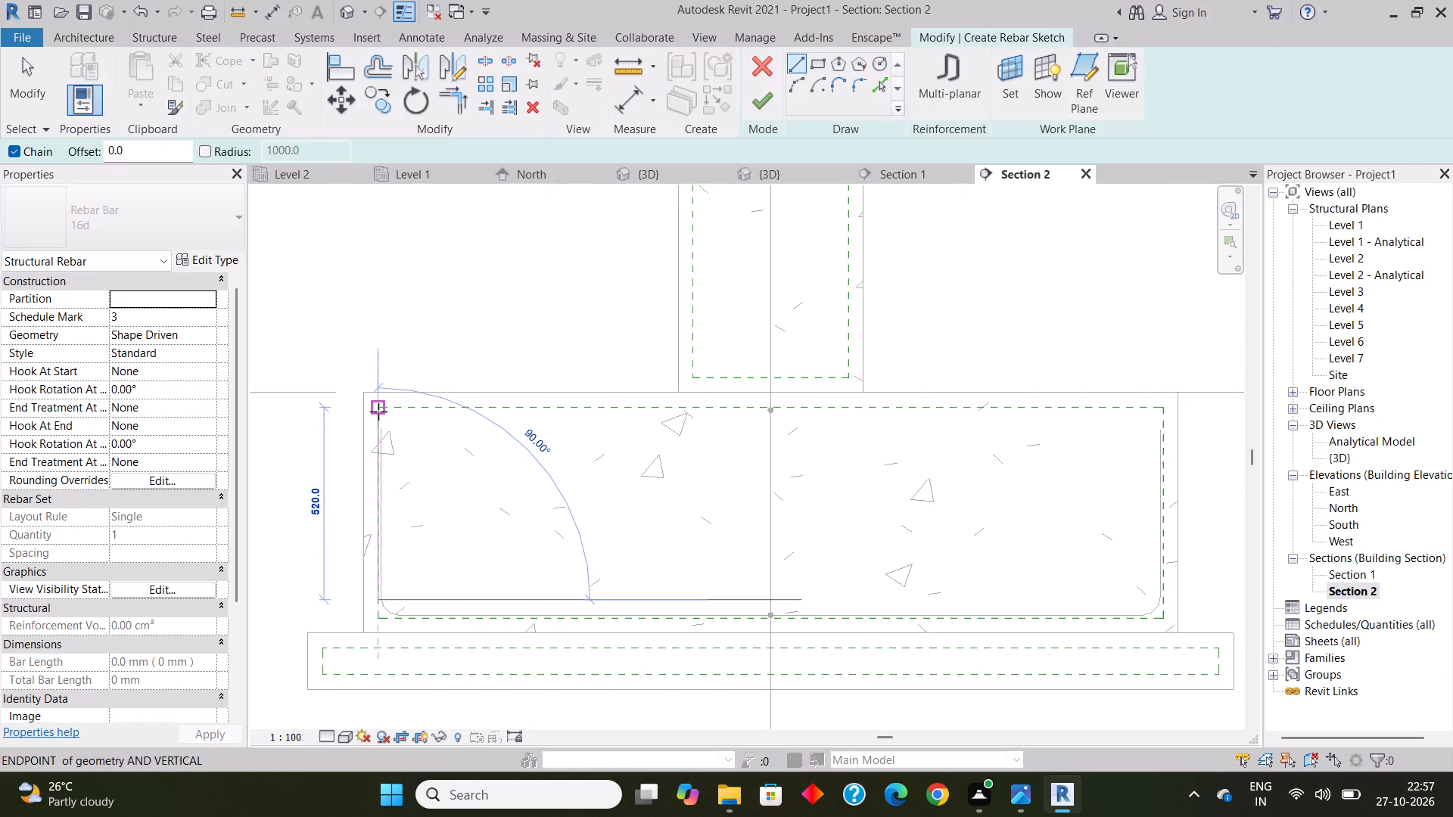
{"action": "left_click", "coordinate": [378, 409]}
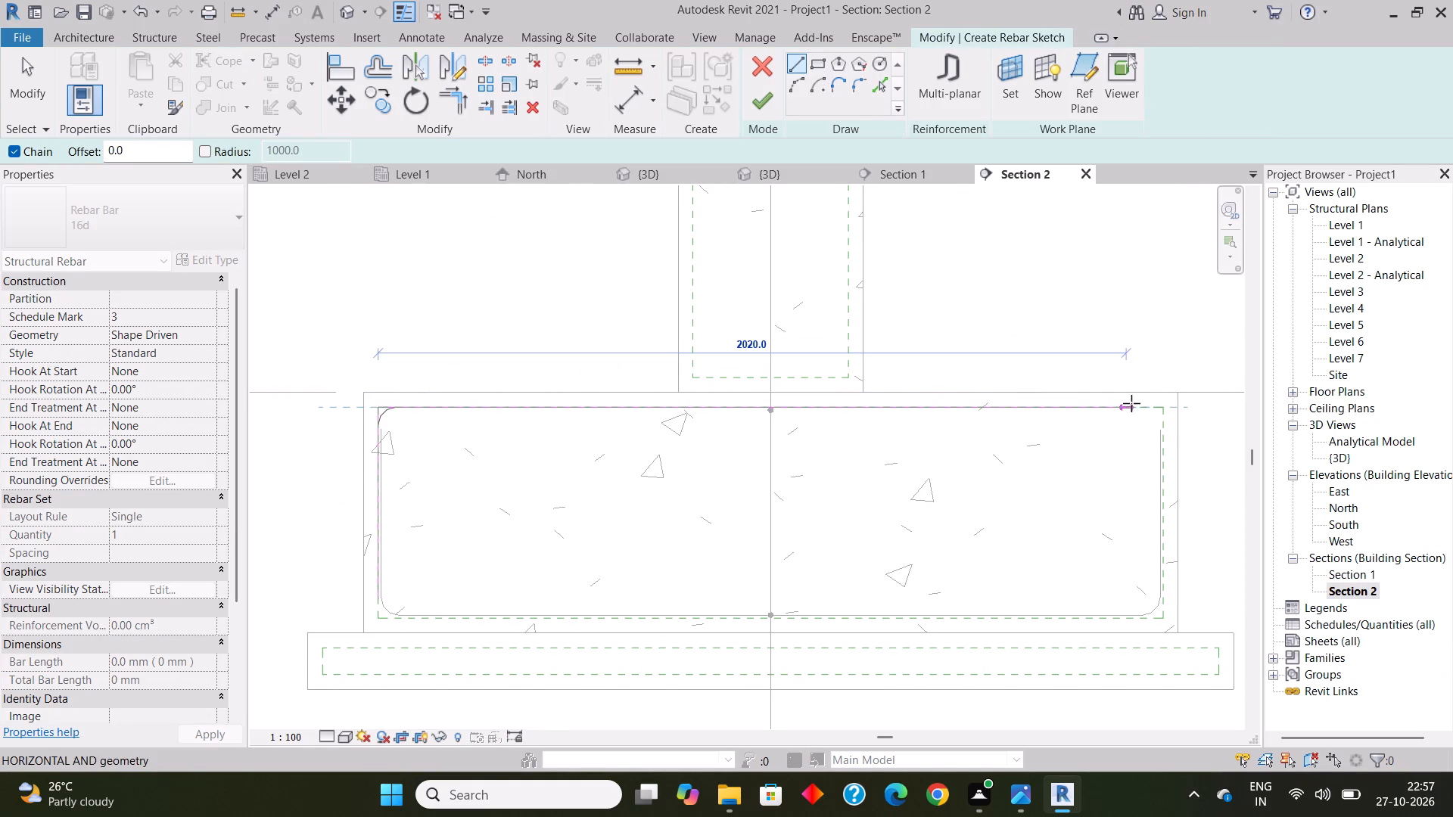
{"action": "left_click", "coordinate": [1168, 405]}
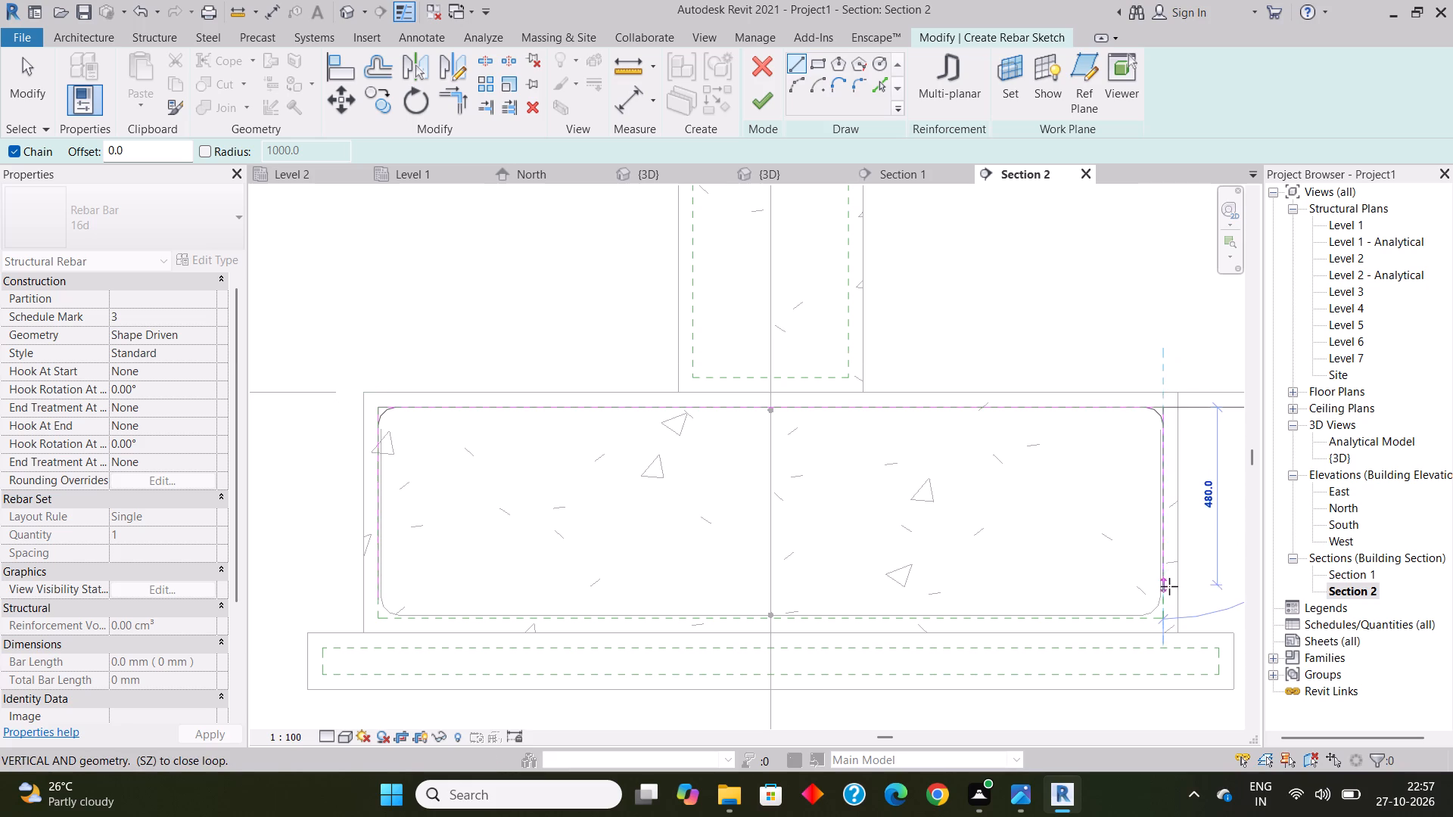
{"action": "left_click", "coordinate": [1168, 595]}
{"action": "key", "text": "Escape"}
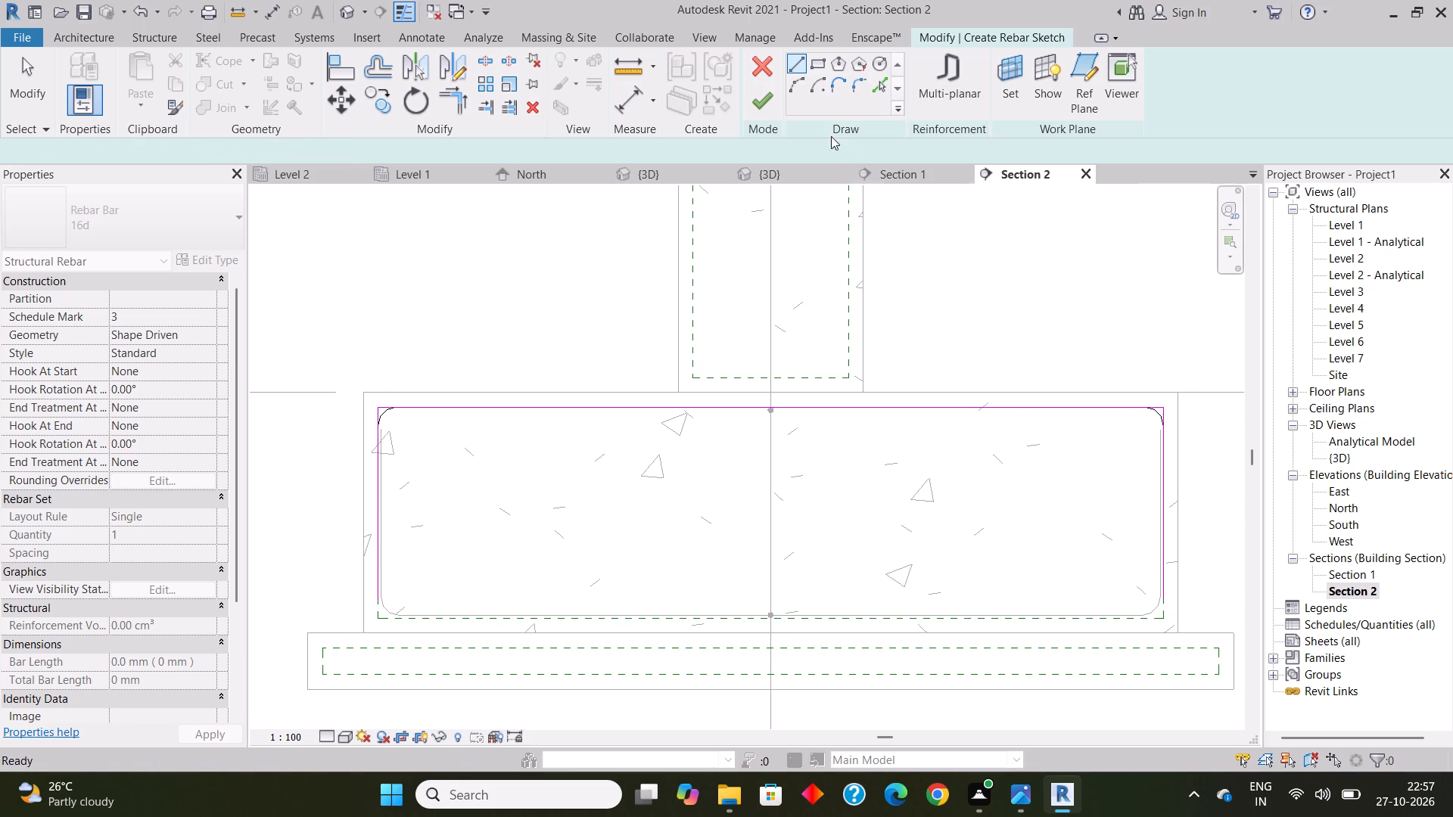
{"action": "left_click", "coordinate": [753, 102]}
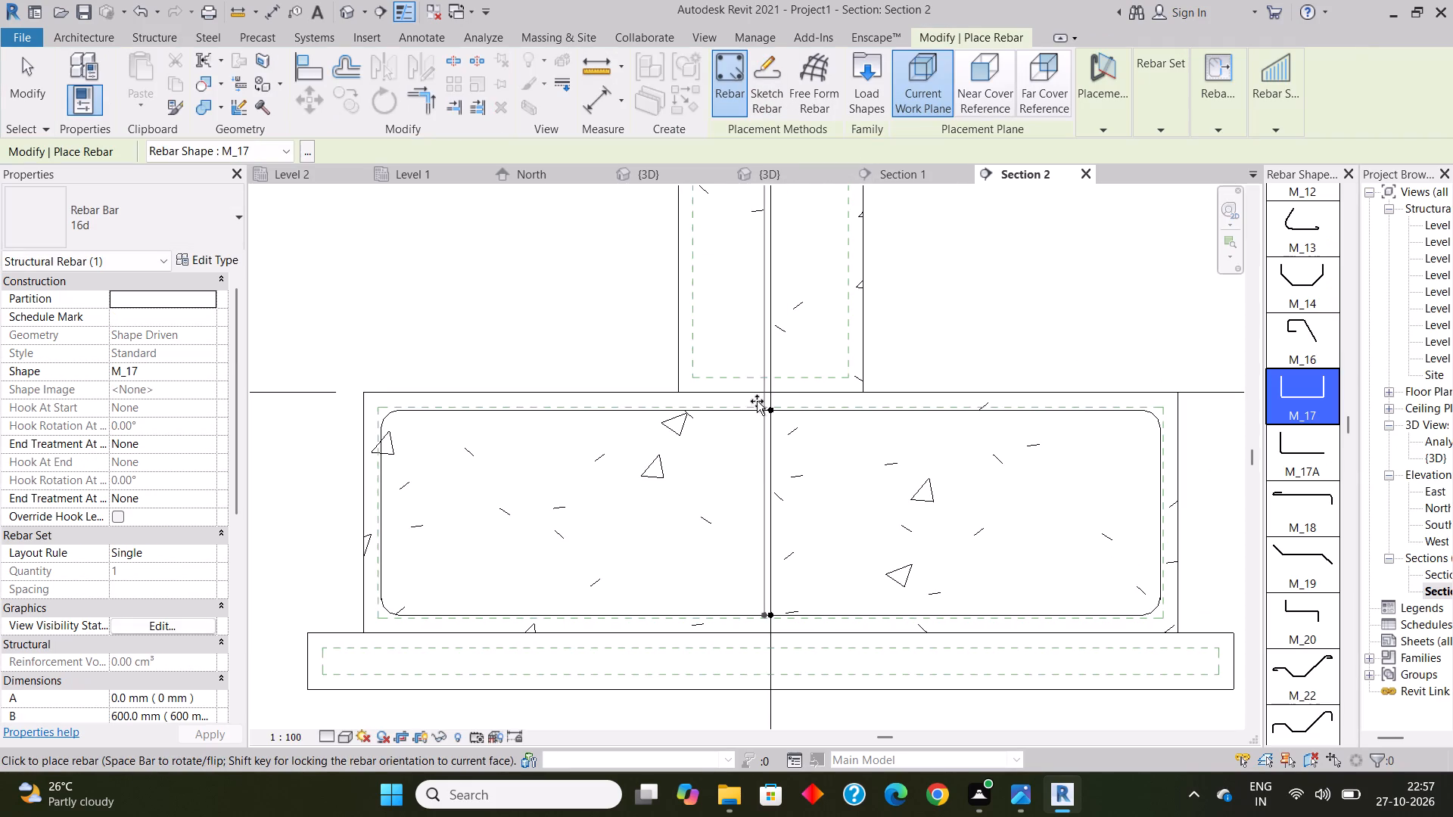
{"action": "scroll", "coordinate": [512, 514], "scroll_direction": "down", "scroll_amount": 6}
{"action": "key", "text": "Escape"}
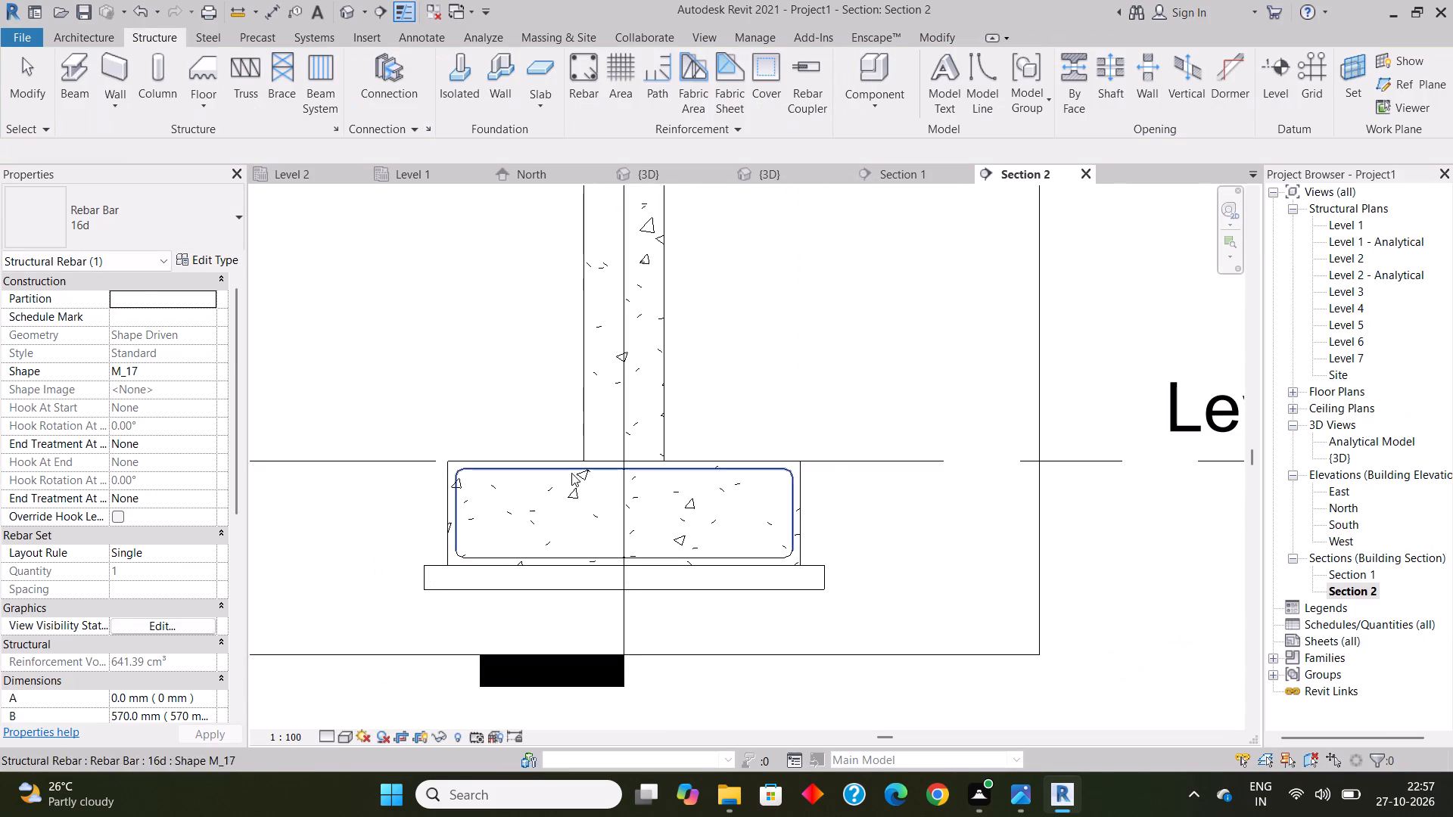
In the 3D view, set the footing's bottom U-shaped bar from Section 1 to a Maximum Spacing layout at 150 mm.
{"action": "left_click", "coordinate": [350, 9]}
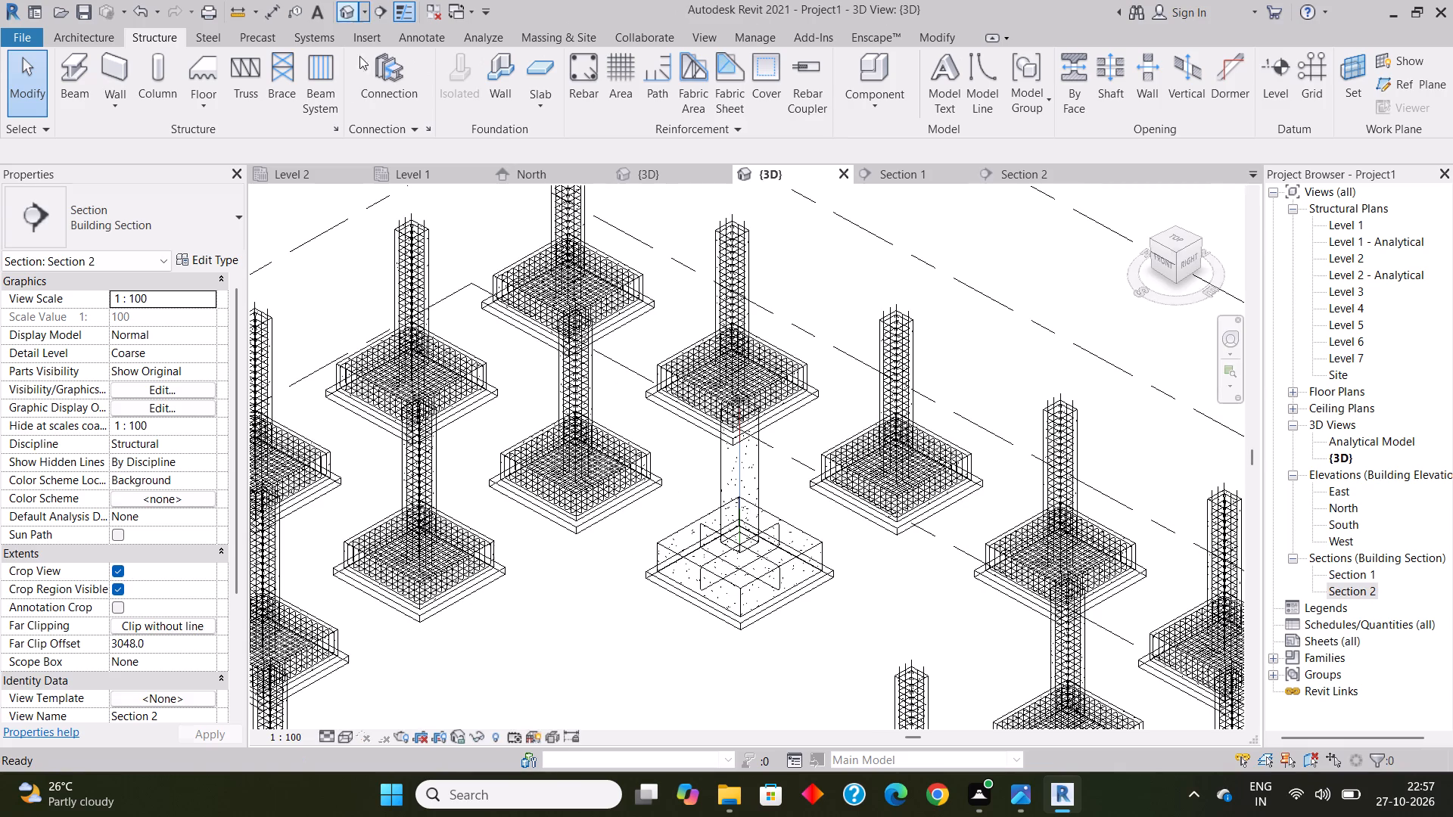
{"action": "scroll", "coordinate": [772, 585], "scroll_direction": "up", "scroll_amount": 9}
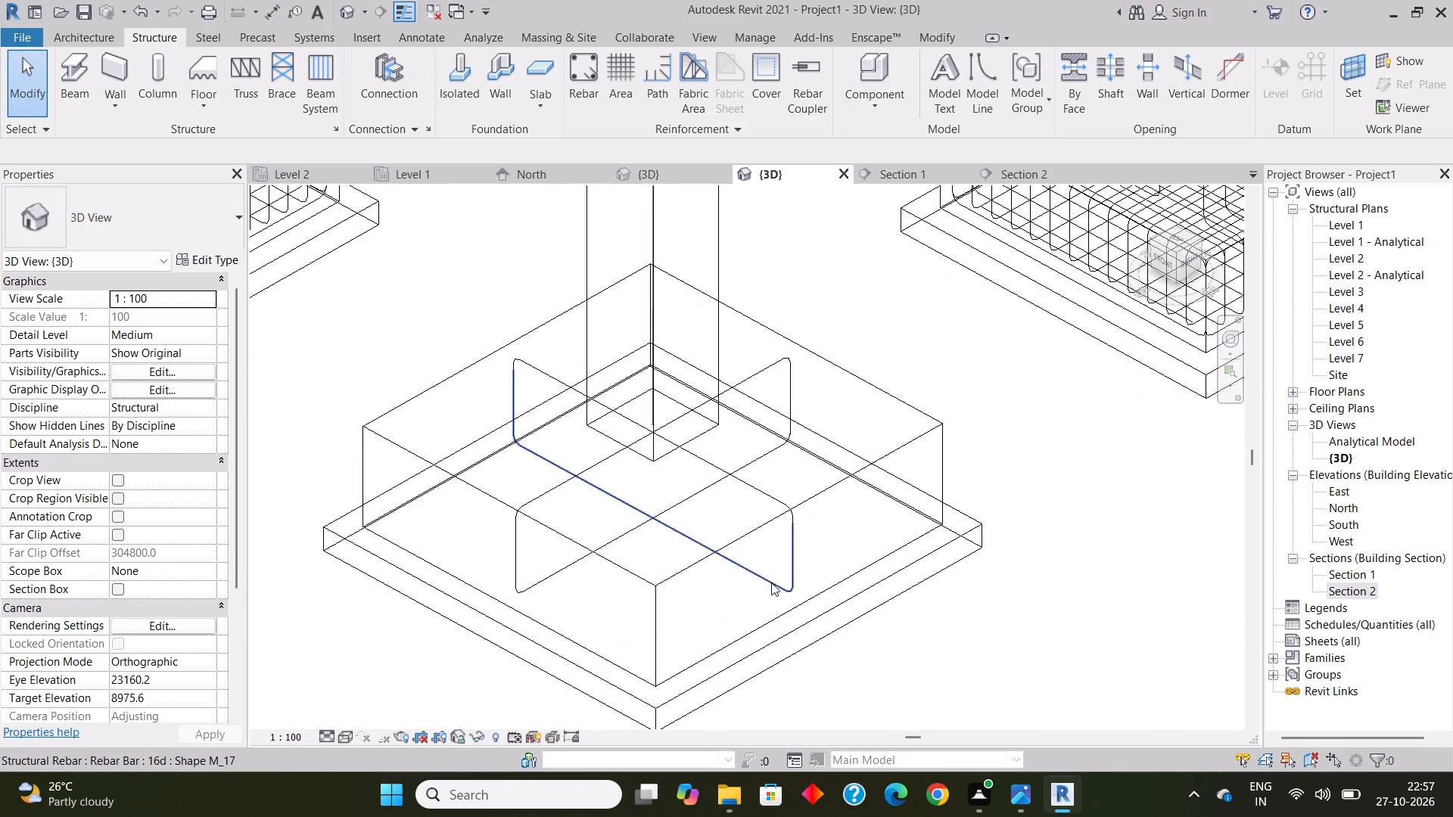
{"action": "scroll", "coordinate": [771, 582], "scroll_direction": "up", "scroll_amount": 2}
{"action": "left_click", "coordinate": [771, 577]}
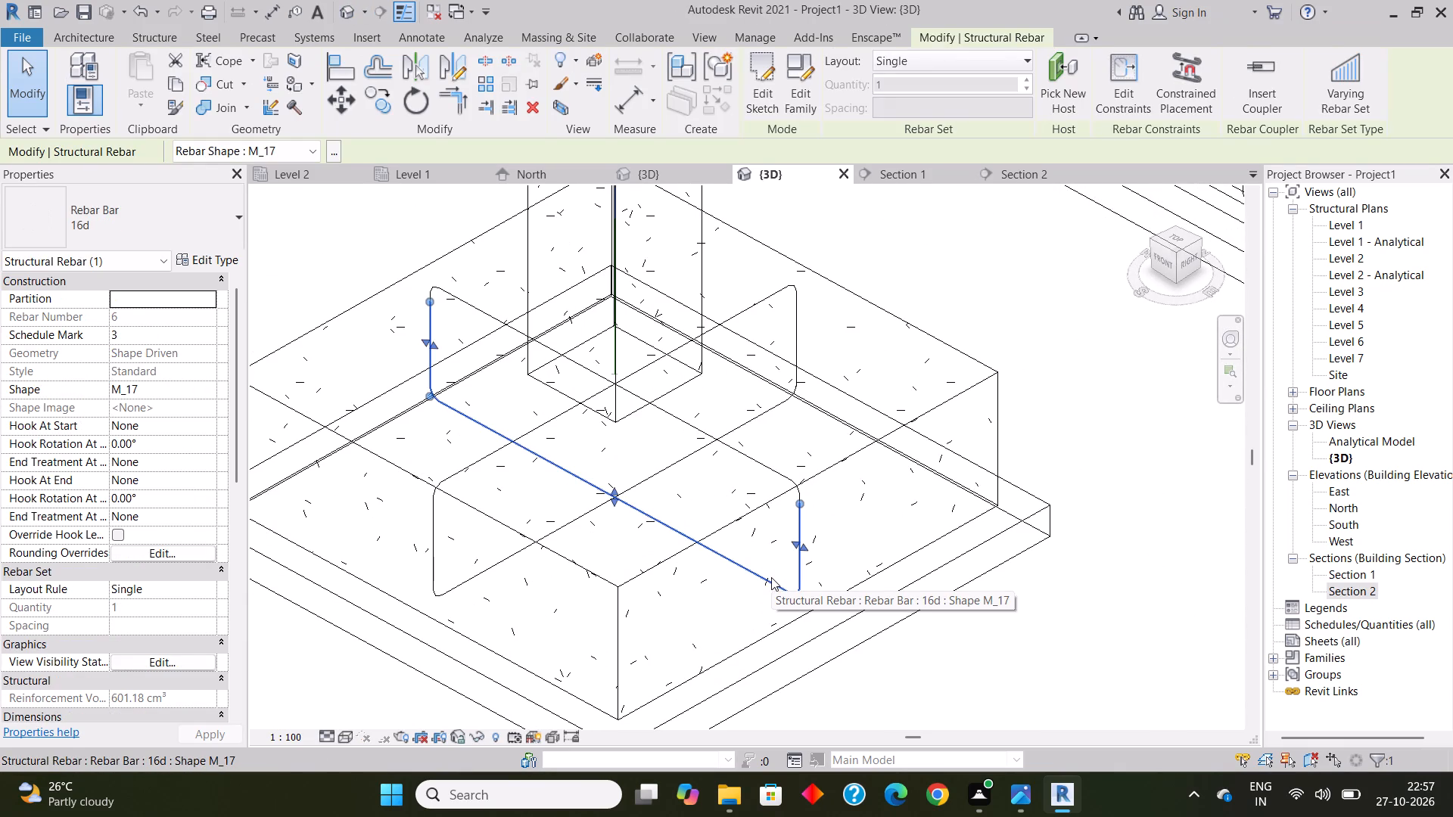
{"action": "left_click", "coordinate": [904, 59]}
{"action": "left_click", "coordinate": [920, 126]}
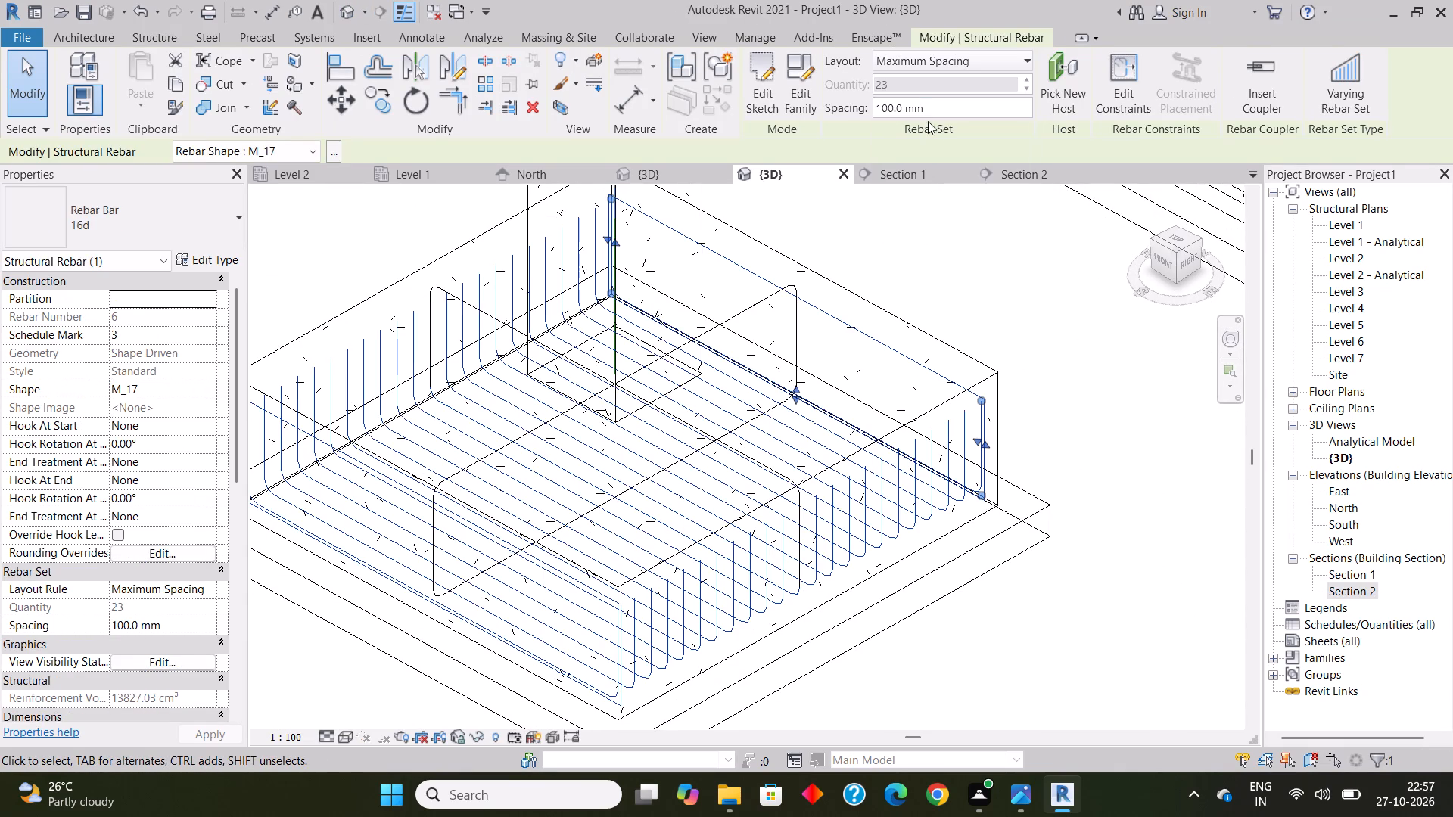
{"action": "left_click", "coordinate": [937, 110]}
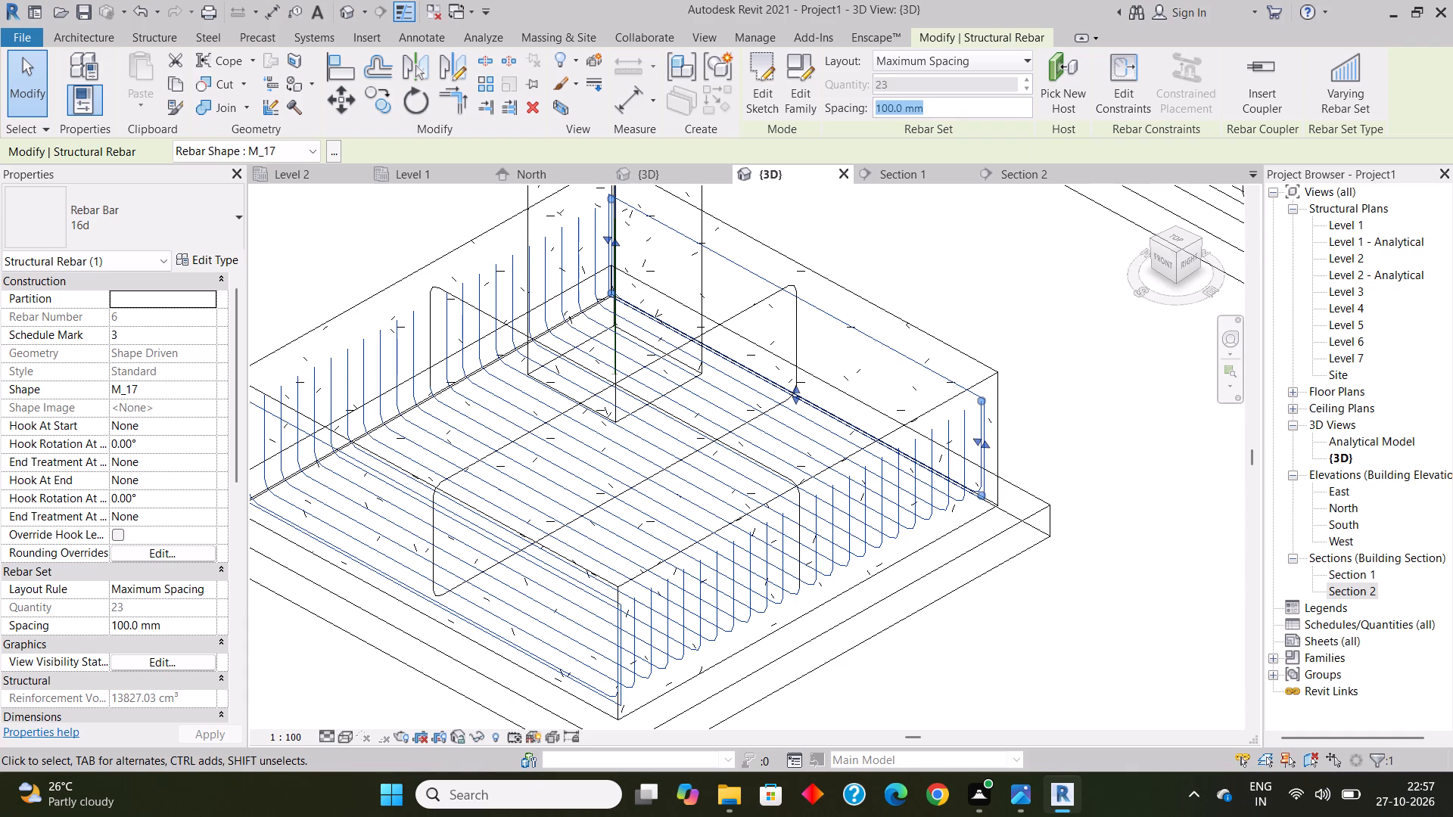
{"action": "type", "text": "150mm"}
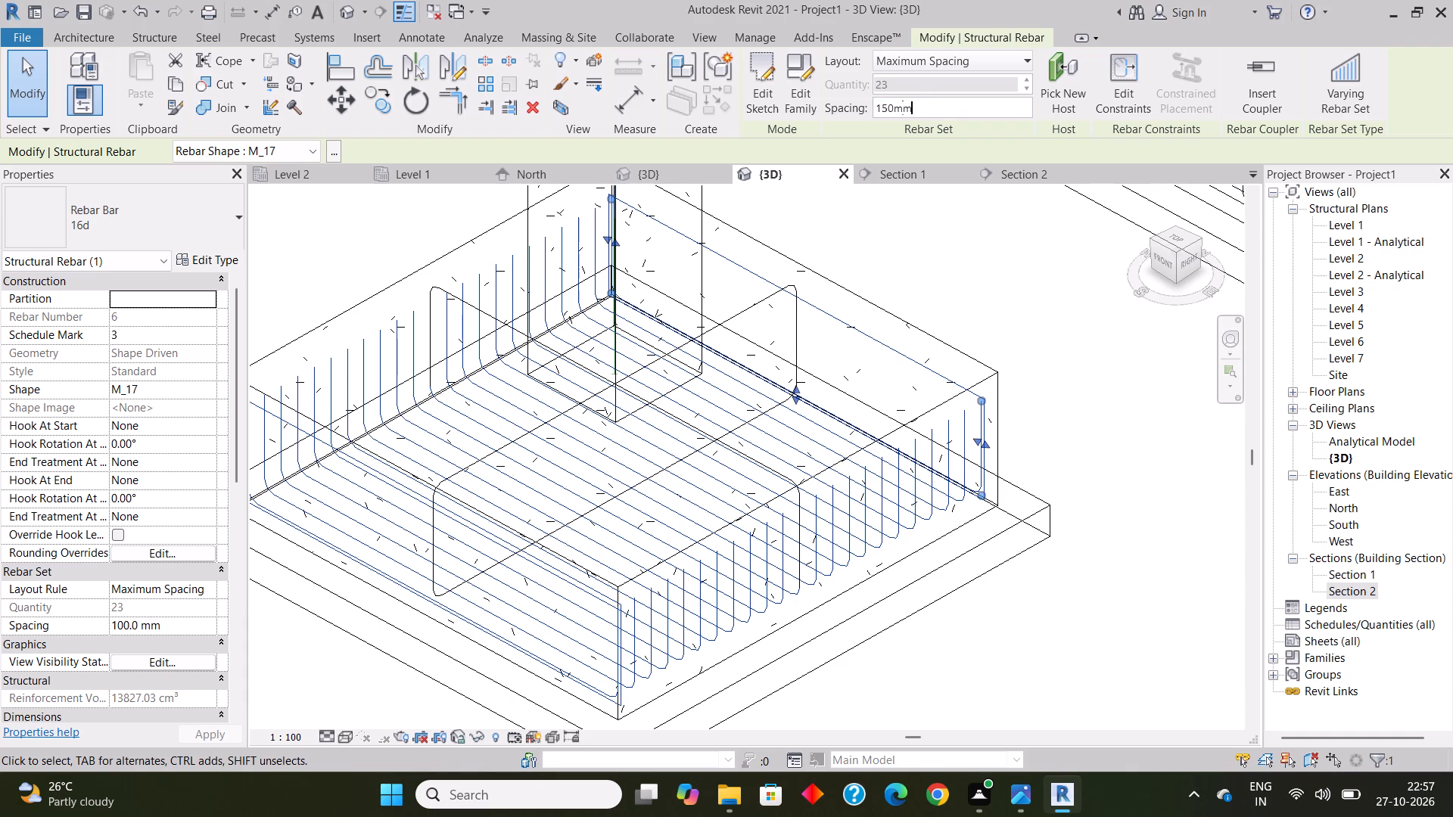
{"action": "key", "text": "Return"}
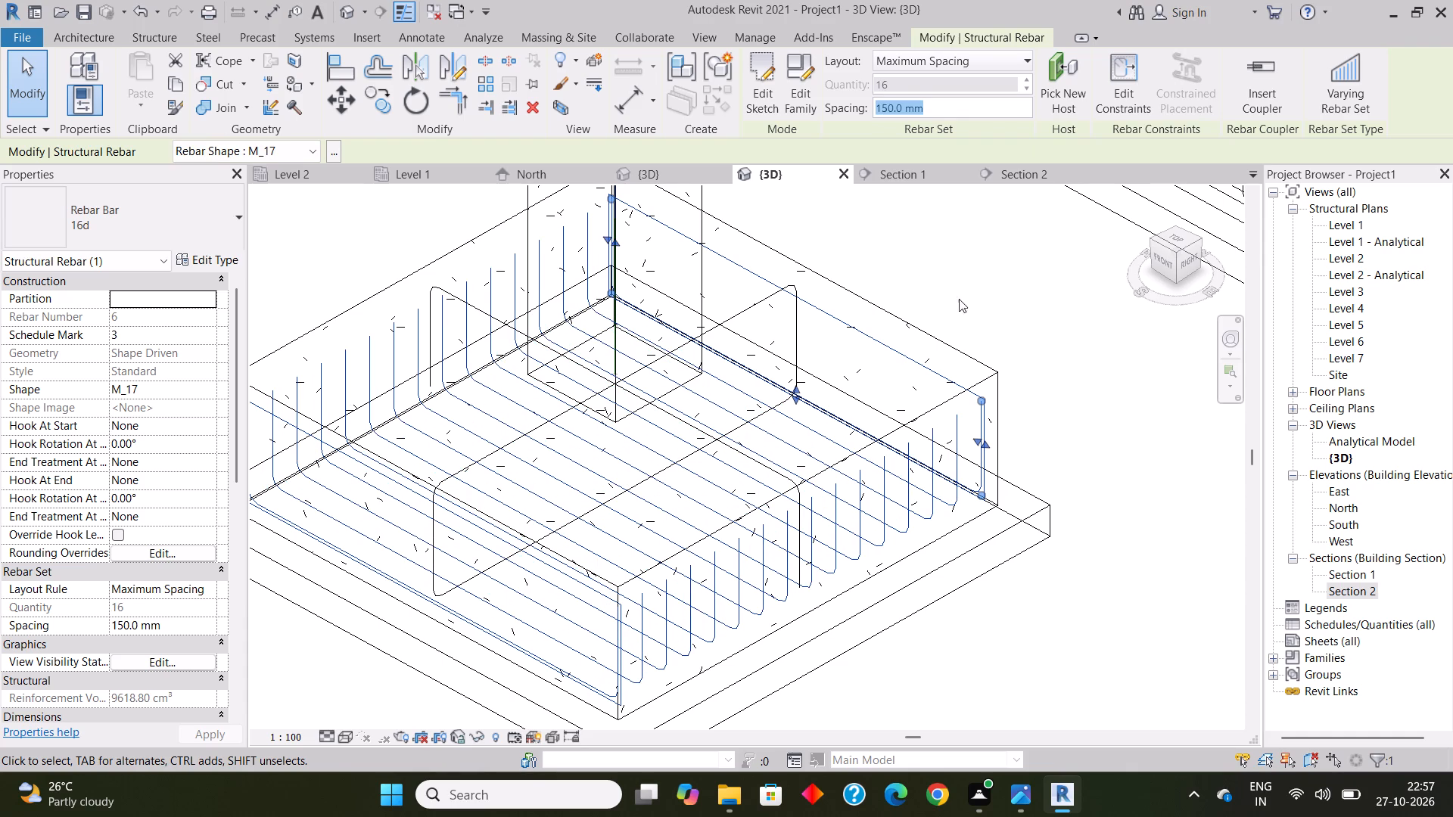
{"action": "left_click", "coordinate": [1006, 281]}
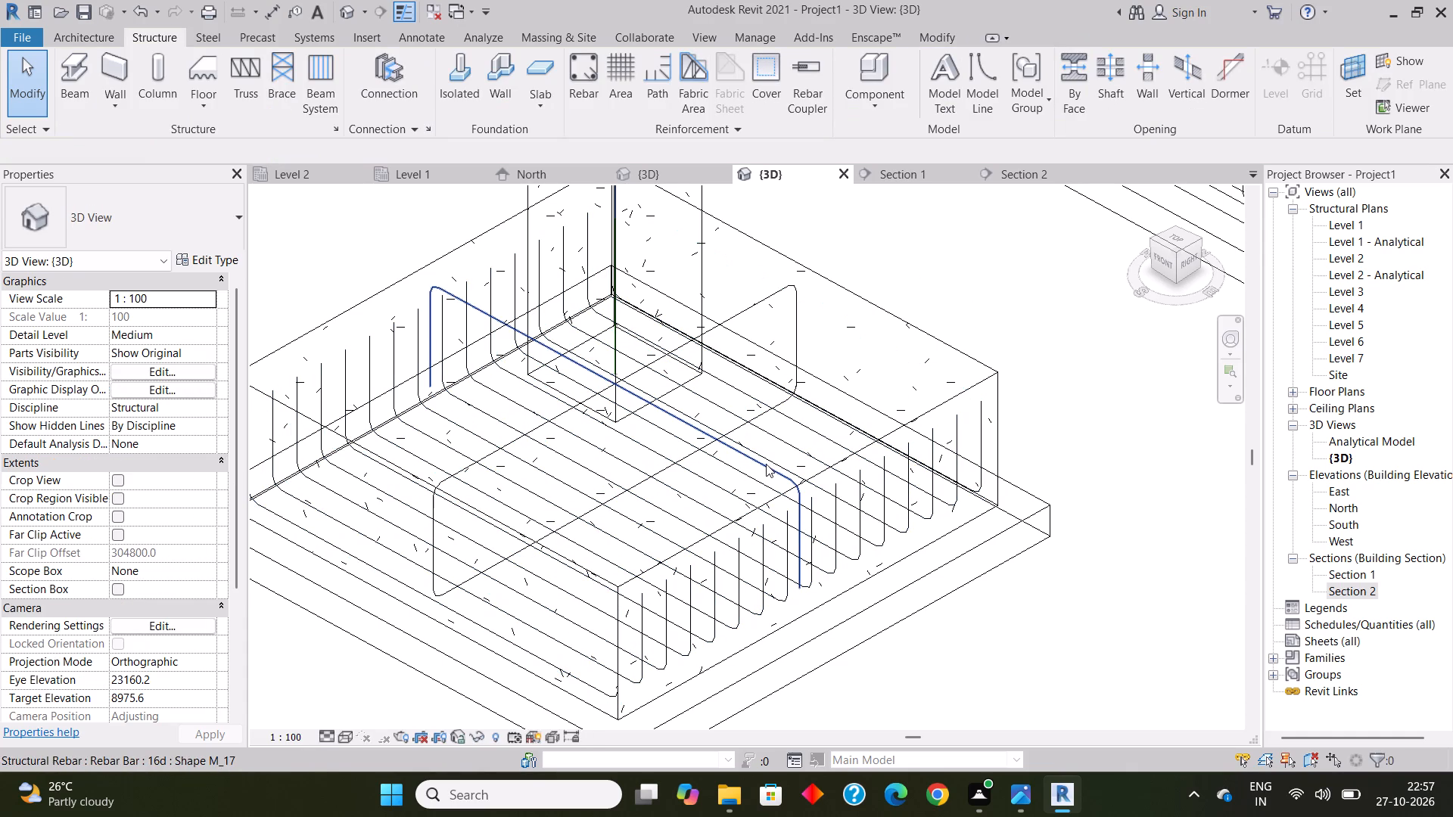
Set the footing's top inverted U-shaped bar parallel to that set to a Maximum Spacing layout at 150 mm.
{"action": "left_click", "coordinate": [765, 464]}
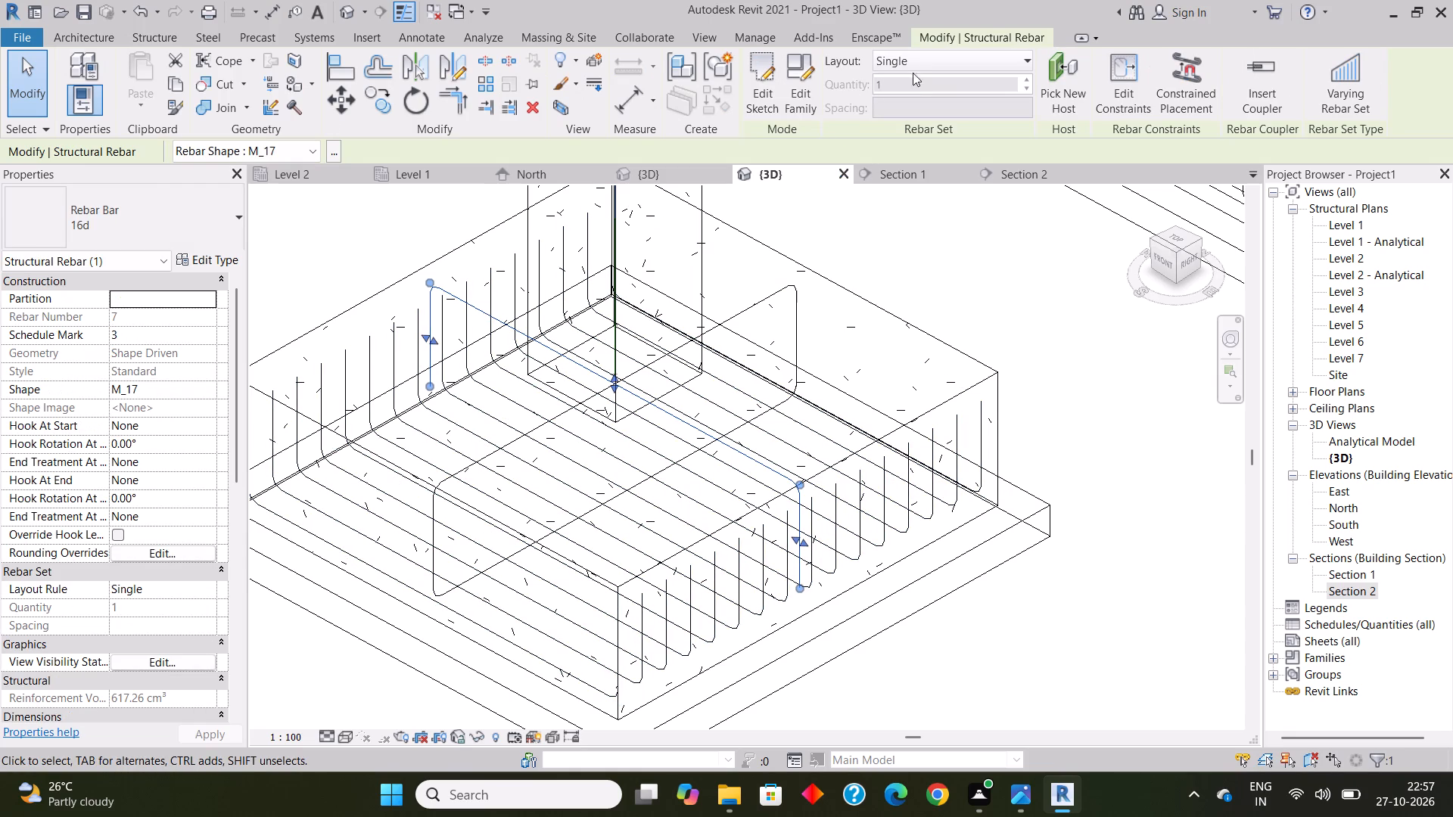
{"action": "left_click", "coordinate": [918, 59]}
{"action": "left_click", "coordinate": [939, 135]}
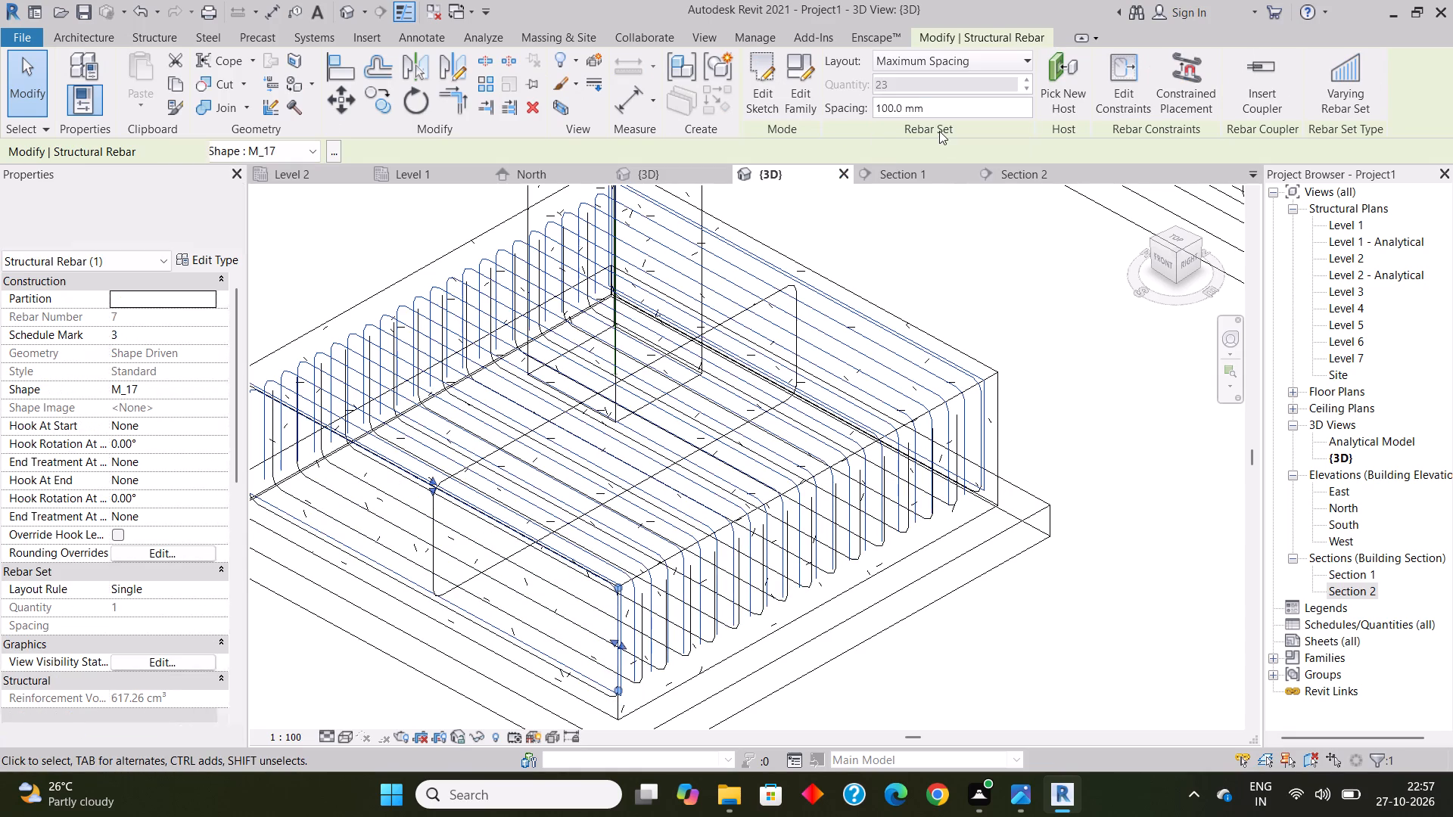
{"action": "left_click", "coordinate": [935, 108]}
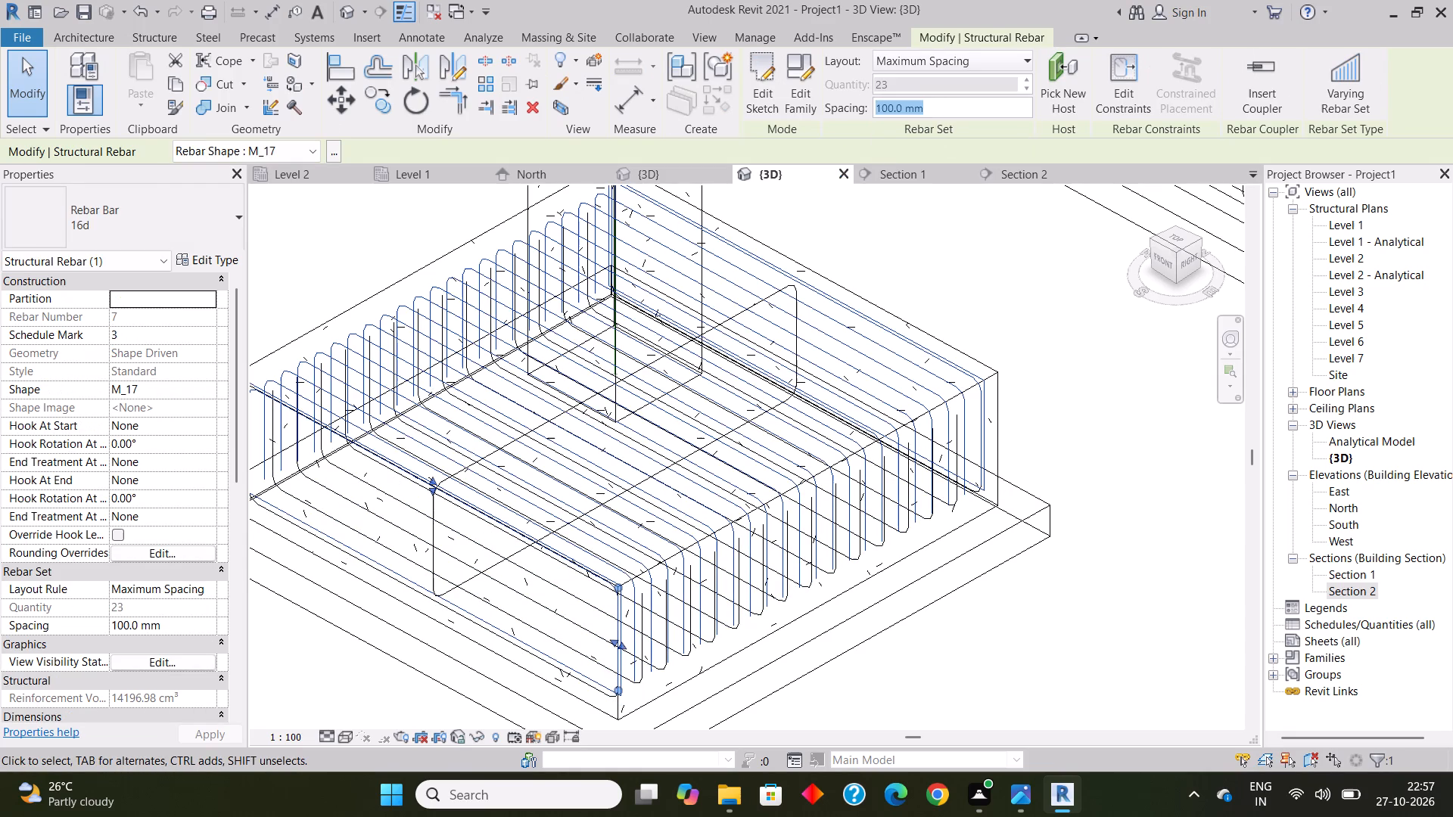
{"action": "type", "text": "150mm"}
{"action": "key", "text": "Return"}
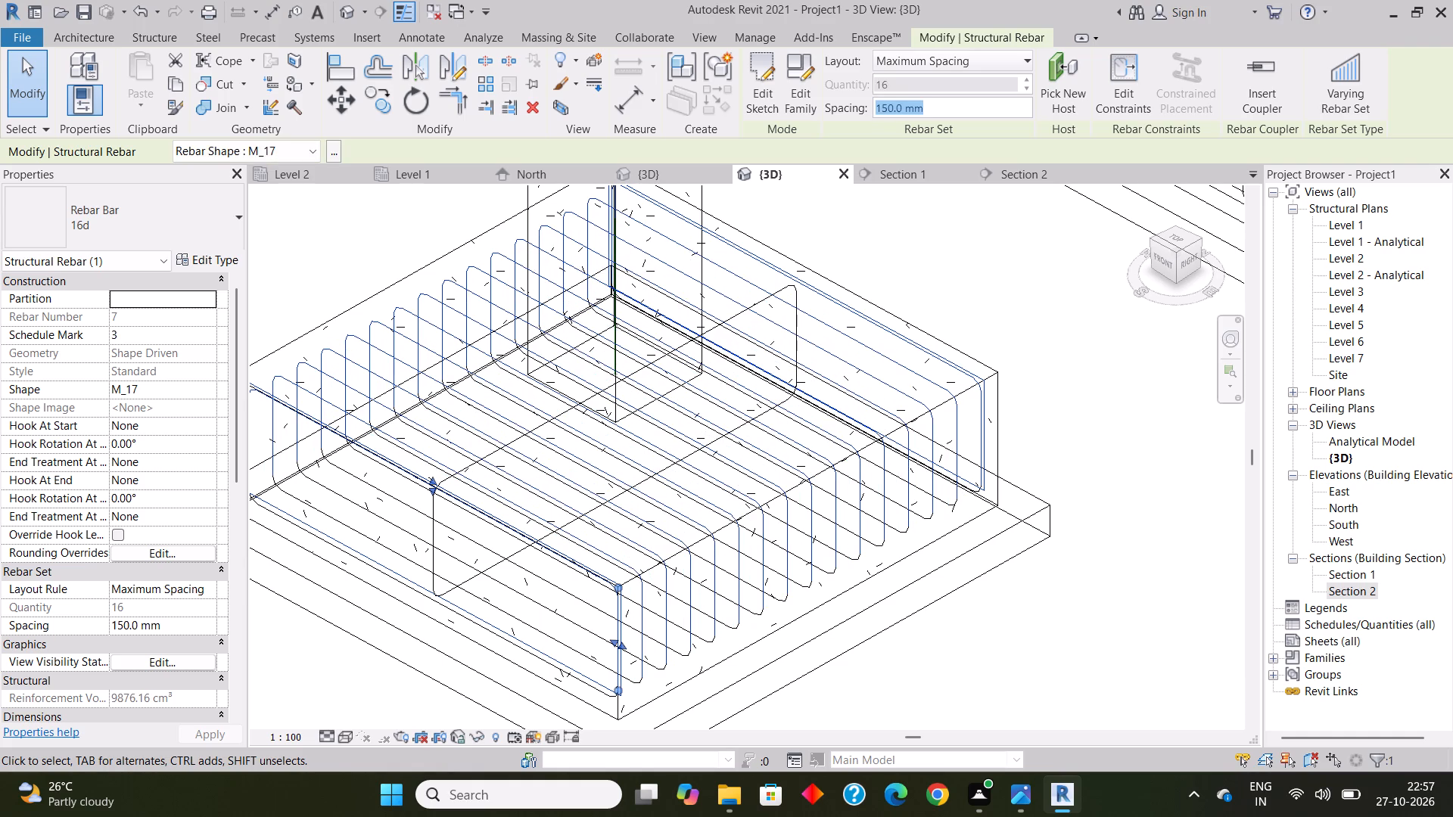
{"action": "left_click", "coordinate": [1013, 306]}
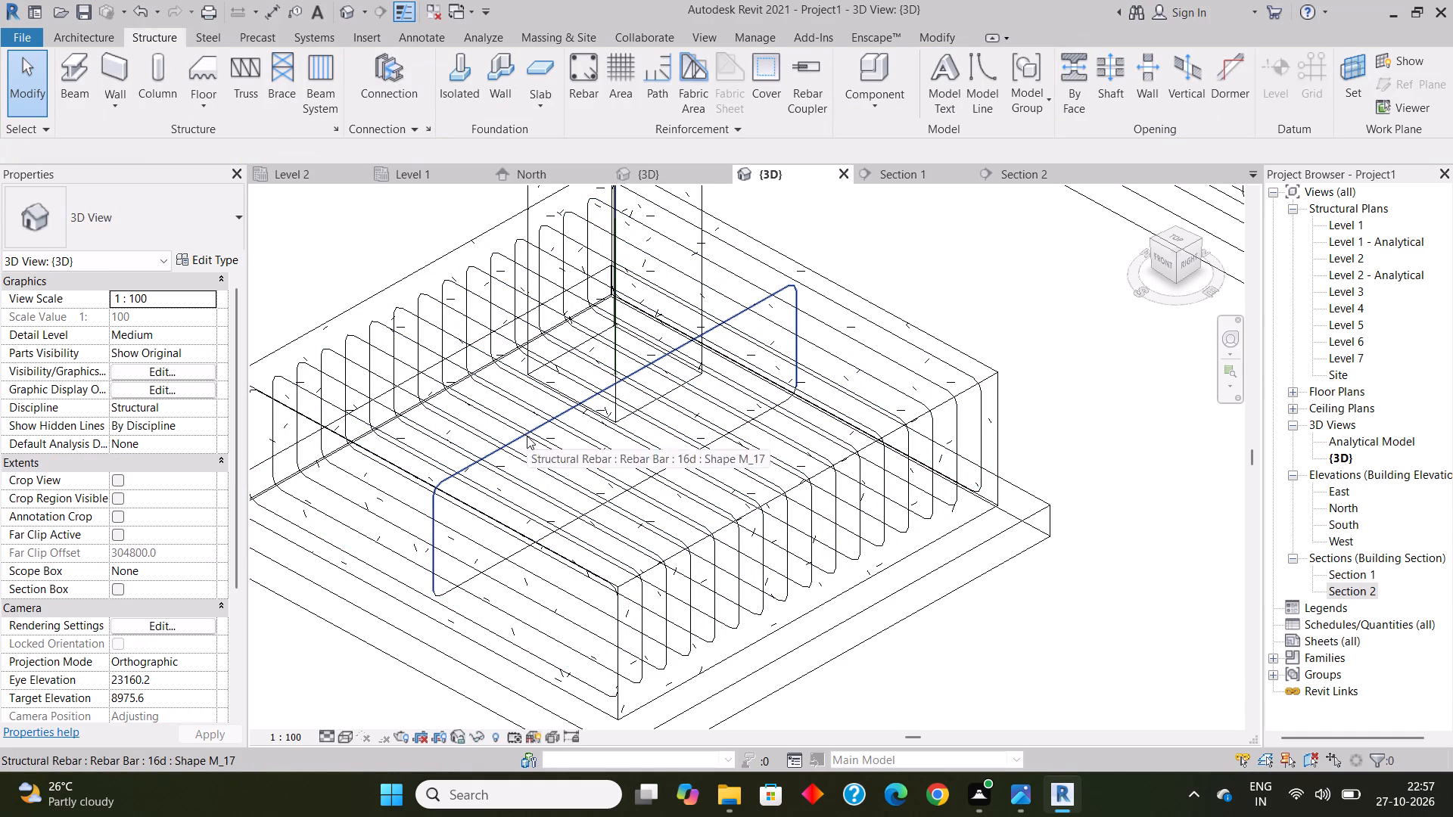
Set the footing's top inverted U-shaped bar running in the perpendicular direction to a Maximum Spacing layout at 150 mm.
{"action": "left_click", "coordinate": [527, 435]}
{"action": "left_click", "coordinate": [927, 57]}
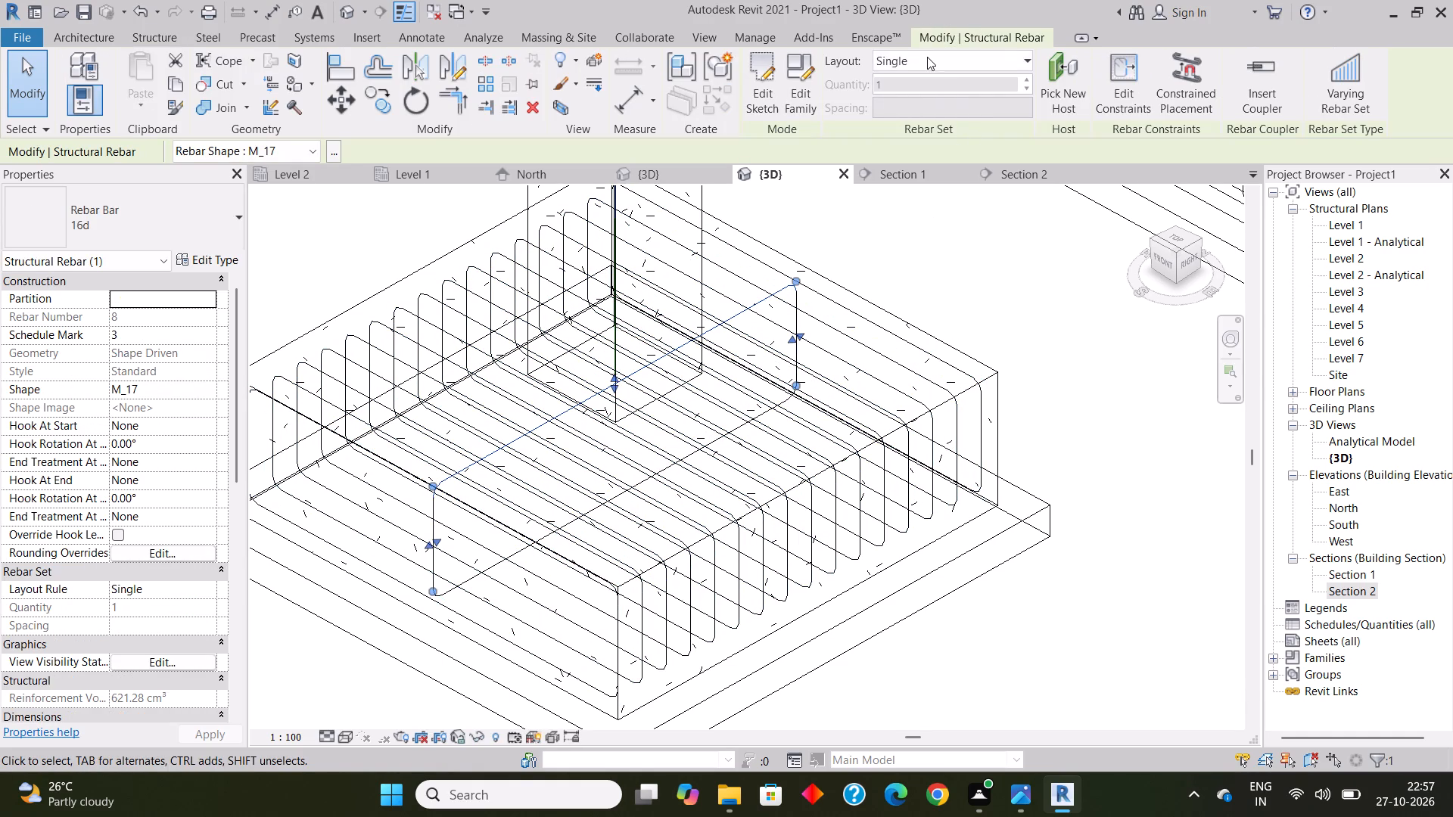
{"action": "left_click", "coordinate": [920, 127]}
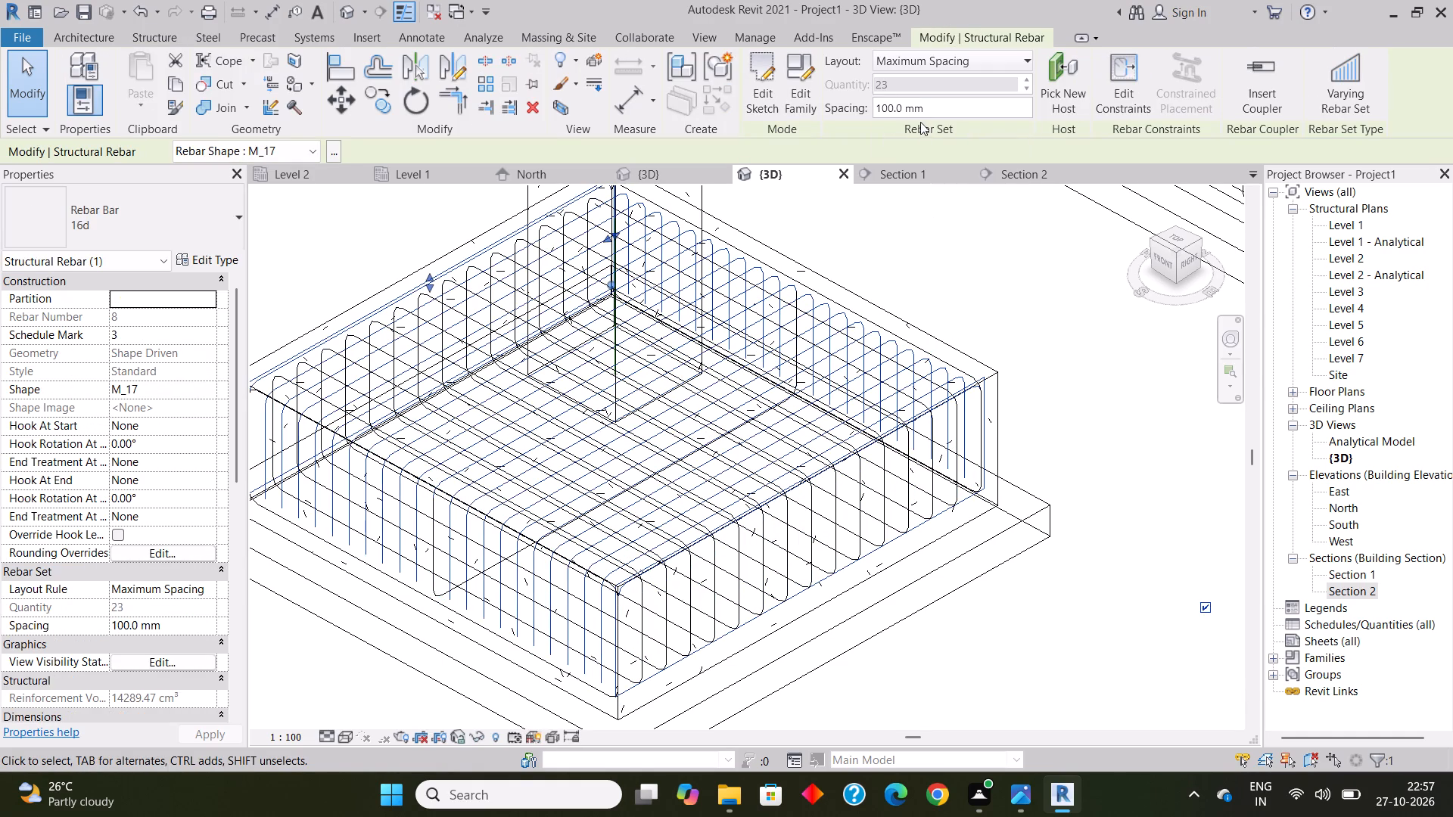
{"action": "left_click", "coordinate": [933, 110]}
{"action": "type", "text": "150"}
{"action": "type", "text": "mm"}
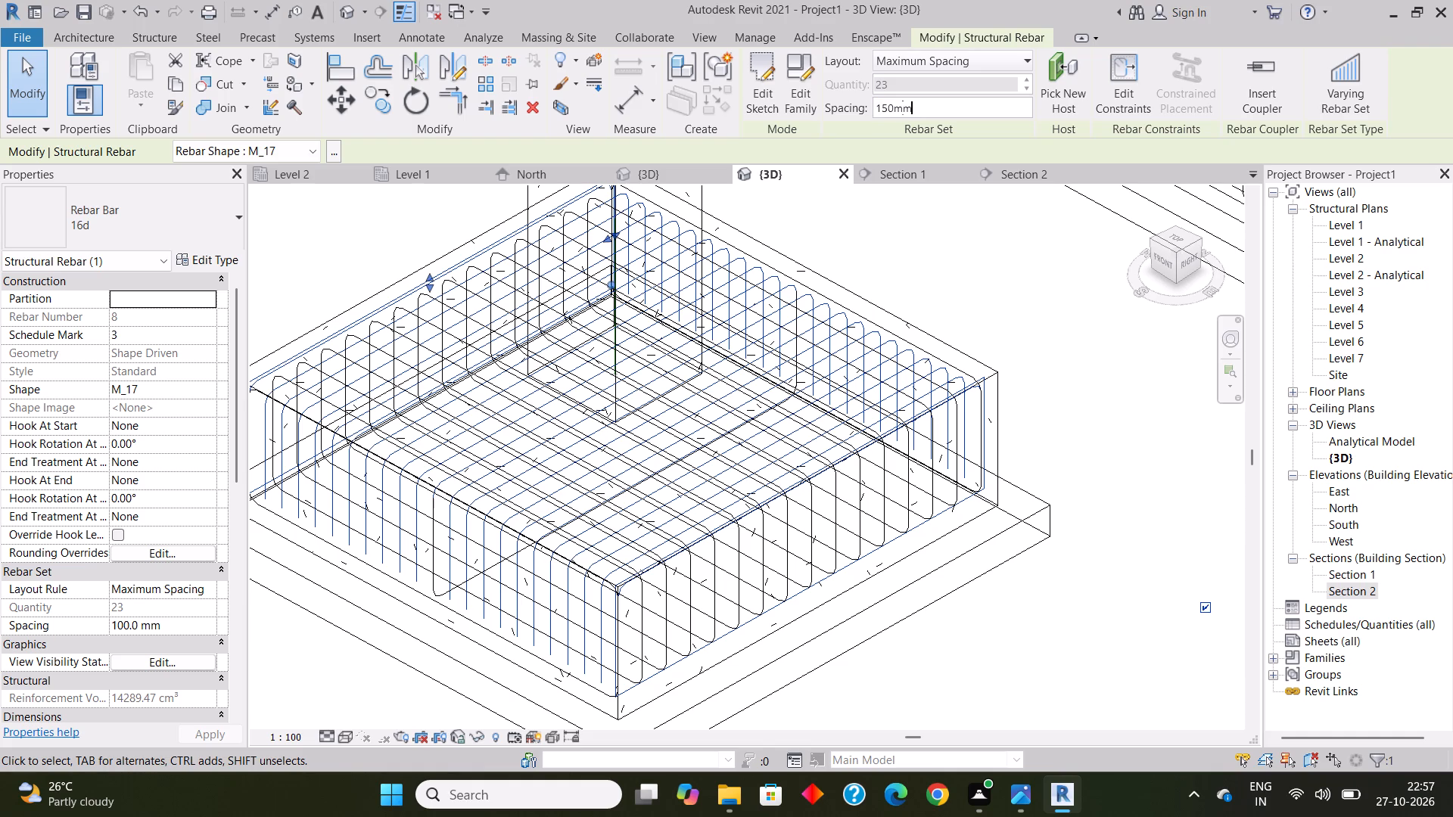
{"action": "key", "text": "Return"}
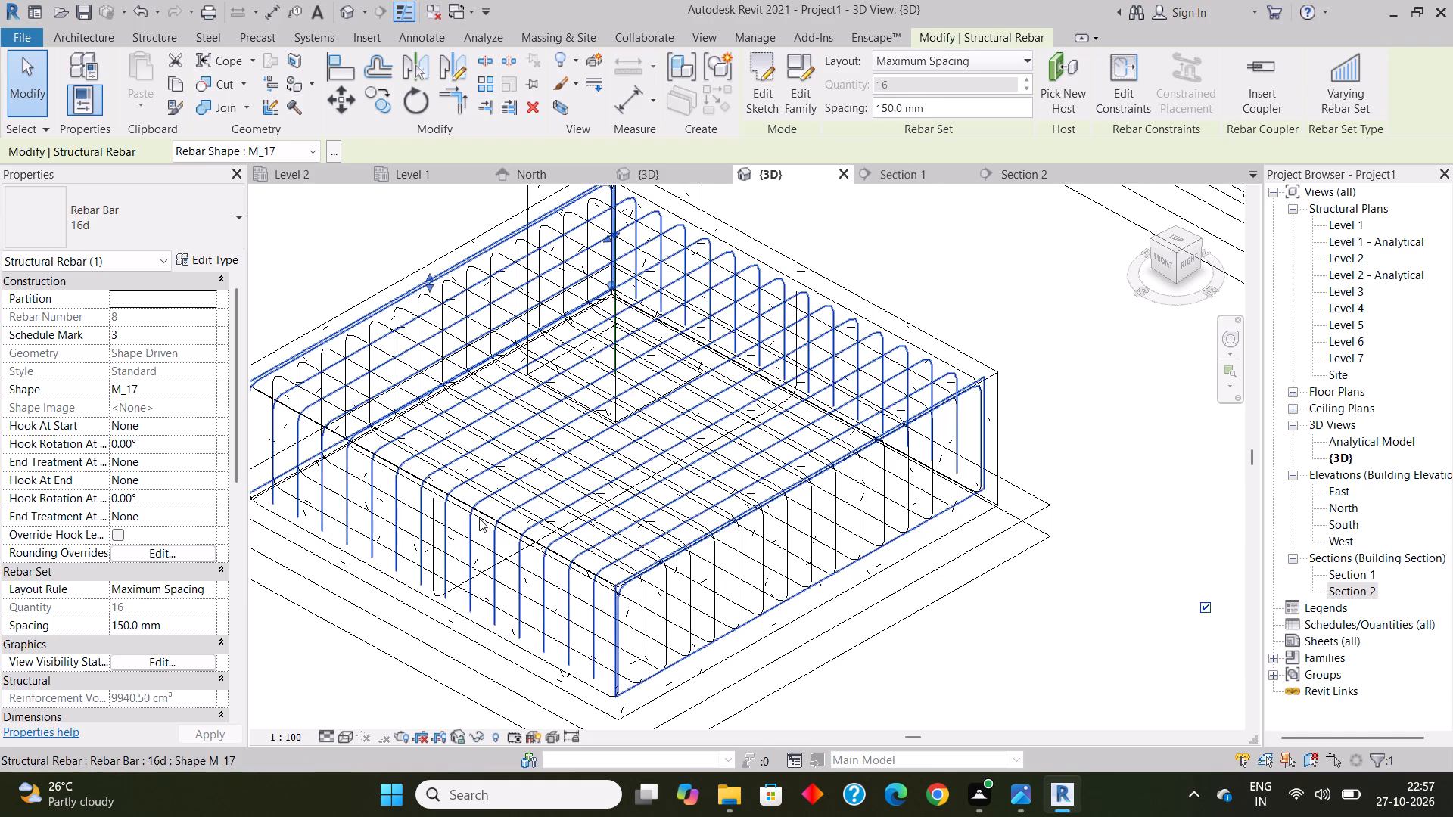
Set the footing's remaining single bottom U-shaped 16d bar to a Maximum Spacing layout at 150 mm.
{"action": "left_click", "coordinate": [350, 697]}
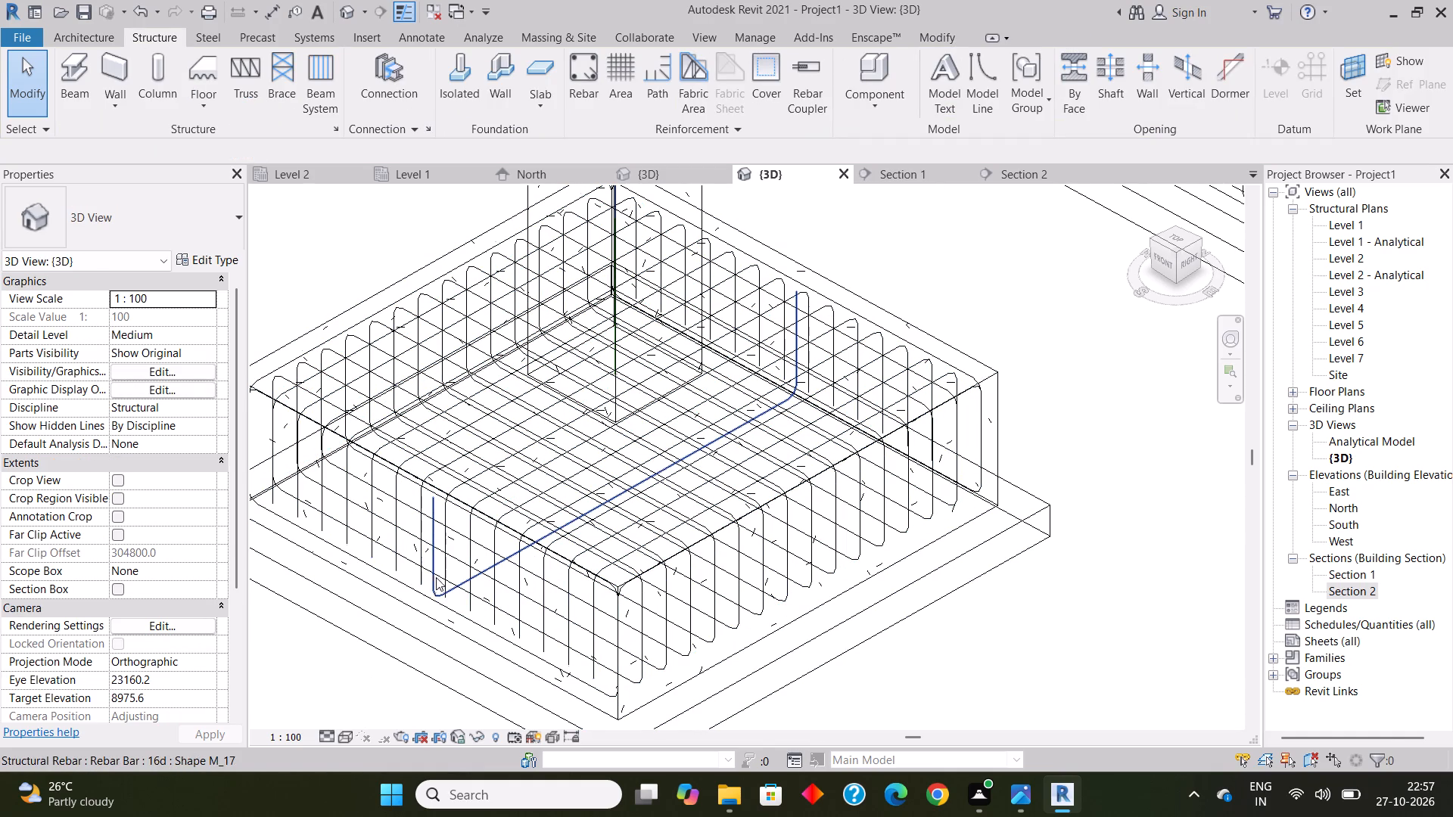
{"action": "left_click", "coordinate": [434, 577]}
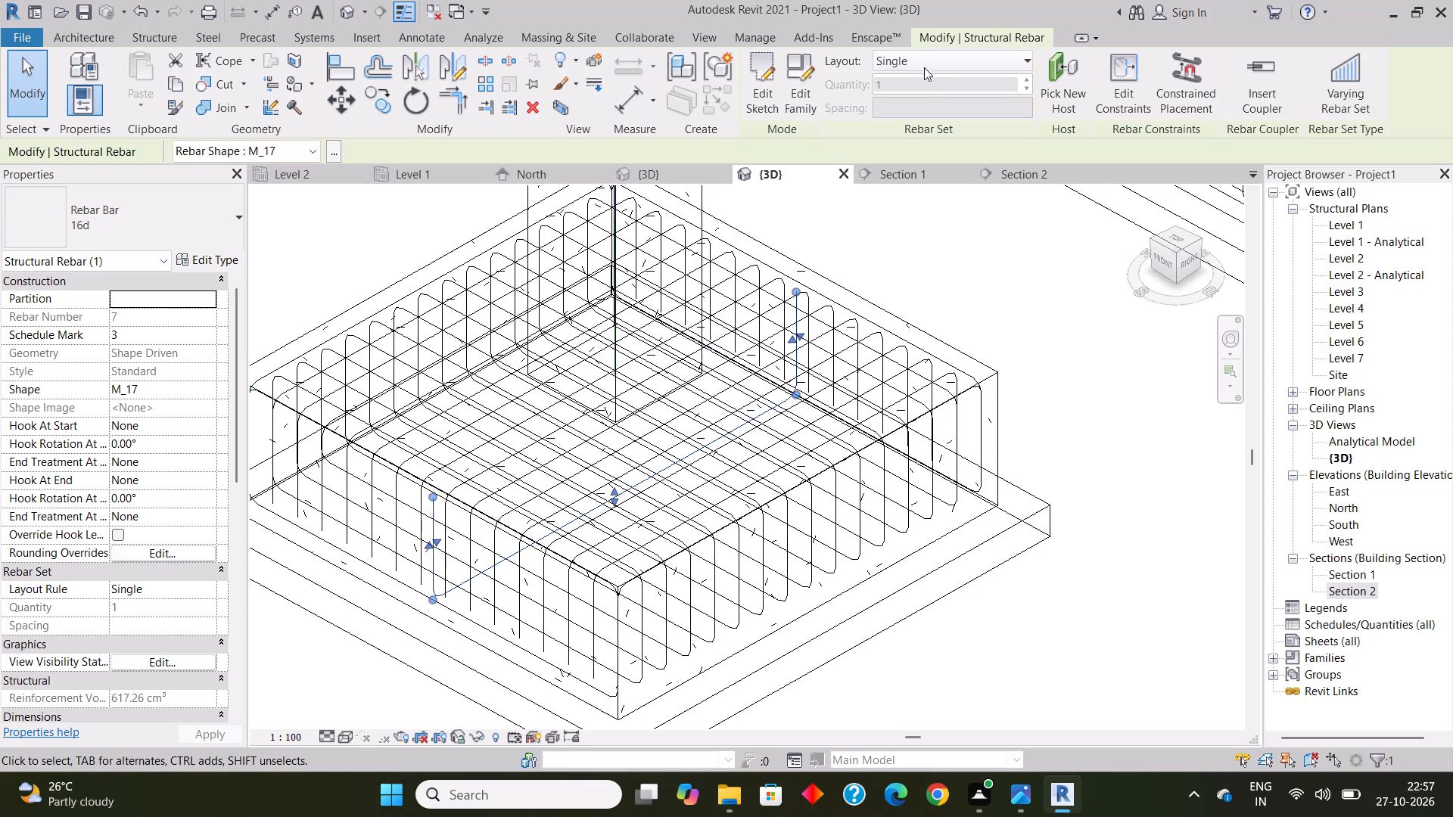
{"action": "left_click", "coordinate": [924, 54]}
{"action": "left_click", "coordinate": [926, 126]}
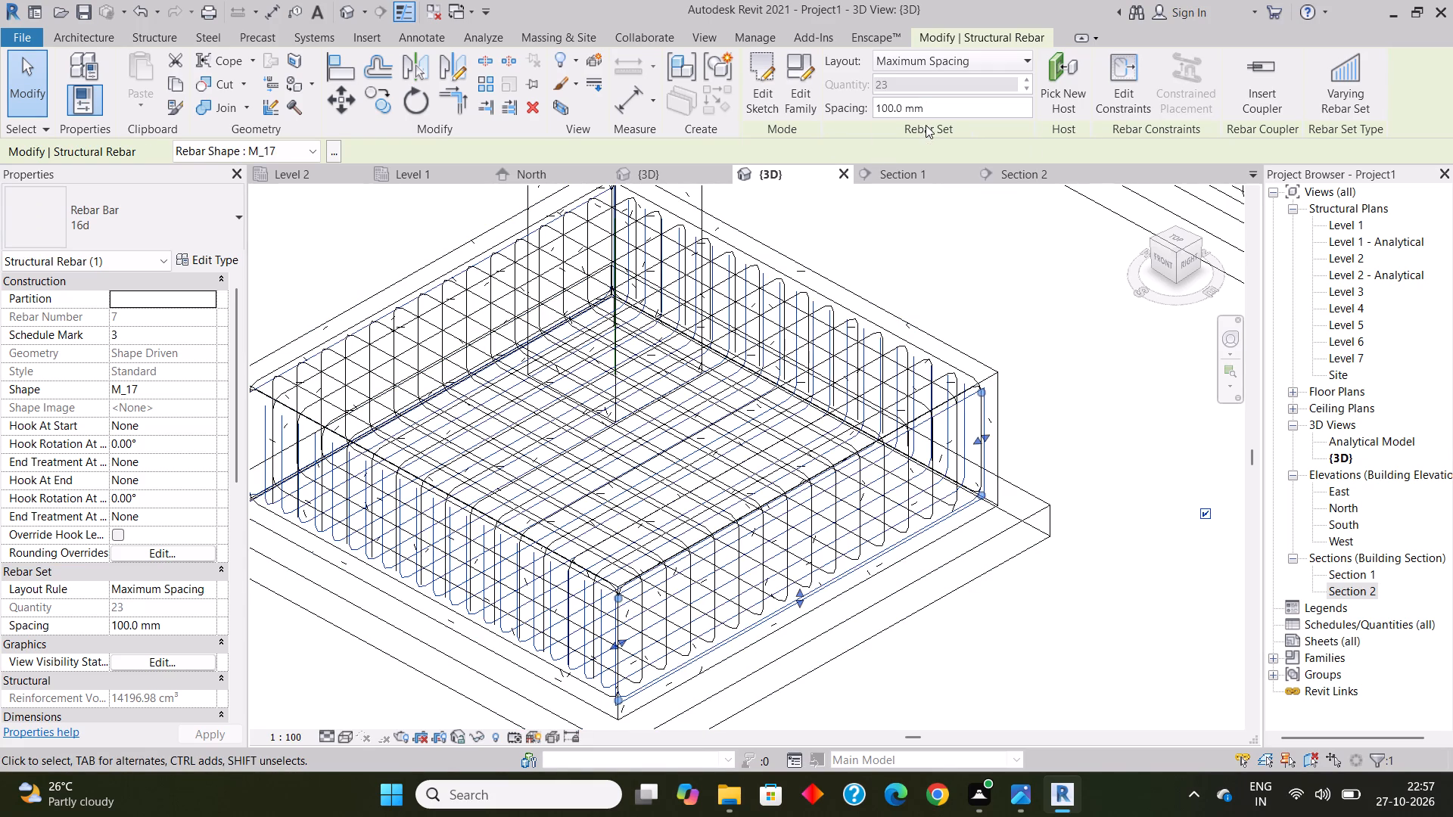
{"action": "left_click", "coordinate": [929, 111]}
{"action": "type", "text": "150mm"}
{"action": "key", "text": "Return"}
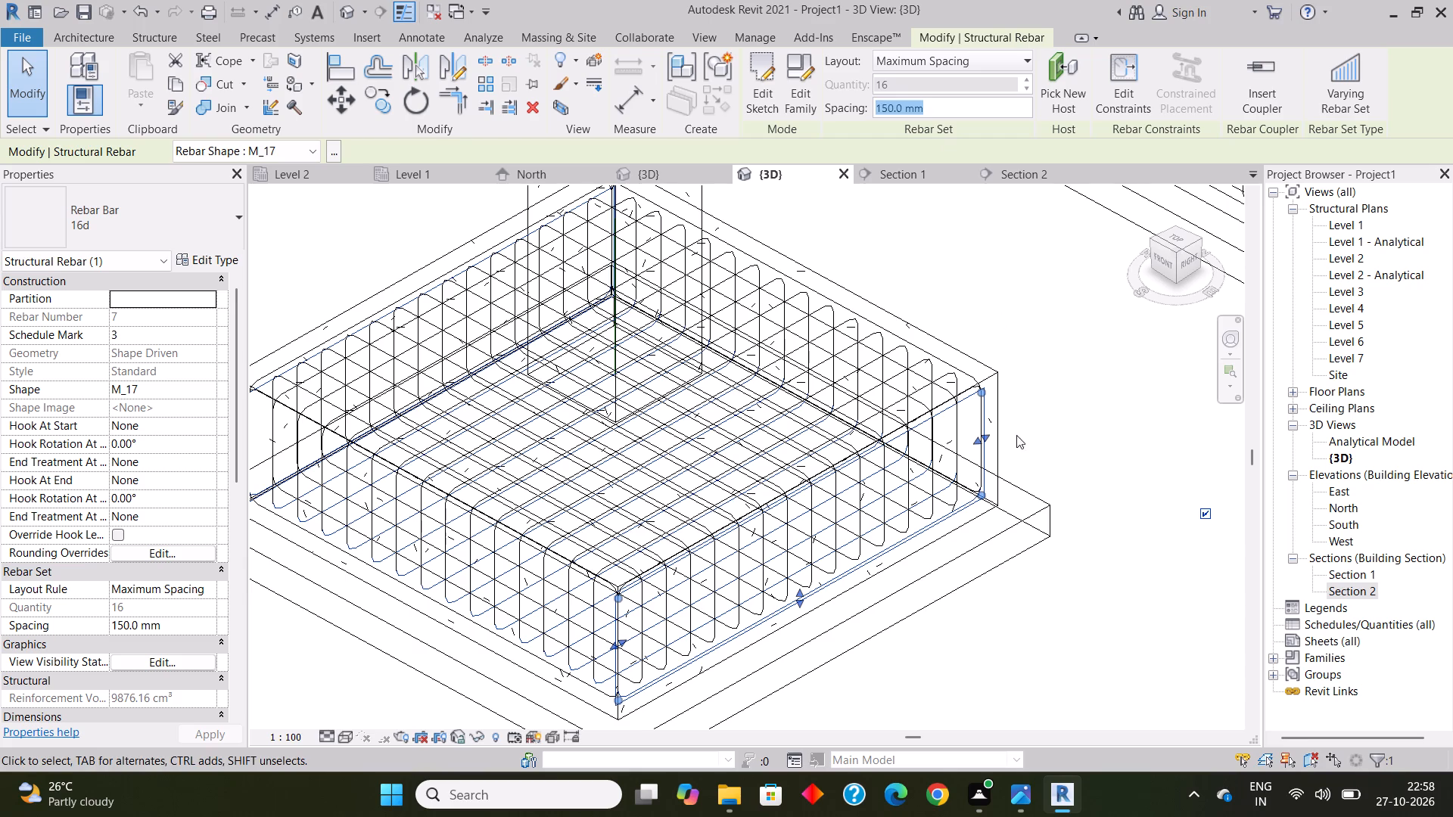
{"action": "left_click", "coordinate": [1101, 598]}
{"action": "scroll", "coordinate": [782, 558], "scroll_direction": "down", "scroll_amount": 2}
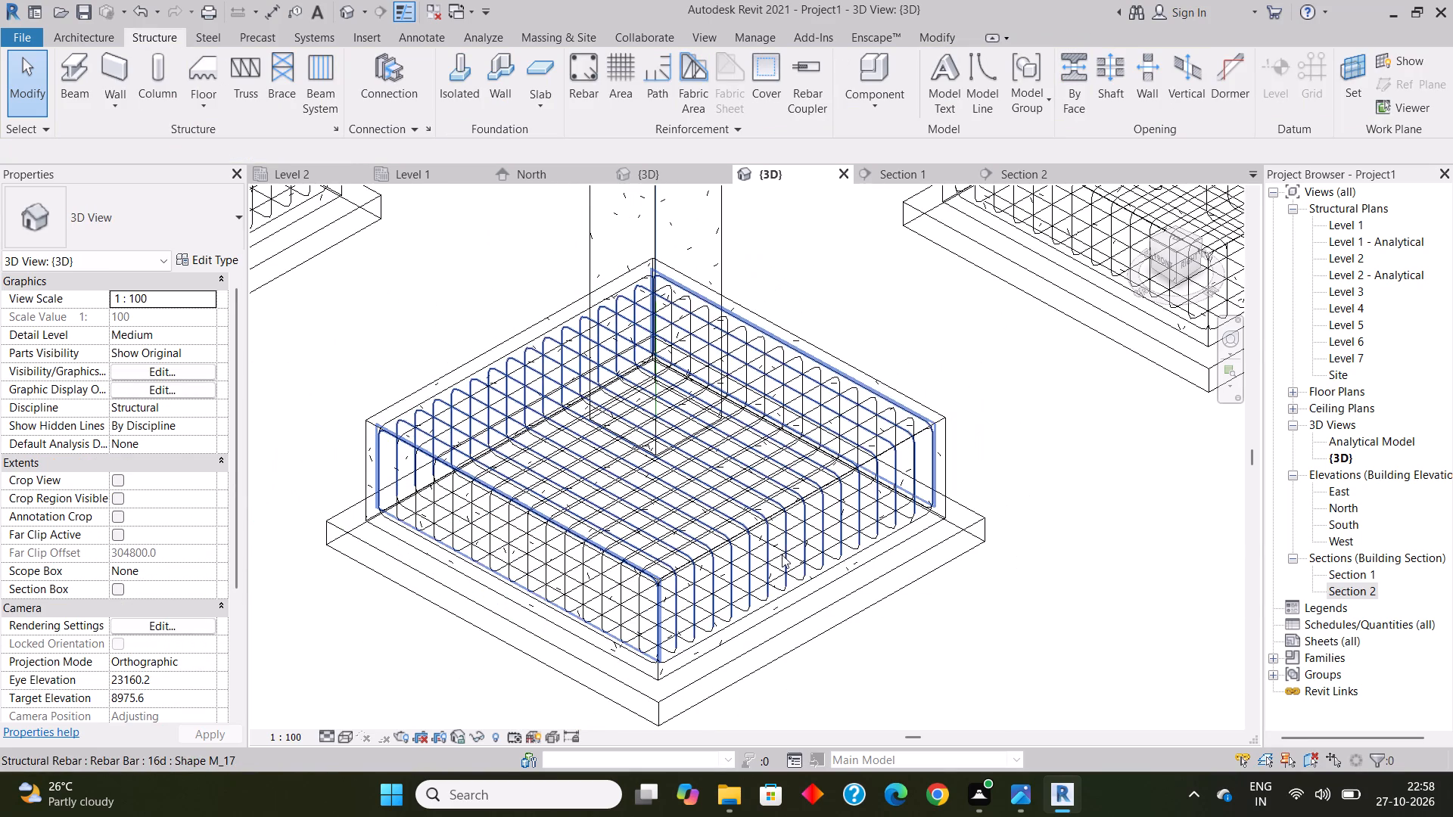
{"action": "scroll", "coordinate": [658, 462], "scroll_direction": "up", "scroll_amount": 2}
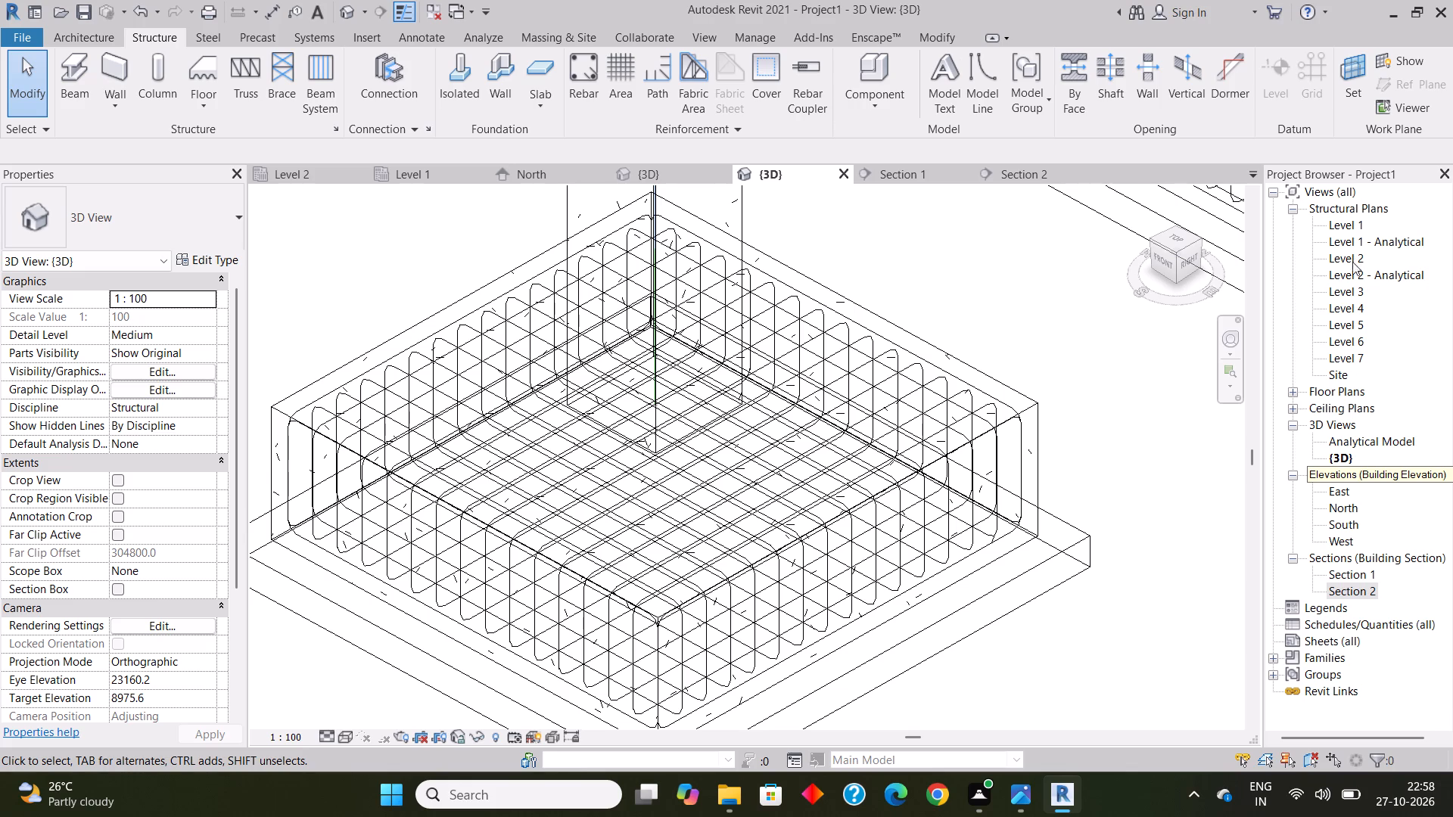
Examine the footing reinforcement and the column above it in Section 2 and Section 1.
{"action": "double_click", "coordinate": [1370, 589]}
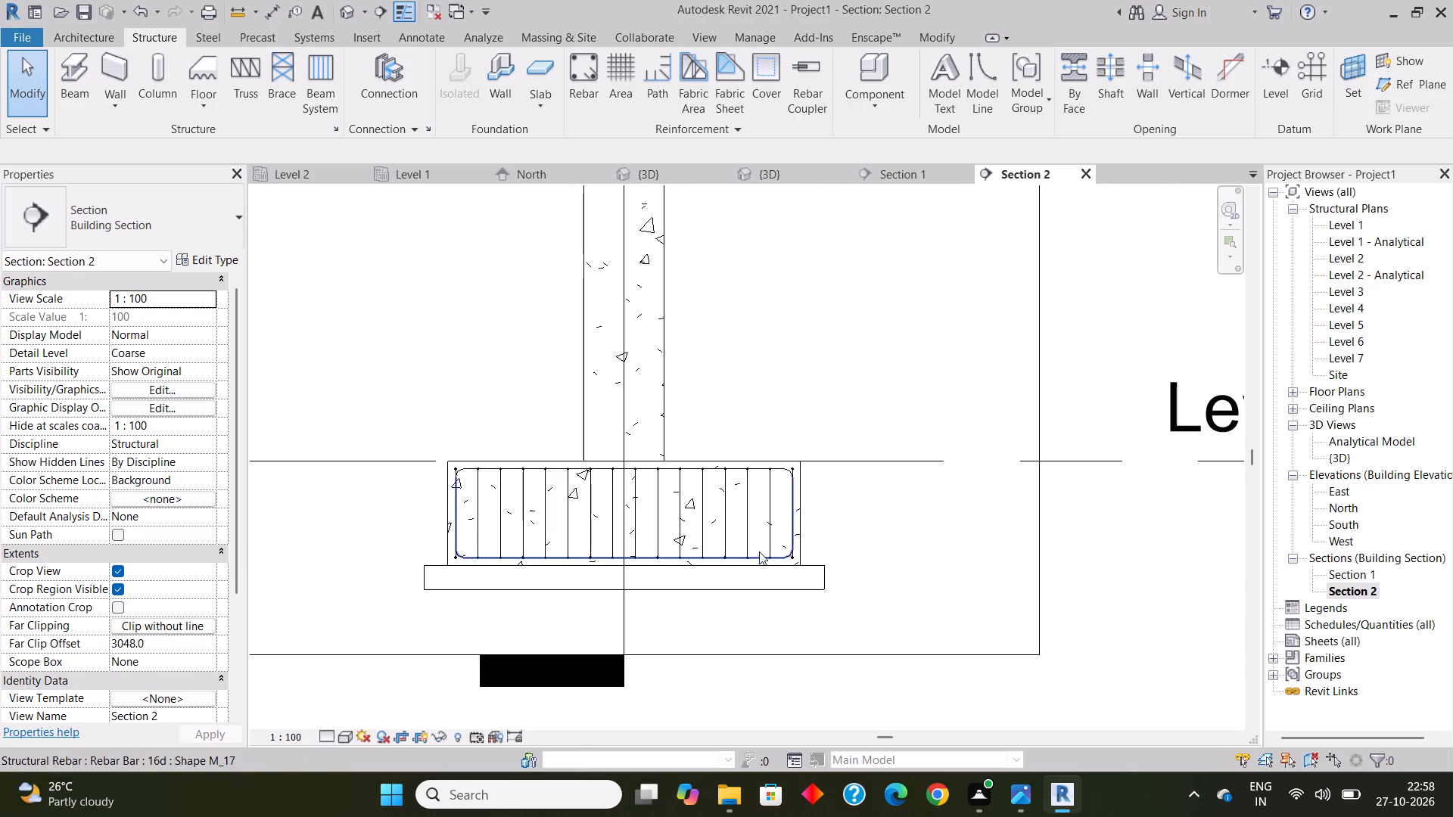
{"action": "scroll", "coordinate": [589, 565], "scroll_direction": "down", "scroll_amount": 6}
{"action": "scroll", "coordinate": [630, 447], "scroll_direction": "up", "scroll_amount": 1}
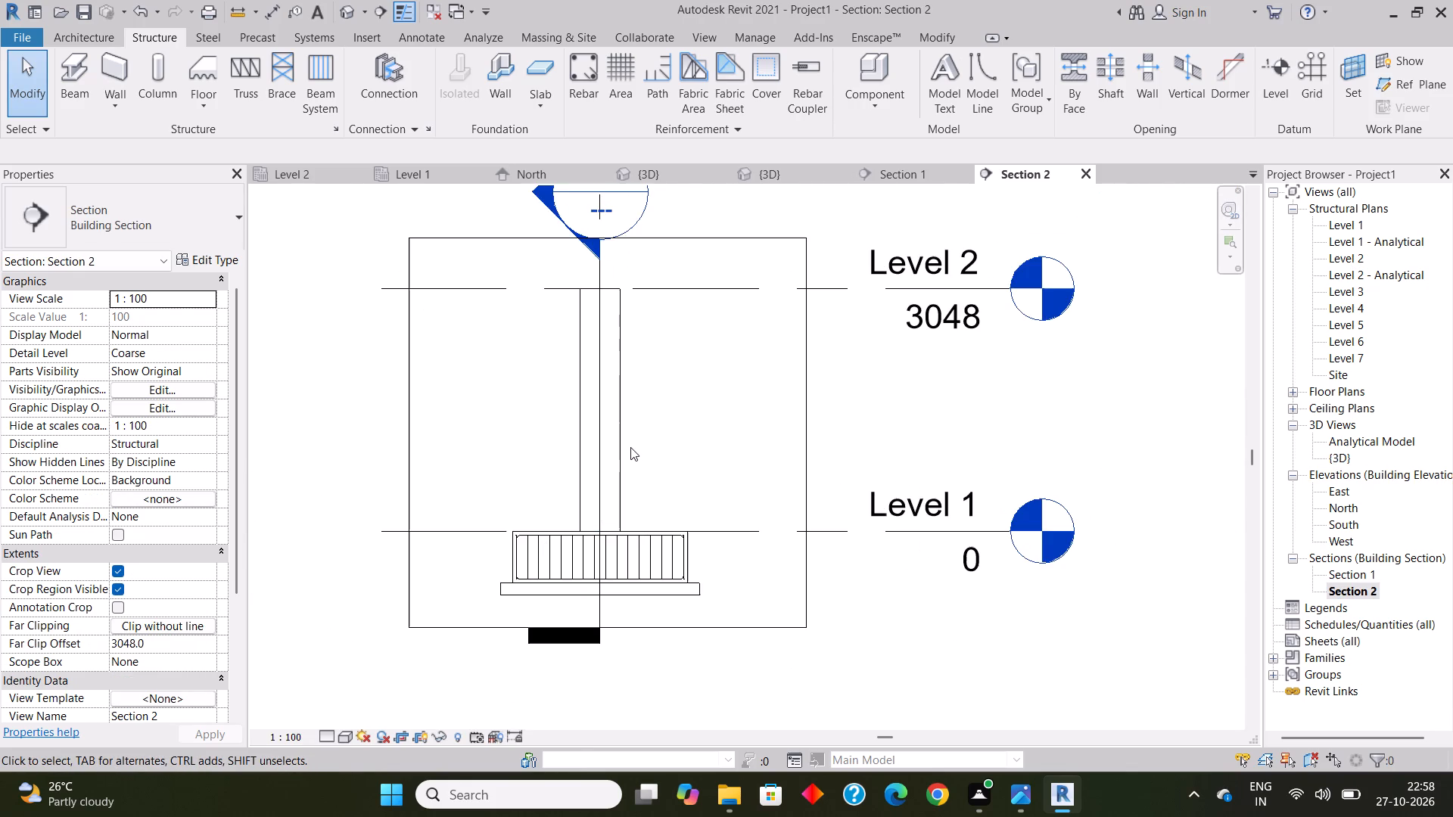
{"action": "scroll", "coordinate": [630, 447], "scroll_direction": "up", "scroll_amount": 1}
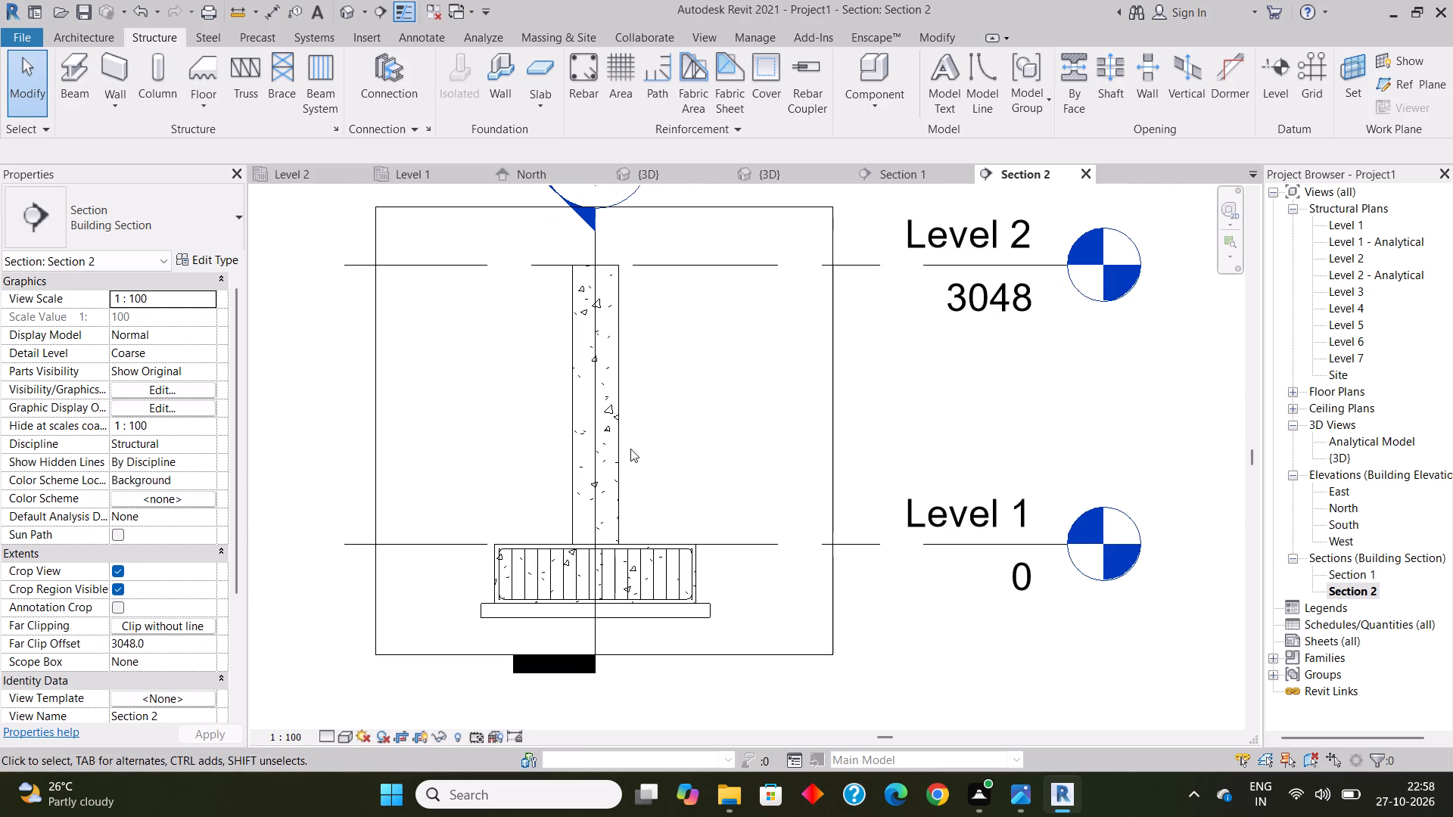
{"action": "double_click", "coordinate": [1359, 579]}
{"action": "scroll", "coordinate": [629, 586], "scroll_direction": "down", "scroll_amount": 1}
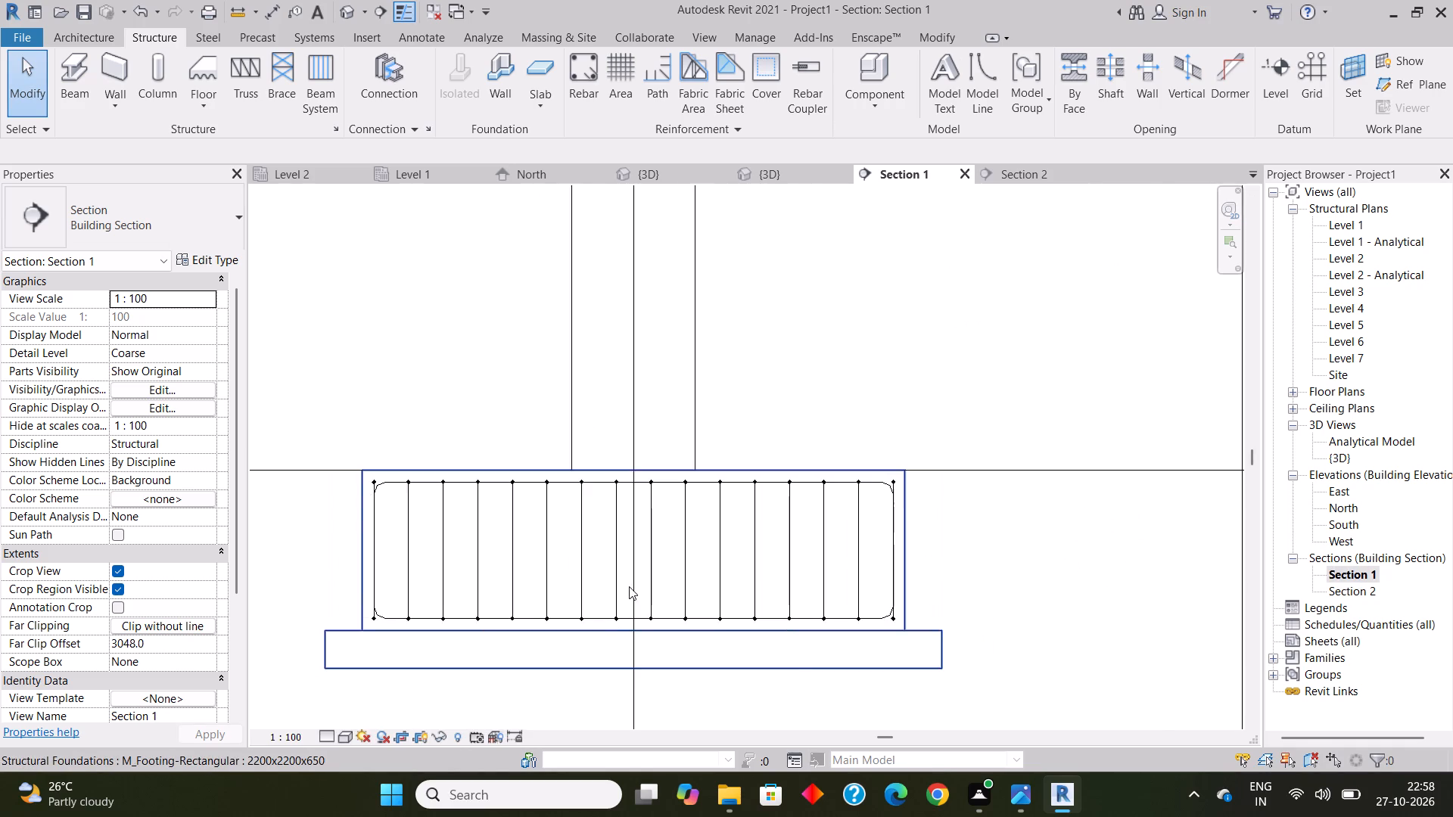
{"action": "scroll", "coordinate": [629, 586], "scroll_direction": "down", "scroll_amount": 1}
{"action": "double_click", "coordinate": [1355, 597]}
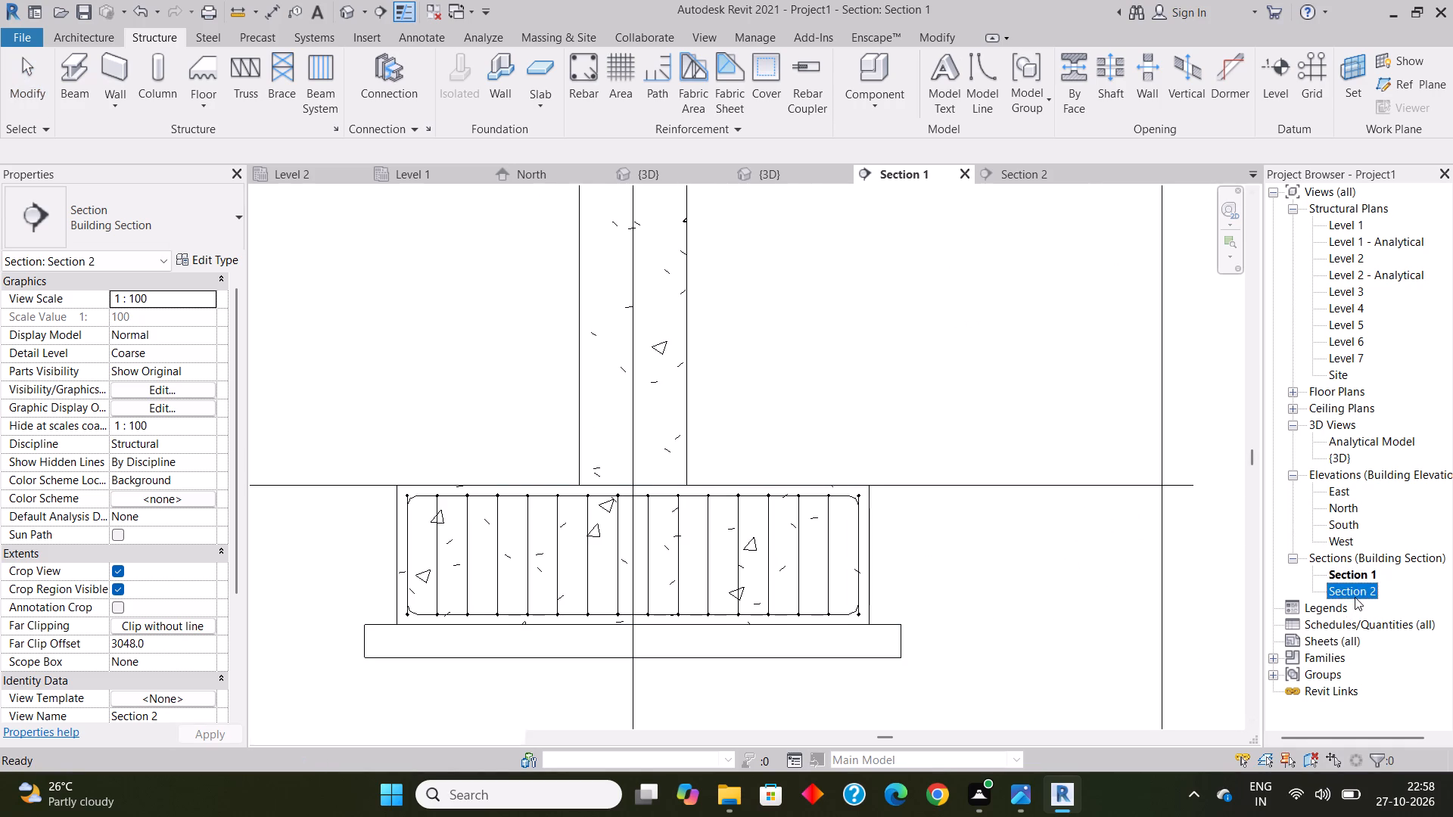
{"action": "double_click", "coordinate": [1355, 573]}
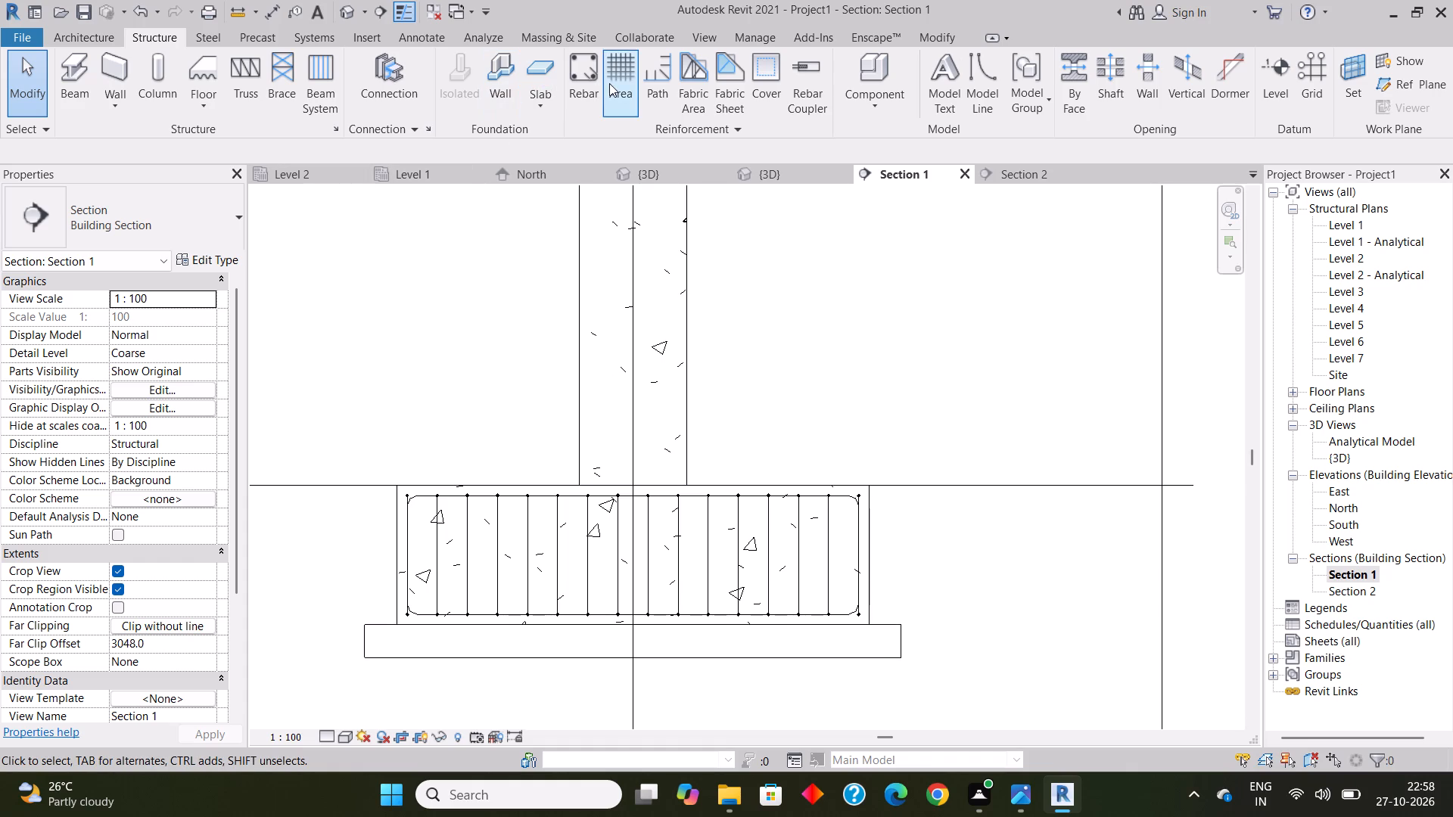
In Section 1, start a sketched rebar hosted by the 500x500 column and draw its horizontal foot about 280 mm long along the footing's bottom cover.
{"action": "left_click", "coordinate": [590, 70]}
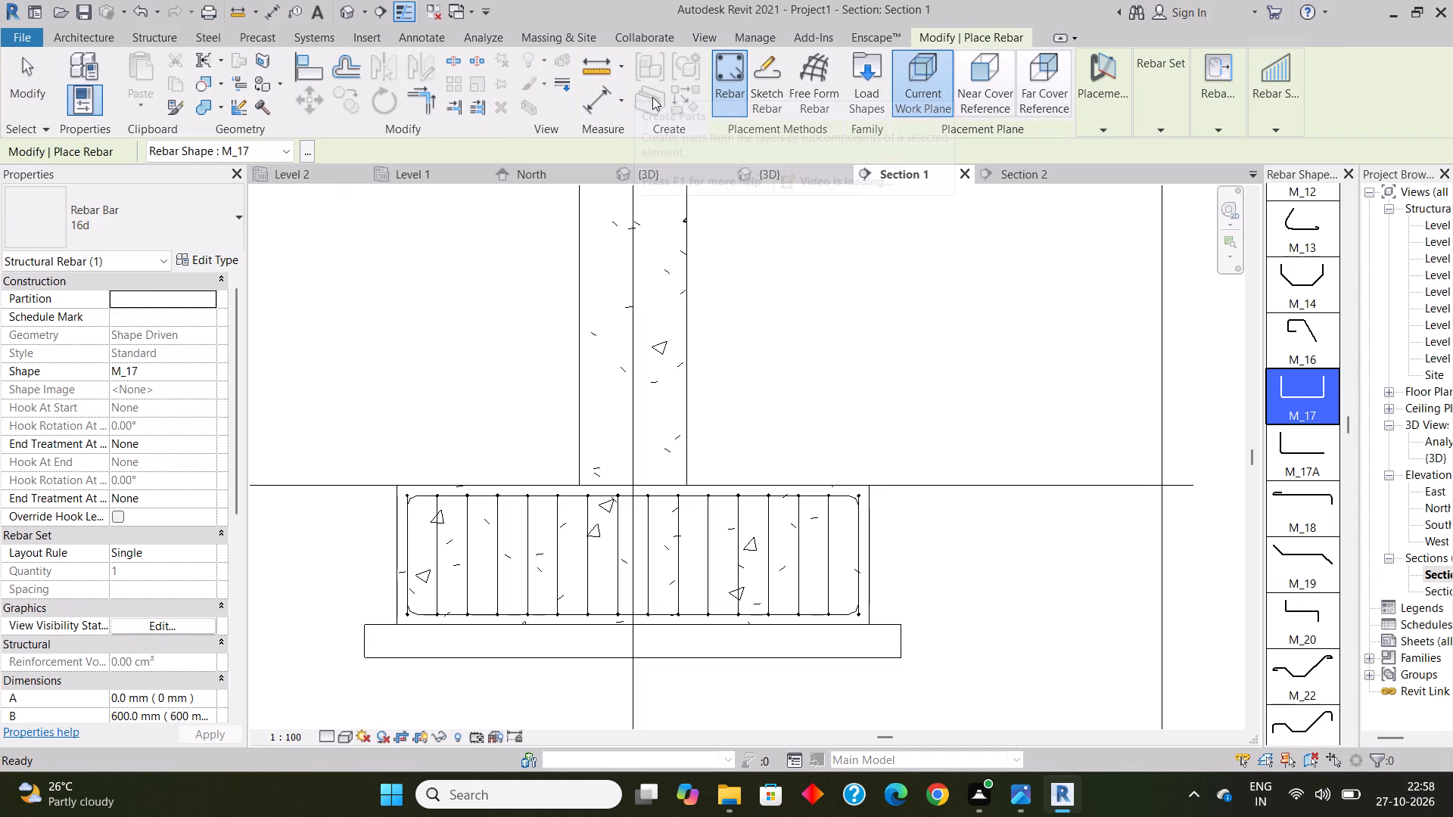
{"action": "left_click", "coordinate": [763, 94]}
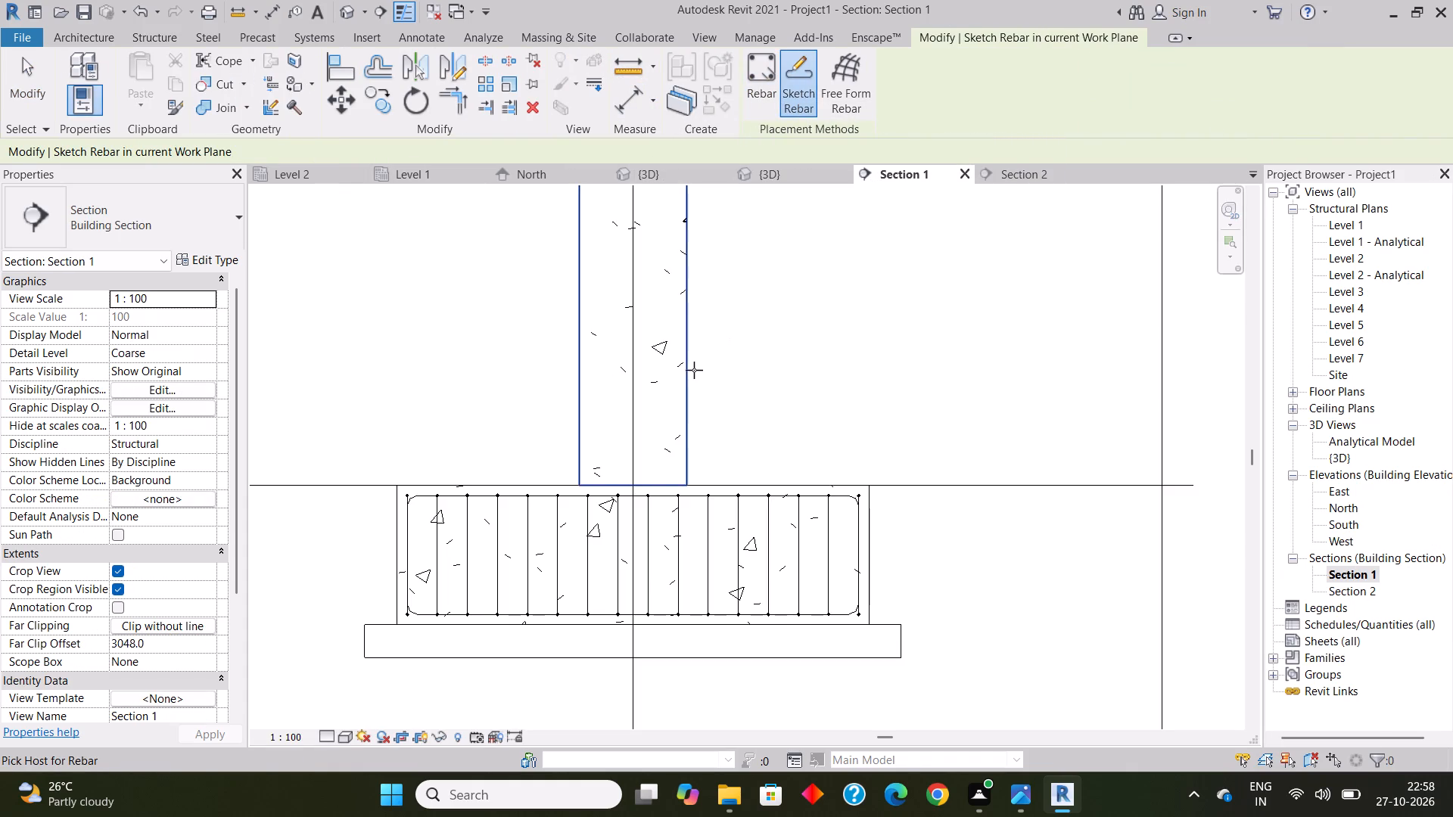
{"action": "left_click", "coordinate": [687, 370]}
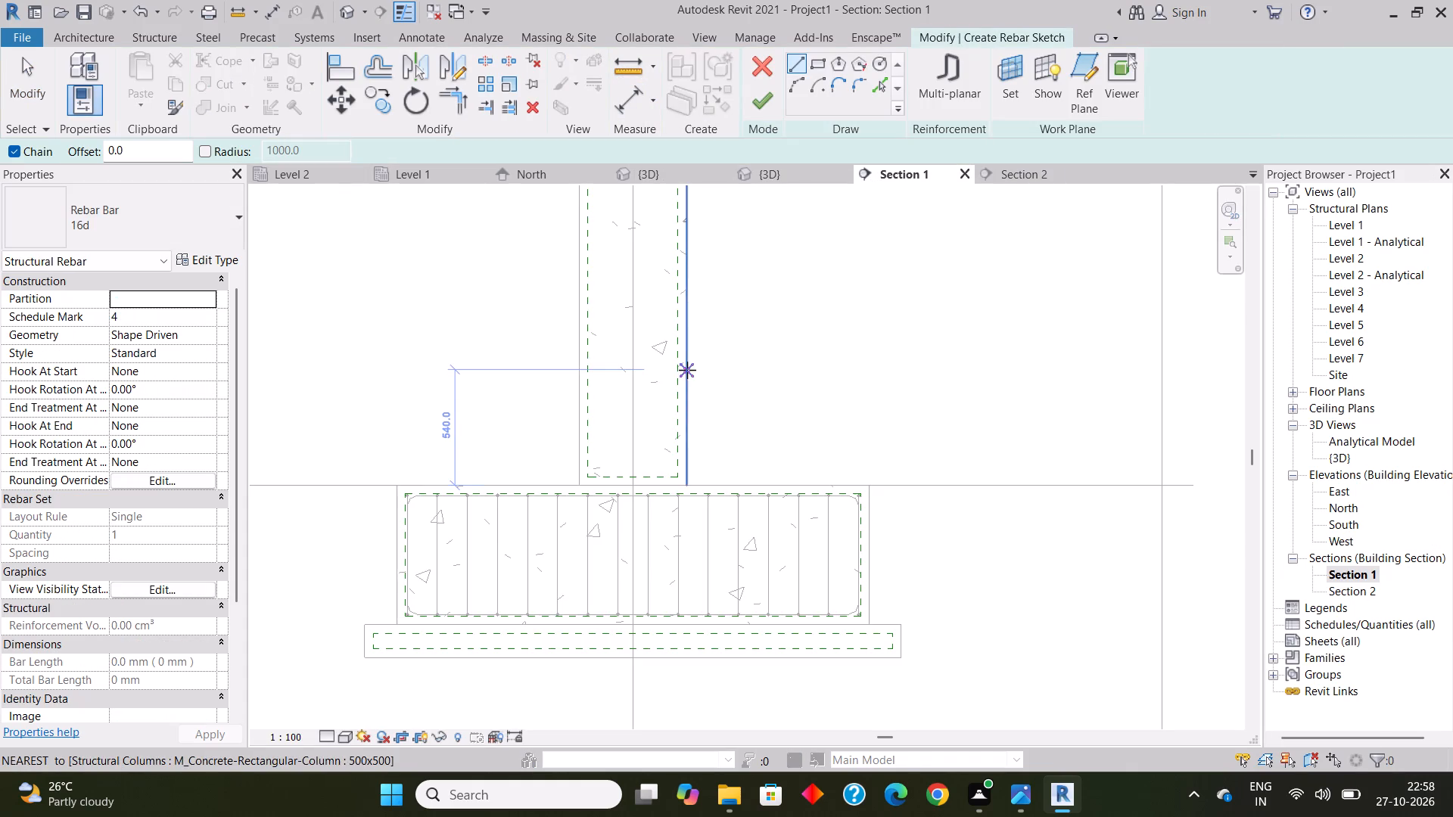
{"action": "scroll", "coordinate": [731, 509], "scroll_direction": "down", "scroll_amount": 6}
{"action": "middle_click_drag", "start_coordinate": [743, 537], "coordinate": [692, 685]}
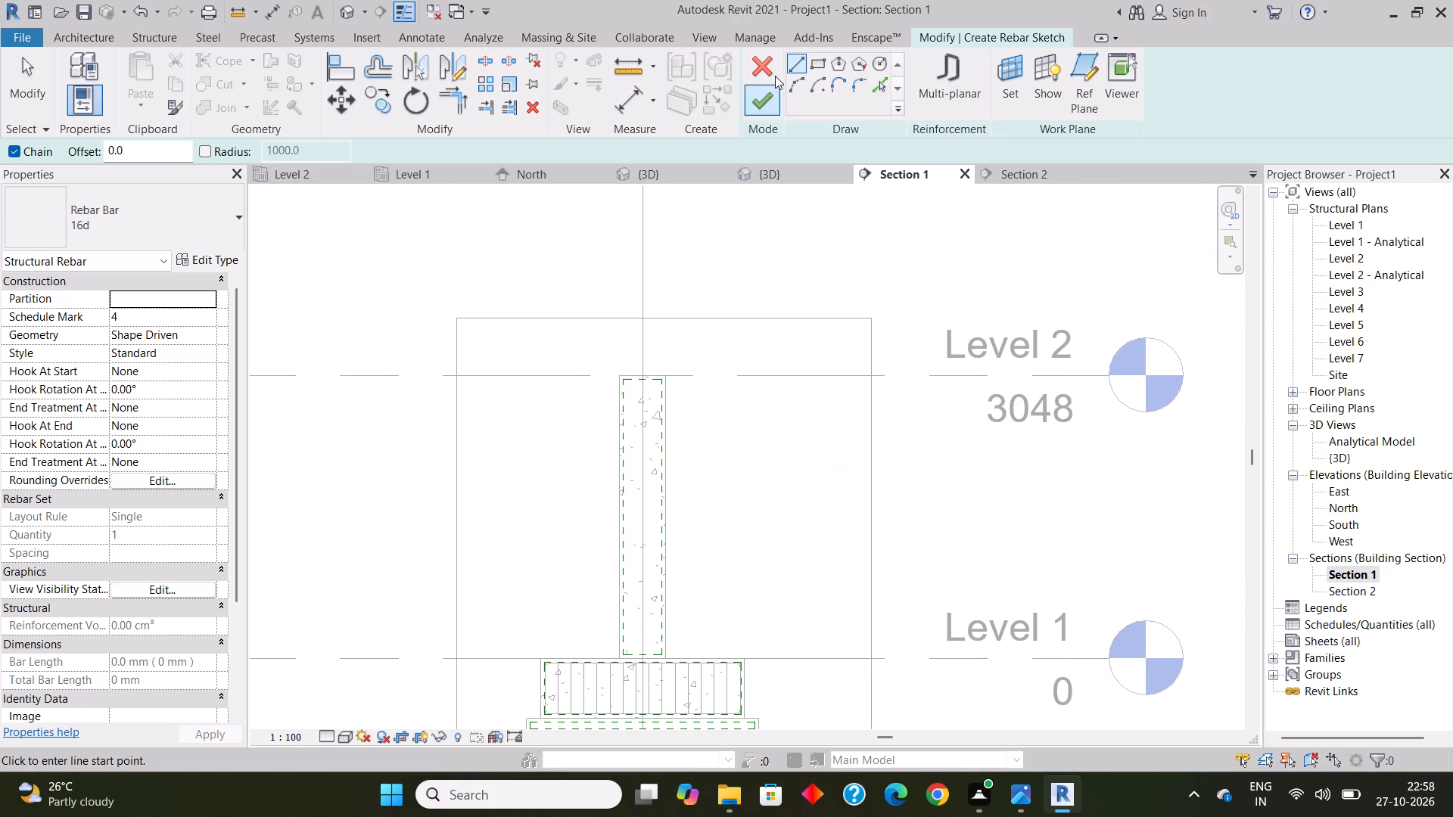
{"action": "left_click", "coordinate": [795, 61]}
{"action": "middle_click_drag", "start_coordinate": [554, 550], "coordinate": [549, 455]}
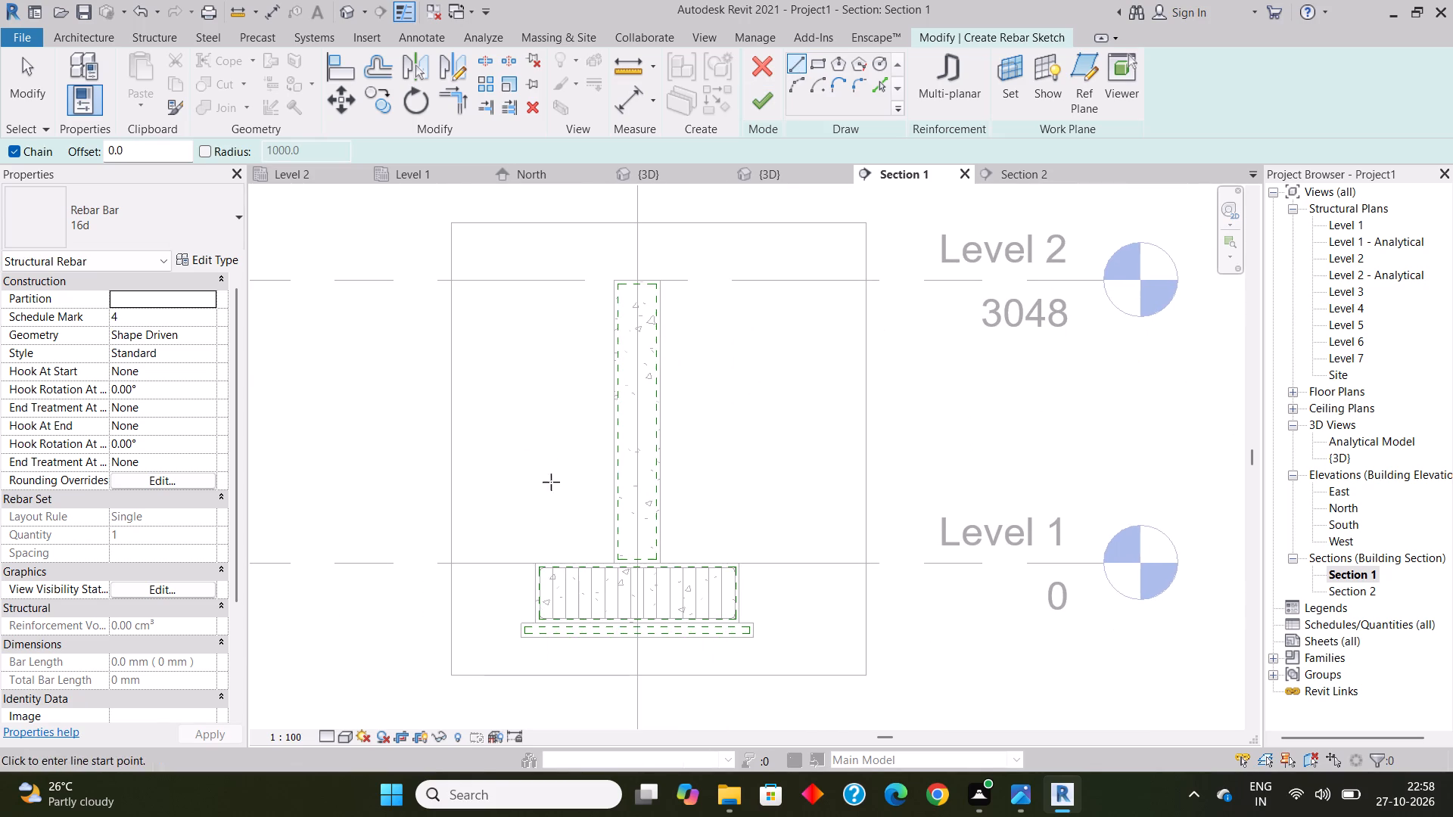
{"action": "scroll", "coordinate": [589, 621], "scroll_direction": "up", "scroll_amount": 7}
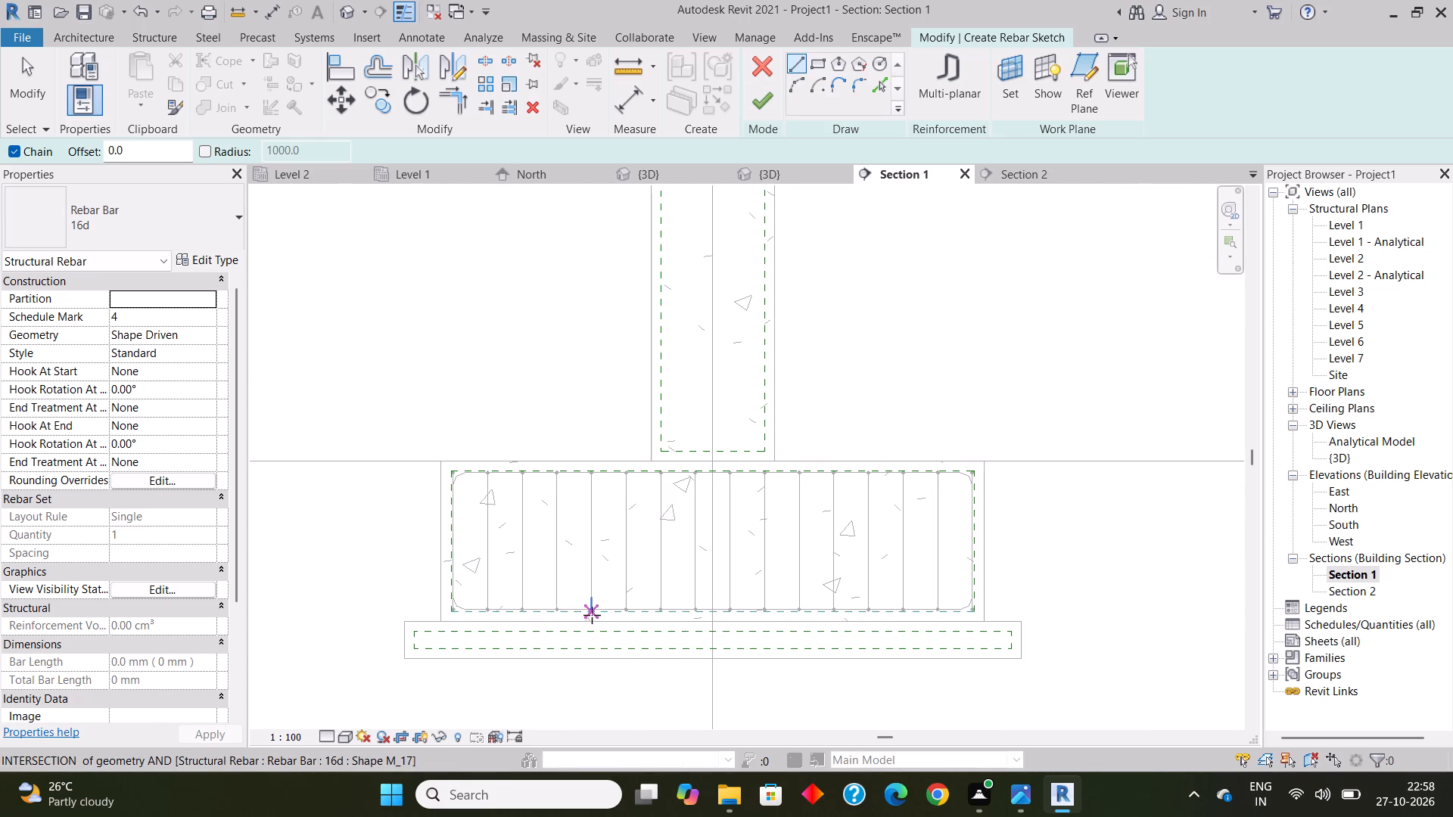
{"action": "left_click", "coordinate": [592, 615]}
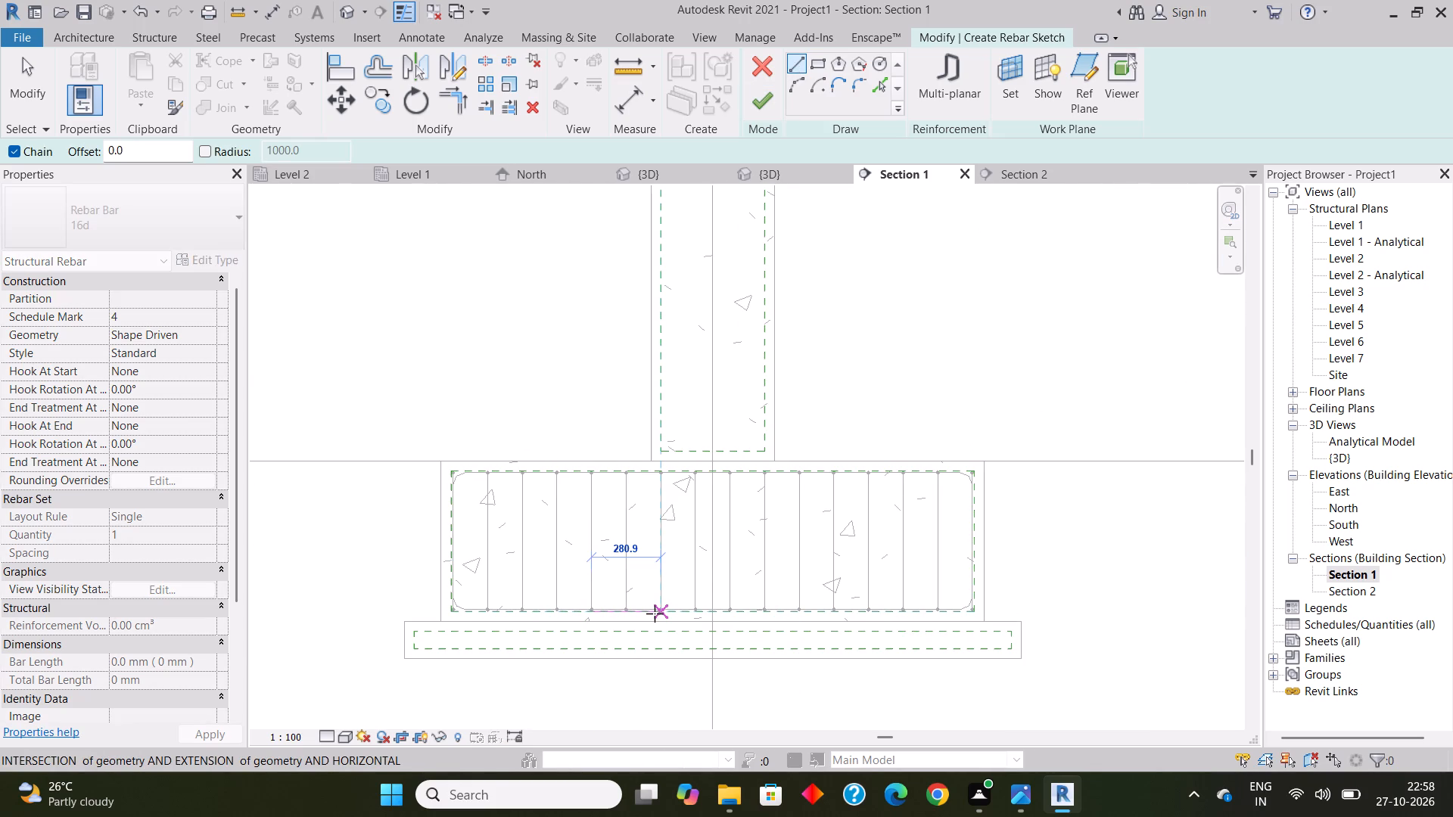
{"action": "left_click", "coordinate": [655, 614]}
Continue the rebar sketch with a vertical line up the column's cover line, ending slightly above Level 2.
{"action": "scroll", "coordinate": [655, 612], "scroll_direction": "down", "scroll_amount": 9}
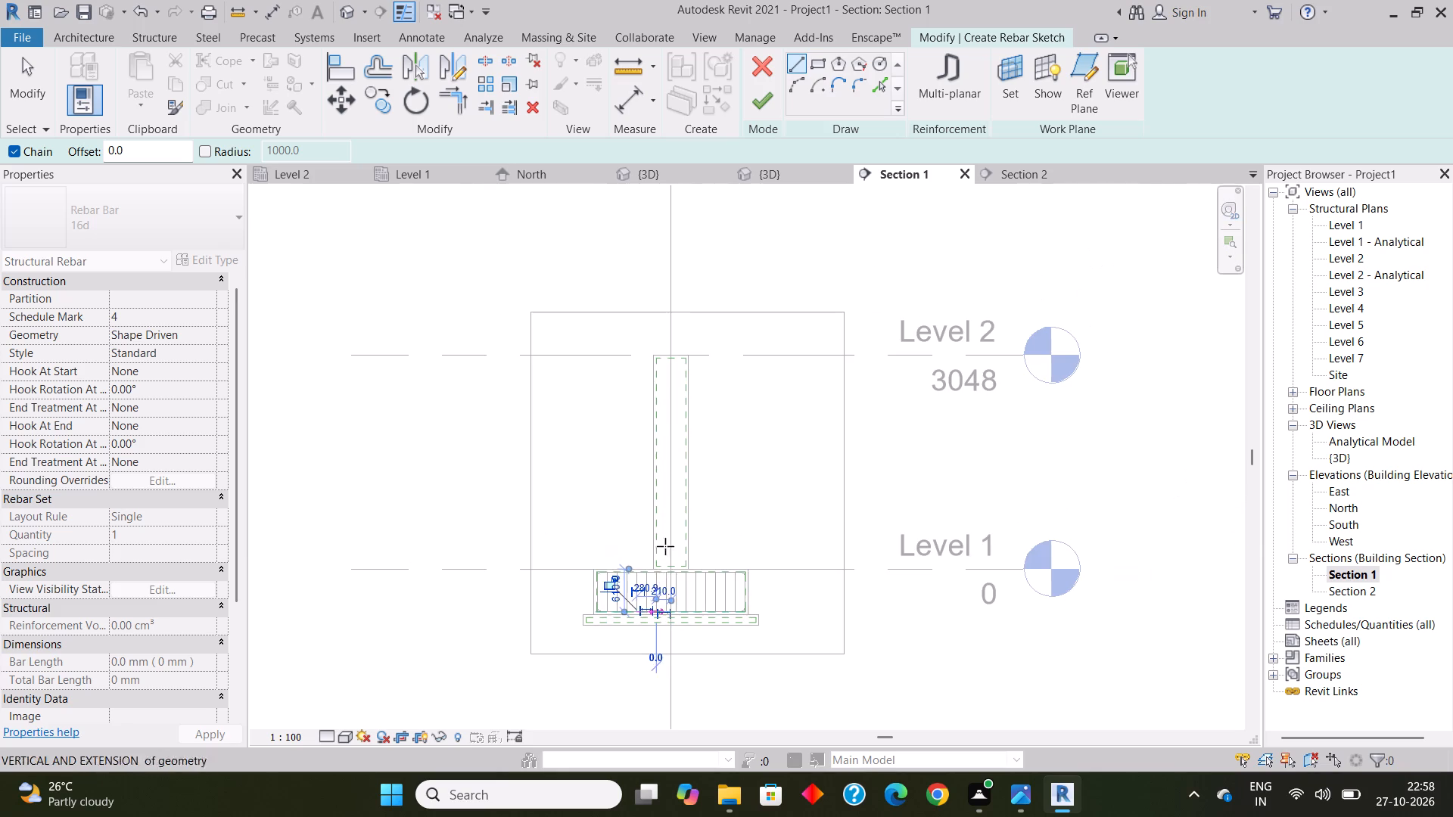
{"action": "scroll", "coordinate": [657, 345], "scroll_direction": "up", "scroll_amount": 5}
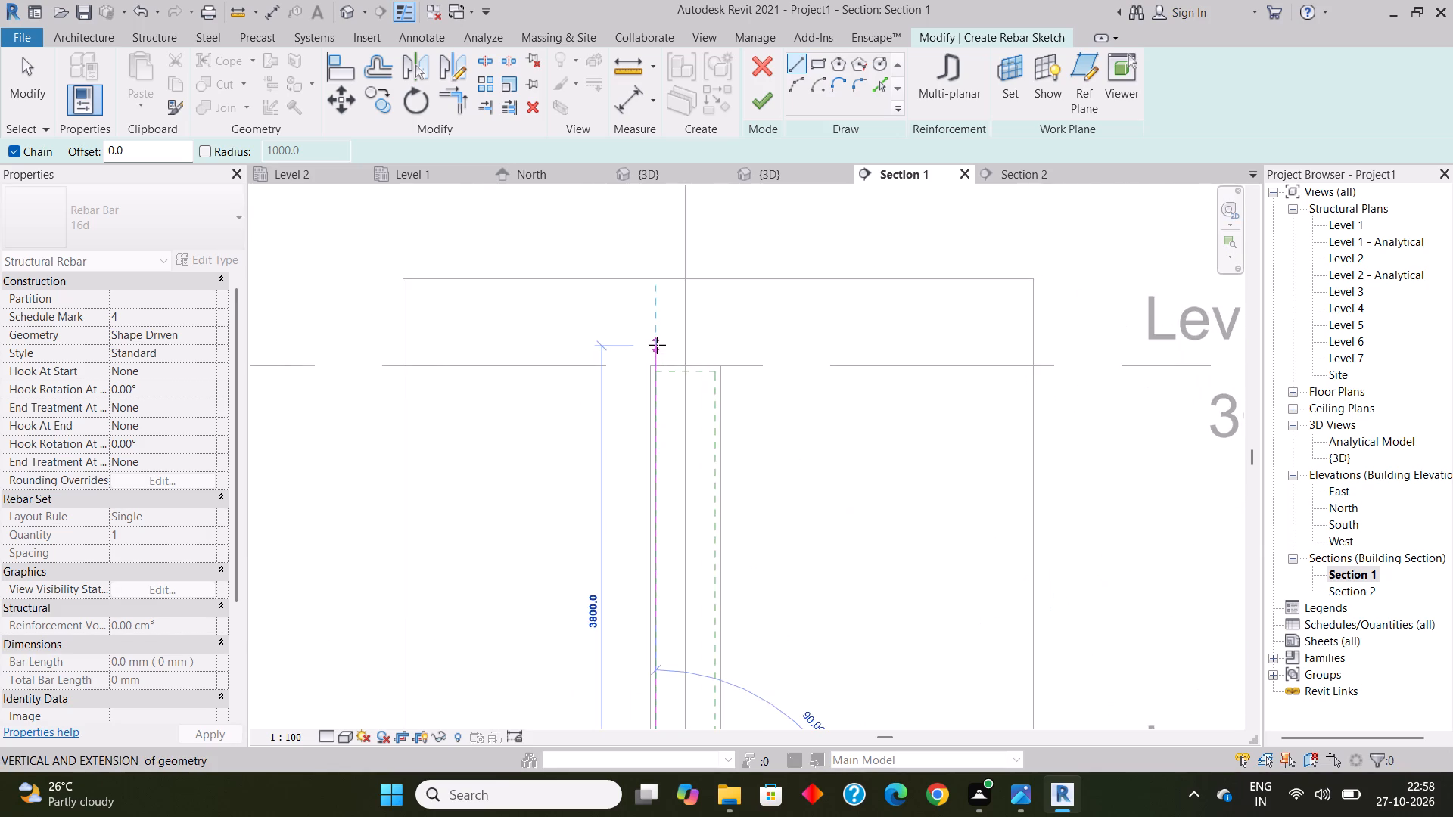
{"action": "scroll", "coordinate": [657, 345], "scroll_direction": "up", "scroll_amount": 7}
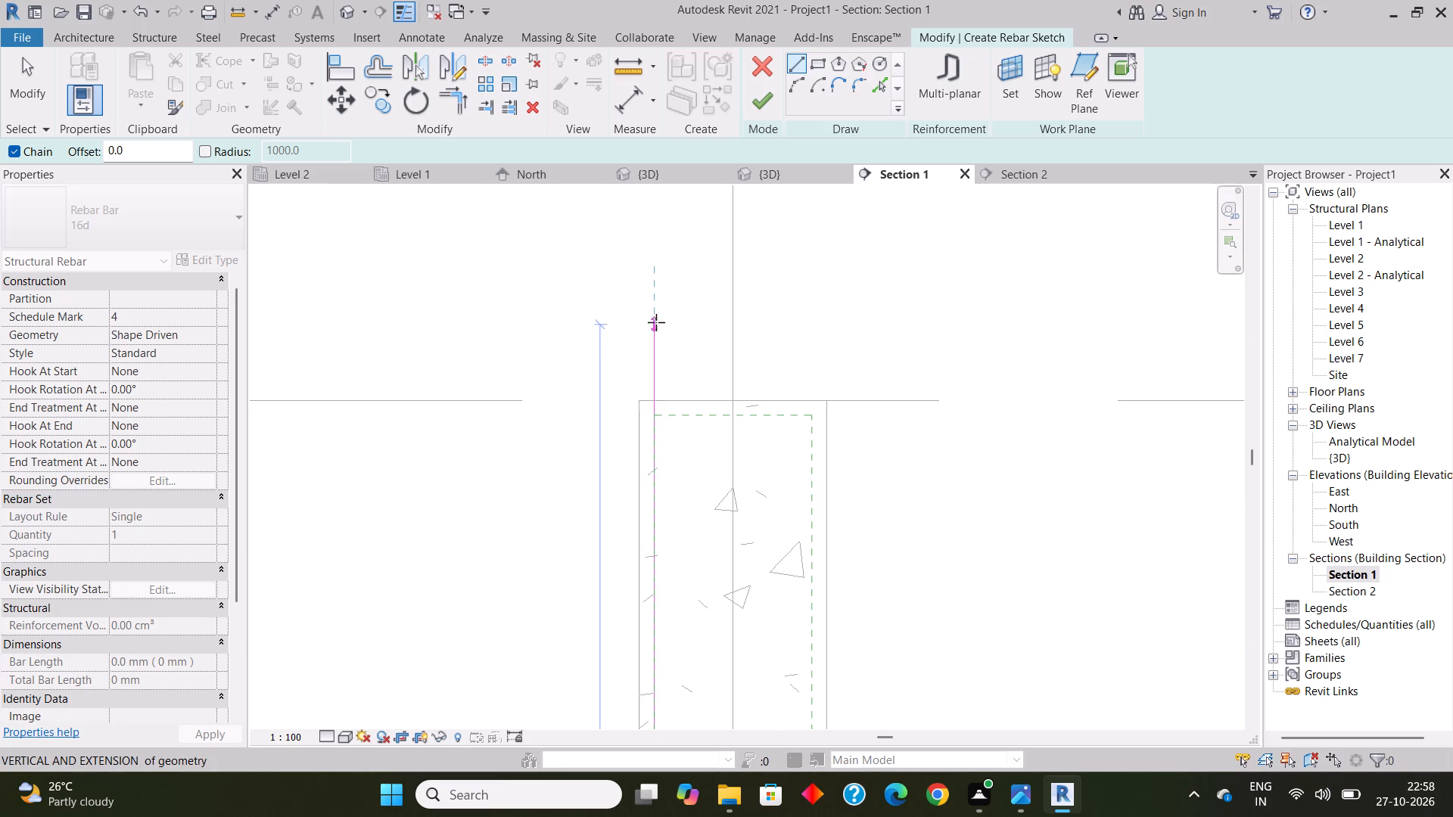
{"action": "left_click", "coordinate": [655, 314]}
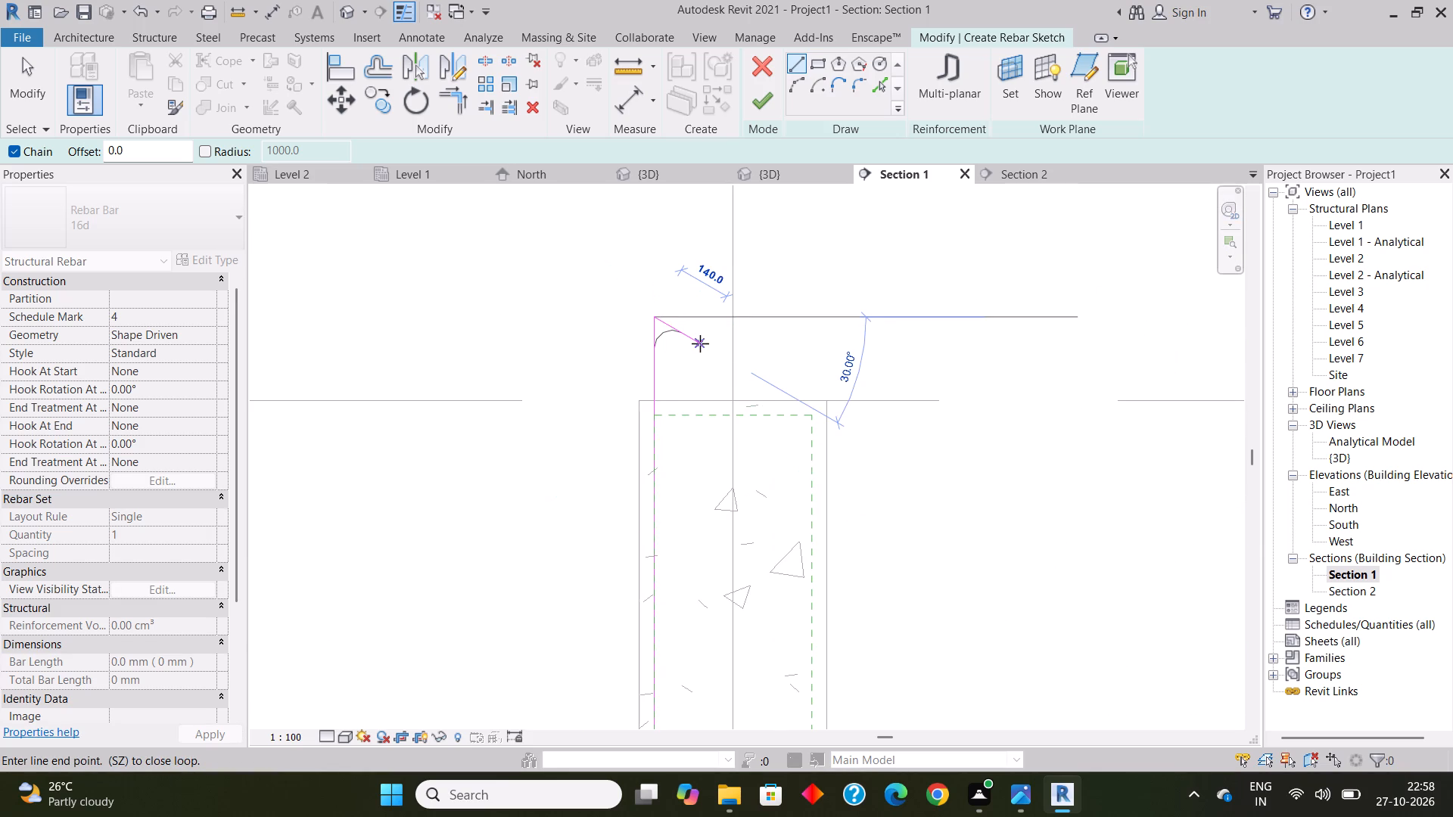
{"action": "key", "text": "Escape"}
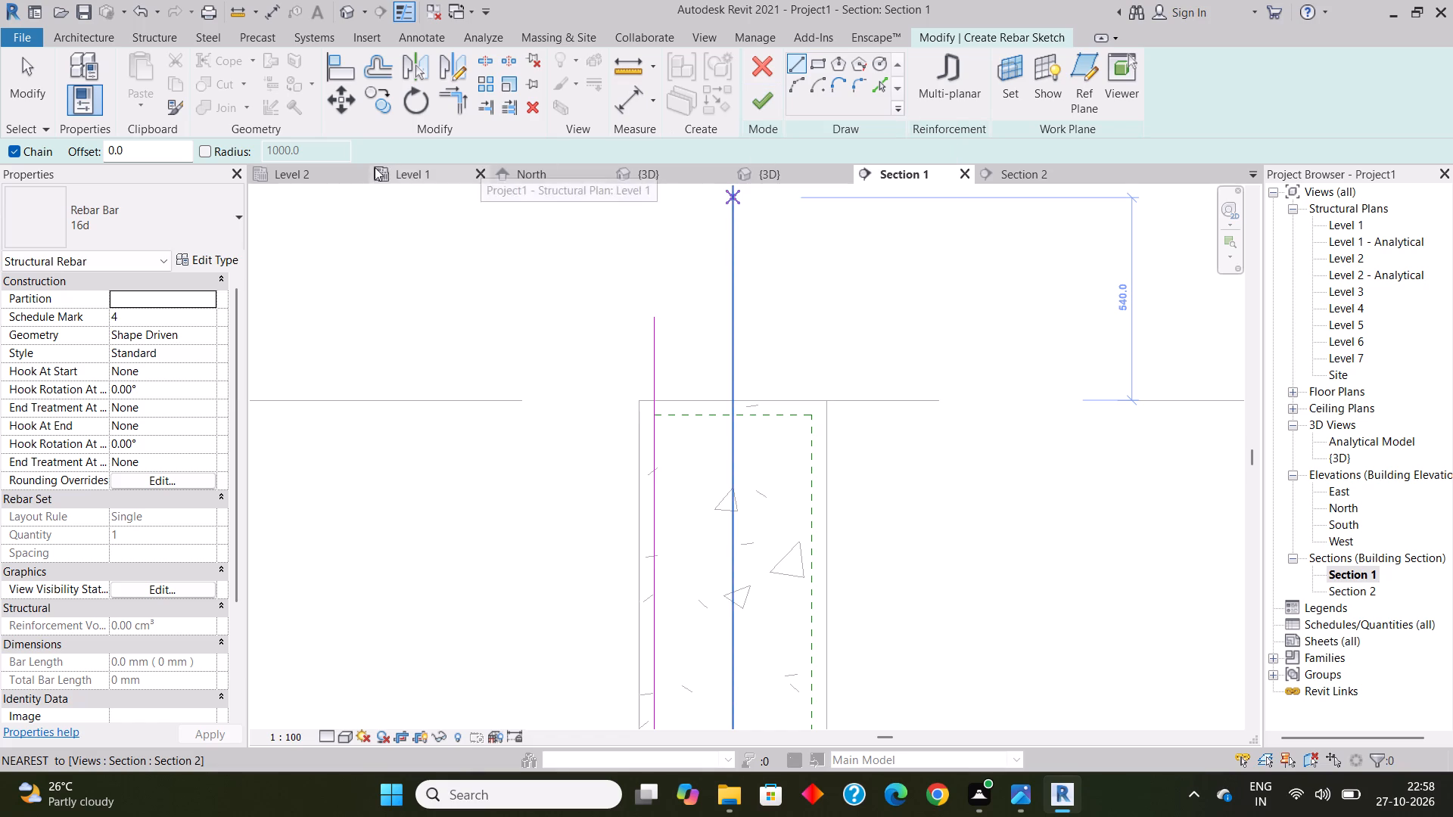
Change the sketched column rebar's bar type to 25M.
{"action": "left_click", "coordinate": [172, 231]}
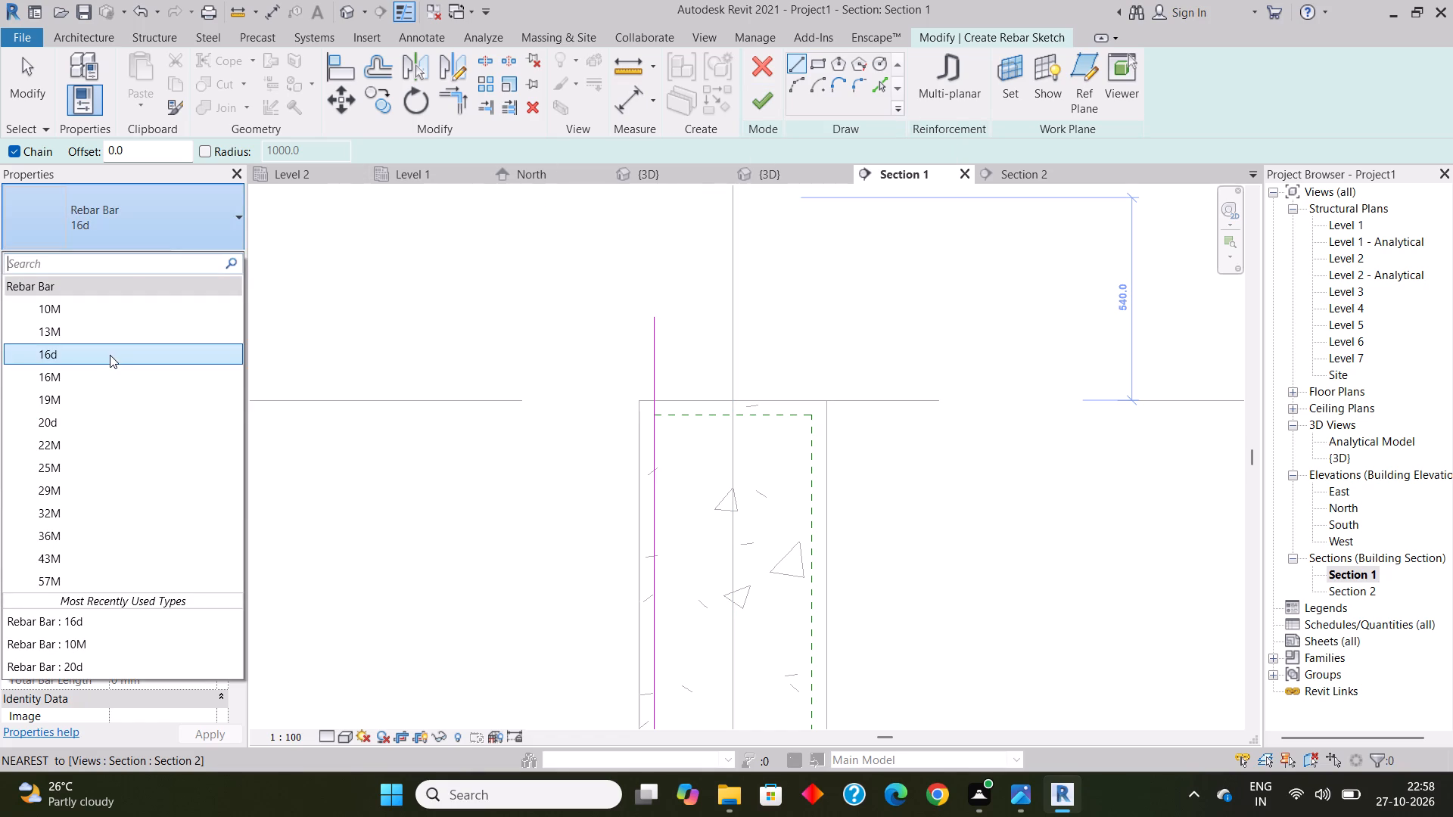
{"action": "left_click", "coordinate": [86, 465]}
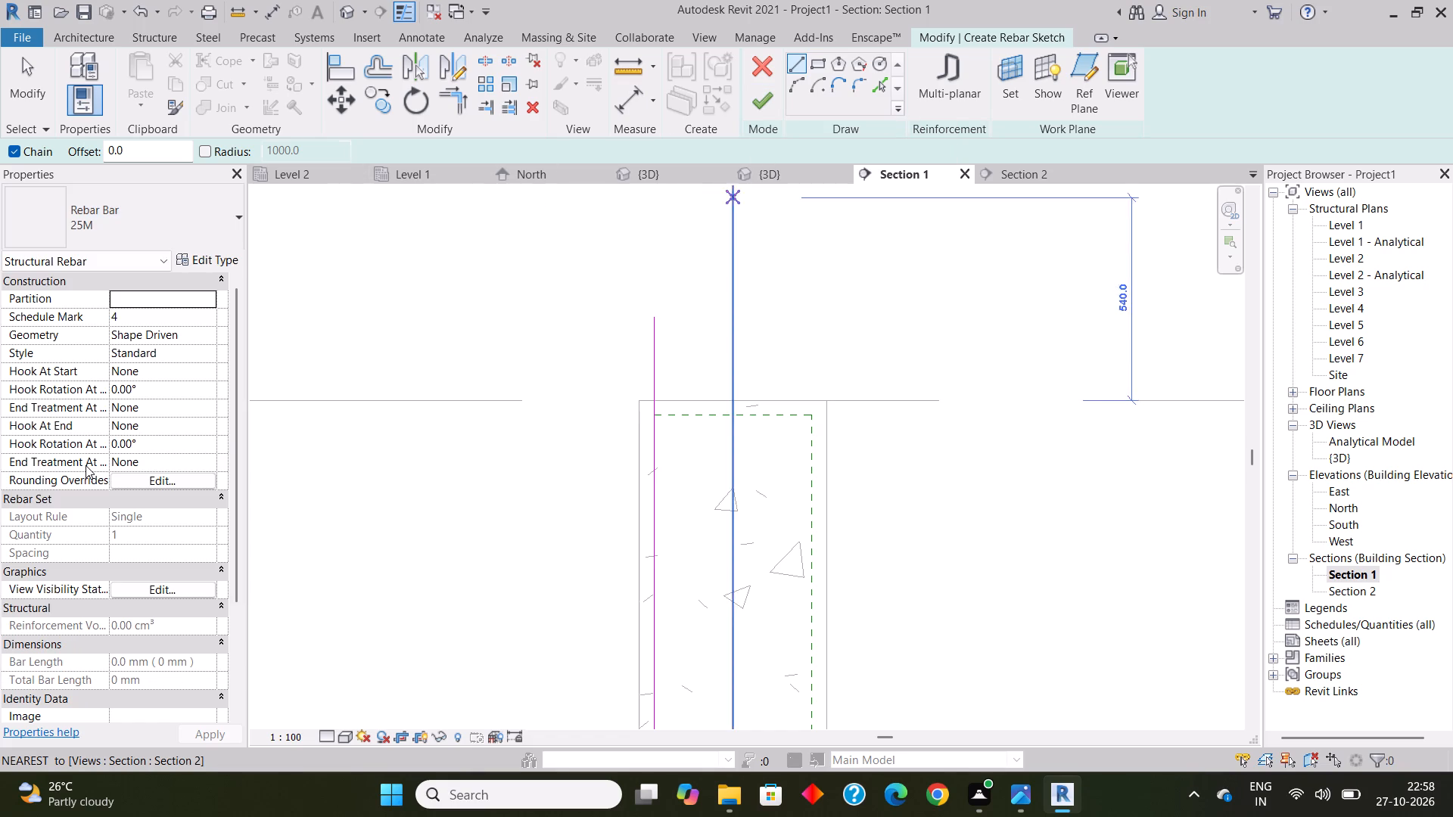
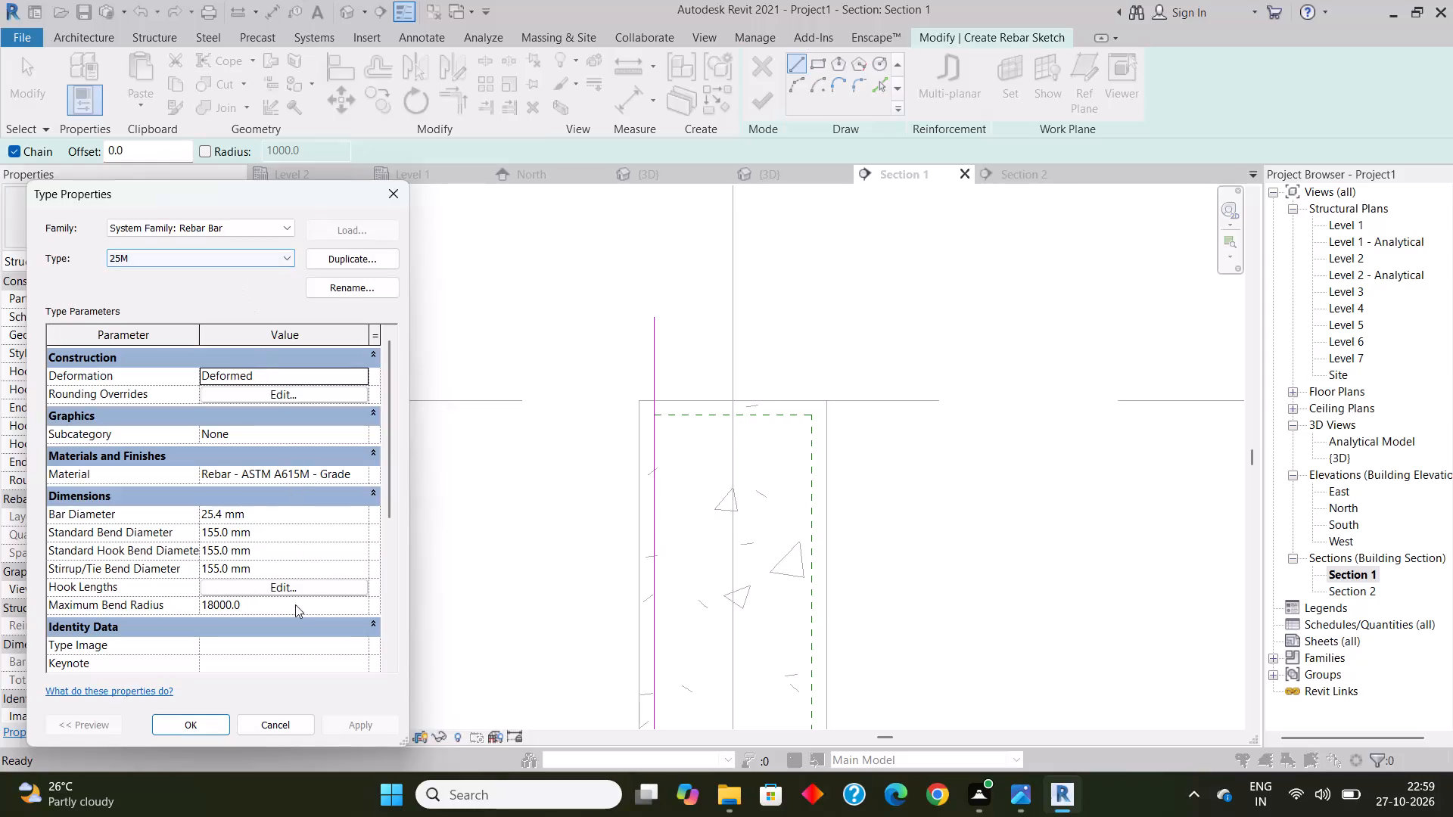
Accept the 25M bar type and finish the sketch of the first column main bar.
{"action": "left_click", "coordinate": [208, 724]}
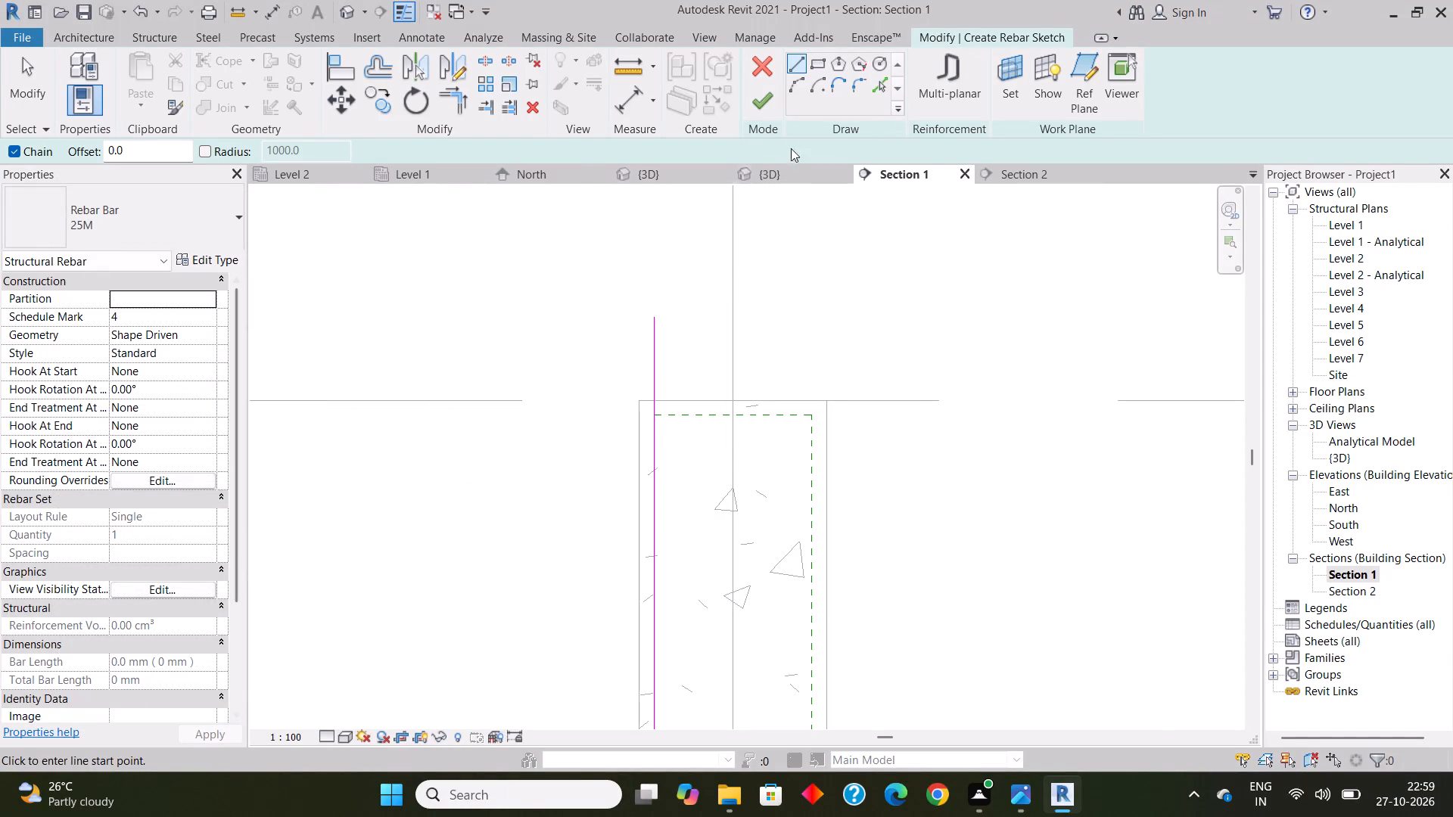
{"action": "left_click", "coordinate": [756, 105]}
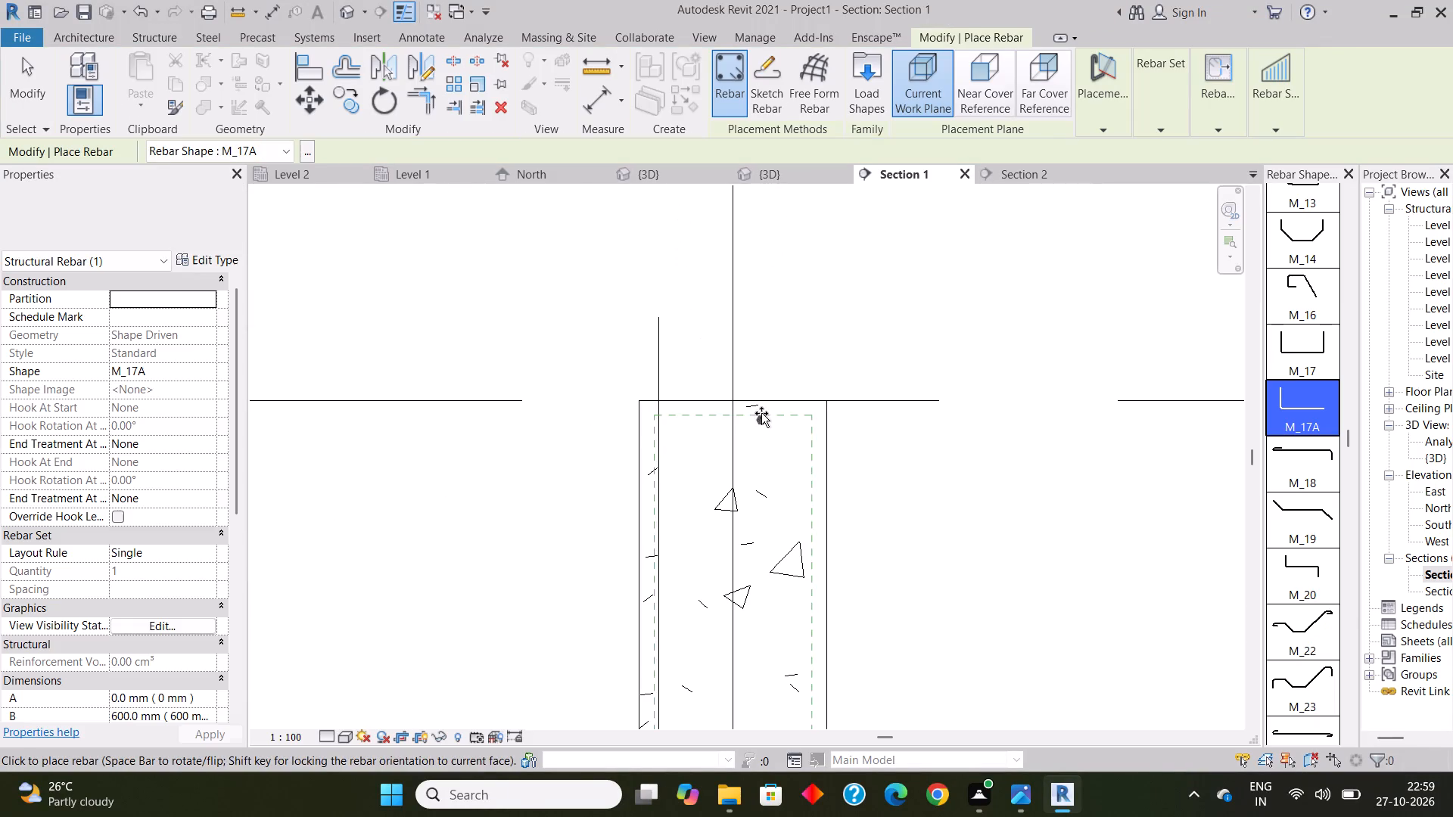
Start a second sketched rebar hosted by the column and draw its outward-pointing foot about 280 mm long along the footing's bottom cover.
{"action": "left_click", "coordinate": [773, 85]}
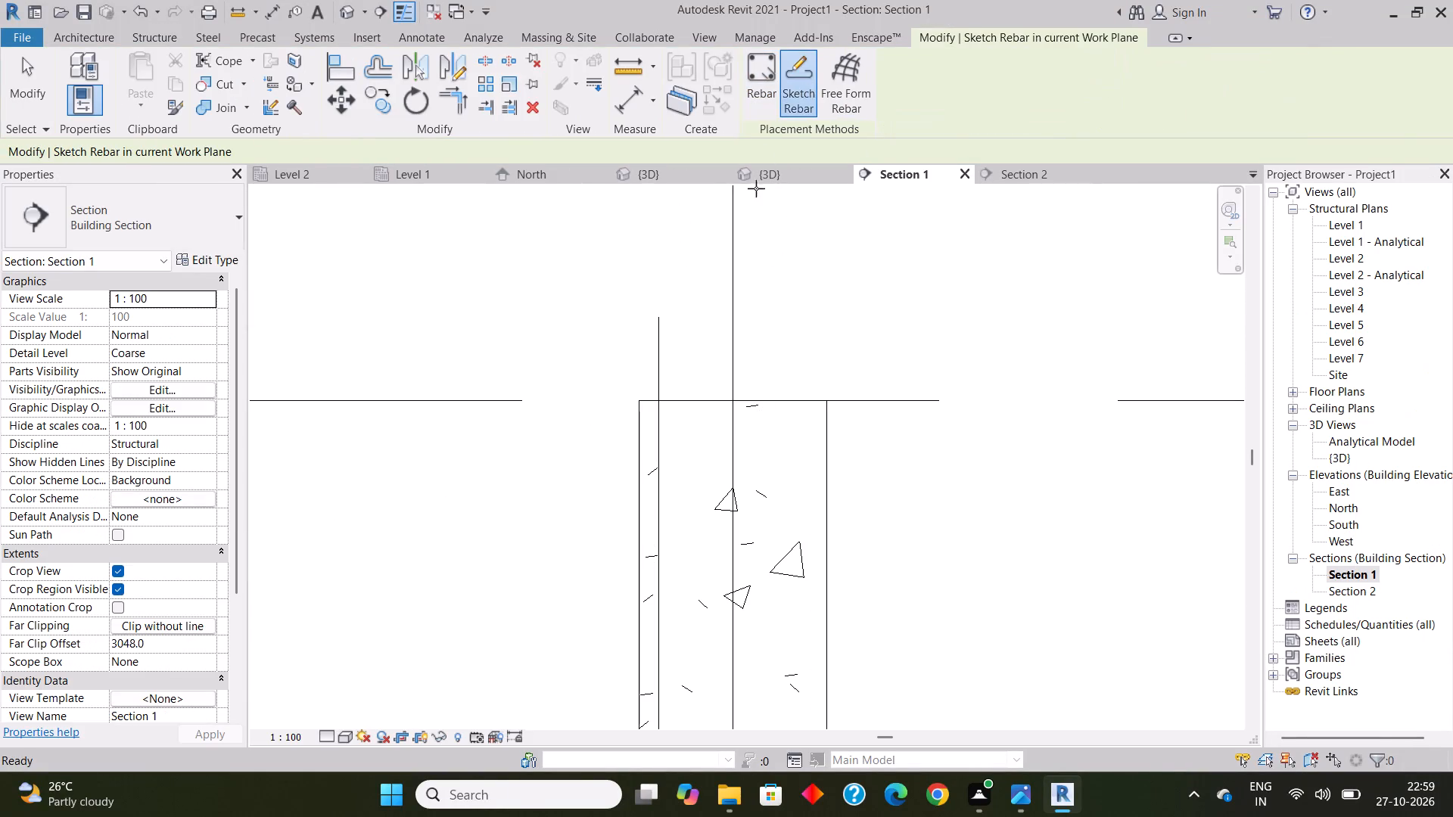
{"action": "key", "text": "Escape"}
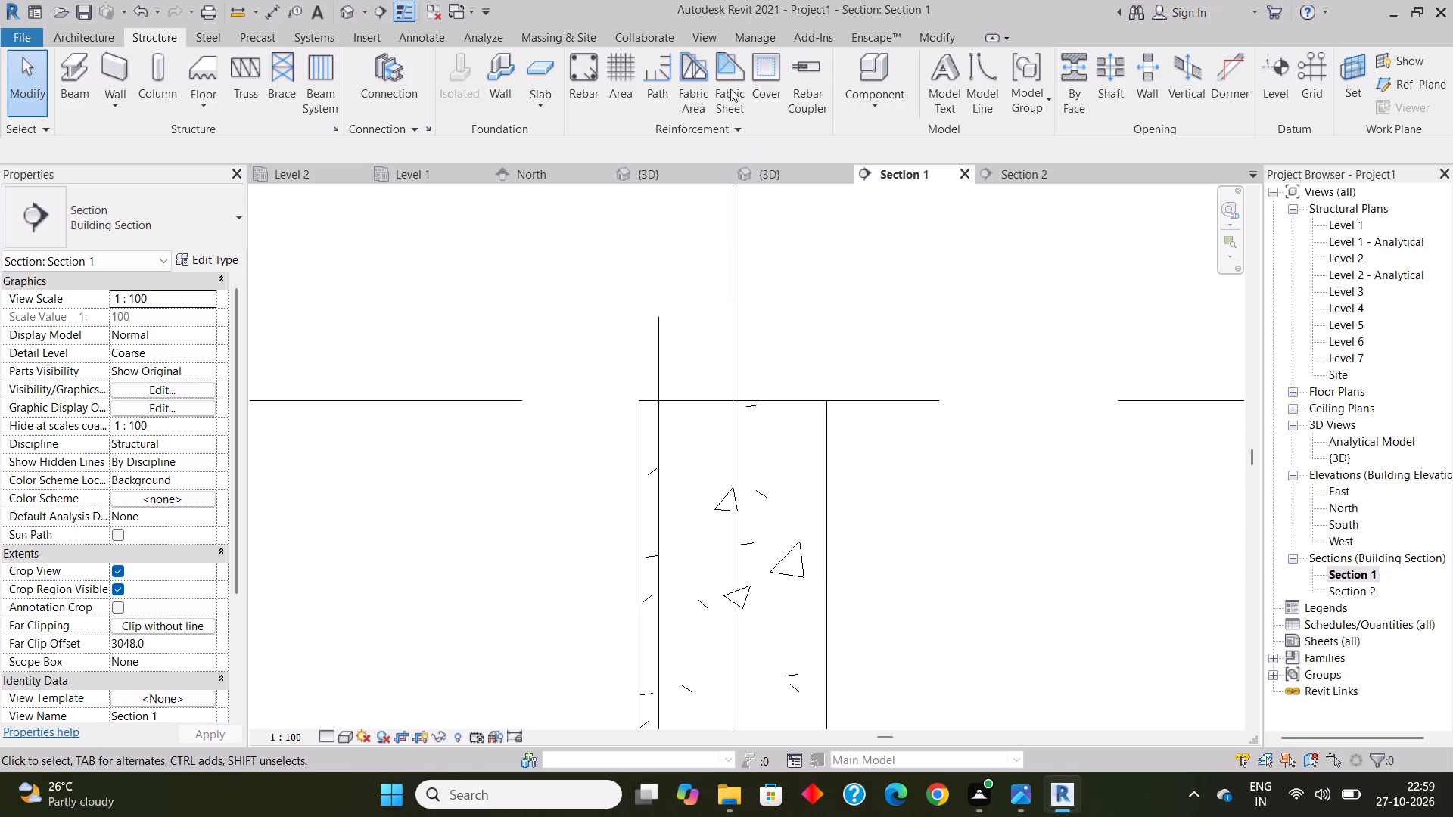
{"action": "left_click", "coordinate": [586, 84]}
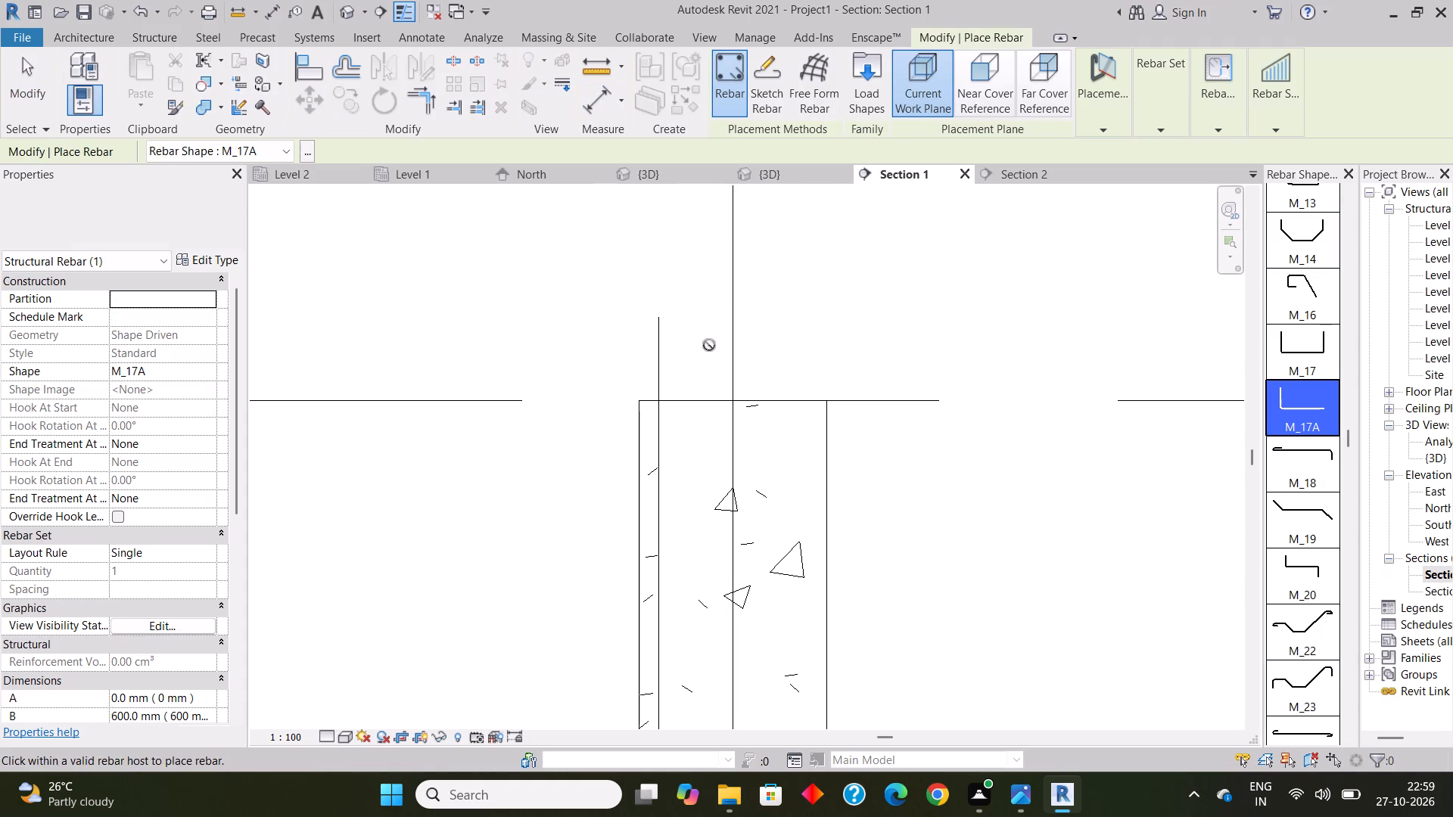
{"action": "left_click", "coordinate": [766, 70]}
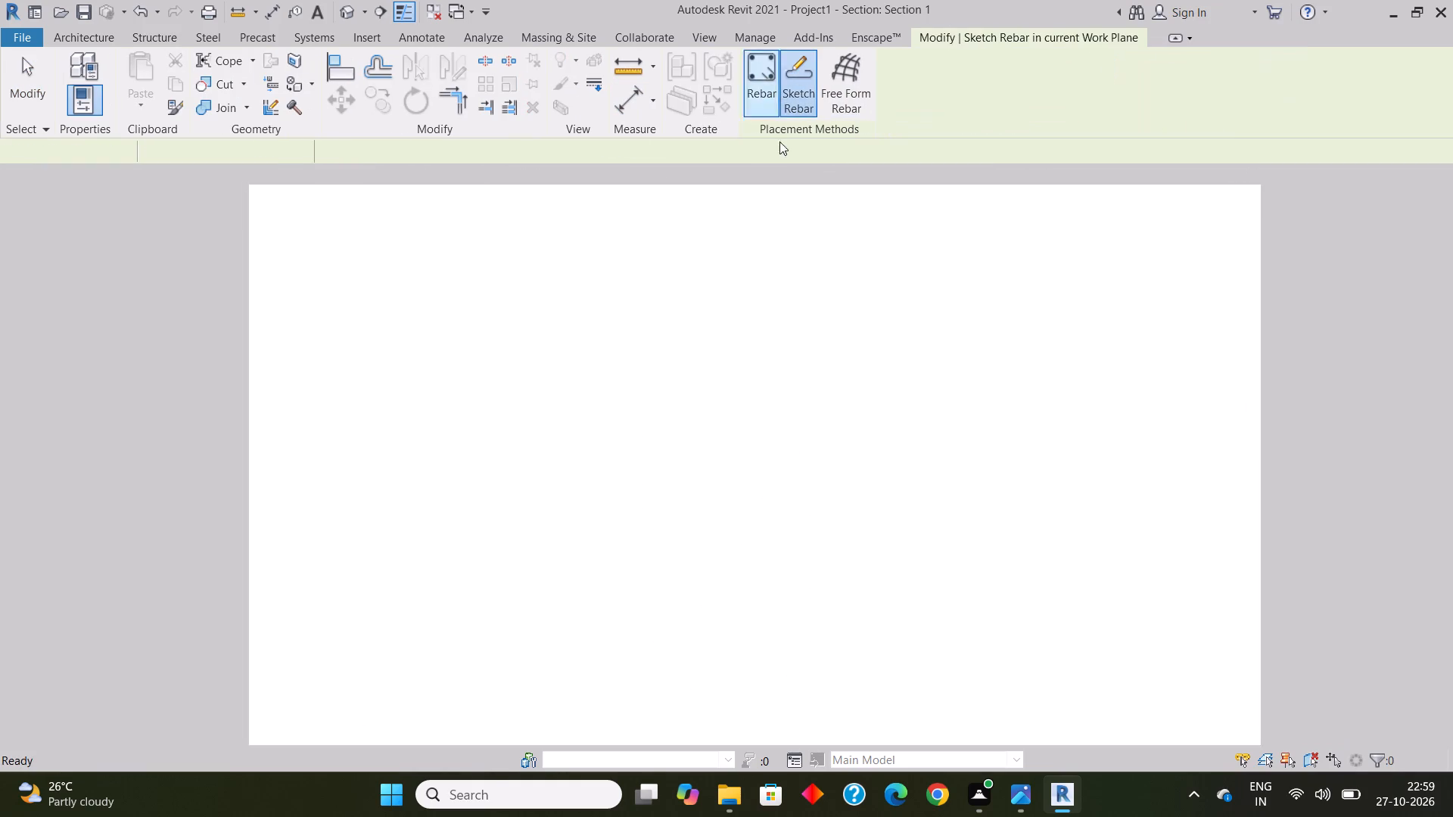
{"action": "left_click", "coordinate": [832, 461]}
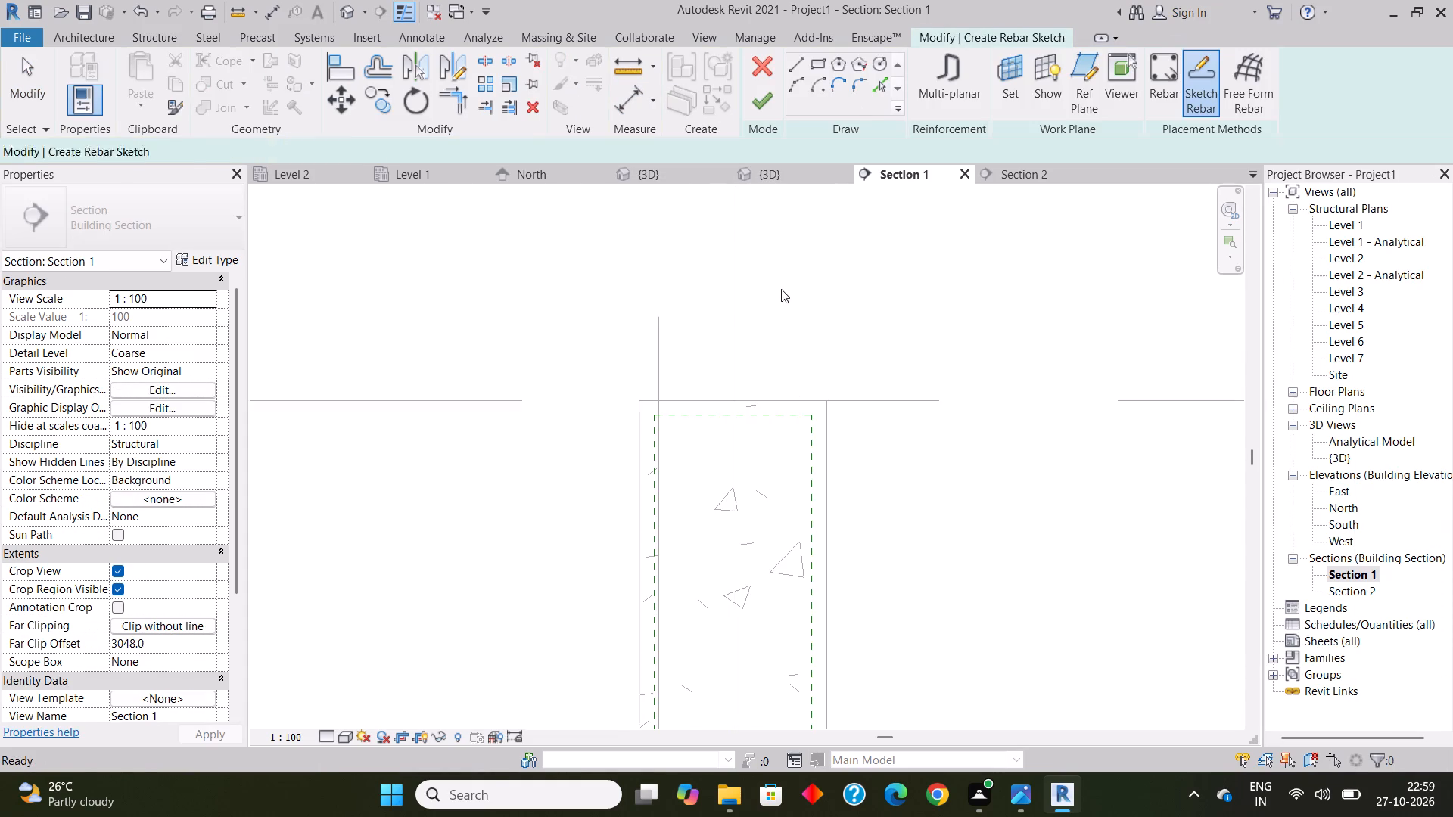
{"action": "scroll", "coordinate": [781, 289], "scroll_direction": "down", "scroll_amount": 10}
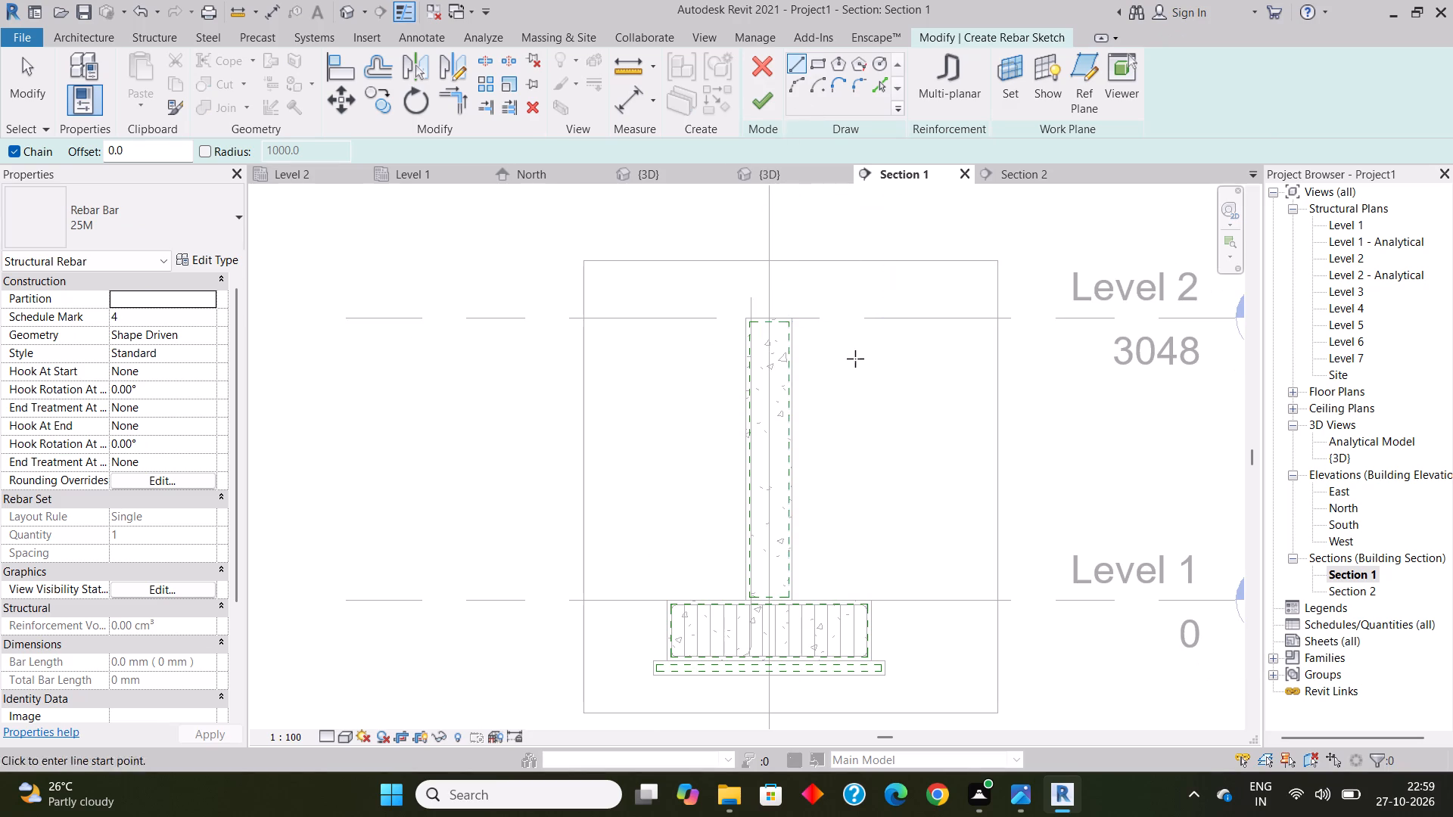
{"action": "scroll", "coordinate": [799, 680], "scroll_direction": "up", "scroll_amount": 9}
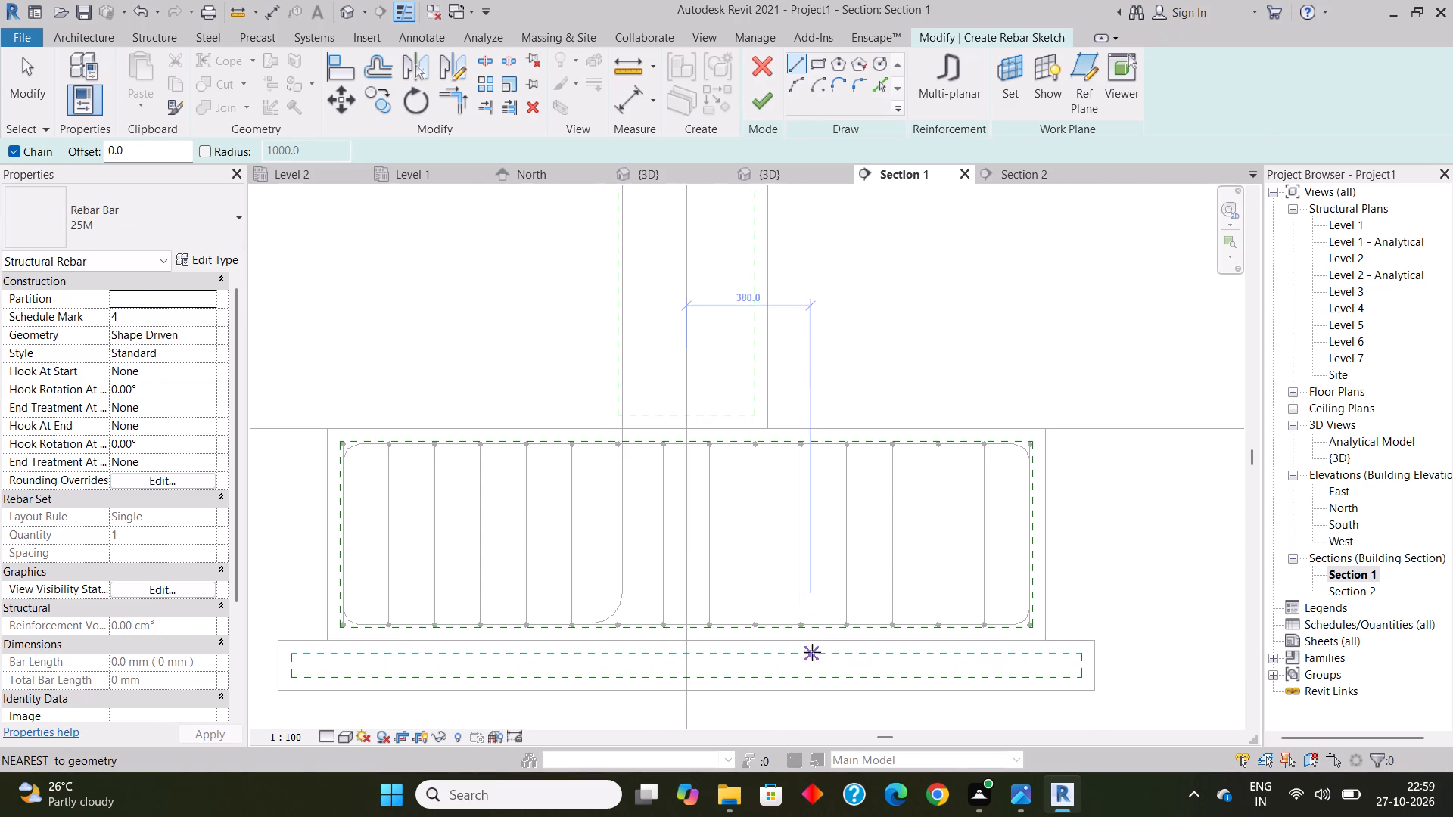
{"action": "left_click", "coordinate": [847, 628]}
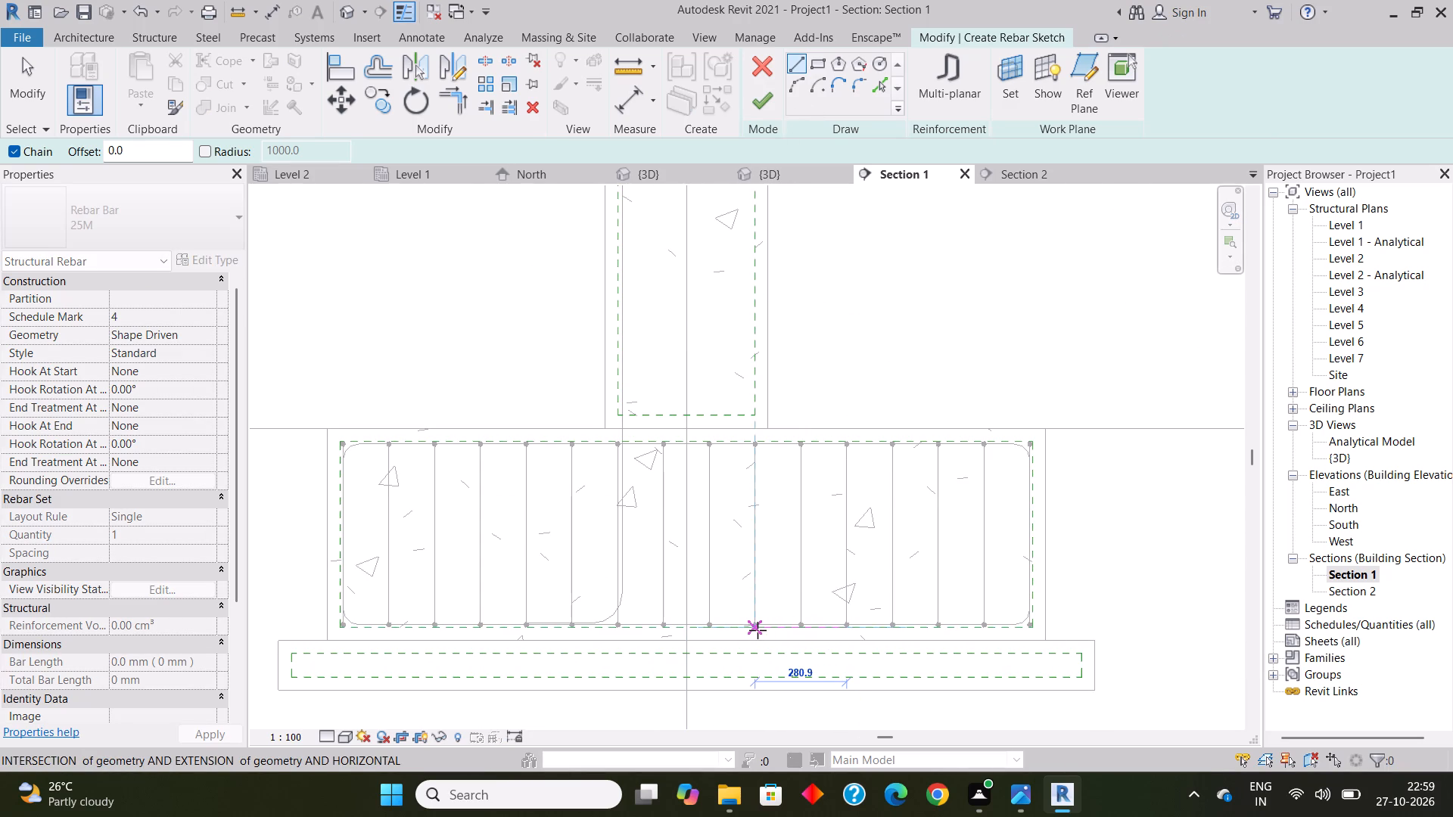
{"action": "left_click", "coordinate": [758, 630]}
Draw the second bar's vertical leg up the column's opposite cover line to slightly above Level 2 and finish the sketch.
{"action": "scroll", "coordinate": [758, 630], "scroll_direction": "down", "scroll_amount": 6}
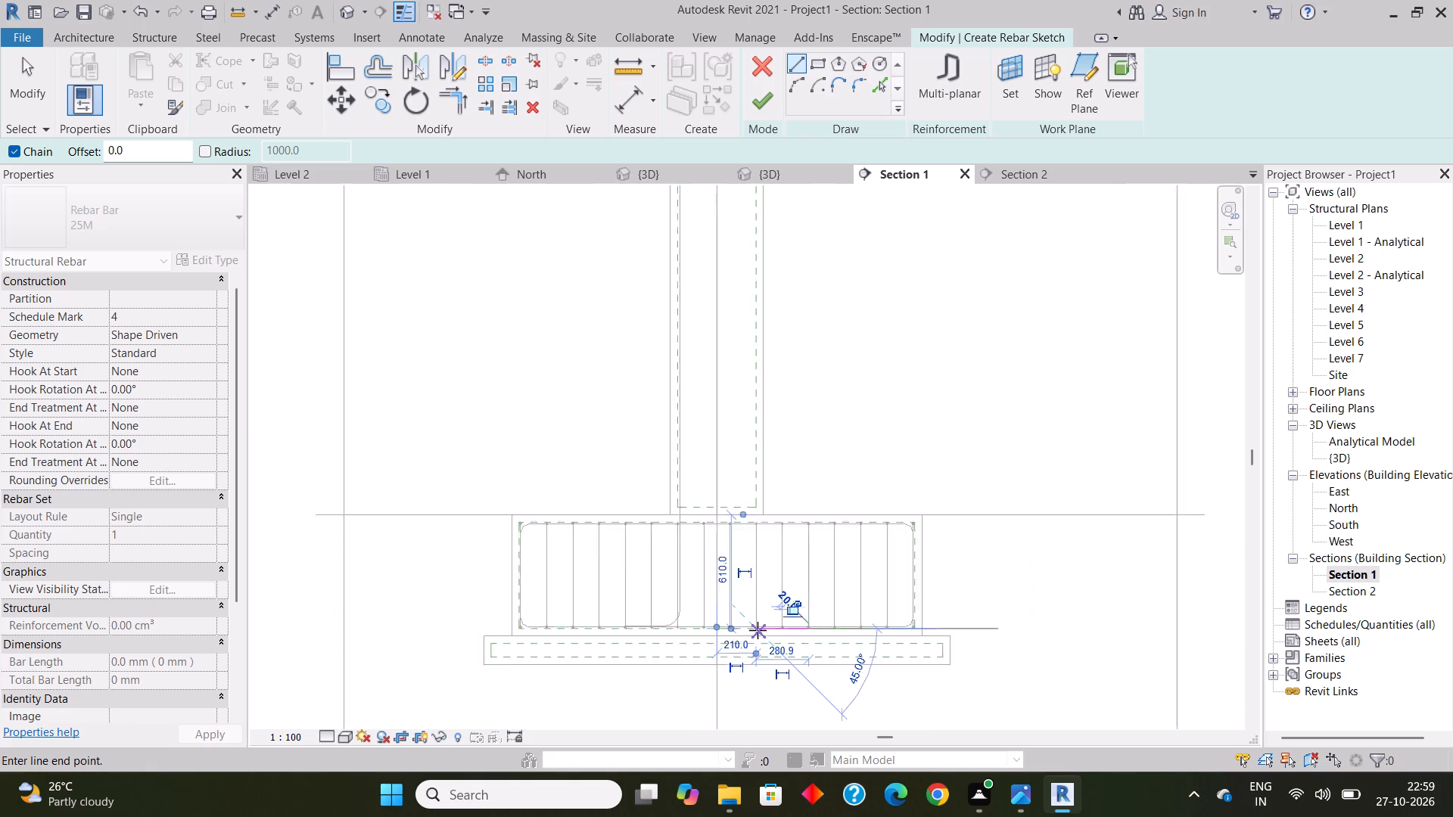
{"action": "scroll", "coordinate": [758, 630], "scroll_direction": "down", "scroll_amount": 7}
{"action": "scroll", "coordinate": [756, 459], "scroll_direction": "up", "scroll_amount": 3}
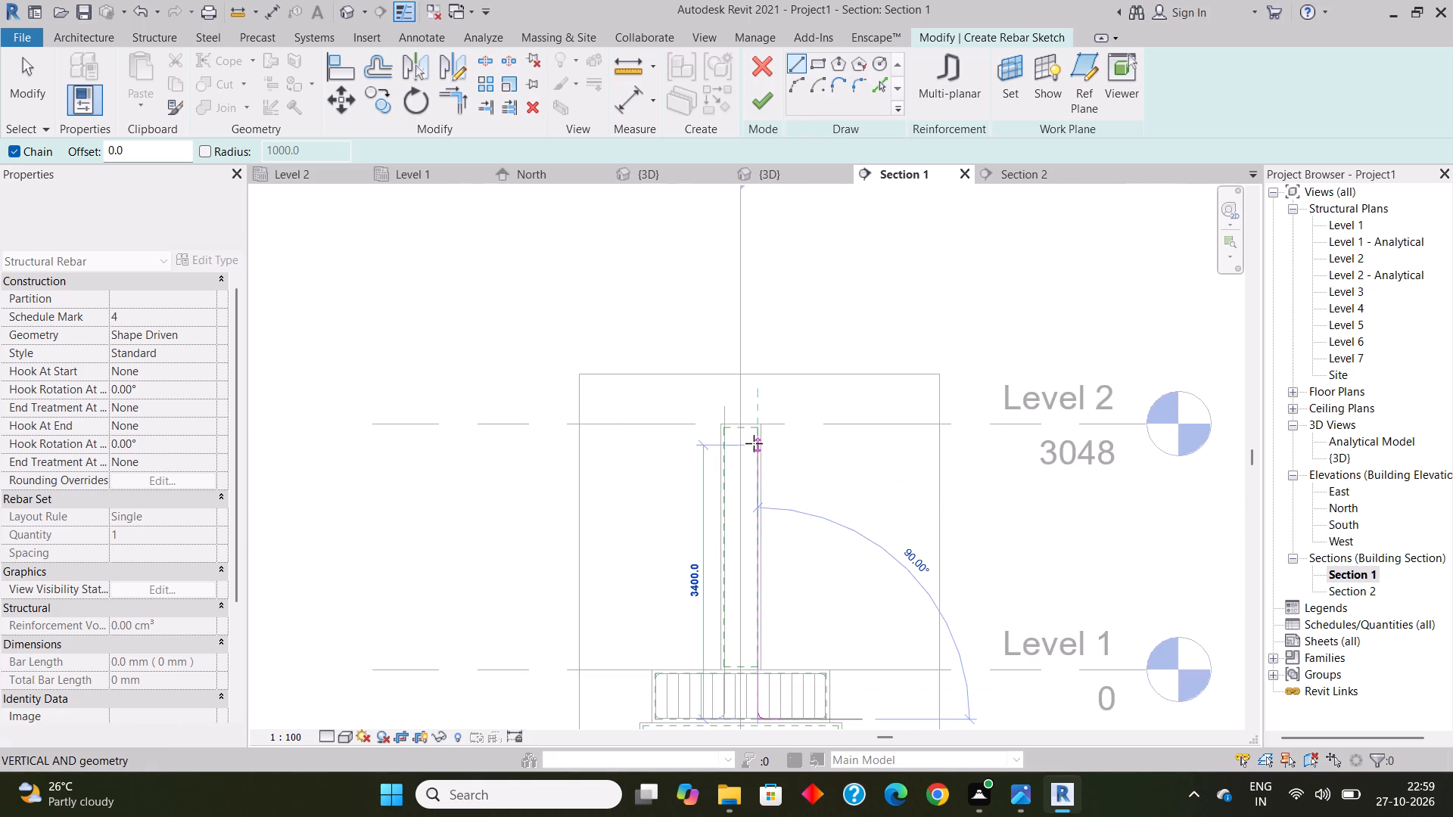
{"action": "scroll", "coordinate": [754, 443], "scroll_direction": "up", "scroll_amount": 9}
{"action": "scroll", "coordinate": [772, 376], "scroll_direction": "up", "scroll_amount": 1}
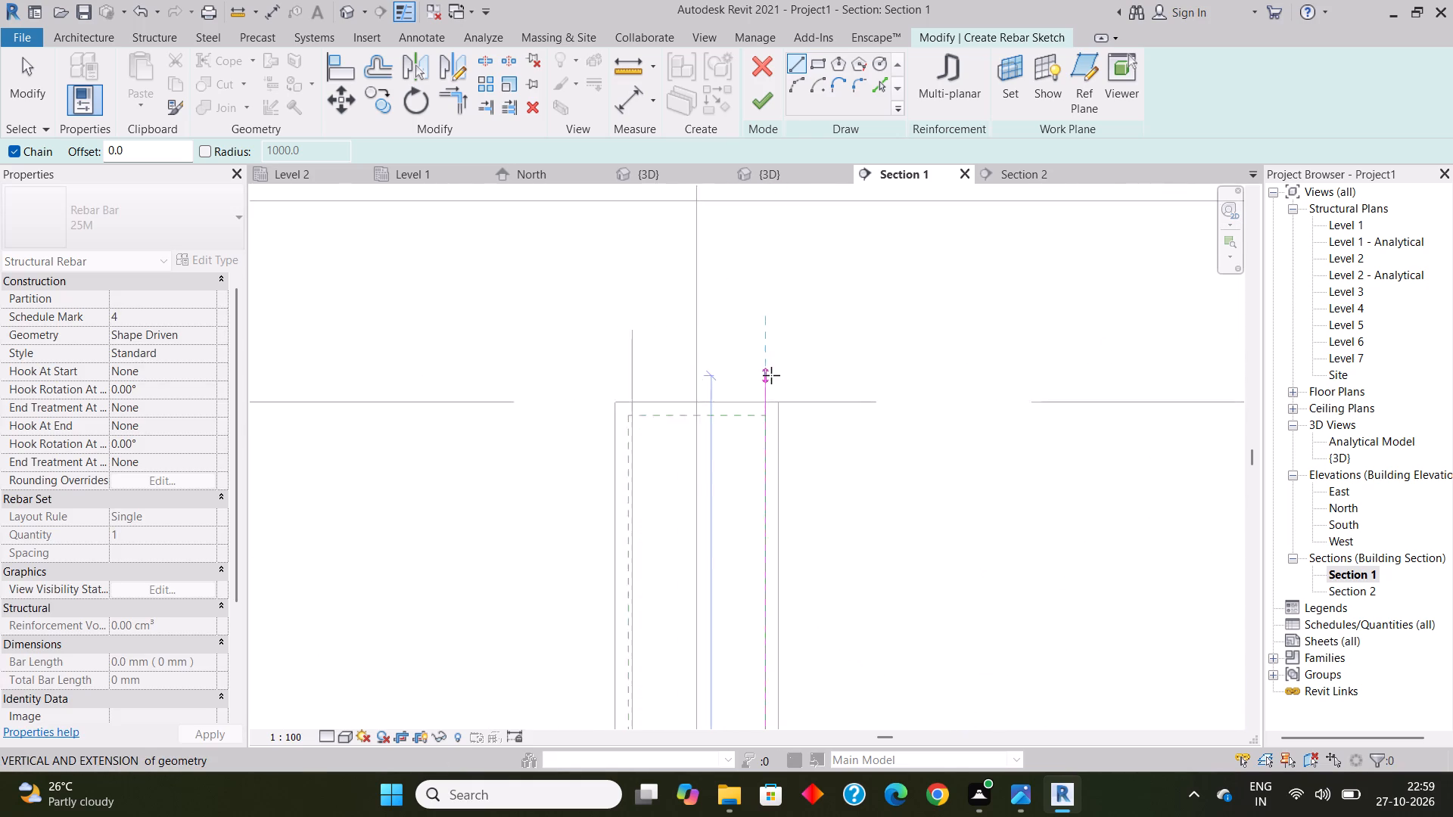
{"action": "scroll", "coordinate": [771, 375], "scroll_direction": "up", "scroll_amount": 1}
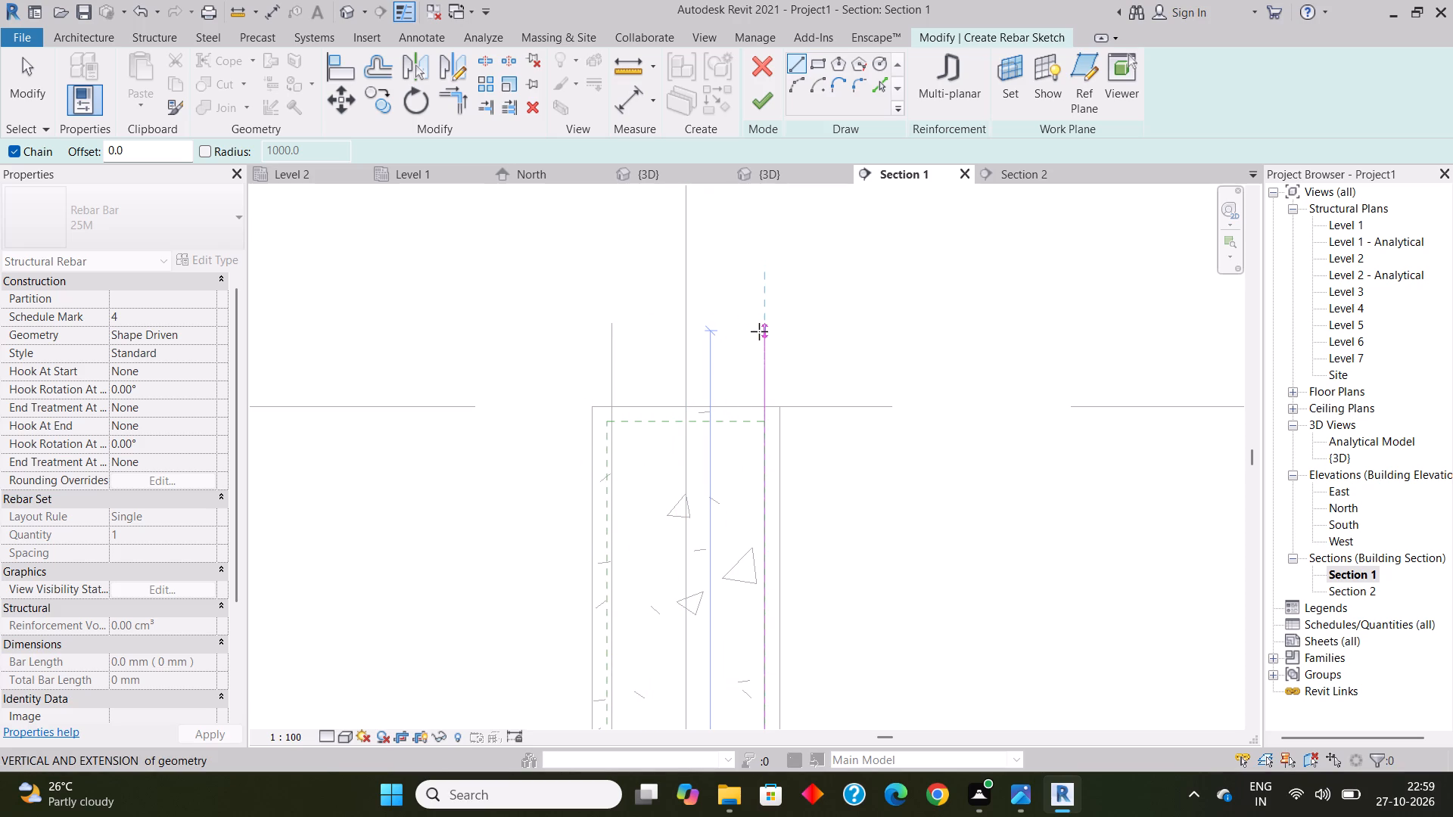
{"action": "left_click", "coordinate": [762, 331]}
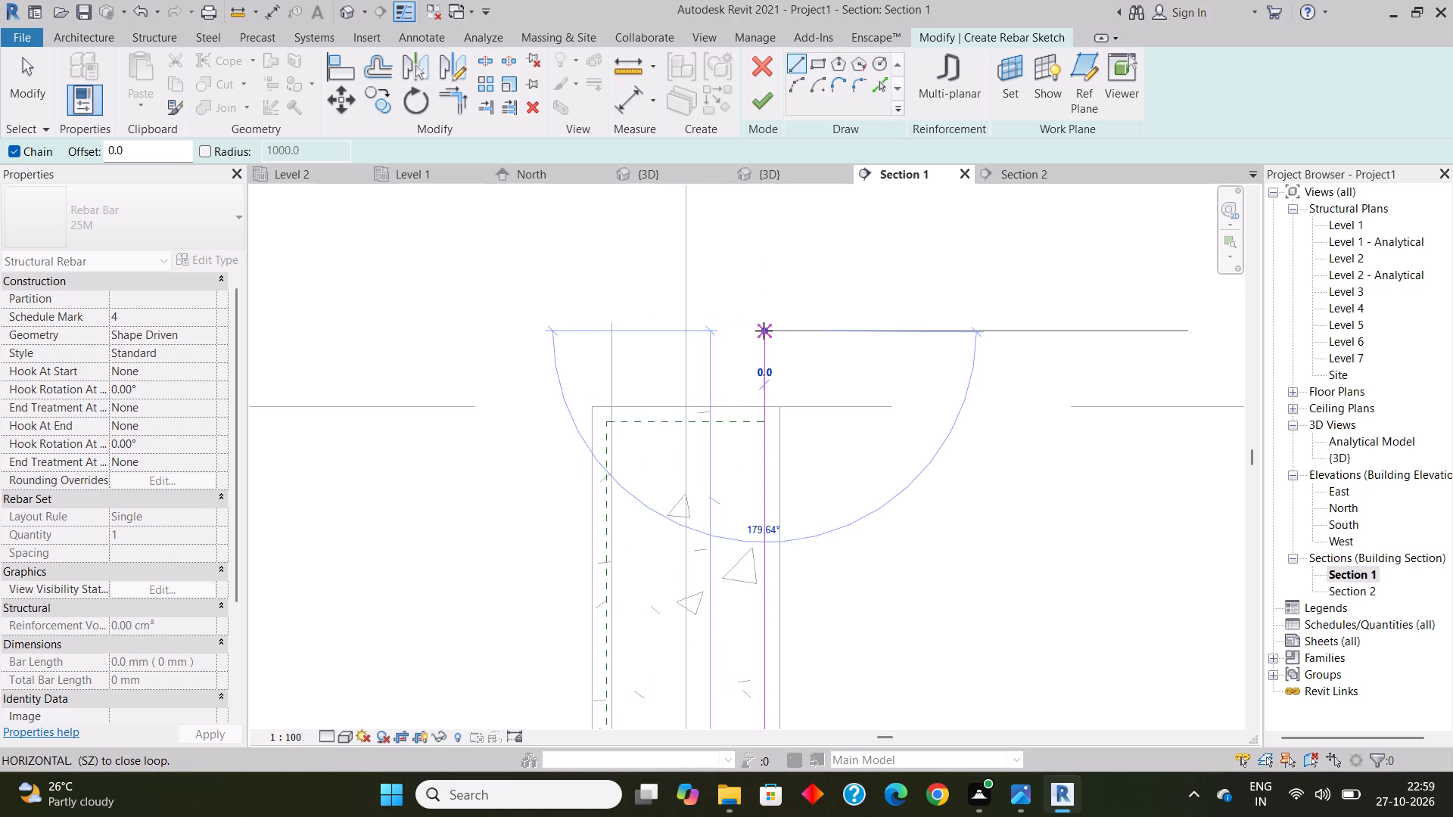
{"action": "key", "text": "Escape"}
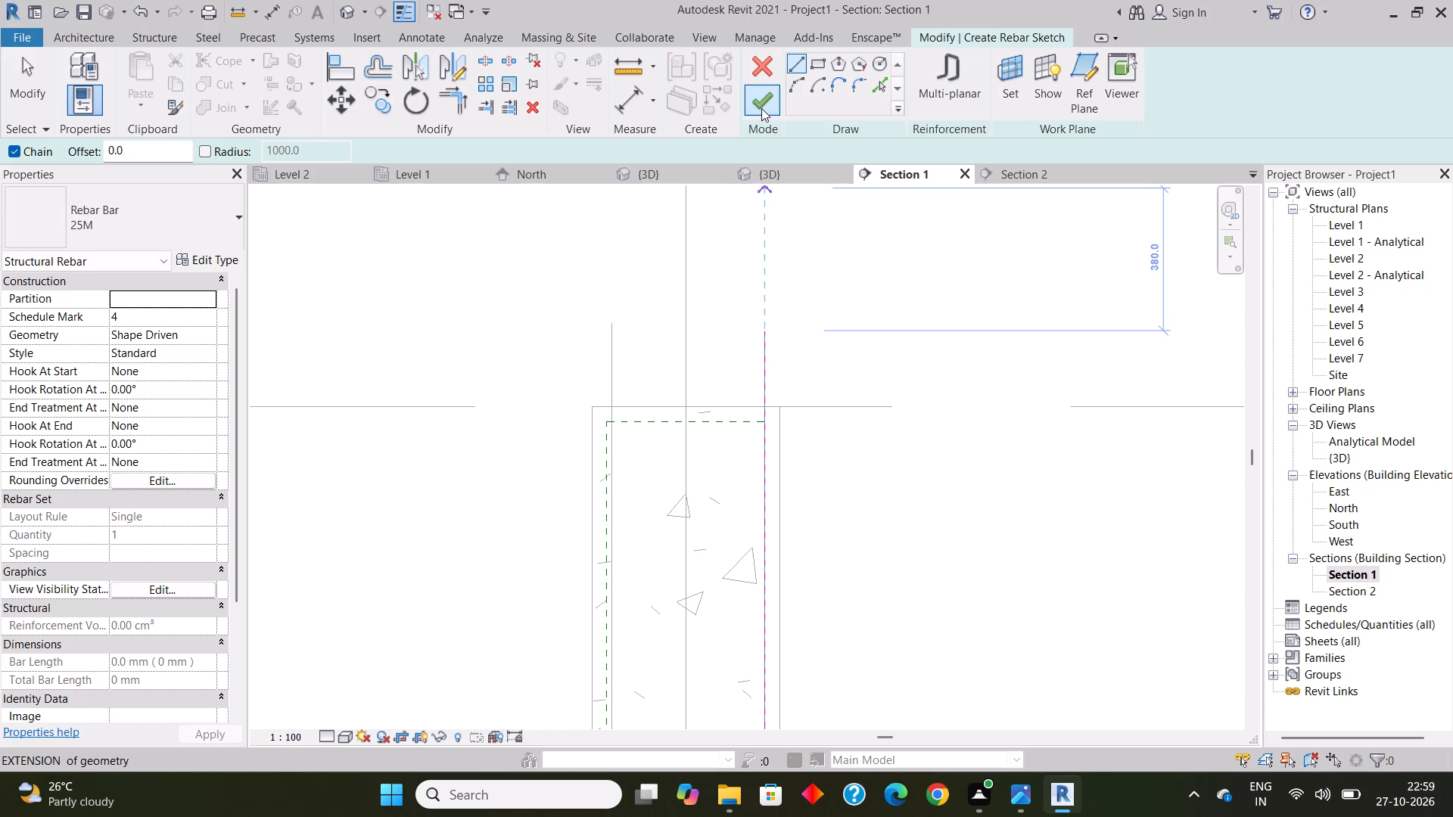
{"action": "left_click", "coordinate": [761, 107]}
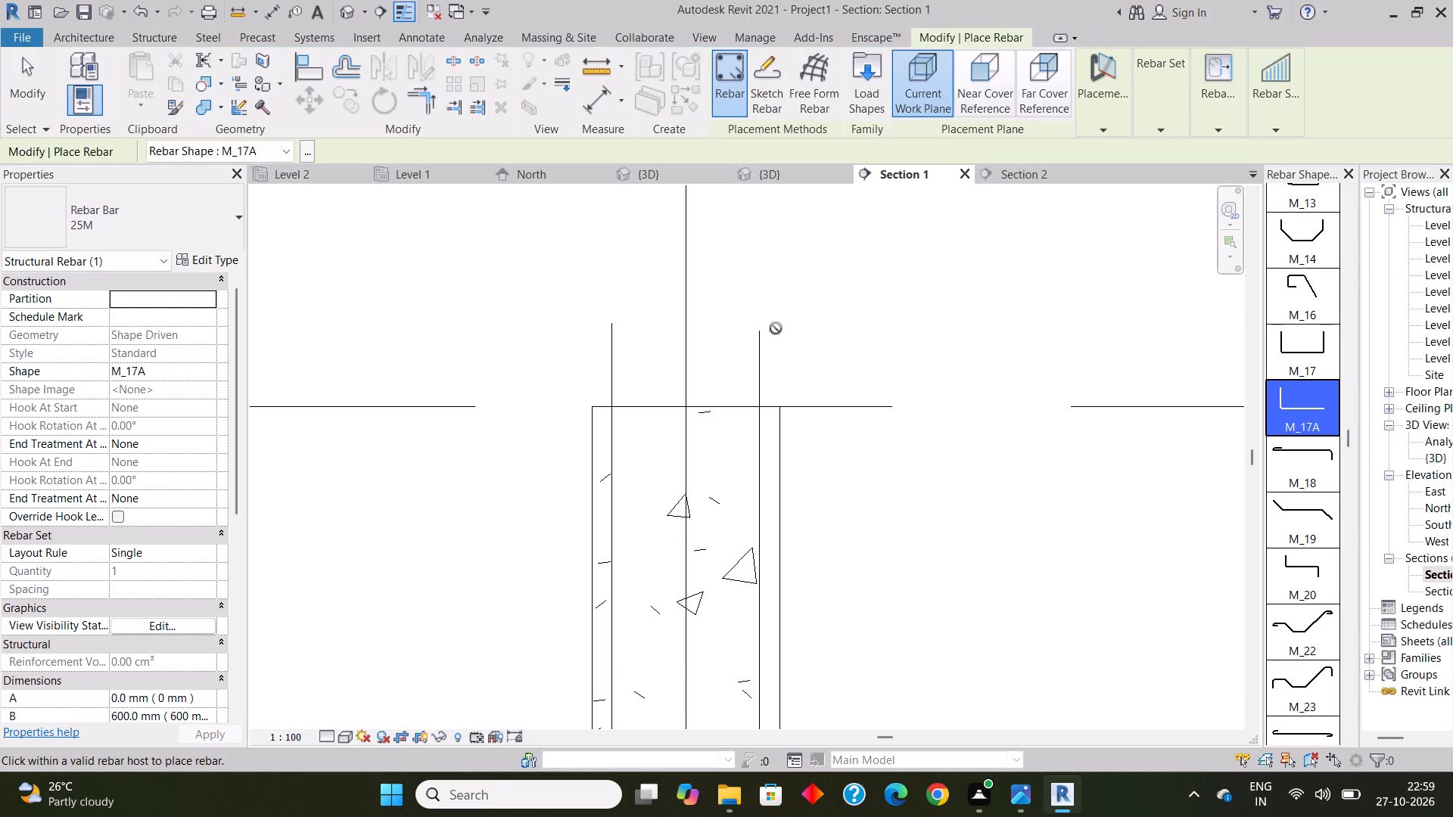
{"action": "key", "text": "Escape"}
Set the layout rule of both L-shaped column main bars to Fixed Number, starting with the newly sketched one.
{"action": "left_click", "coordinate": [761, 356]}
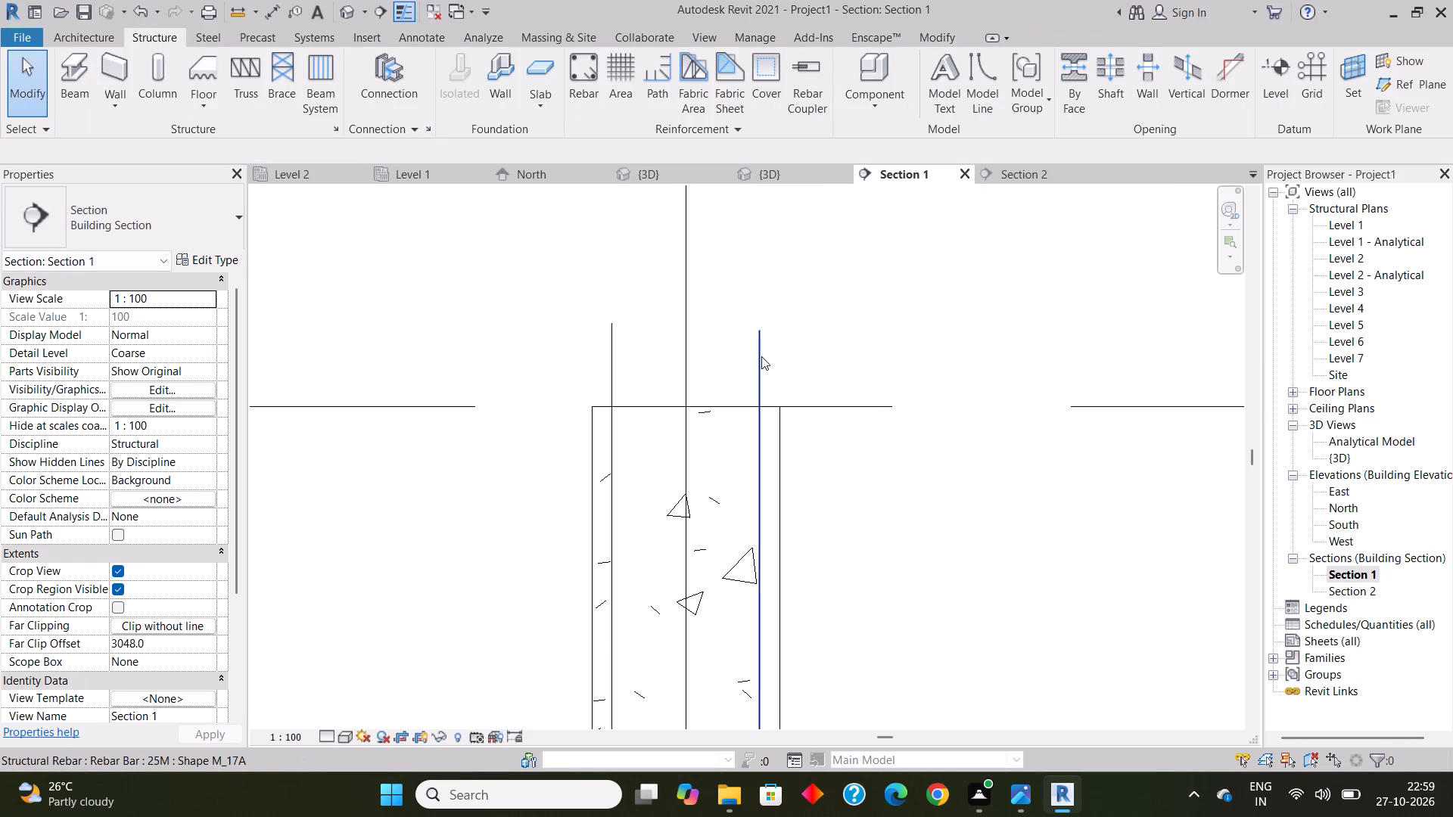
{"action": "left_click", "coordinate": [898, 61]}
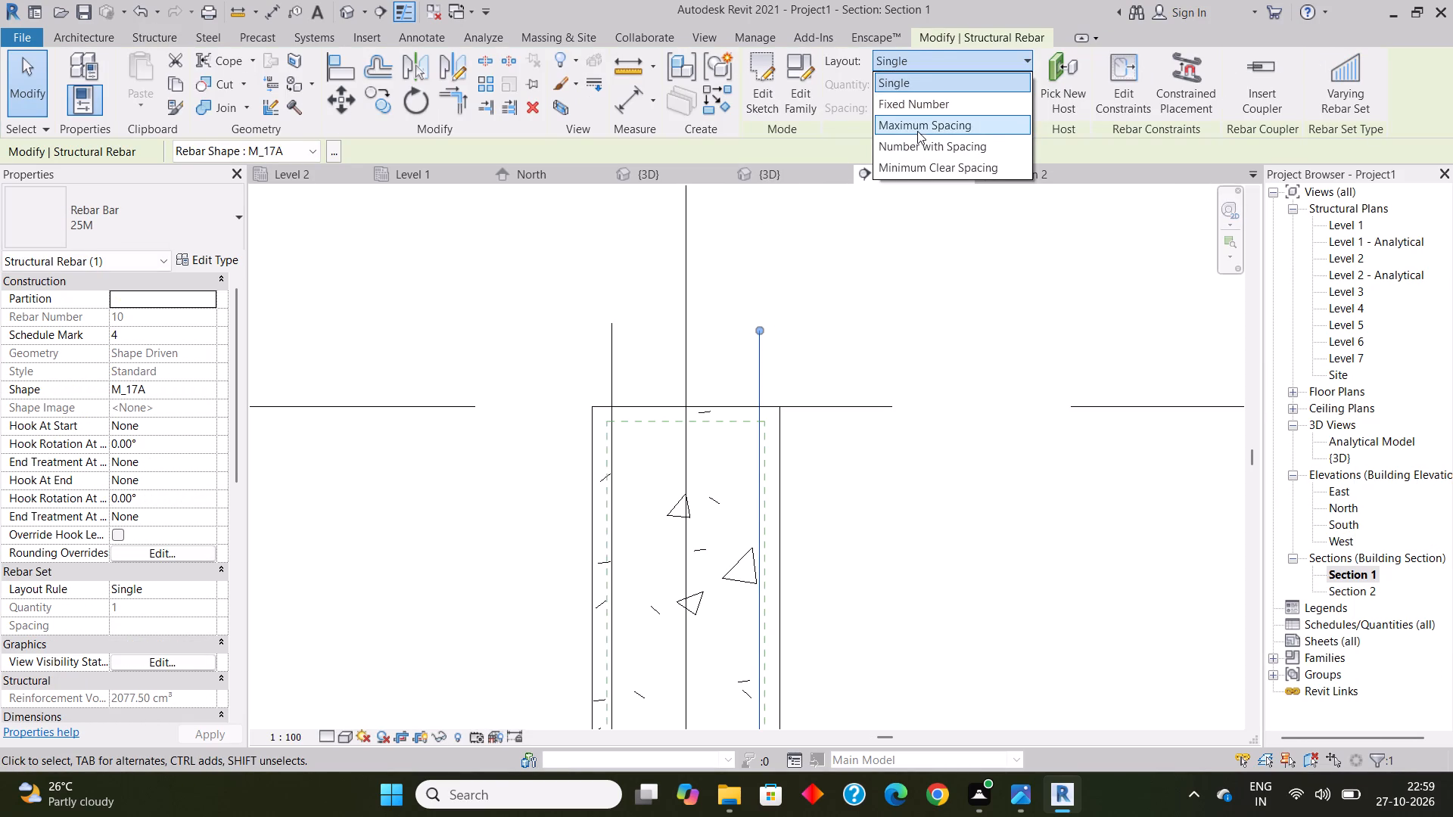
{"action": "left_click", "coordinate": [922, 107]}
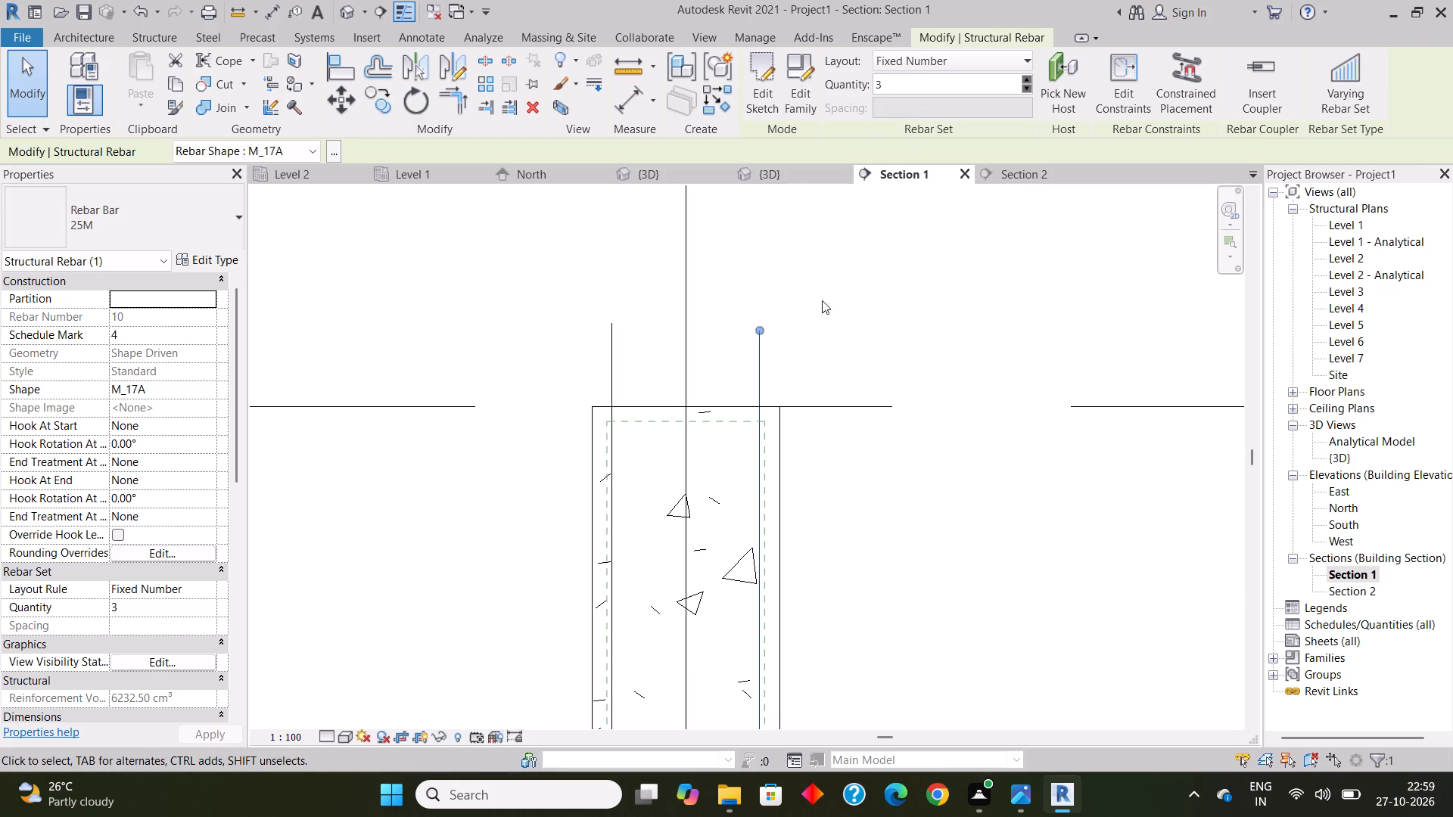
{"action": "left_click", "coordinate": [562, 356]}
{"action": "left_click", "coordinate": [611, 345]}
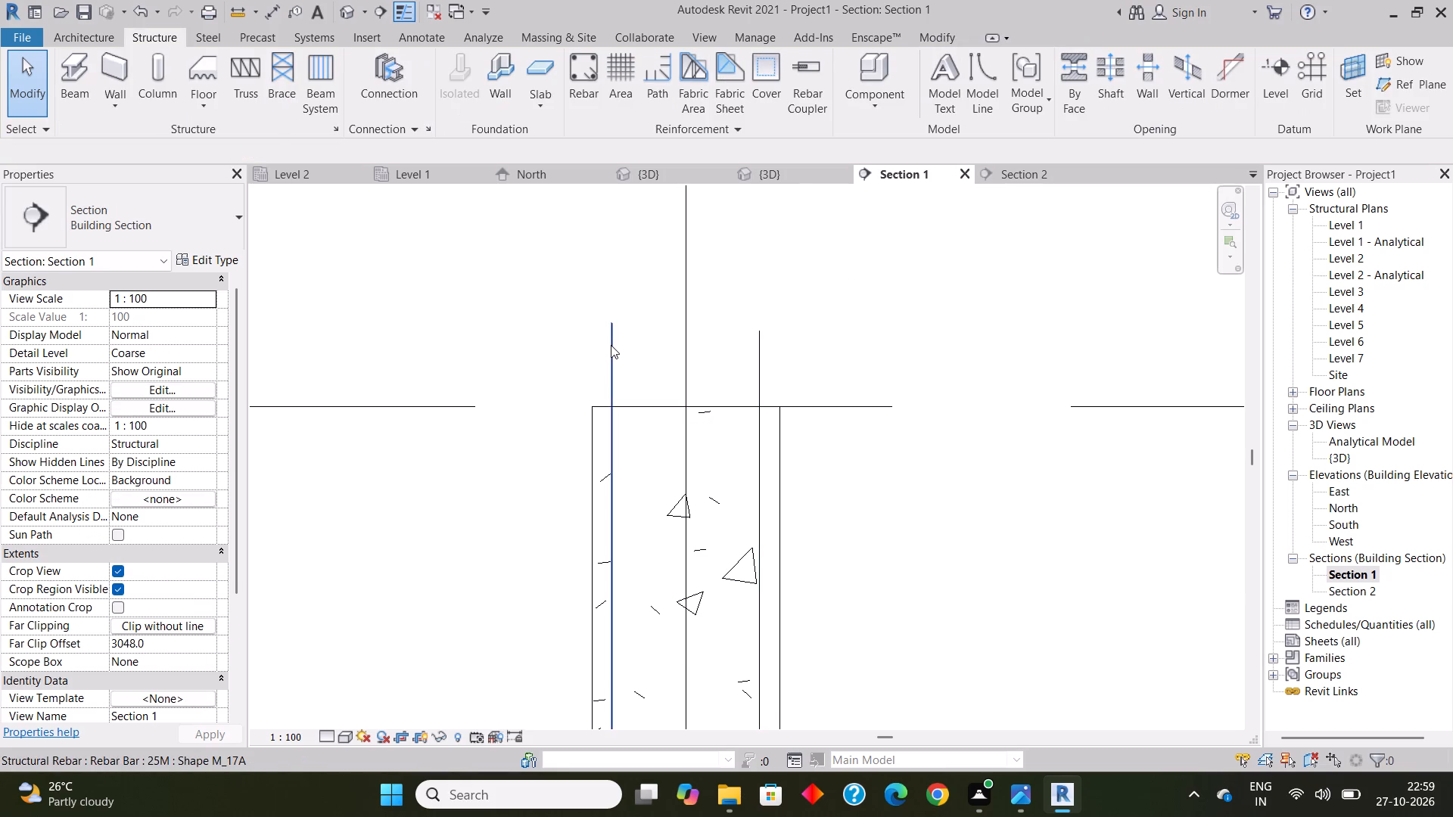
{"action": "left_click", "coordinate": [912, 63]}
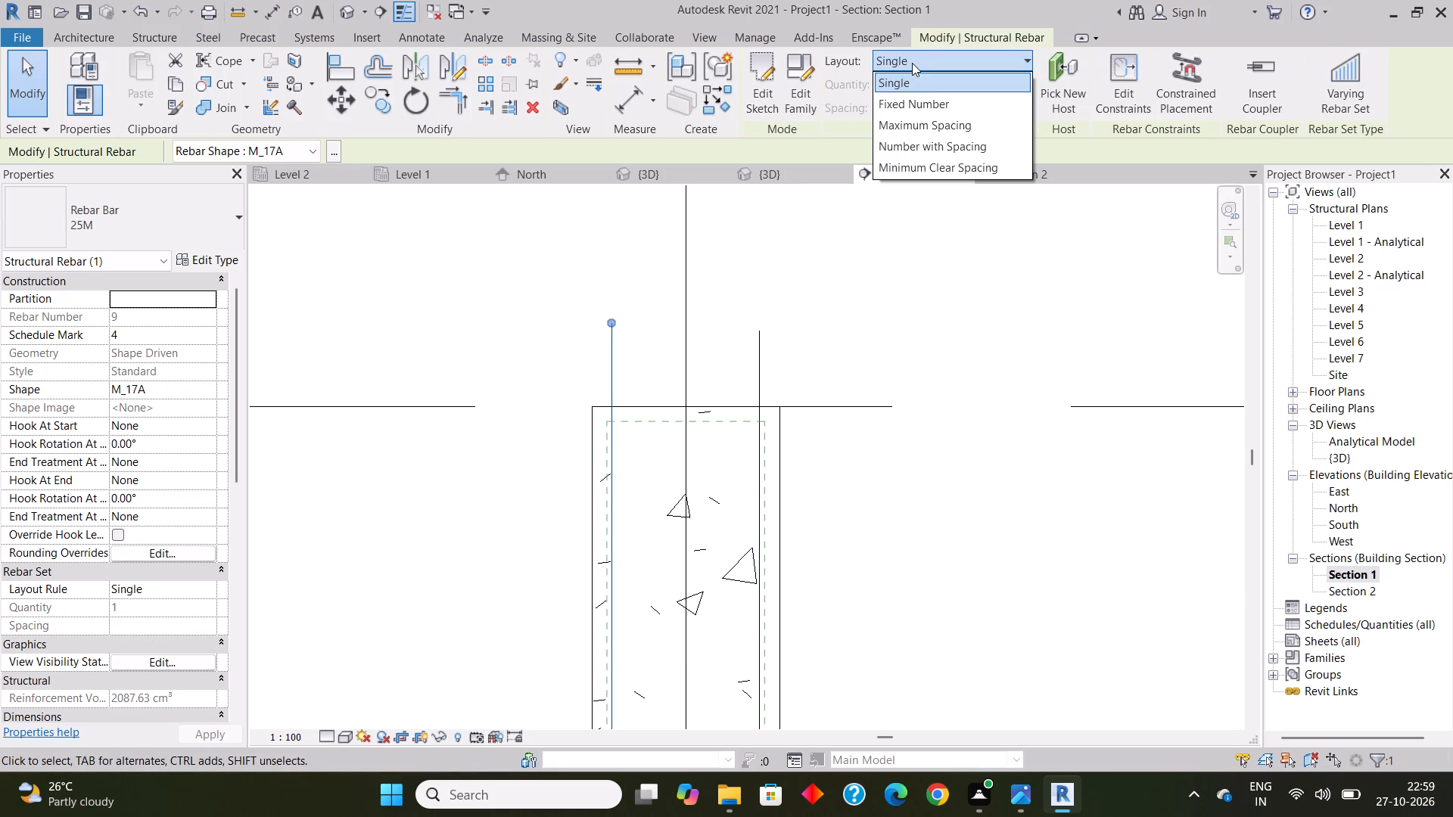
{"action": "left_click", "coordinate": [916, 109]}
{"action": "left_click", "coordinate": [820, 254]}
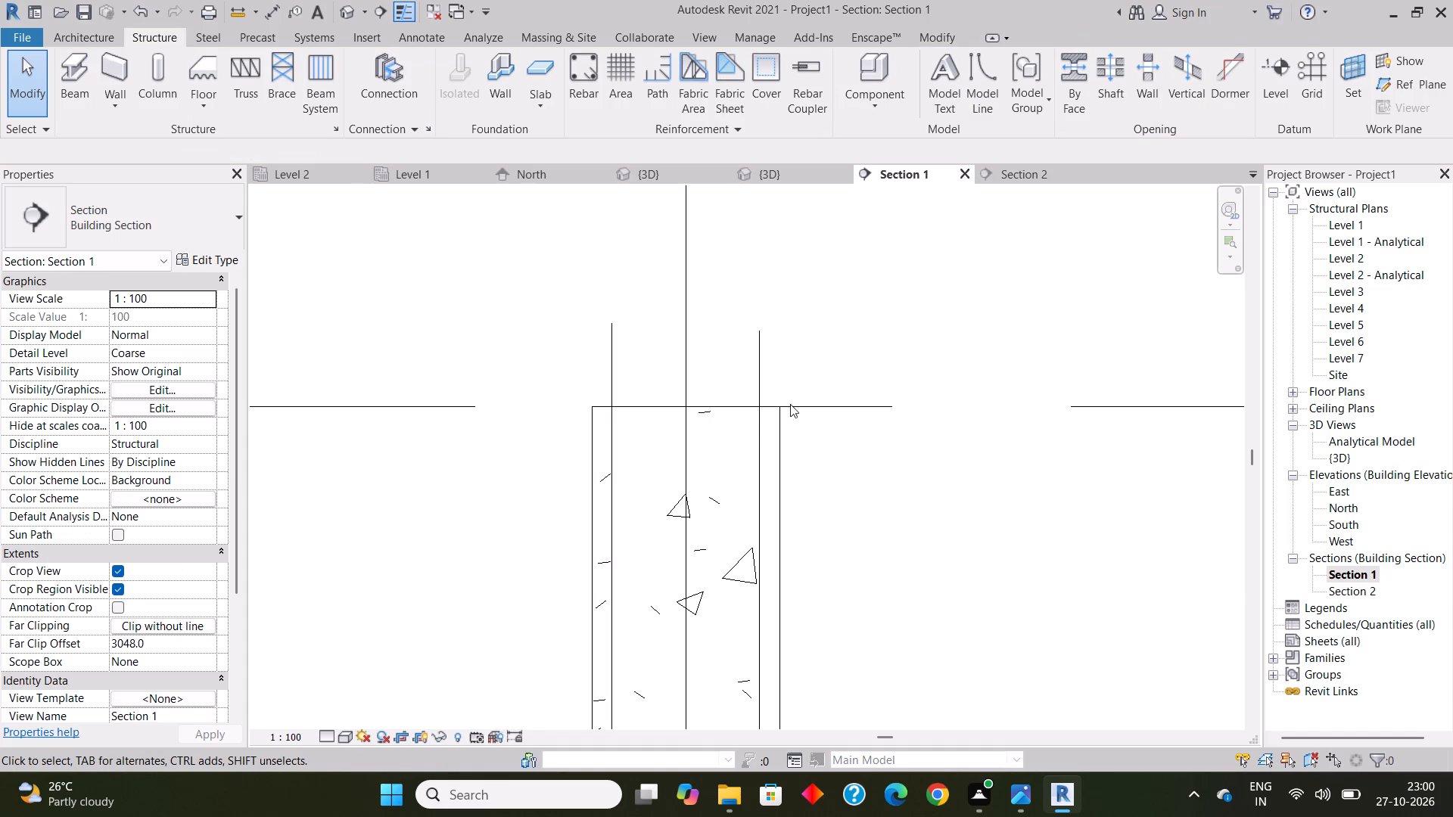
Place a 10M tie of rebar shape M_T1 in the column between Level 1 and Level 2.
{"action": "scroll", "coordinate": [670, 439], "scroll_direction": "down", "scroll_amount": 14}
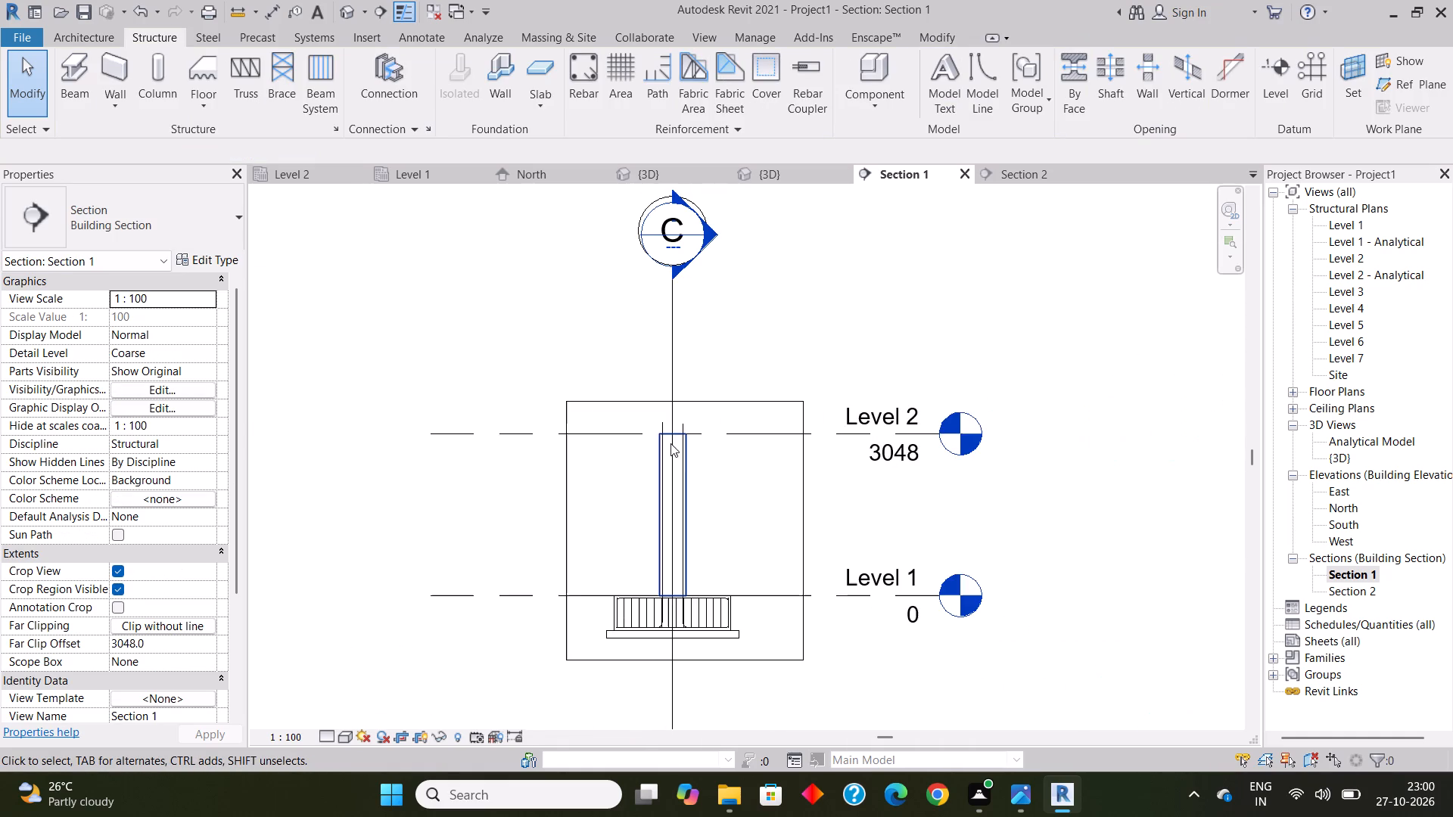
{"action": "left_click", "coordinate": [574, 76]}
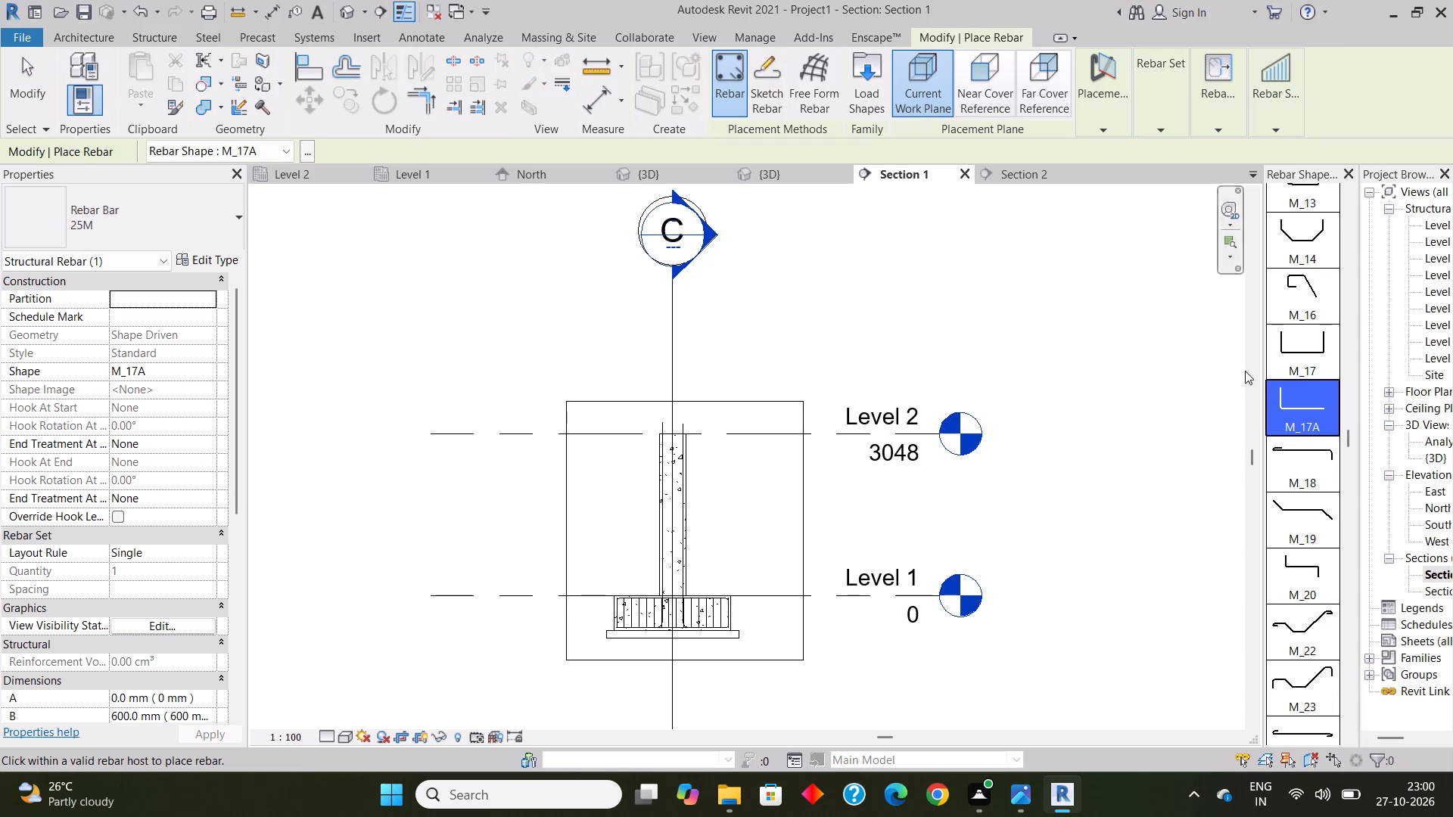
{"action": "scroll", "coordinate": [1323, 595], "scroll_direction": "down", "scroll_amount": 9}
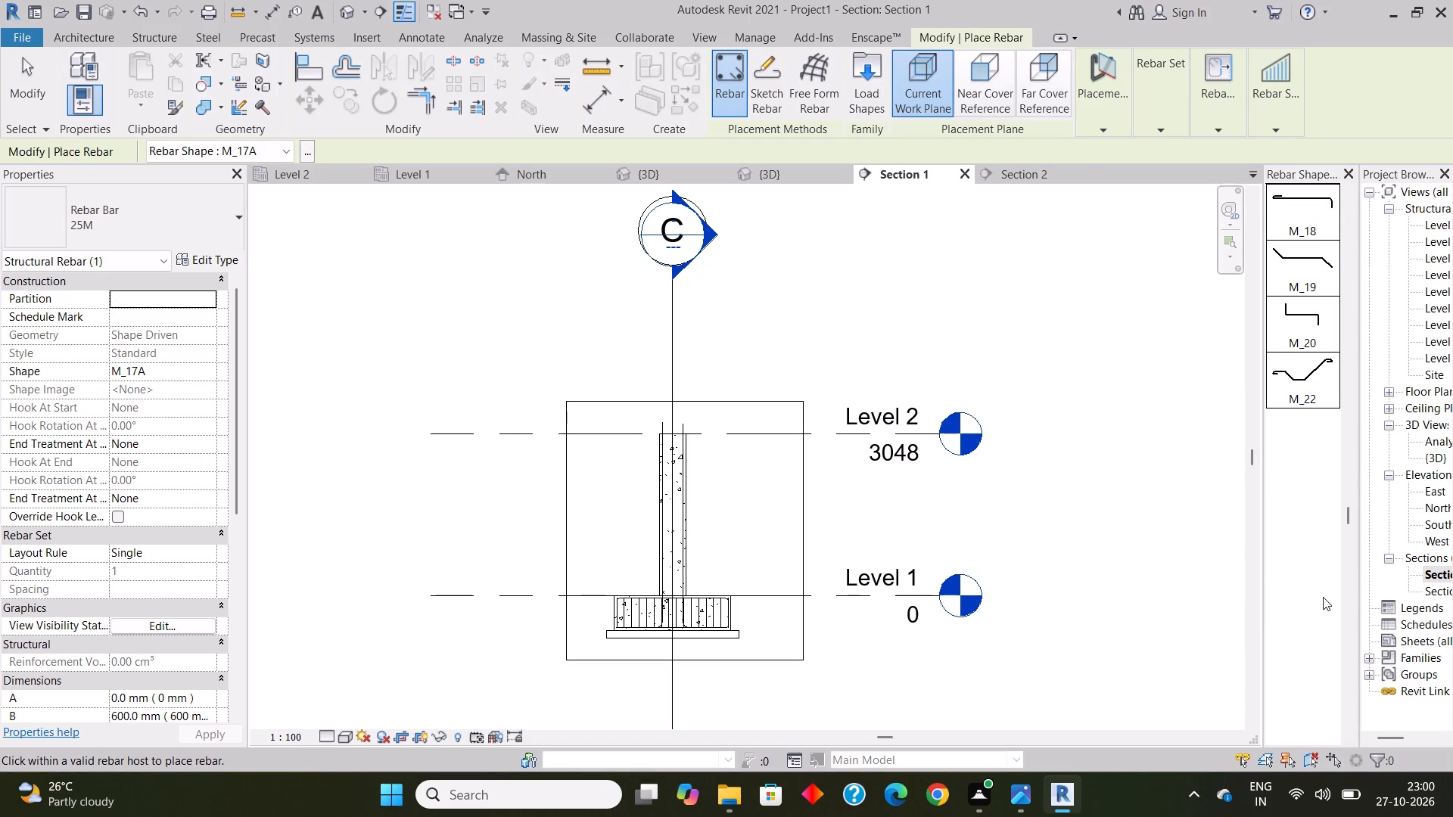
{"action": "scroll", "coordinate": [1323, 597], "scroll_direction": "down", "scroll_amount": 12}
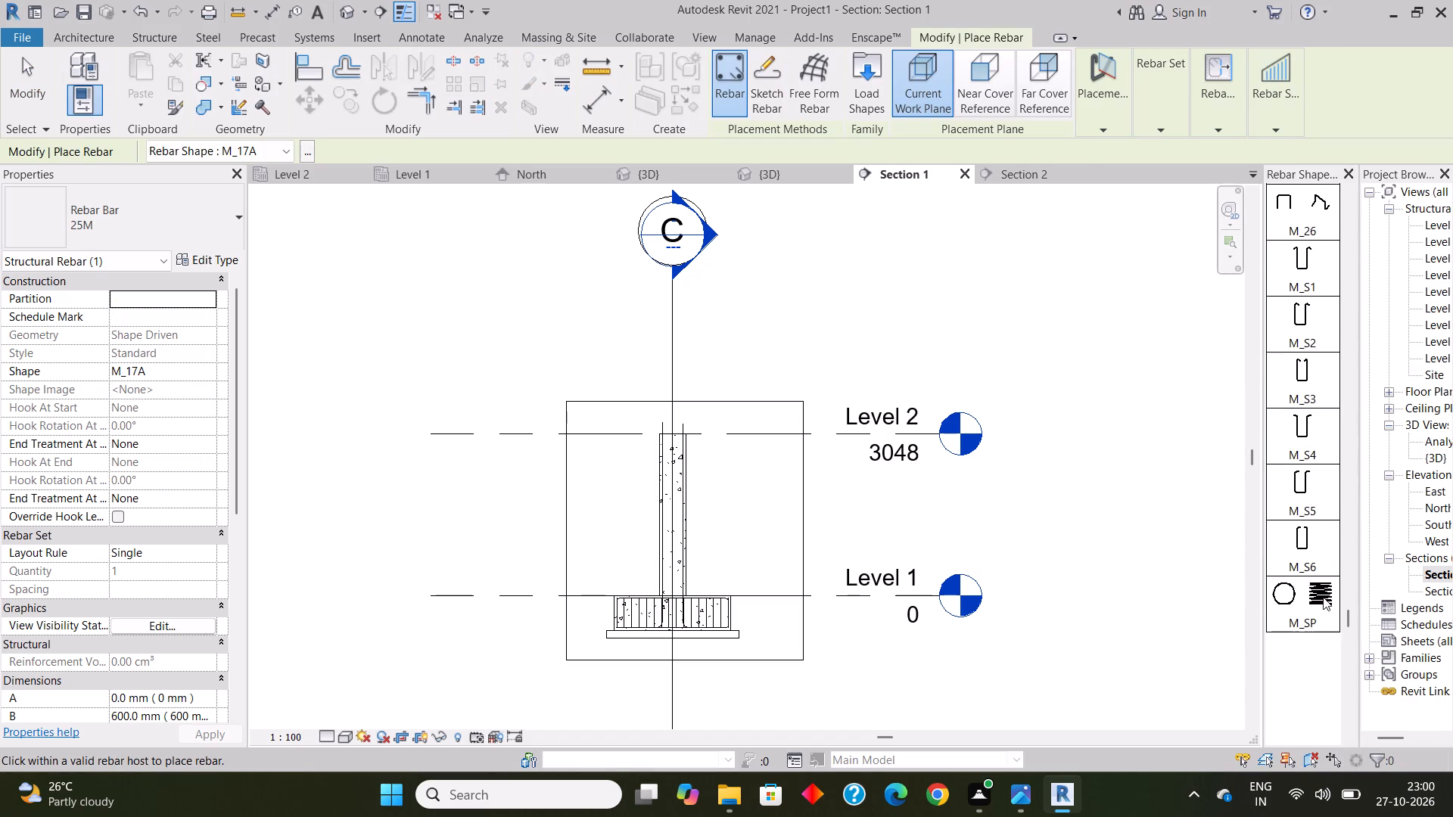
{"action": "left_click", "coordinate": [1308, 659]}
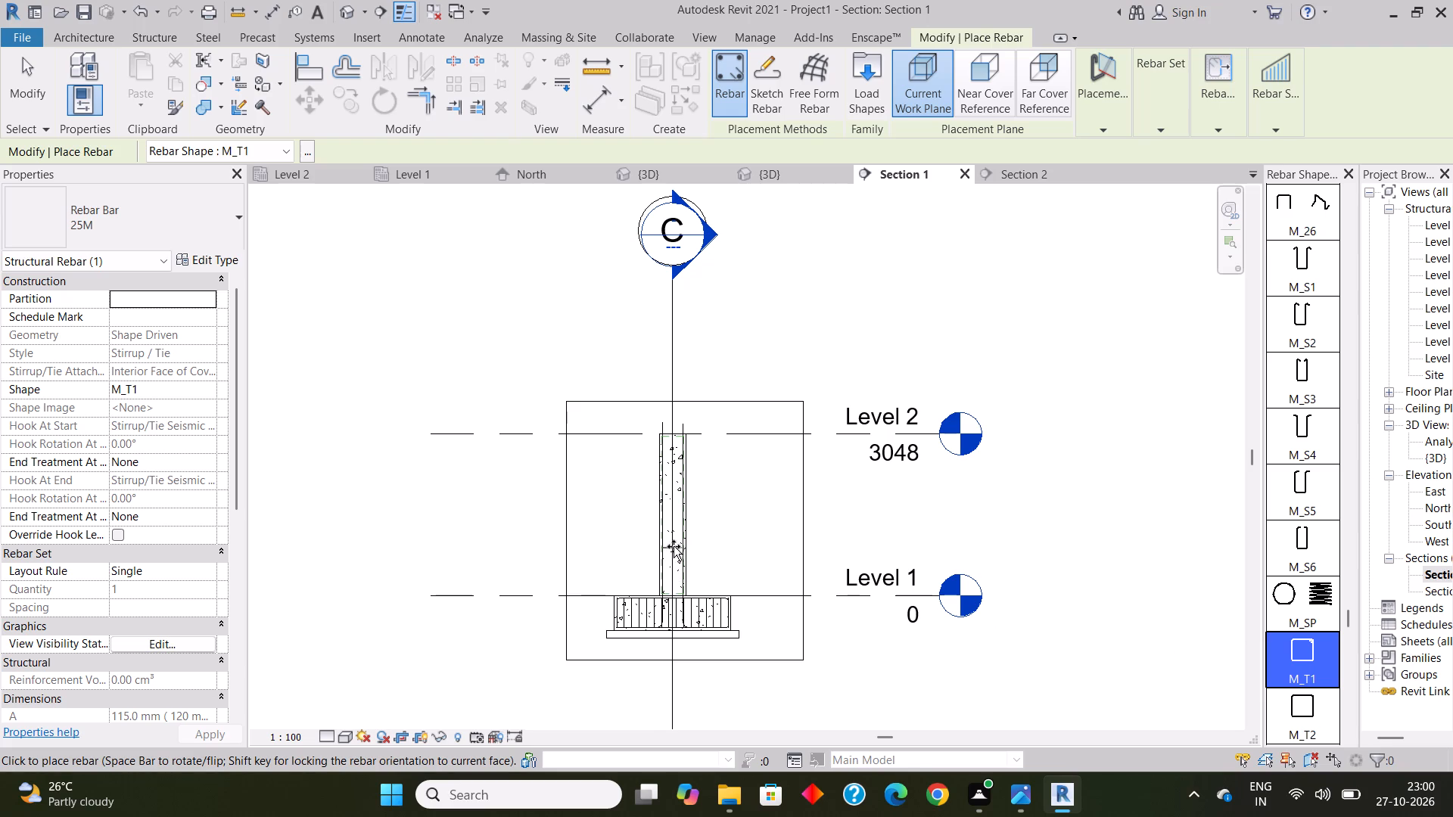
{"action": "scroll", "coordinate": [670, 539], "scroll_direction": "up", "scroll_amount": 10}
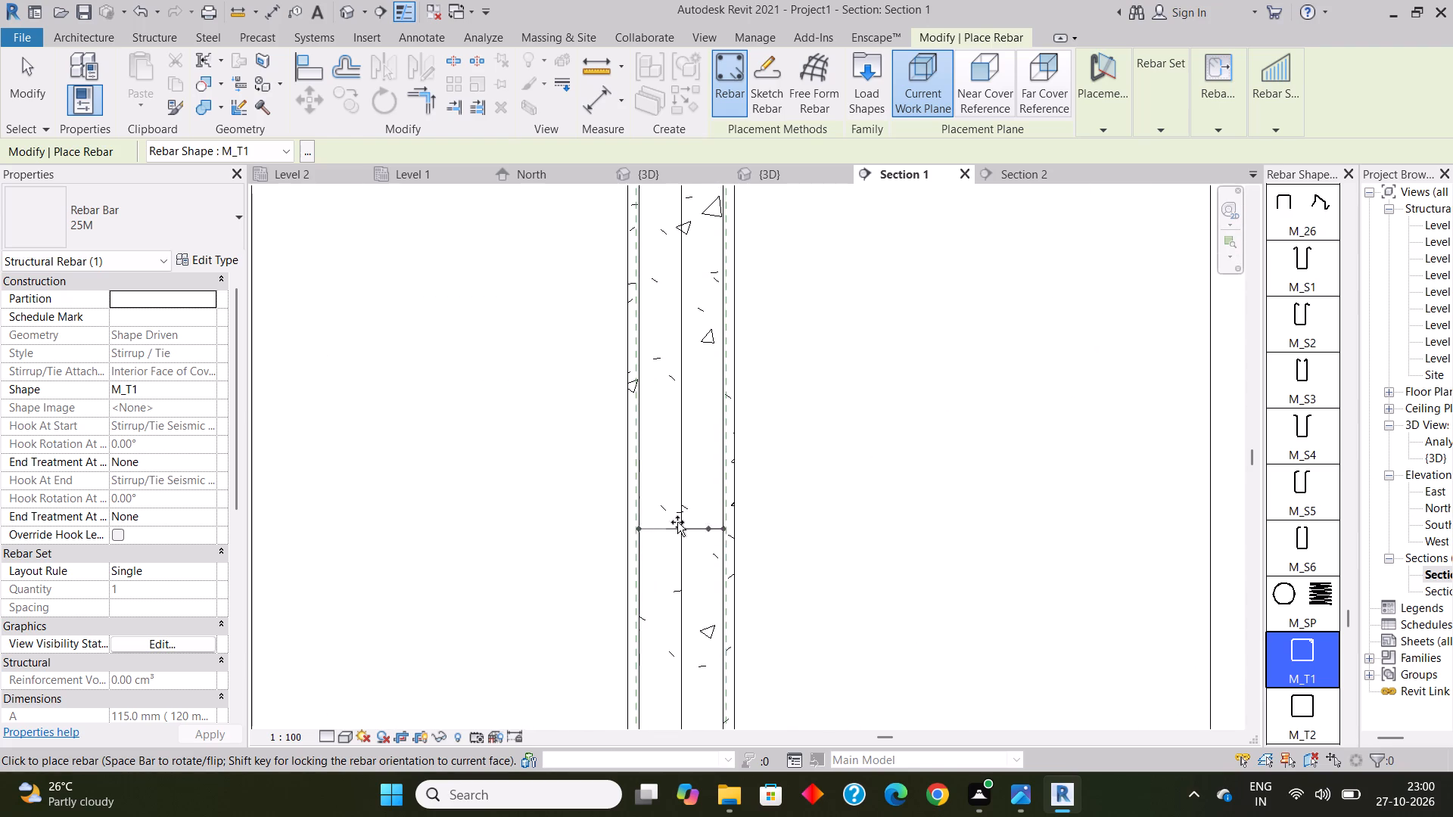
{"action": "left_click", "coordinate": [92, 173]}
{"action": "left_click", "coordinate": [112, 222]}
{"action": "scroll", "coordinate": [118, 322], "scroll_direction": "up", "scroll_amount": 3}
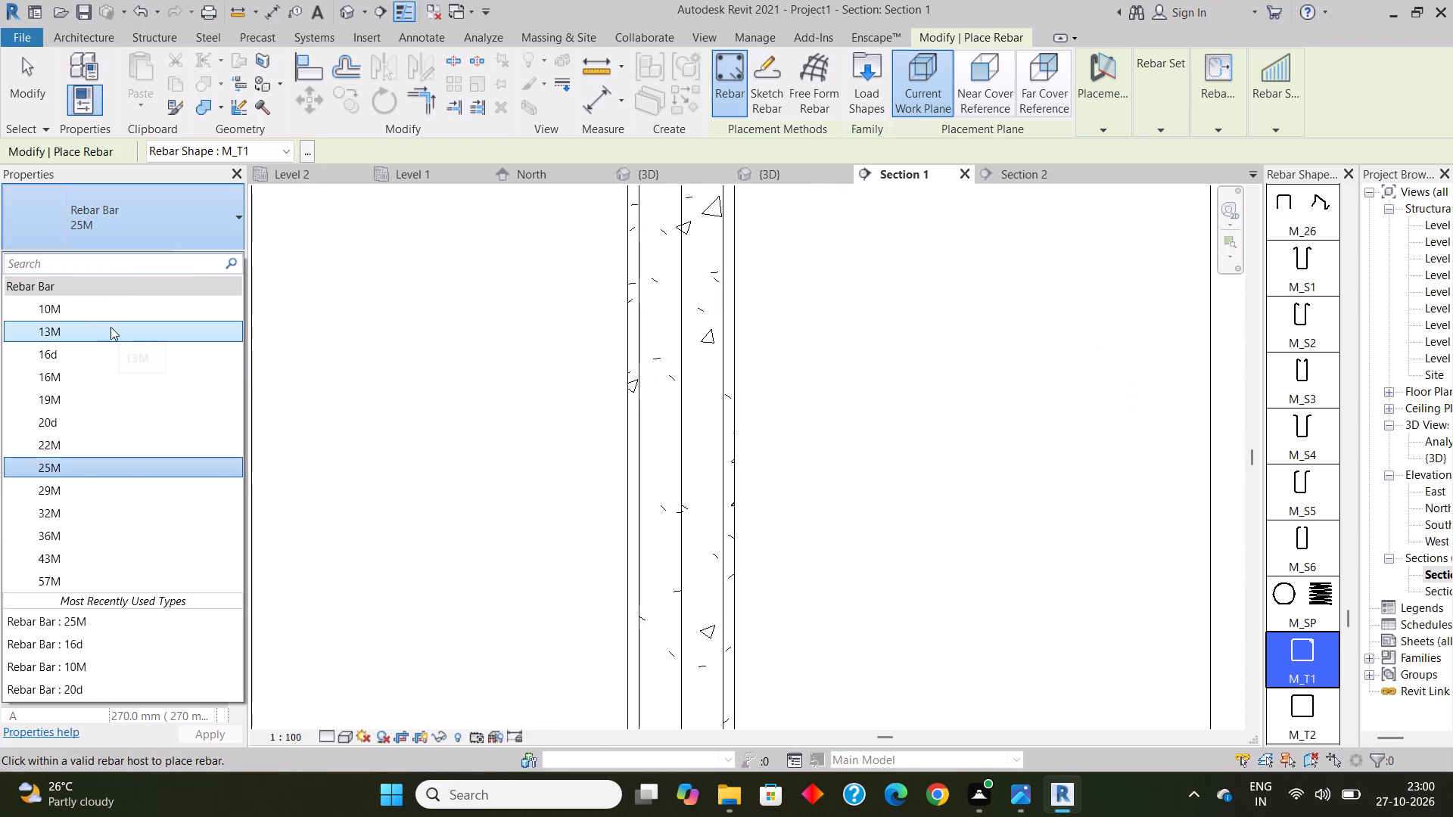
{"action": "left_click", "coordinate": [100, 315]}
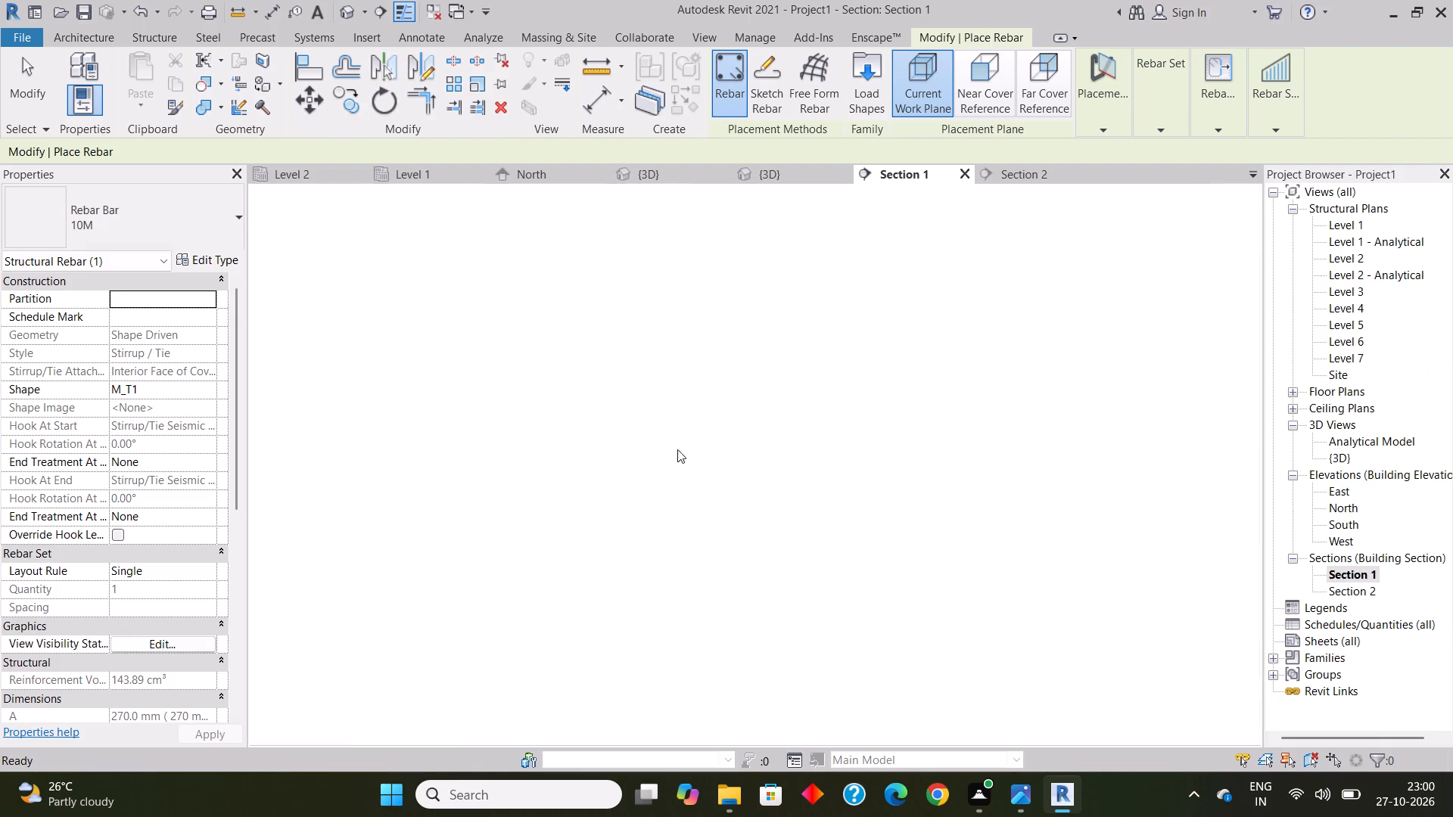
{"action": "left_click", "coordinate": [678, 449]}
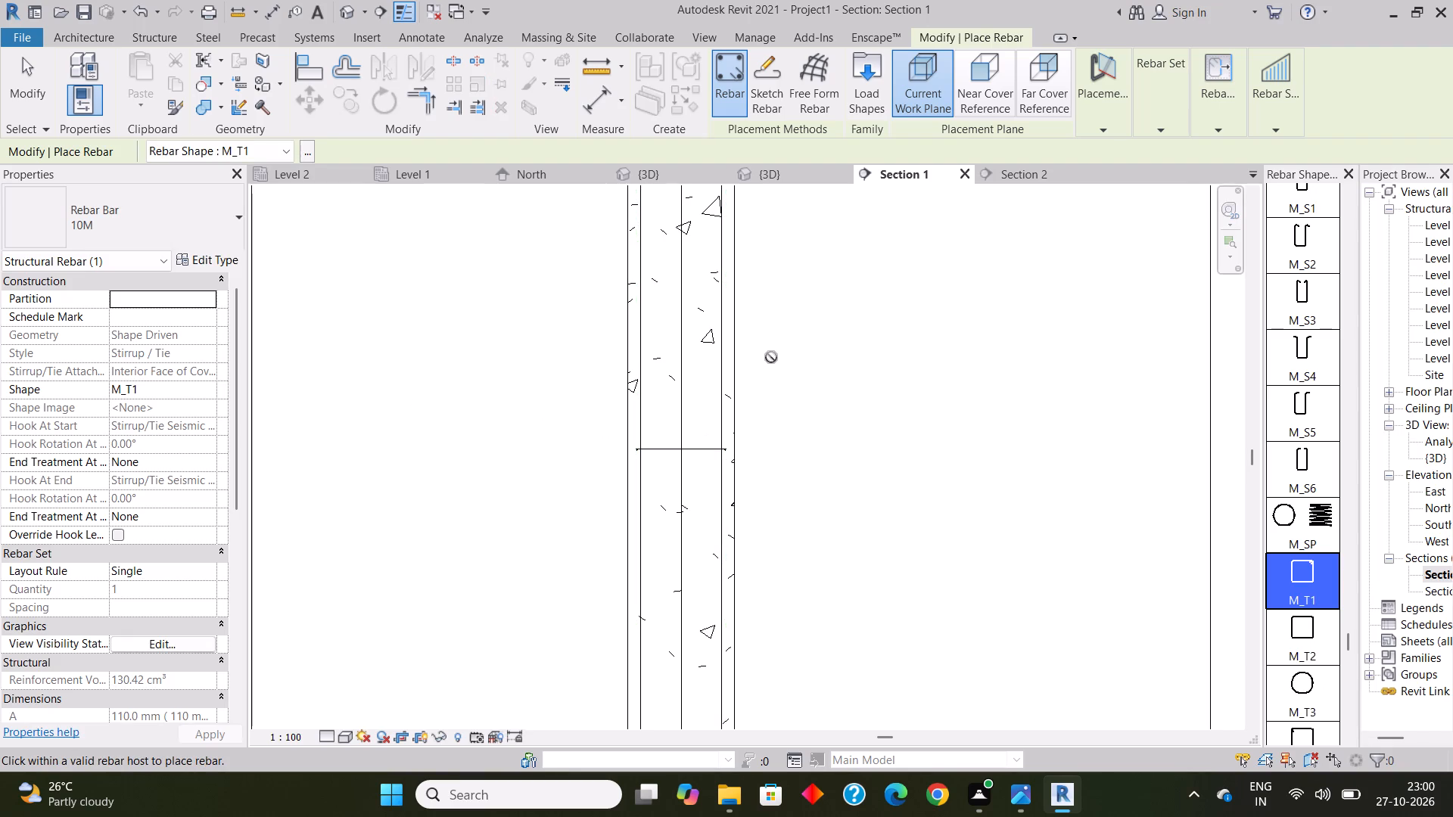
{"action": "key", "text": "Escape"}
Set the layout rule of the placed column tie to Maximum Spacing.
{"action": "left_click", "coordinate": [702, 447]}
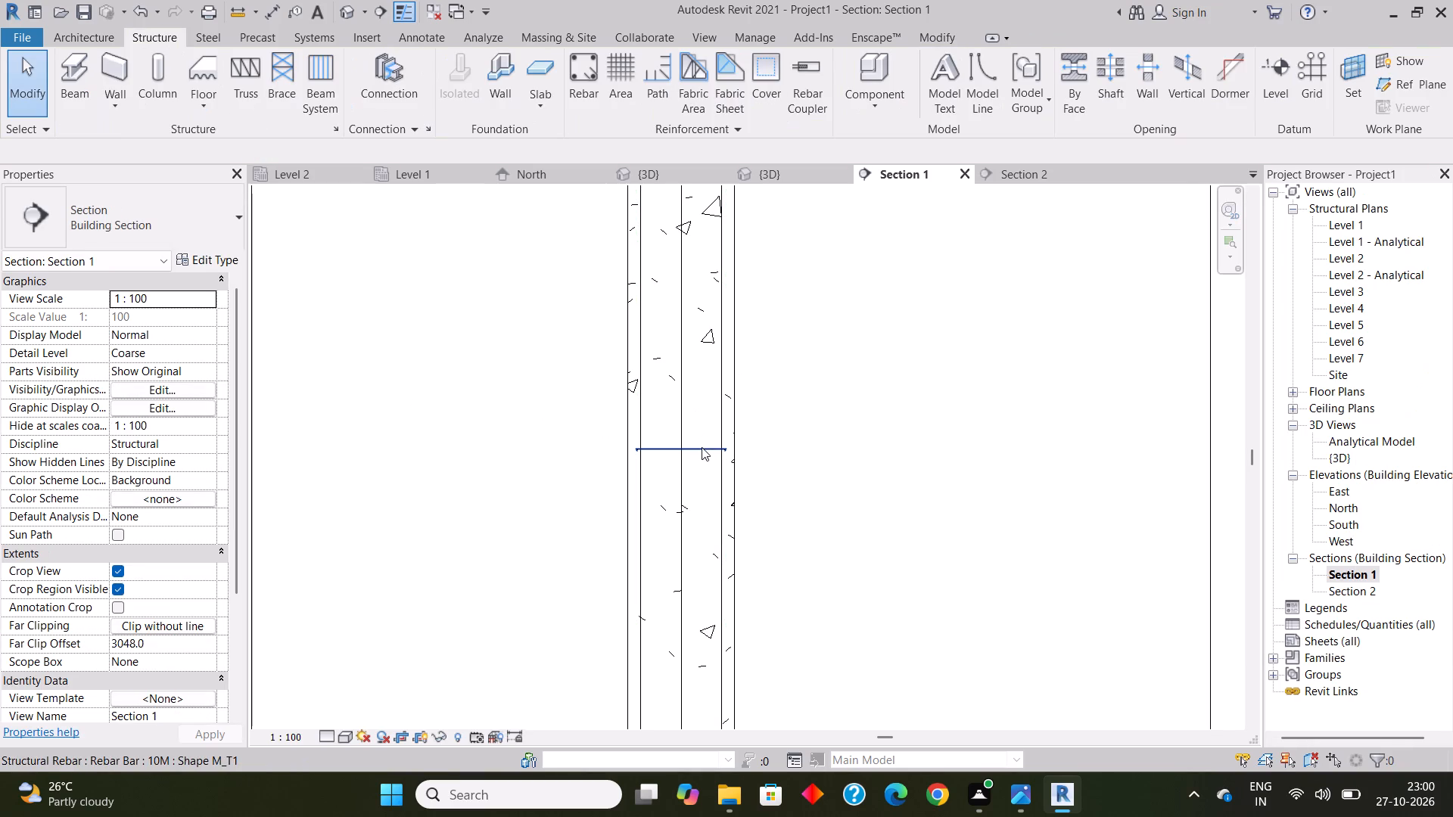
{"action": "left_click", "coordinate": [911, 60]}
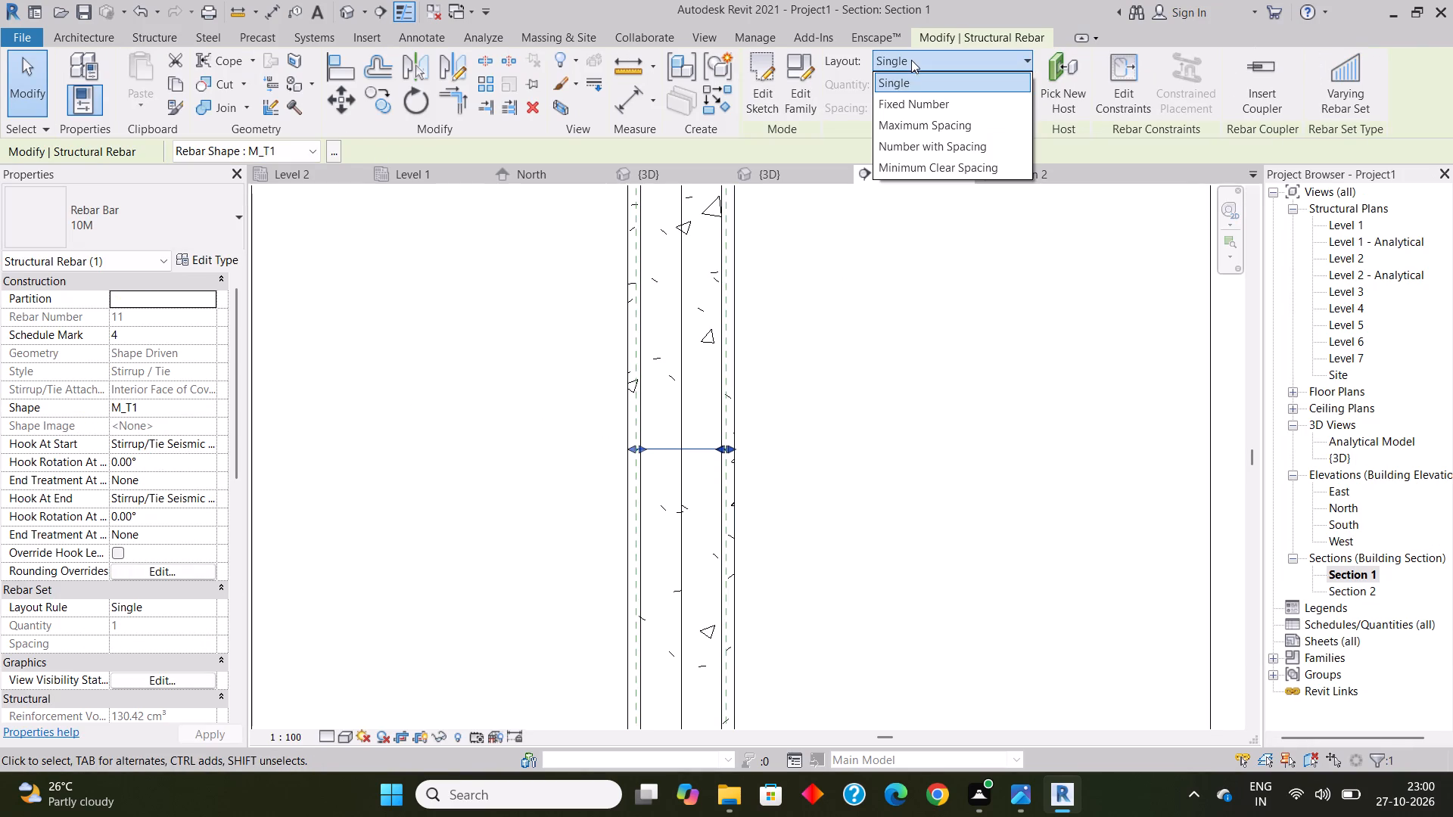
{"action": "left_click", "coordinate": [930, 134]}
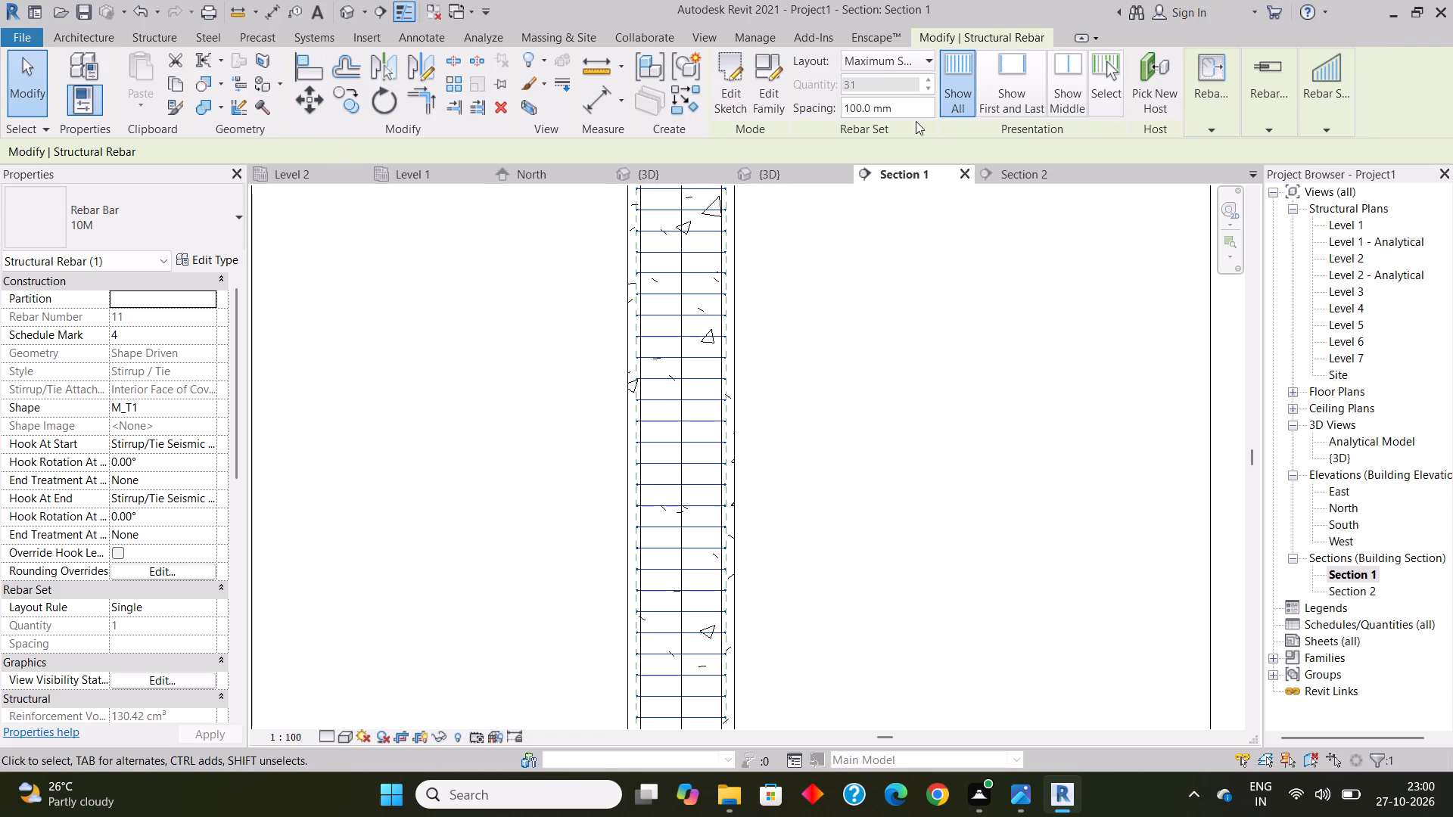
Set the maximum spacing of the column tie set to 150 mm and deselect it.
{"action": "left_click_drag", "start_coordinate": [898, 106], "coordinate": [723, 108]}
{"action": "type", "text": "150mm"}
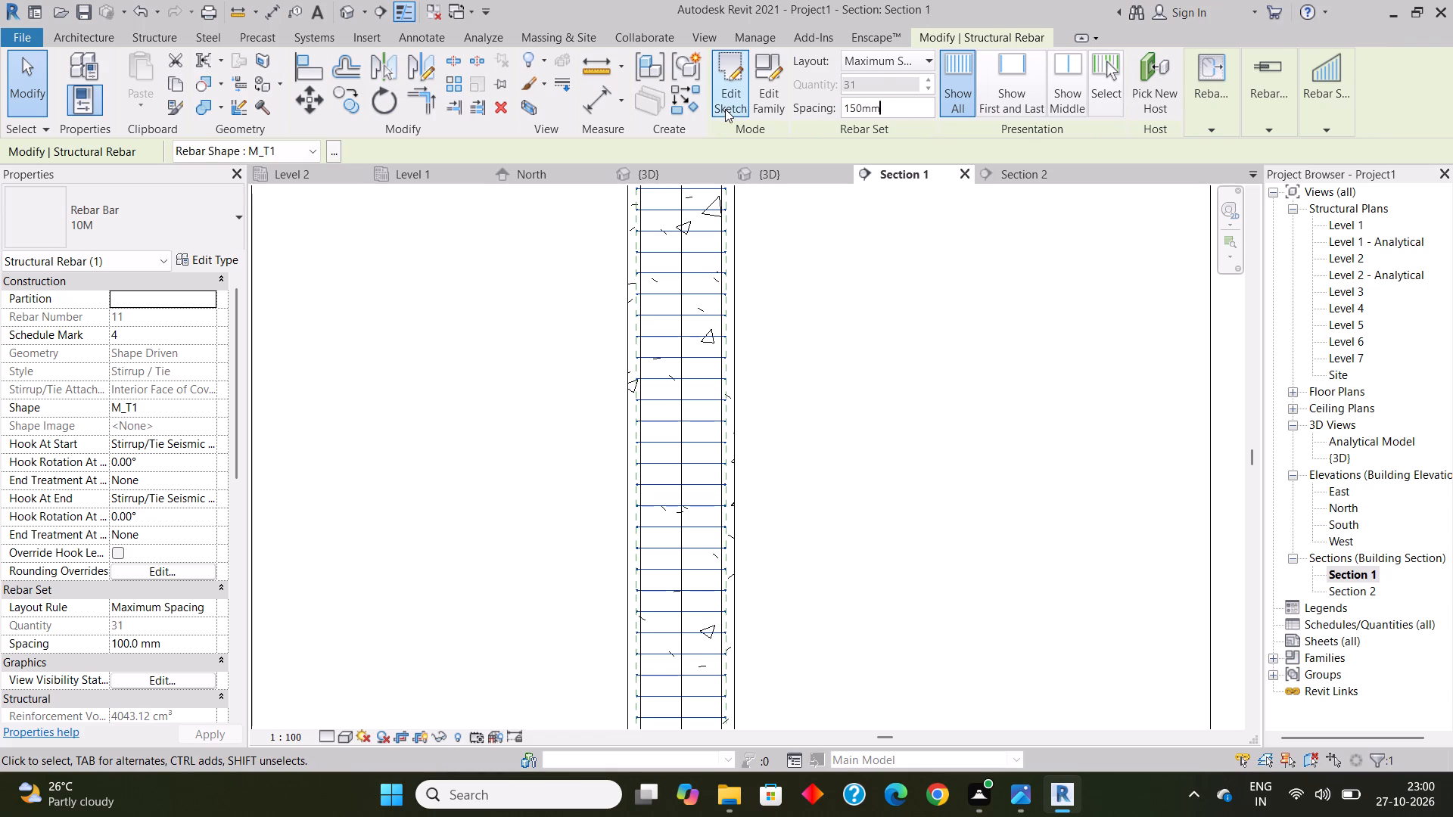
{"action": "key", "text": "Return"}
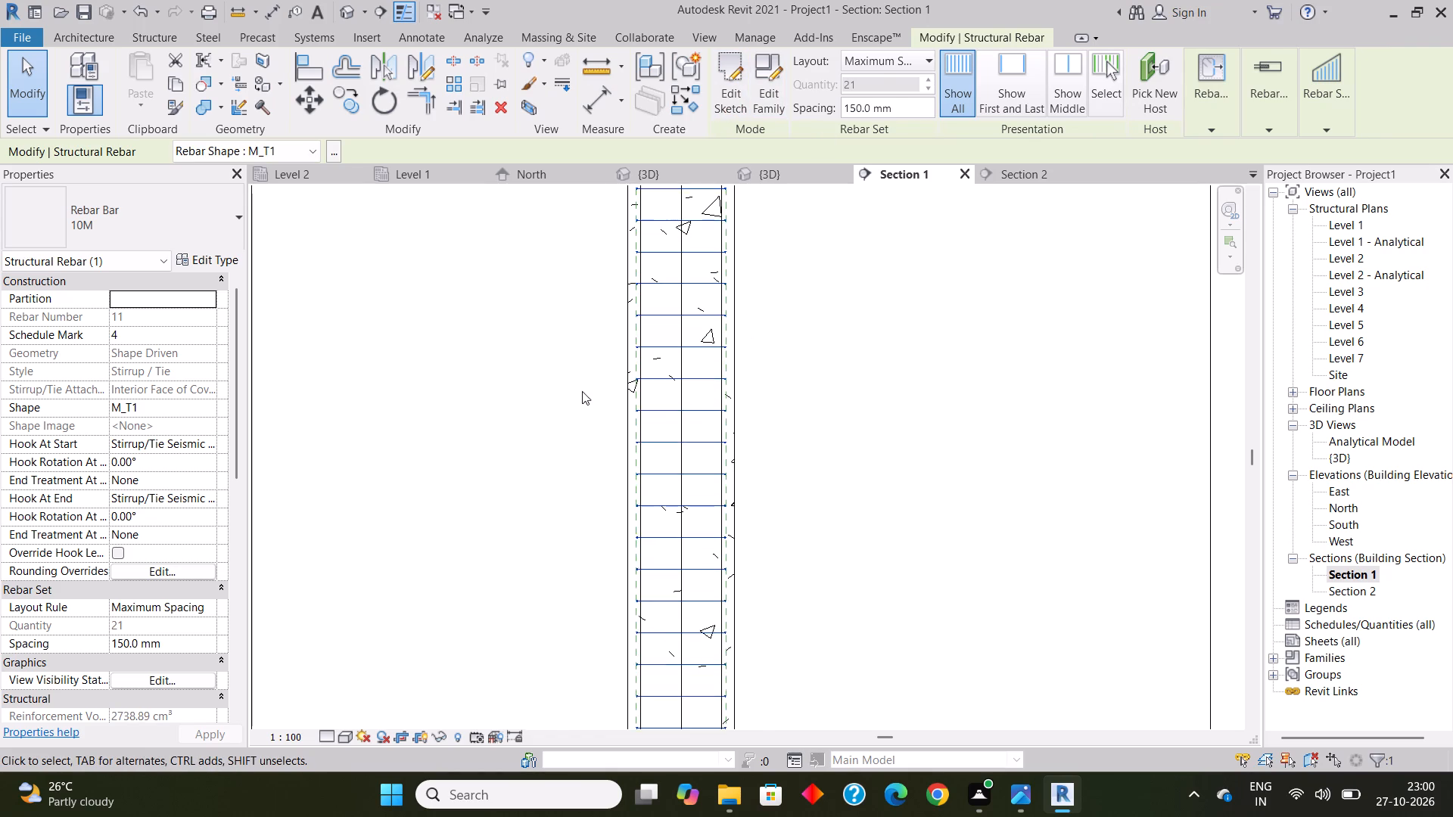
{"action": "scroll", "coordinate": [498, 413], "scroll_direction": "down", "scroll_amount": 7}
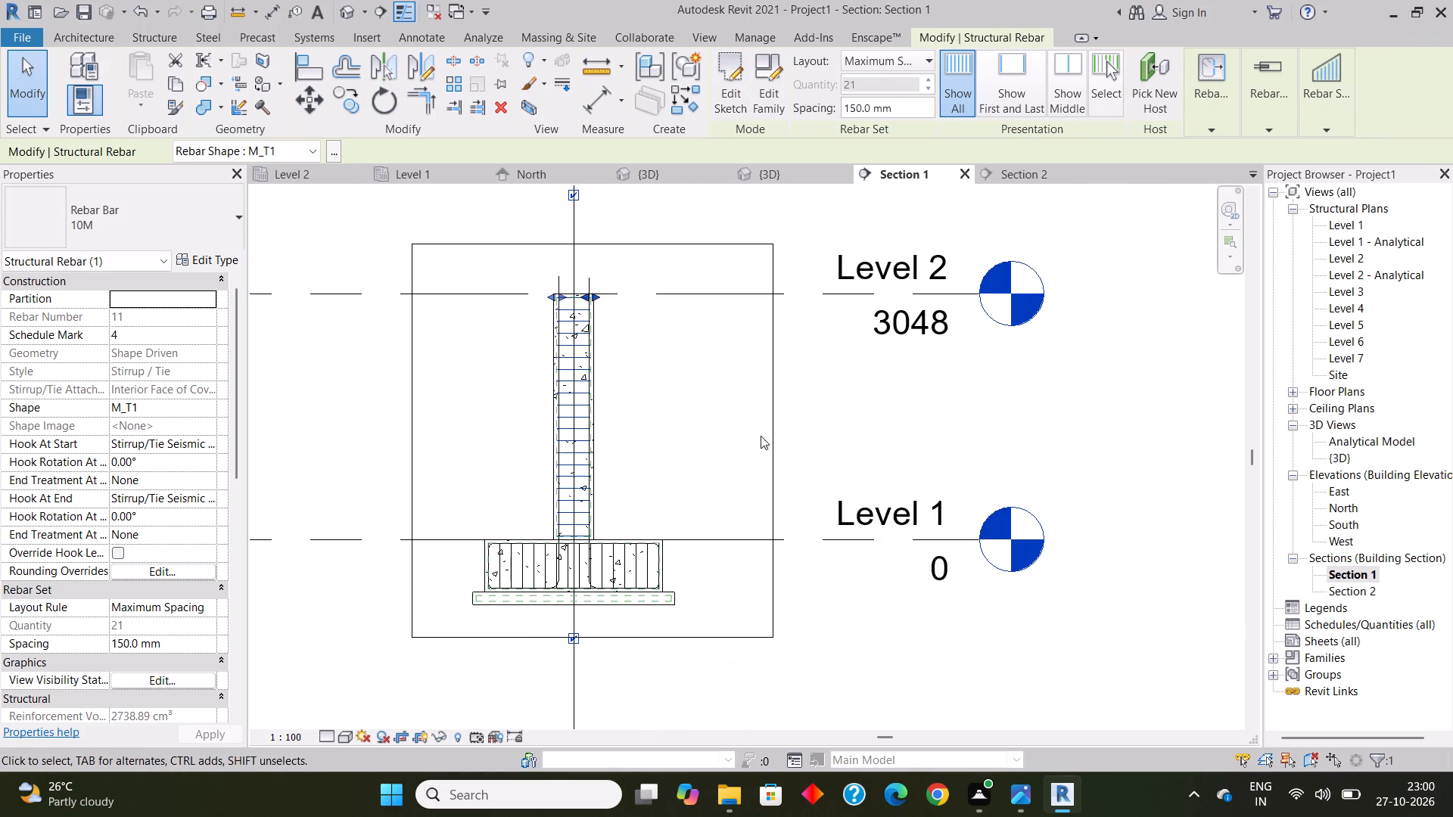
{"action": "left_click", "coordinate": [831, 419]}
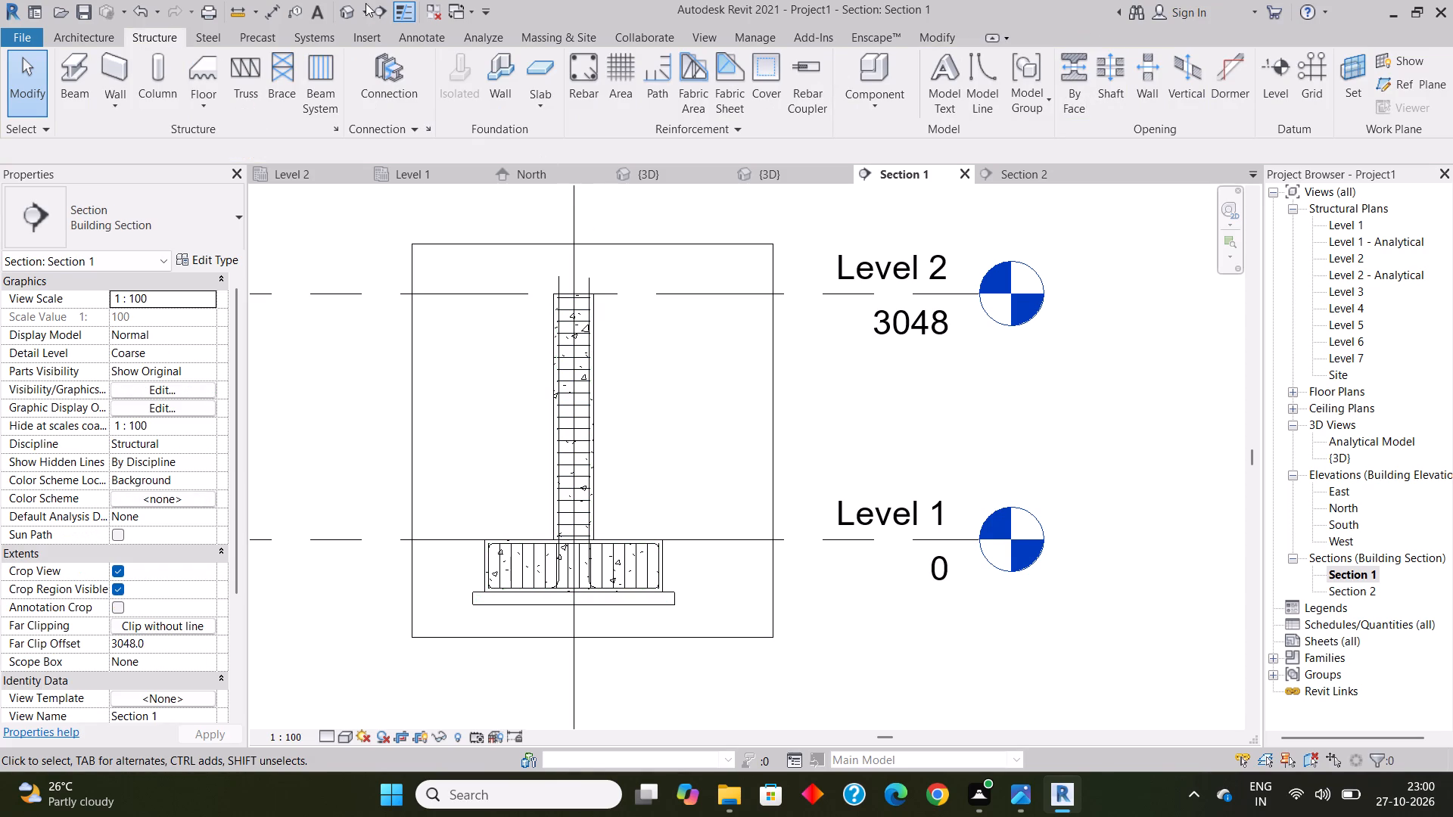
In the Level 1 plan, copy the footing at grid C-4 with its column and reinforcement to grid intersection D-4, with multiple copies enabled.
{"action": "left_click", "coordinate": [347, 14]}
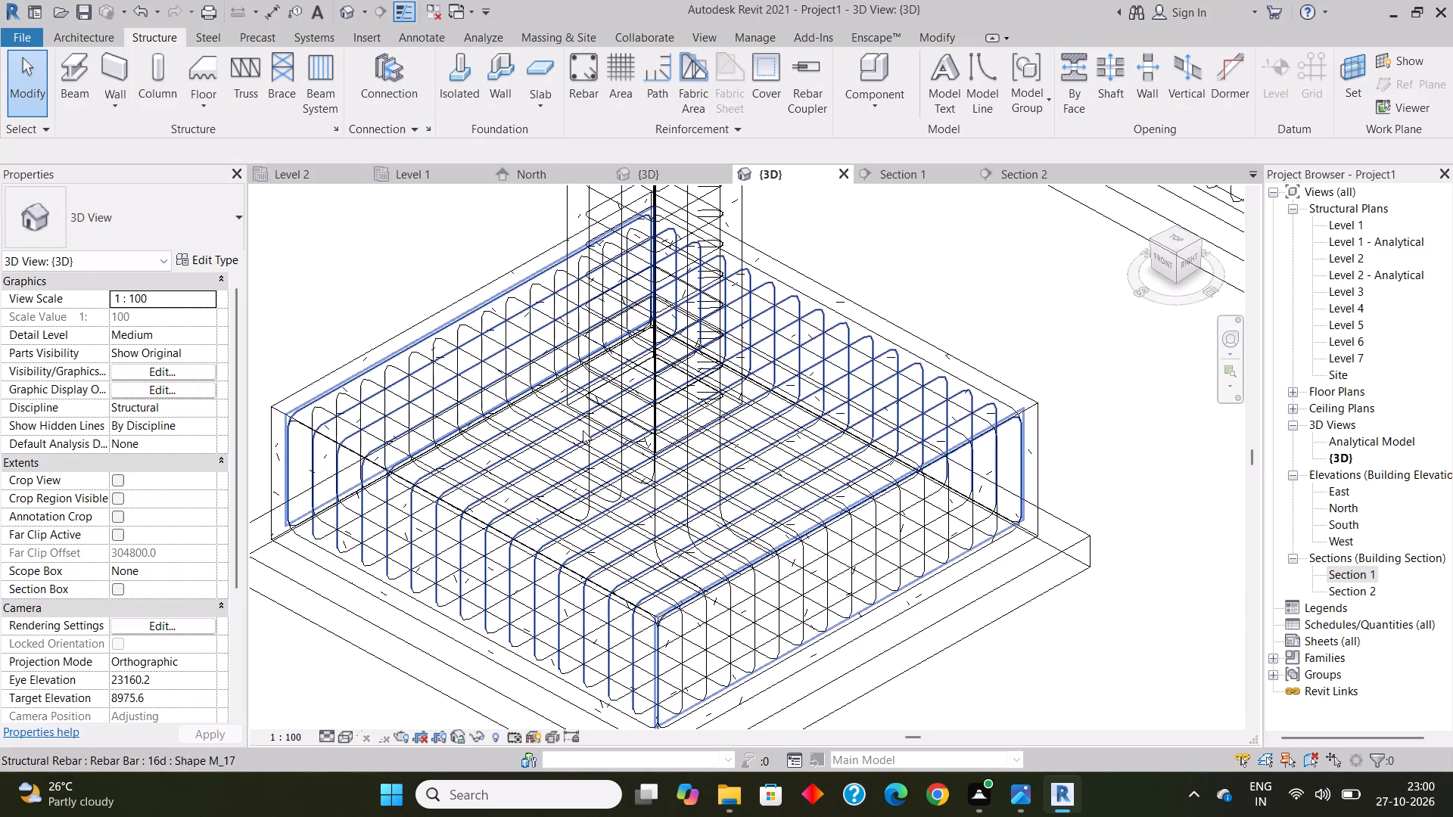
{"action": "scroll", "coordinate": [627, 502], "scroll_direction": "down", "scroll_amount": 9}
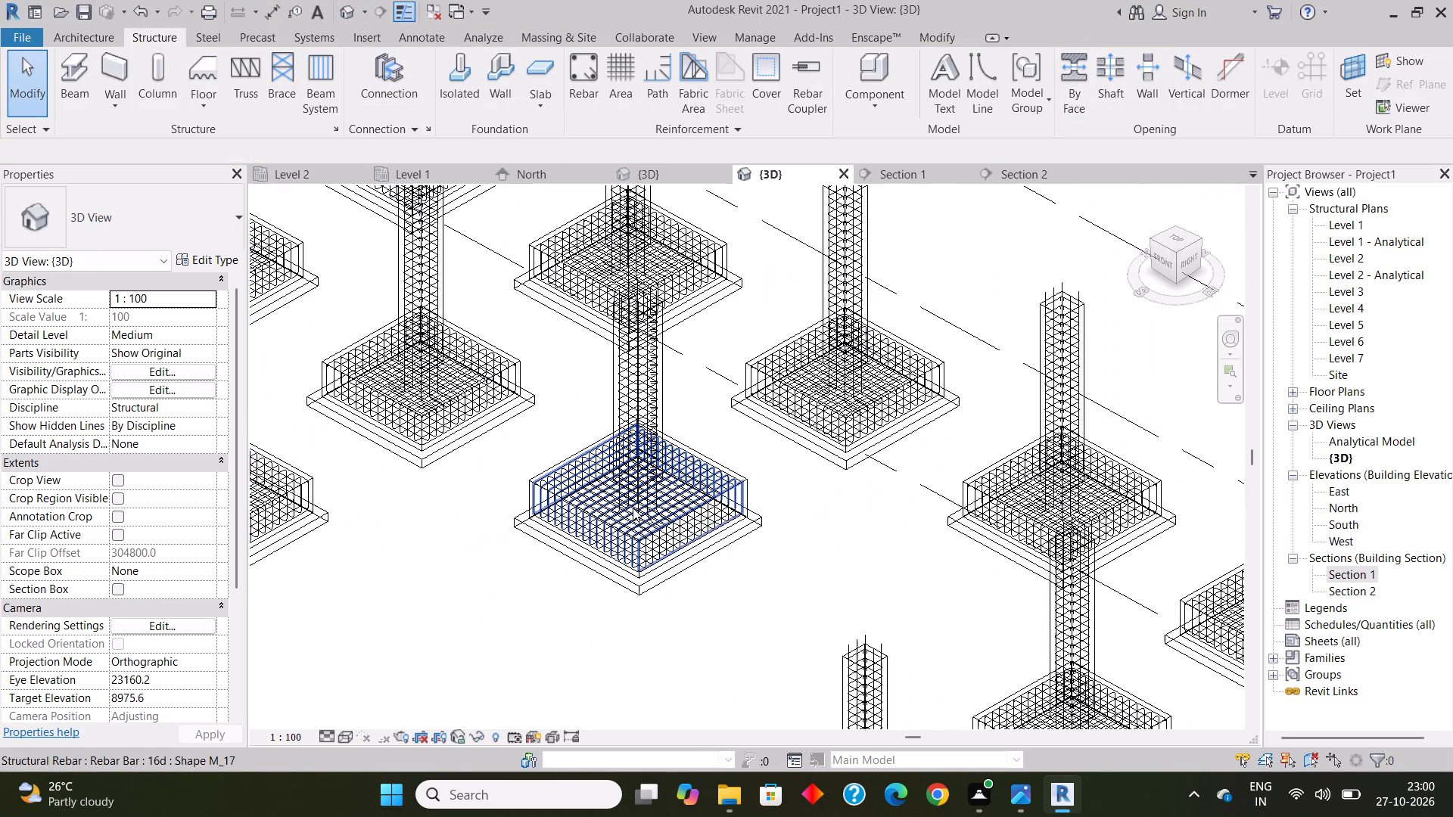
{"action": "scroll", "coordinate": [633, 507], "scroll_direction": "down", "scroll_amount": 2}
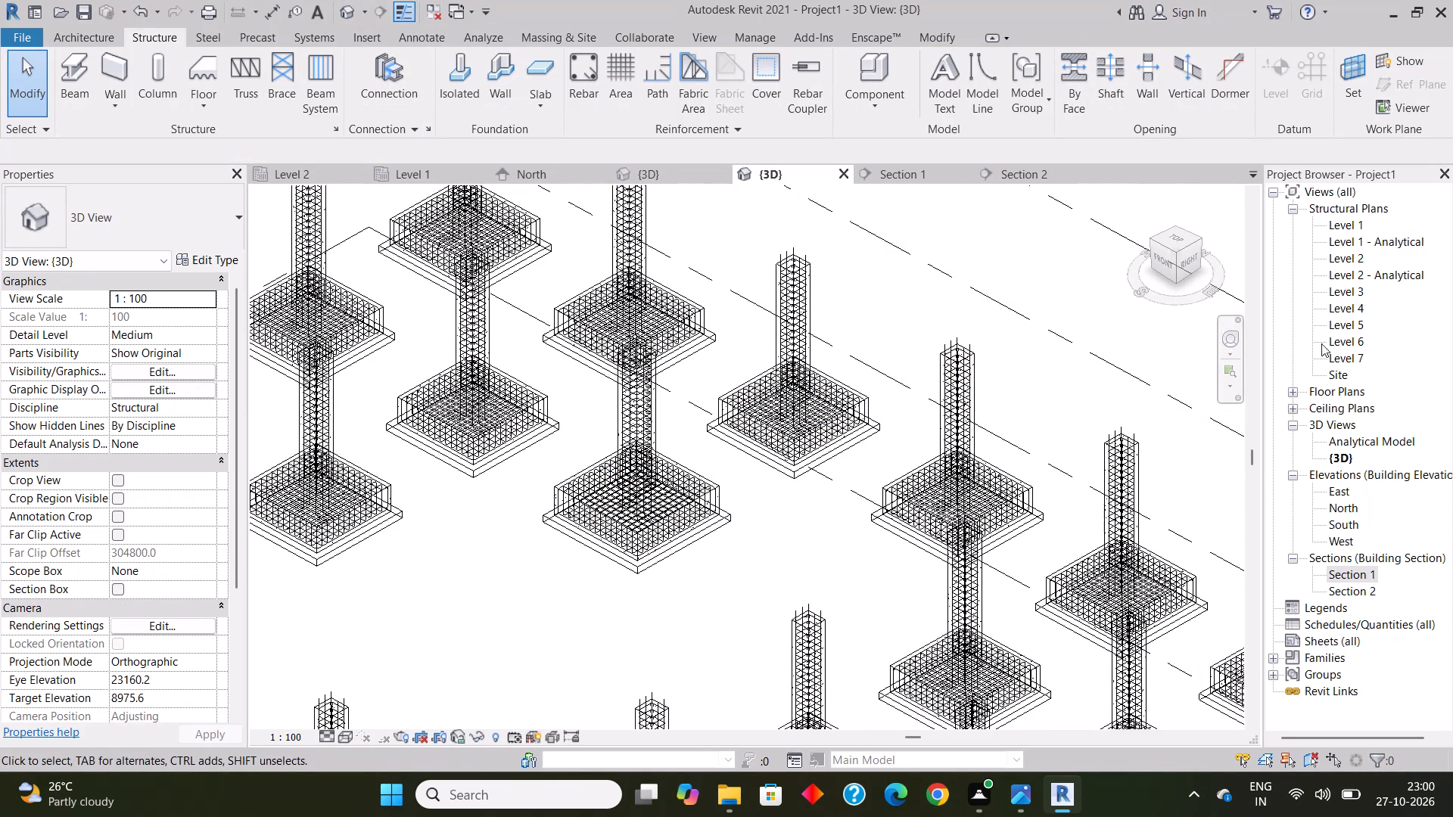
{"action": "double_click", "coordinate": [1352, 227]}
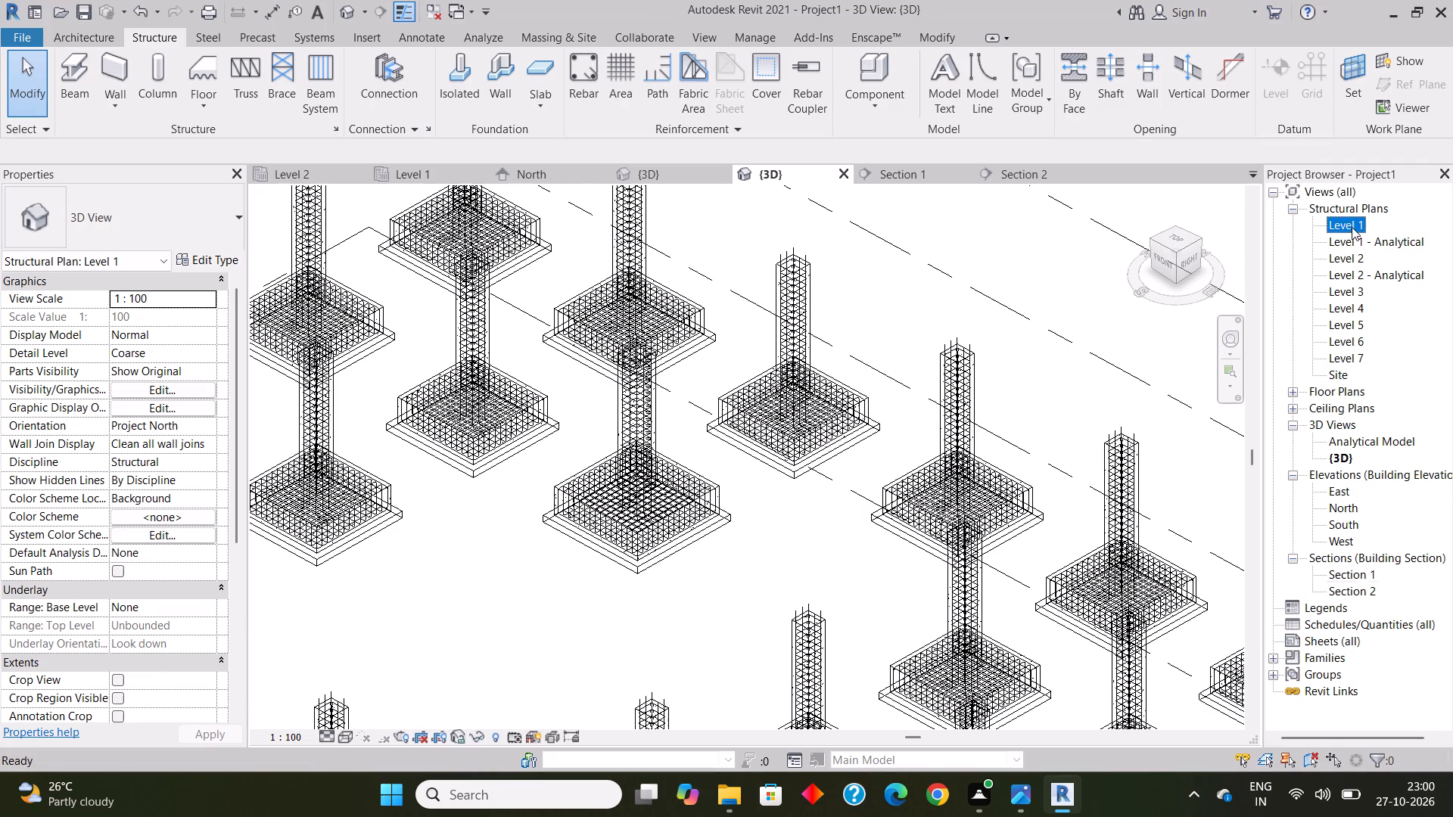
{"action": "scroll", "coordinate": [613, 399], "scroll_direction": "up", "scroll_amount": 5}
{"action": "left_click_drag", "start_coordinate": [542, 231], "coordinate": [611, 308]}
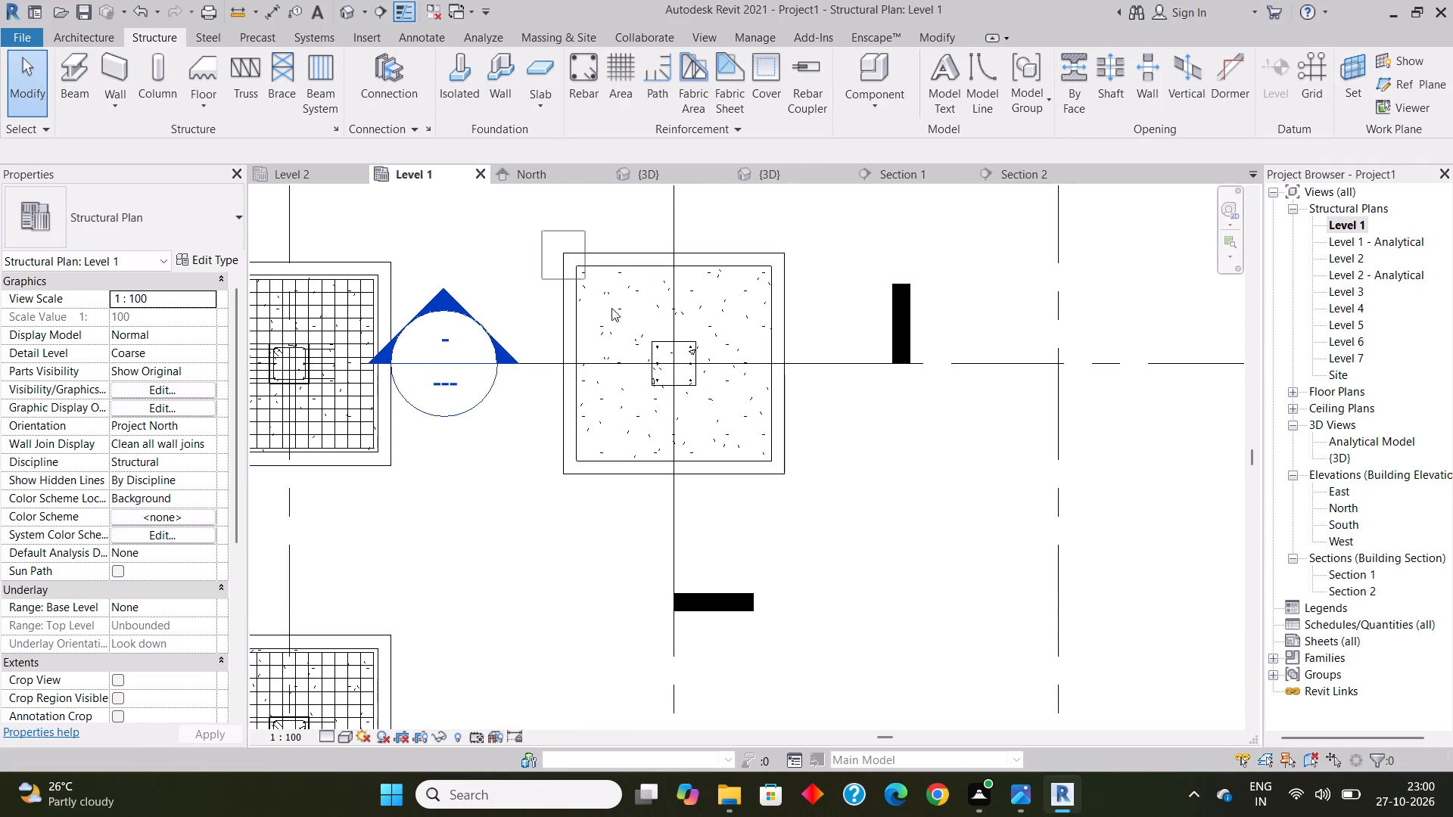
{"action": "left_click_drag", "start_coordinate": [611, 308], "coordinate": [815, 508]}
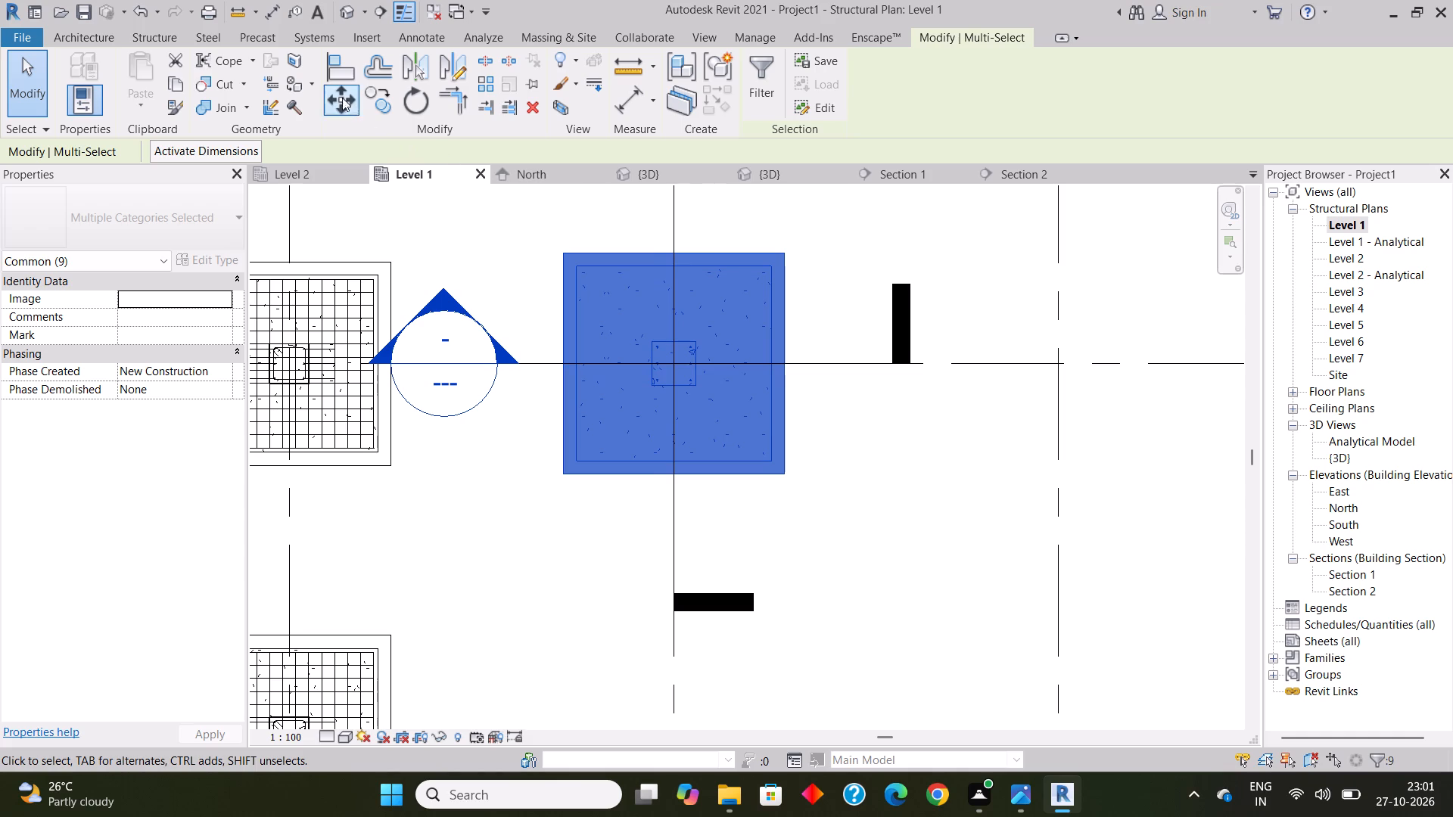
{"action": "left_click", "coordinate": [382, 104]}
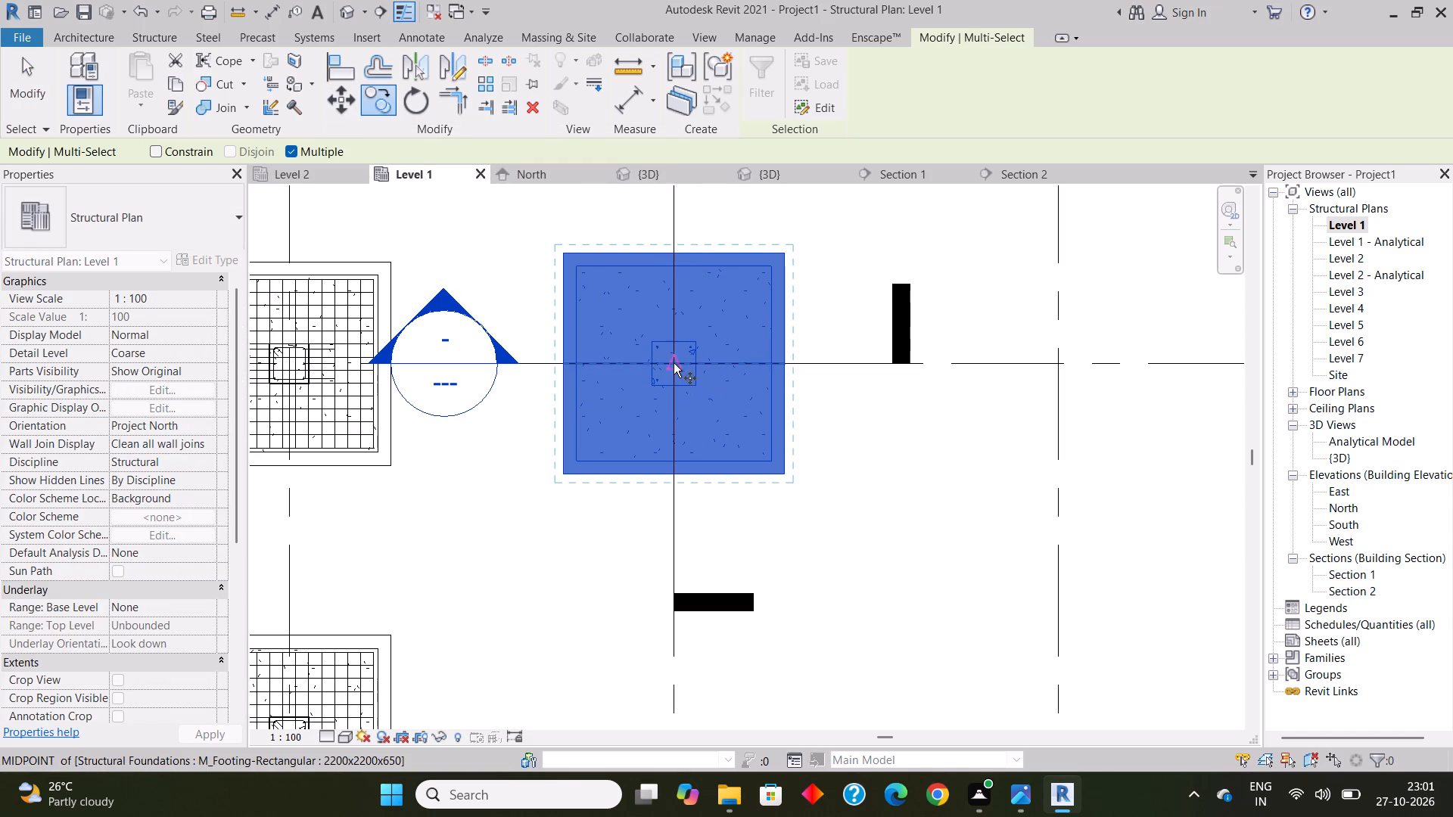
{"action": "left_click", "coordinate": [674, 363]}
{"action": "scroll", "coordinate": [873, 438], "scroll_direction": "down", "scroll_amount": 2}
{"action": "middle_click_drag", "start_coordinate": [873, 437], "coordinate": [548, 447]}
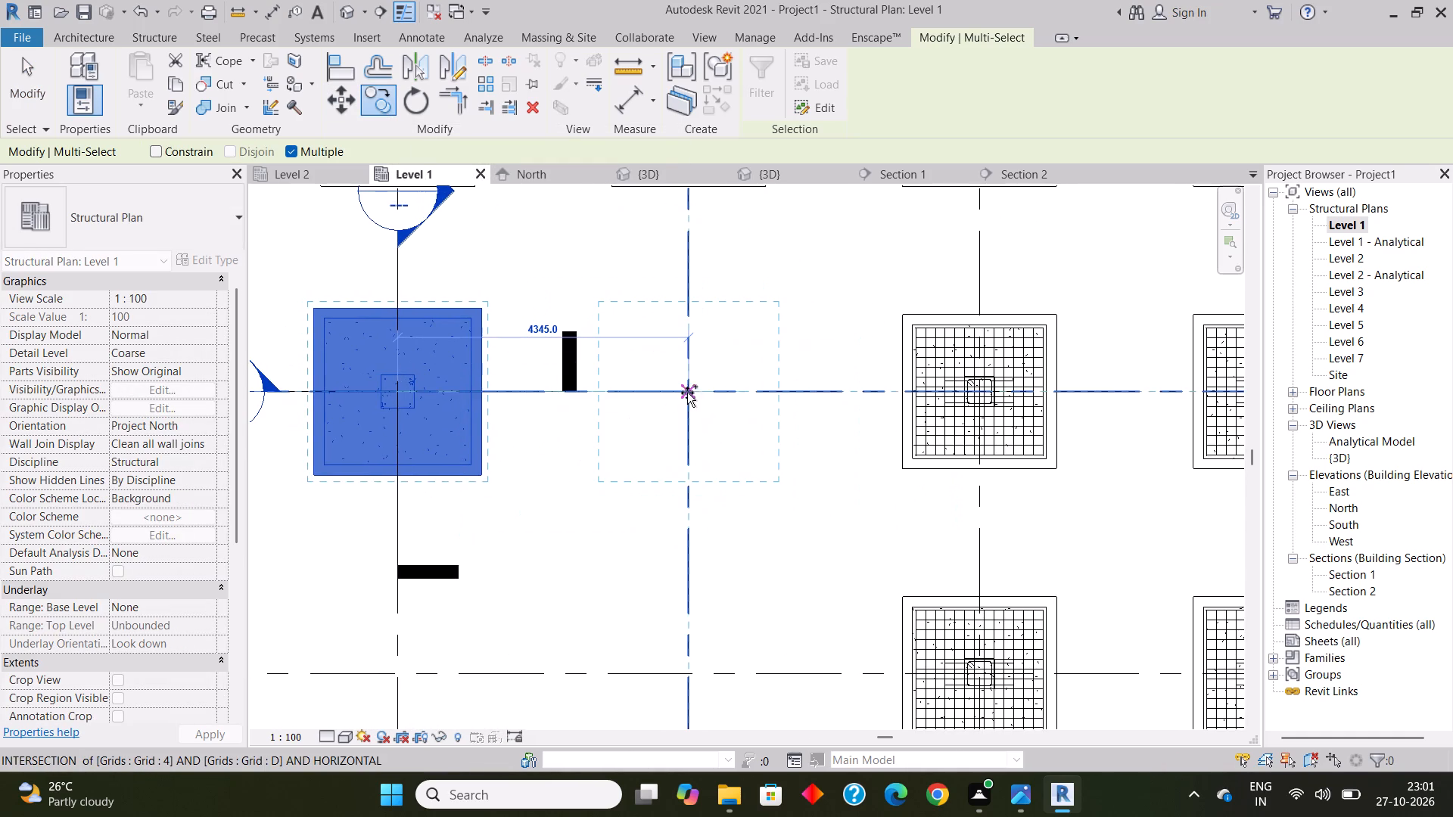
{"action": "left_click", "coordinate": [689, 391]}
Place further copies of the reinforced footing and column at grid intersections D-3, C-3, C-2 and D-2, and end the copying.
{"action": "scroll", "coordinate": [689, 391], "scroll_direction": "down", "scroll_amount": 2}
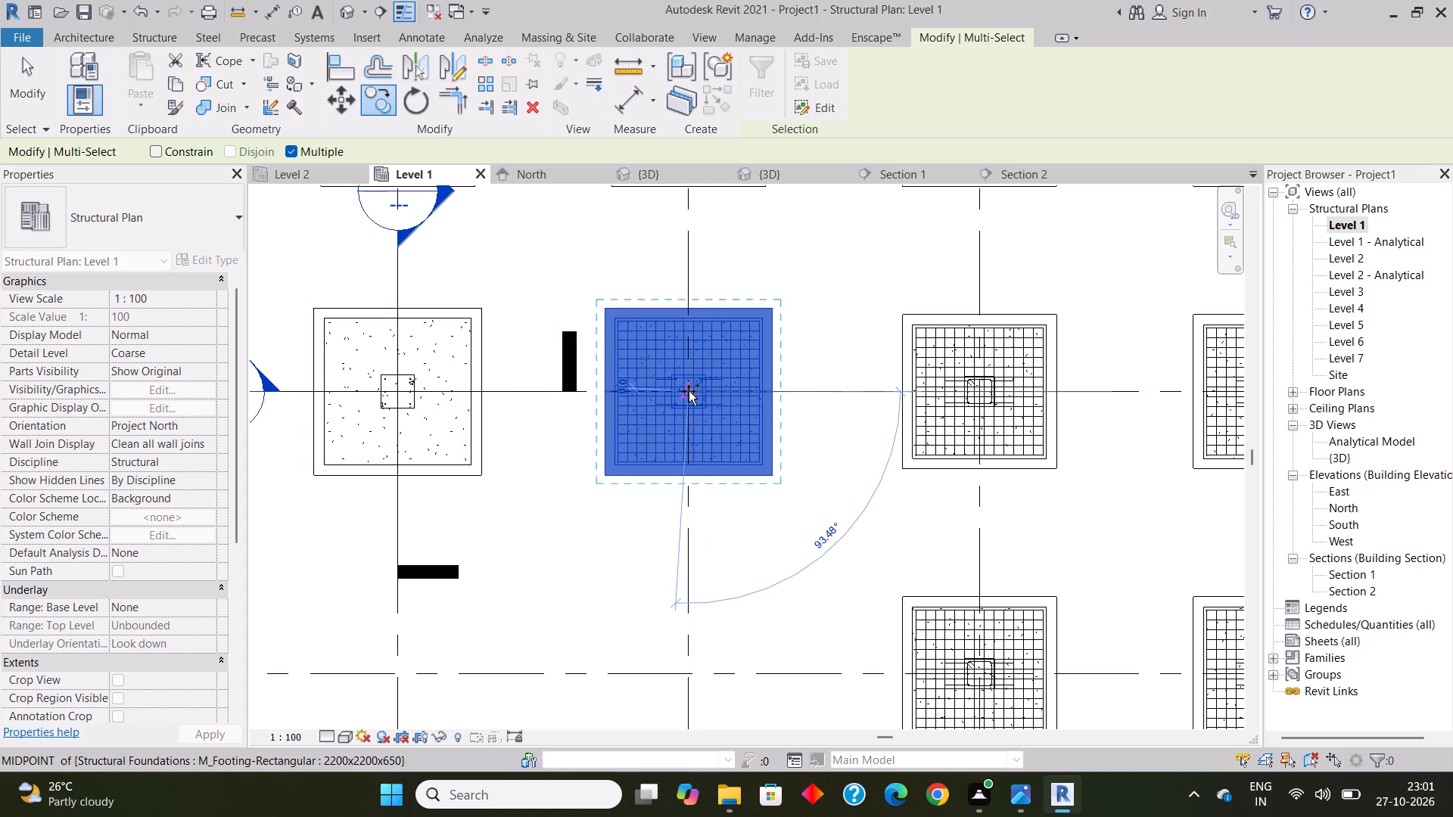
{"action": "scroll", "coordinate": [689, 391], "scroll_direction": "down", "scroll_amount": 1}
{"action": "middle_click_drag", "start_coordinate": [706, 523], "coordinate": [706, 394]}
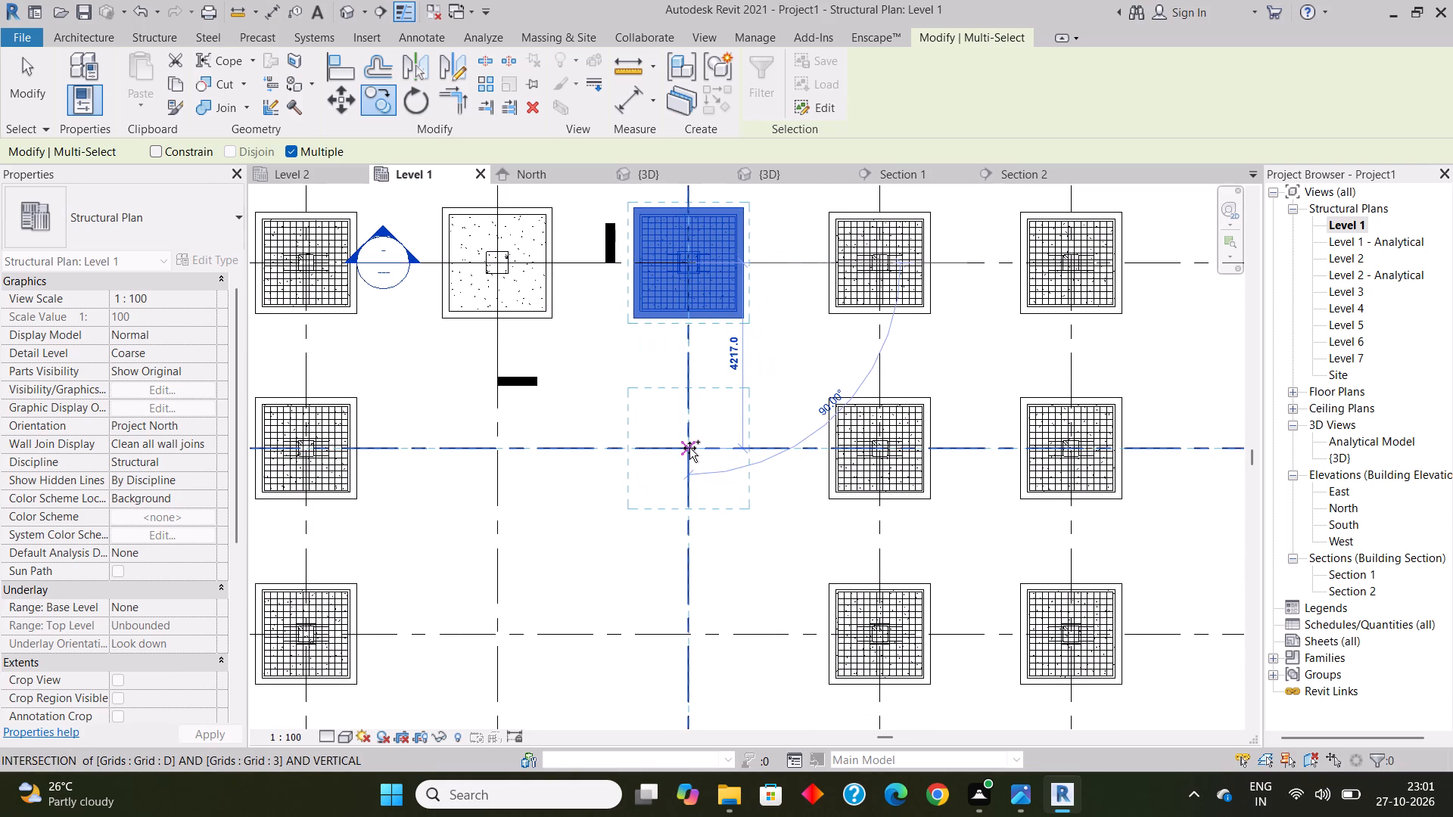
{"action": "left_click", "coordinate": [689, 448]}
{"action": "left_click", "coordinate": [496, 452]}
{"action": "scroll", "coordinate": [509, 601], "scroll_direction": "down", "scroll_amount": 3}
{"action": "middle_click_drag", "start_coordinate": [507, 601], "coordinate": [519, 467]}
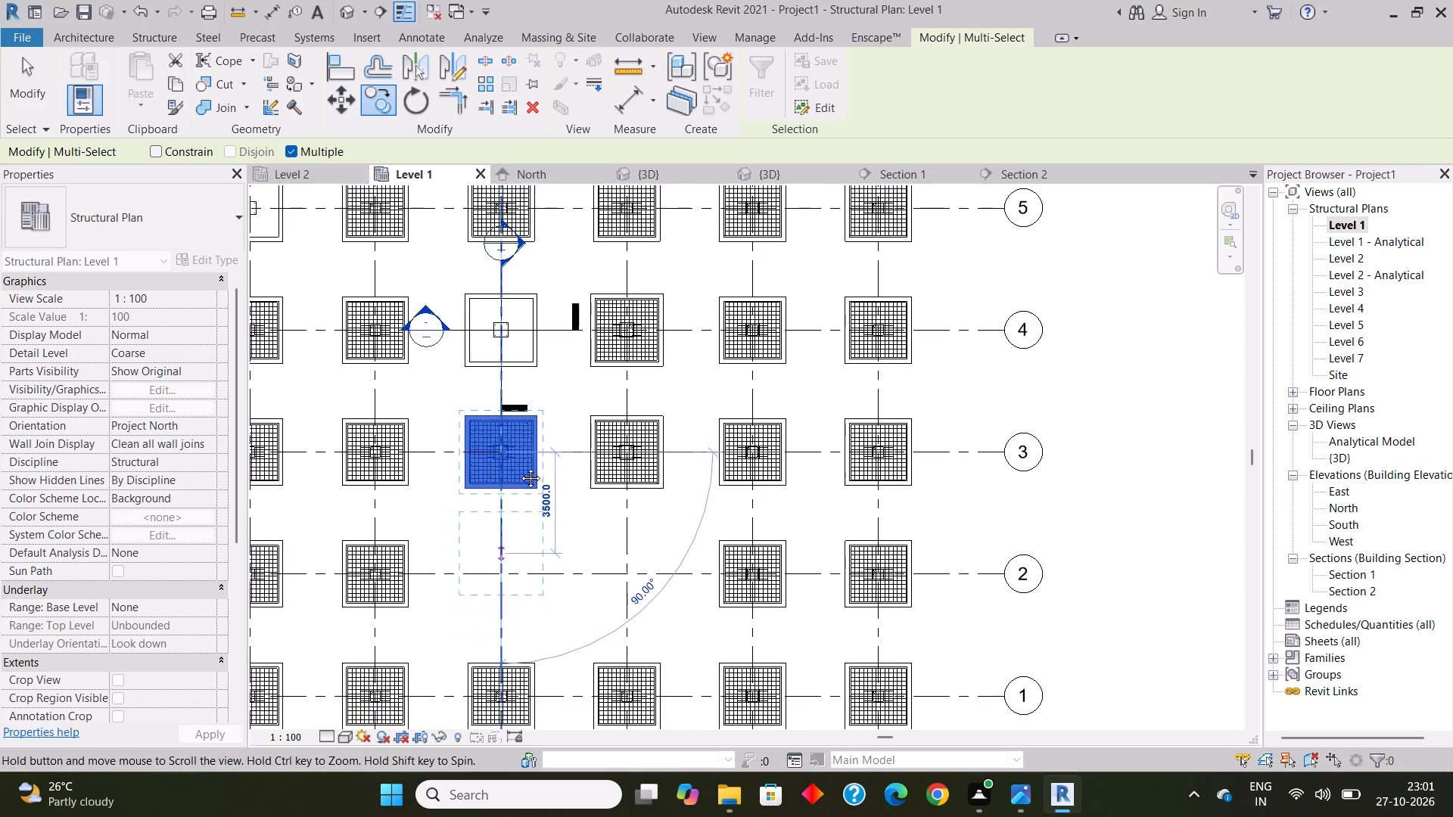
{"action": "middle_click_drag", "start_coordinate": [519, 467], "coordinate": [519, 464]}
{"action": "scroll", "coordinate": [507, 489], "scroll_direction": "up", "scroll_amount": 3}
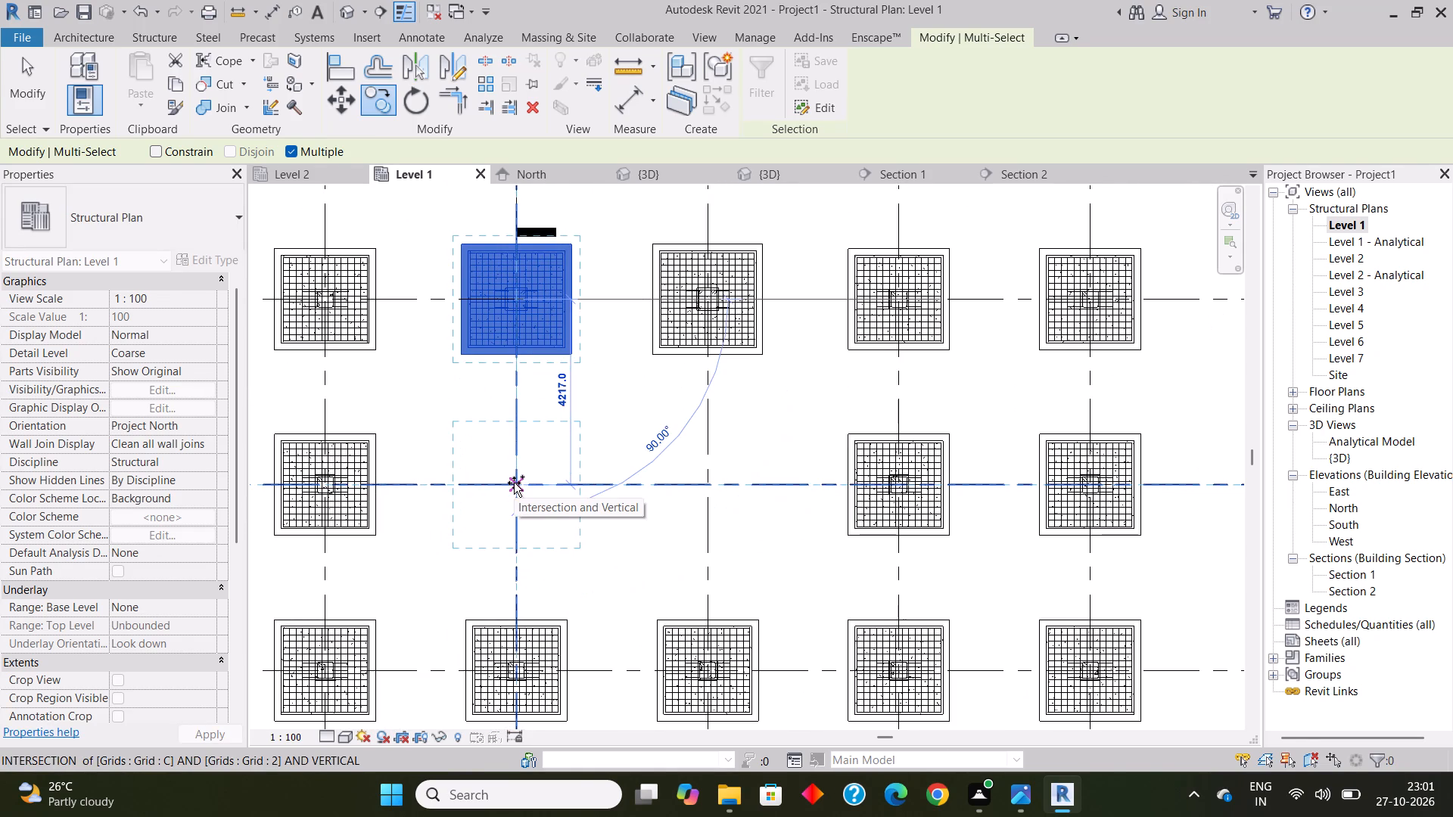
{"action": "left_click", "coordinate": [514, 483]}
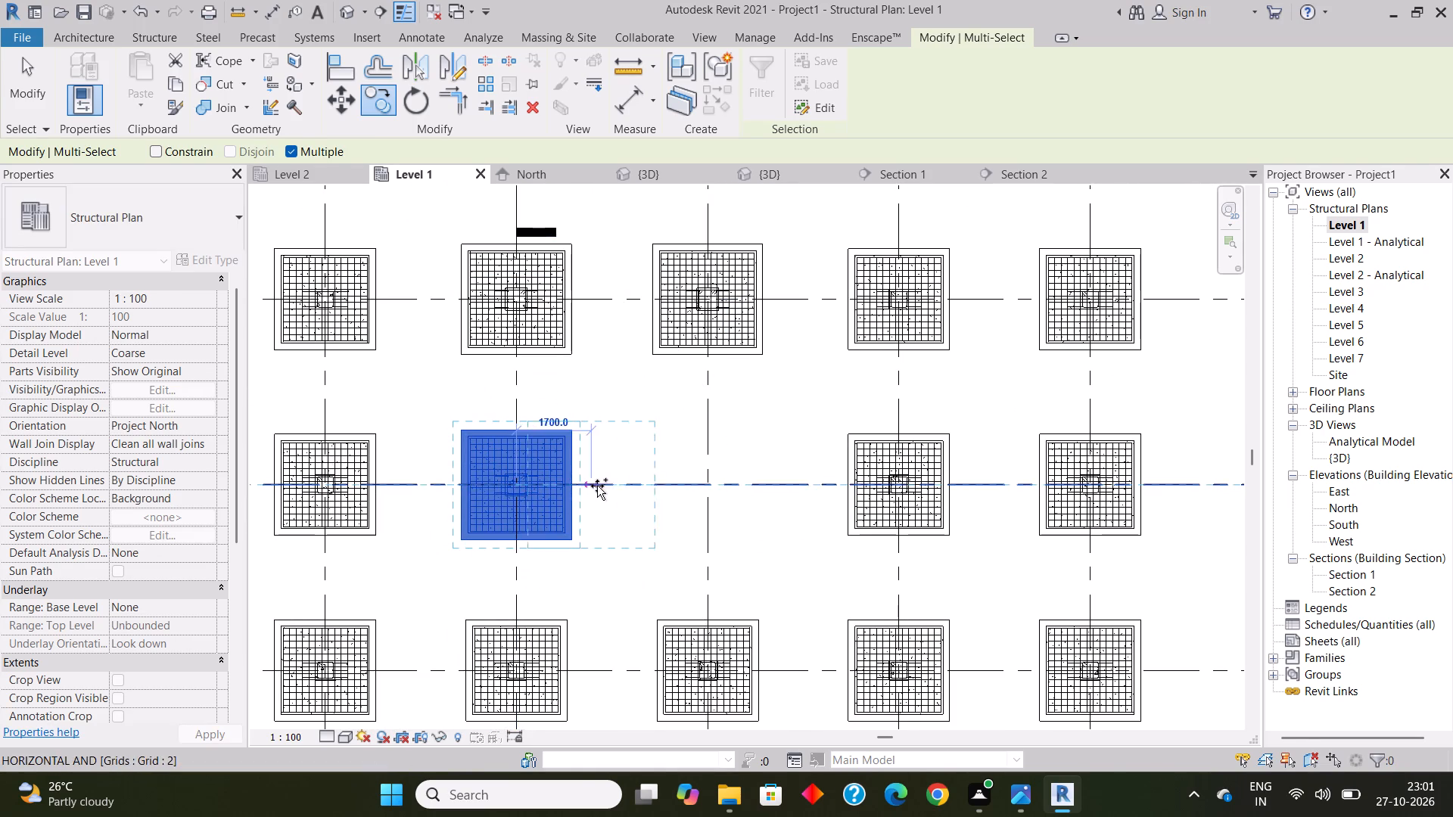
{"action": "left_click", "coordinate": [705, 483]}
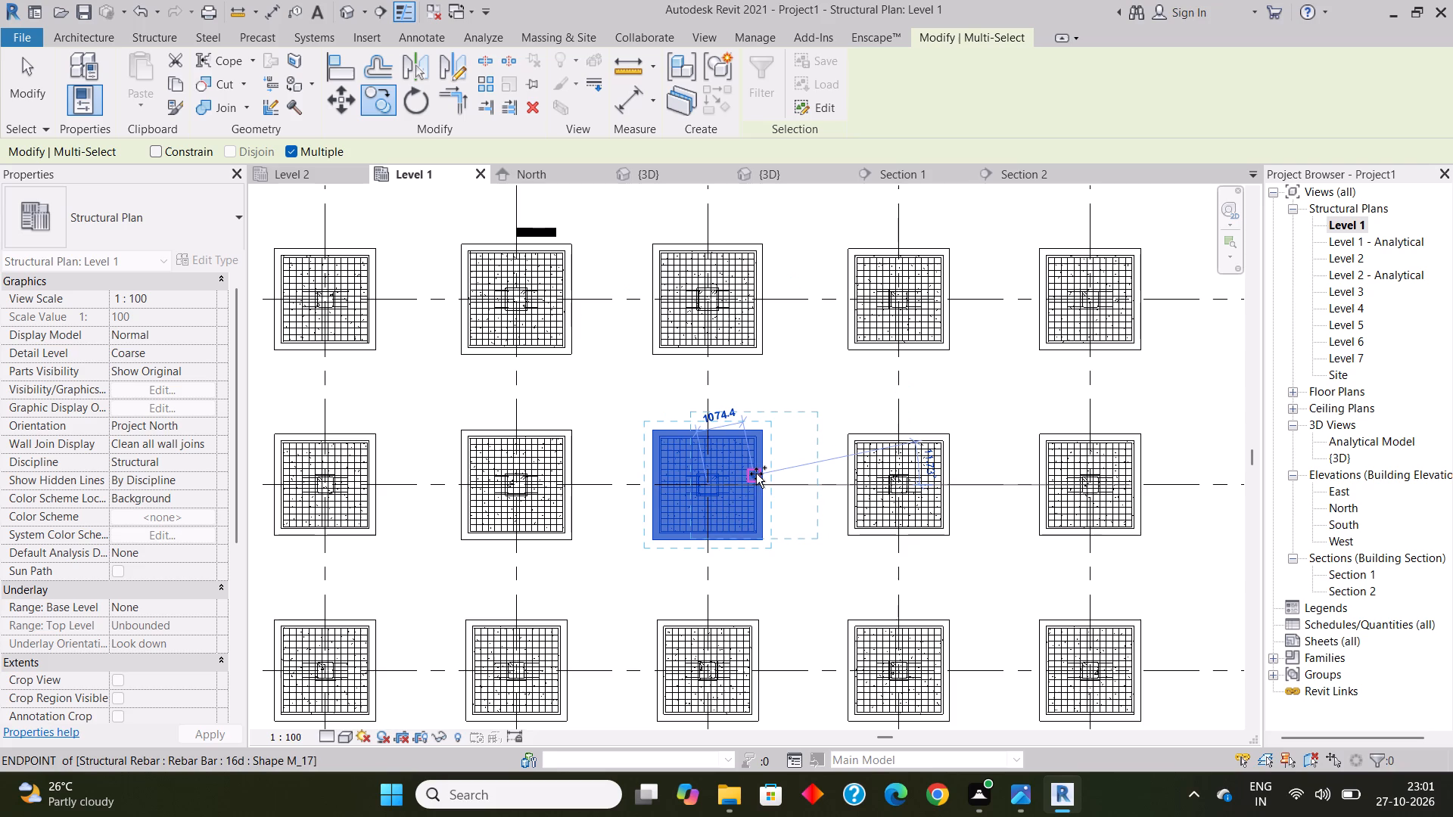
{"action": "key", "text": "Escape"}
{"action": "key", "text": "Escape"}
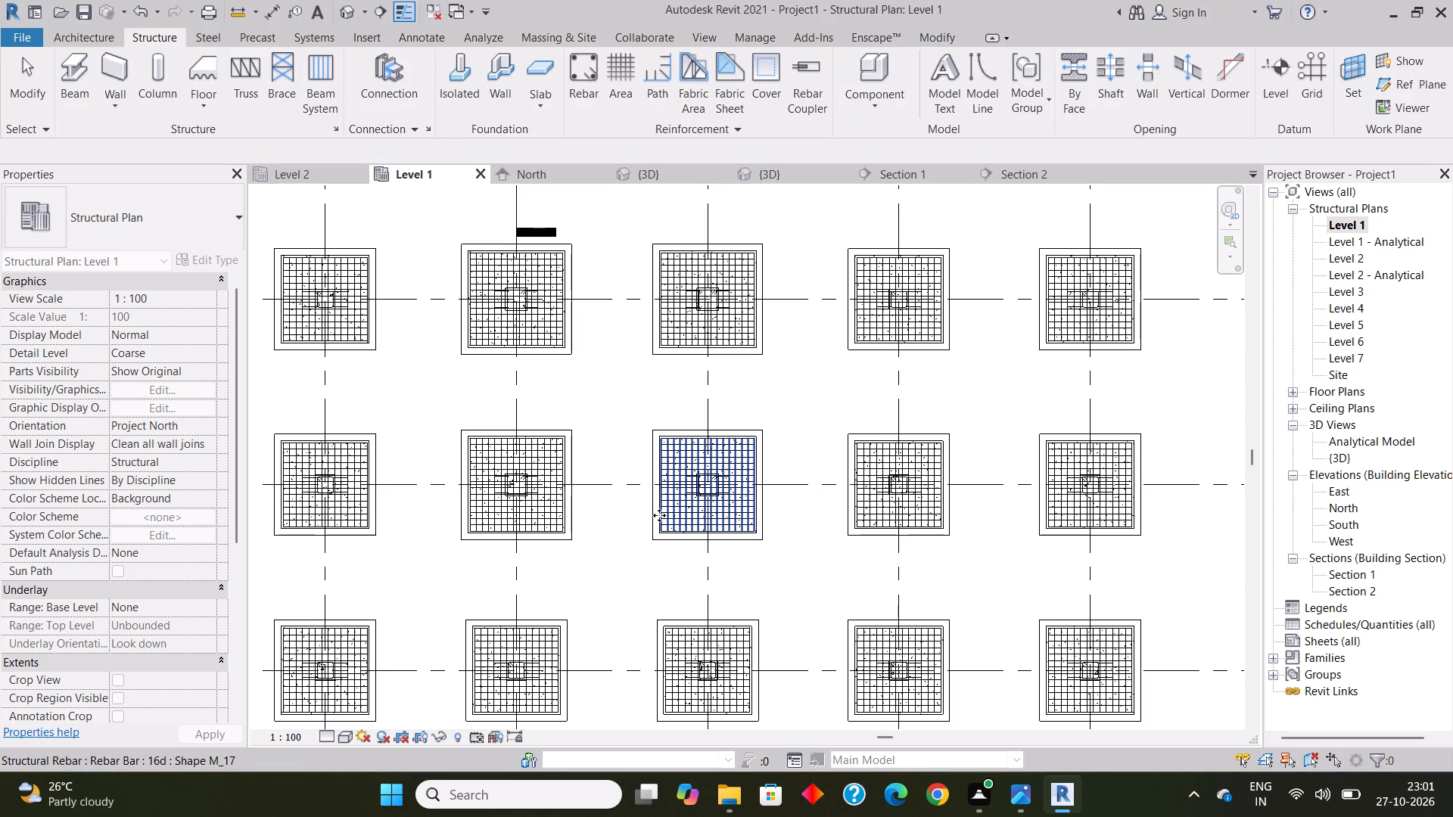
Examine the full footing grid in the Level 1 plan, including the area around the original footing at C-4.
{"action": "scroll", "coordinate": [670, 533], "scroll_direction": "down", "scroll_amount": 8}
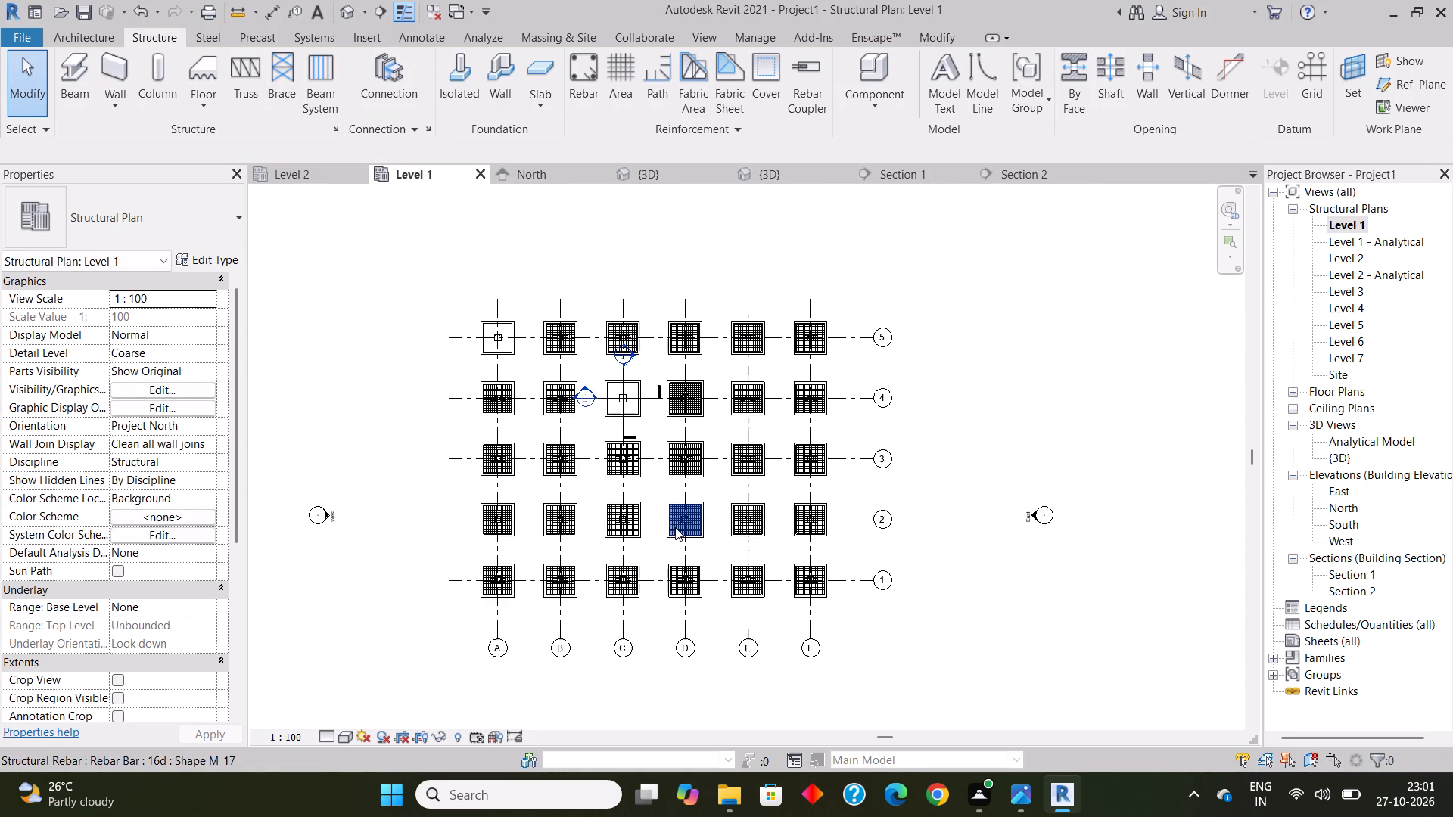
{"action": "scroll", "coordinate": [611, 384], "scroll_direction": "up", "scroll_amount": 7}
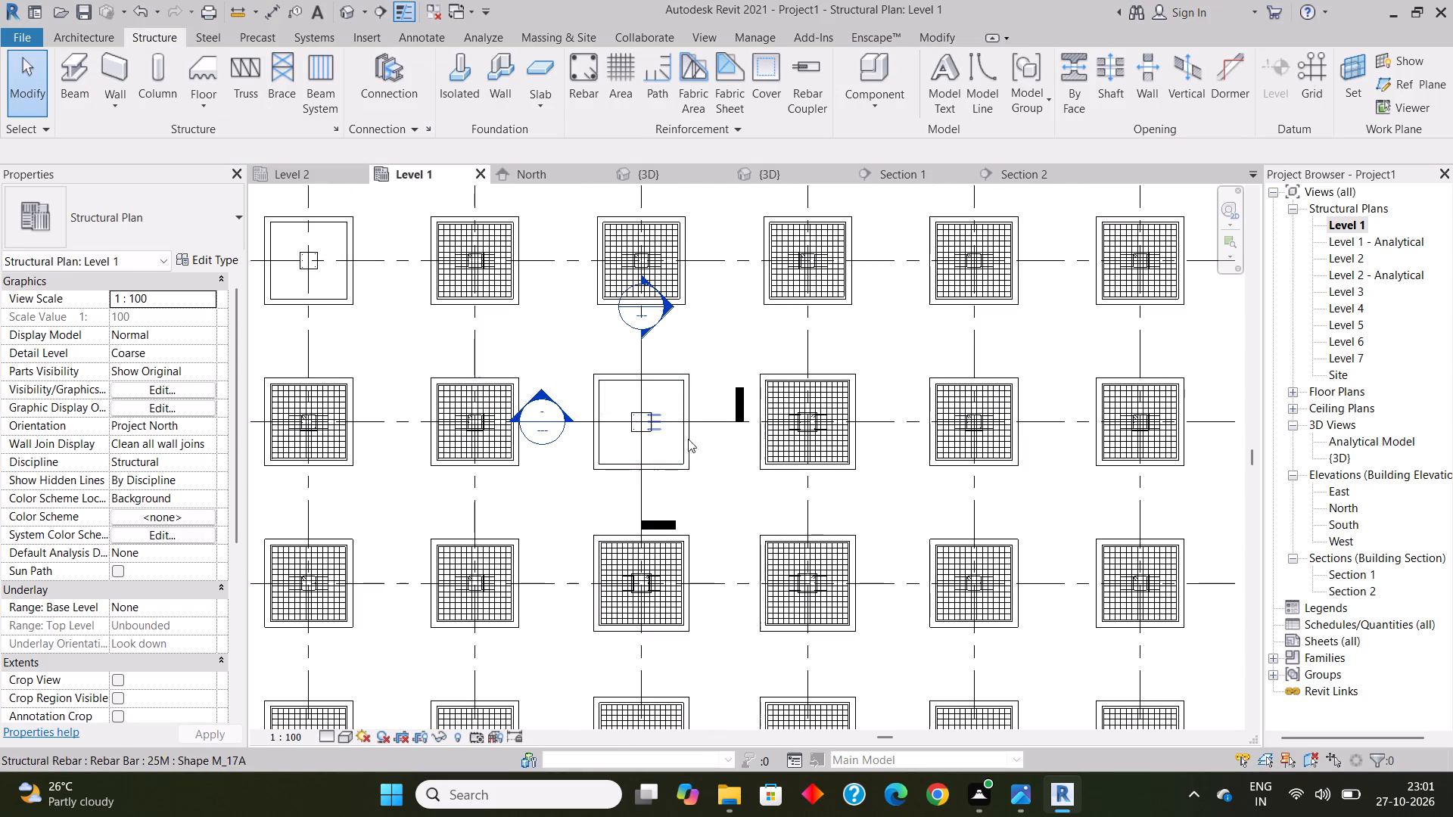
{"action": "key", "text": "Escape"}
{"action": "key", "text": "Escape"}
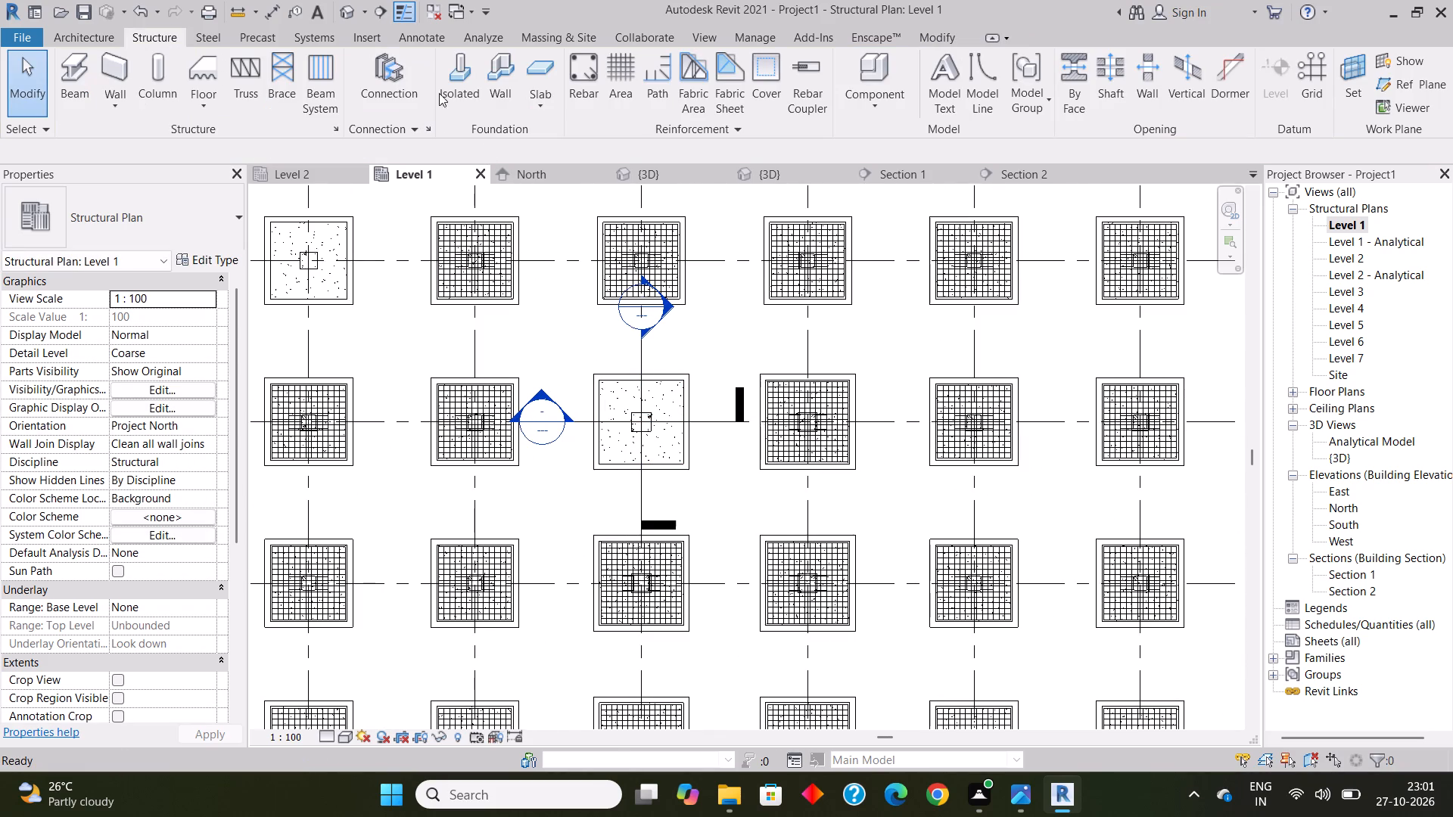
Inspect the complete set of reinforced footings and columns in the 3D view from several angles.
{"action": "left_click", "coordinate": [344, 12]}
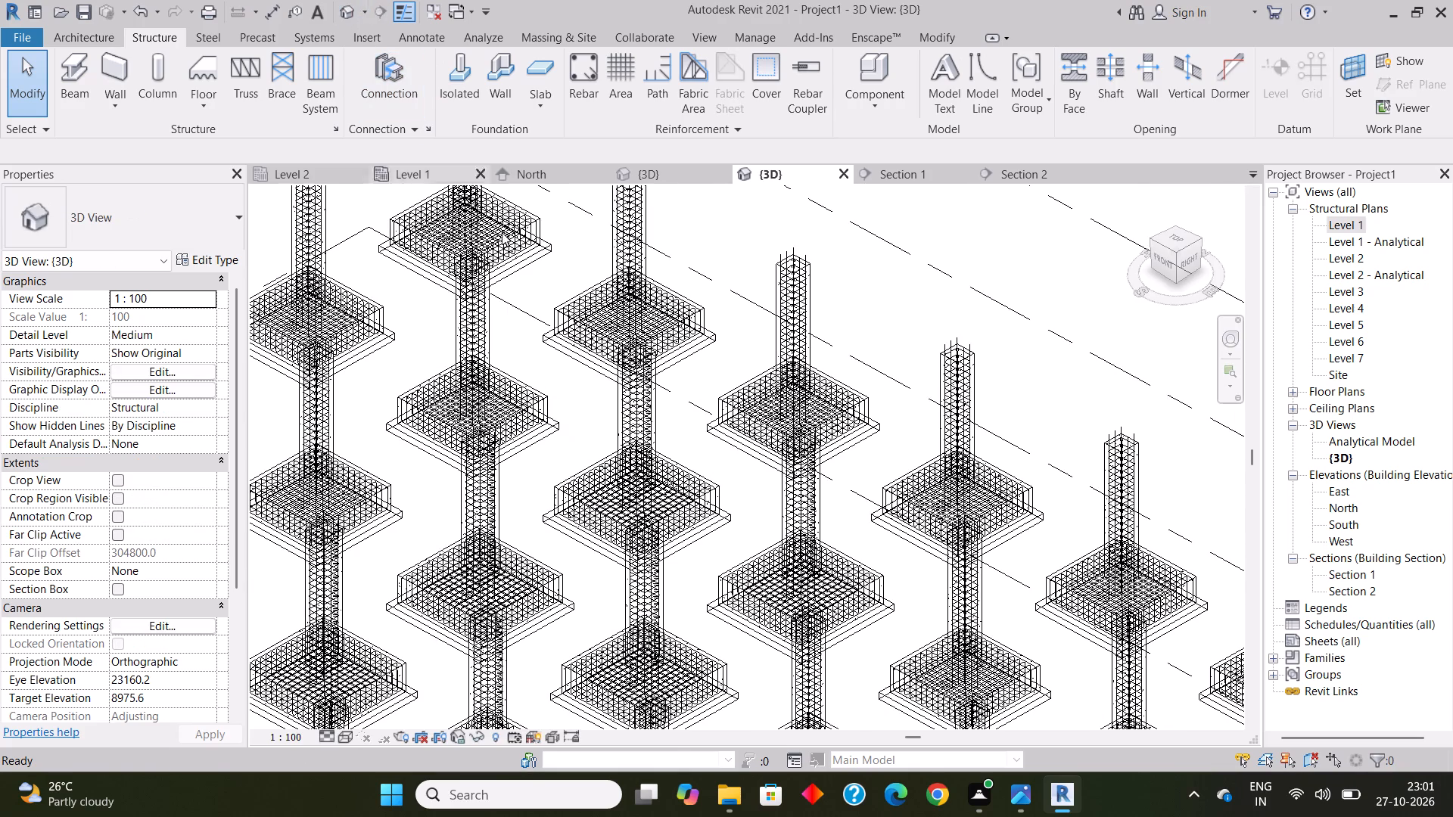
{"action": "scroll", "coordinate": [723, 414], "scroll_direction": "down", "scroll_amount": 6}
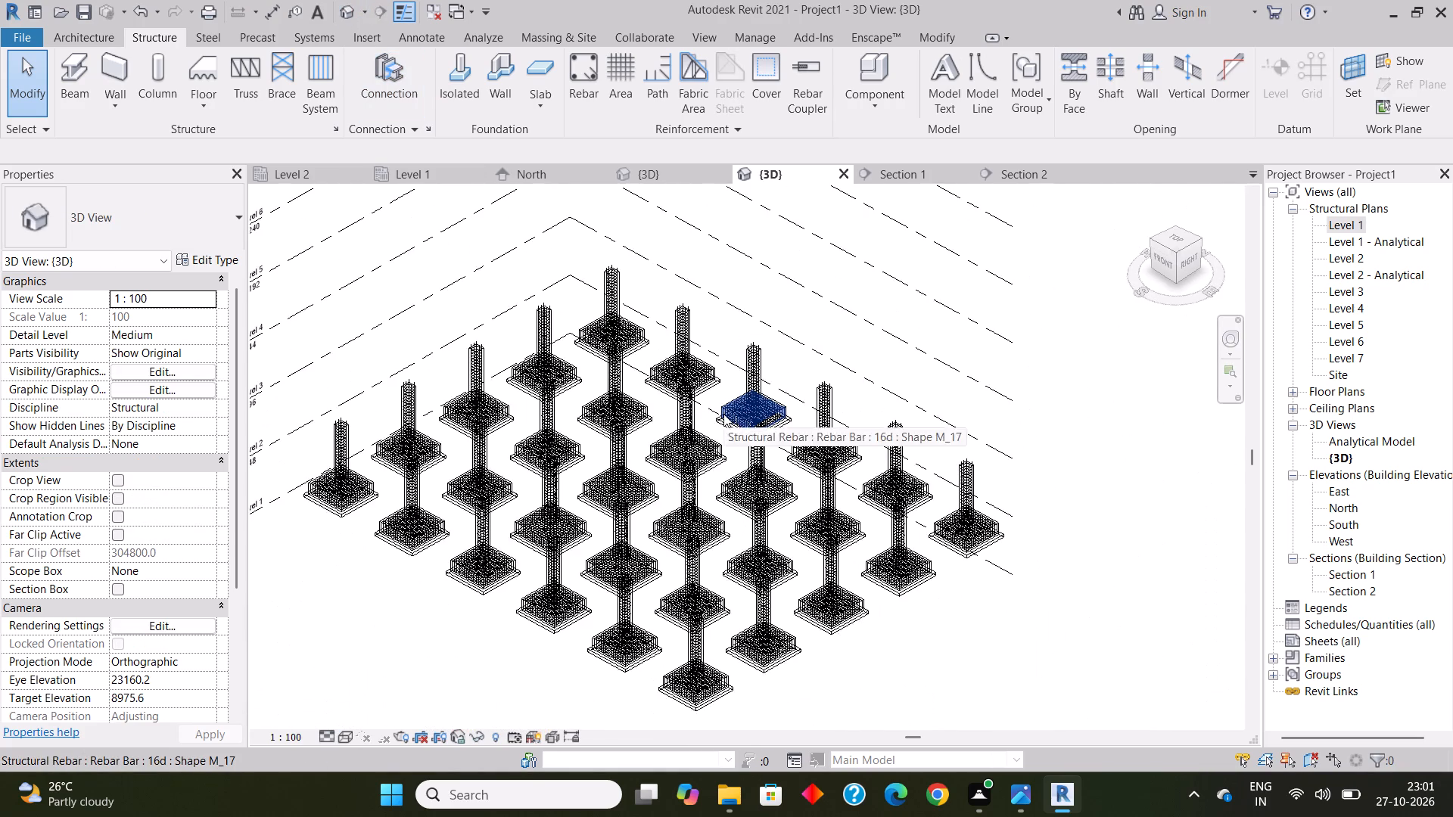
{"action": "scroll", "coordinate": [723, 414], "scroll_direction": "down", "scroll_amount": 3}
{"action": "middle_click_drag", "start_coordinate": [726, 486], "coordinate": [766, 494], "text": "alt"}
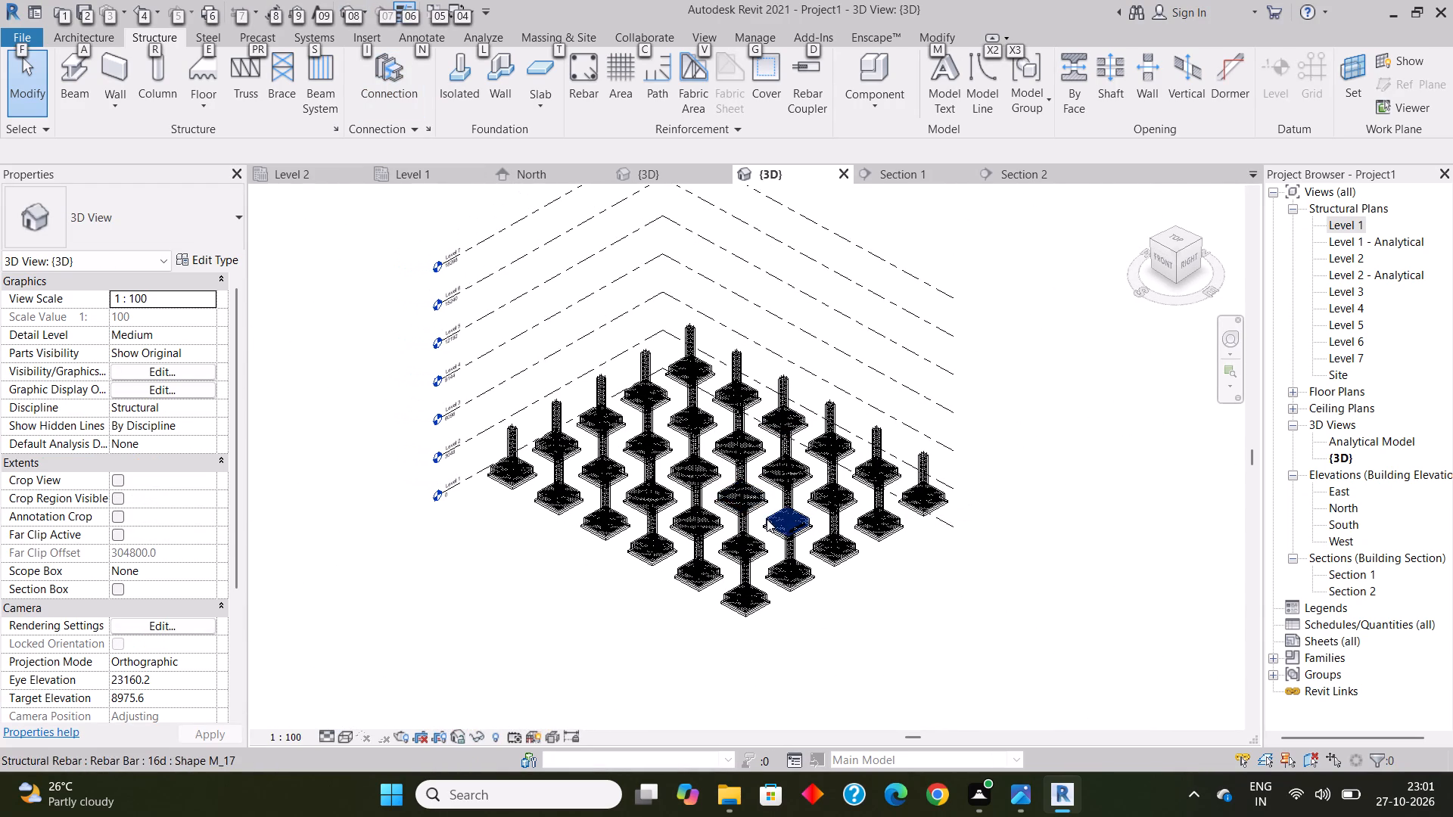
{"action": "middle_click_drag", "start_coordinate": [767, 520], "coordinate": [799, 654], "text": "shift"}
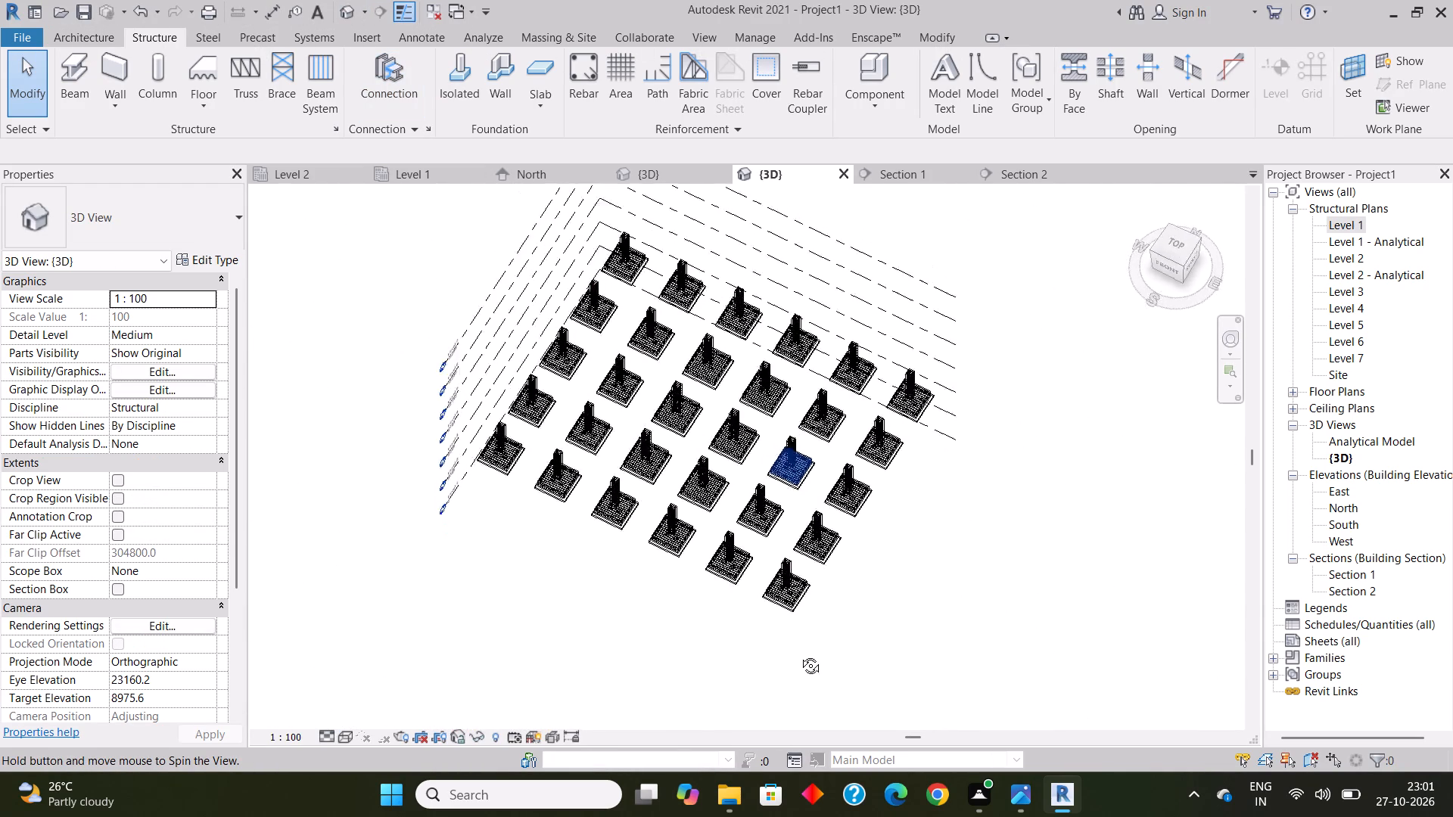
{"action": "middle_click_drag", "start_coordinate": [799, 654], "coordinate": [723, 304], "text": "shift"}
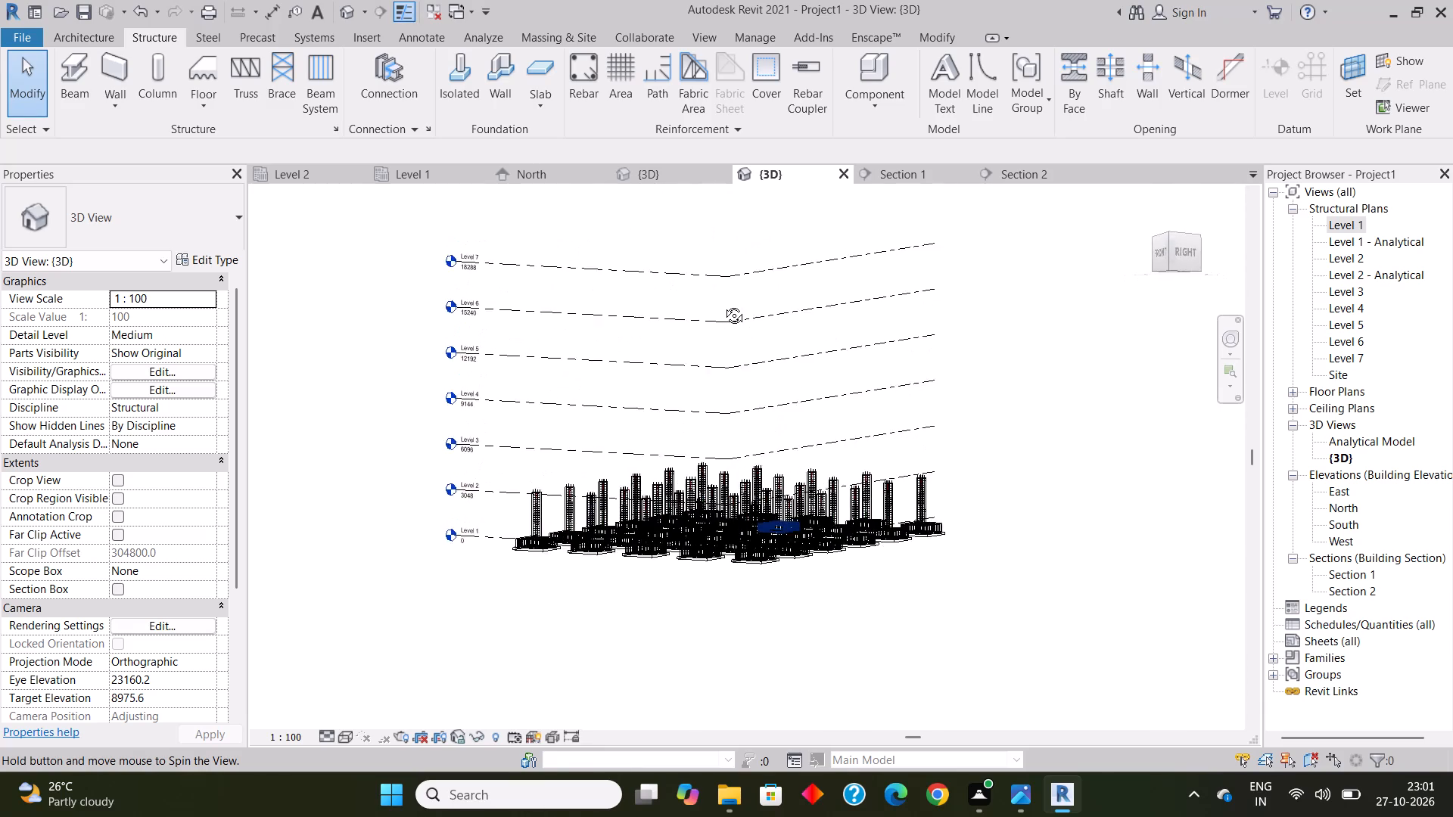
{"action": "middle_click_drag", "start_coordinate": [723, 304], "coordinate": [836, 514], "text": "shift"}
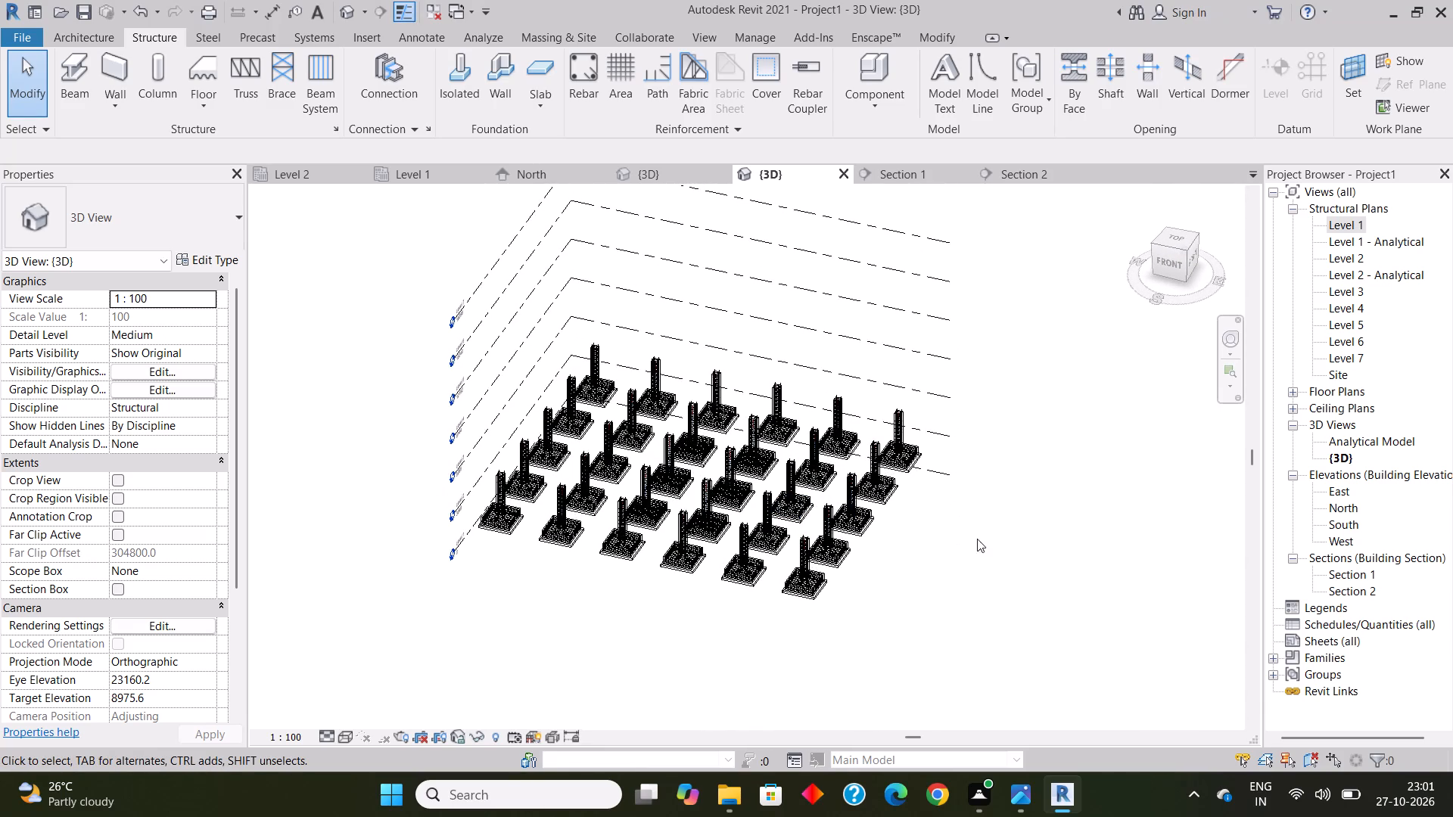
{"action": "left_click", "coordinate": [977, 539]}
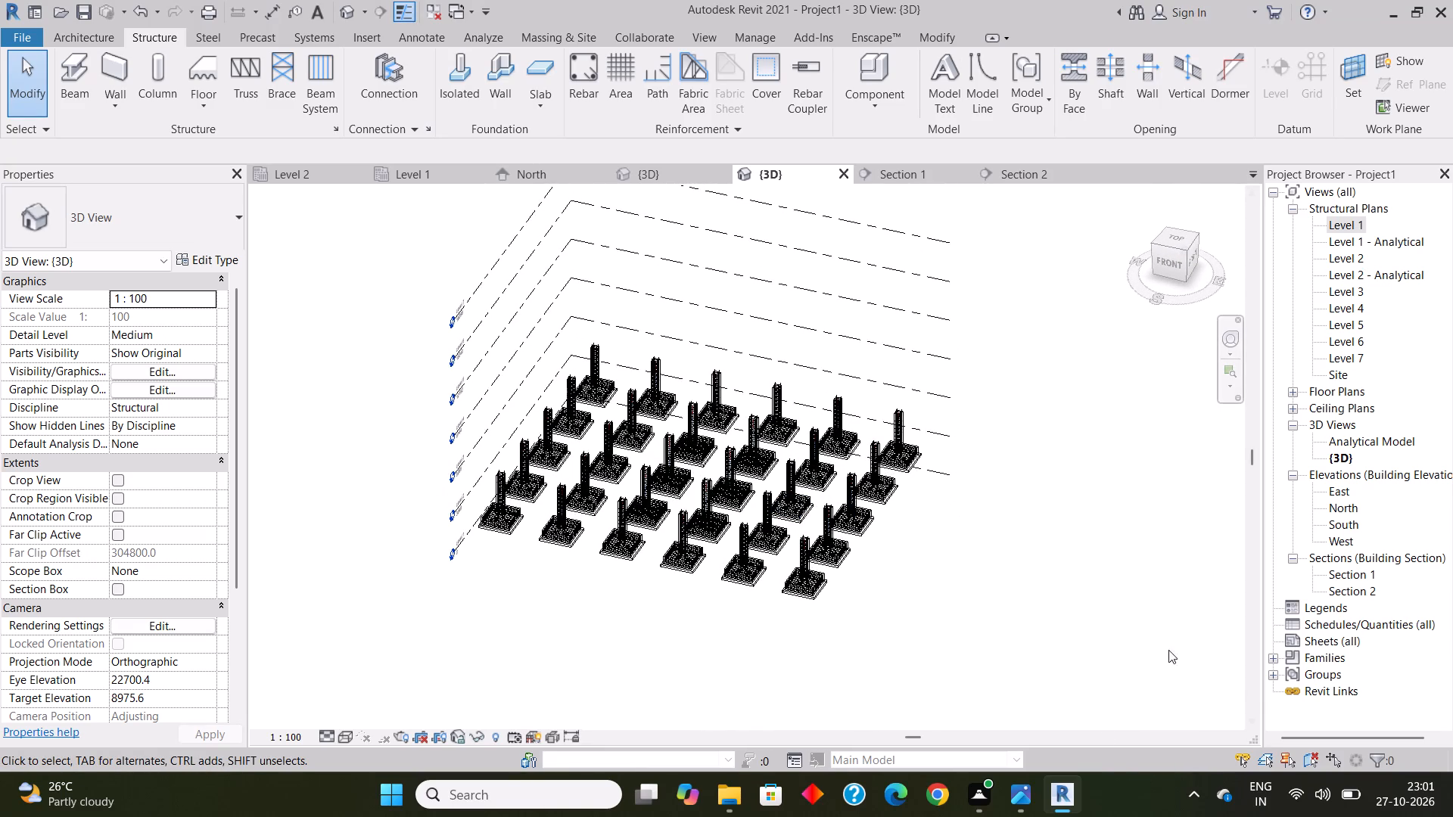
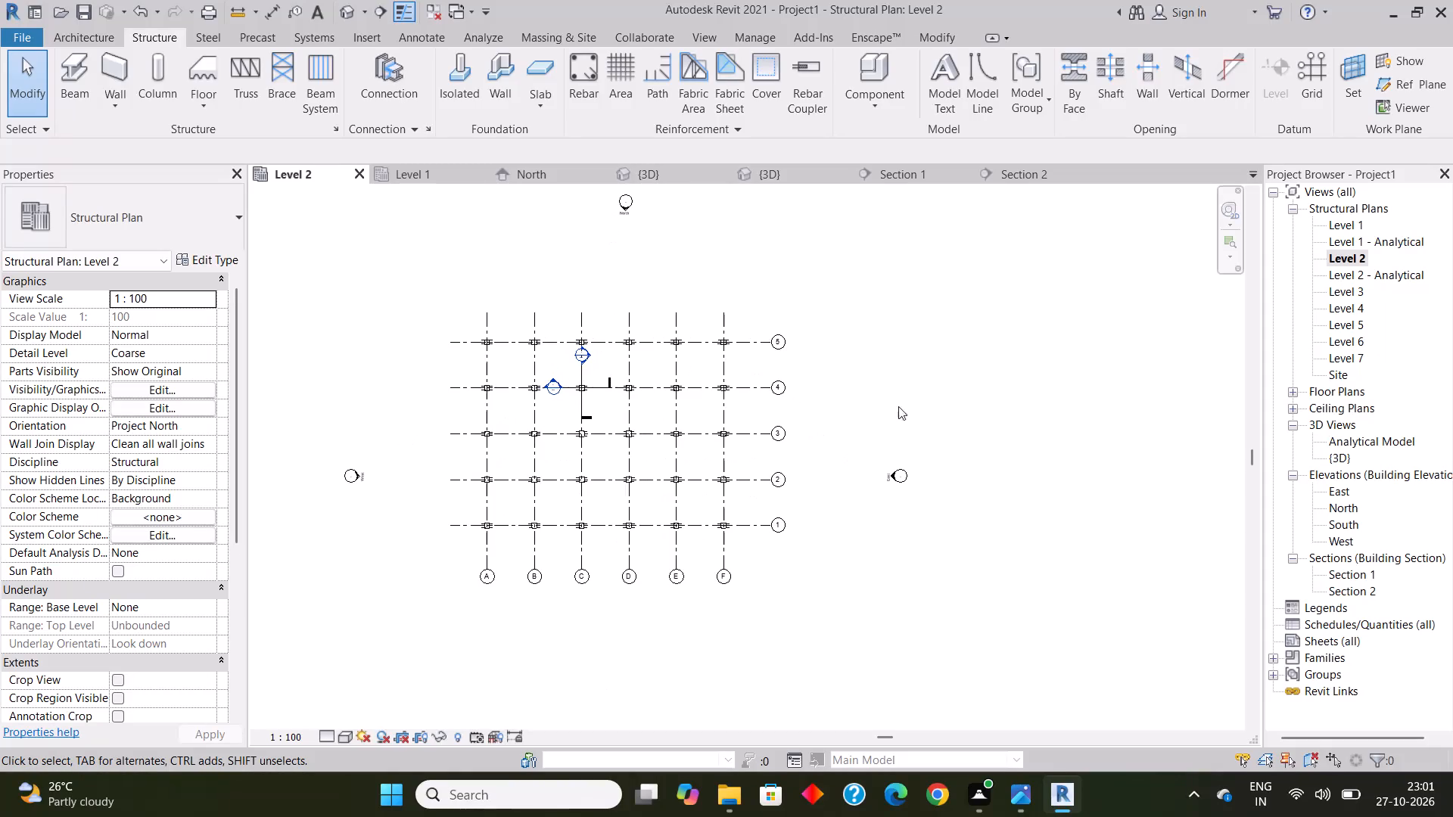
In the Level 1 plan, delete the two existing building sections through the footing at C-4, Section 2 and Section 1.
{"action": "double_click", "coordinate": [1350, 221]}
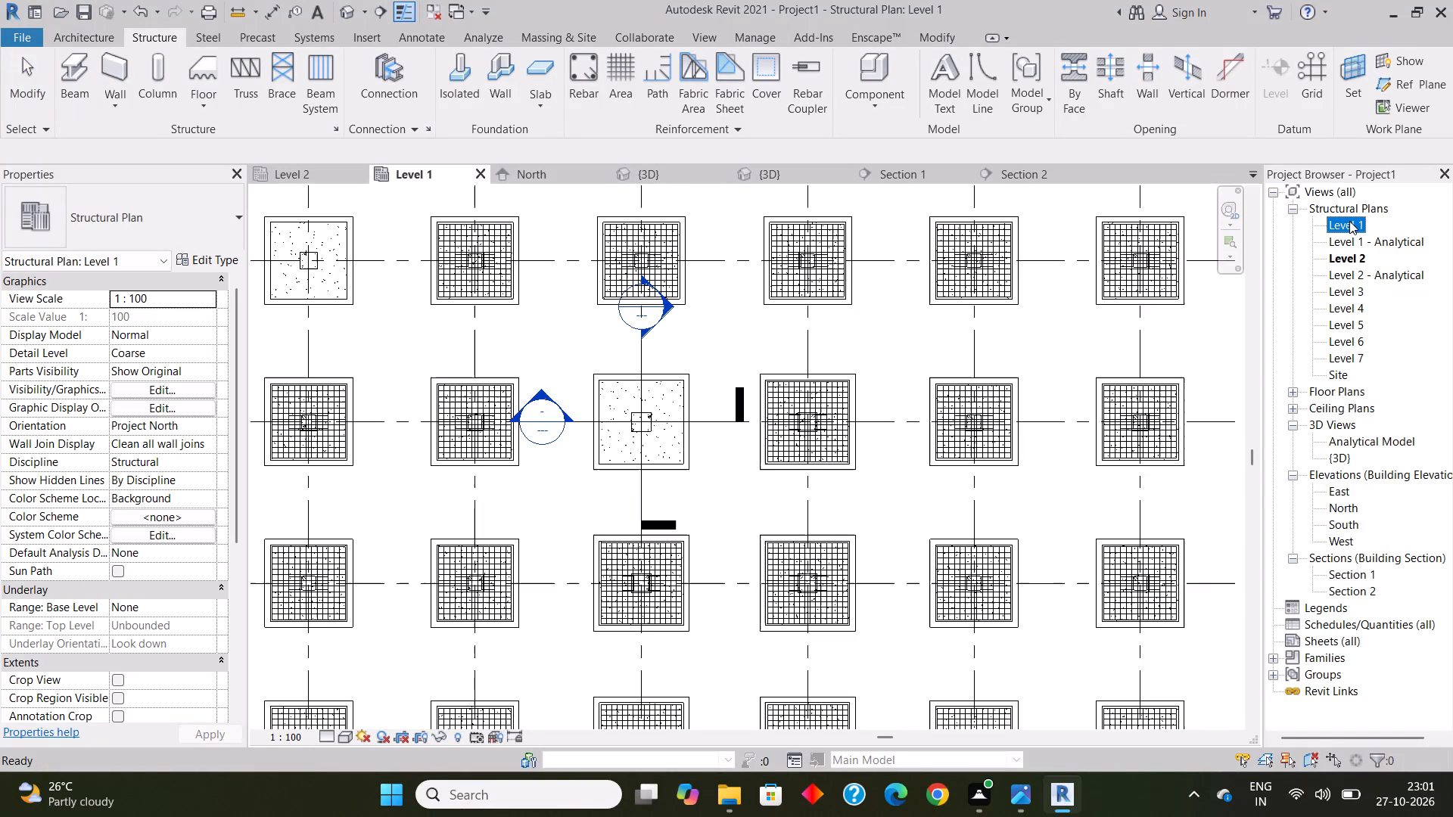
{"action": "left_click", "coordinate": [644, 353]}
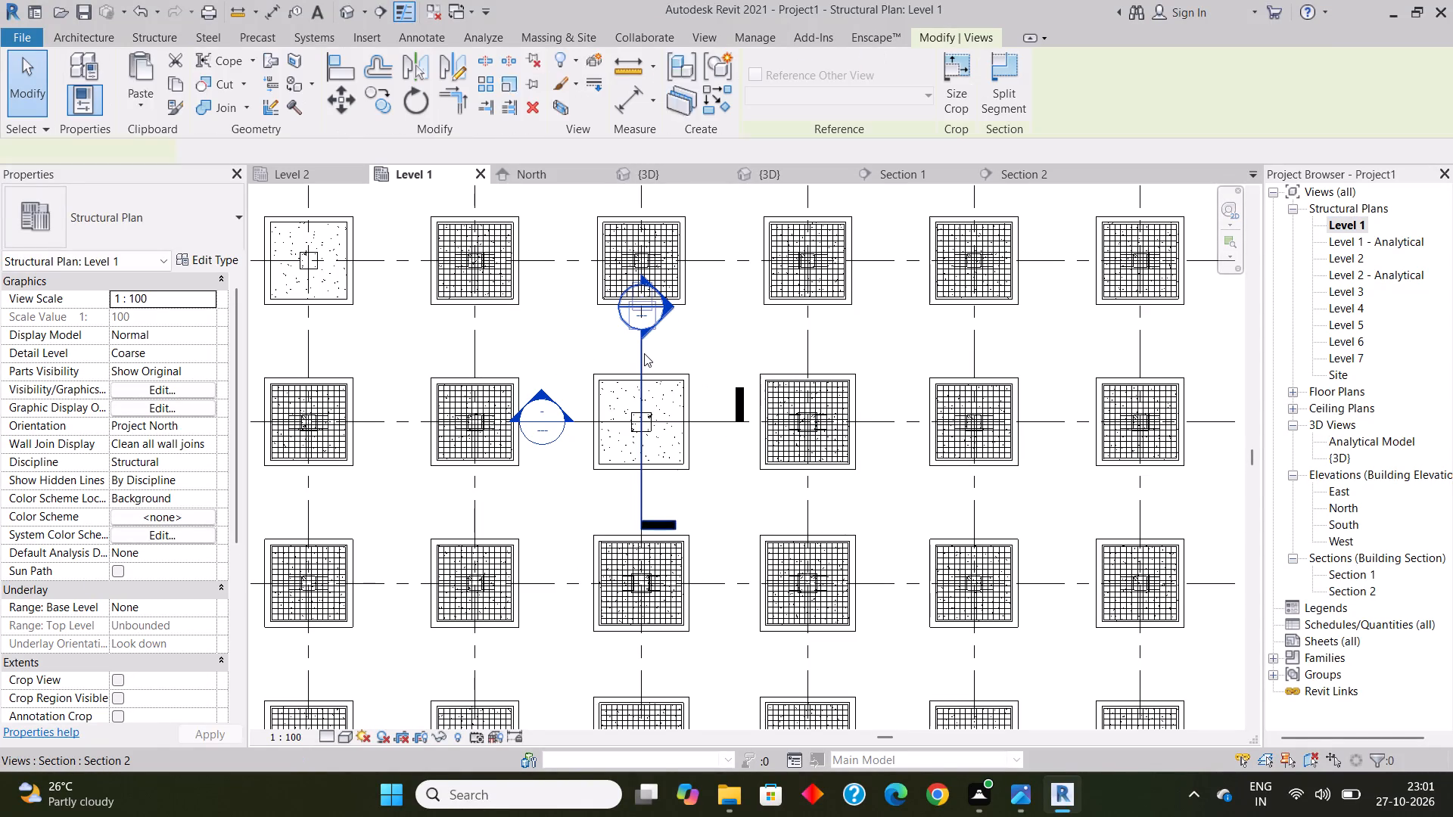
{"action": "key", "text": "Delete"}
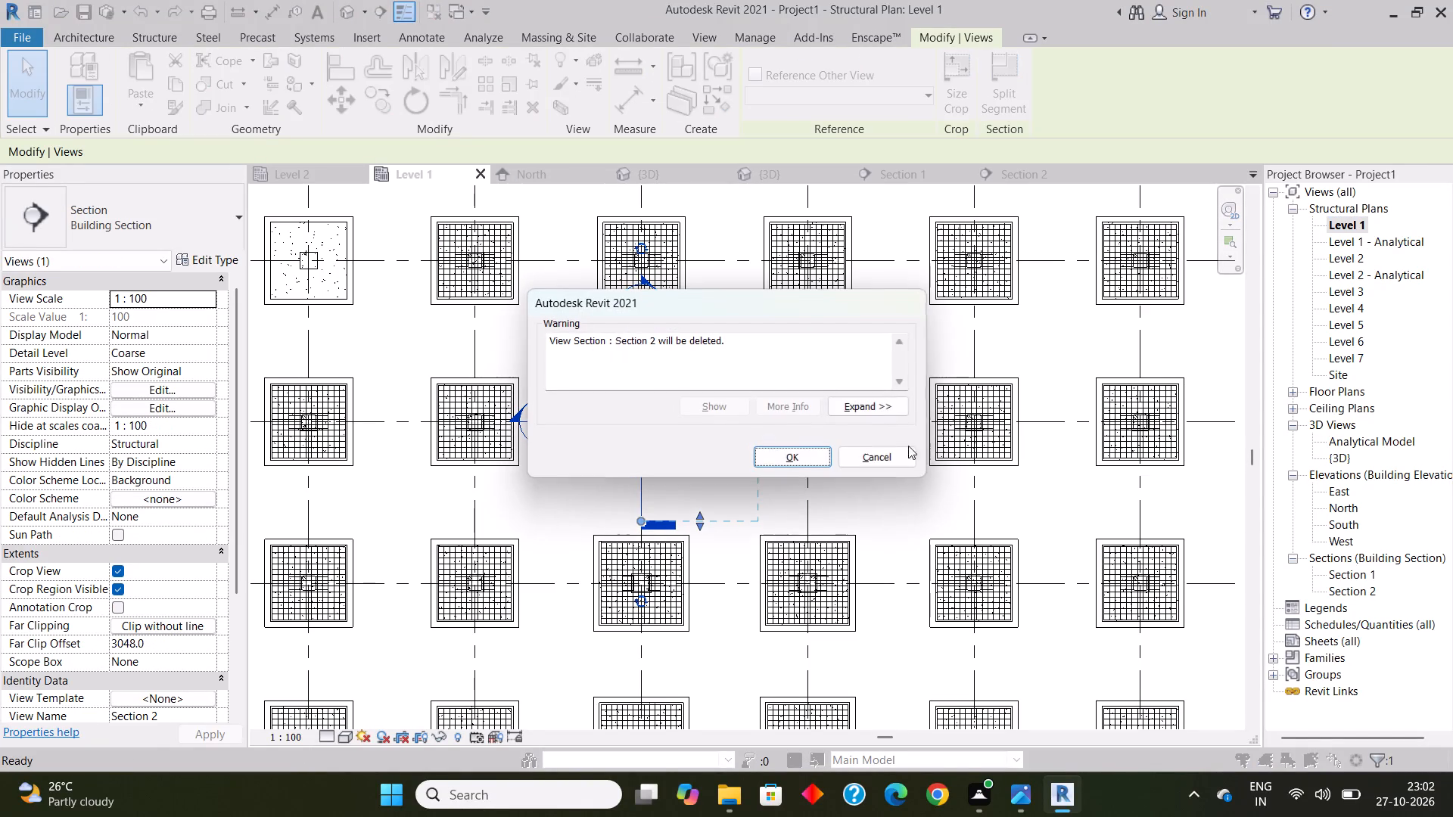
{"action": "left_click", "coordinate": [819, 451]}
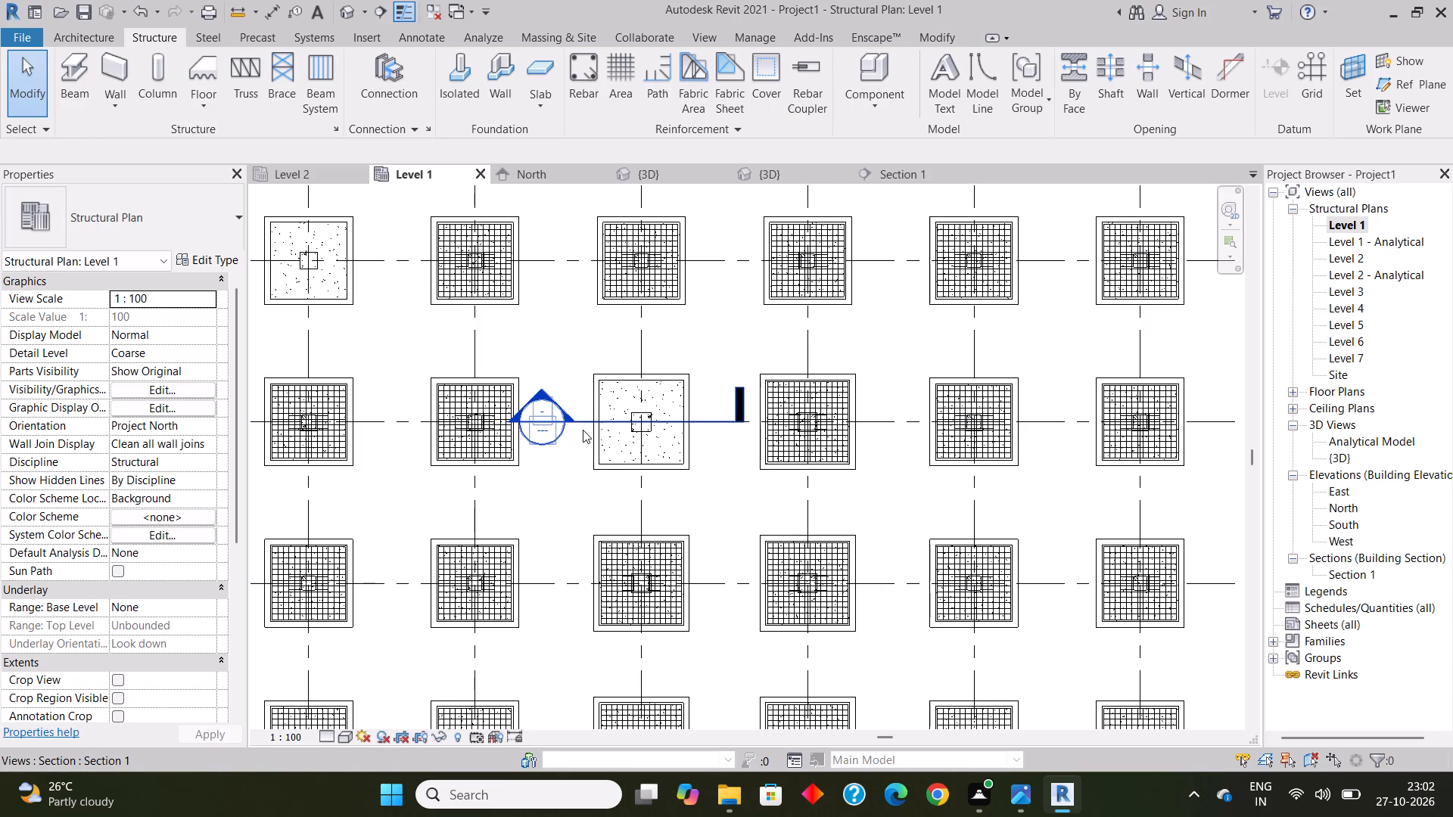
{"action": "left_click", "coordinate": [583, 430]}
{"action": "key", "text": "Delete"}
{"action": "left_click", "coordinate": [795, 453]}
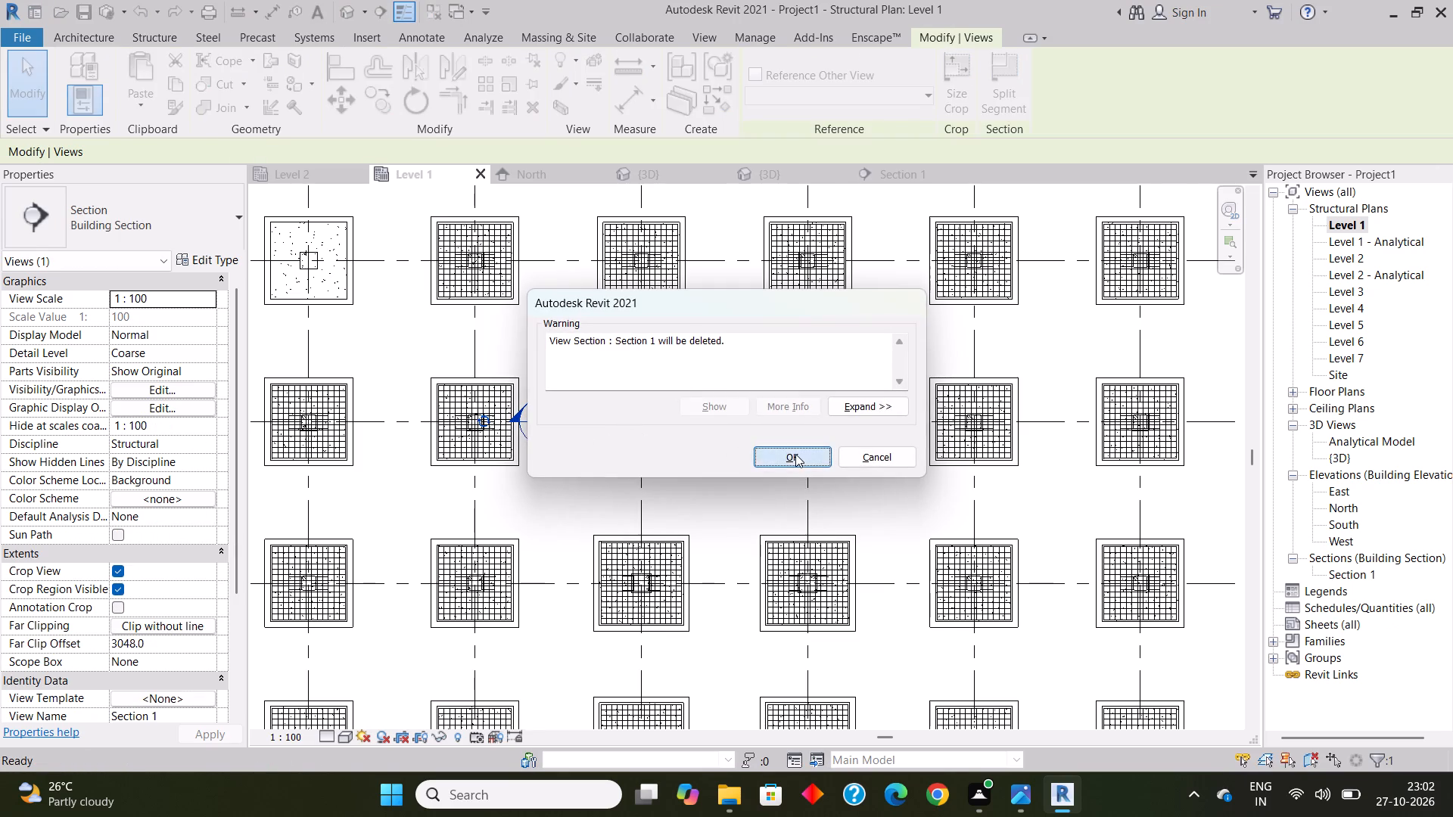
Draw a building section along grid A, from beyond grid 5 to past grid 1, looking towards grid B.
{"action": "scroll", "coordinate": [558, 410], "scroll_direction": "down", "scroll_amount": 6}
{"action": "scroll", "coordinate": [616, 686], "scroll_direction": "up", "scroll_amount": 2}
{"action": "scroll", "coordinate": [695, 625], "scroll_direction": "down", "scroll_amount": 1}
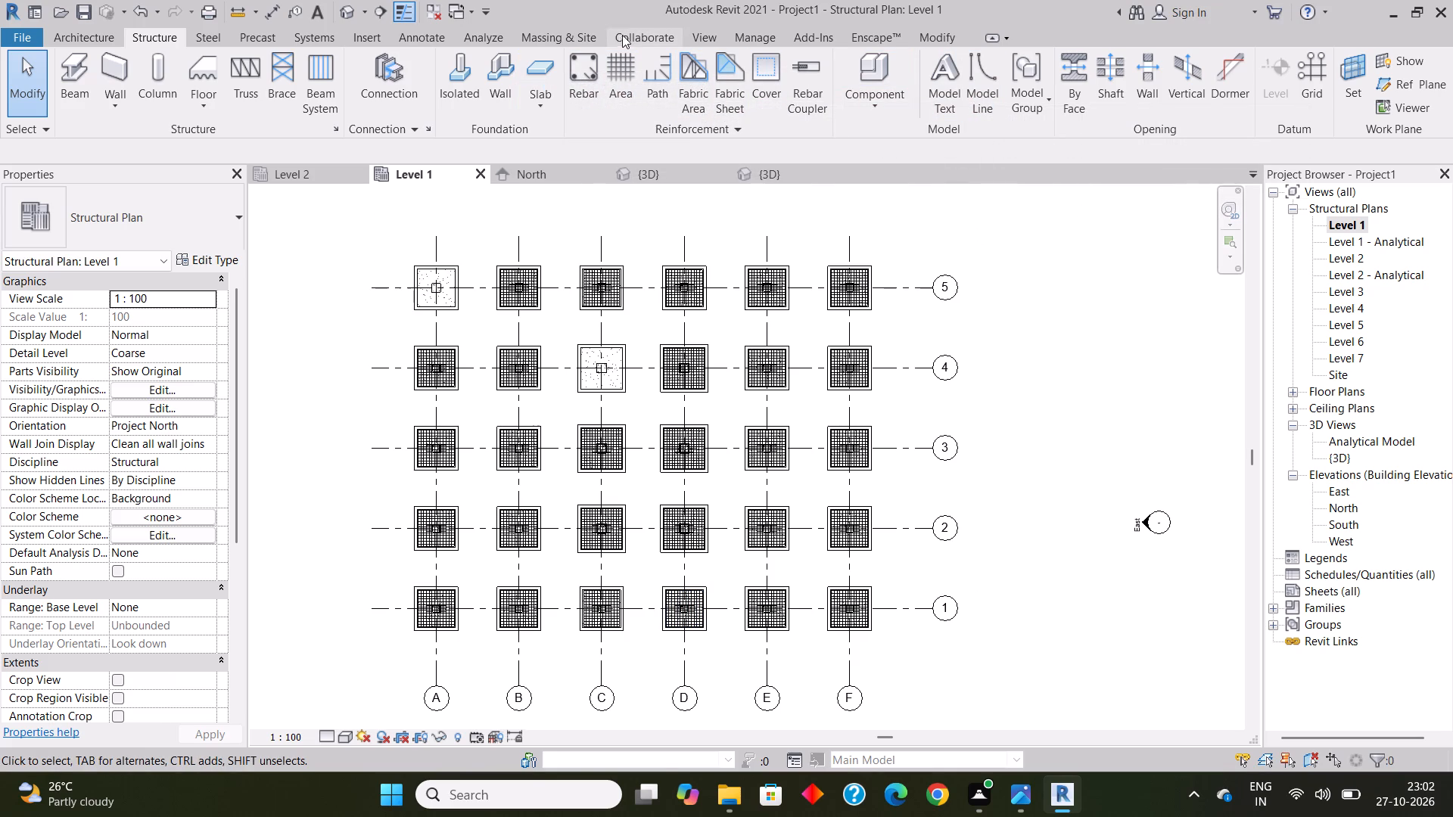
{"action": "left_click", "coordinate": [689, 40]}
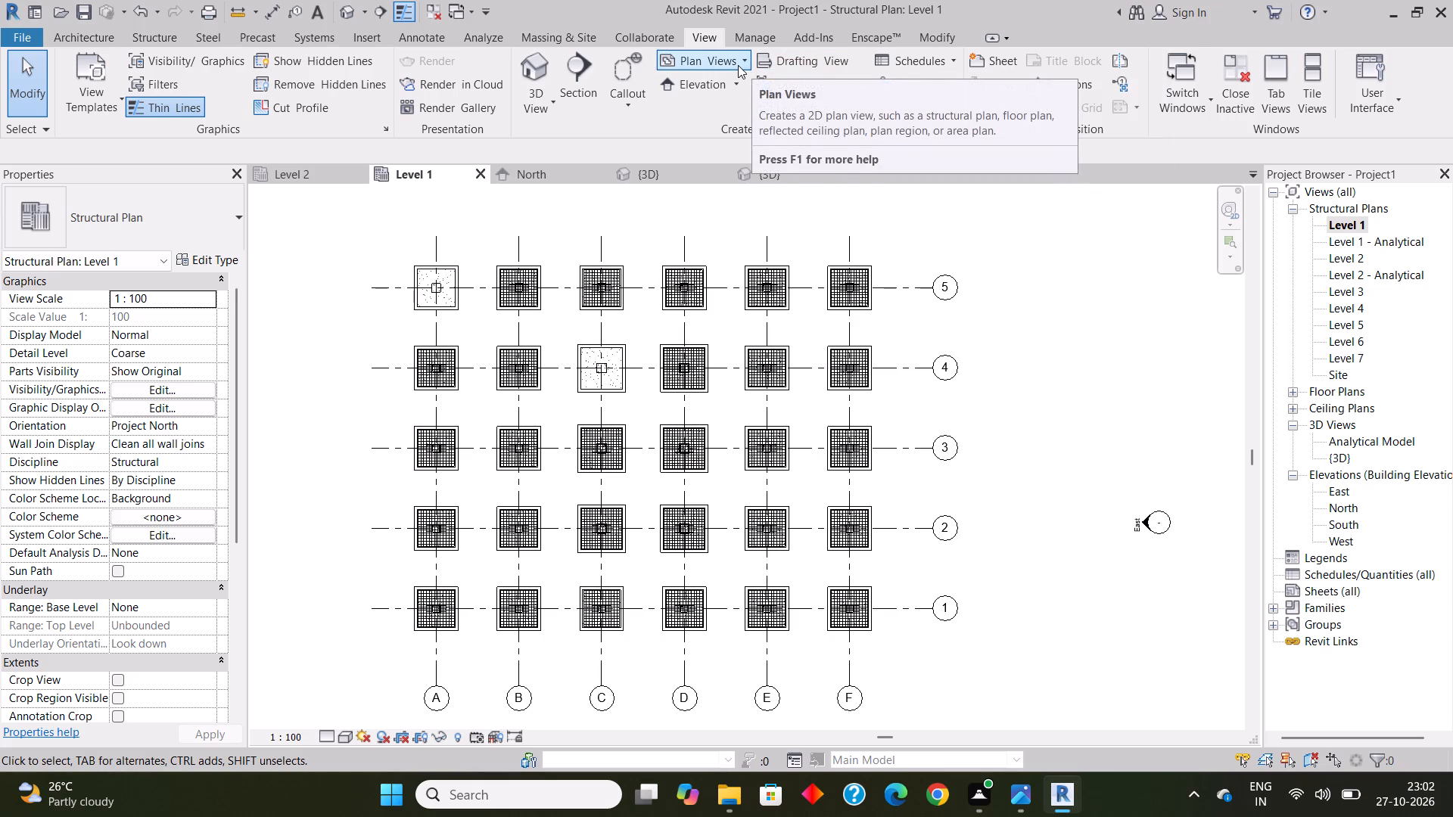
{"action": "left_click", "coordinate": [575, 71]}
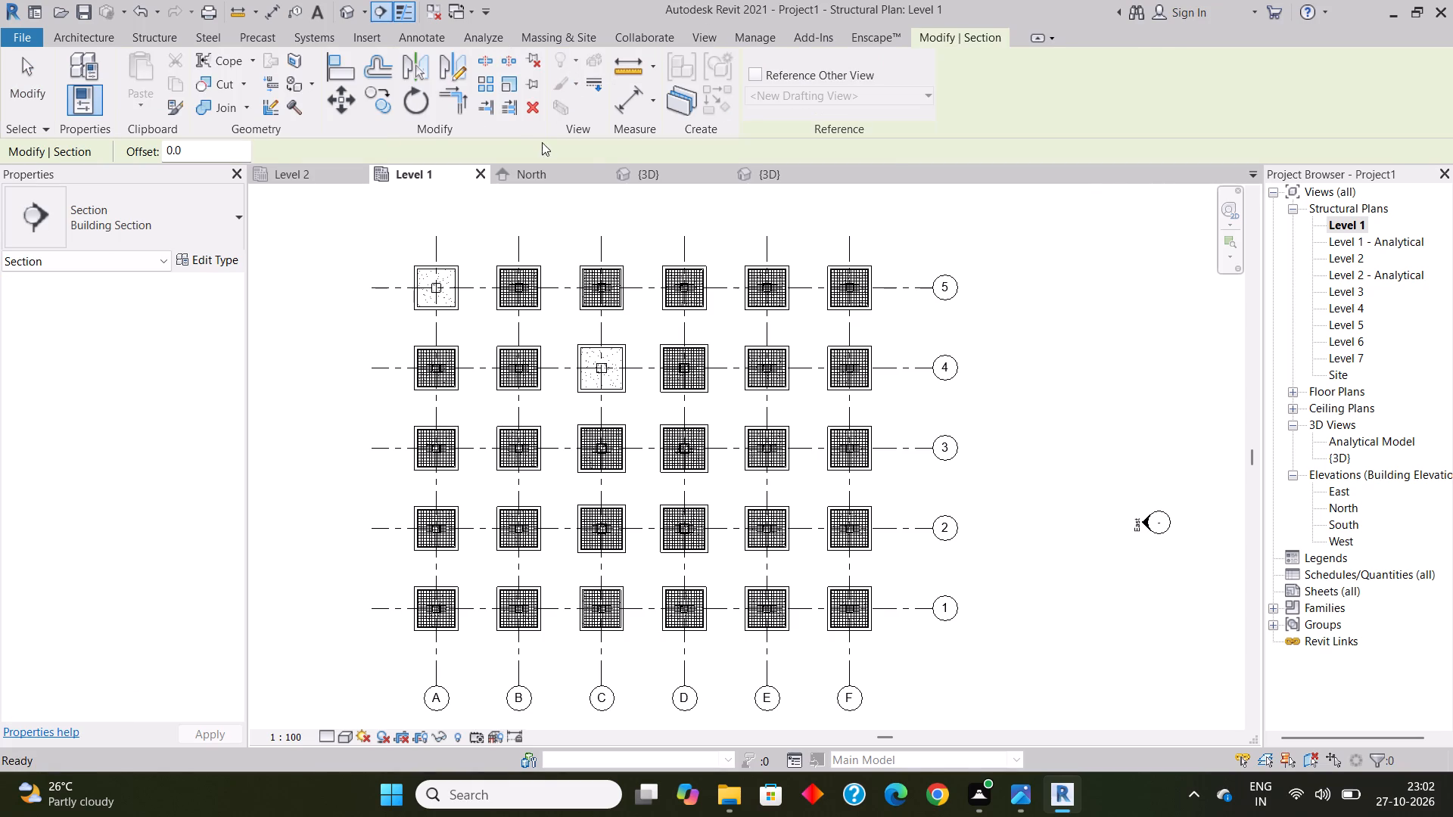
{"action": "scroll", "coordinate": [443, 255], "scroll_direction": "up", "scroll_amount": 1}
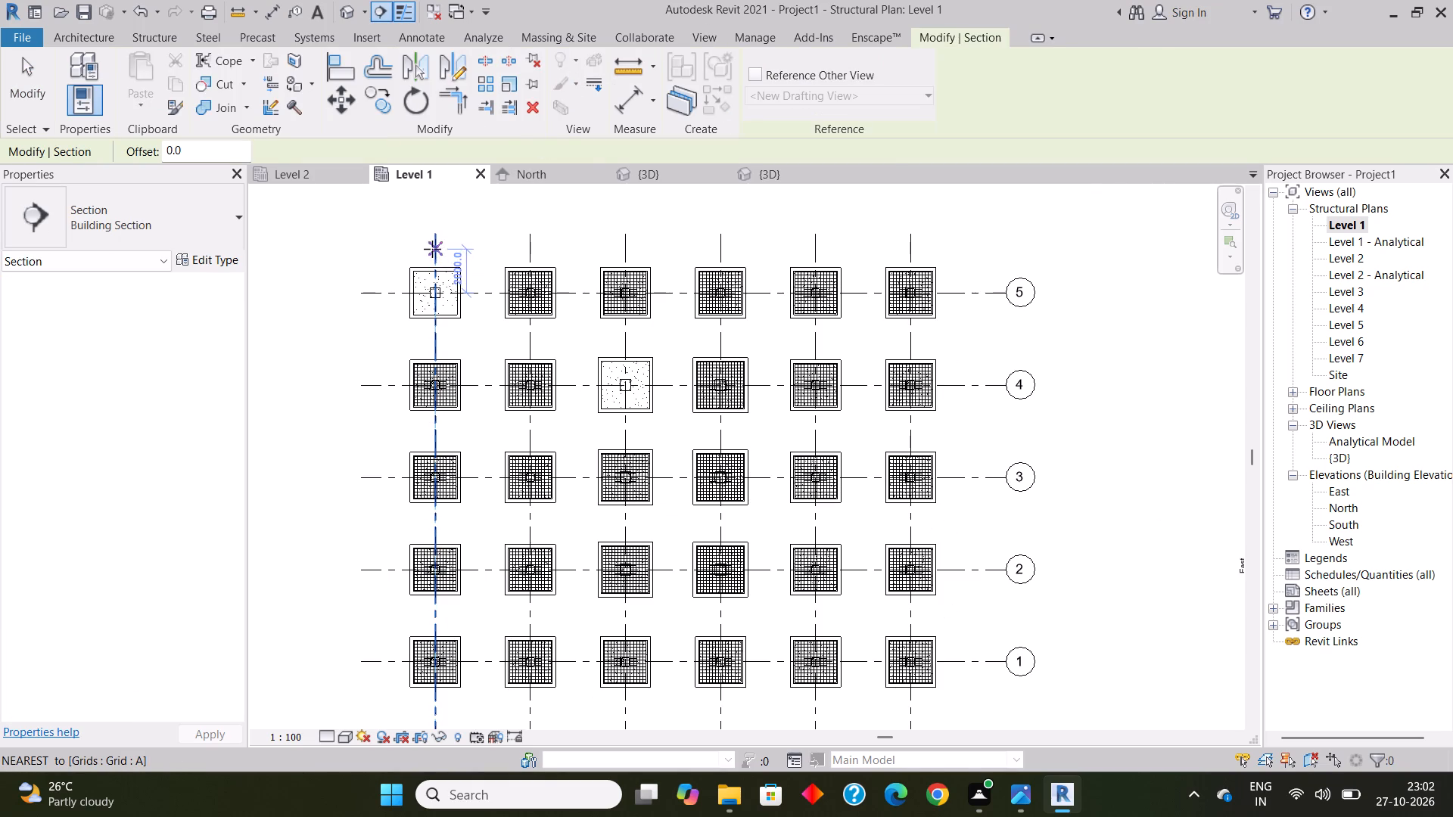
{"action": "left_click", "coordinate": [435, 234]}
{"action": "scroll", "coordinate": [435, 234], "scroll_direction": "down", "scroll_amount": 2}
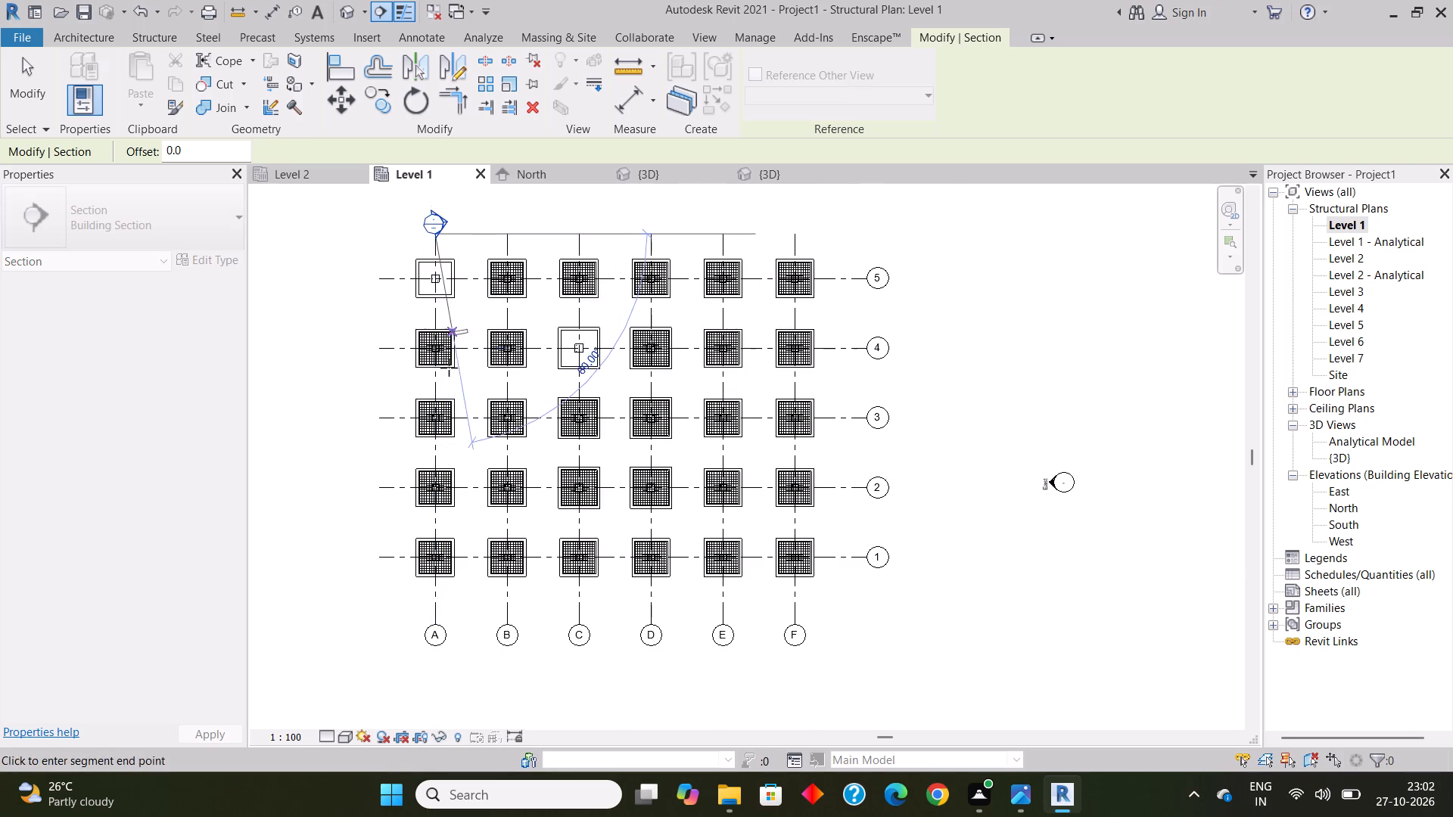
{"action": "left_click", "coordinate": [434, 604]}
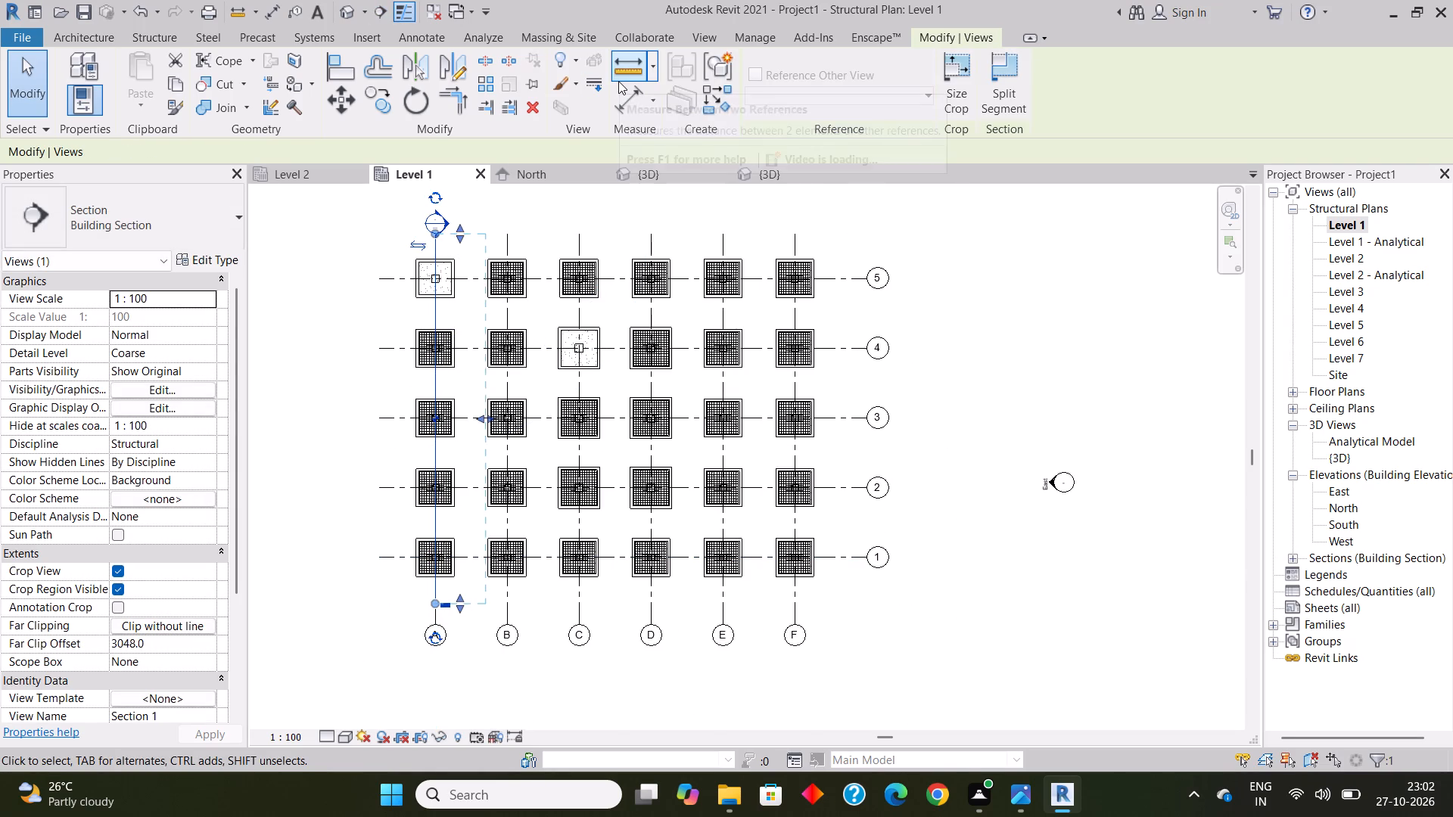
{"action": "key", "text": "Escape"}
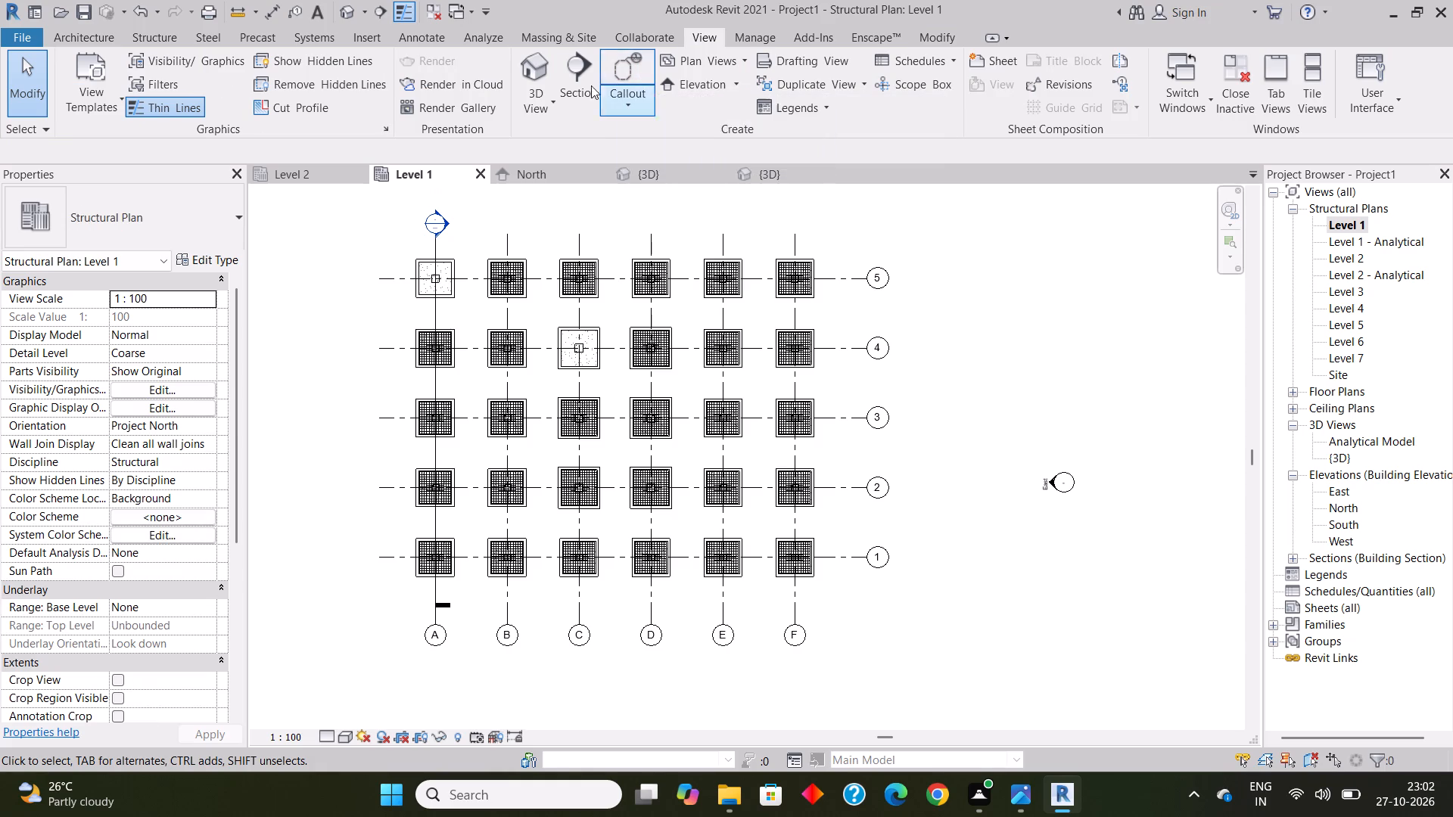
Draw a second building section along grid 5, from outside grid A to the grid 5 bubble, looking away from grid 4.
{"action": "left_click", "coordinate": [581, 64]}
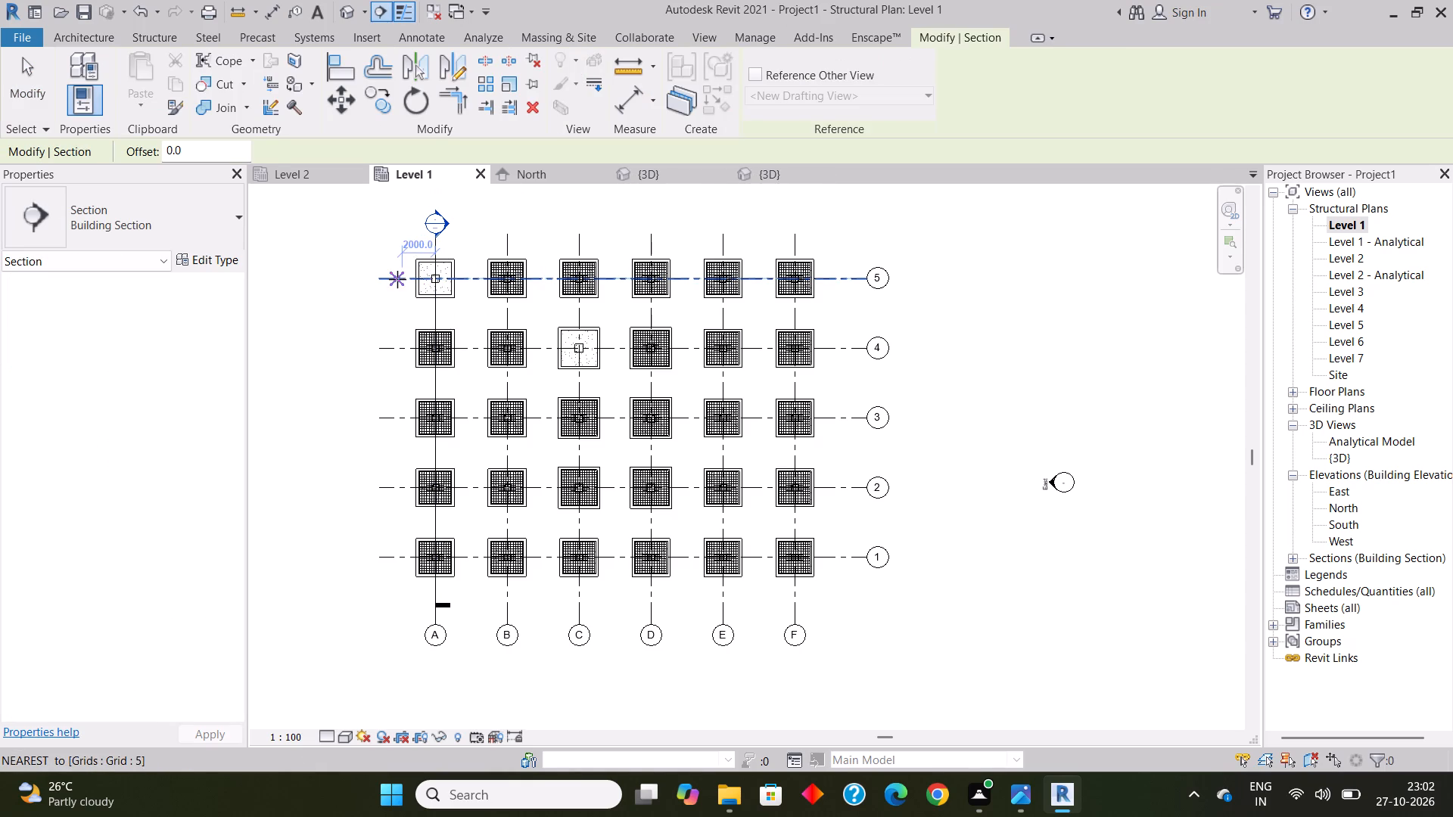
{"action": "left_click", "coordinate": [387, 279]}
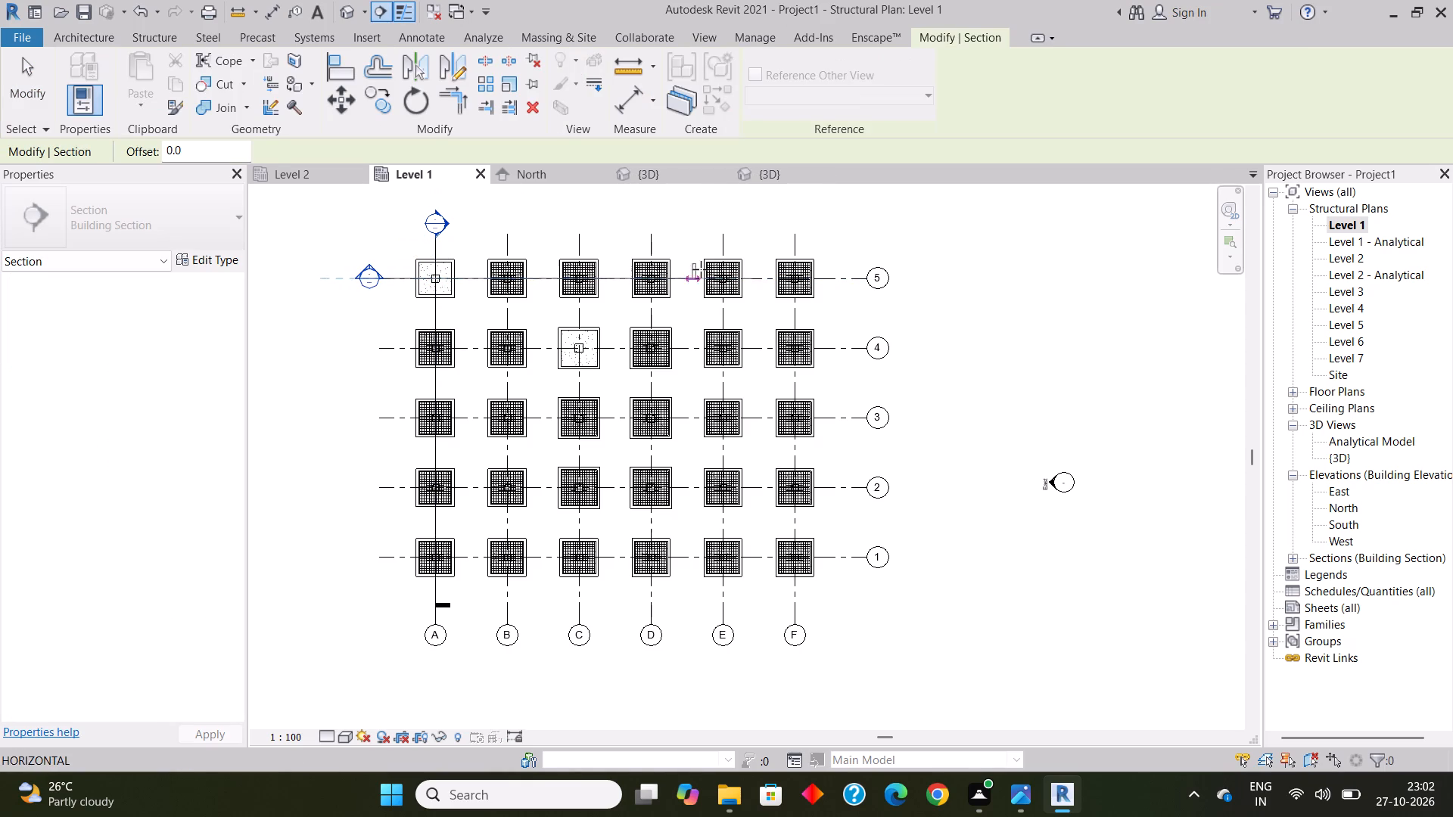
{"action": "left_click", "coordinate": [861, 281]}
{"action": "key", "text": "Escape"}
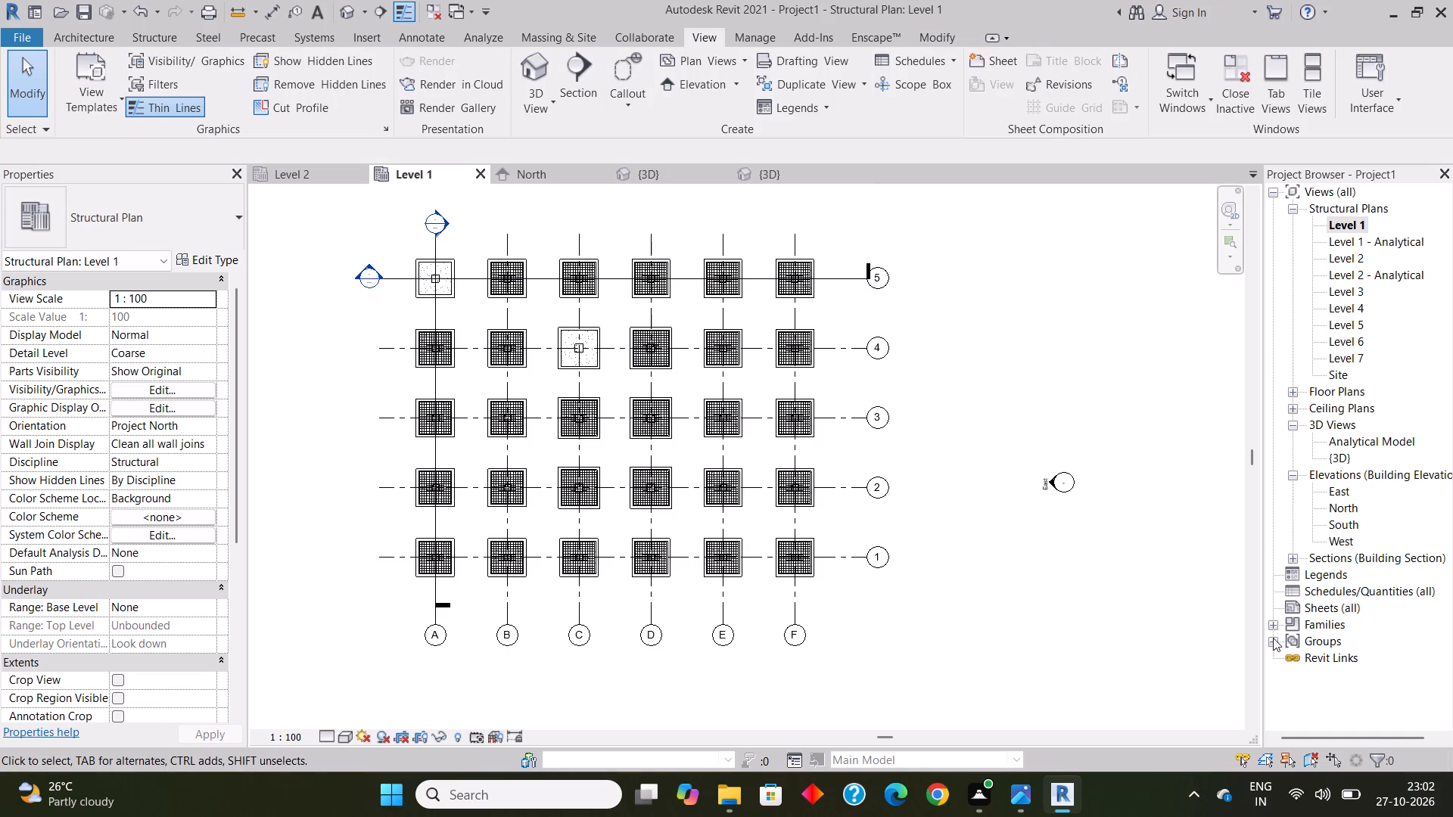
Examine the row of footings and columns in the Section 1 view, and return to the Level 1 plan.
{"action": "left_click", "coordinate": [1296, 559]}
{"action": "double_click", "coordinate": [1354, 572]}
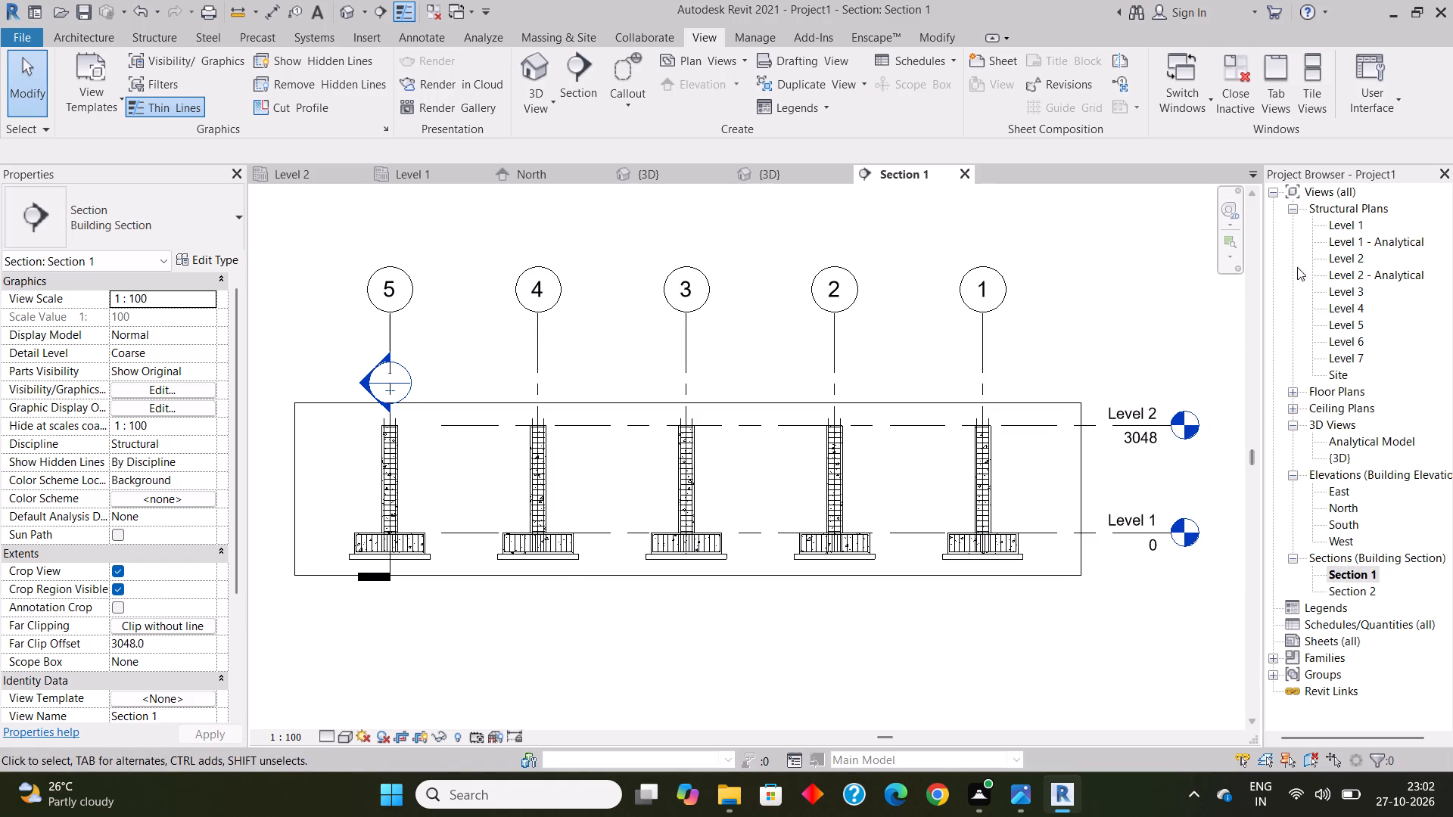
{"action": "double_click", "coordinate": [1348, 221]}
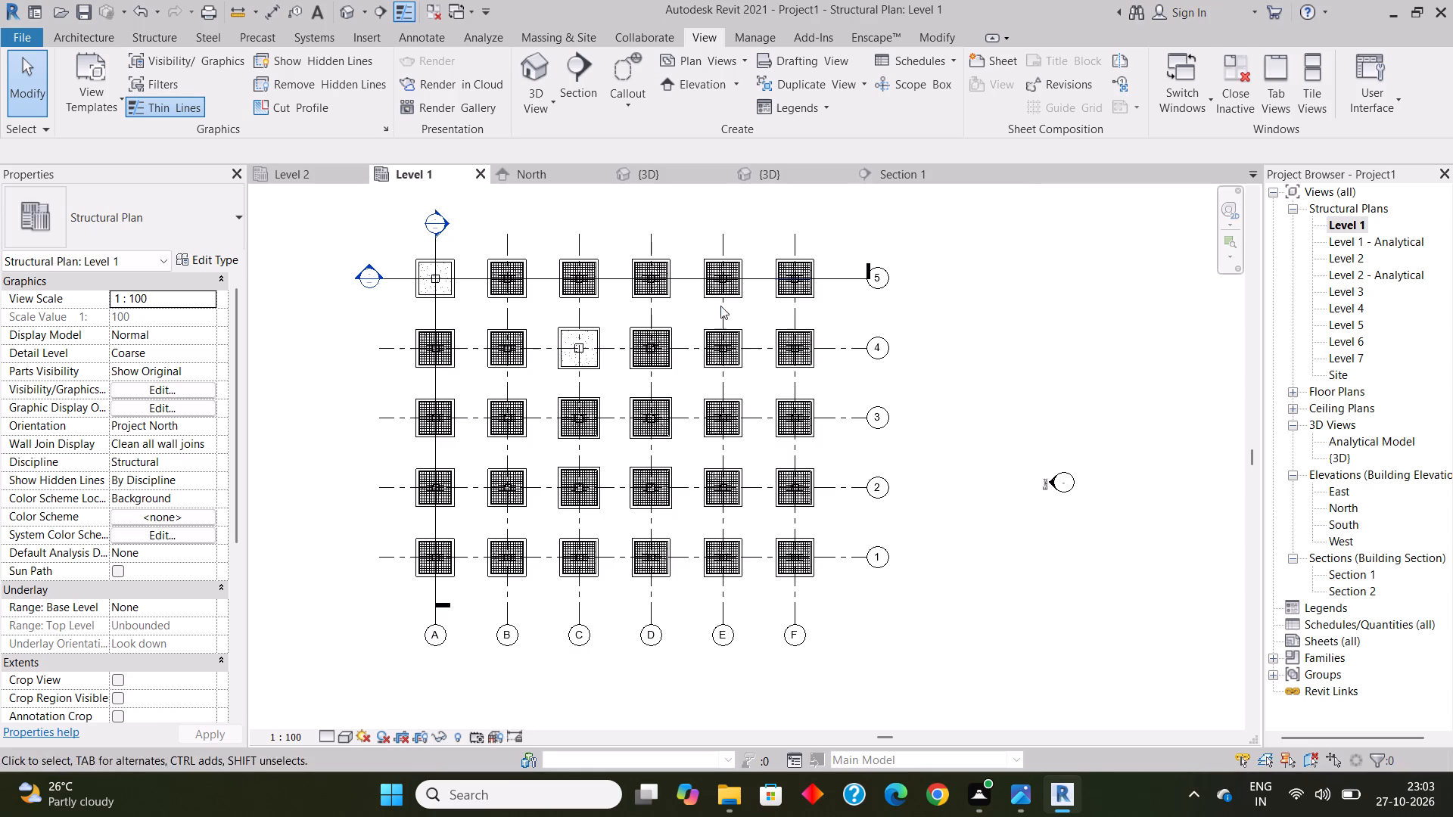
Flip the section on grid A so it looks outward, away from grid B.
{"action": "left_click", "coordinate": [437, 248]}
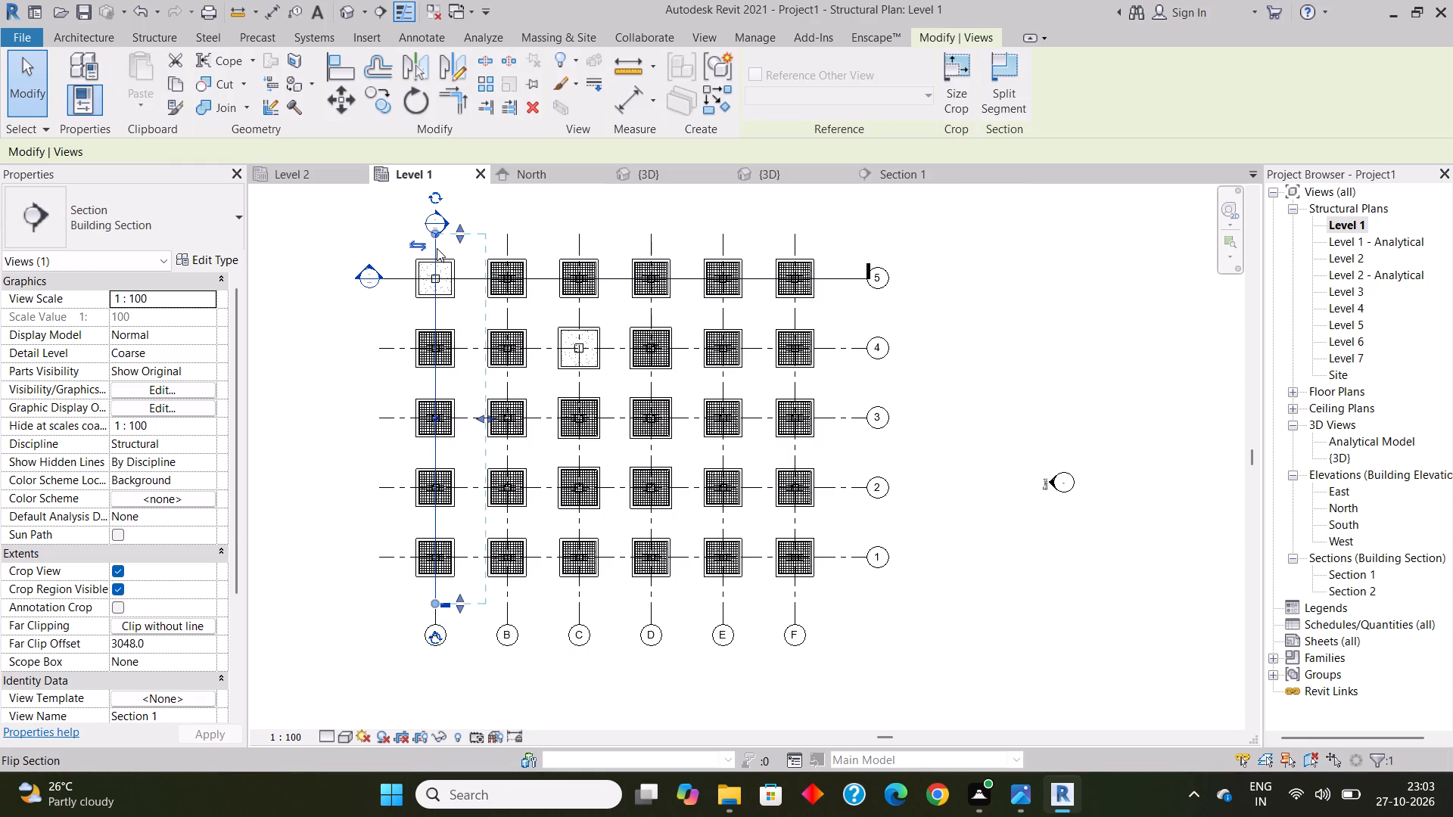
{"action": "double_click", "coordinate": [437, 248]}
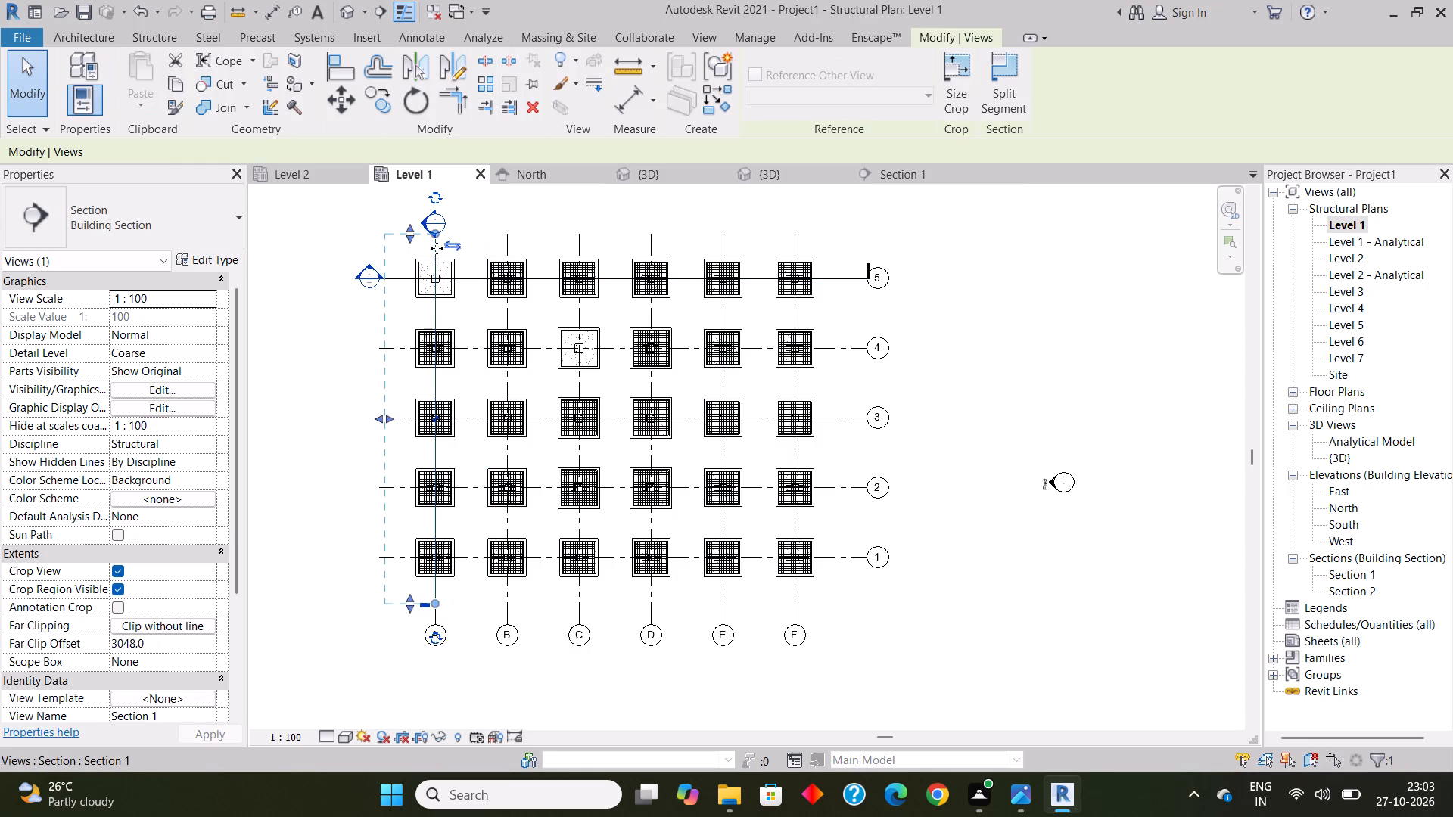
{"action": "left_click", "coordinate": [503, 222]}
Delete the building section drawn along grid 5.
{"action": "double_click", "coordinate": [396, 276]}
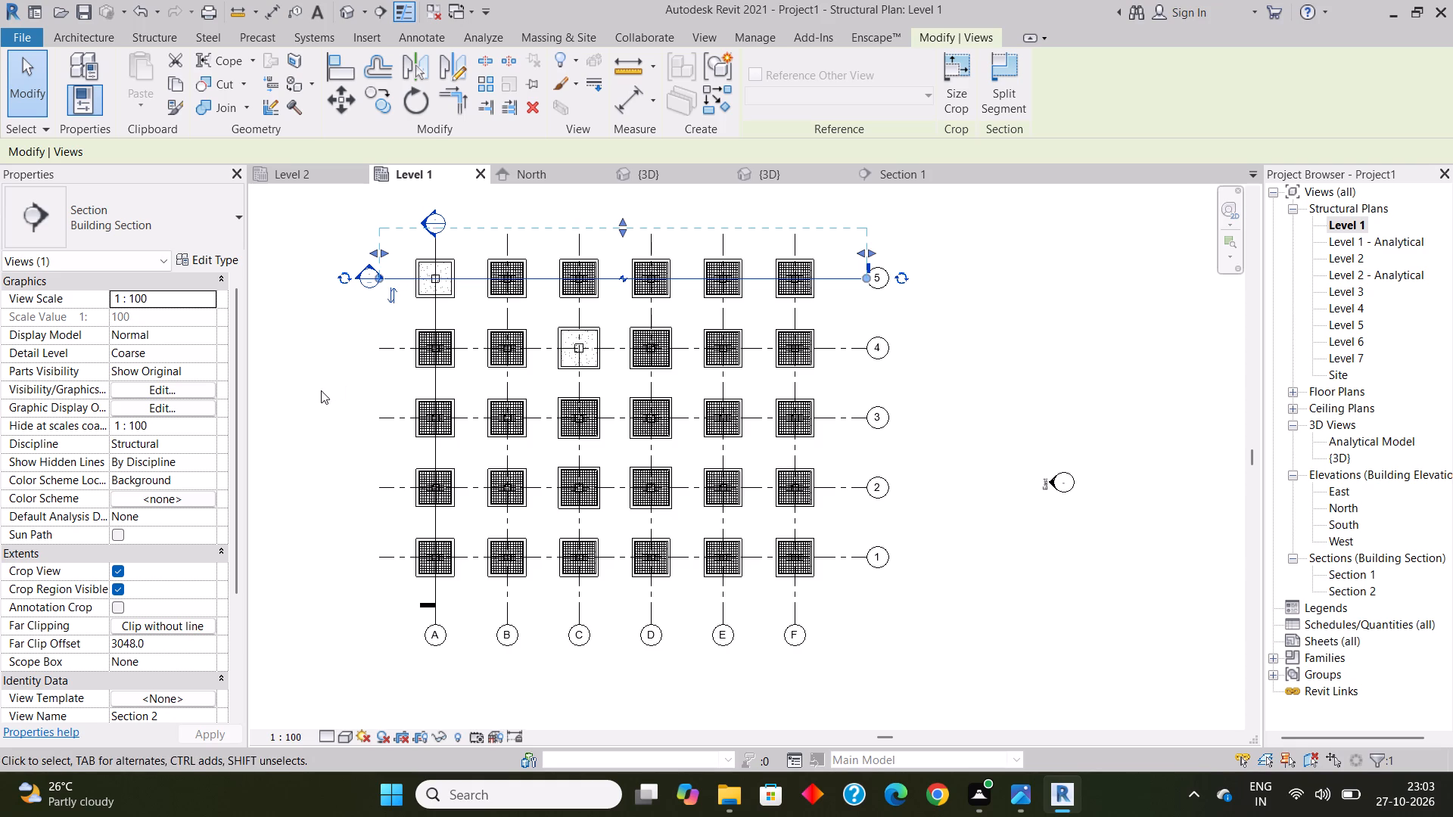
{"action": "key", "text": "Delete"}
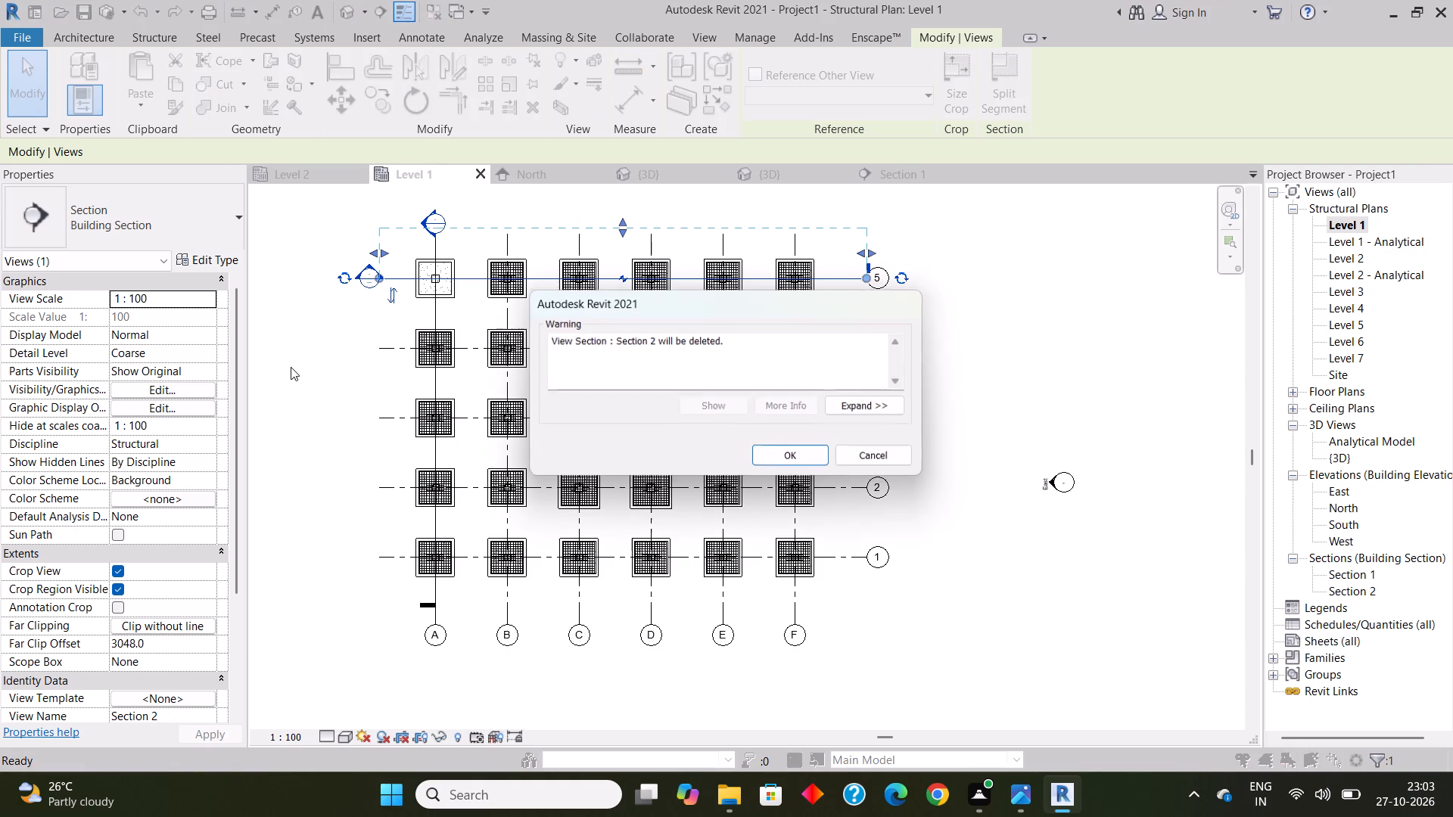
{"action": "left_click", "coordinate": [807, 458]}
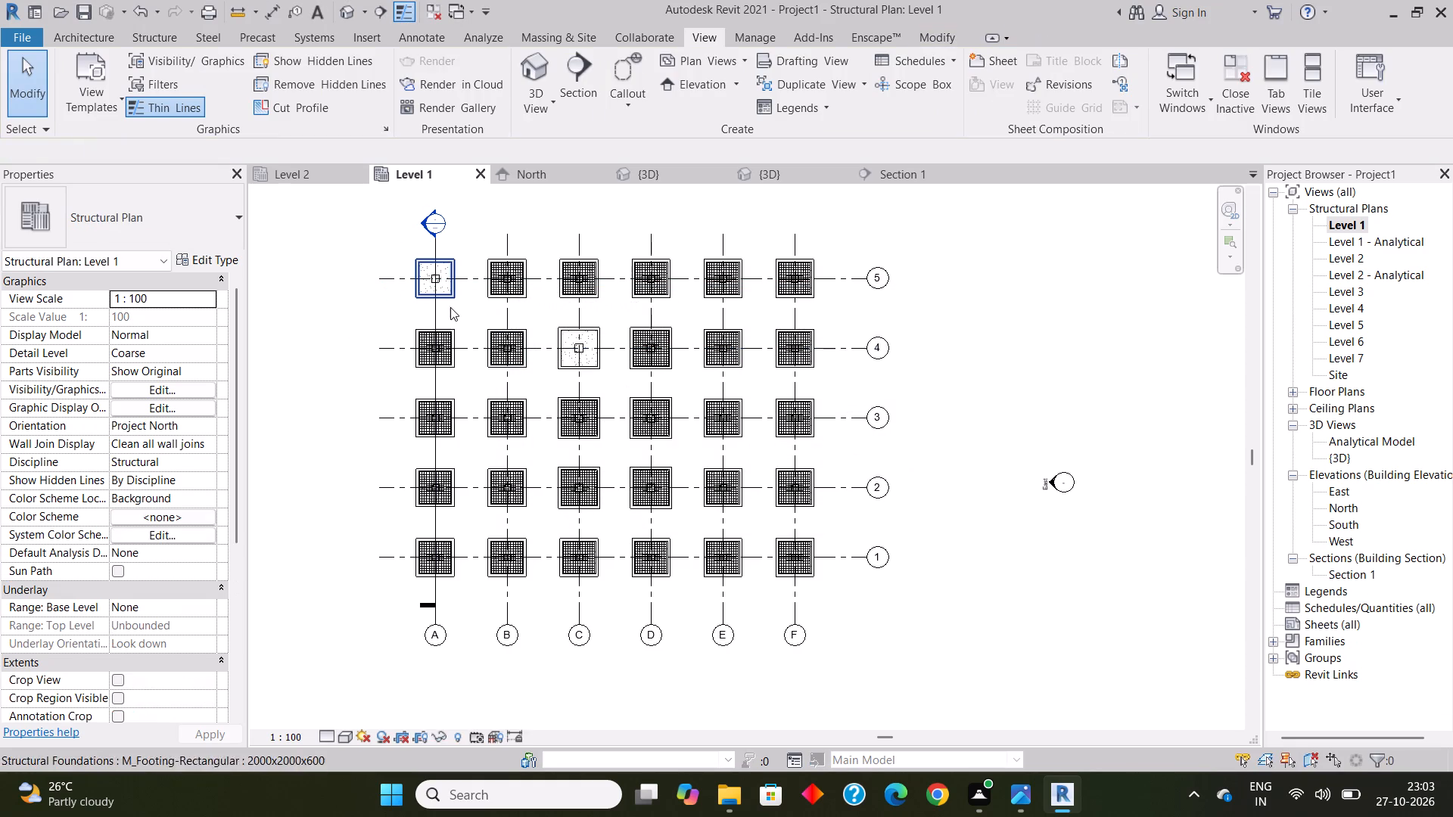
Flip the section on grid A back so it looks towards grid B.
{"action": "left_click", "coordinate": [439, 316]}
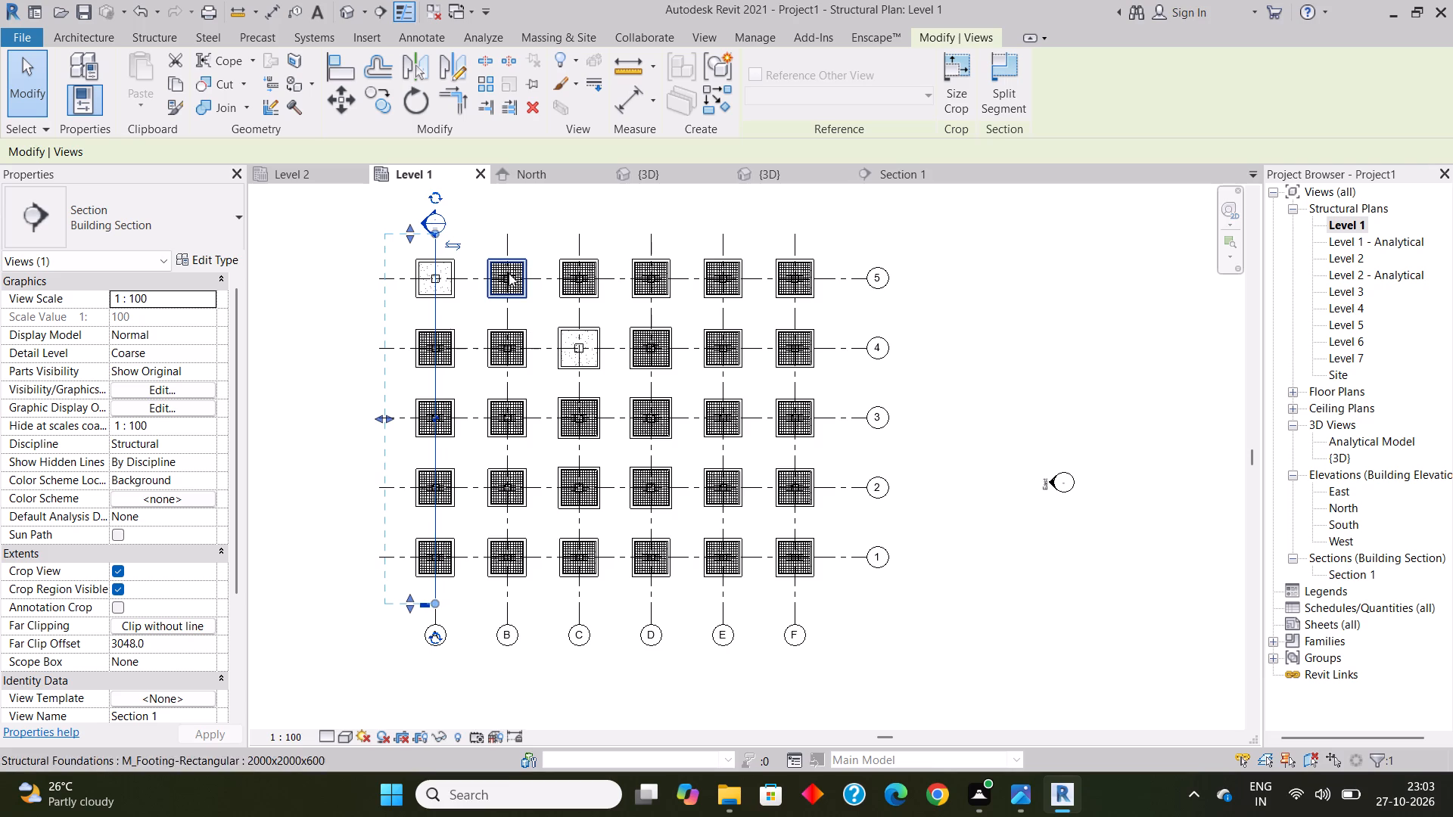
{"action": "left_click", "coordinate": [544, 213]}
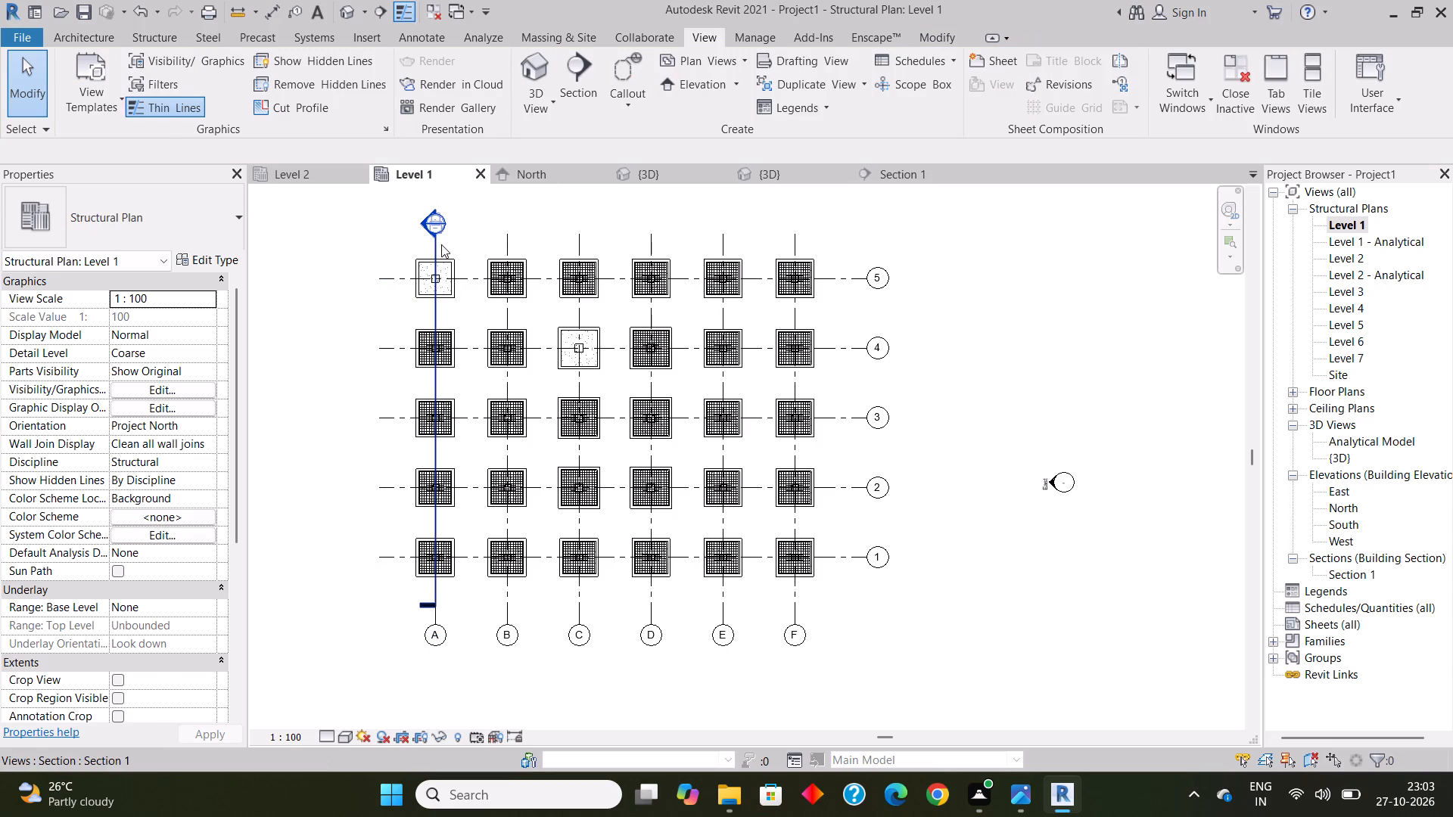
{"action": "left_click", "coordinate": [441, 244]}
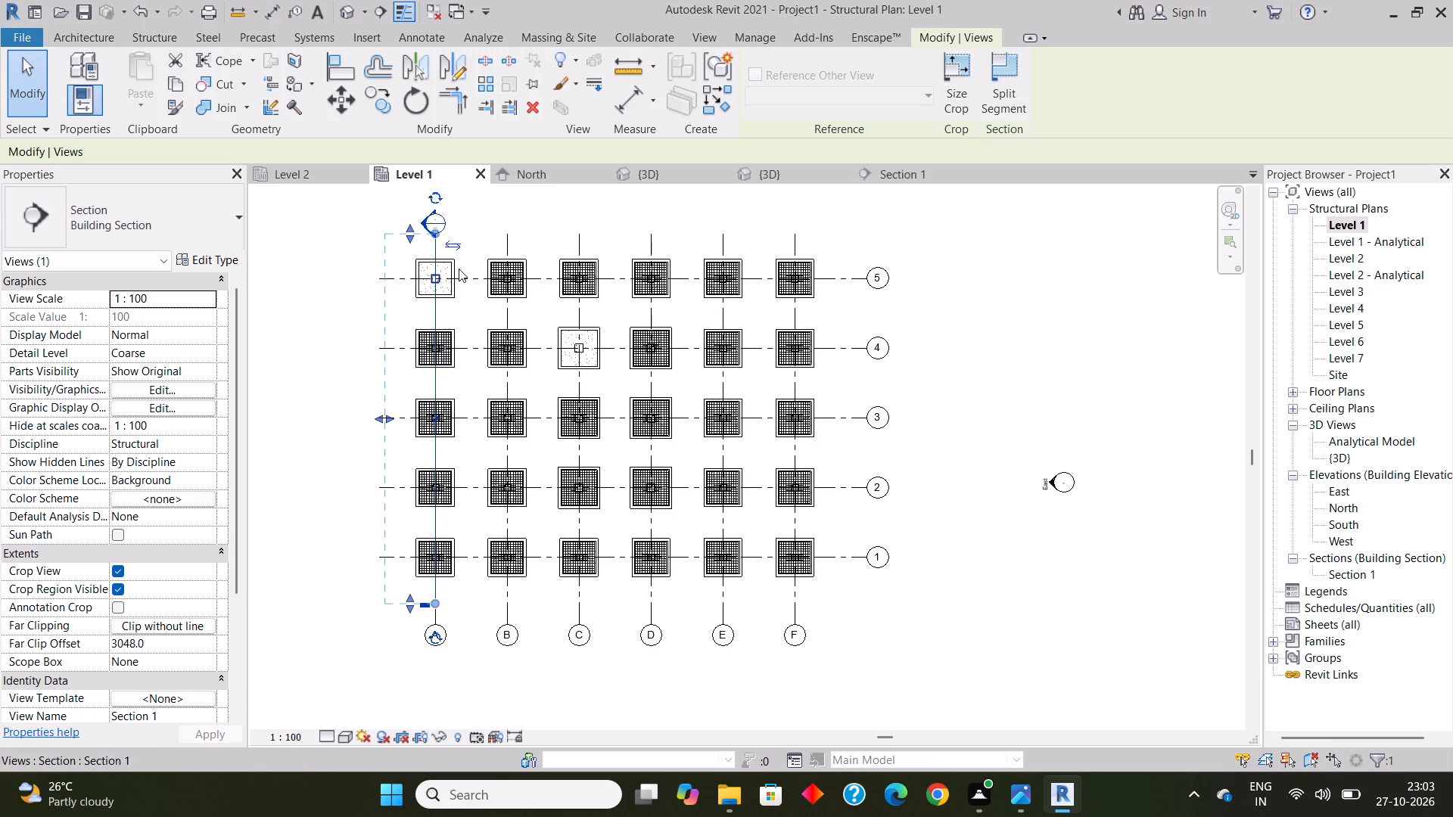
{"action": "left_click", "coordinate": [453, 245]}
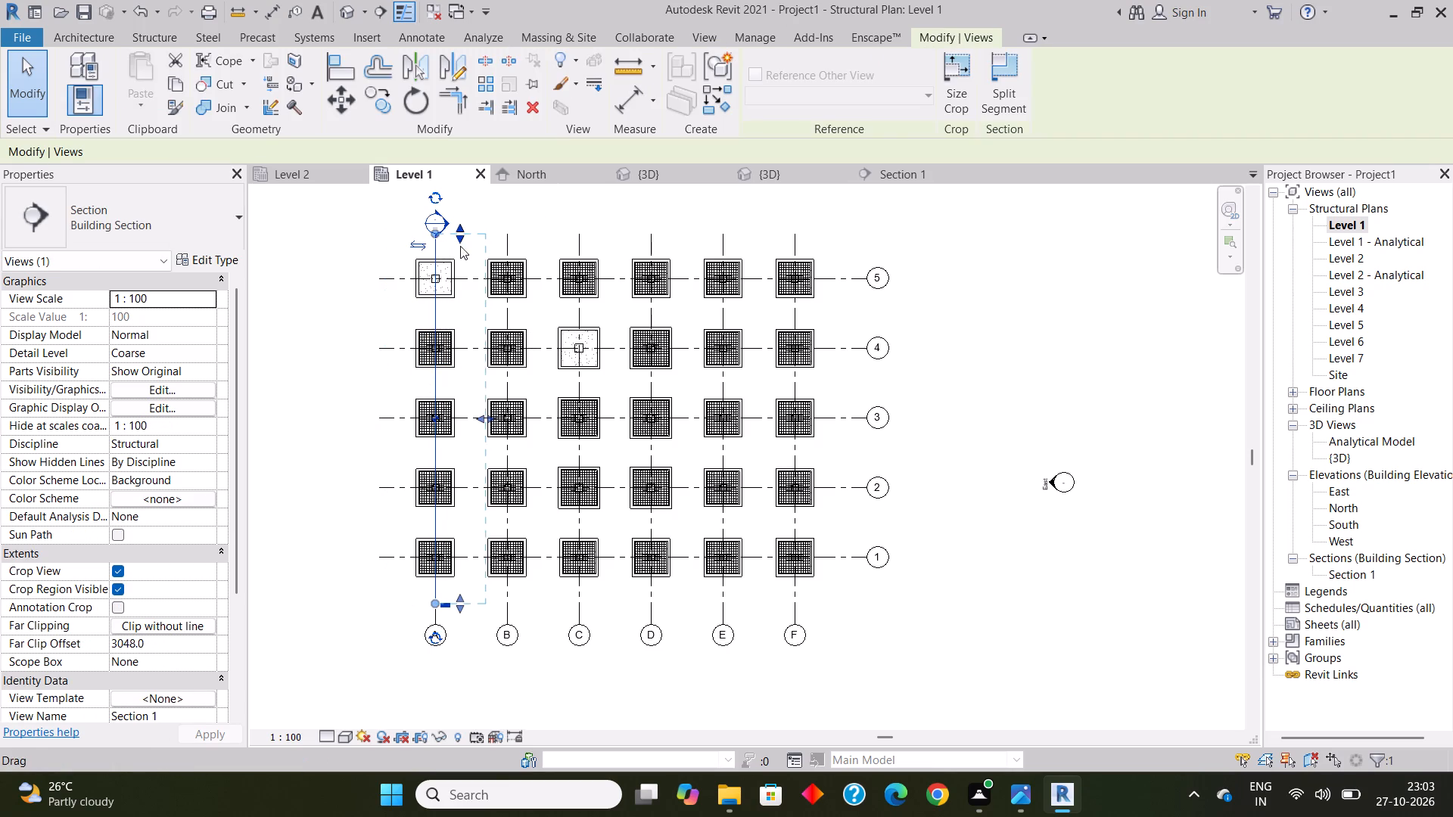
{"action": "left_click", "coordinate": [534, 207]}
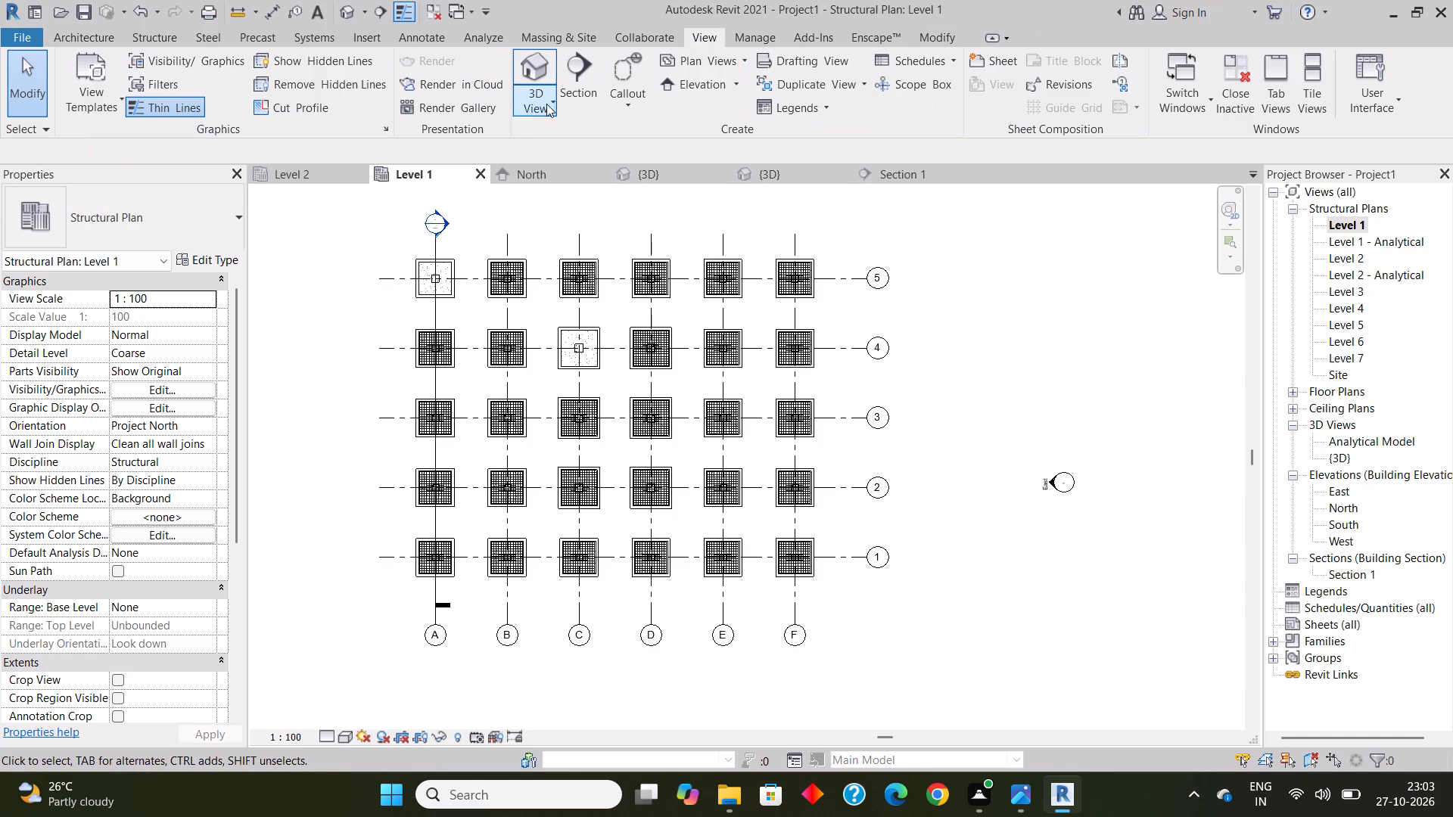
Draw a building section along grid 5, from outside grid A to the grid 5 bubble, and flip it to look towards grid 4.
{"action": "left_click", "coordinate": [571, 75]}
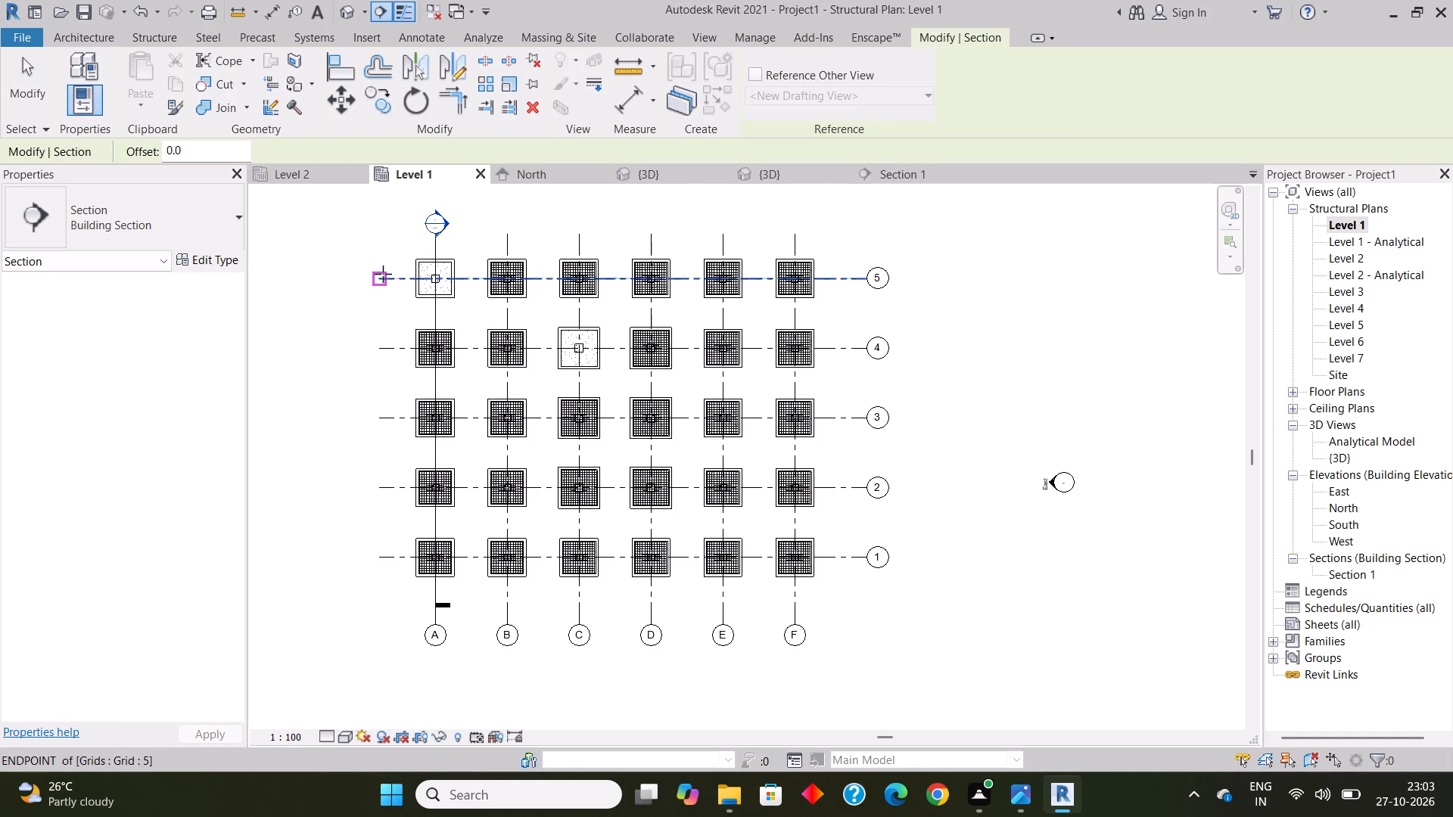
{"action": "left_click", "coordinate": [381, 274]}
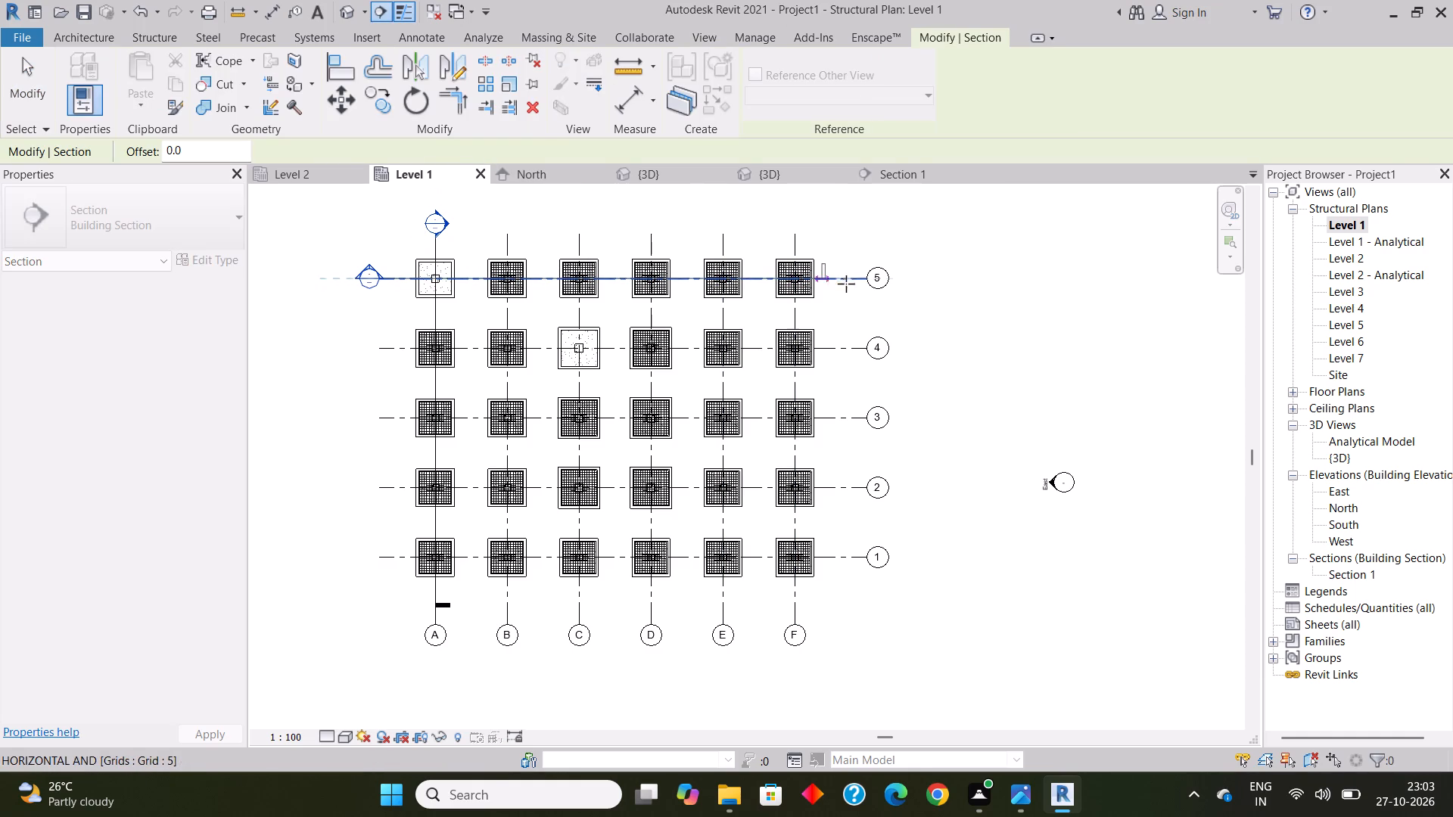
{"action": "left_click", "coordinate": [867, 284]}
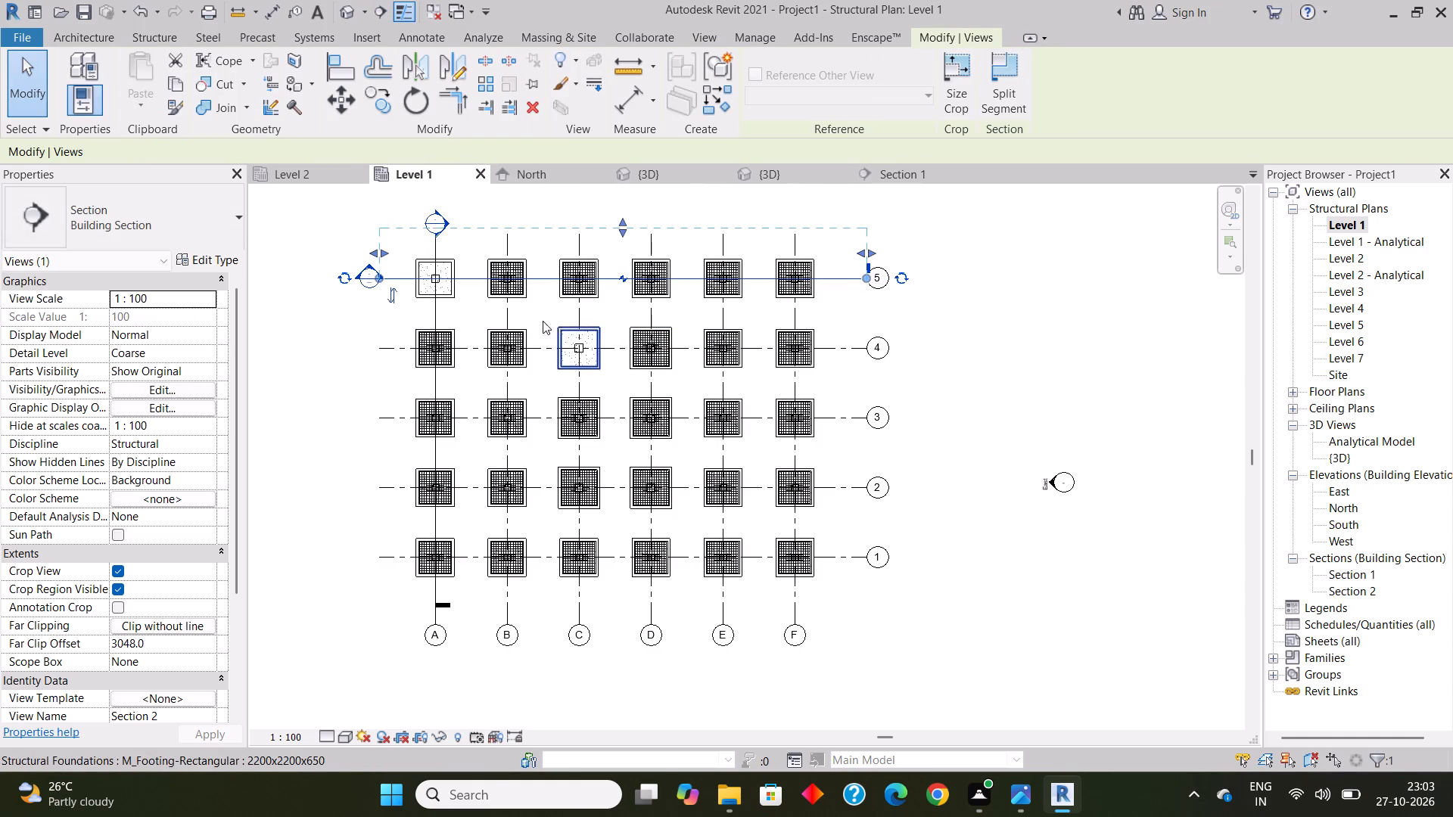
{"action": "left_click", "coordinate": [388, 294]}
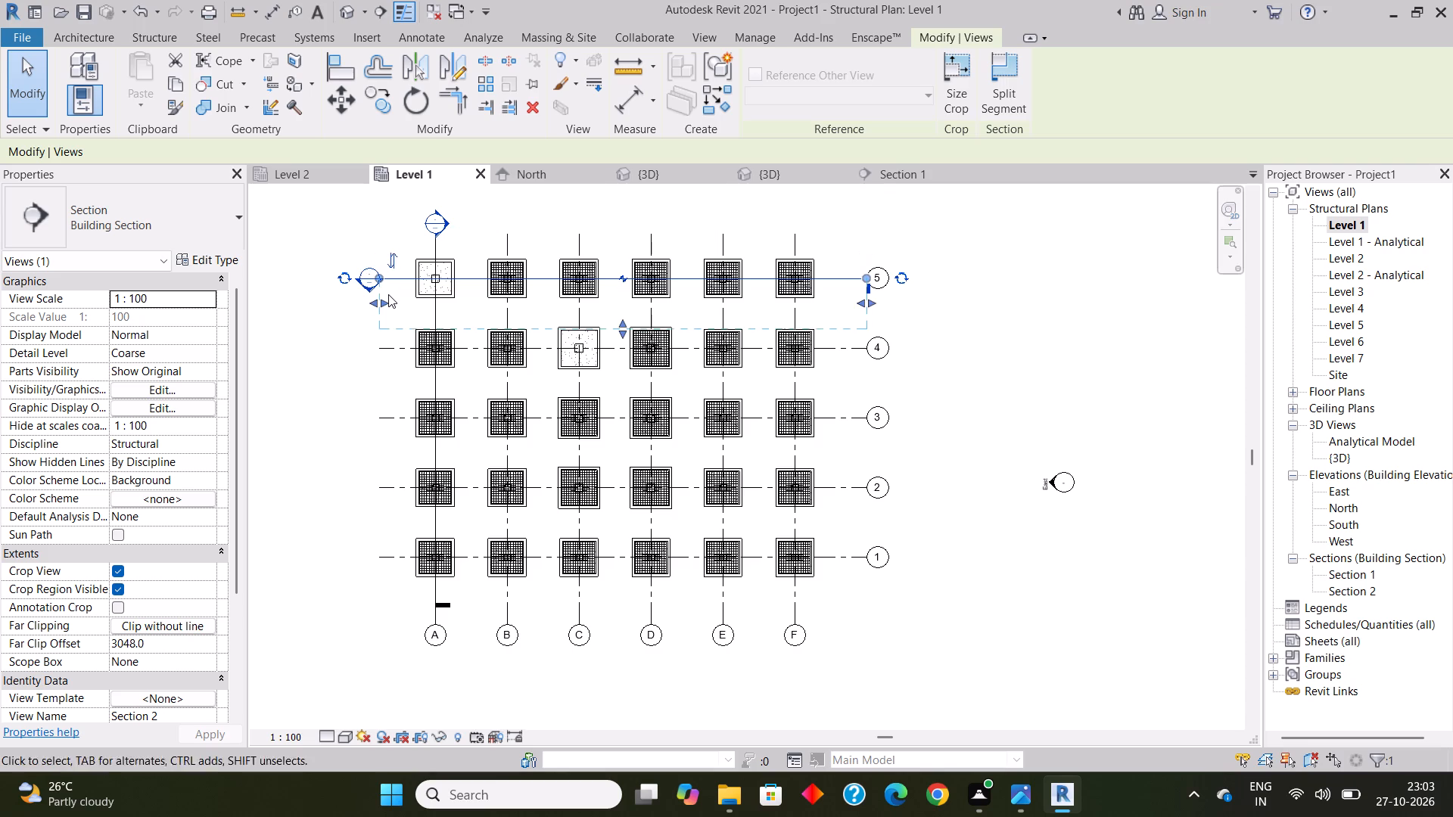
{"action": "left_click", "coordinate": [1050, 420]}
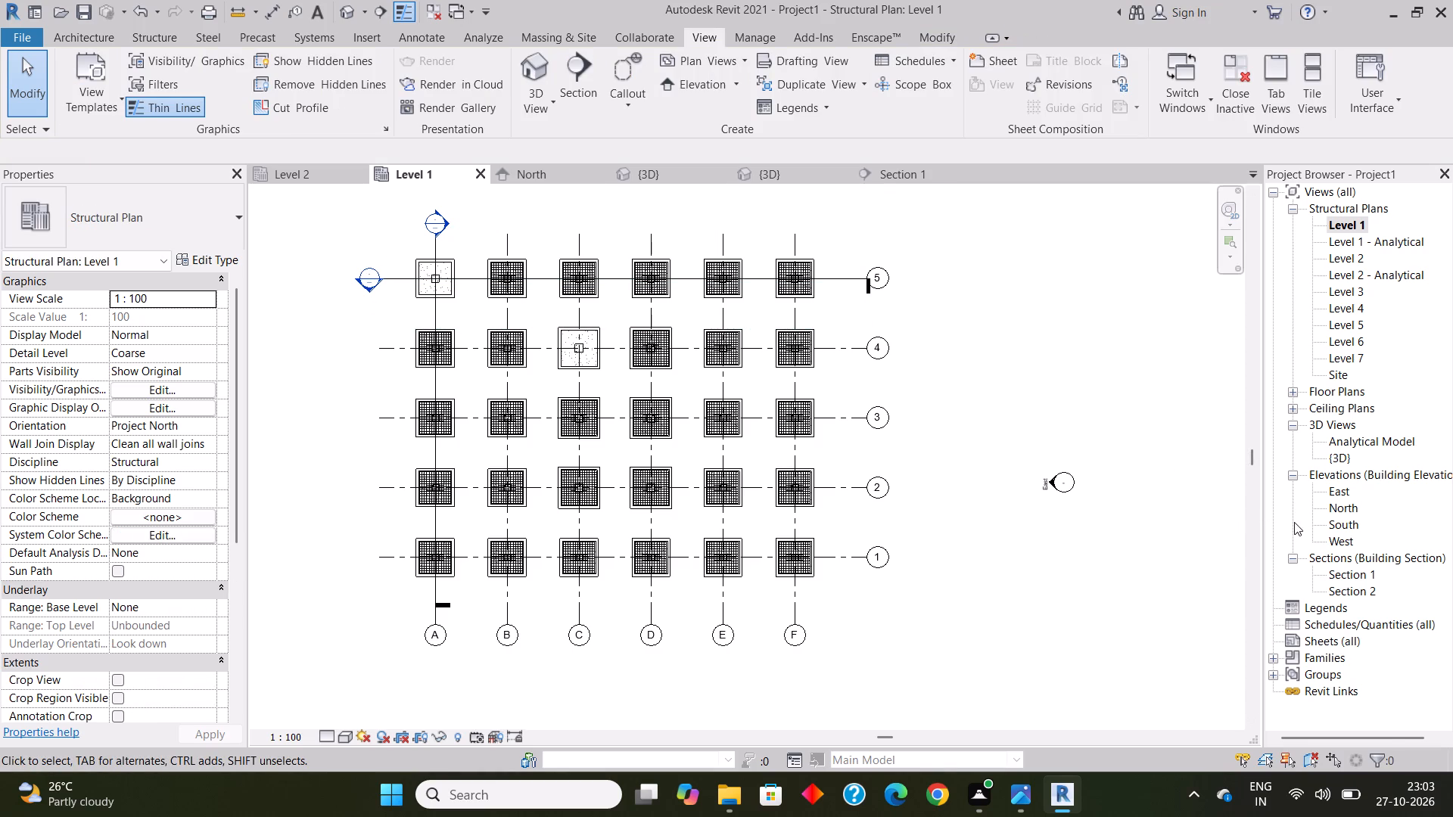
Examine the columns and footings along grids A to F in the Section 2 view, and return to the Level 1 plan.
{"action": "double_click", "coordinate": [1358, 592]}
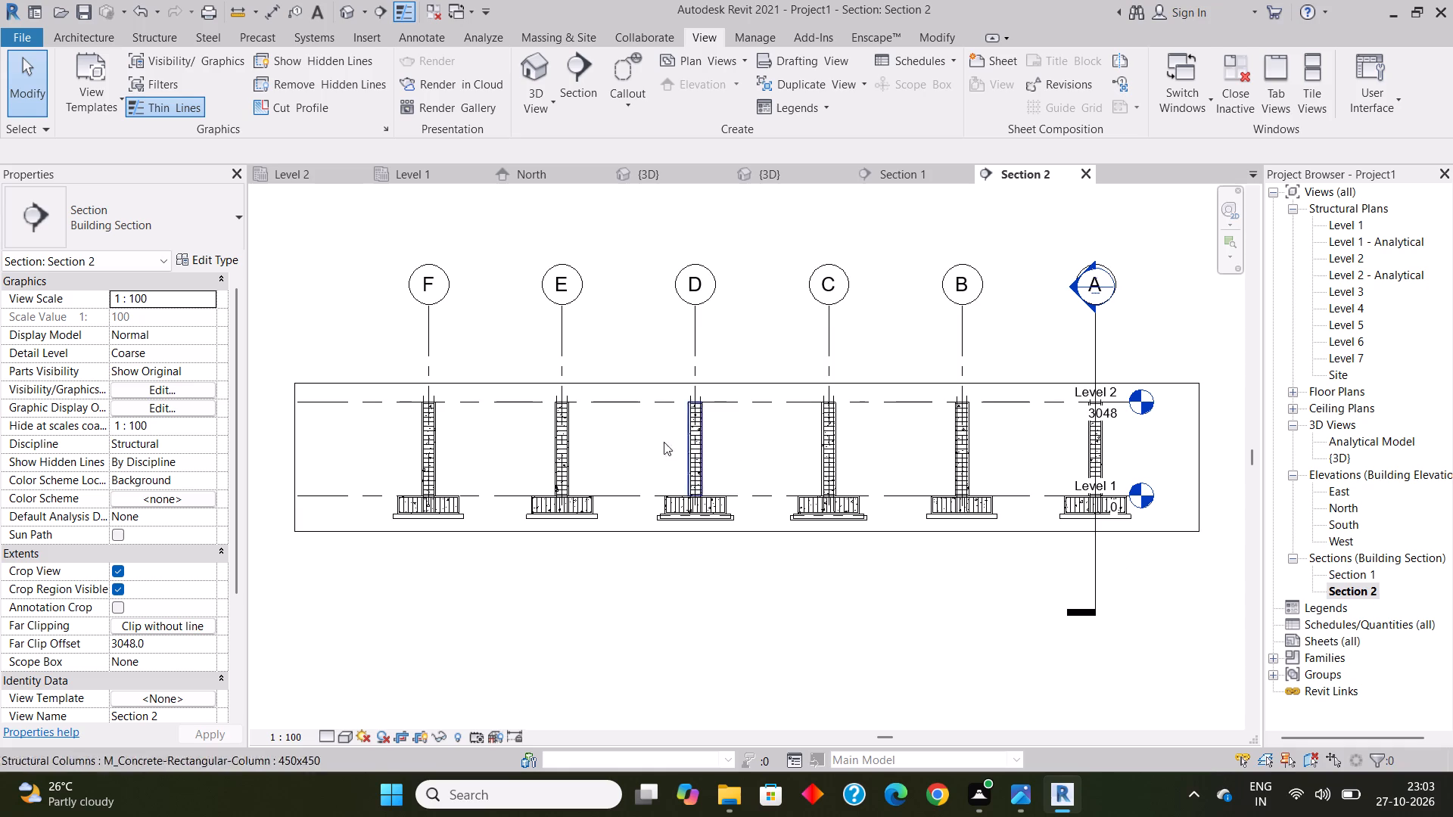
{"action": "scroll", "coordinate": [445, 399], "scroll_direction": "up", "scroll_amount": 3}
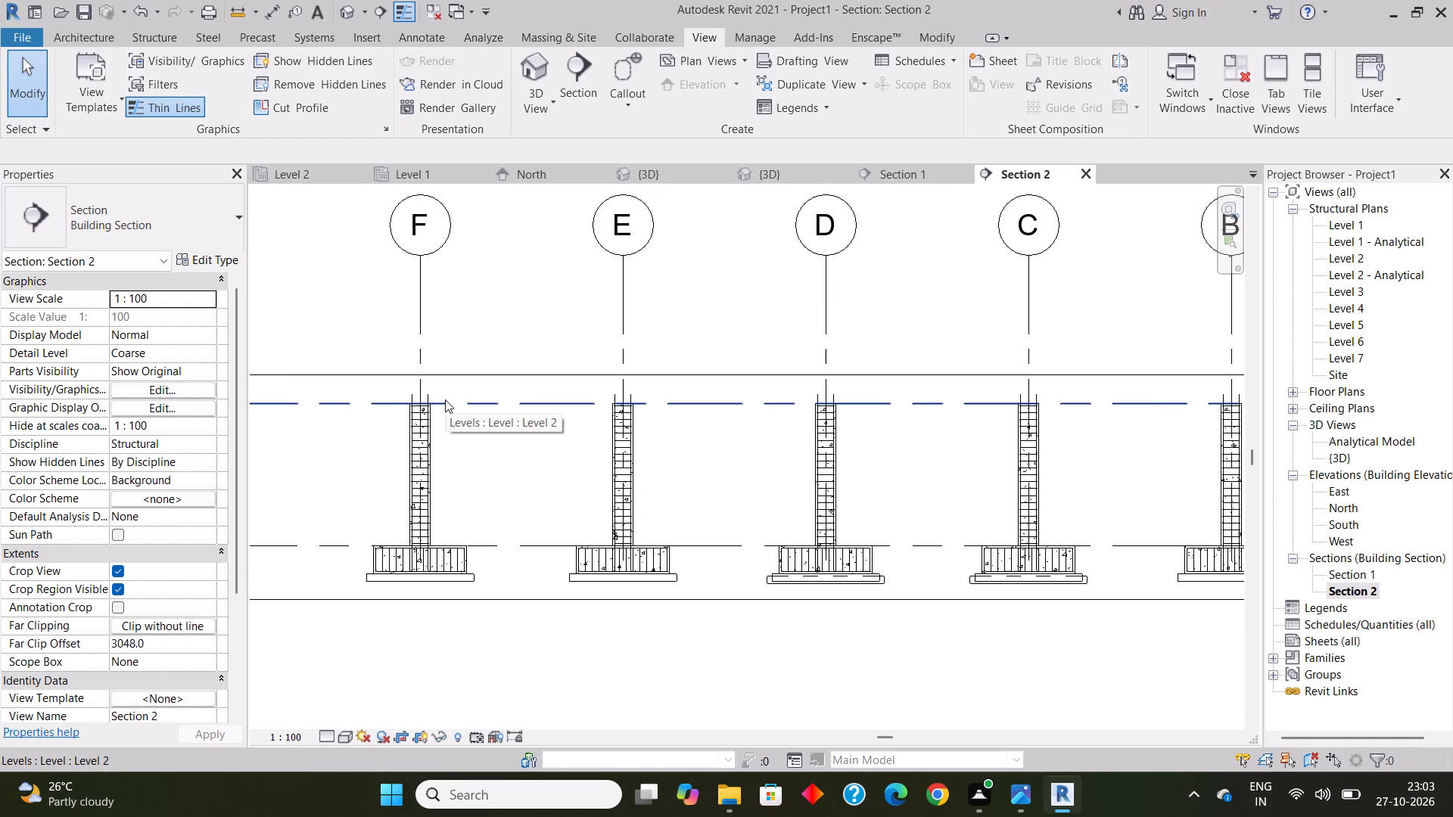
{"action": "double_click", "coordinate": [1356, 222]}
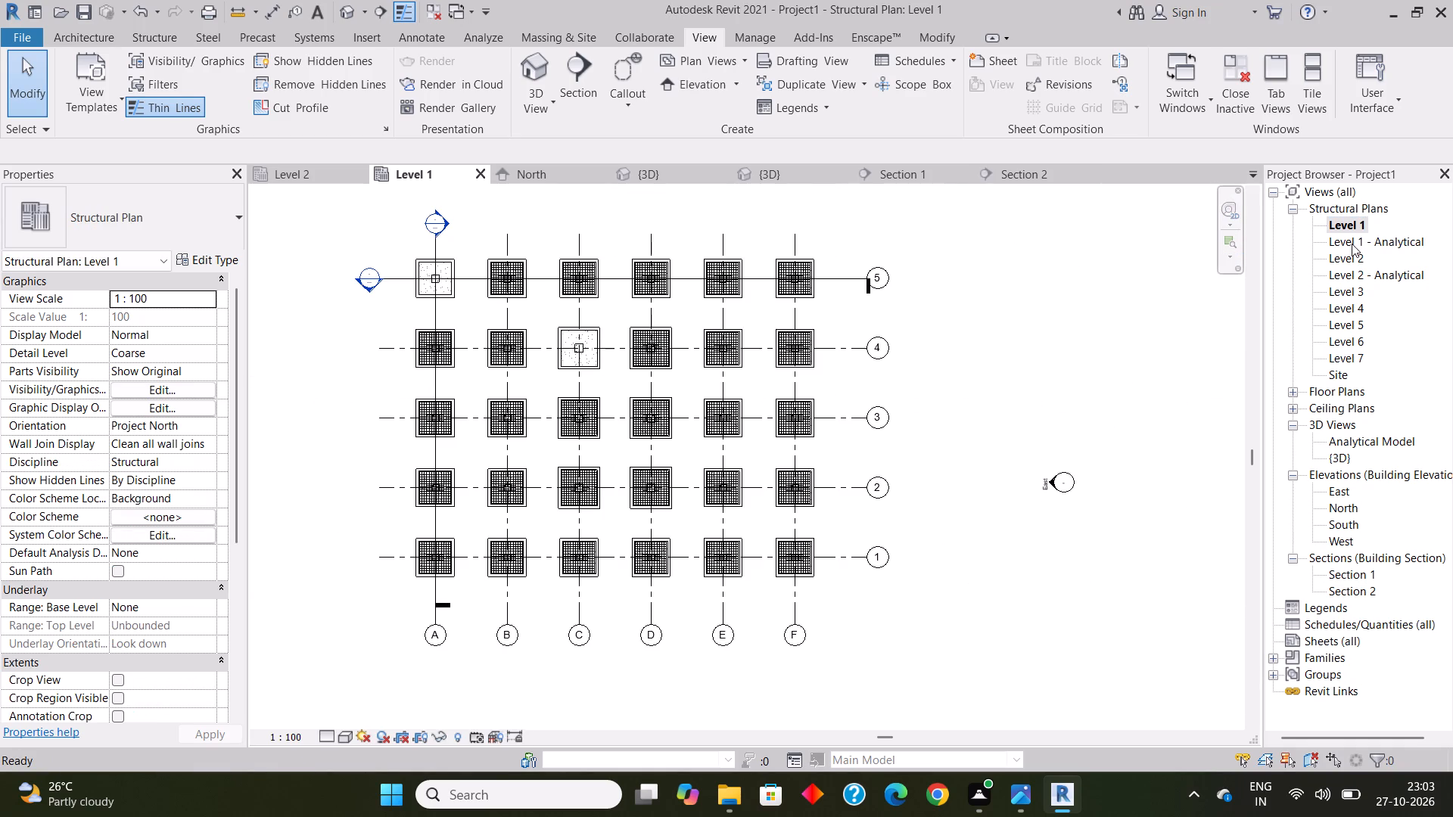
In the Level 2 structural plan, place an M_Concrete-Rectangular Beam 300 x 600mm along grid 5 between the columns at grids A and B.
{"action": "double_click", "coordinate": [1352, 262]}
{"action": "scroll", "coordinate": [596, 350], "scroll_direction": "up", "scroll_amount": 1}
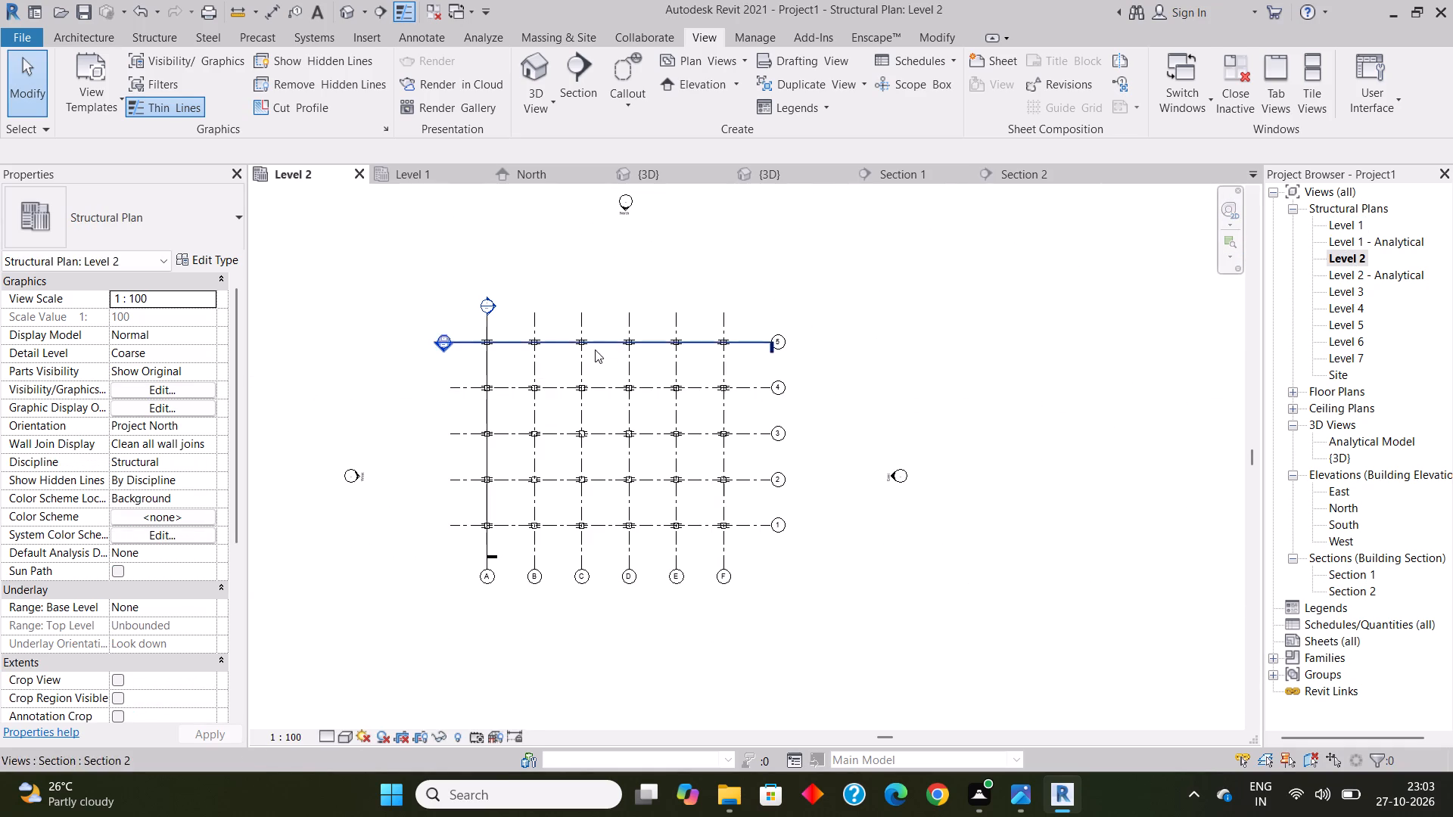
{"action": "scroll", "coordinate": [595, 349], "scroll_direction": "up", "scroll_amount": 2}
{"action": "scroll", "coordinate": [483, 342], "scroll_direction": "up", "scroll_amount": 3}
{"action": "scroll", "coordinate": [389, 331], "scroll_direction": "up", "scroll_amount": 2}
{"action": "scroll", "coordinate": [317, 224], "scroll_direction": "up", "scroll_amount": 1}
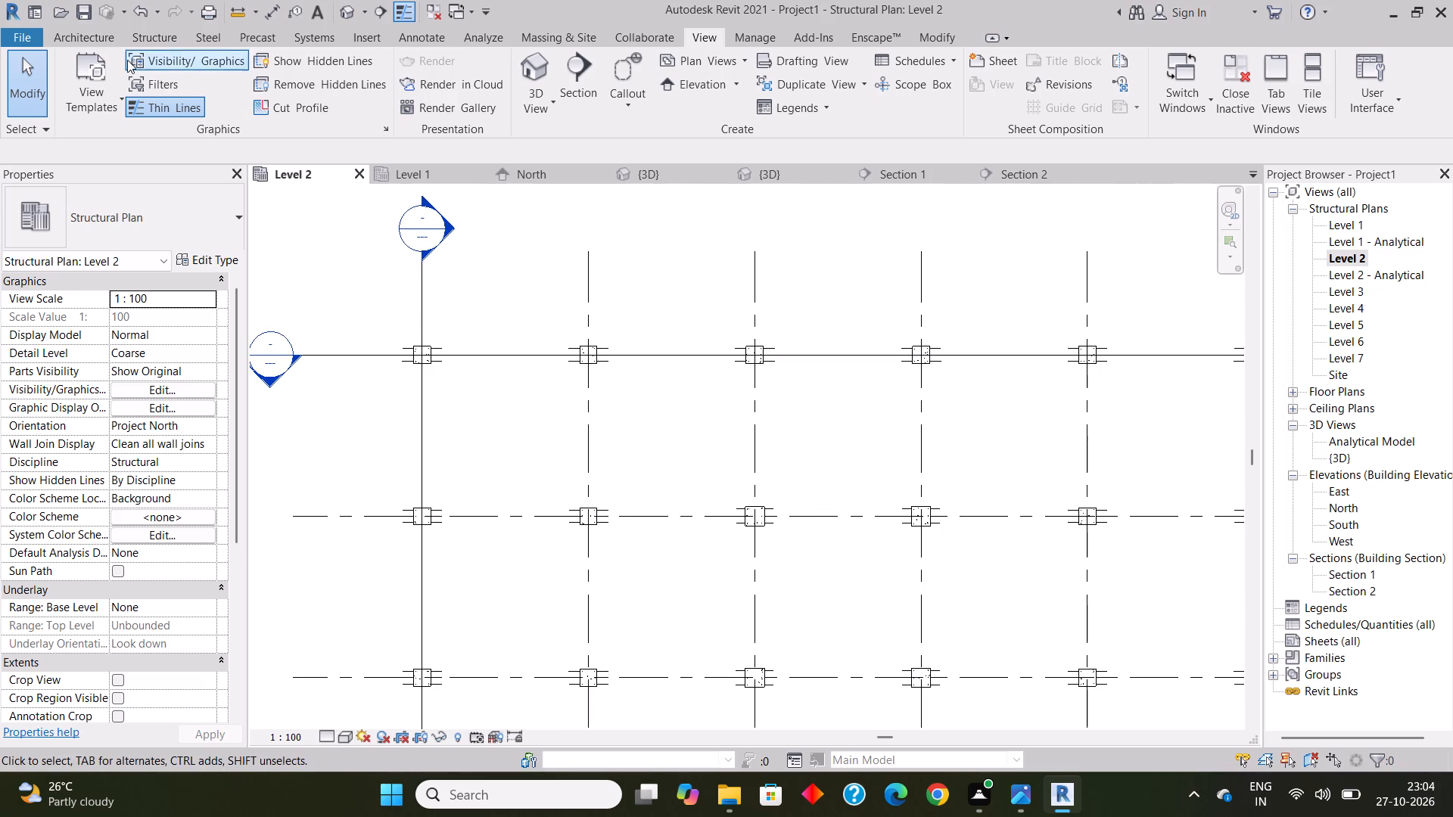
{"action": "left_click", "coordinate": [151, 34]}
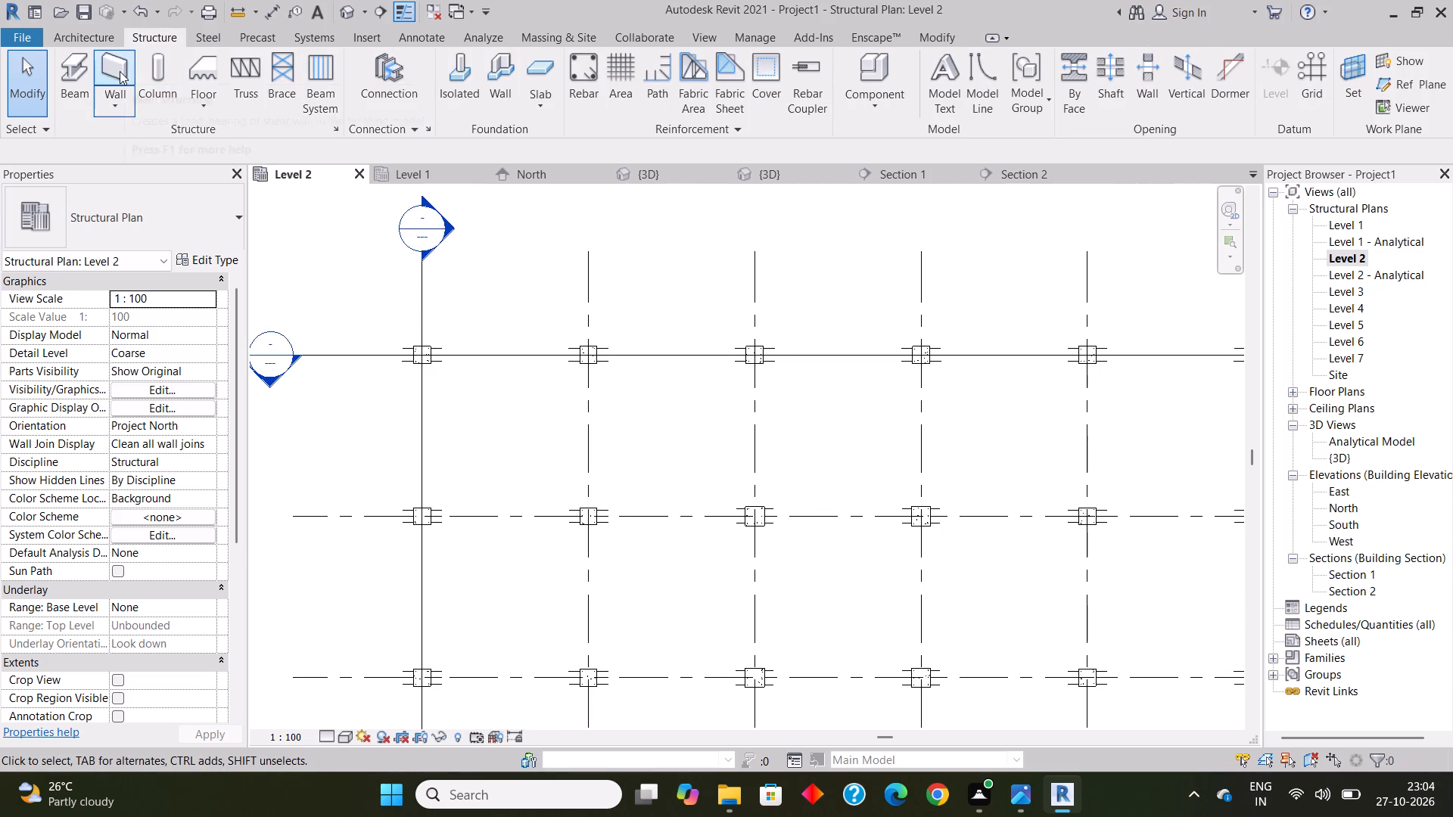
{"action": "left_click", "coordinate": [75, 75]}
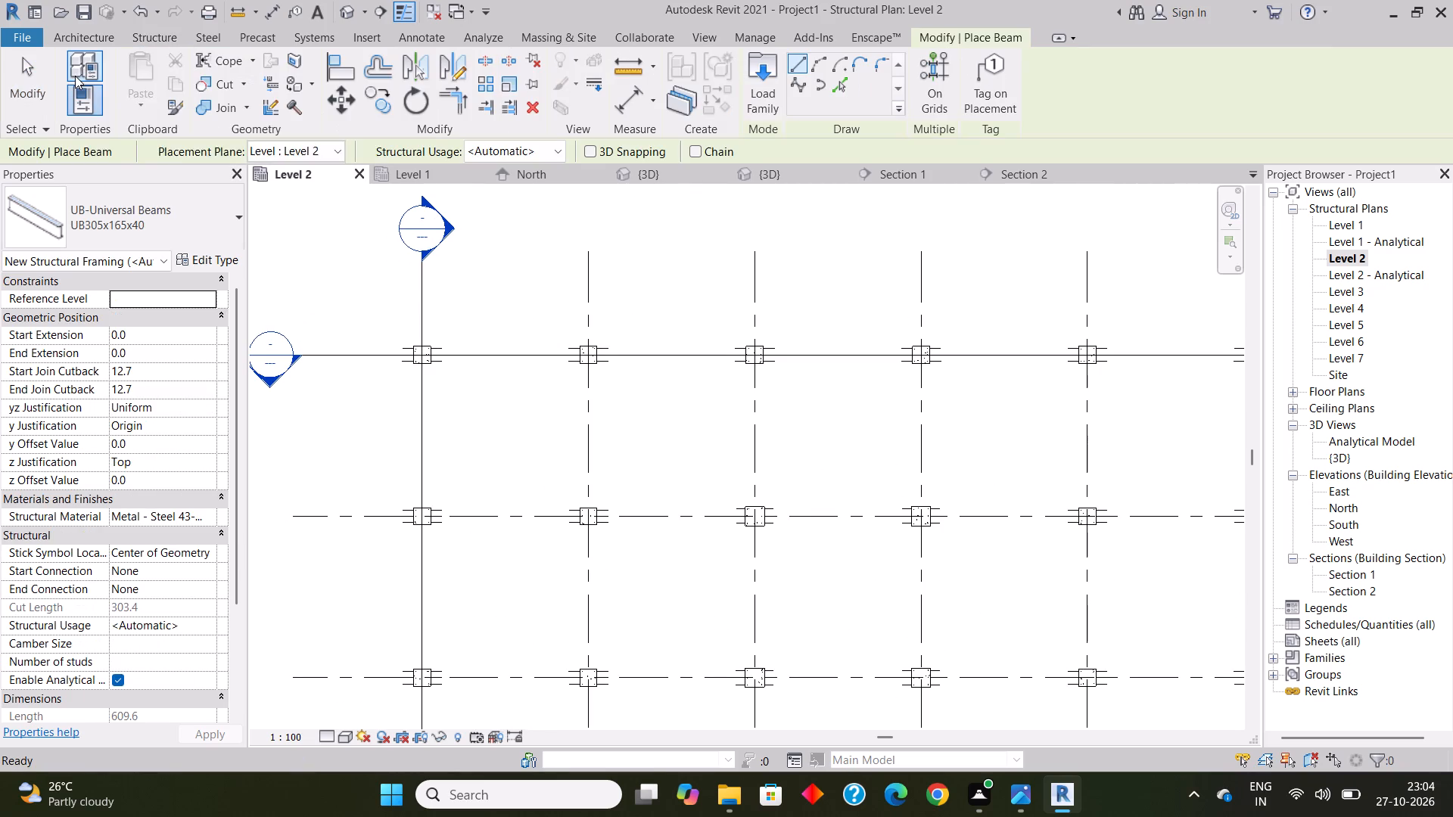
{"action": "left_click", "coordinate": [110, 219]}
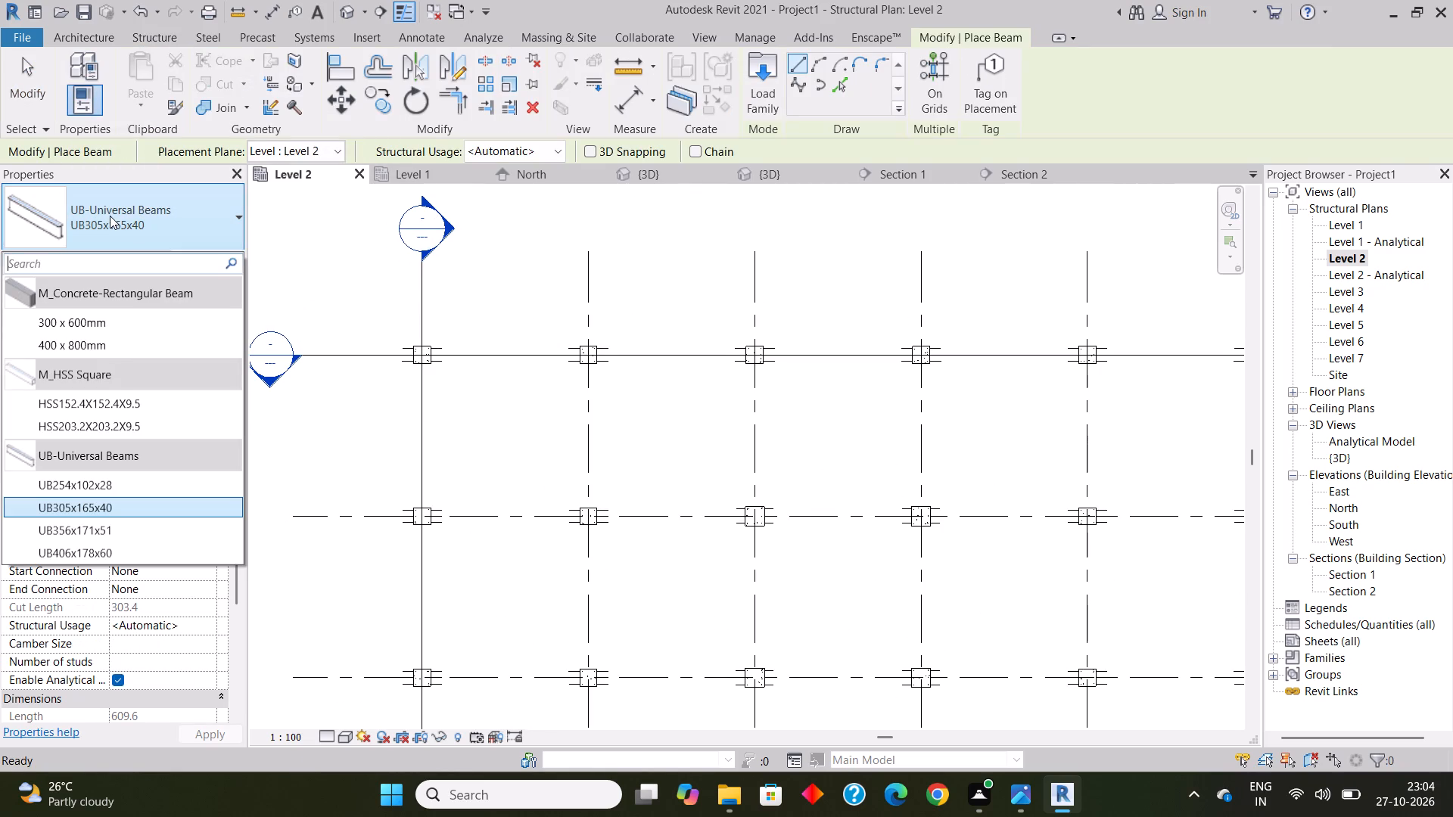
{"action": "left_click", "coordinate": [110, 322]}
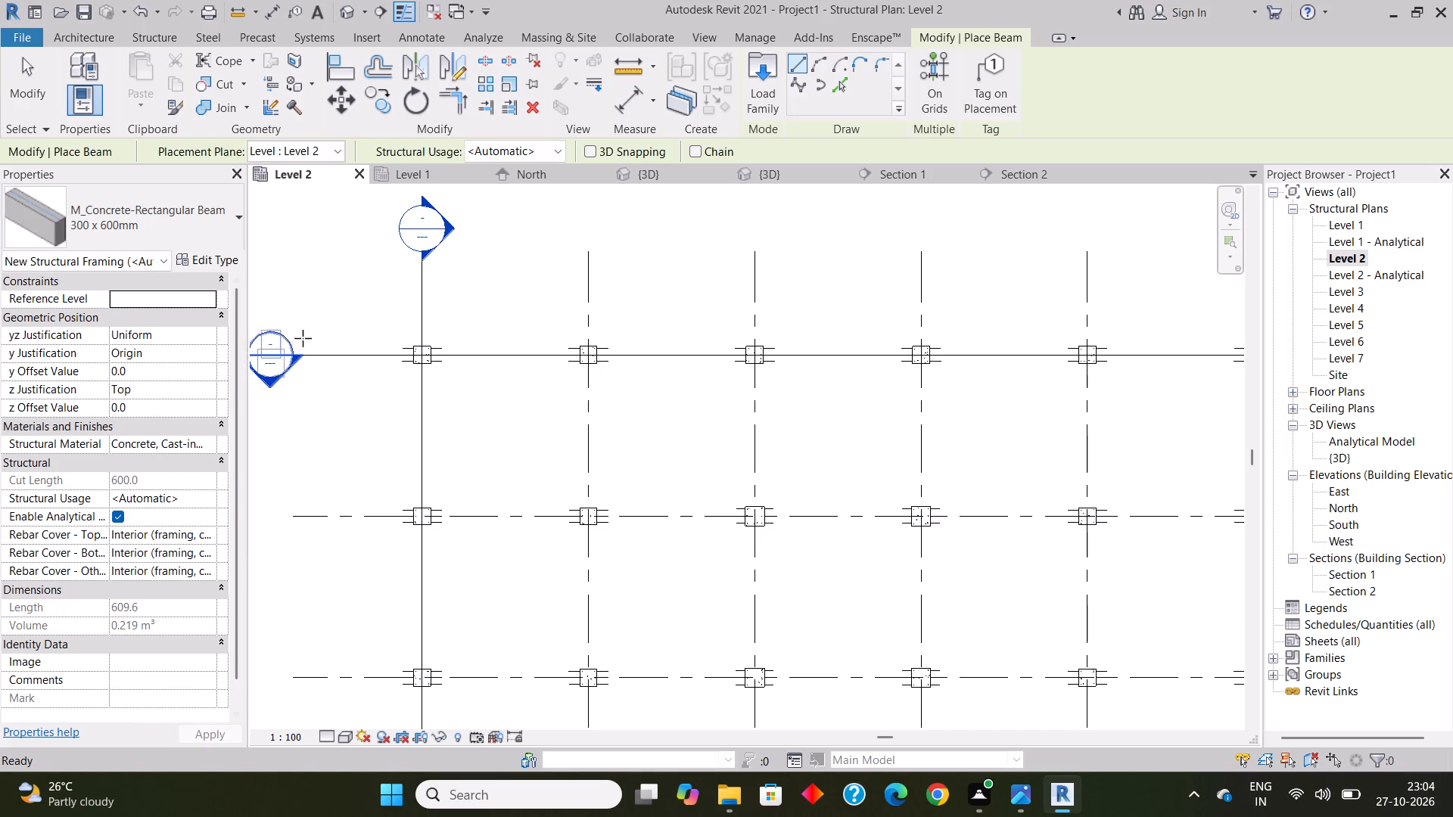
{"action": "left_click", "coordinate": [425, 356]}
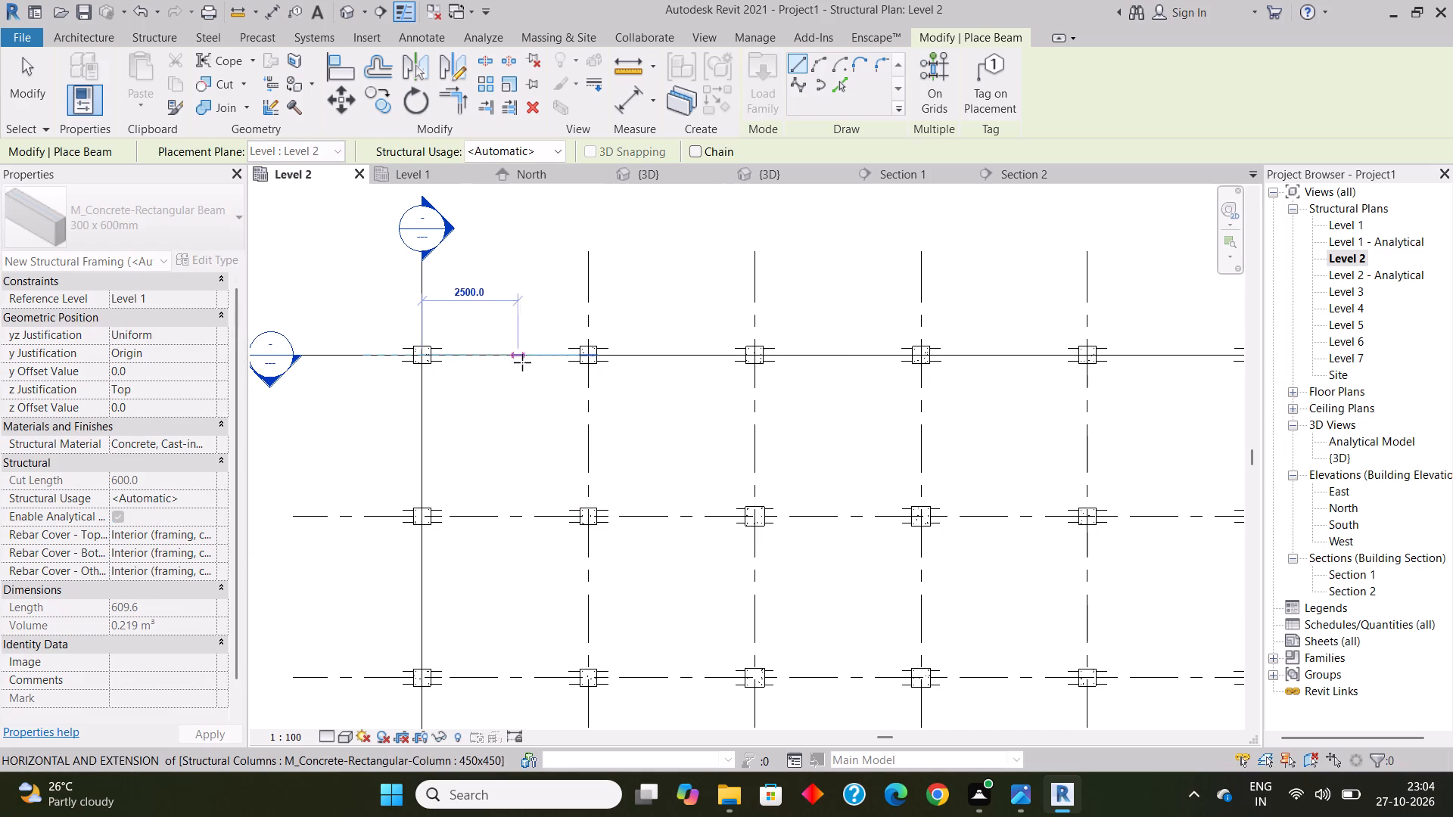
{"action": "left_click", "coordinate": [590, 357]}
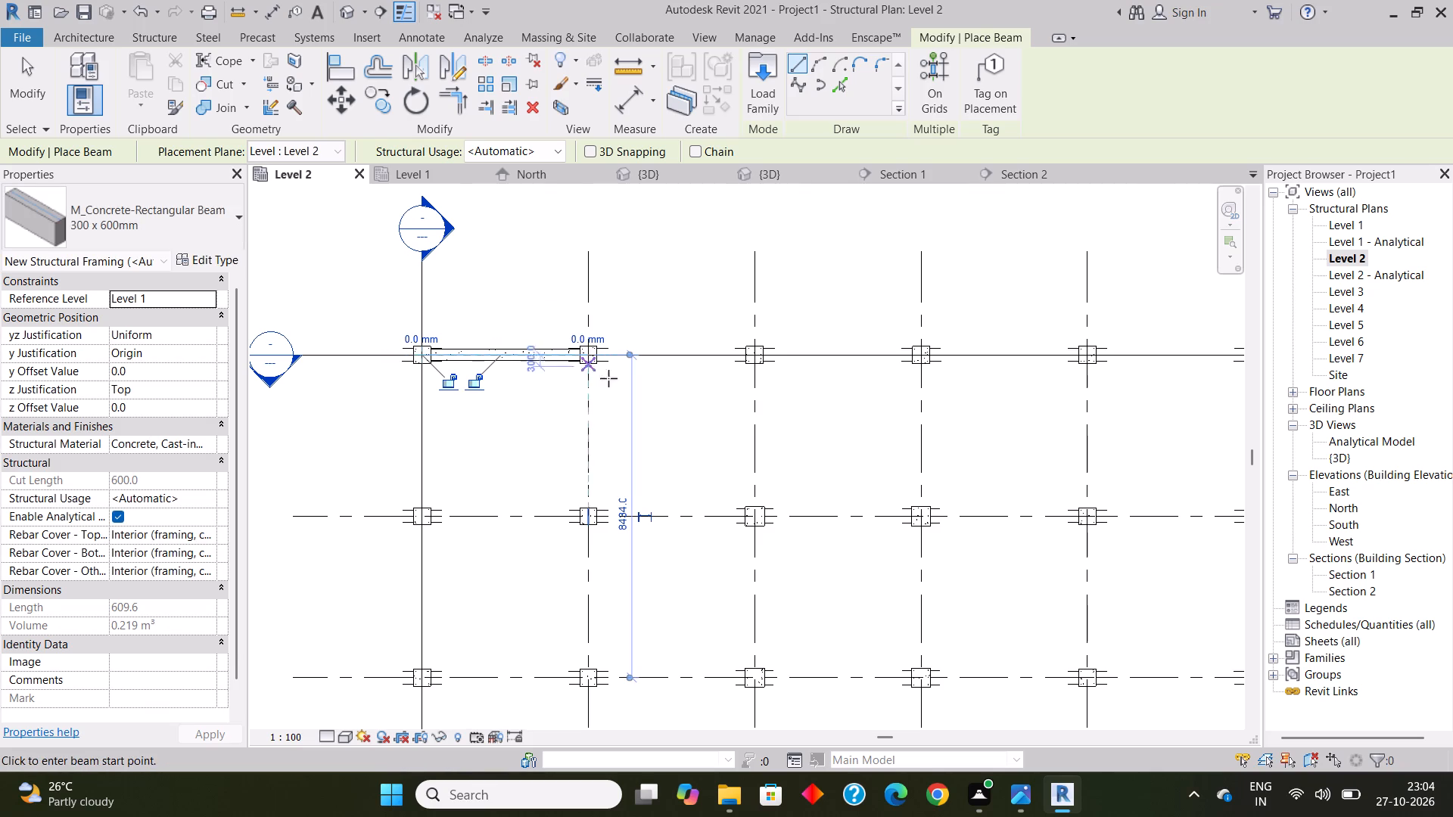
Continue the 300 x 600mm concrete beams along grid 5 on Level 2, column to column from grid B to grid F.
{"action": "middle_click_drag", "start_coordinate": [622, 388], "coordinate": [412, 381]}
{"action": "left_click", "coordinate": [380, 351]}
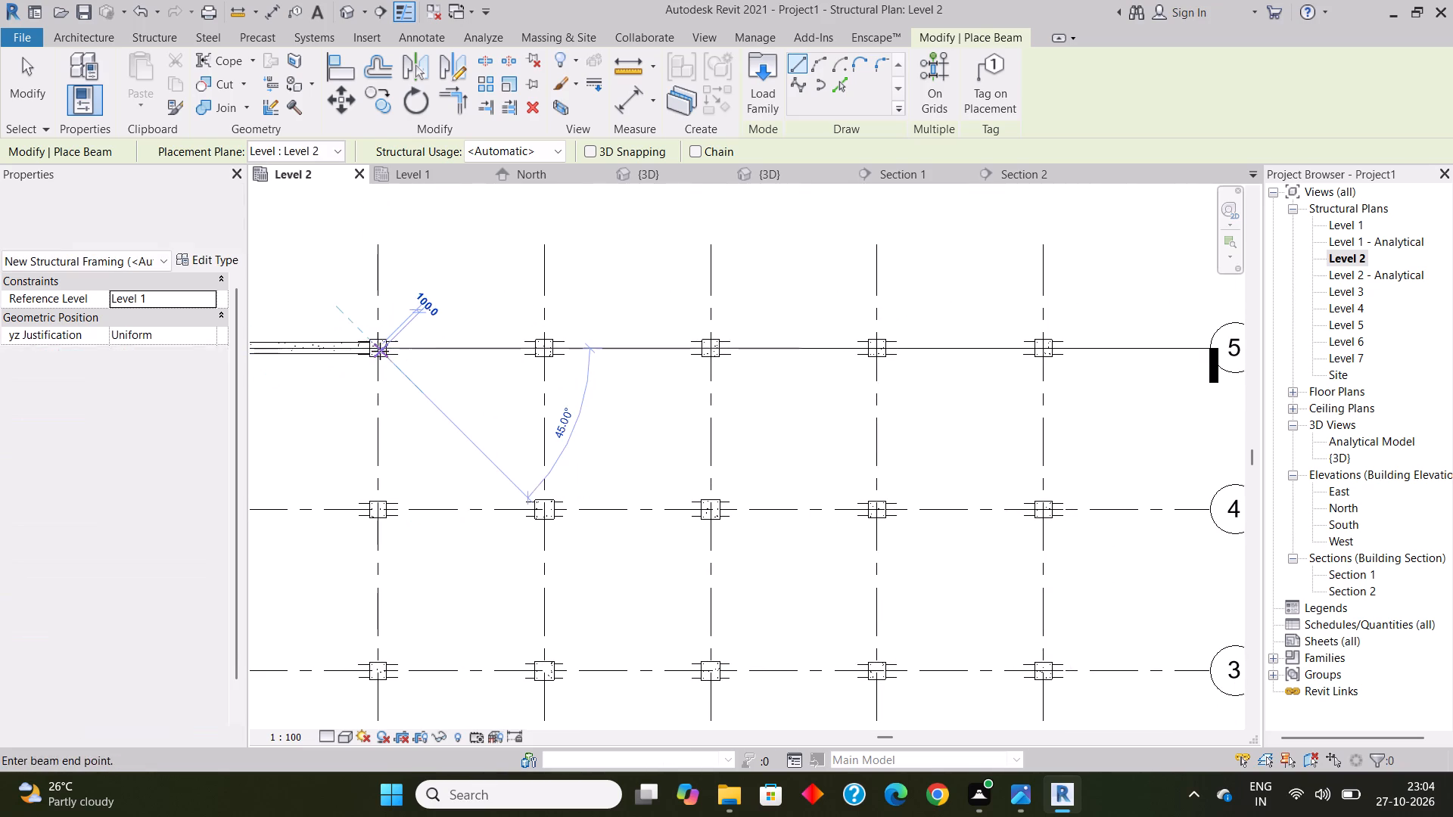
{"action": "left_click", "coordinate": [547, 349]}
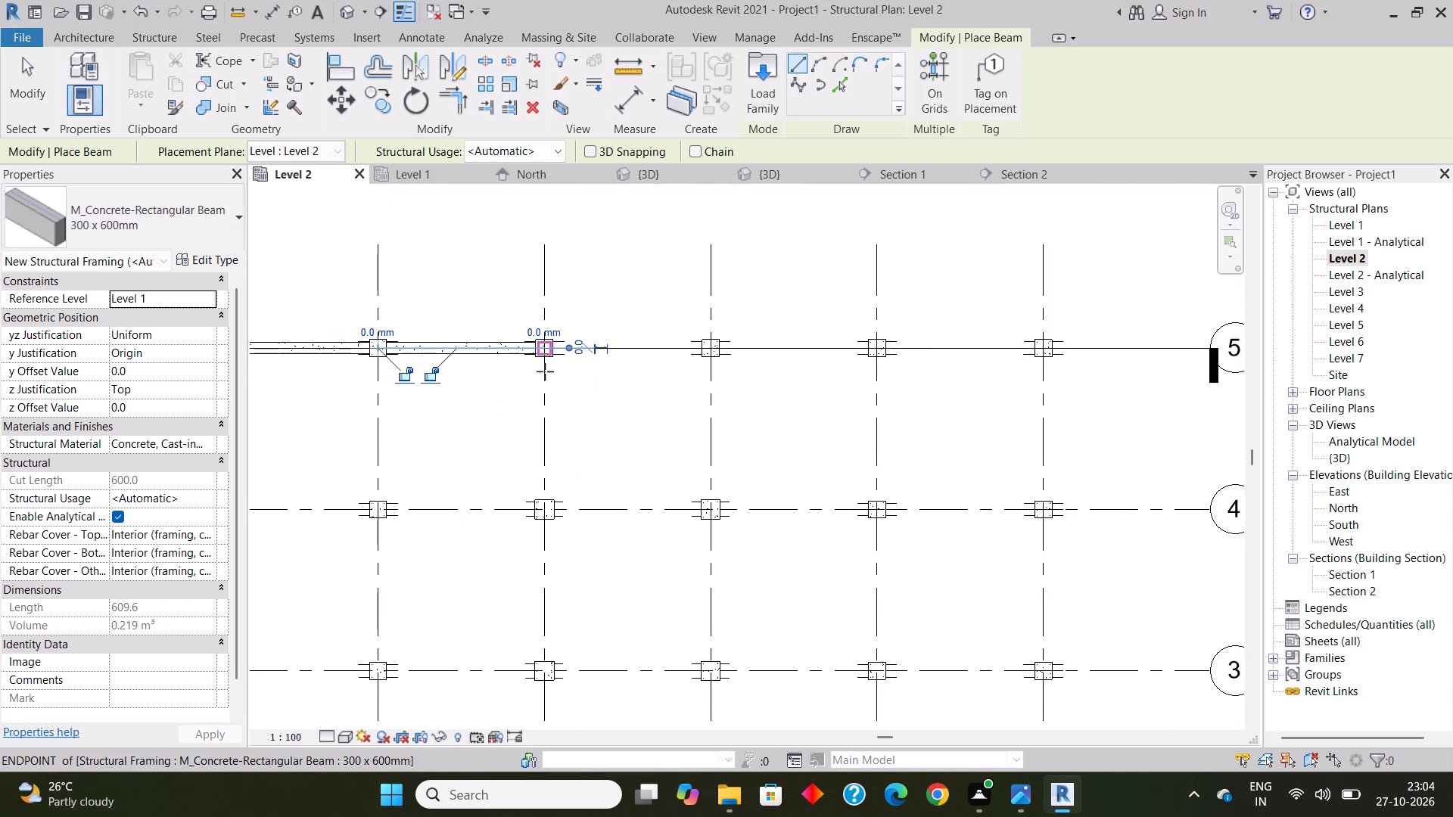
{"action": "left_click", "coordinate": [544, 348]}
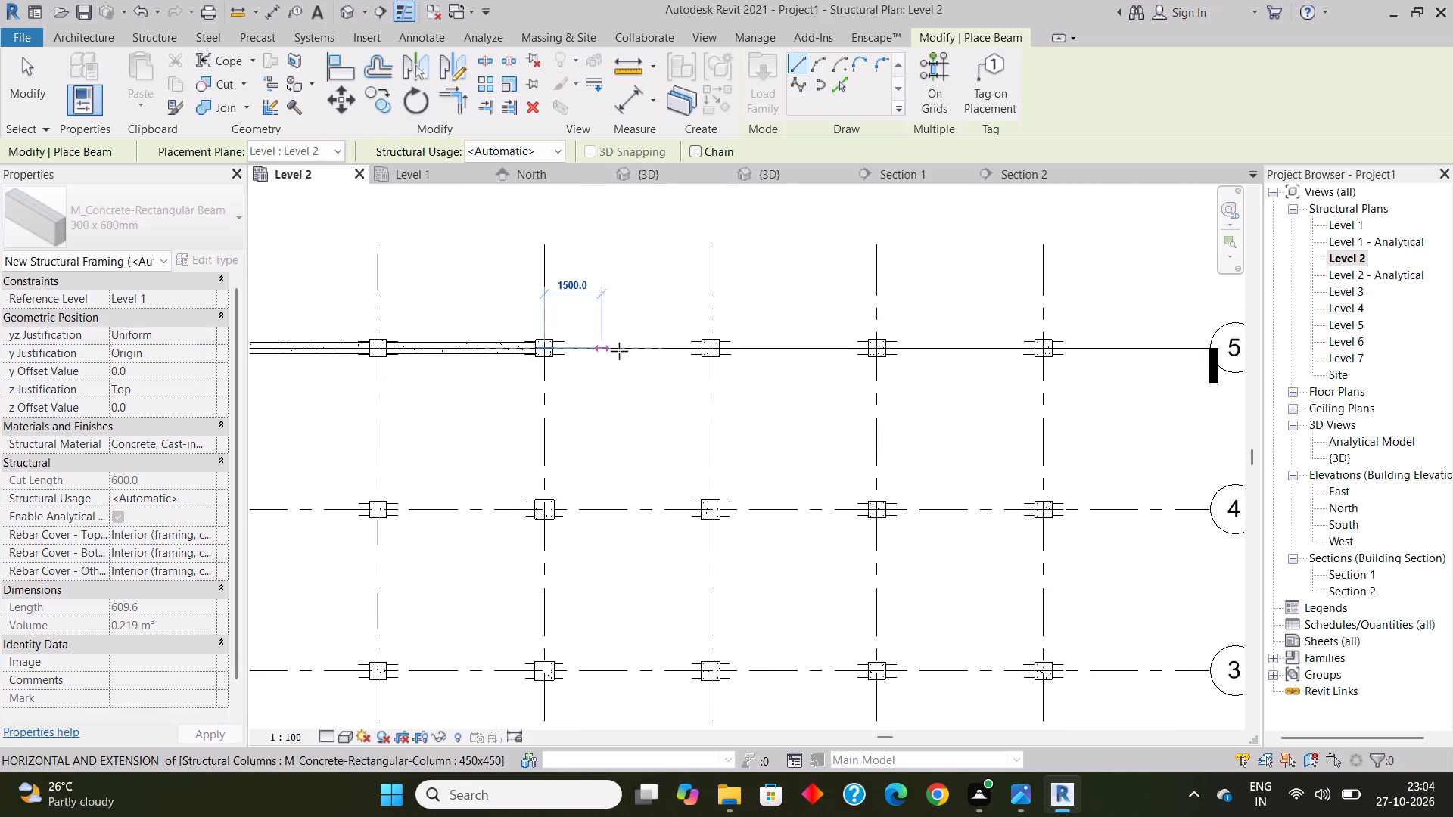
{"action": "left_click", "coordinate": [711, 349]}
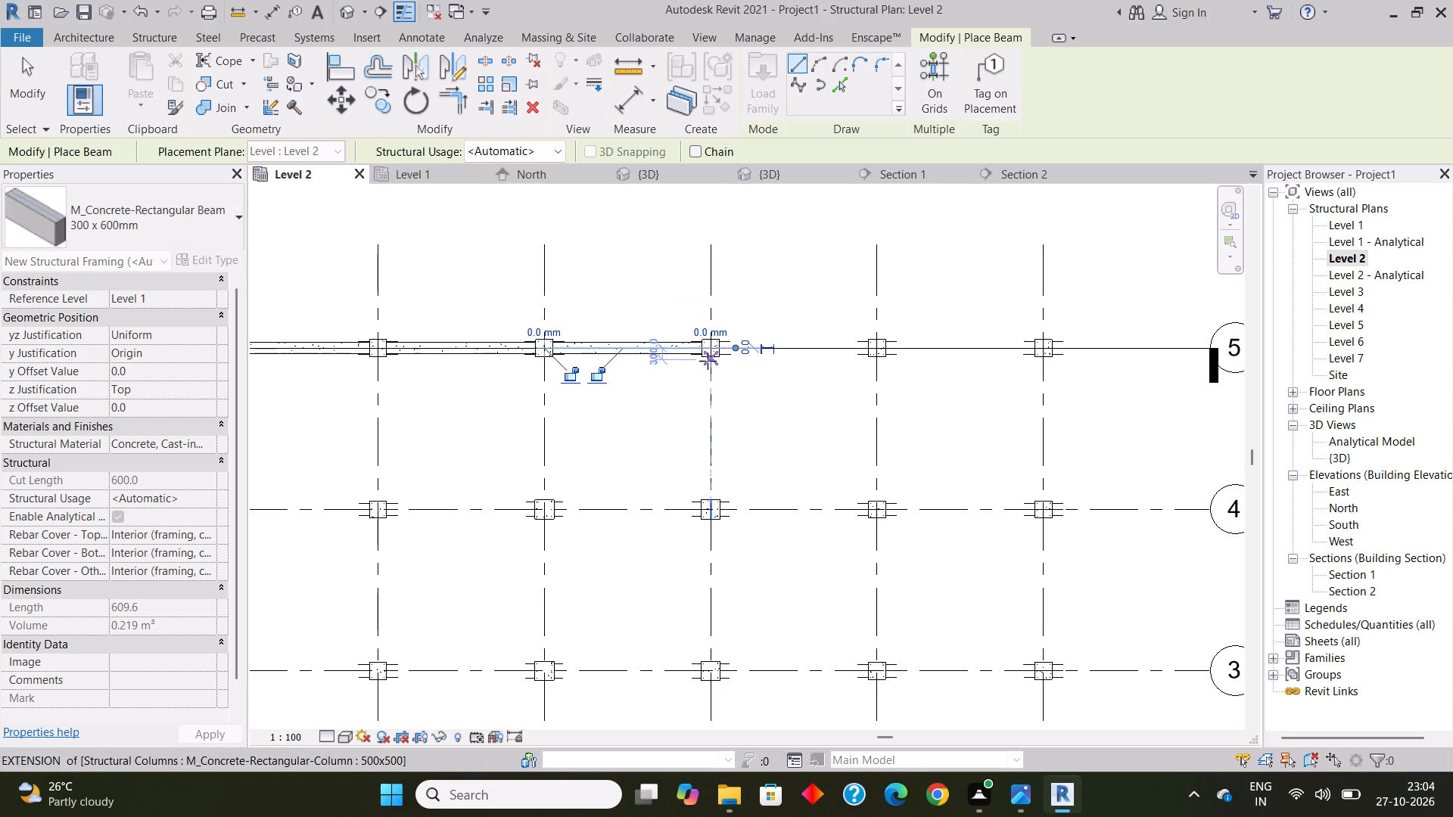
{"action": "left_click", "coordinate": [708, 347]}
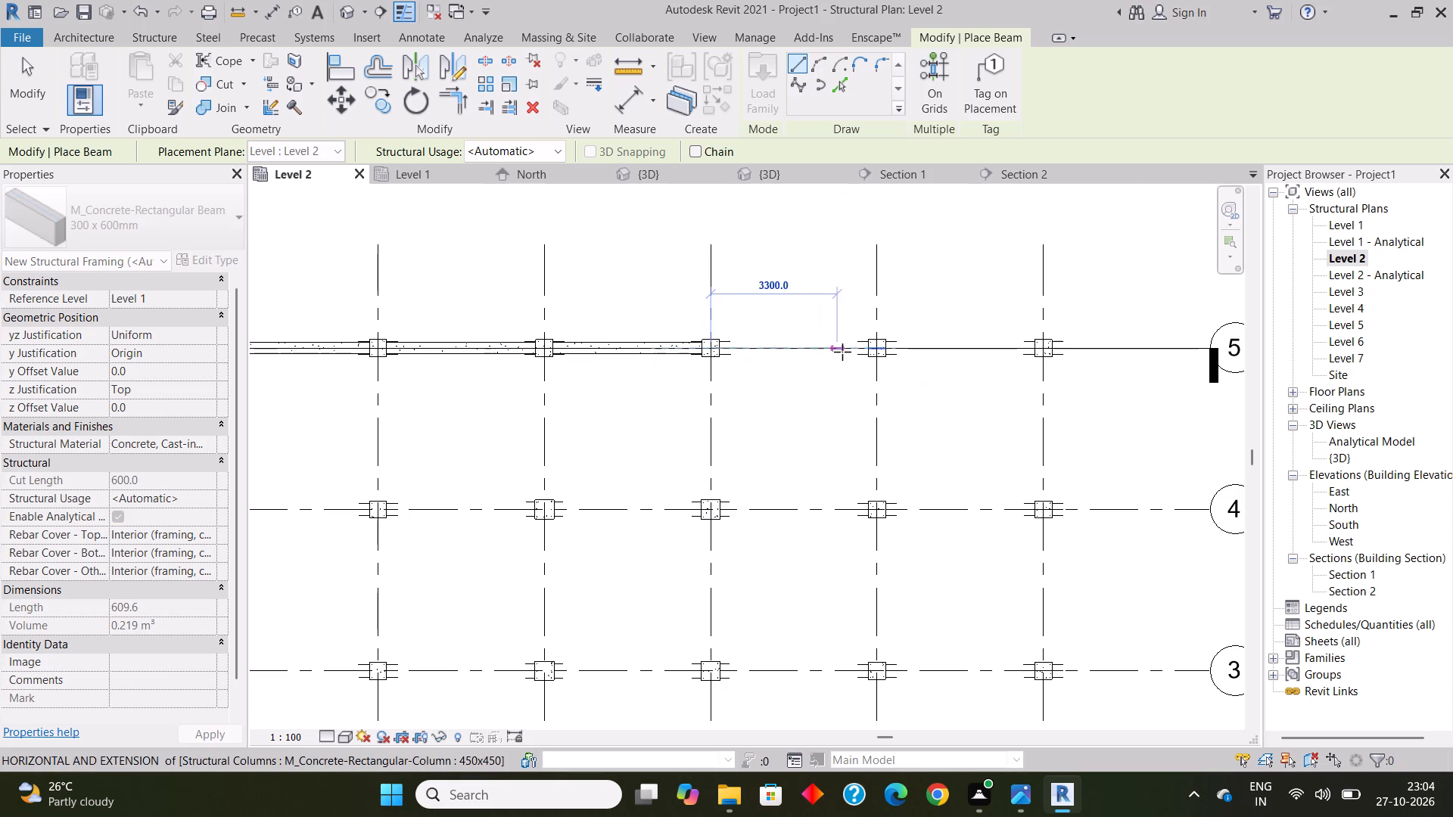
{"action": "left_click", "coordinate": [875, 346]}
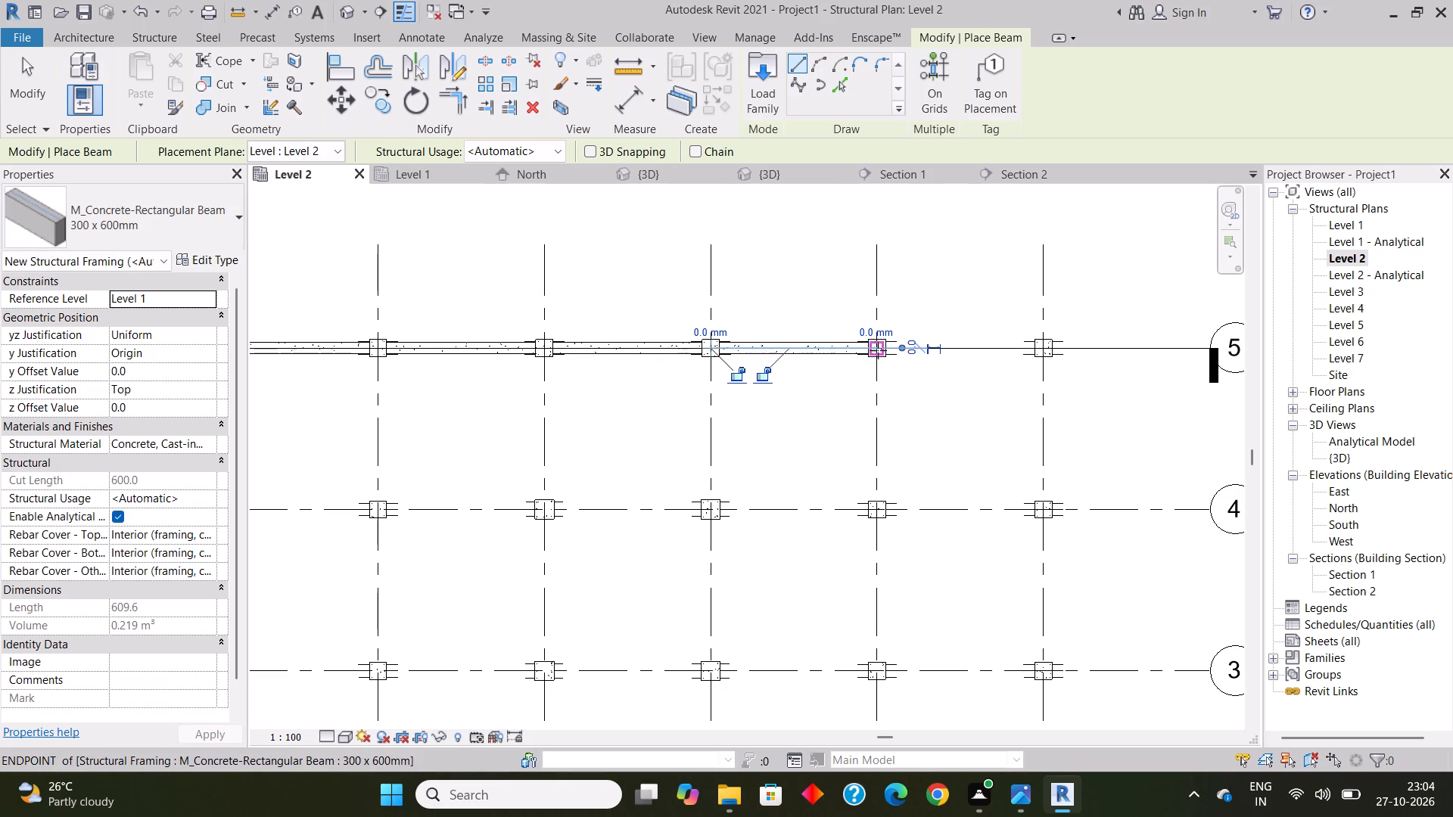
{"action": "left_click", "coordinate": [878, 349]}
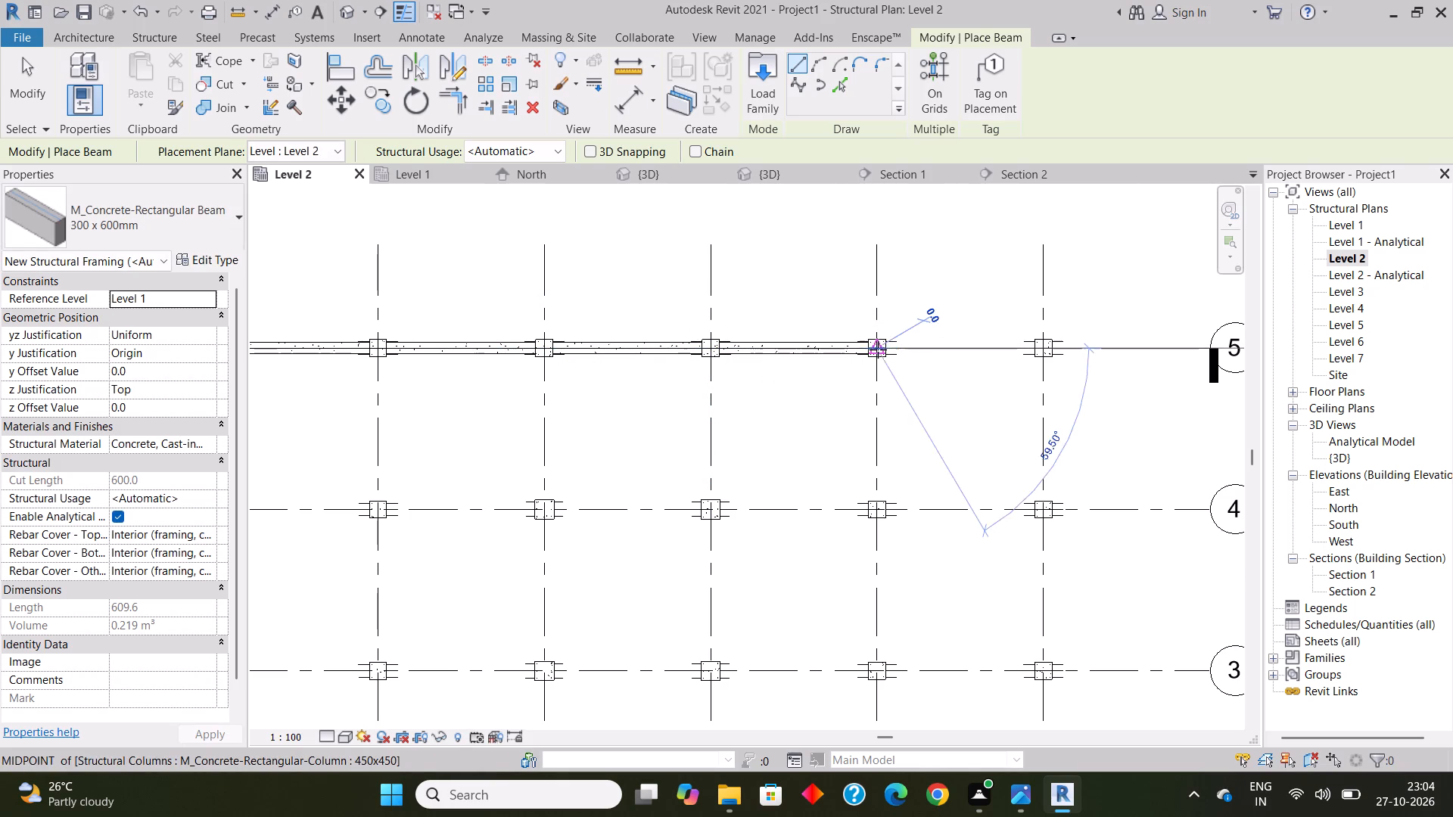
{"action": "left_click", "coordinate": [1047, 349]}
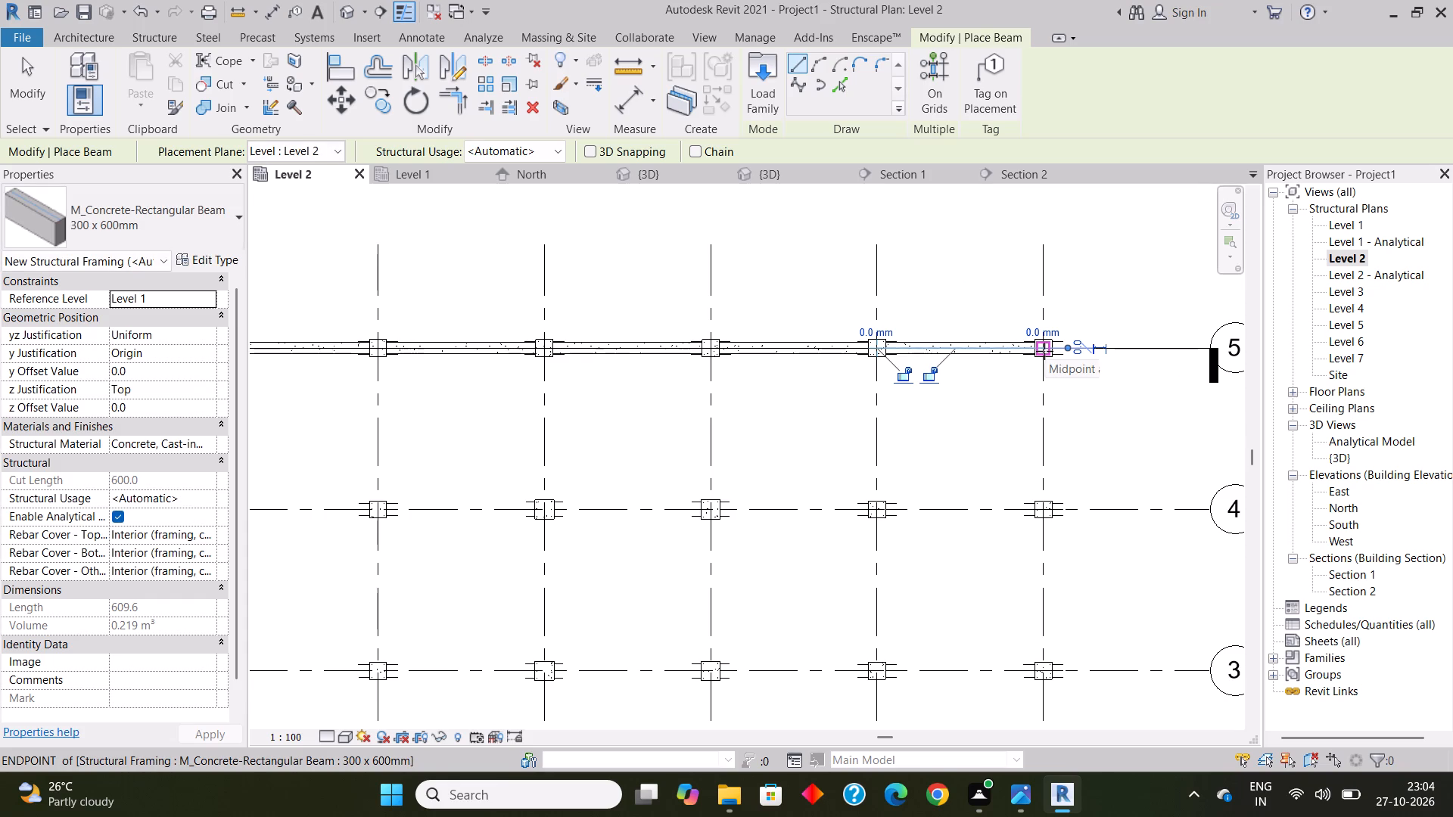
{"action": "key", "text": "Escape"}
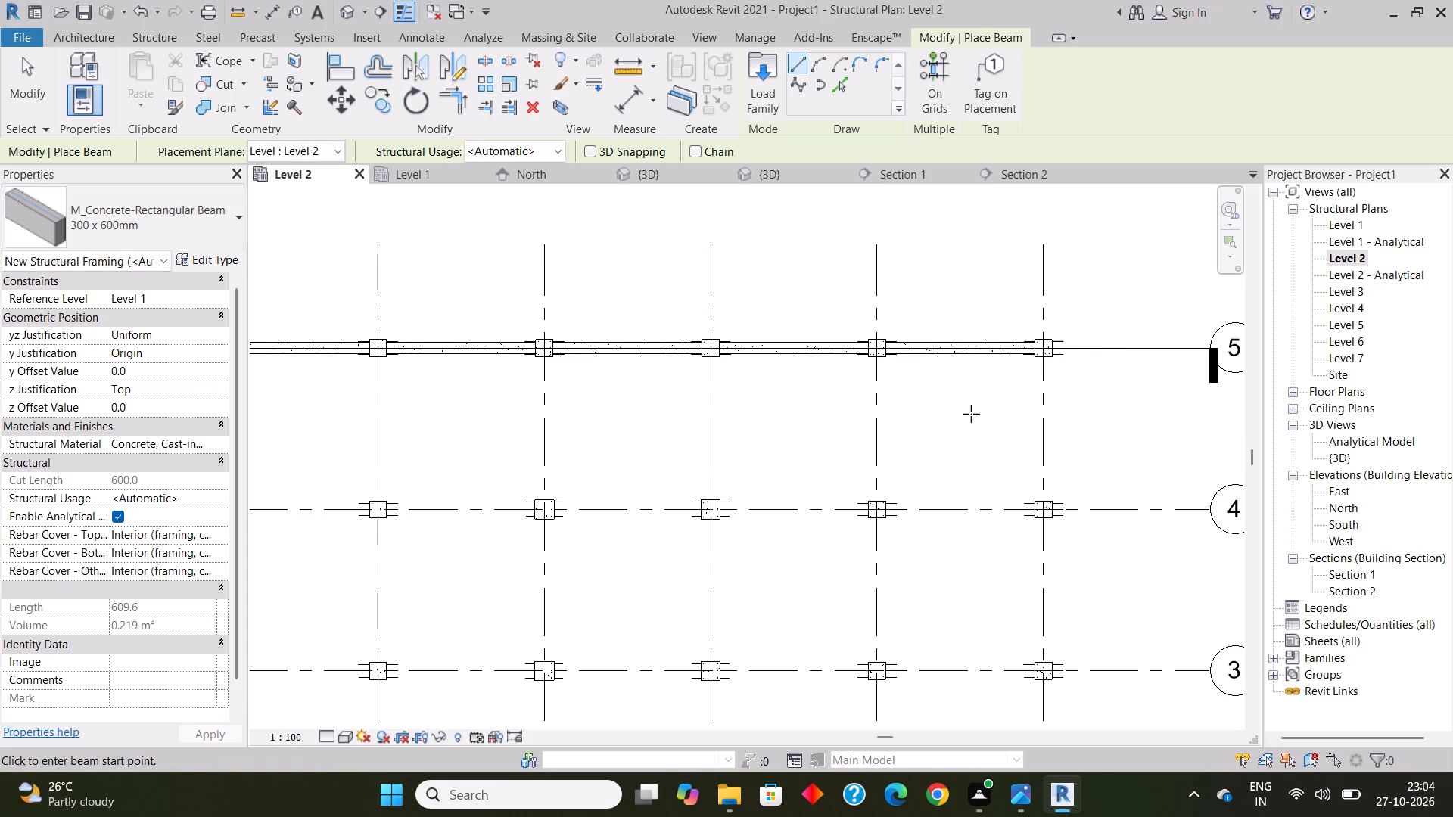
{"action": "key", "text": "Escape"}
Examine the new grid 5 beams and their connections to the columns in the Section 2 view and the Level 2 plan.
{"action": "scroll", "coordinate": [884, 355], "scroll_direction": "down", "scroll_amount": 5}
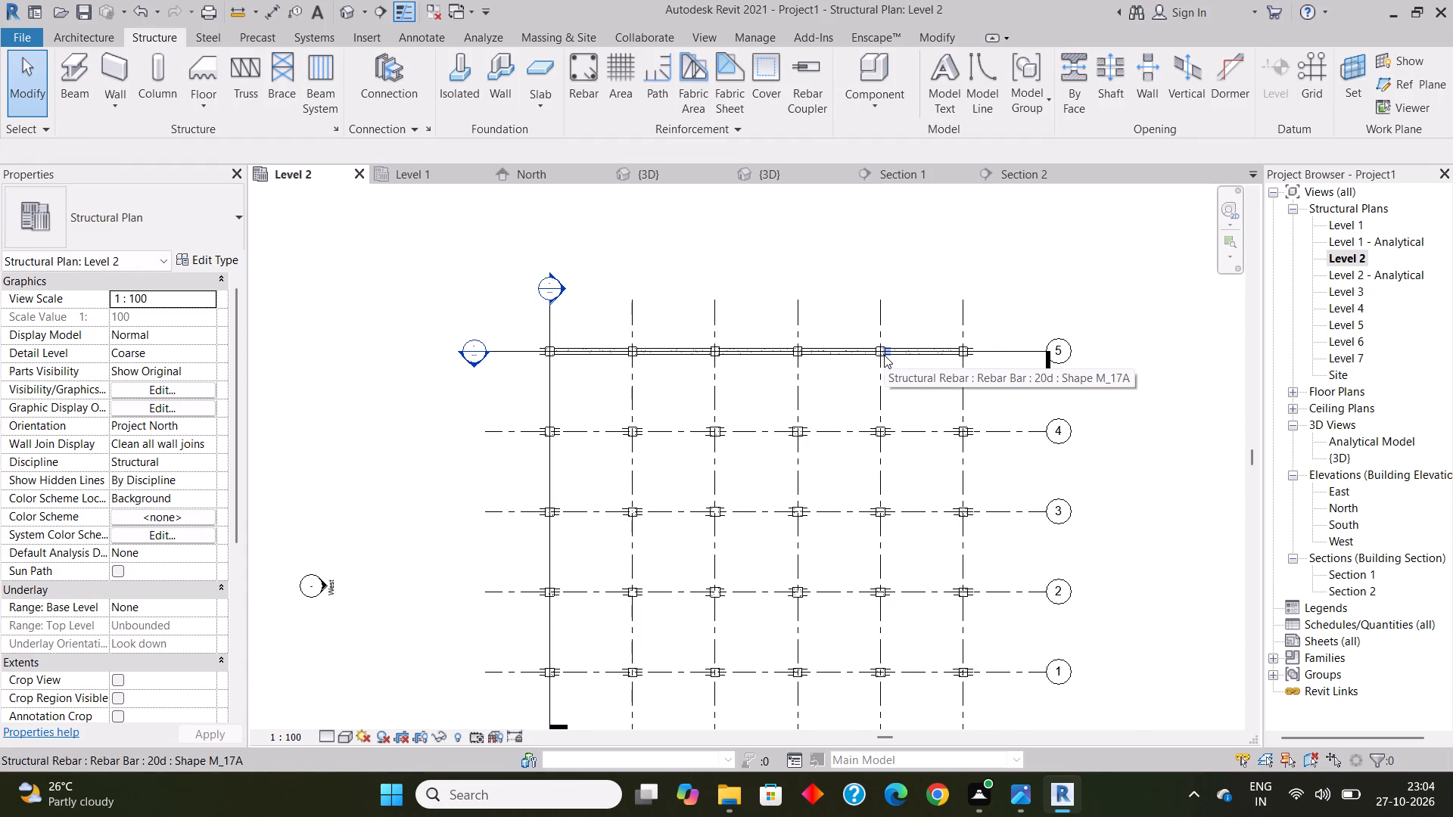
{"action": "double_click", "coordinate": [1354, 591]}
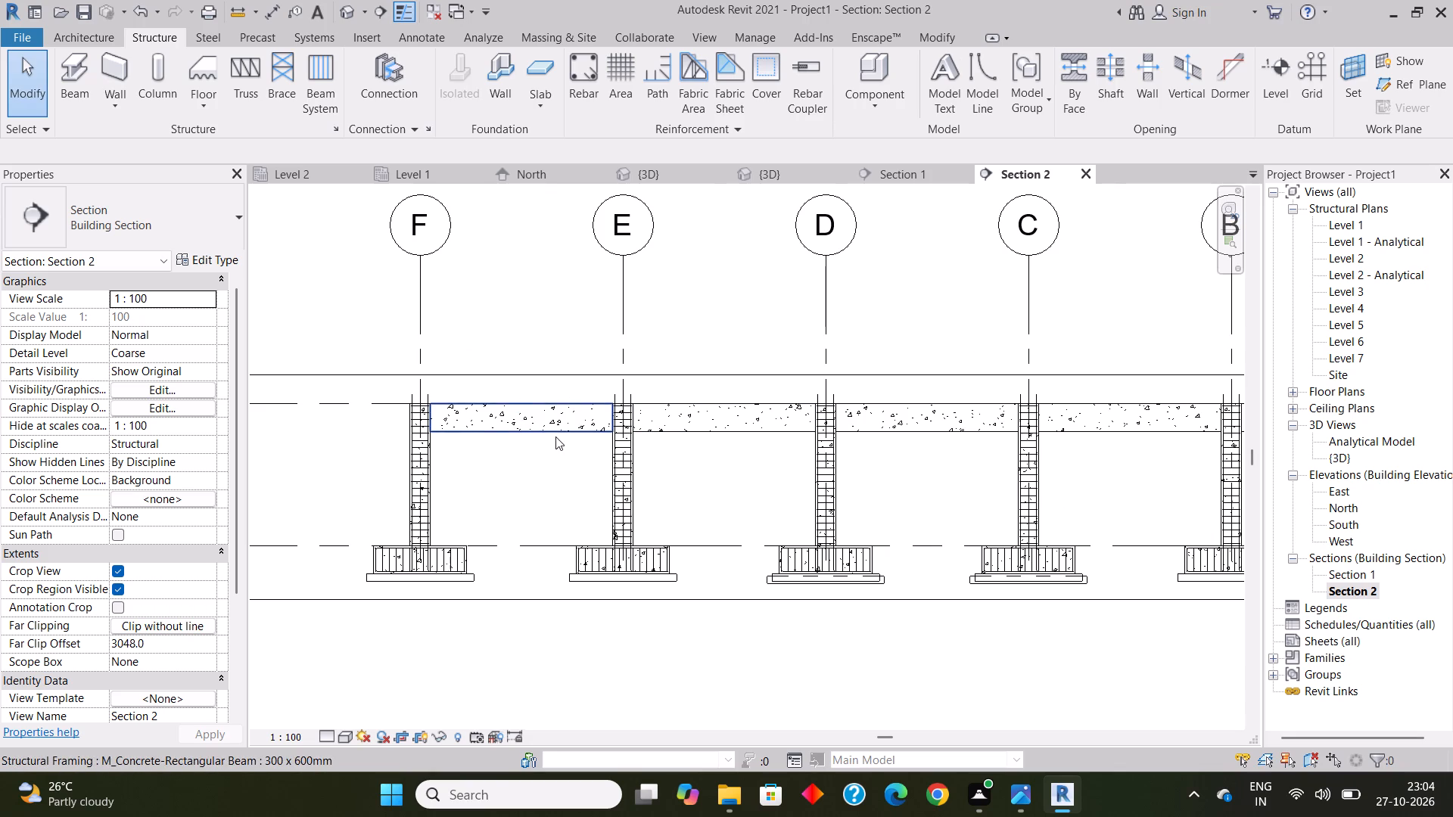
{"action": "scroll", "coordinate": [442, 422], "scroll_direction": "up", "scroll_amount": 5}
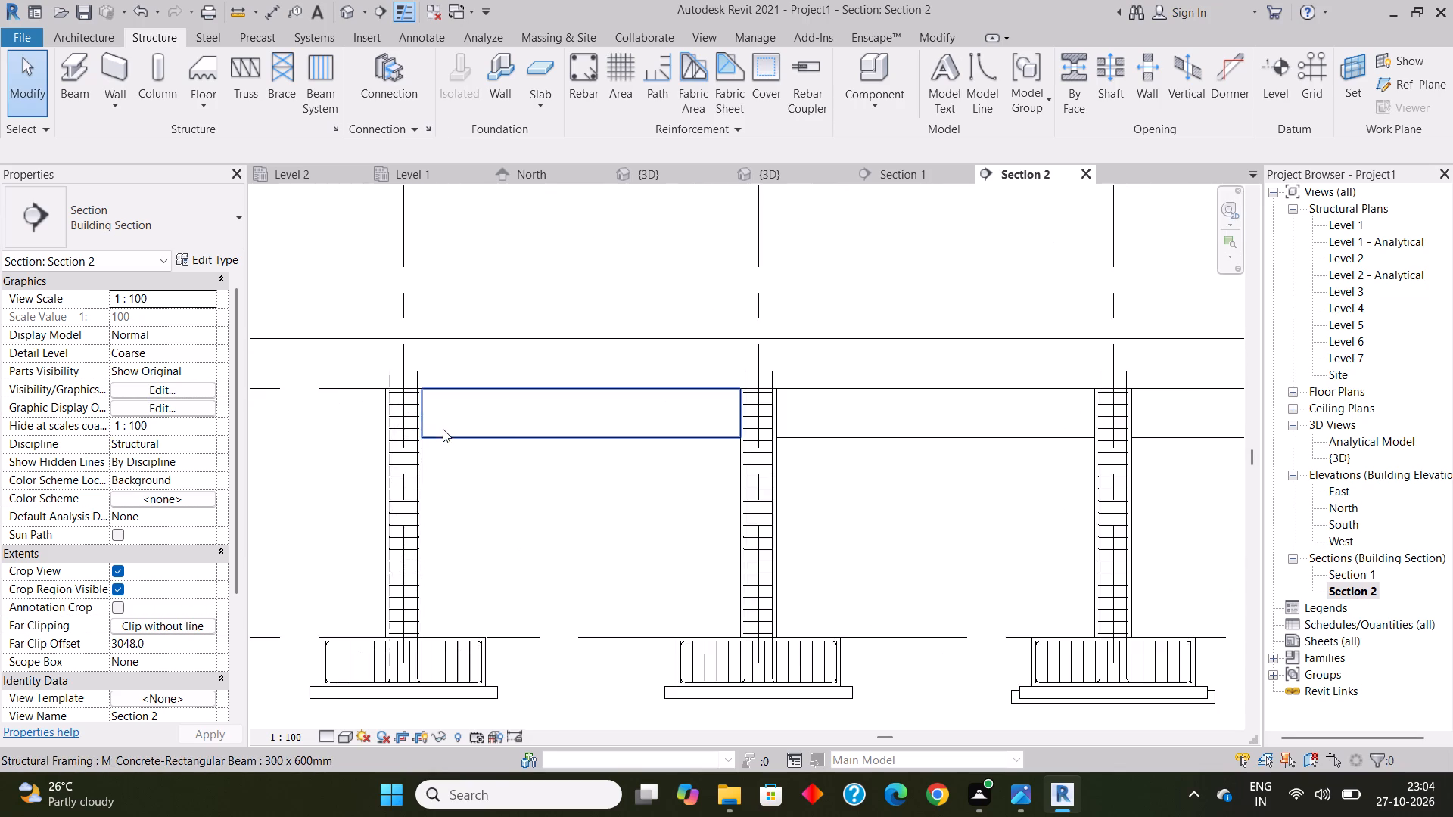
{"action": "left_click", "coordinate": [446, 439]}
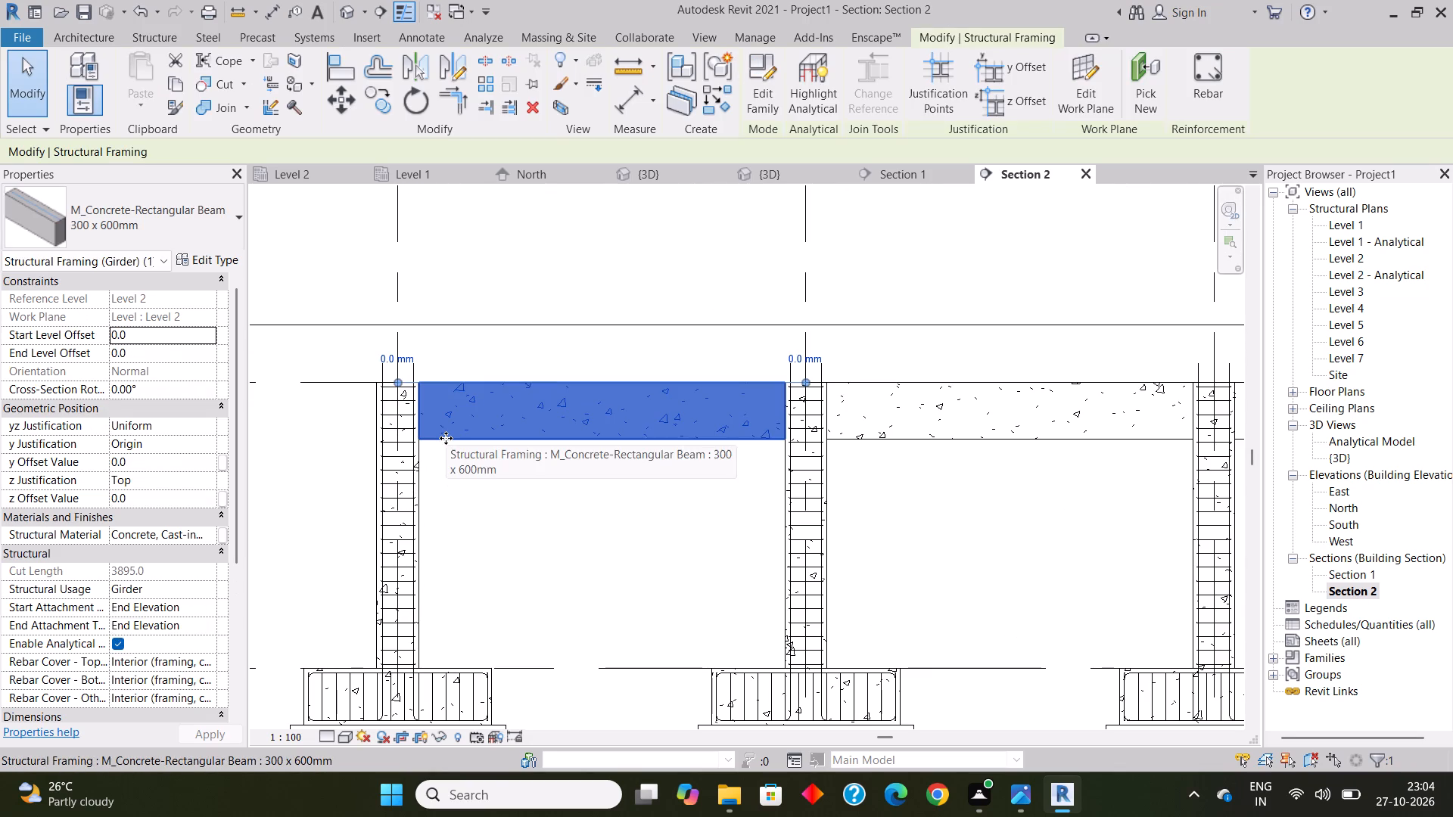
{"action": "key", "text": "Escape"}
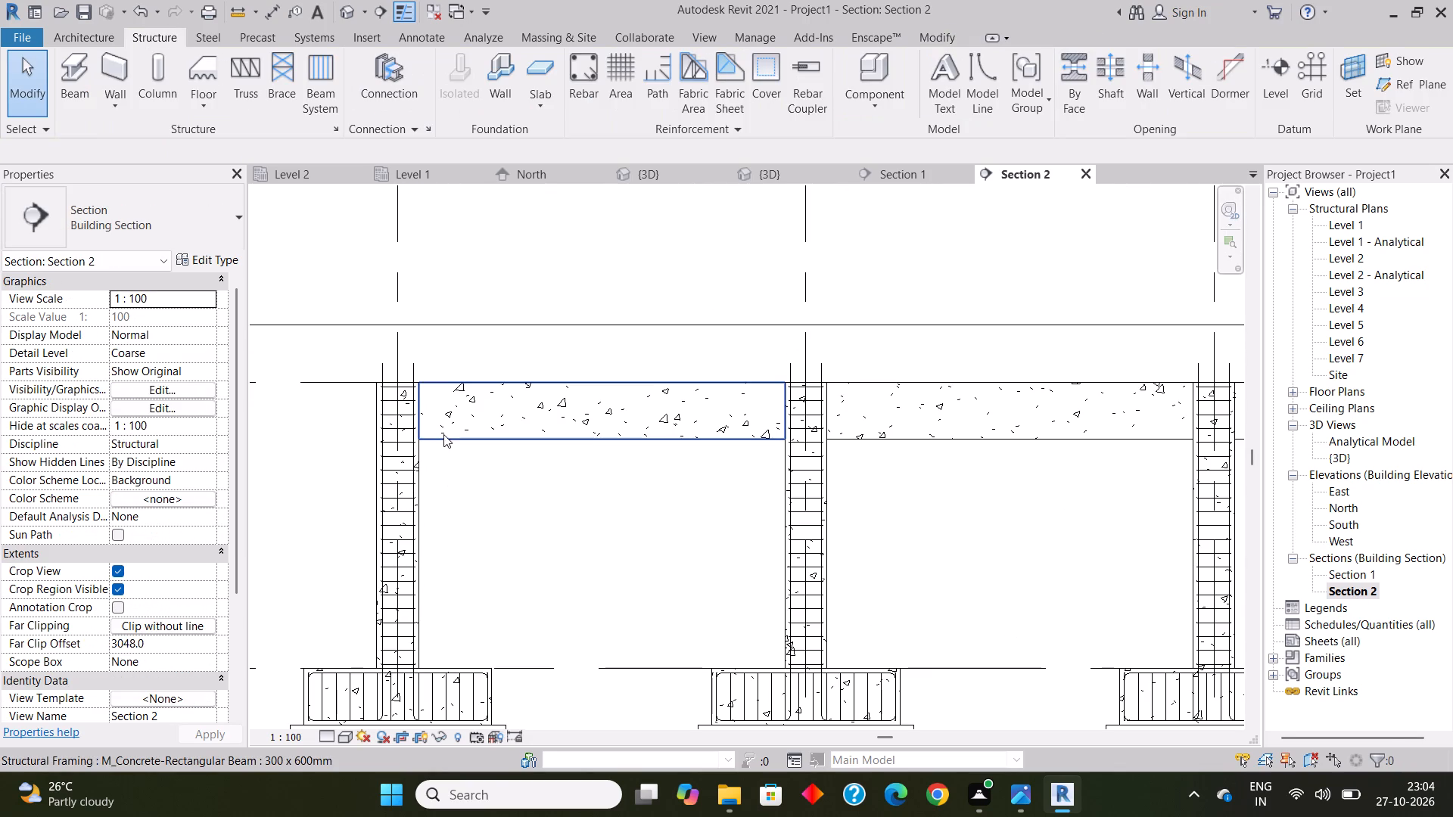
{"action": "double_click", "coordinate": [1343, 258]}
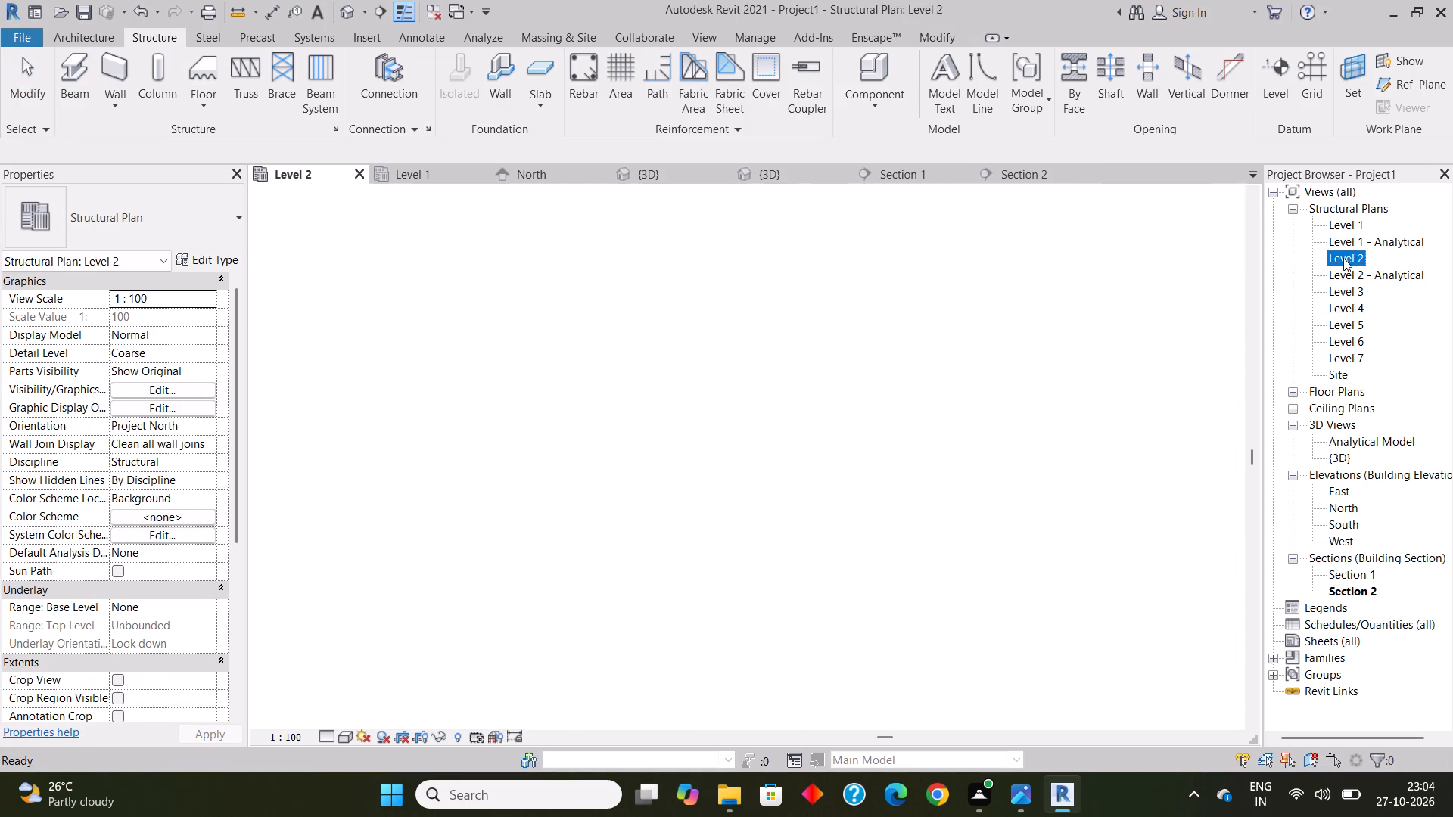
{"action": "left_click", "coordinate": [584, 354]}
{"action": "scroll", "coordinate": [584, 354], "scroll_direction": "up", "scroll_amount": 2}
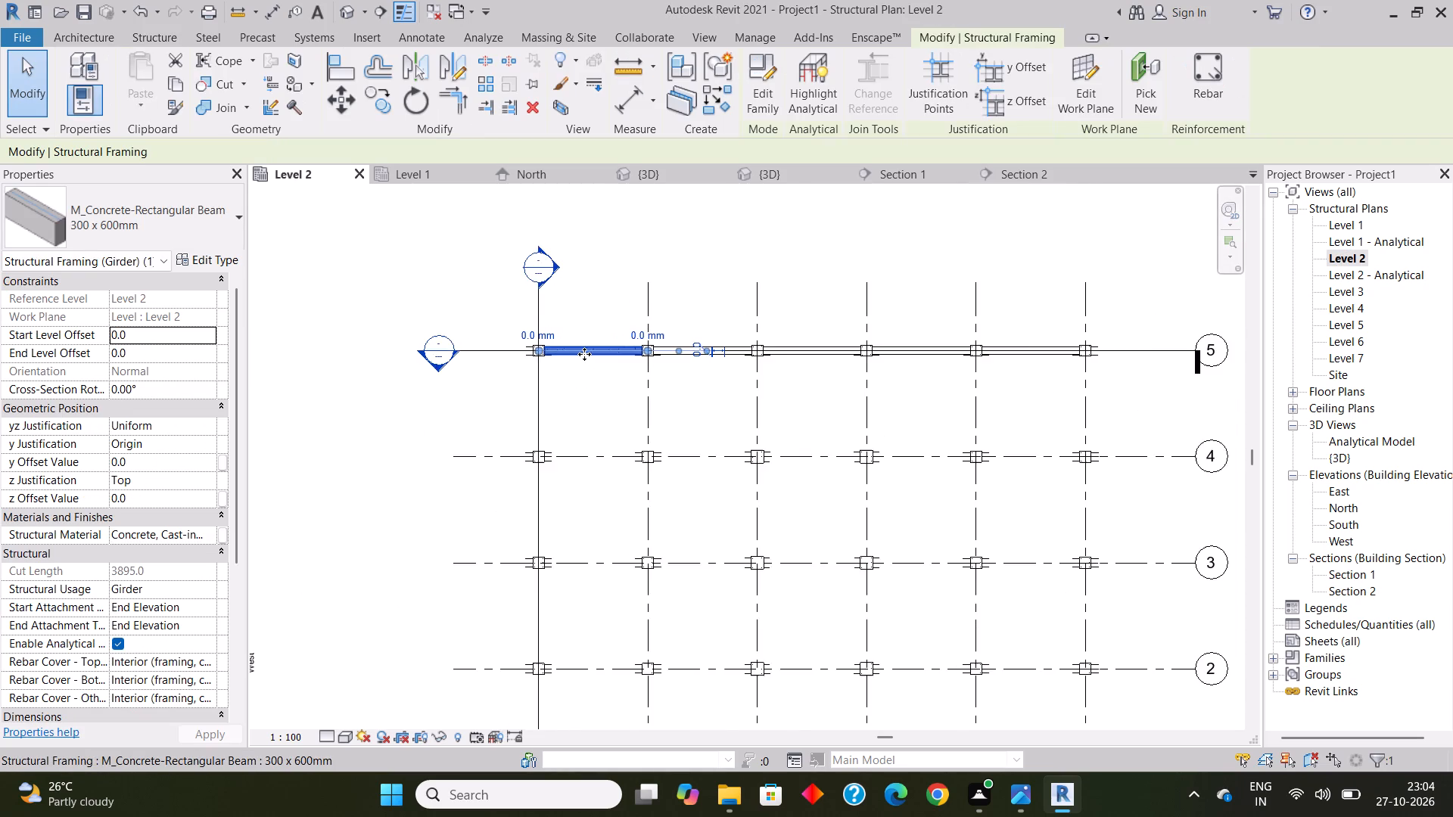
{"action": "scroll", "coordinate": [584, 354], "scroll_direction": "up", "scroll_amount": 11}
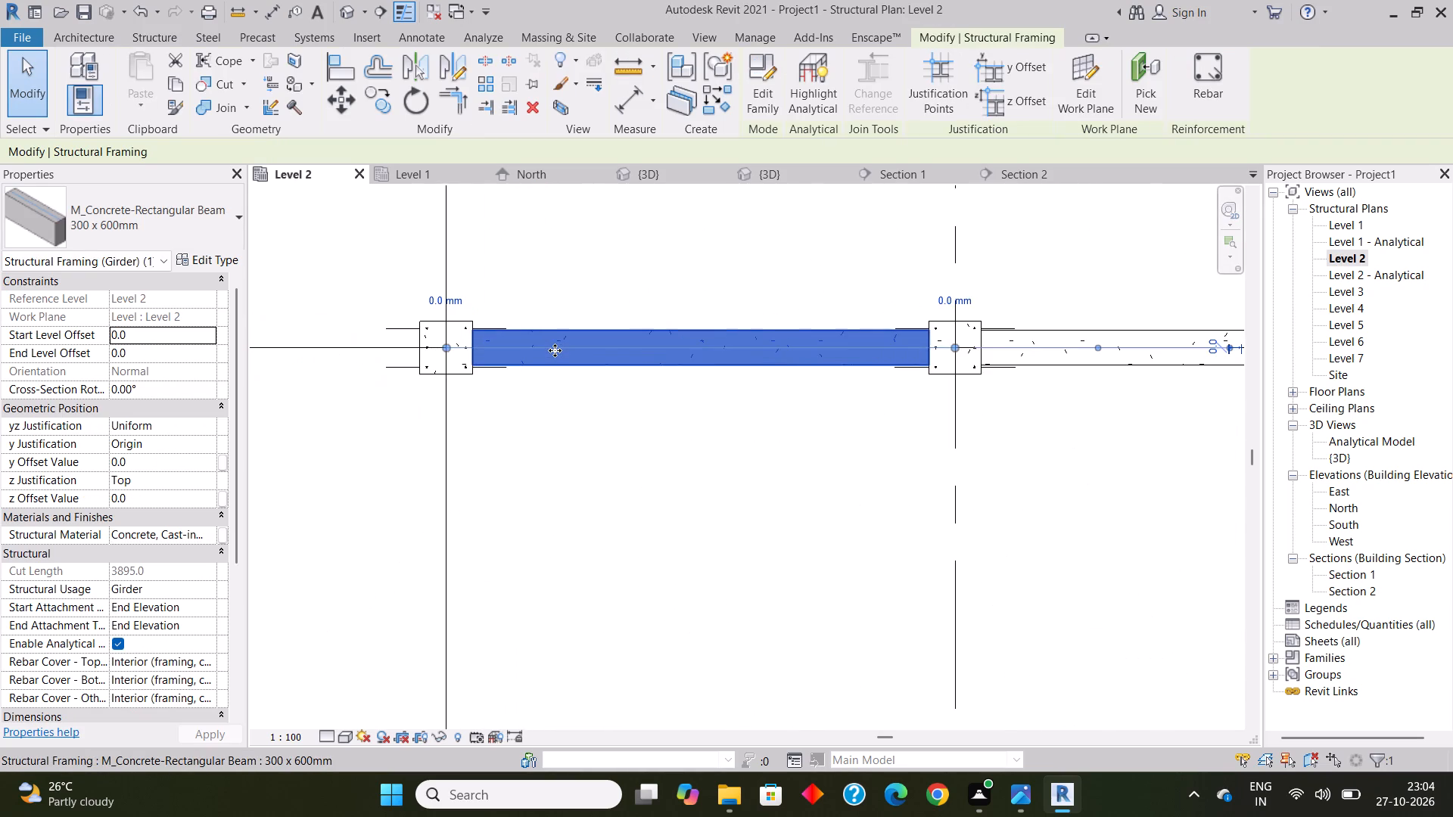
{"action": "key", "text": "Escape"}
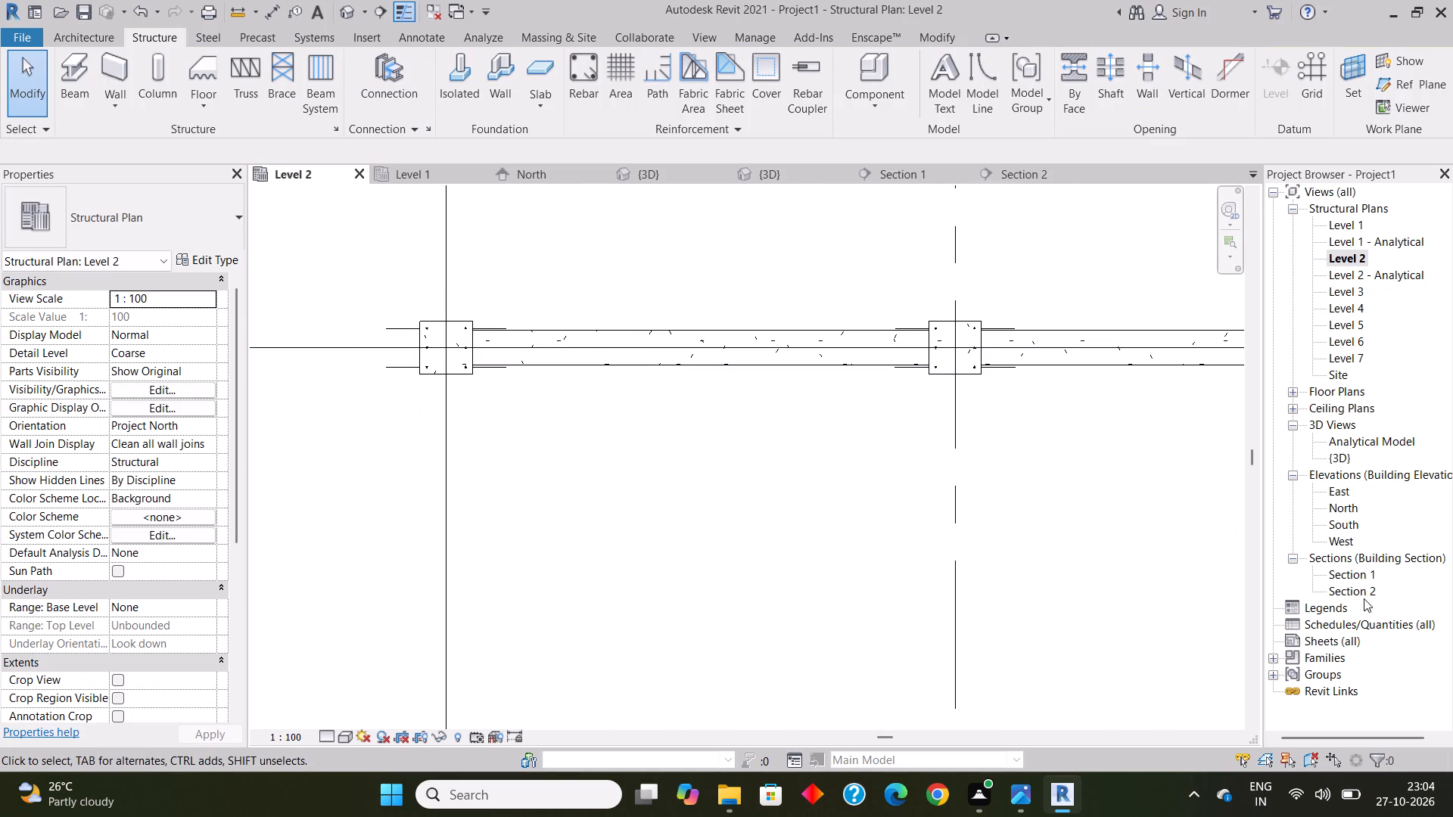
In the Section 2 view, start a rebar sketch hosted in the grid F–E beam, drawing an end leg about 220 mm down at grid F.
{"action": "double_click", "coordinate": [1363, 594]}
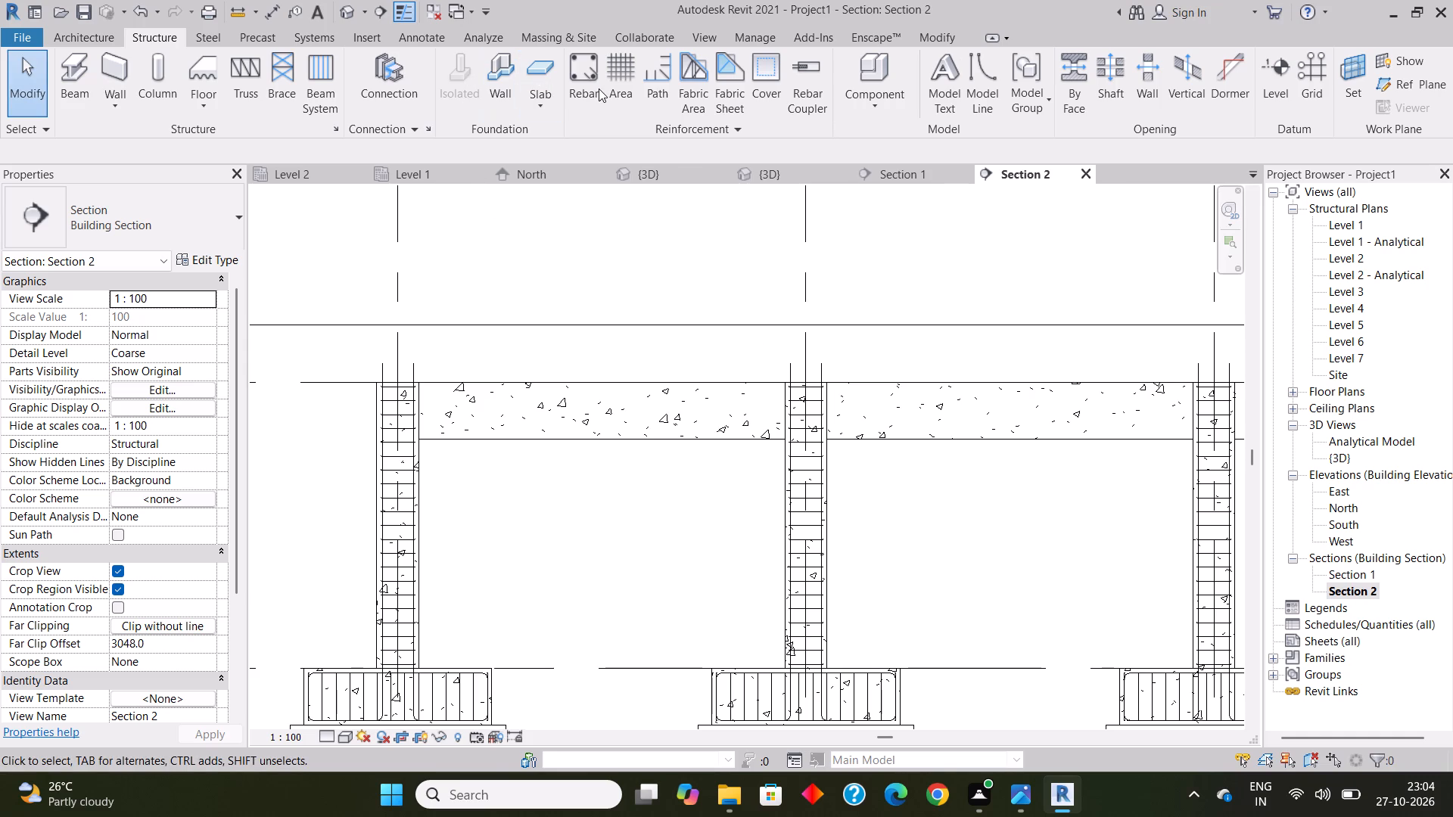
{"action": "left_click", "coordinate": [586, 76]}
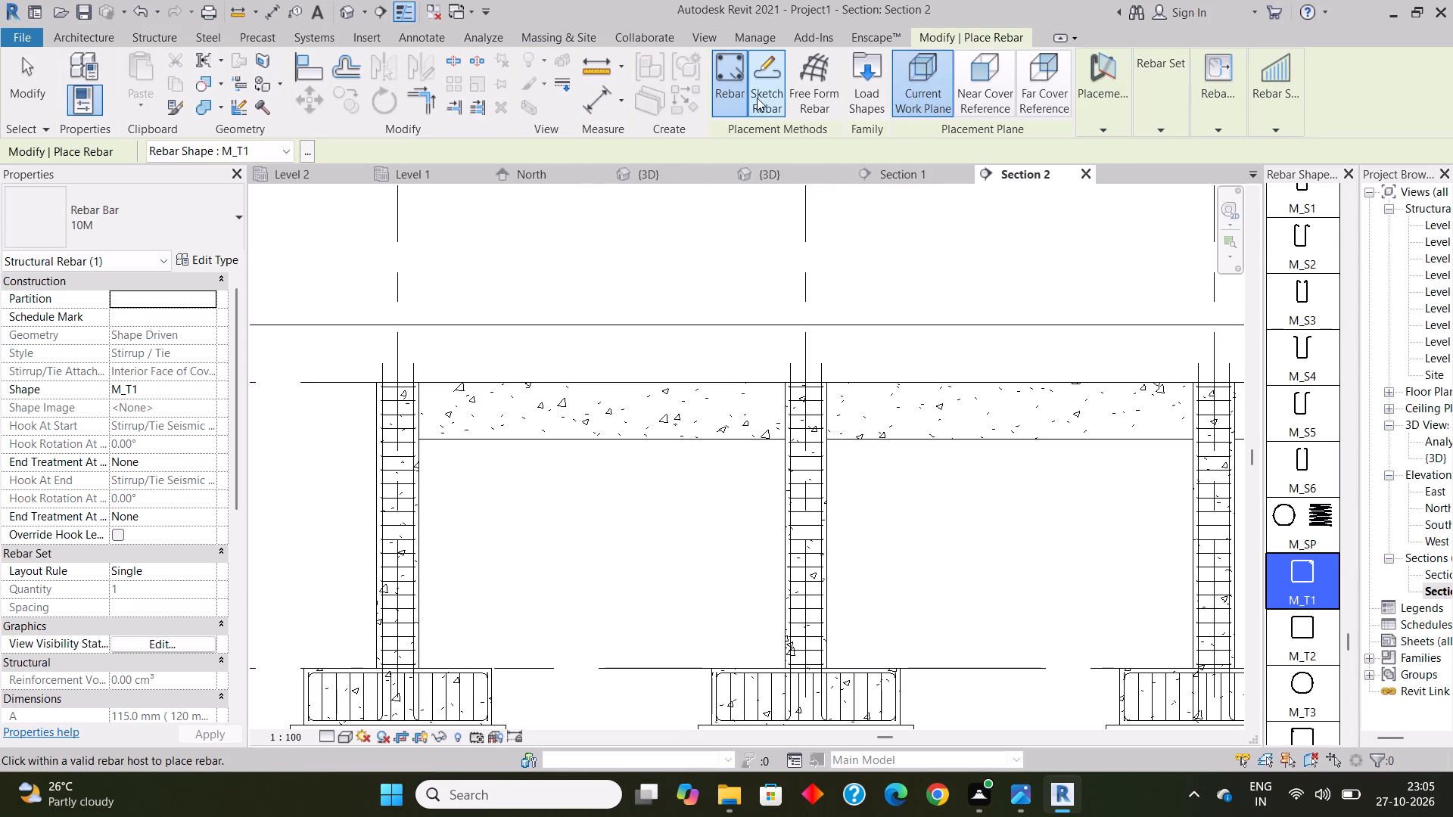
{"action": "left_click", "coordinate": [761, 83]}
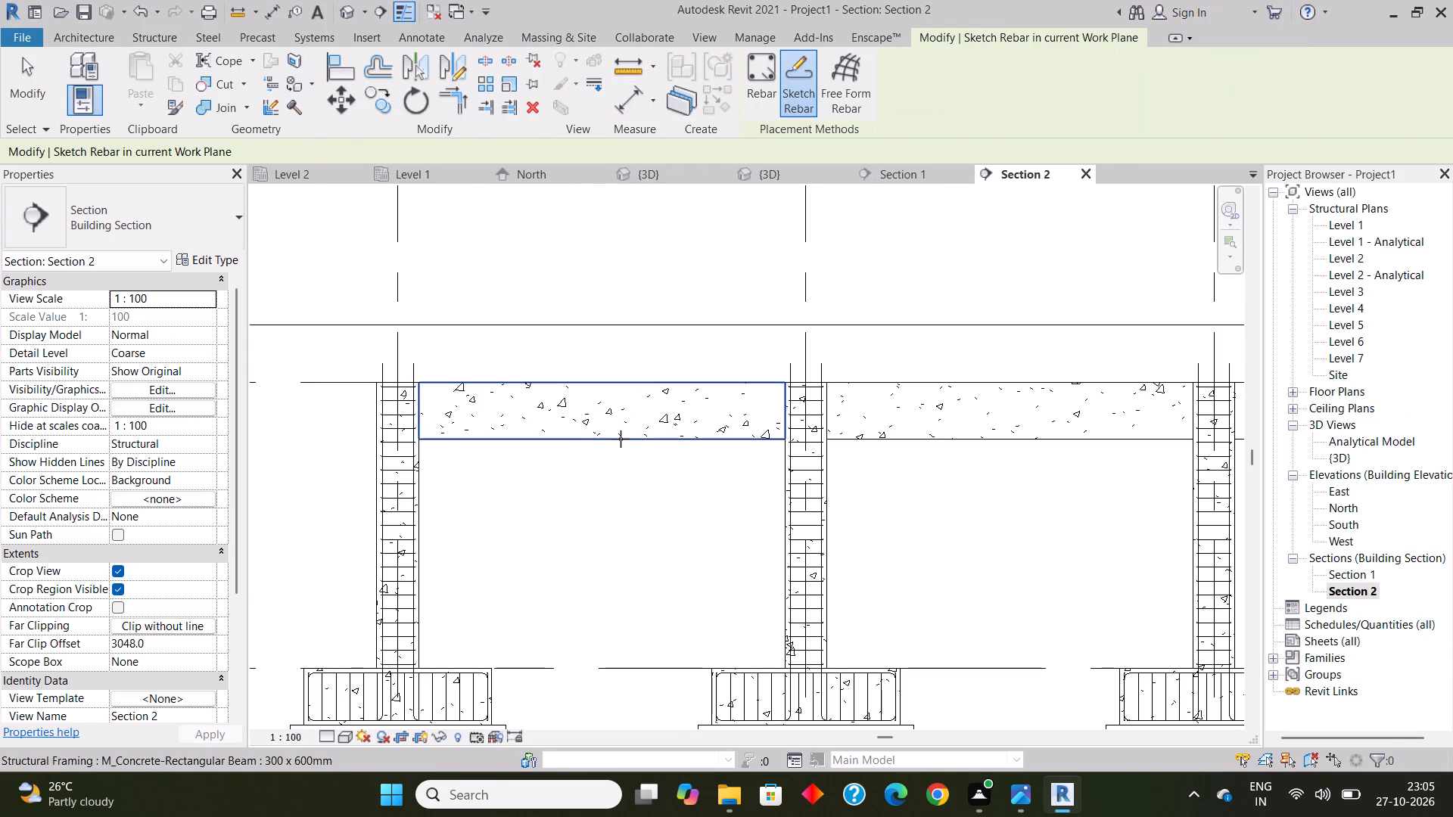
{"action": "left_click", "coordinate": [621, 441]}
{"action": "scroll", "coordinate": [630, 478], "scroll_direction": "down", "scroll_amount": 1}
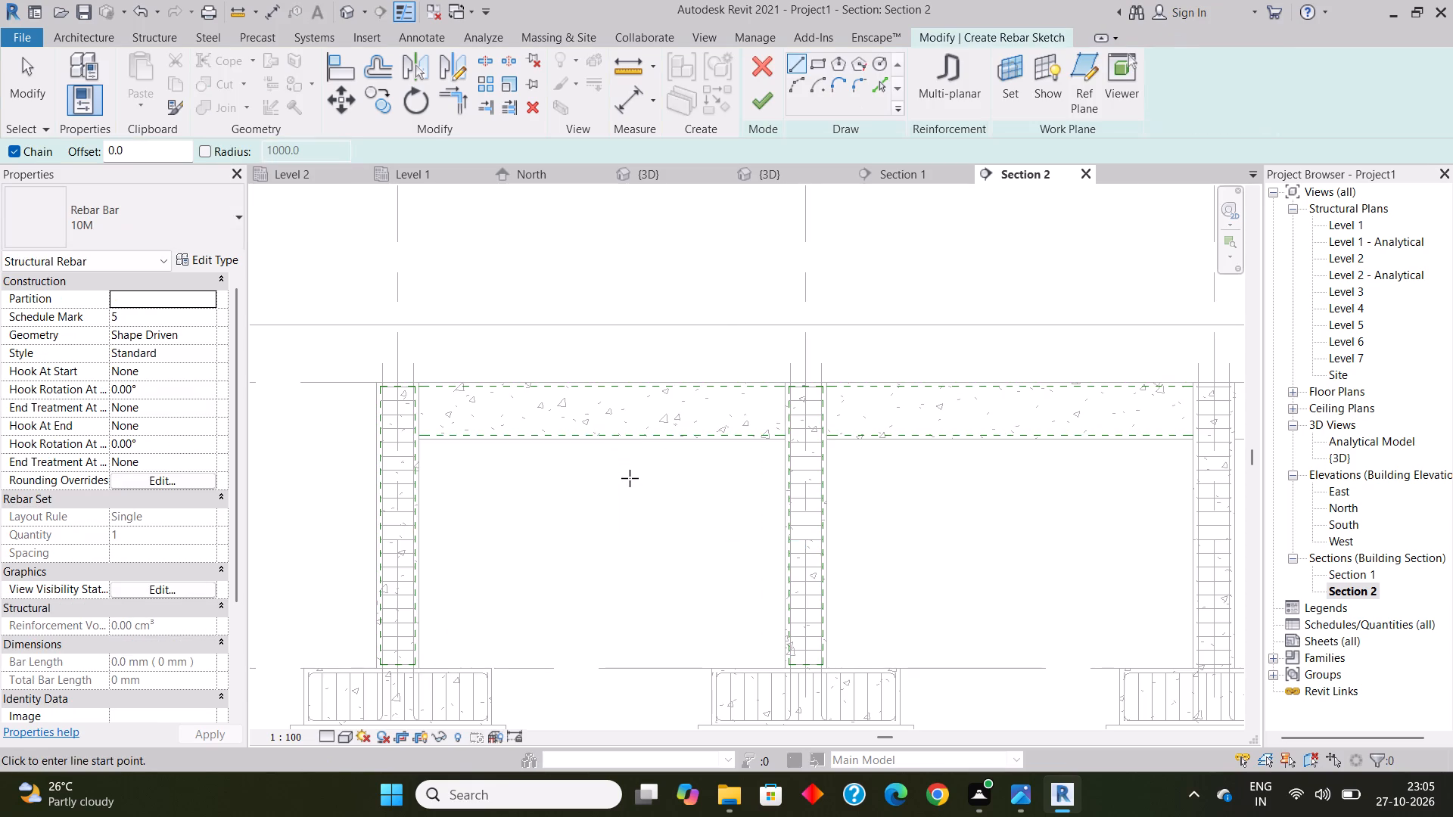
{"action": "scroll", "coordinate": [630, 478], "scroll_direction": "down", "scroll_amount": 2}
{"action": "middle_click_drag", "start_coordinate": [630, 477], "coordinate": [471, 466]}
{"action": "scroll", "coordinate": [297, 435], "scroll_direction": "up", "scroll_amount": 3}
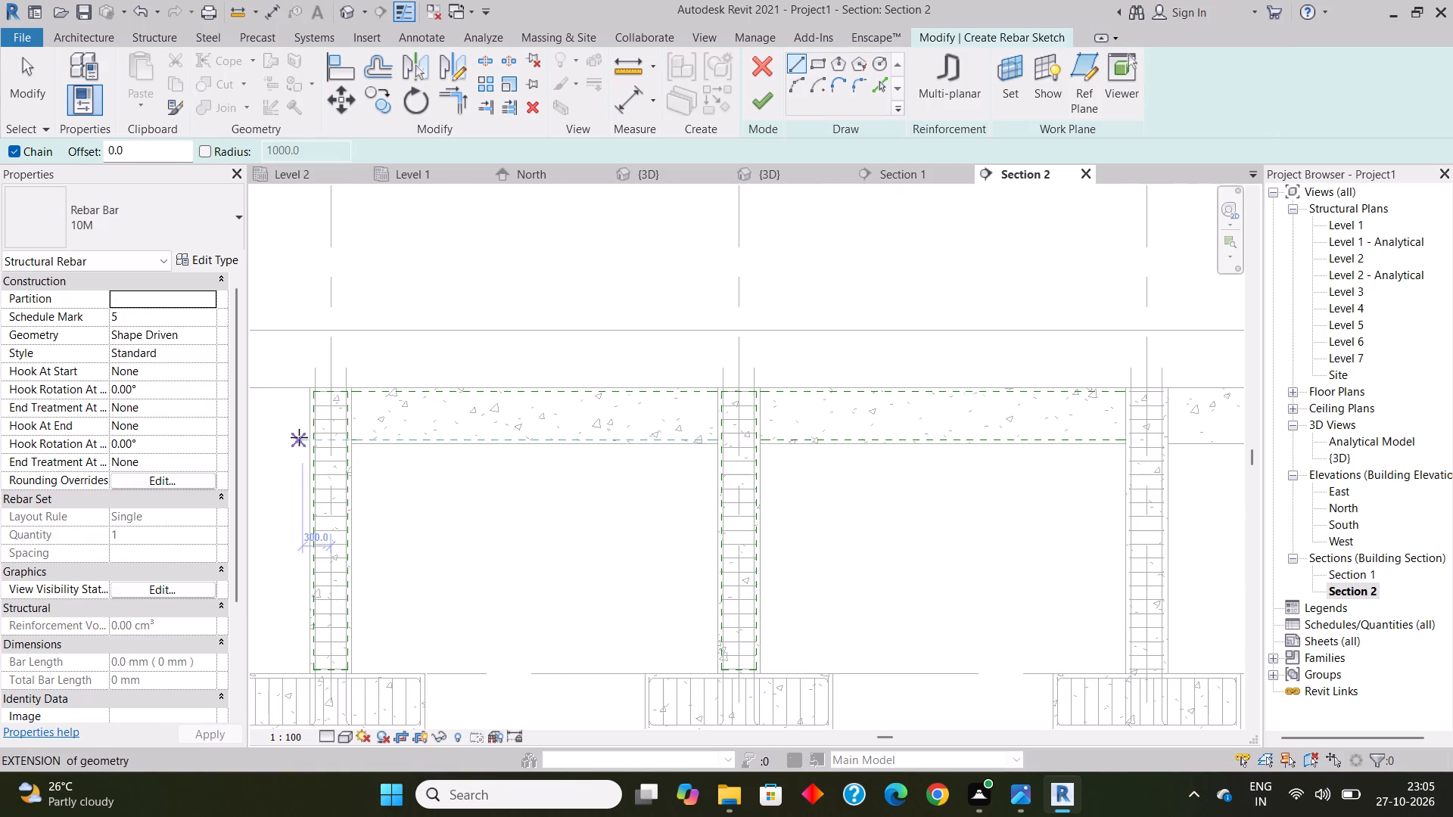
{"action": "scroll", "coordinate": [303, 438], "scroll_direction": "up", "scroll_amount": 7}
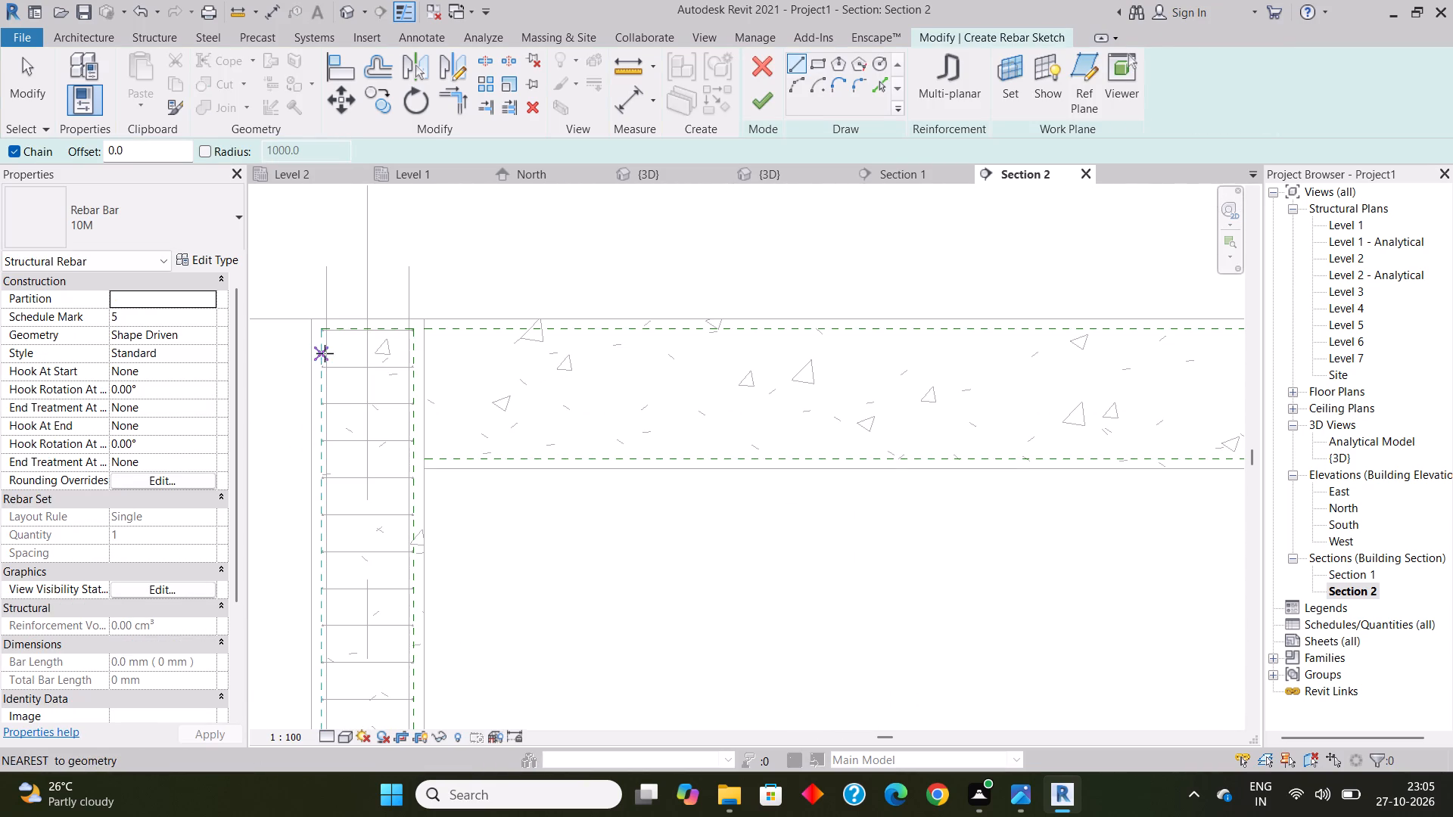
{"action": "left_click", "coordinate": [319, 398]}
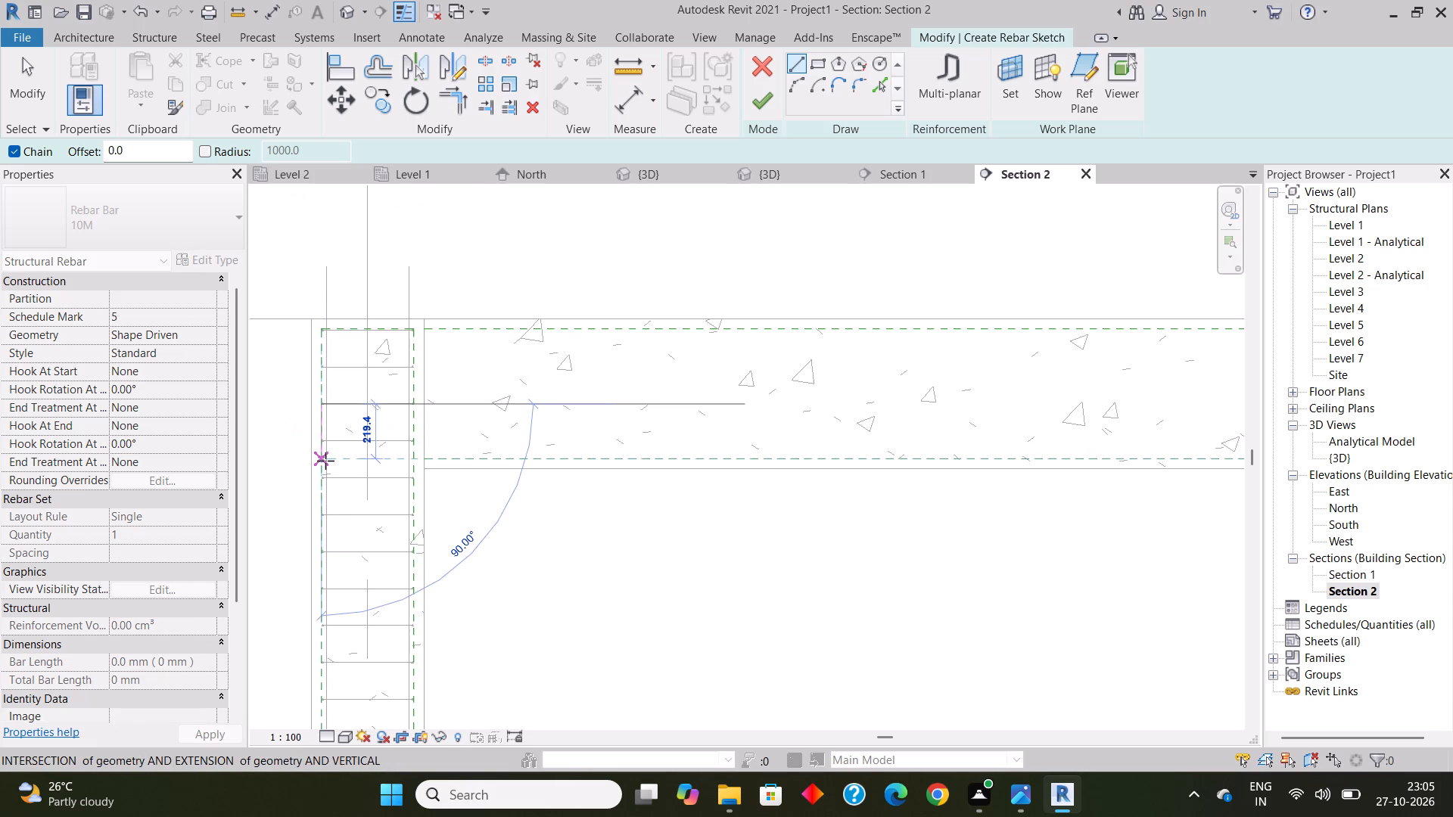
{"action": "left_click", "coordinate": [319, 462]}
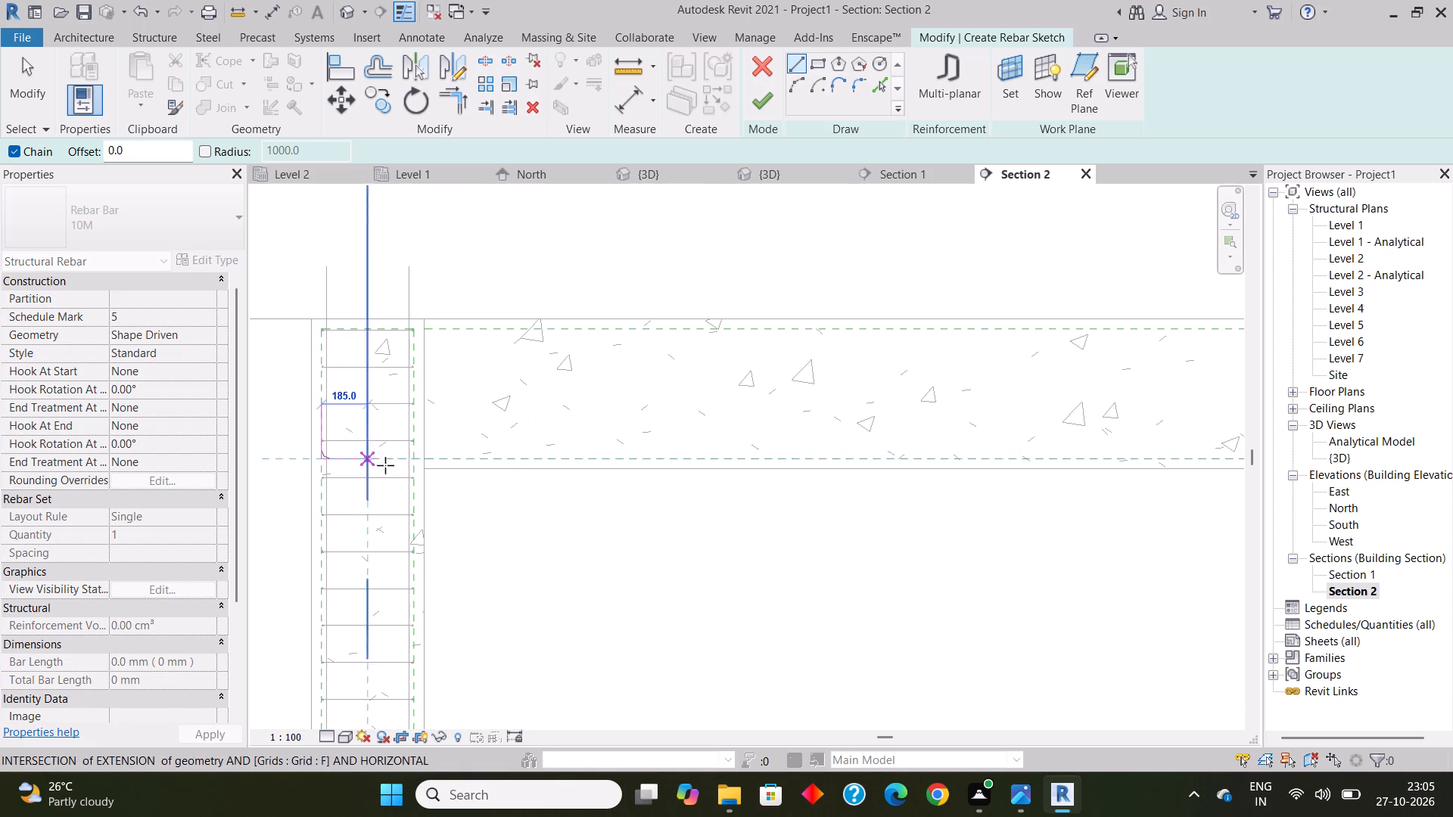
Continue the bar sketch horizontally about 11200 mm along the bottom cover line, from the grid F column past grid D.
{"action": "scroll", "coordinate": [416, 468], "scroll_direction": "down", "scroll_amount": 8}
{"action": "middle_click_drag", "start_coordinate": [596, 483], "coordinate": [517, 473]}
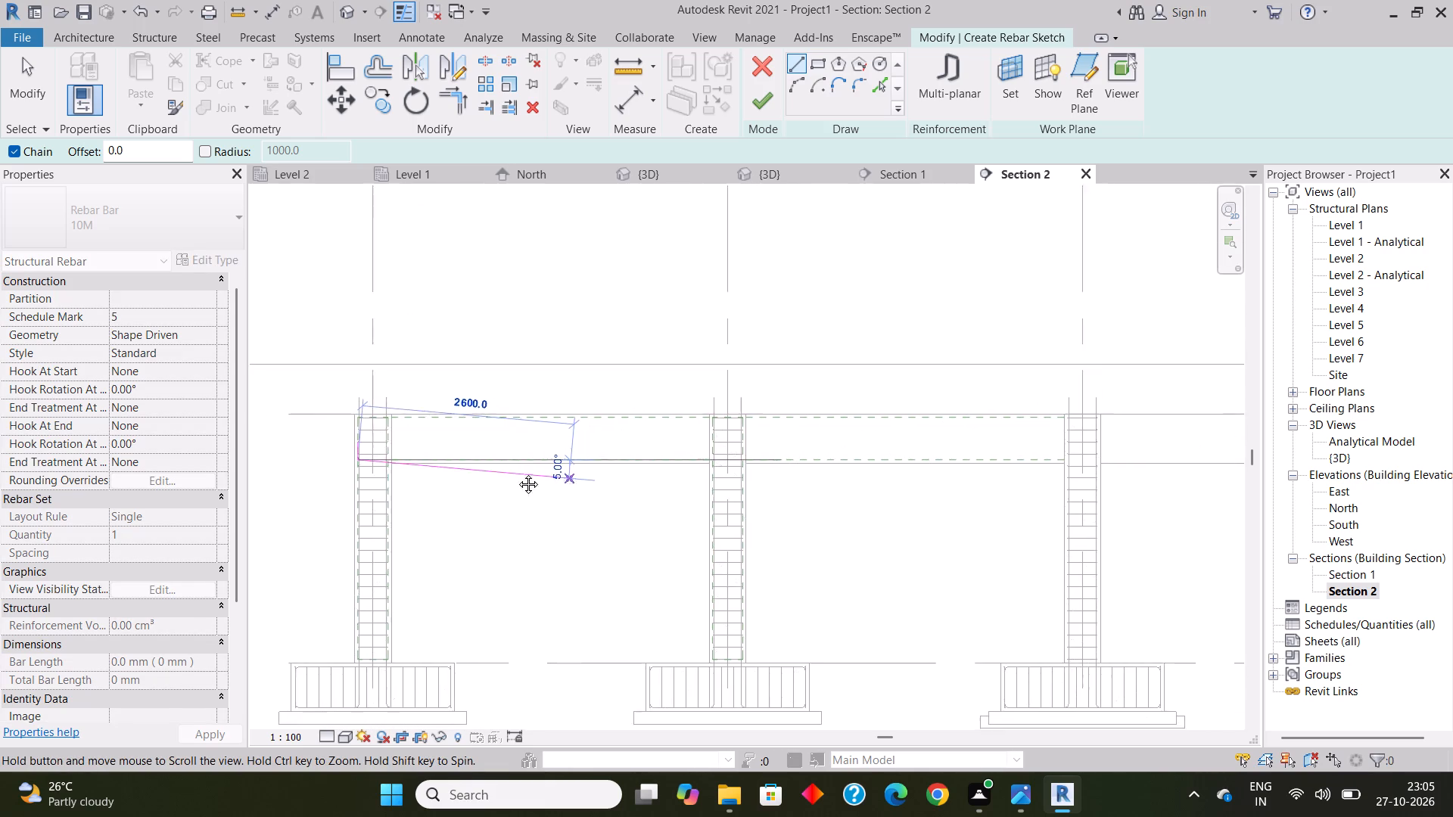
{"action": "middle_click_drag", "start_coordinate": [517, 473], "coordinate": [295, 471]}
{"action": "scroll", "coordinate": [435, 457], "scroll_direction": "down", "scroll_amount": 2}
{"action": "middle_click_drag", "start_coordinate": [437, 457], "coordinate": [539, 449]}
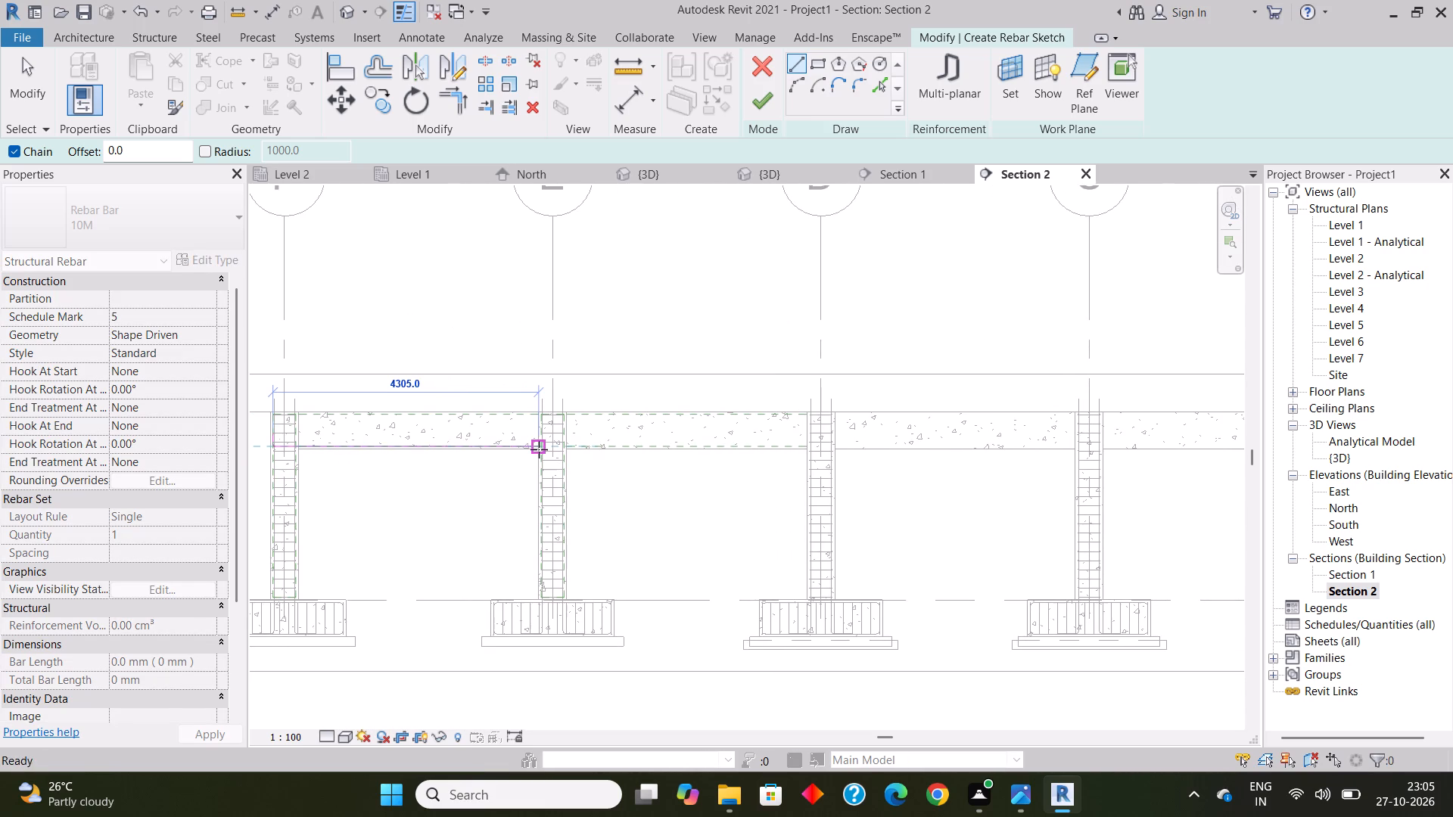
{"action": "scroll", "coordinate": [540, 449], "scroll_direction": "down", "scroll_amount": 2}
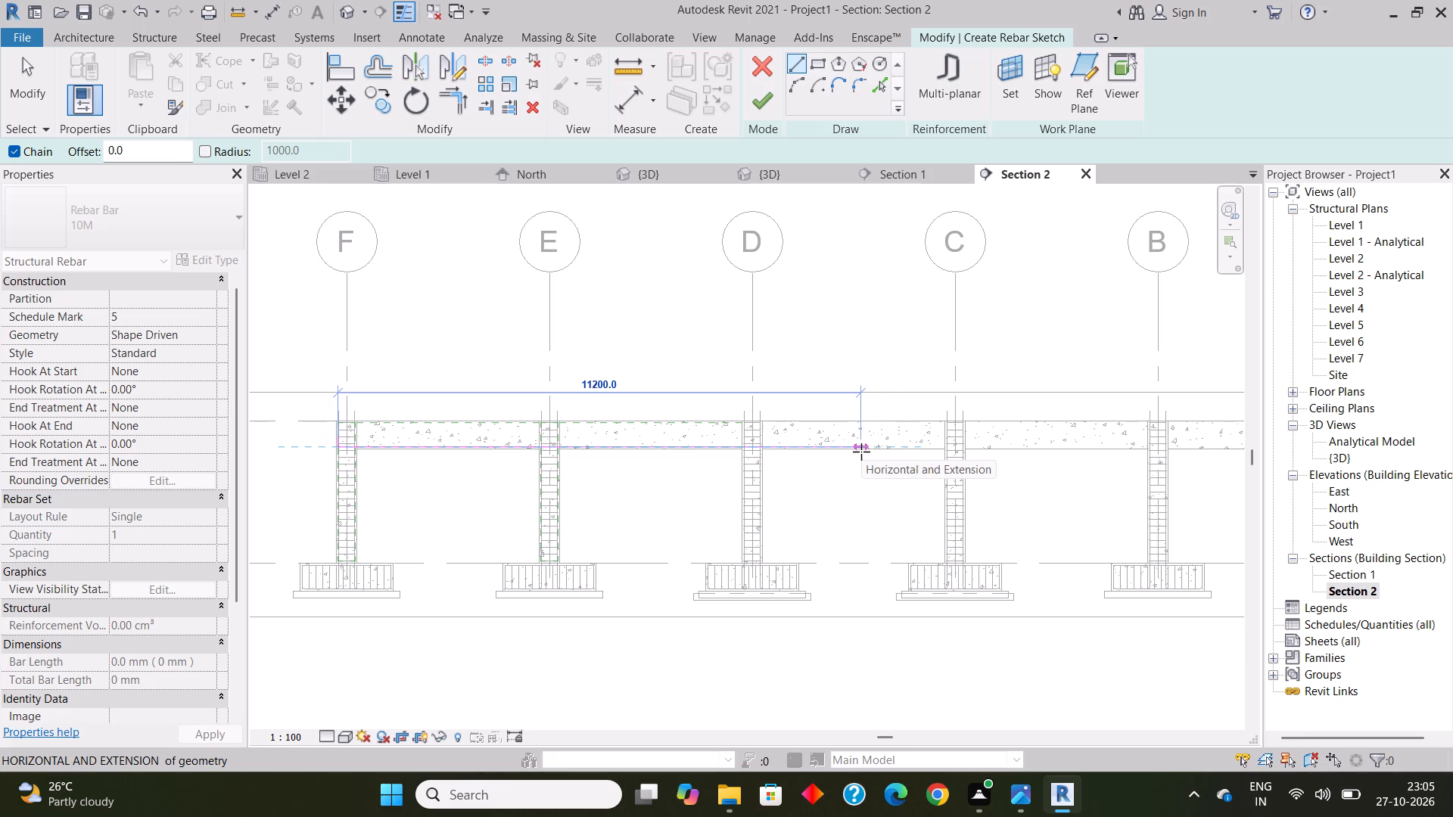
{"action": "left_click", "coordinate": [861, 452]}
{"action": "key", "text": "Escape"}
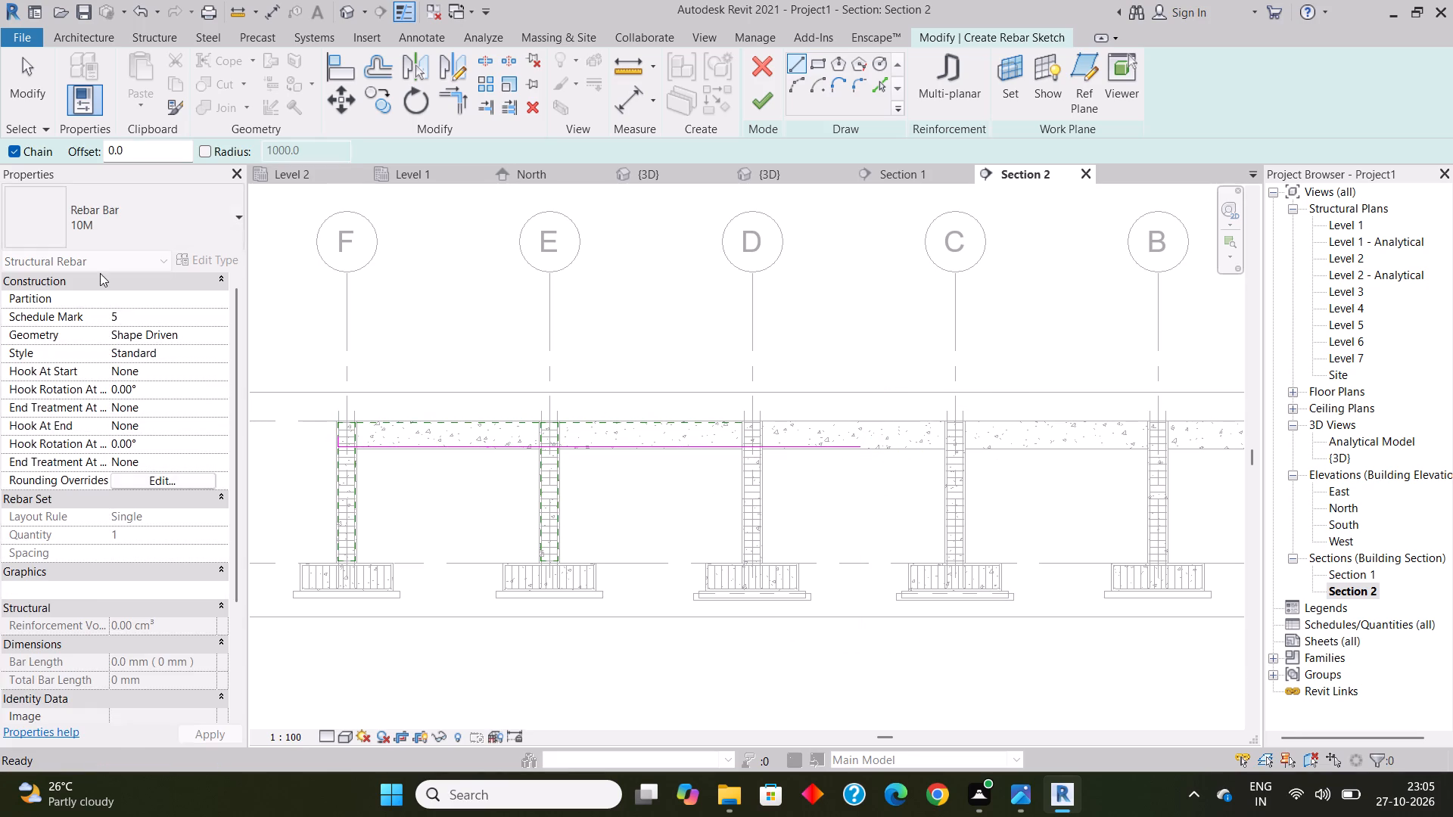
Set the sketched bar's type to Rebar Bar 20d.
{"action": "left_click", "coordinate": [114, 227]}
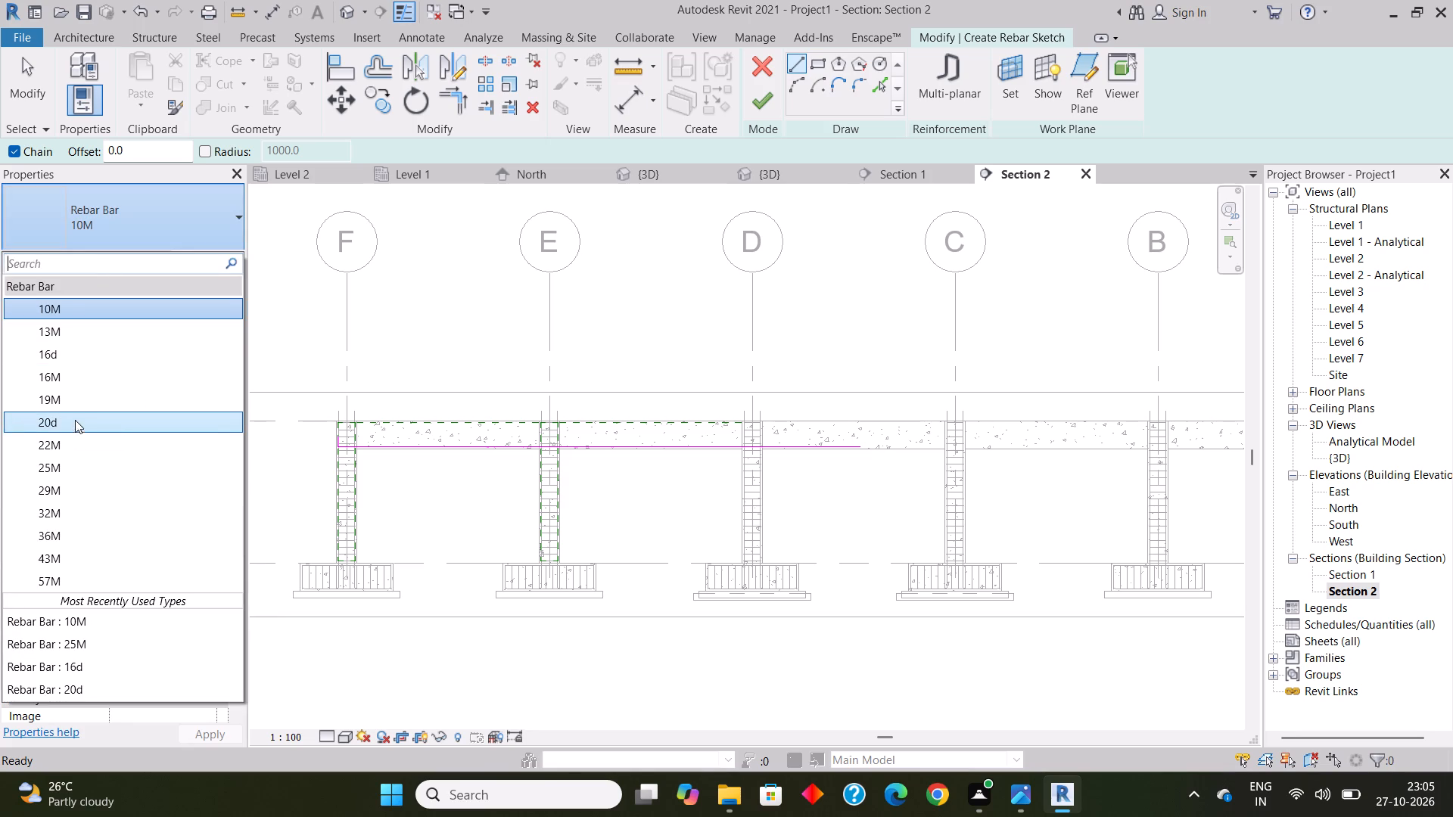
{"action": "left_click", "coordinate": [64, 423]}
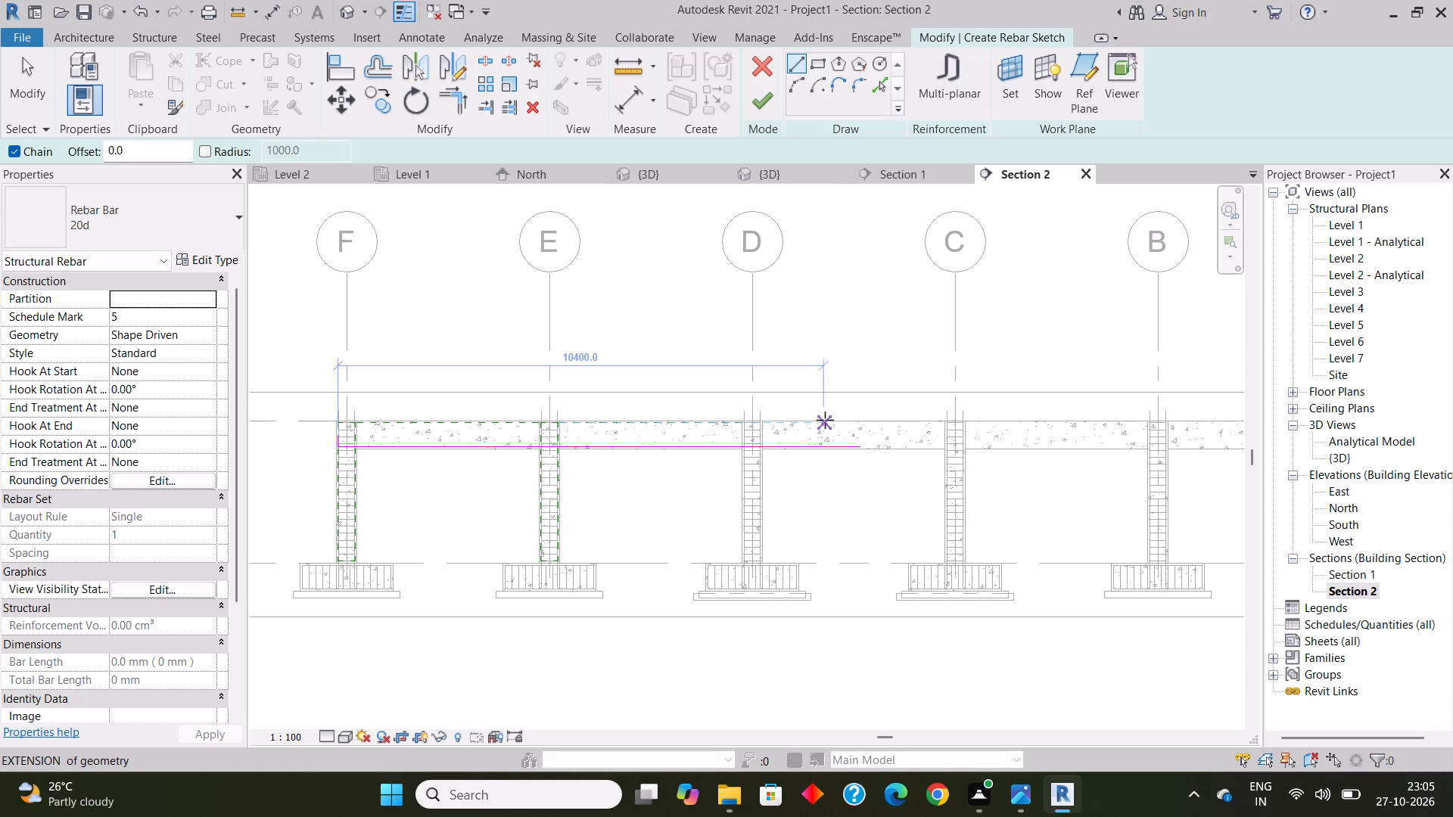
Shorten the bar's horizontal segment to 10000 mm, ending between grids D and C, and finish the rebar sketch.
{"action": "key", "text": "Escape"}
{"action": "left_click", "coordinate": [831, 449]}
{"action": "scroll", "coordinate": [832, 446], "scroll_direction": "up", "scroll_amount": 3}
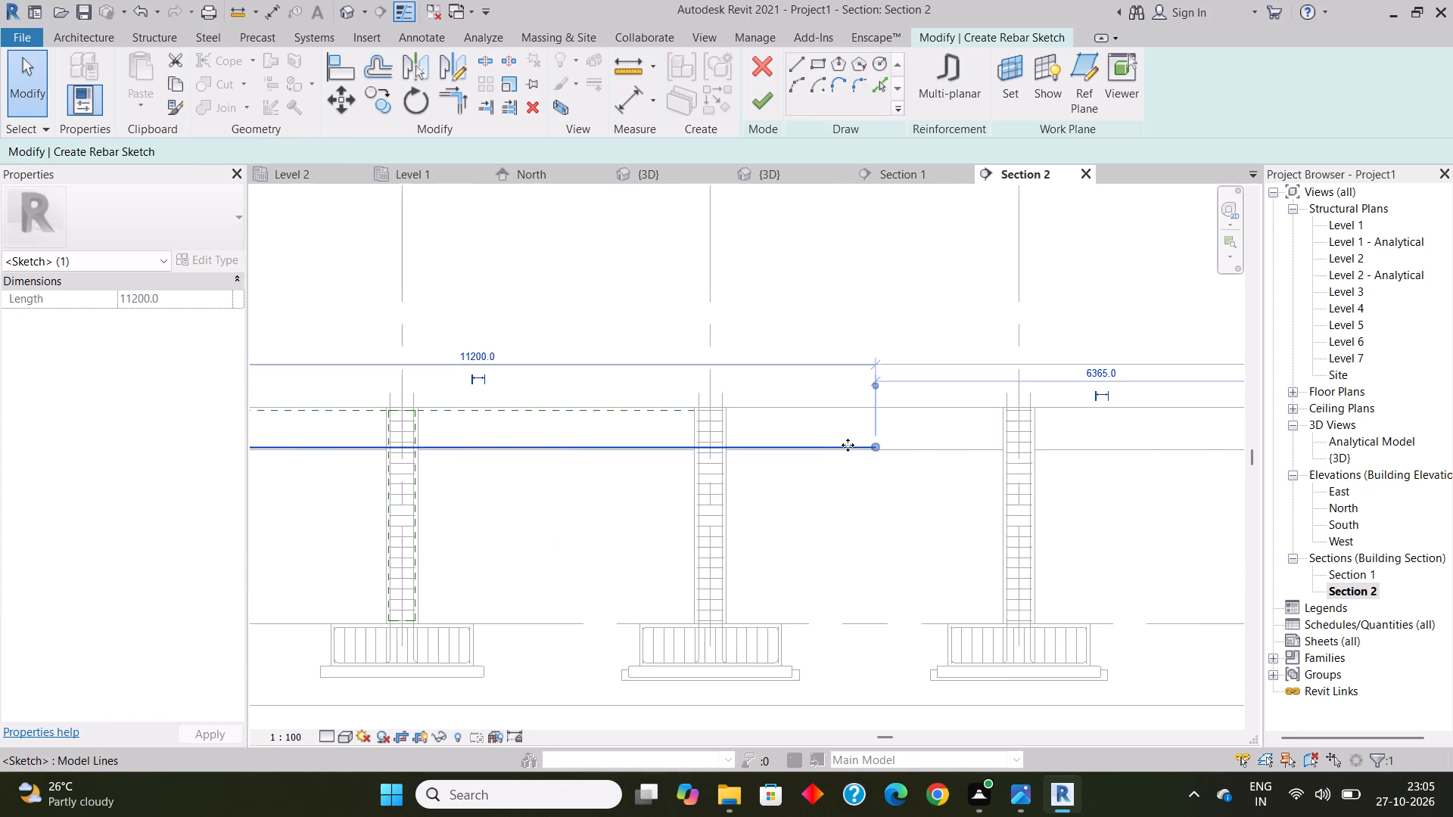
{"action": "scroll", "coordinate": [848, 445], "scroll_direction": "up", "scroll_amount": 1}
{"action": "scroll", "coordinate": [880, 456], "scroll_direction": "down", "scroll_amount": 1}
{"action": "left_click_drag", "start_coordinate": [878, 448], "coordinate": [829, 456]}
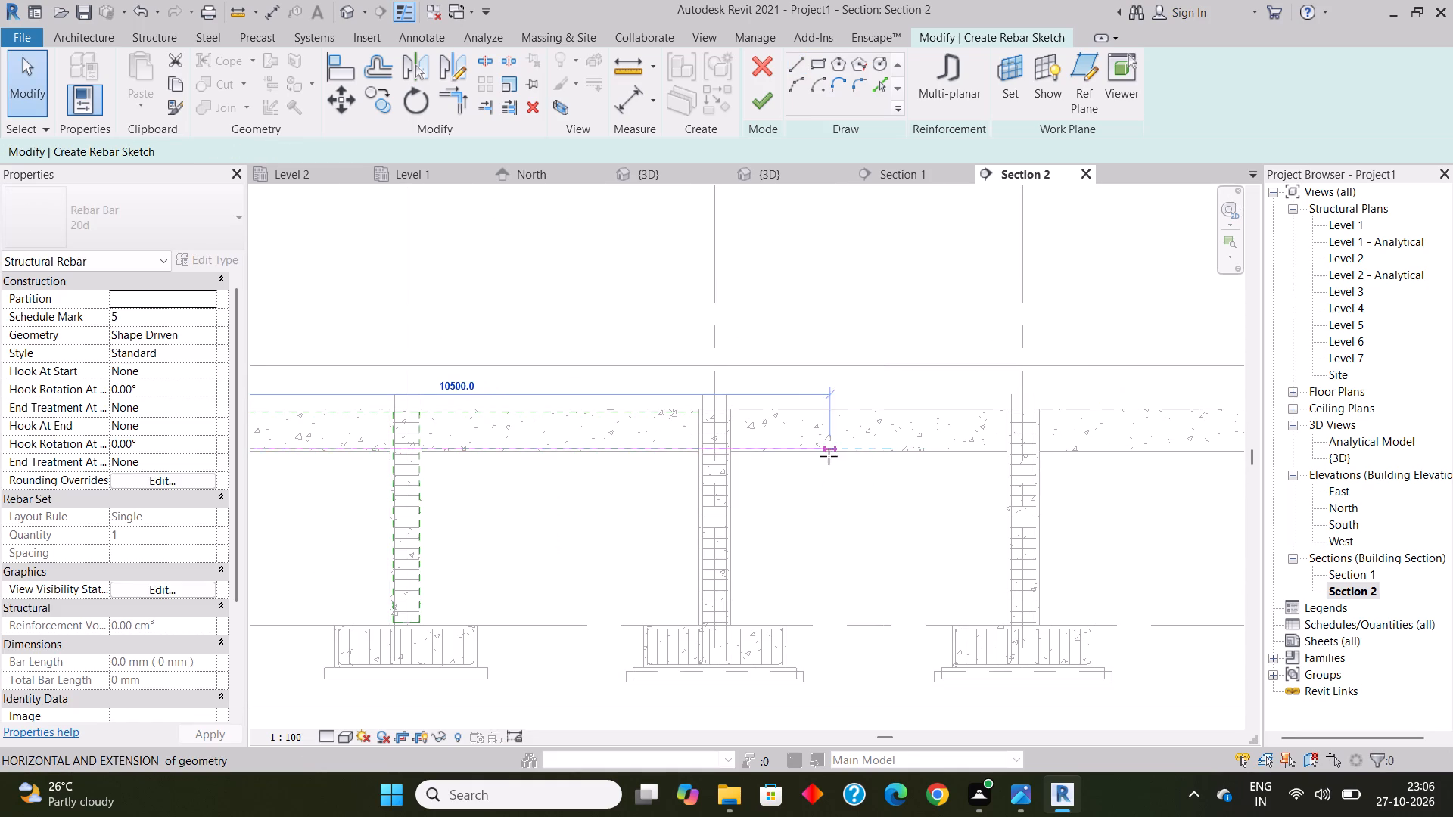
{"action": "left_click_drag", "start_coordinate": [829, 456], "coordinate": [791, 455]}
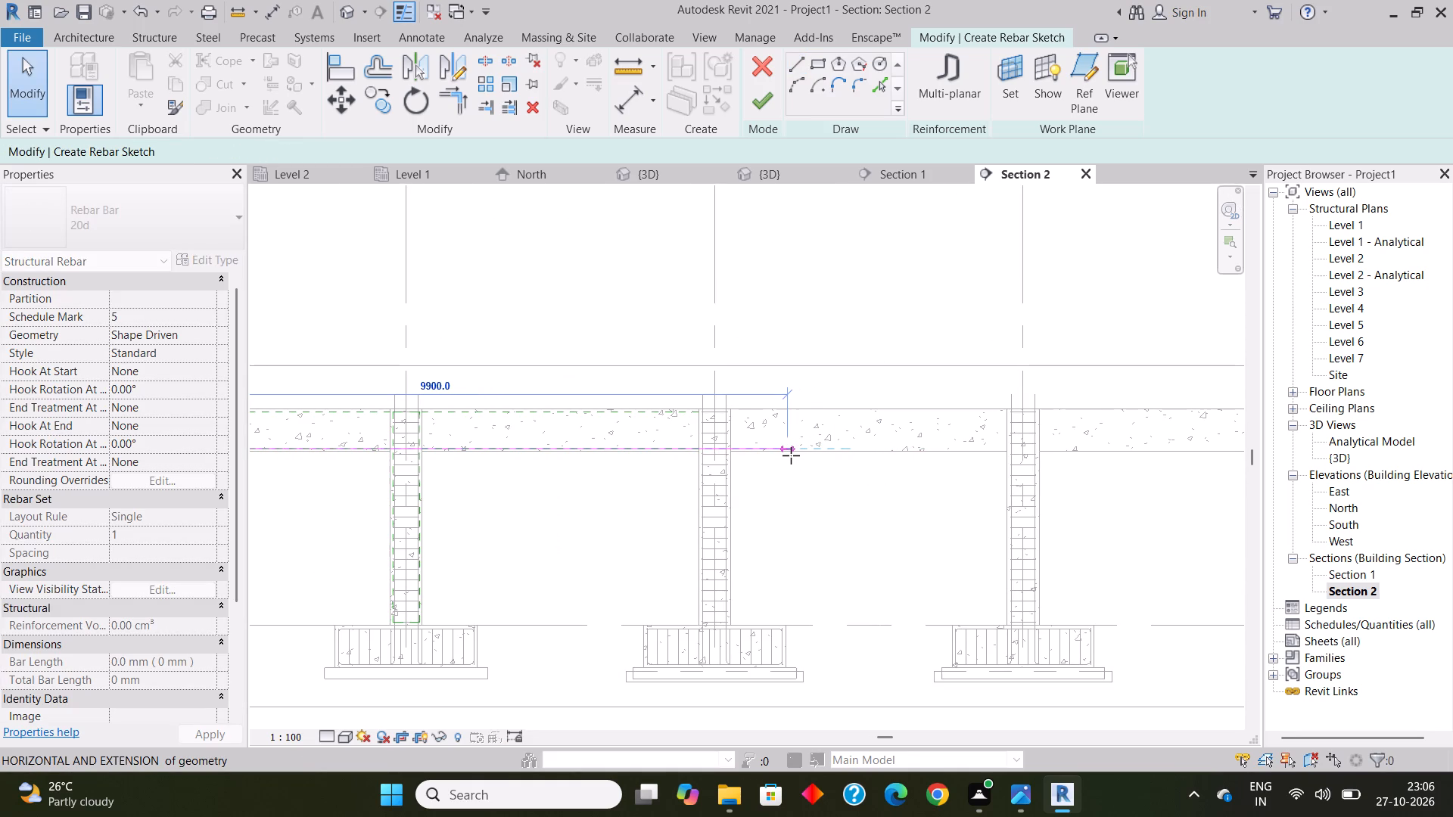
{"action": "left_click_drag", "start_coordinate": [791, 455], "coordinate": [798, 456]}
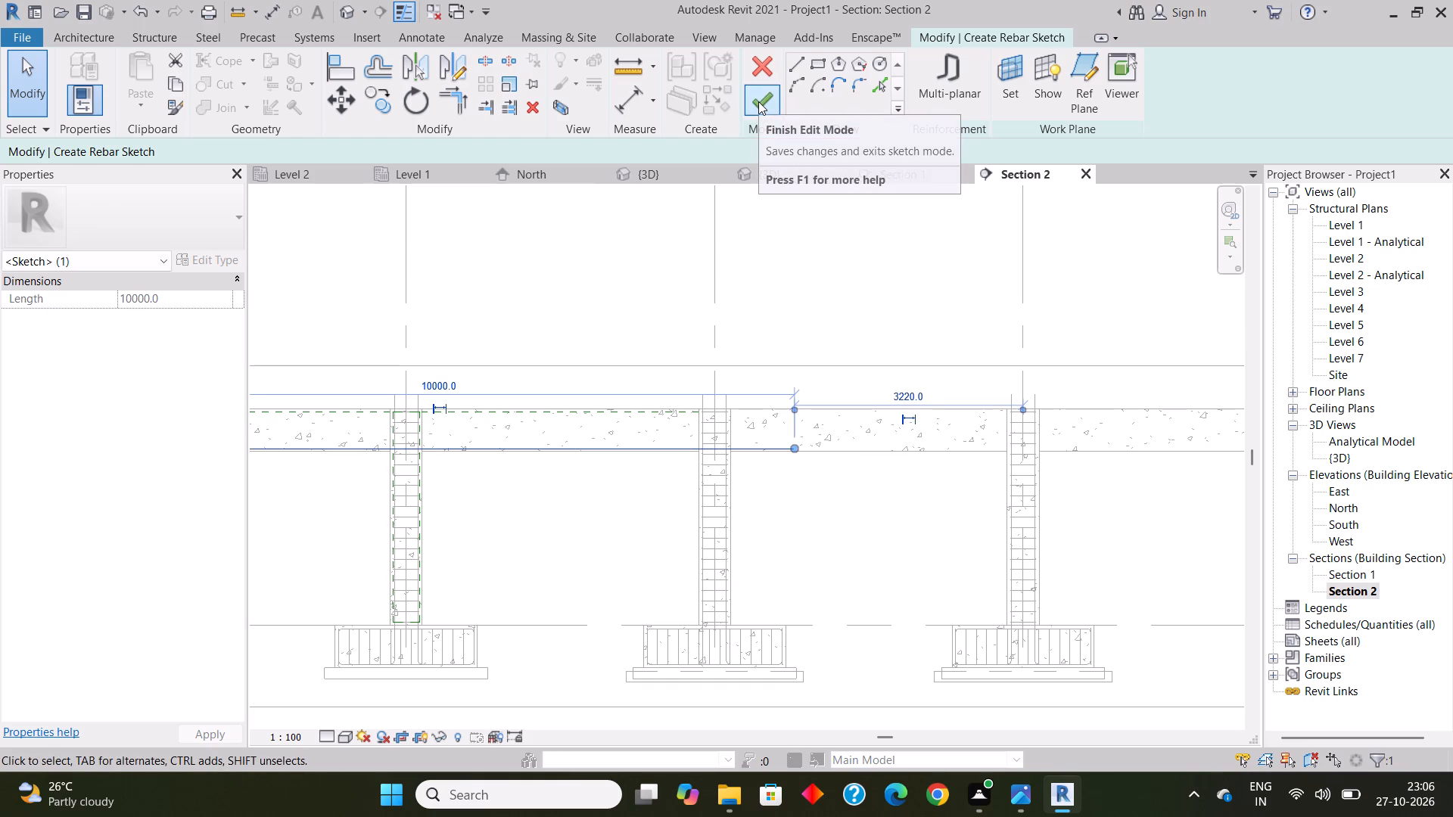
{"action": "left_click", "coordinate": [758, 101]}
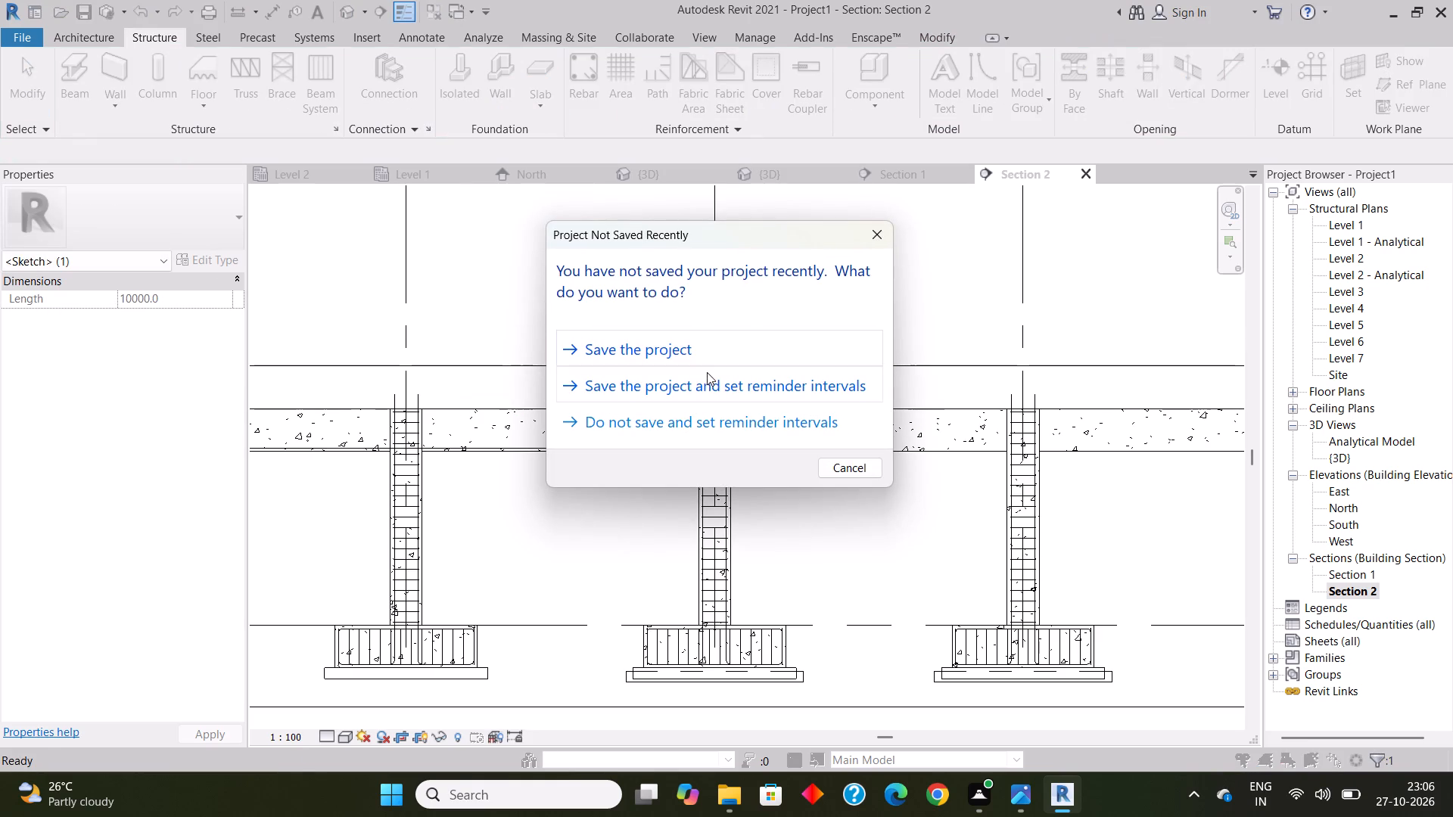
Save the project as "project fuji" in the autocad folder on the Desktop.
{"action": "left_click", "coordinate": [683, 357]}
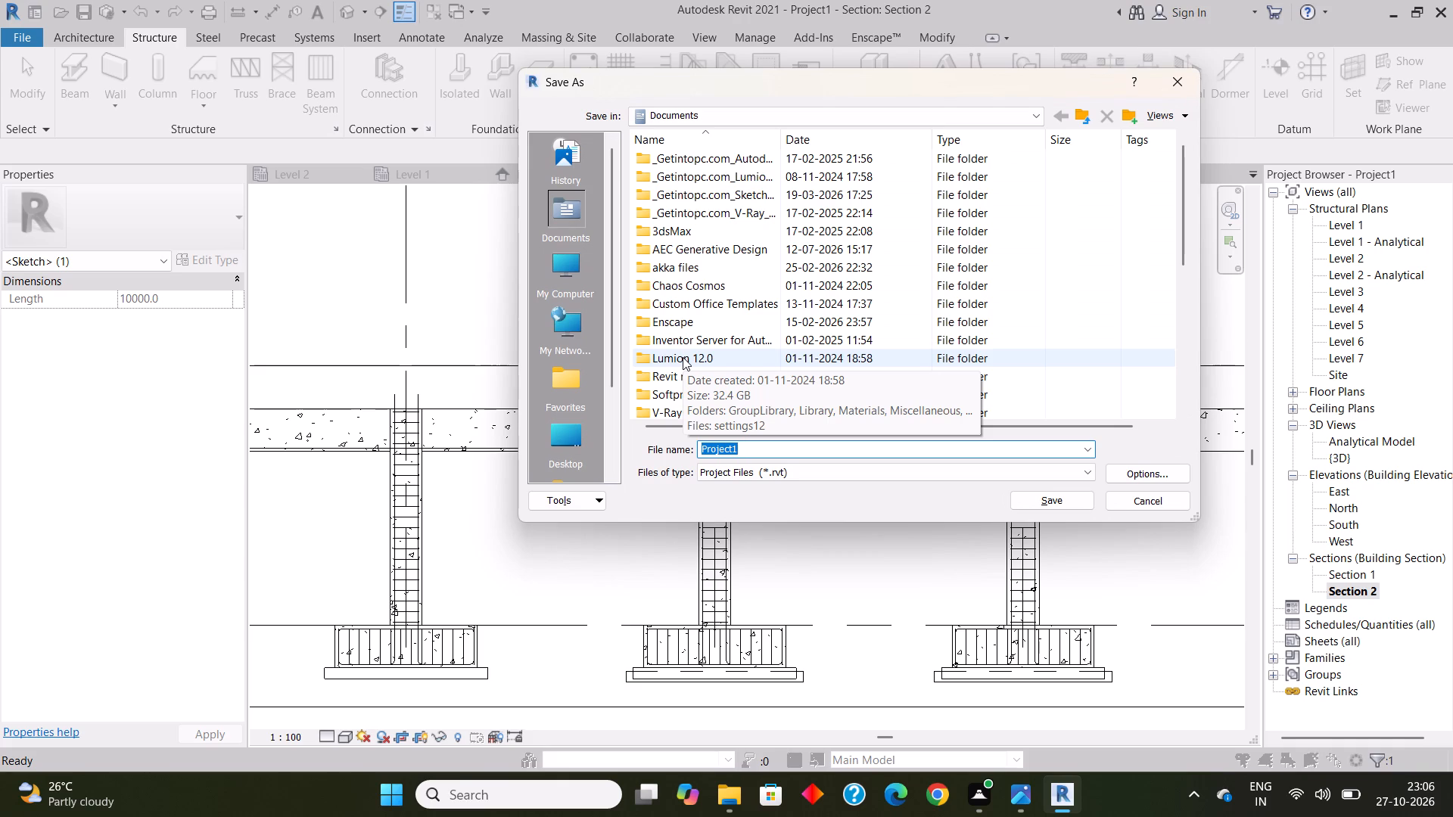
{"action": "key", "text": "p"}
{"action": "type", "text": "roject"}
{"action": "key", "text": "space"}
{"action": "type", "text": "fuji"}
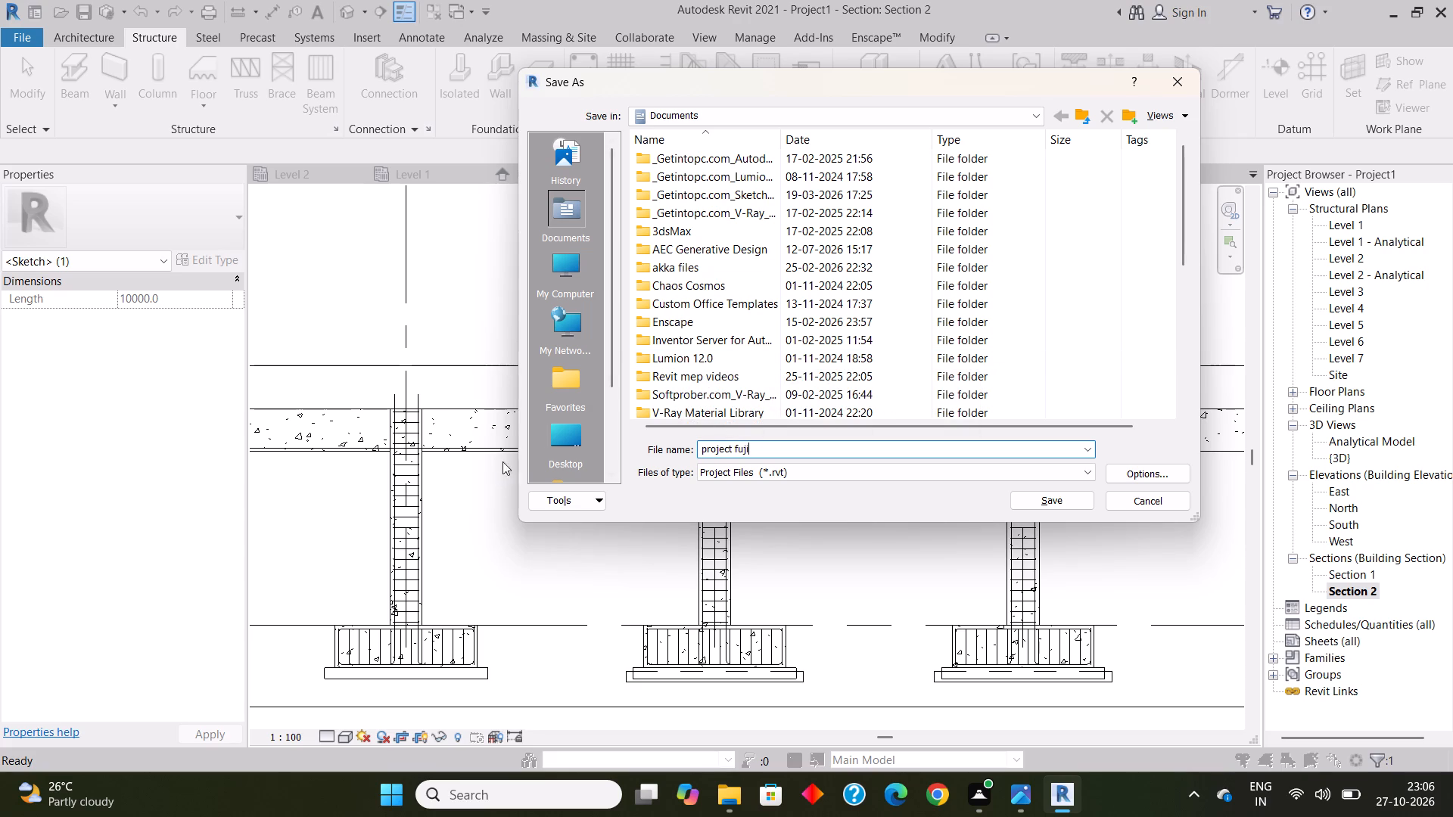
{"action": "left_click", "coordinate": [568, 265]}
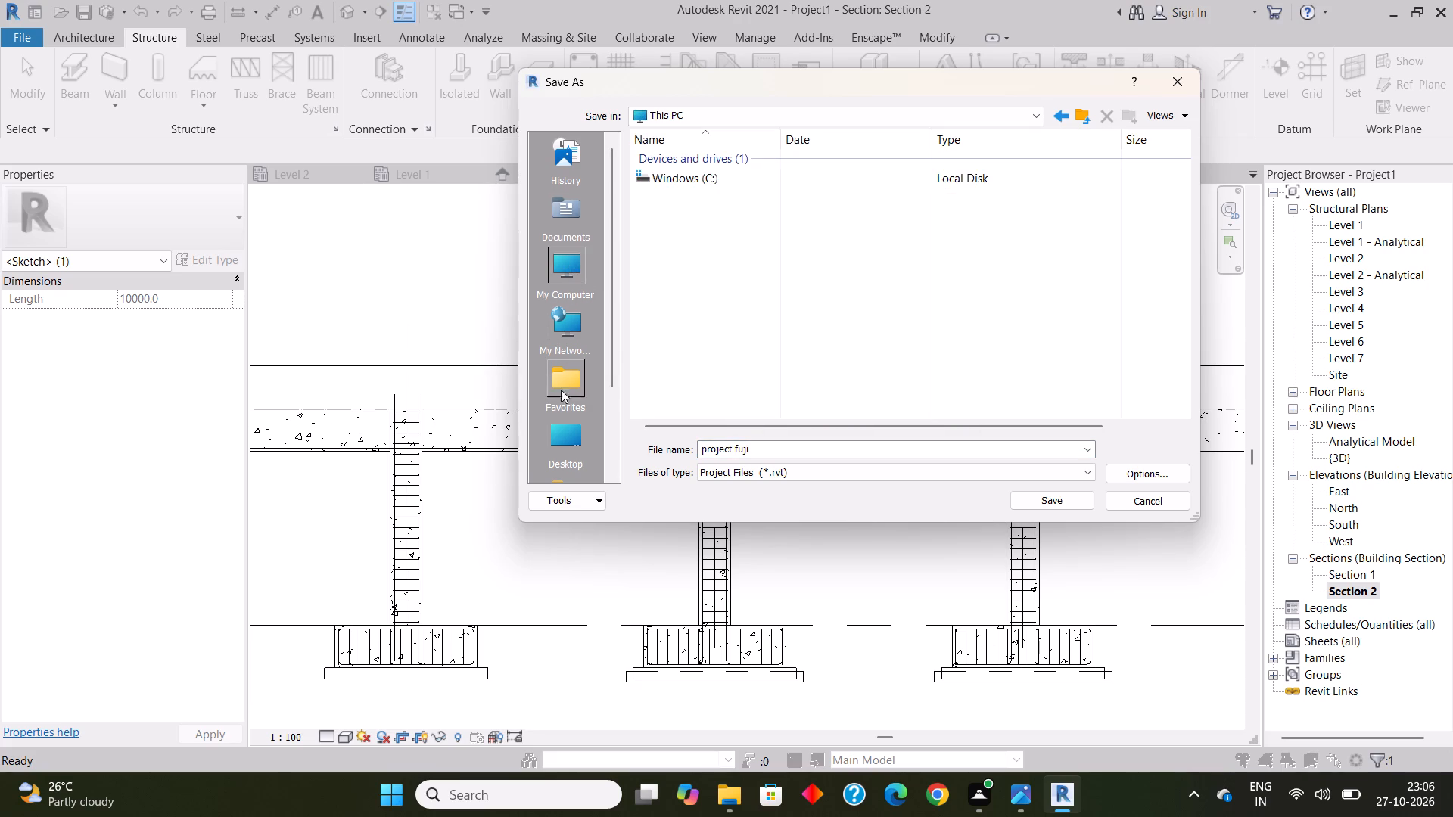
{"action": "left_click", "coordinate": [560, 439]}
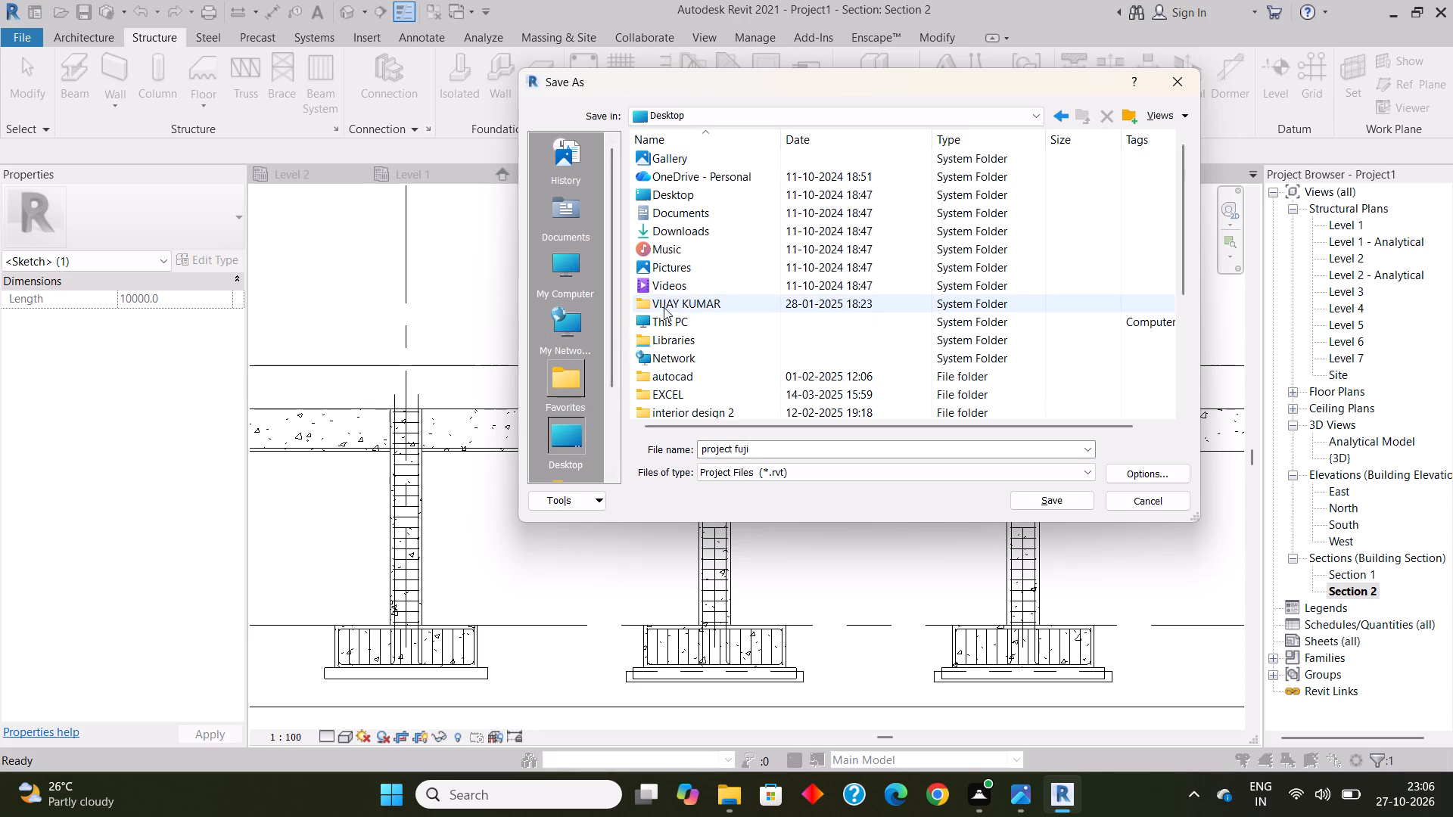
{"action": "left_click", "coordinate": [687, 375]}
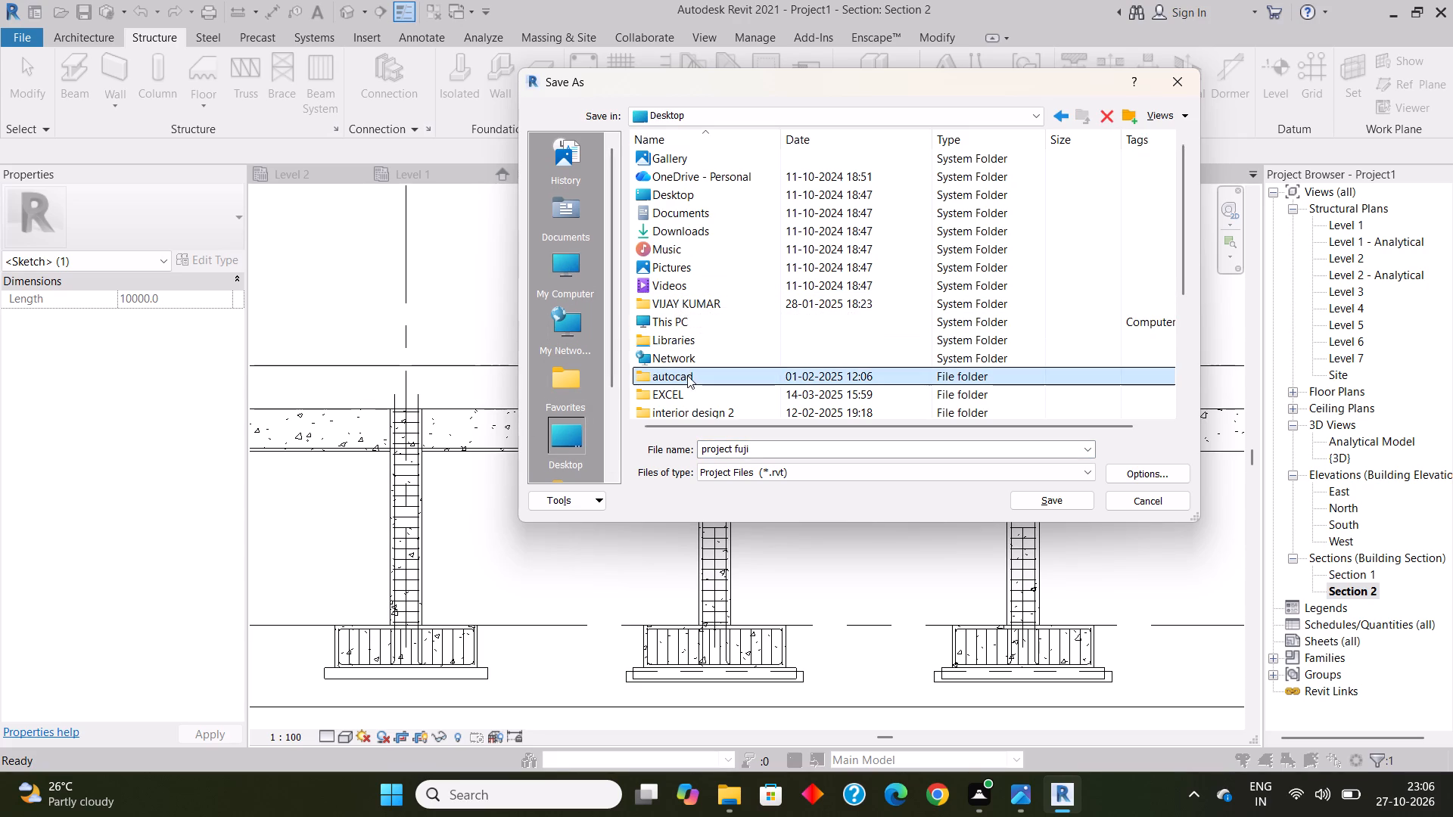
{"action": "double_click", "coordinate": [687, 375]}
{"action": "left_click", "coordinate": [1061, 504]}
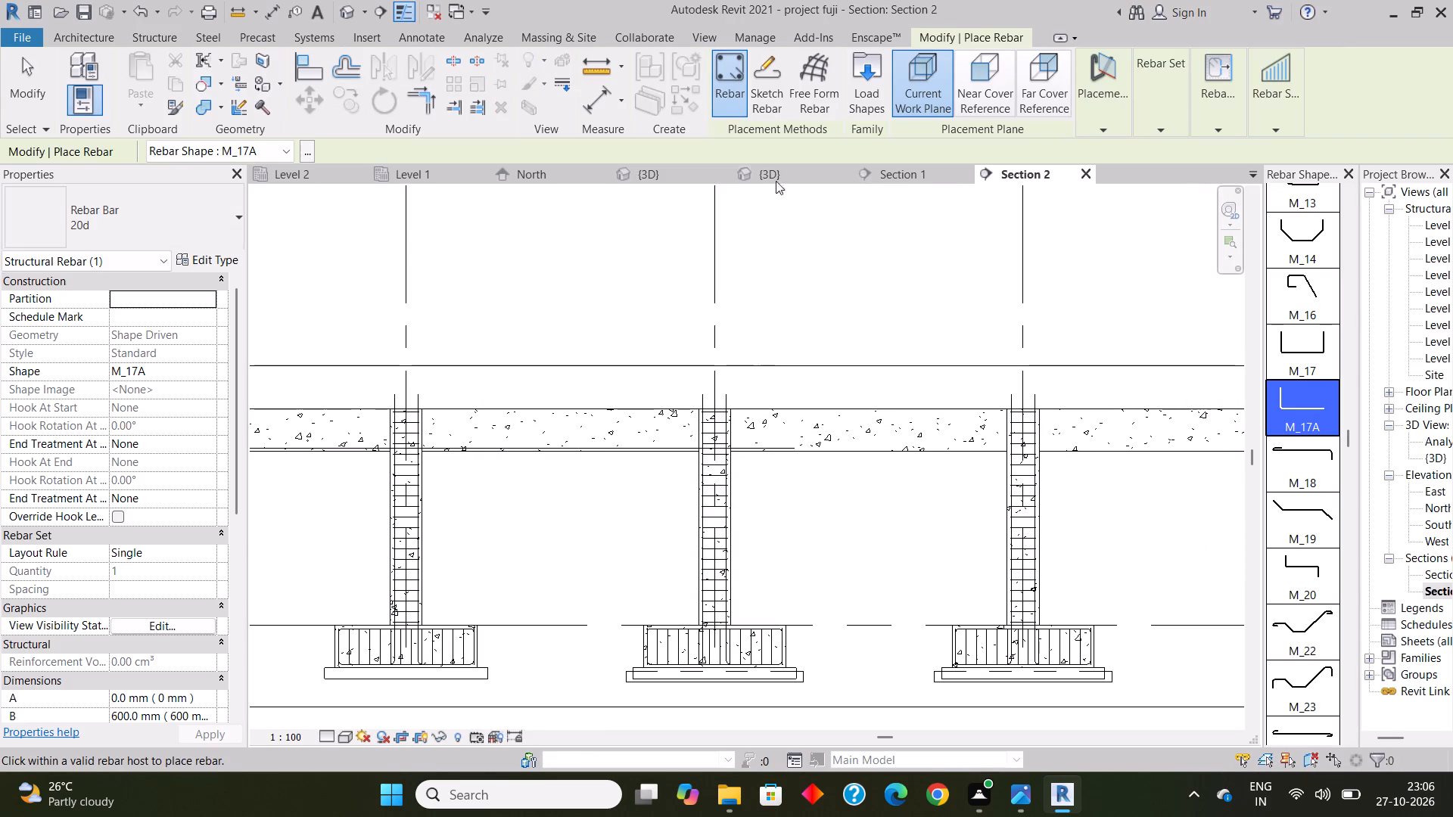
Start a 20d rebar sketch hosted in the grid D–C beam, running along the bottom cover from the grid D column face to grid B's far-side bar.
{"action": "left_click", "coordinate": [761, 79]}
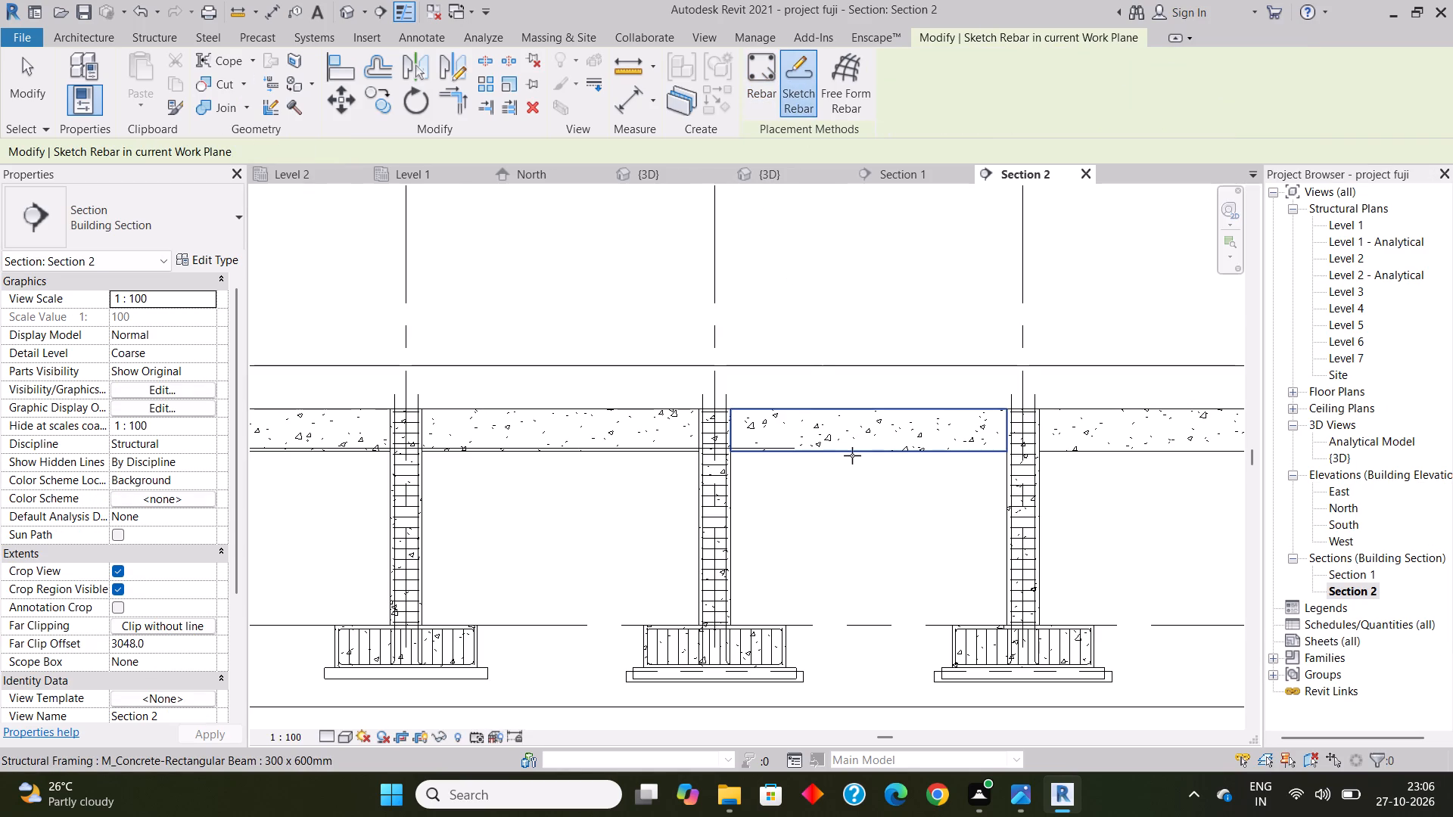
{"action": "left_click", "coordinate": [852, 455]}
{"action": "scroll", "coordinate": [894, 456], "scroll_direction": "down", "scroll_amount": 2}
{"action": "middle_click_drag", "start_coordinate": [893, 456], "coordinate": [717, 477]}
{"action": "scroll", "coordinate": [639, 474], "scroll_direction": "up", "scroll_amount": 7}
{"action": "scroll", "coordinate": [567, 489], "scroll_direction": "up", "scroll_amount": 2}
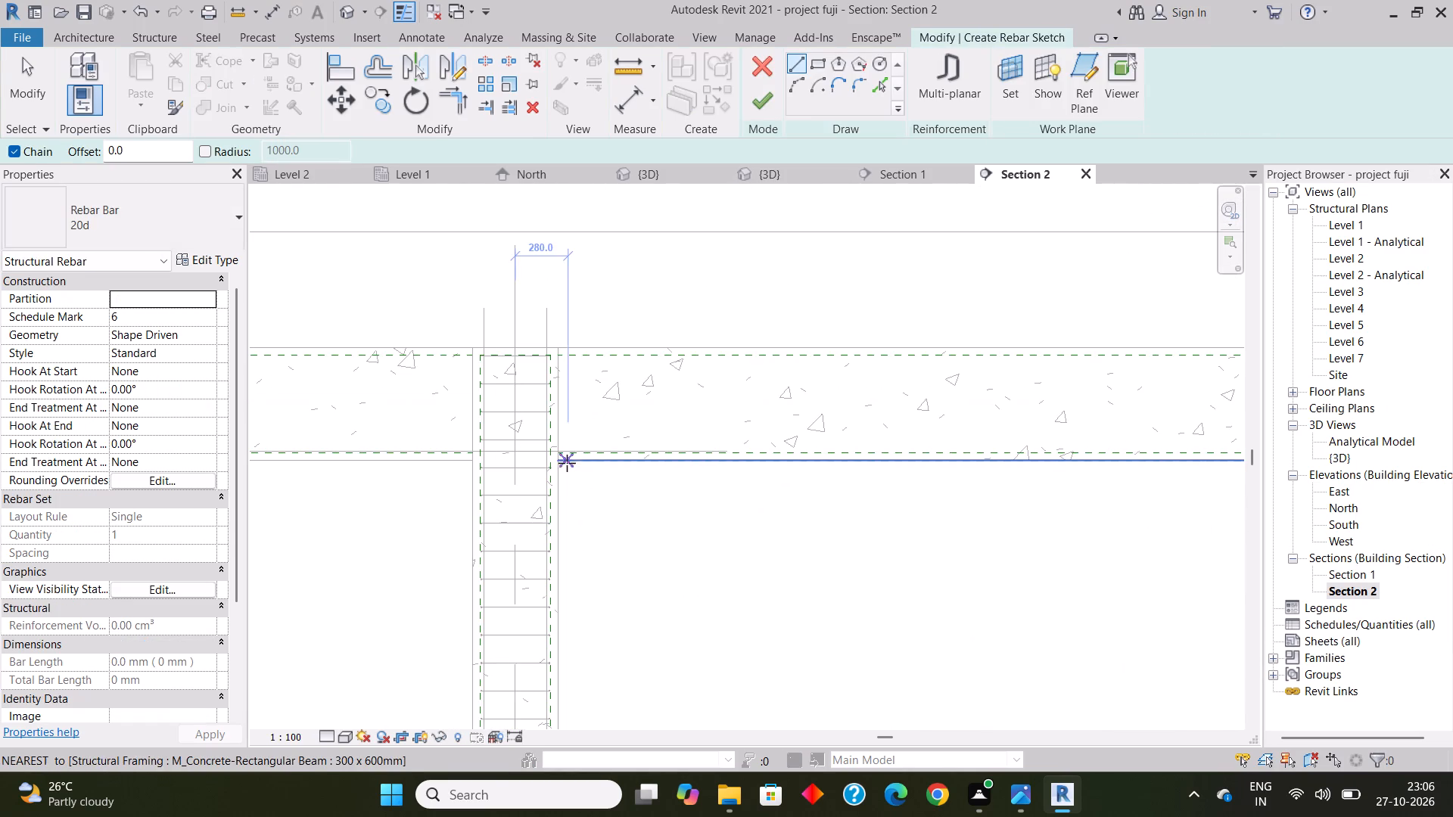
{"action": "scroll", "coordinate": [565, 462], "scroll_direction": "up", "scroll_amount": 4}
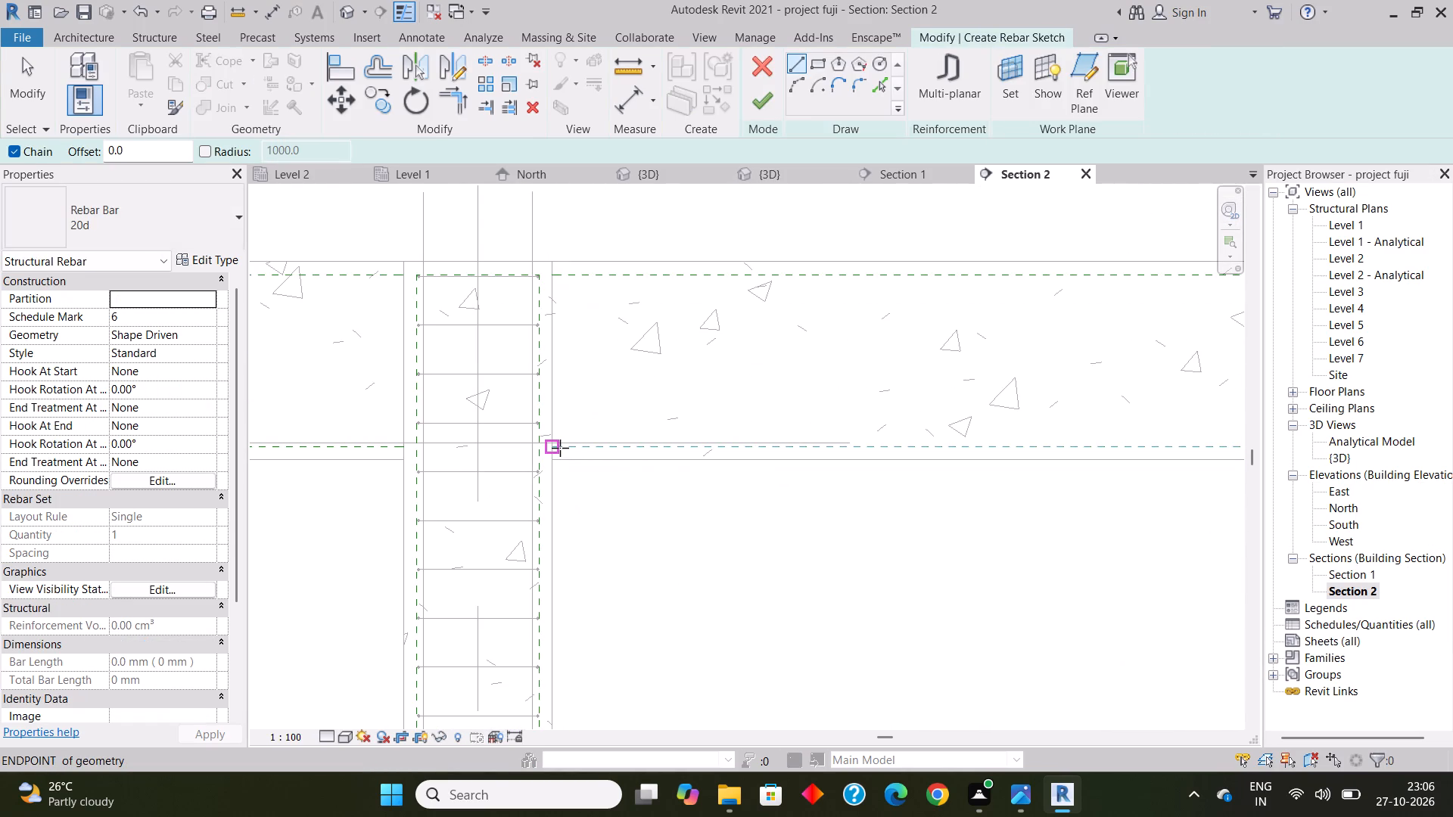
{"action": "left_click", "coordinate": [560, 448]}
{"action": "scroll", "coordinate": [560, 448], "scroll_direction": "down", "scroll_amount": 8}
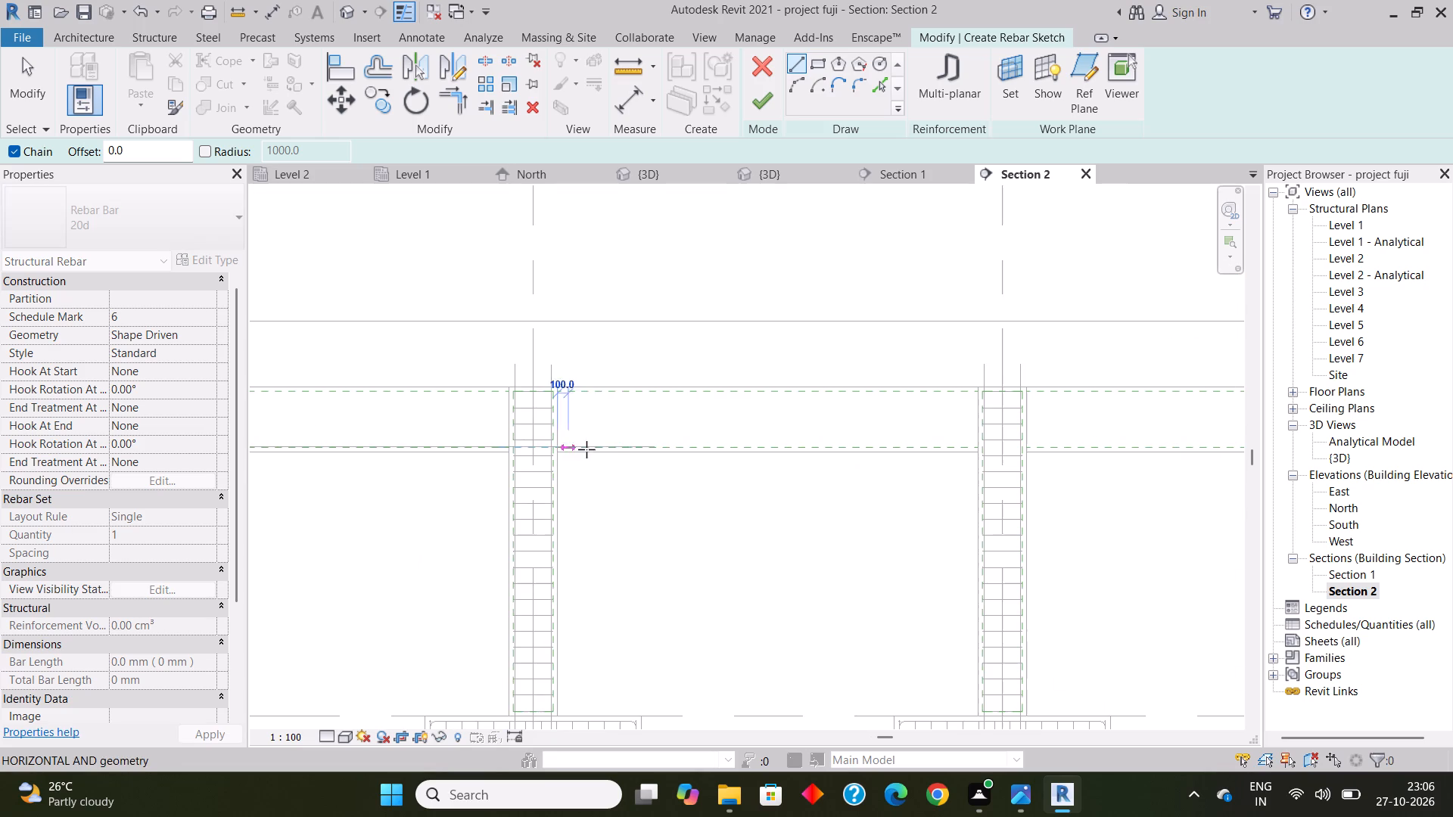
{"action": "scroll", "coordinate": [659, 449], "scroll_direction": "down", "scroll_amount": 7}
{"action": "middle_click_drag", "start_coordinate": [853, 440], "coordinate": [741, 458]}
{"action": "scroll", "coordinate": [826, 454], "scroll_direction": "up", "scroll_amount": 1}
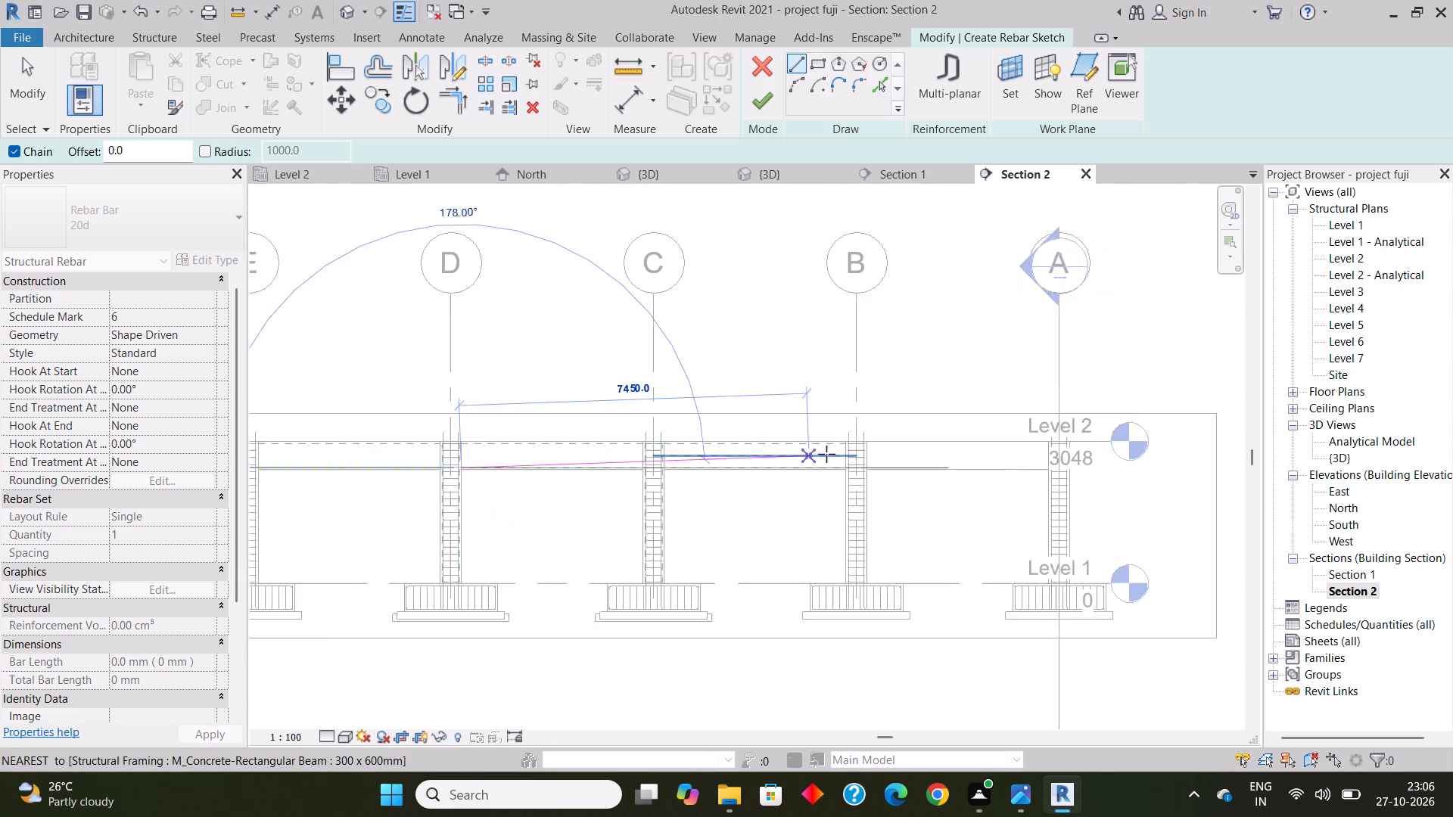
{"action": "scroll", "coordinate": [826, 454], "scroll_direction": "up", "scroll_amount": 7}
{"action": "scroll", "coordinate": [885, 474], "scroll_direction": "up", "scroll_amount": 5}
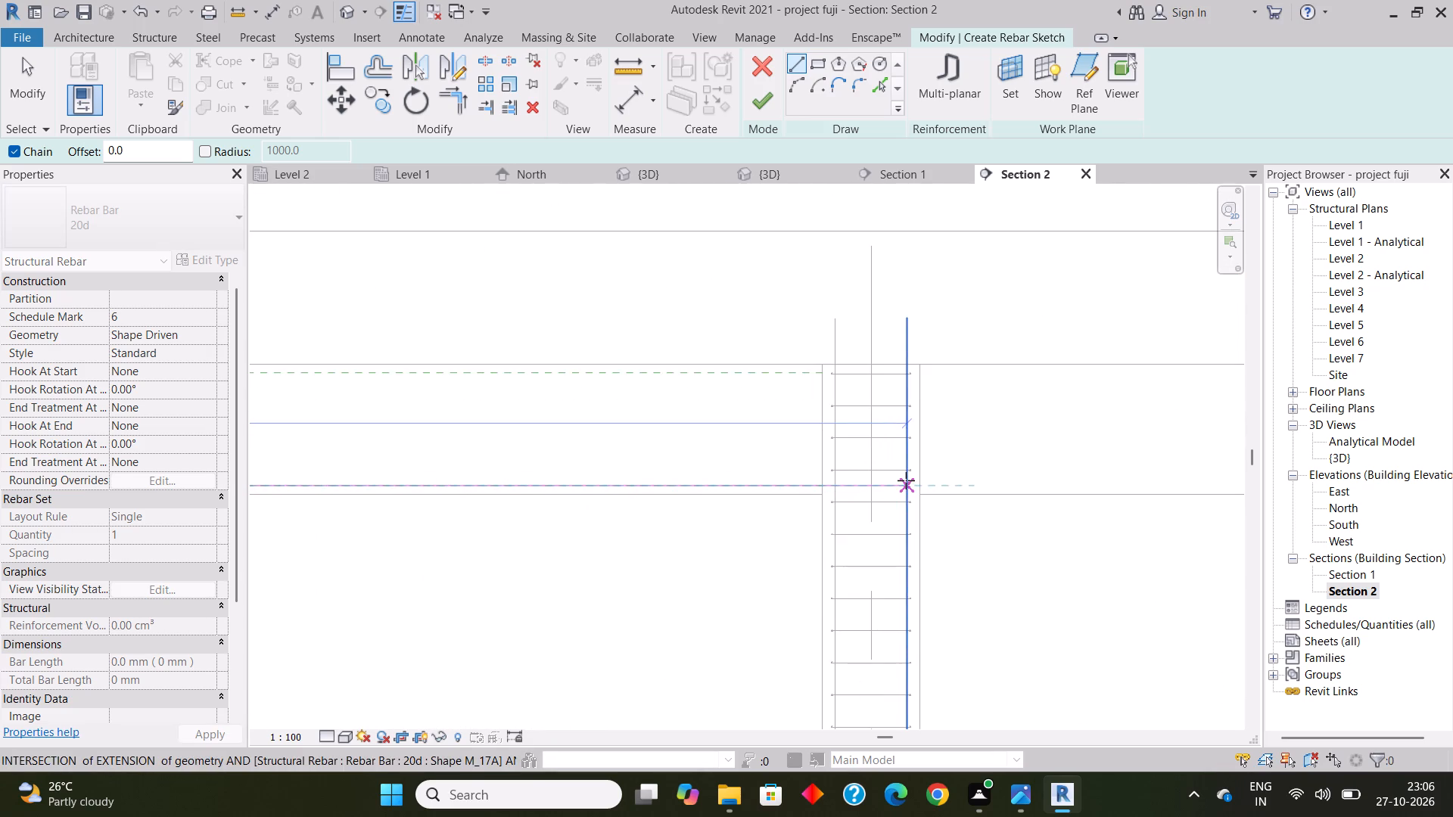
{"action": "left_click", "coordinate": [906, 481]}
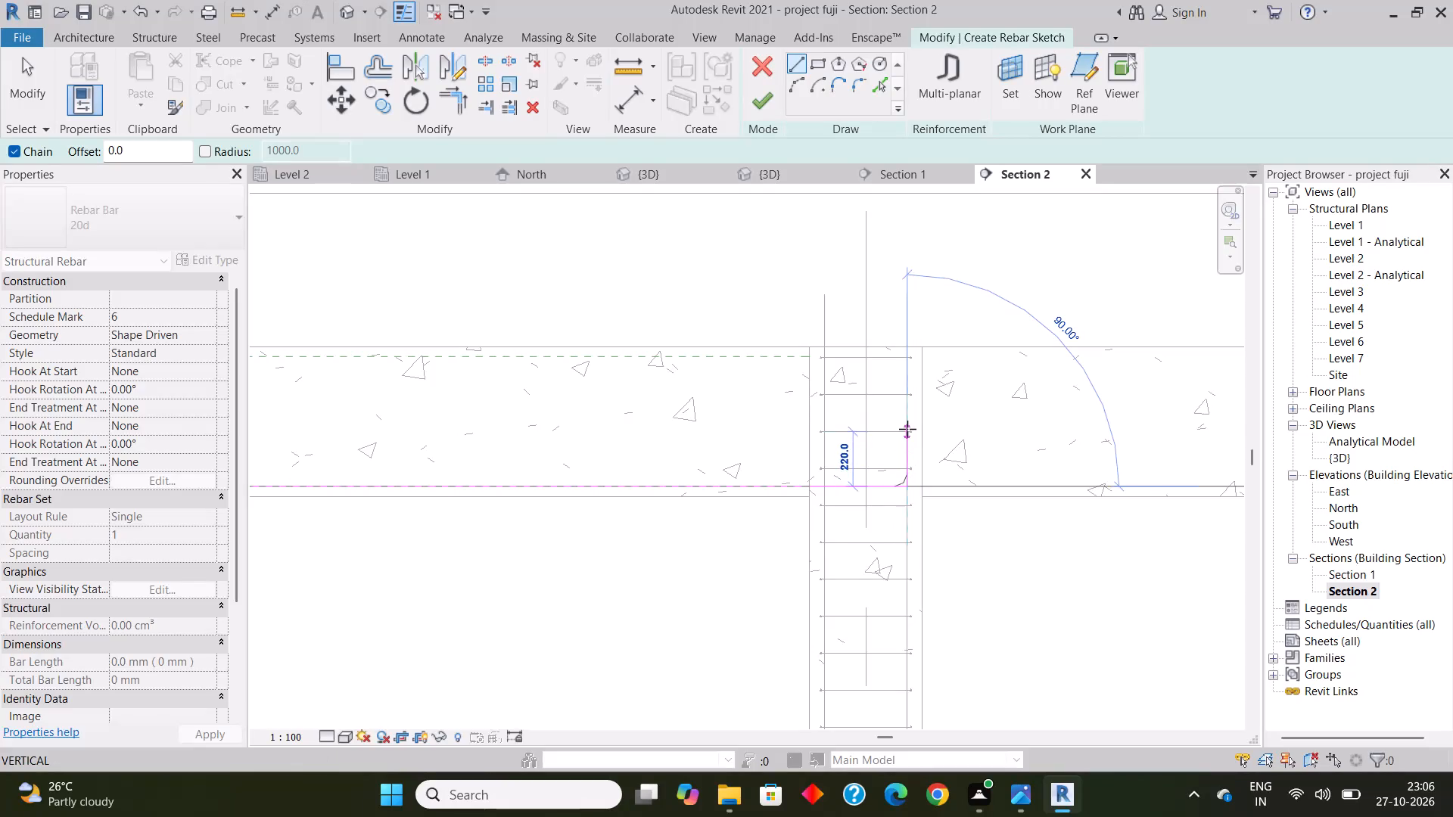
Add a short vertical upturned leg to the bar sketch inside the grid B column.
{"action": "left_click", "coordinate": [907, 418]}
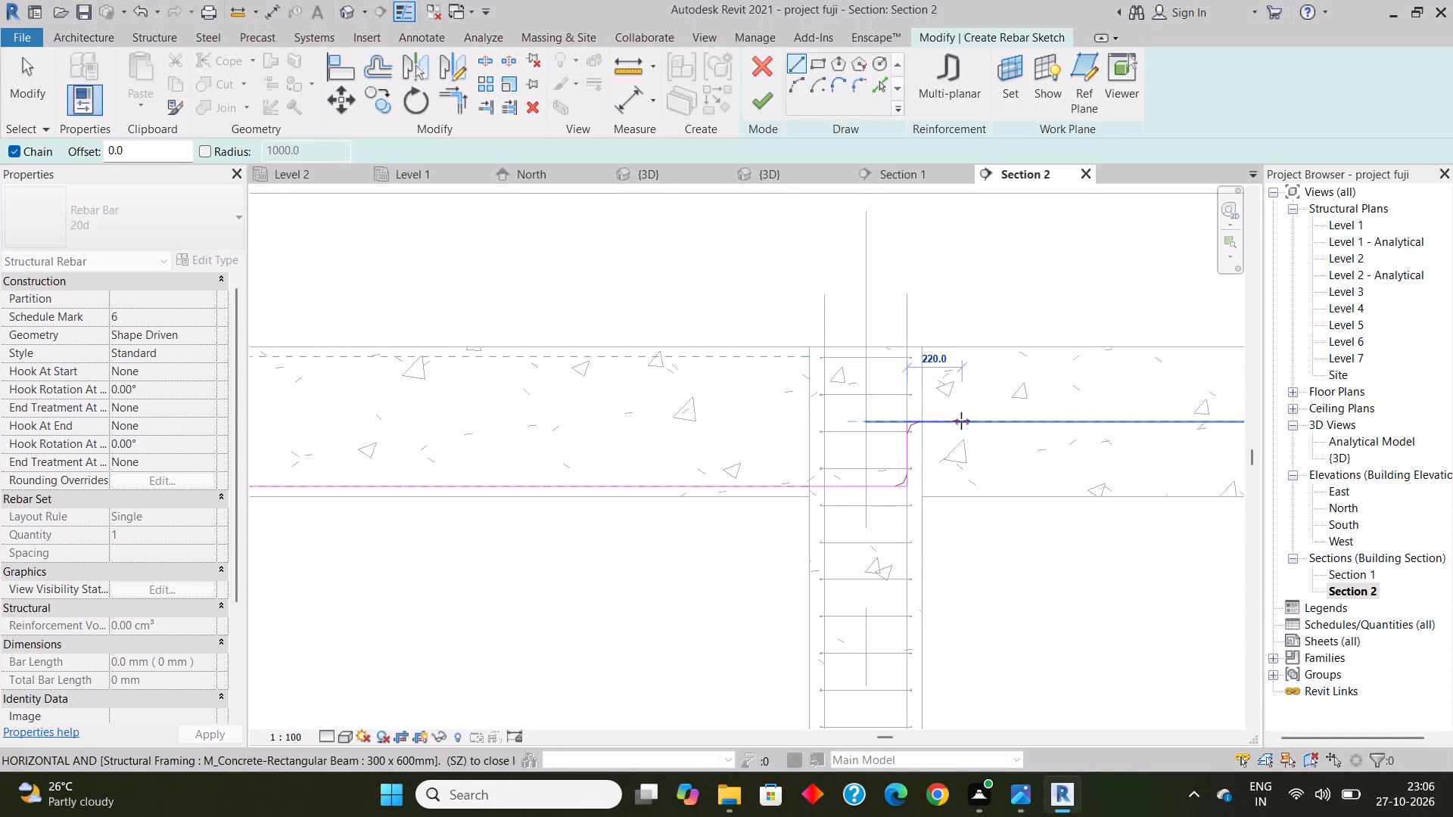
{"action": "key", "text": "Escape"}
{"action": "scroll", "coordinate": [952, 536], "scroll_direction": "down", "scroll_amount": 7}
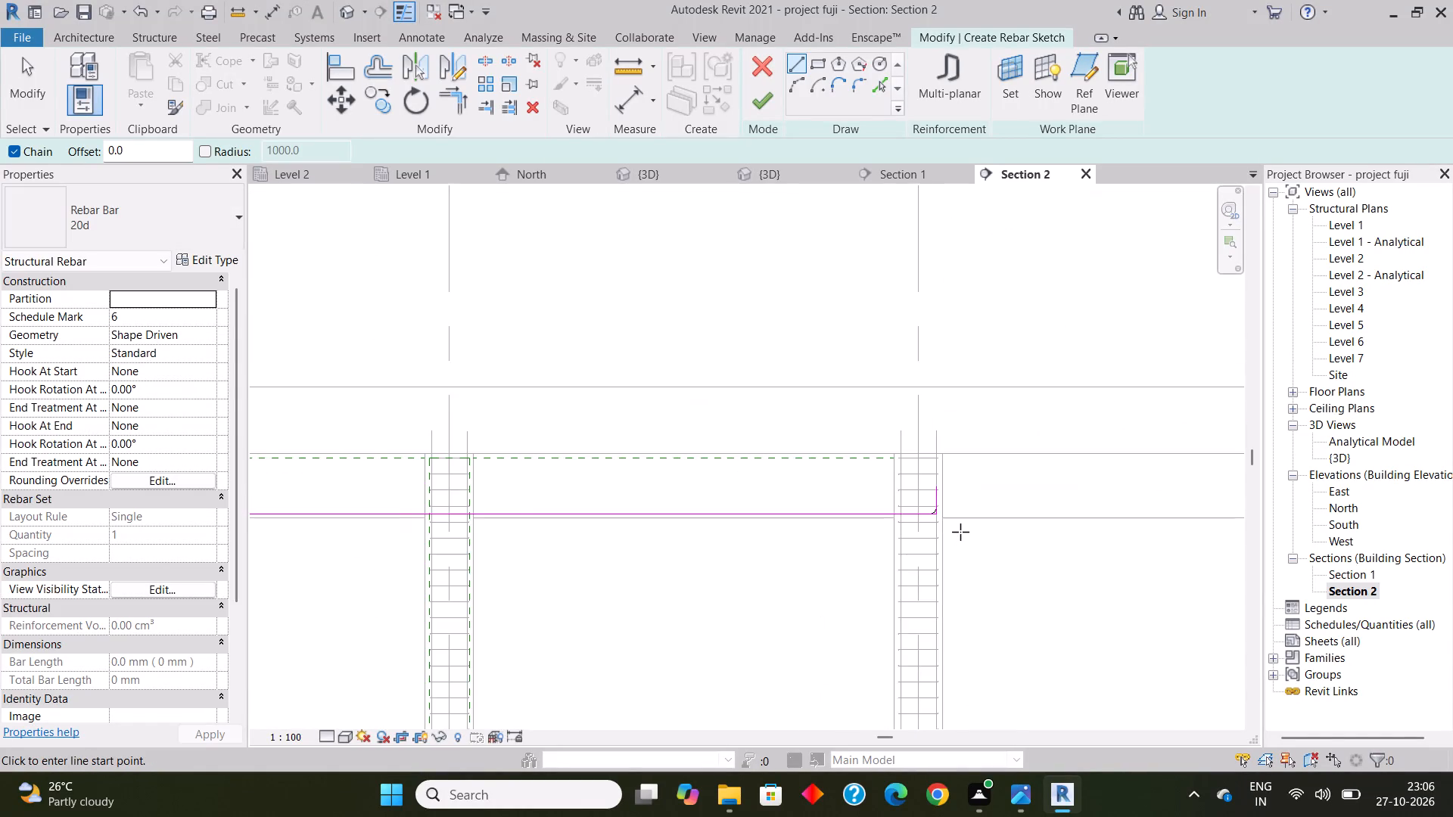
Finish the 20d bottom bar sketch ending in the grid B column and leave rebar placement.
{"action": "scroll", "coordinate": [960, 532], "scroll_direction": "down", "scroll_amount": 2}
{"action": "left_click", "coordinate": [760, 91]}
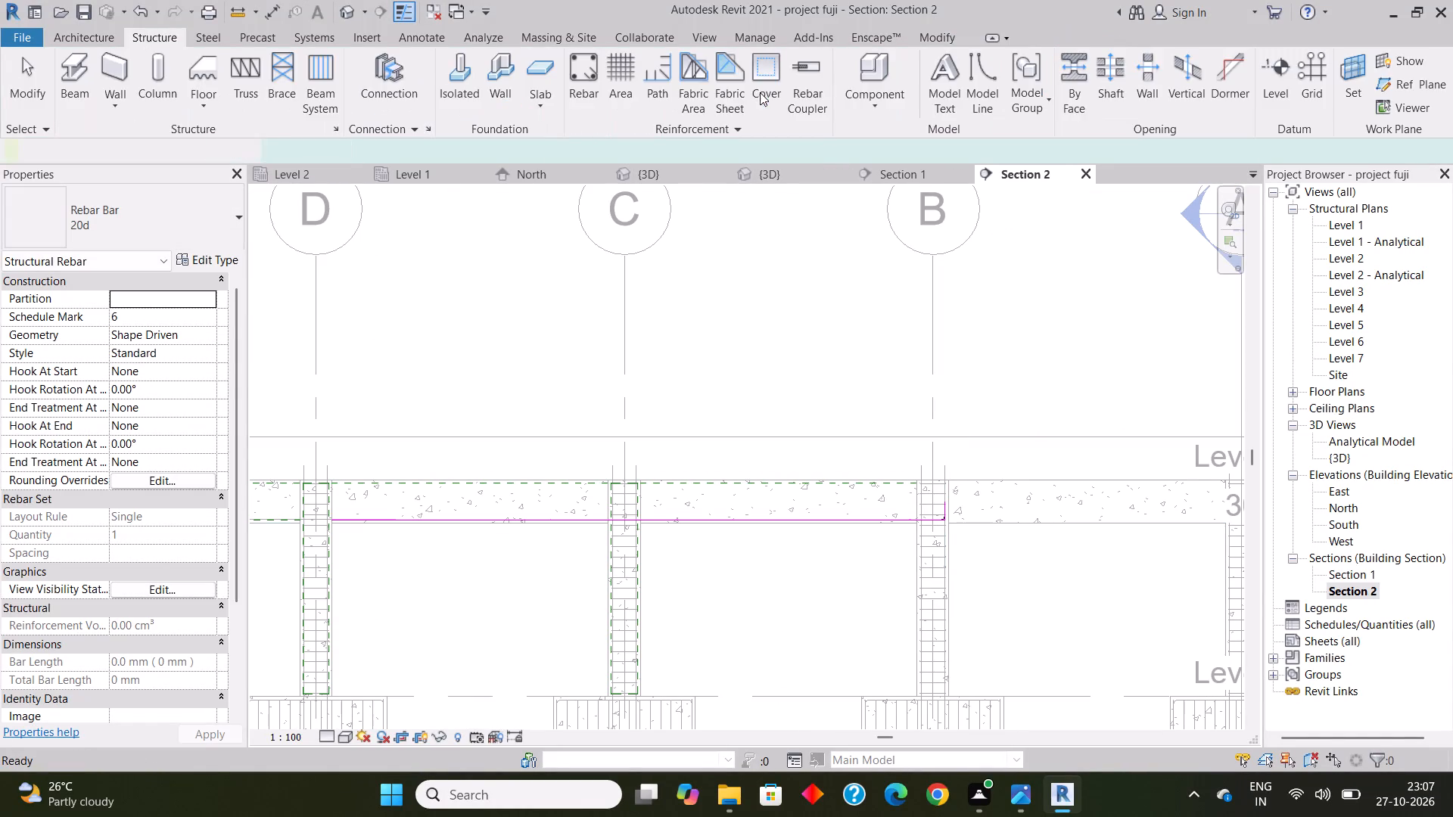
{"action": "scroll", "coordinate": [759, 464], "scroll_direction": "down", "scroll_amount": 6}
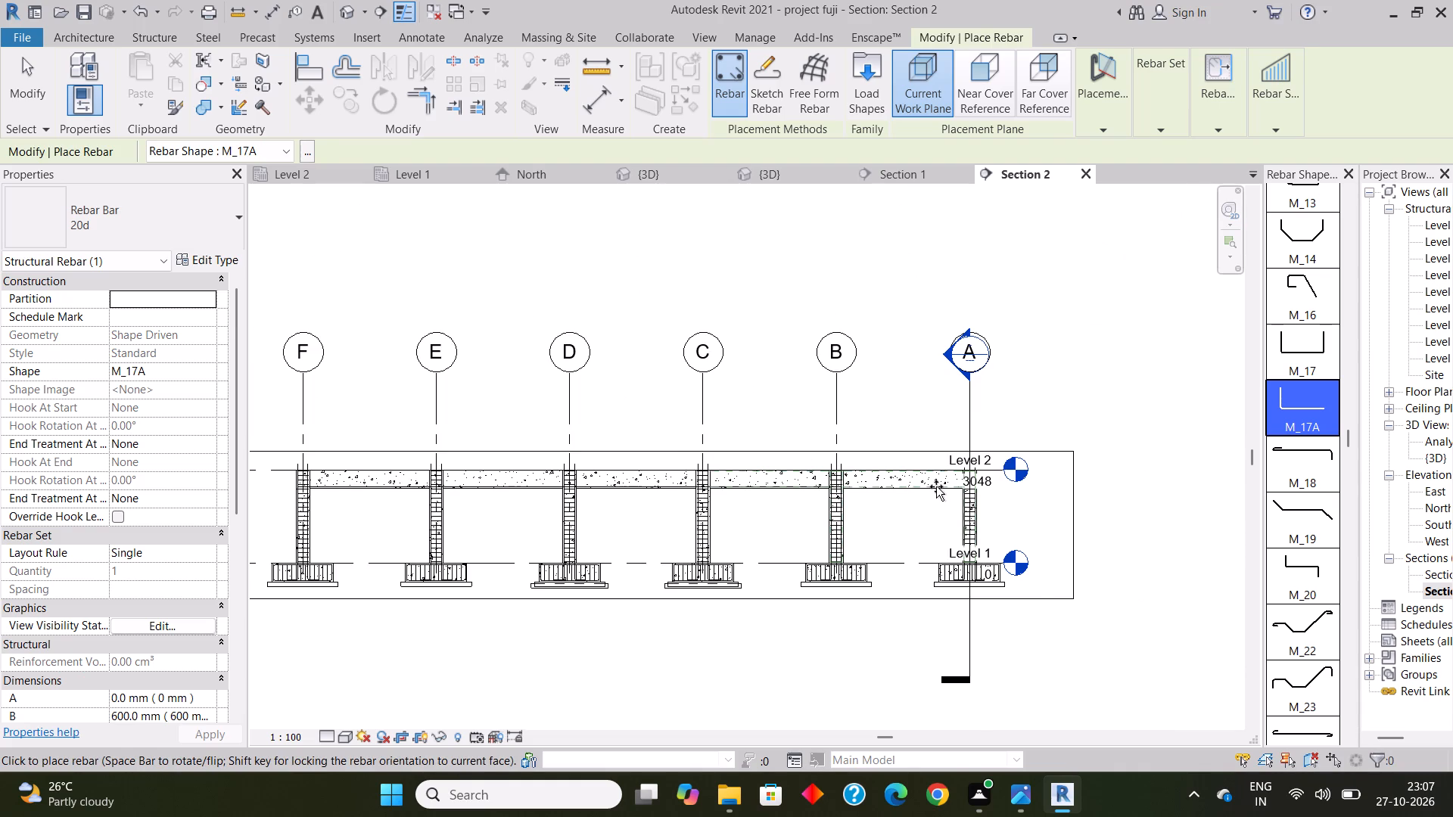
{"action": "scroll", "coordinate": [936, 486], "scroll_direction": "up", "scroll_amount": 8}
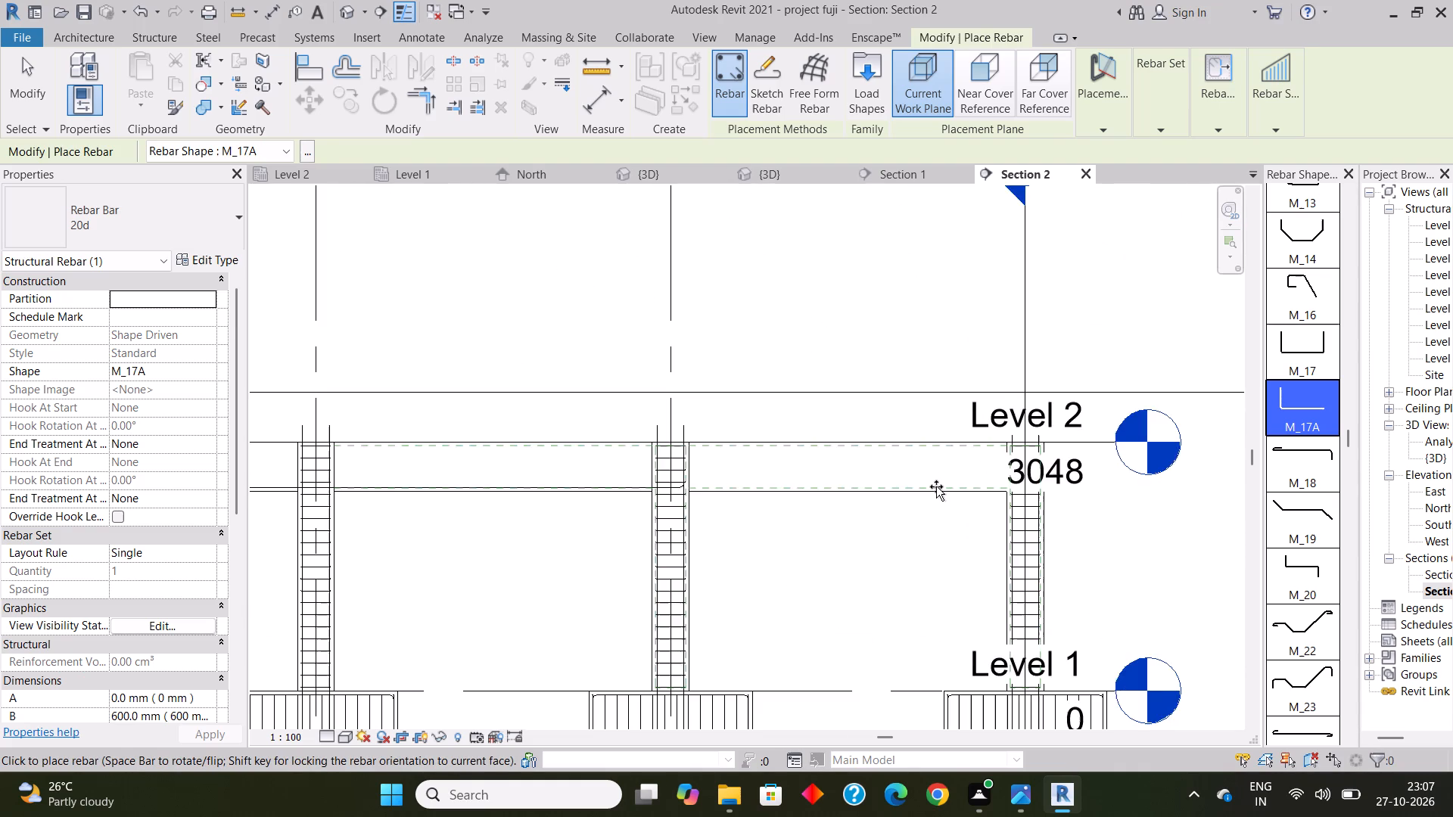
{"action": "key", "text": "space"}
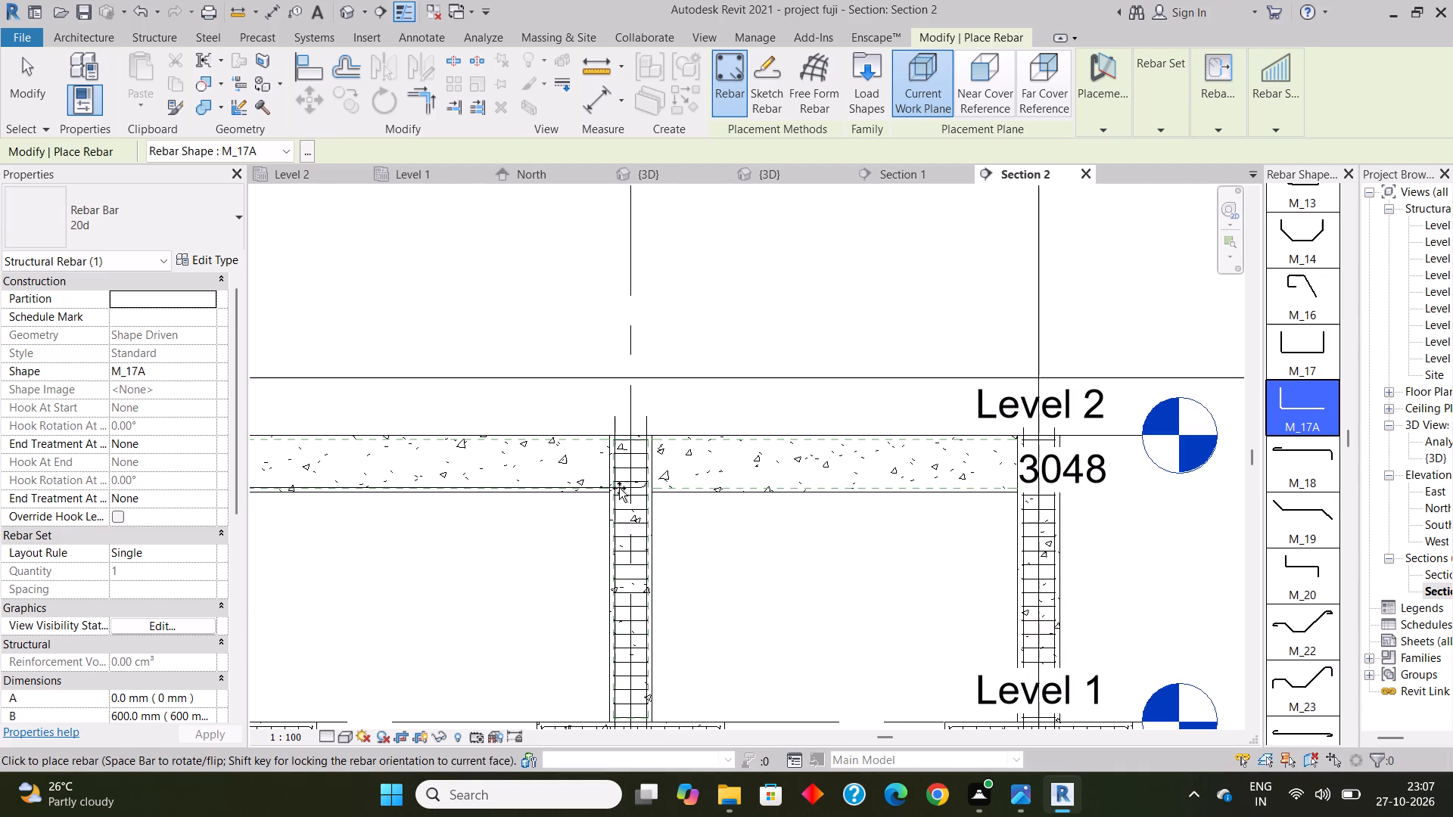
{"action": "key", "text": "Escape"}
{"action": "key", "text": "Escape"}
Reopen the sketch of the 20d bottom bar ending at grid B and delete its vertical leg and horizontal segment.
{"action": "left_click", "coordinate": [602, 488]}
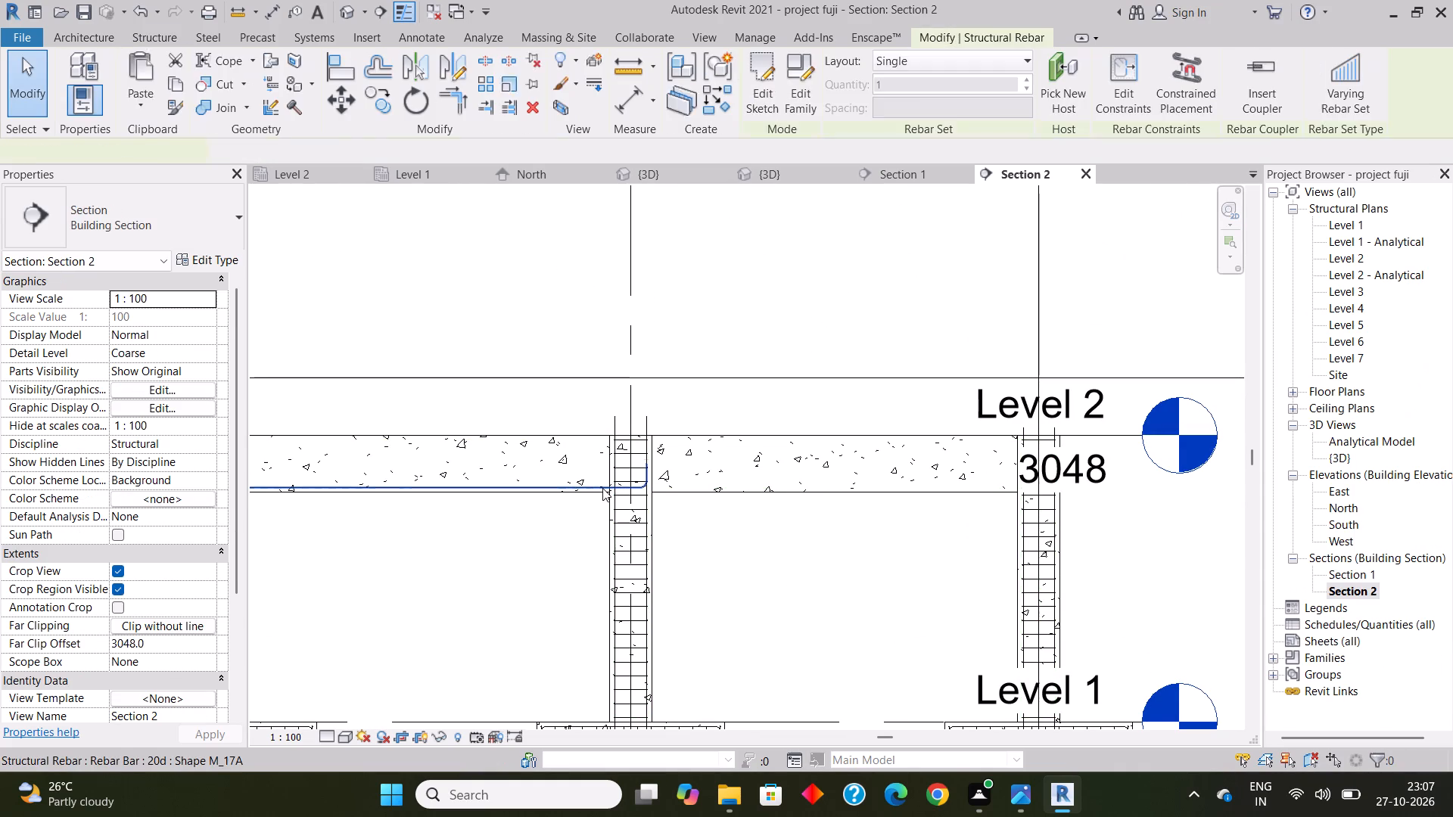
{"action": "left_click", "coordinate": [602, 488]}
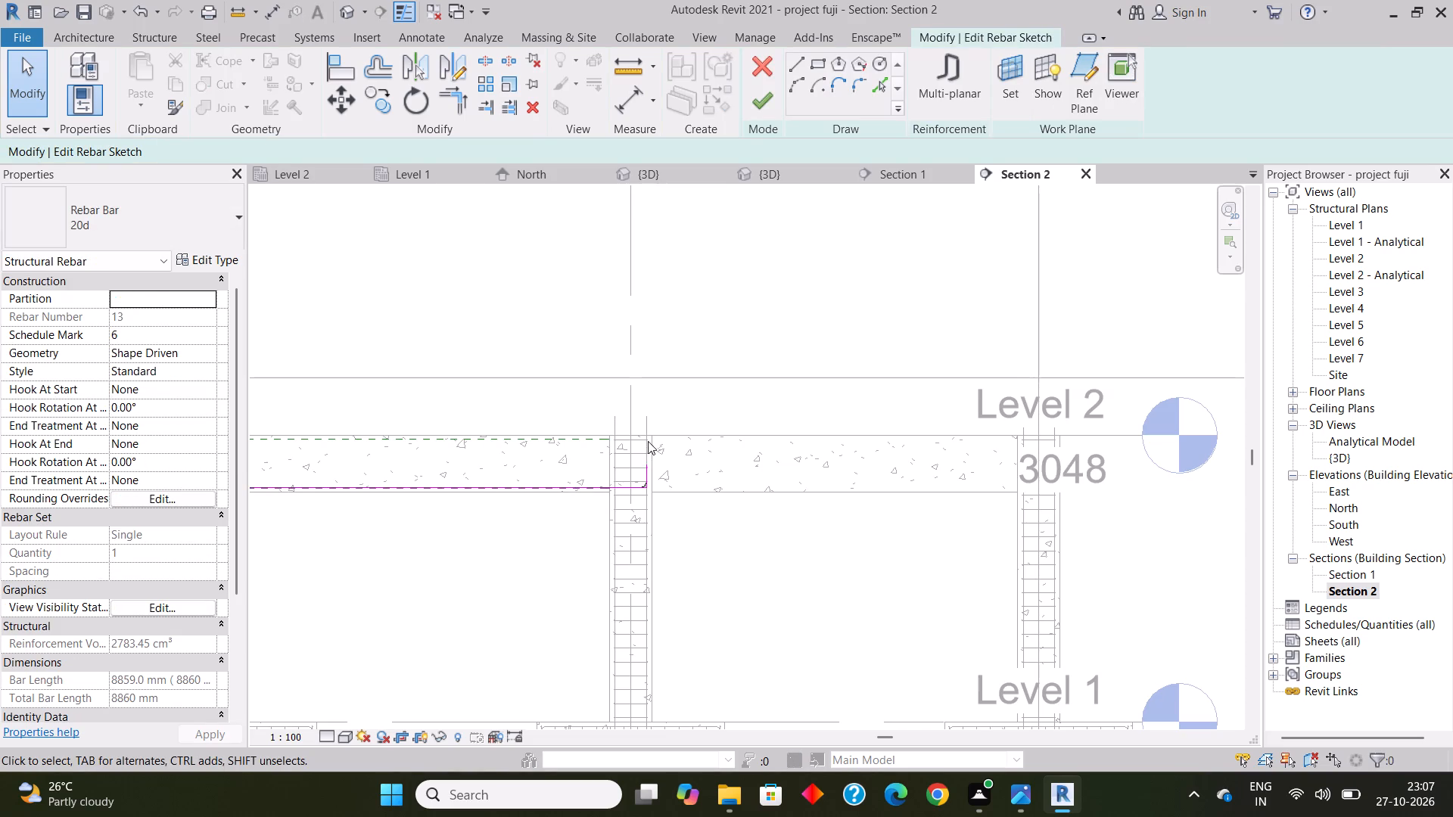
{"action": "left_click", "coordinate": [646, 426]}
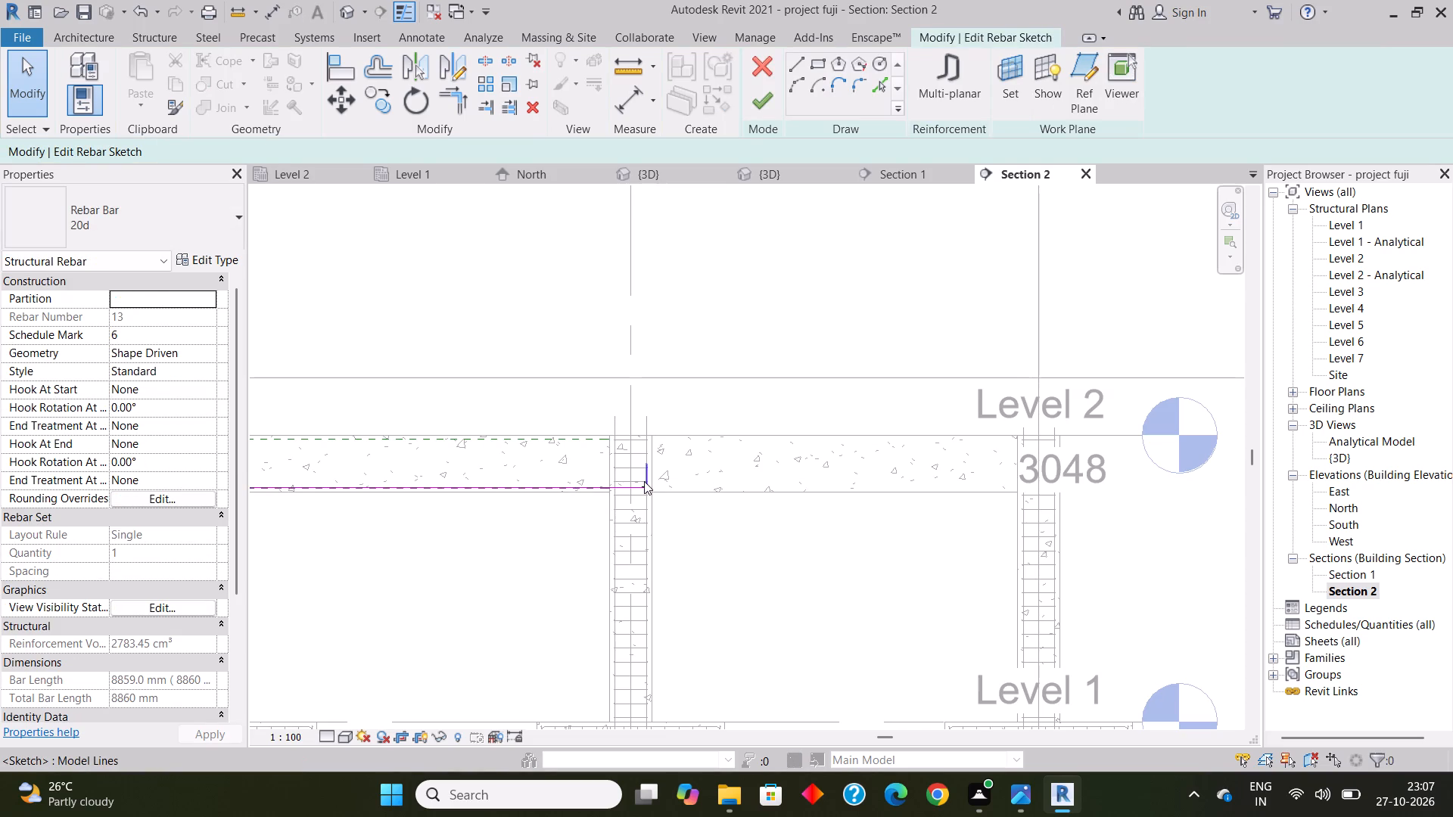
{"action": "left_click", "coordinate": [644, 483]}
{"action": "key", "text": "Delete"}
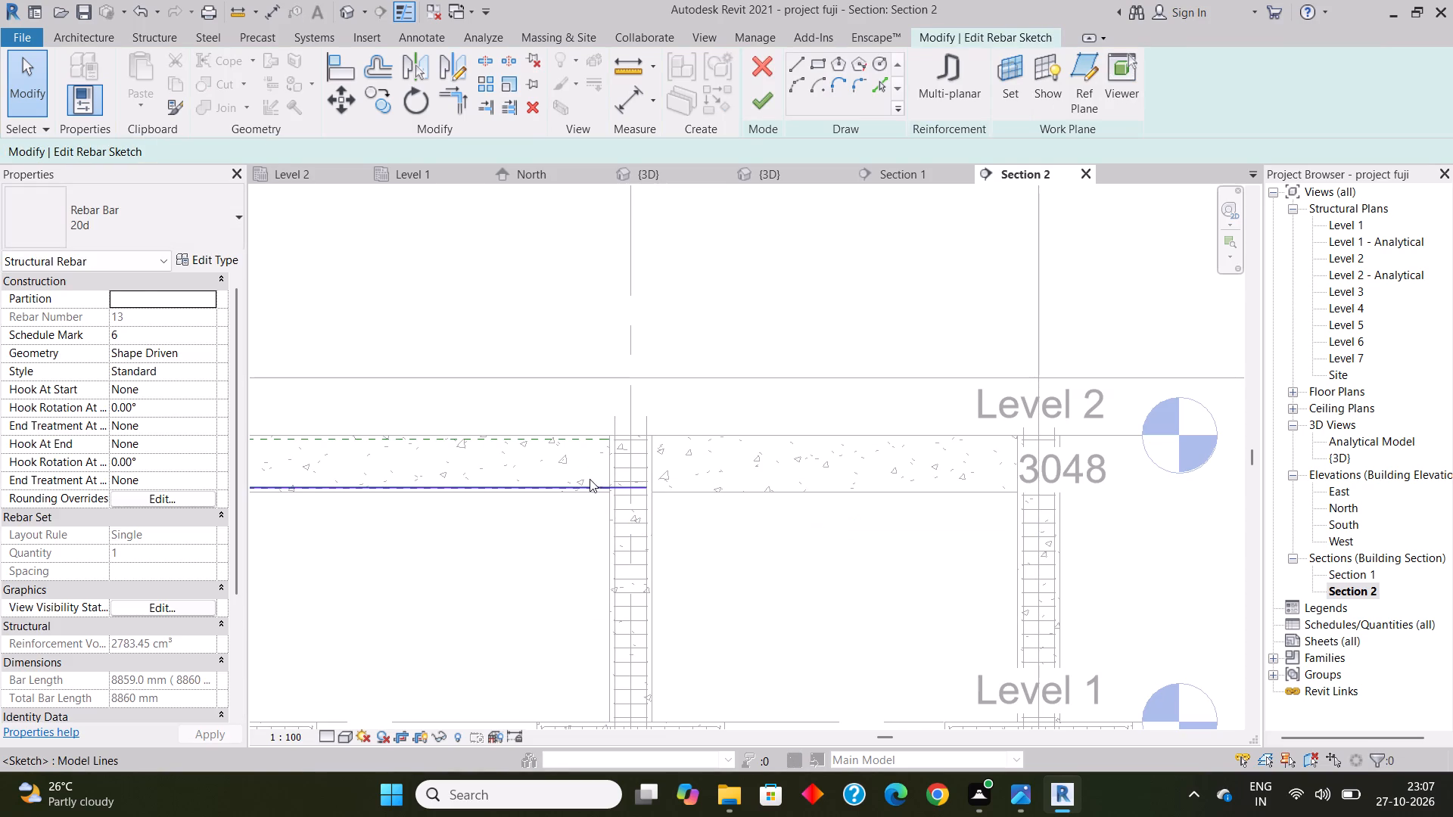
{"action": "left_click", "coordinate": [588, 484]}
{"action": "key", "text": "Delete"}
{"action": "scroll", "coordinate": [555, 484], "scroll_direction": "down", "scroll_amount": 2}
{"action": "middle_click_drag", "start_coordinate": [557, 484], "coordinate": [816, 449]}
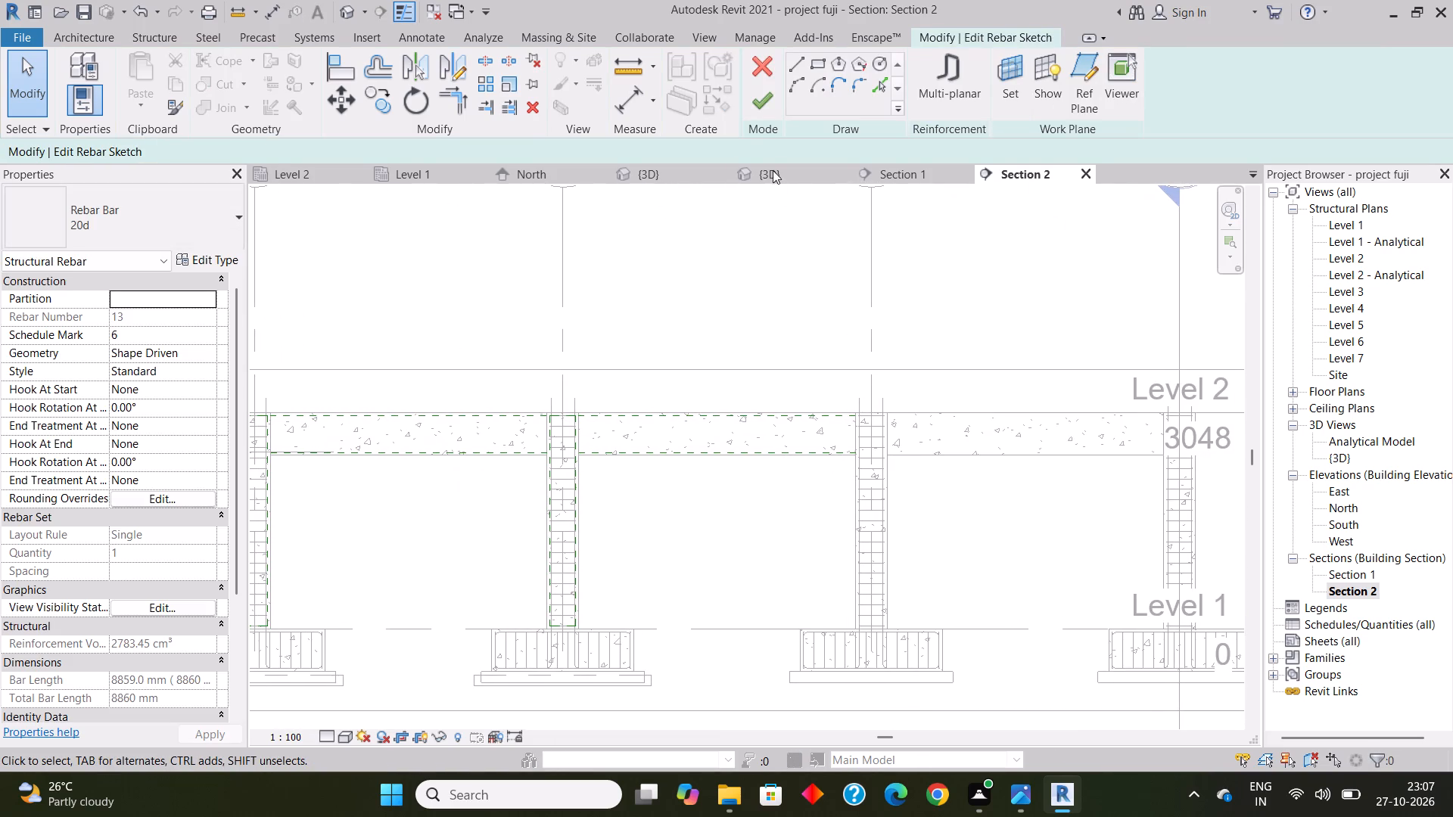
Redraw the bar's horizontal segment along the bottom cover from the grid D column face to the grid A column's far-side bar.
{"action": "left_click", "coordinate": [797, 61]}
{"action": "scroll", "coordinate": [513, 353], "scroll_direction": "down", "scroll_amount": 2}
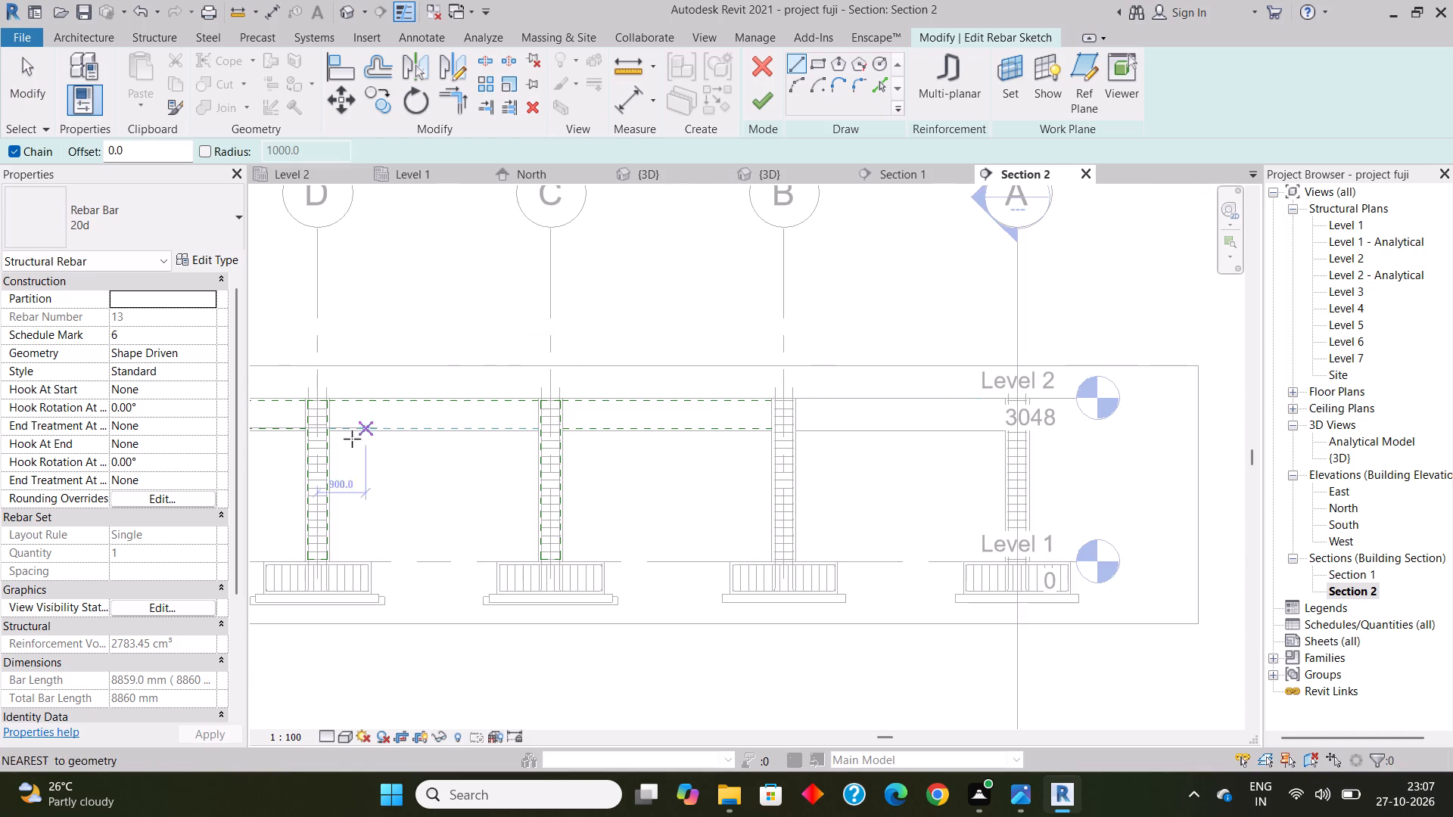
{"action": "scroll", "coordinate": [345, 441], "scroll_direction": "up", "scroll_amount": 14}
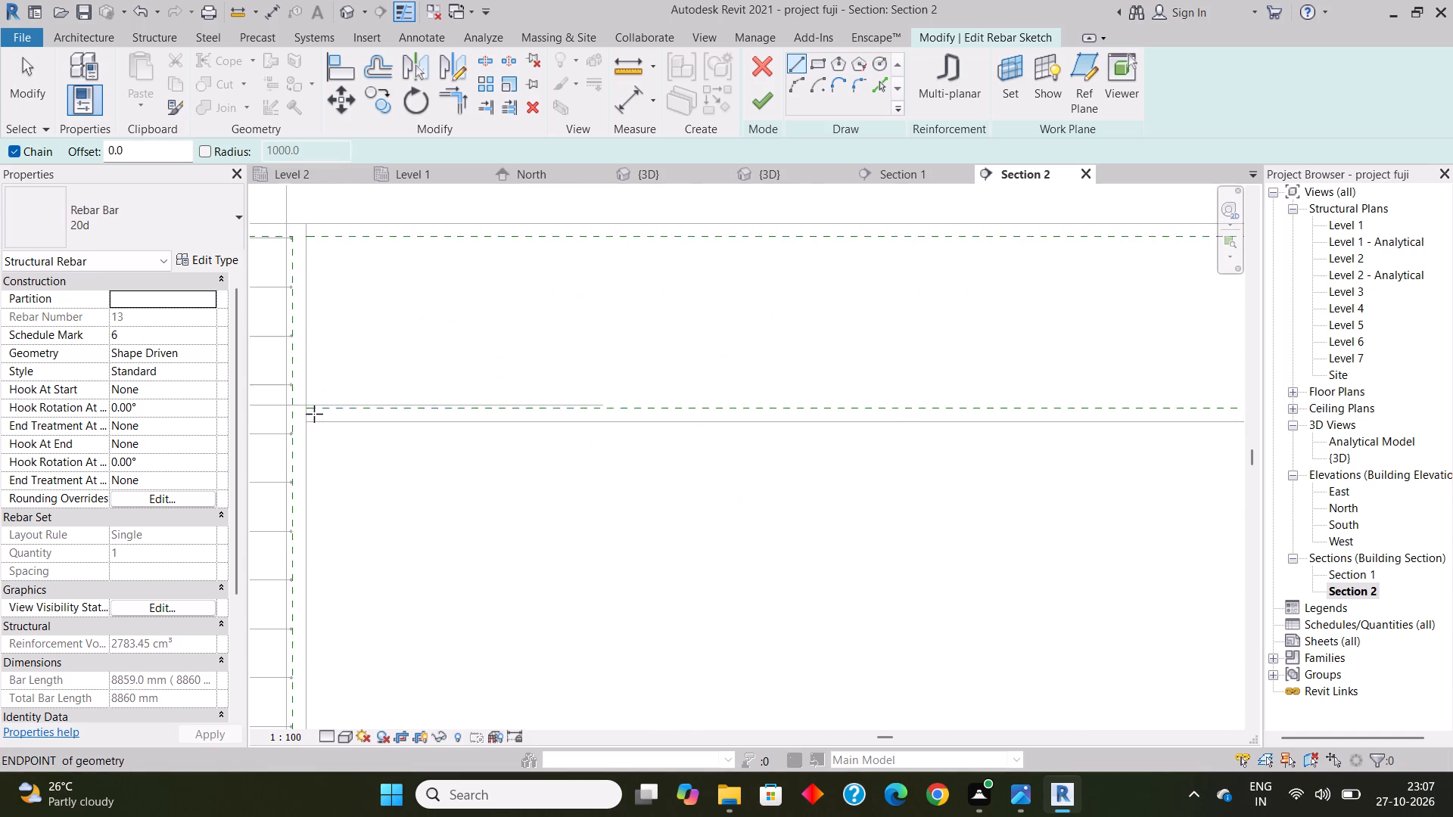
{"action": "scroll", "coordinate": [308, 414], "scroll_direction": "up", "scroll_amount": 2}
{"action": "left_click", "coordinate": [306, 411]}
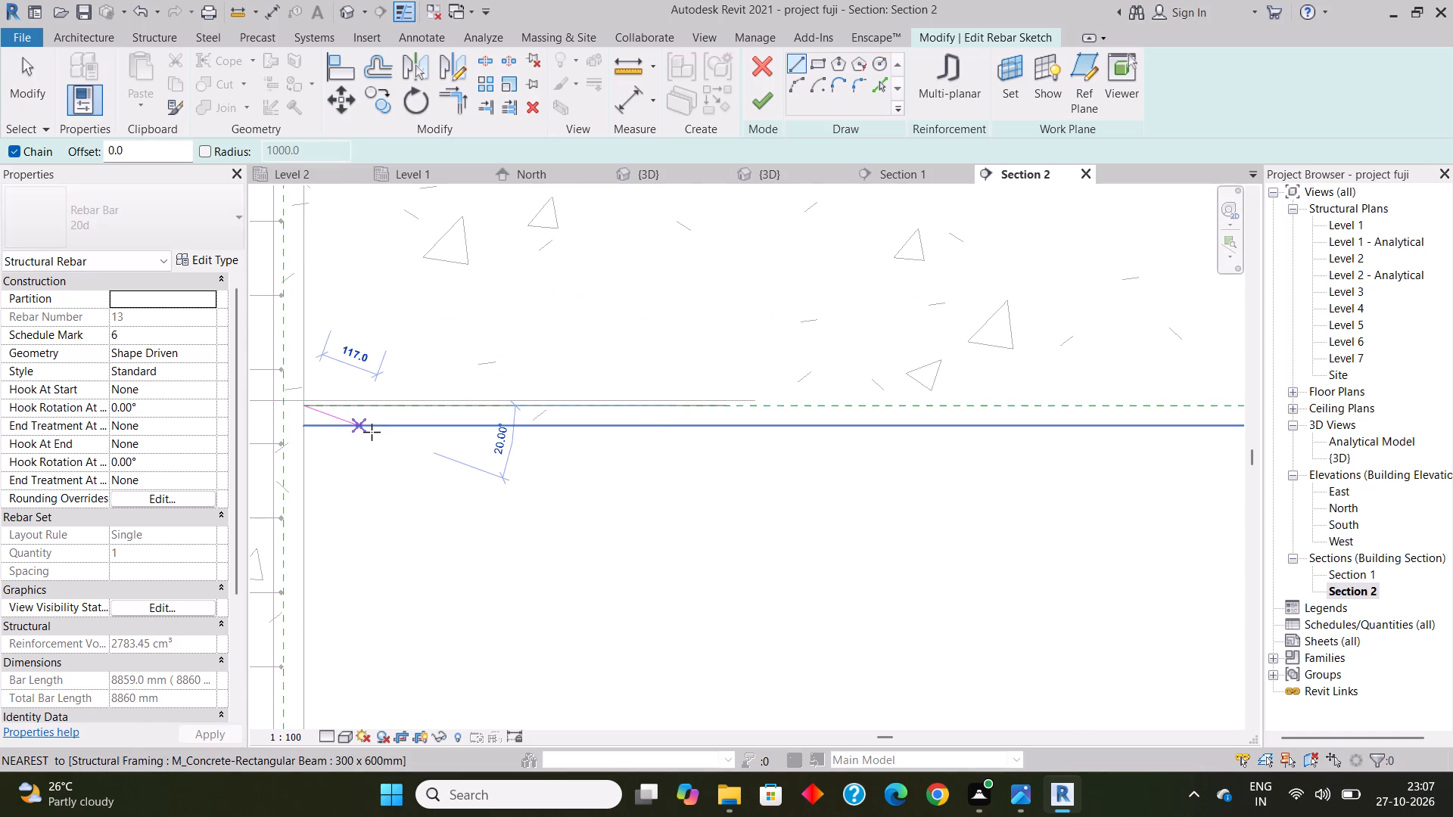
{"action": "scroll", "coordinate": [372, 432], "scroll_direction": "down", "scroll_amount": 14}
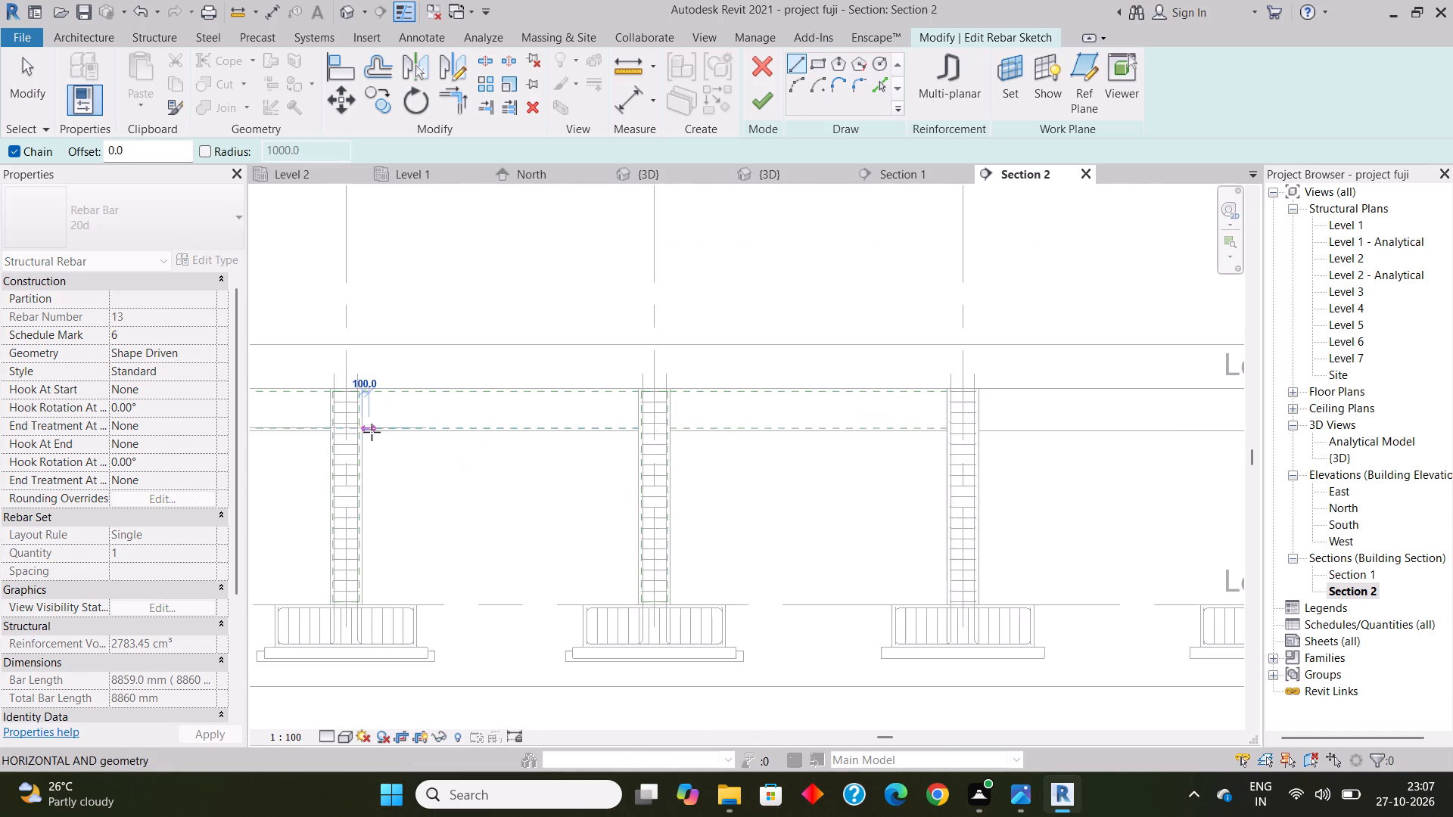
{"action": "scroll", "coordinate": [372, 432], "scroll_direction": "down", "scroll_amount": 3}
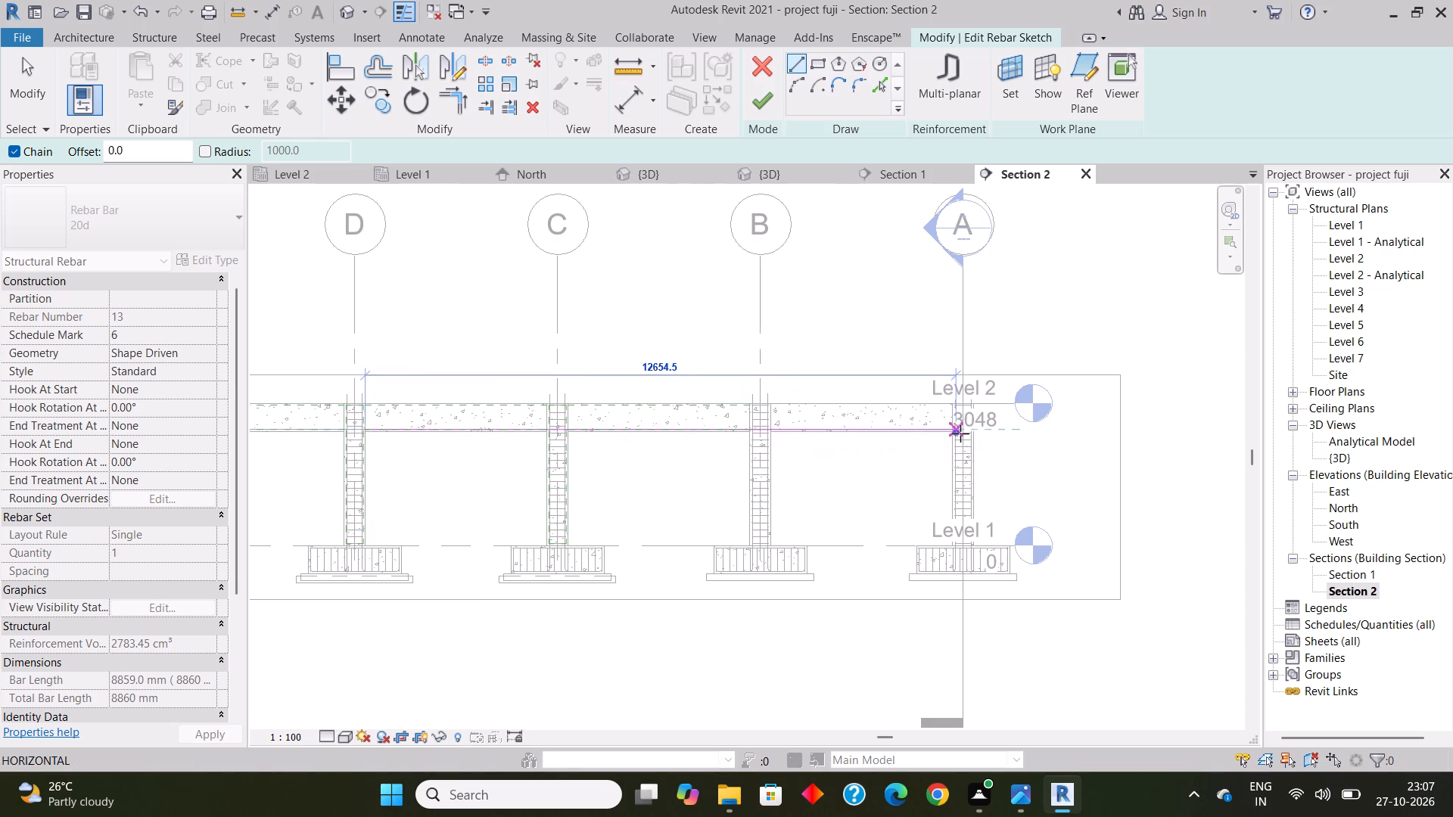
{"action": "scroll", "coordinate": [960, 432], "scroll_direction": "up", "scroll_amount": 7}
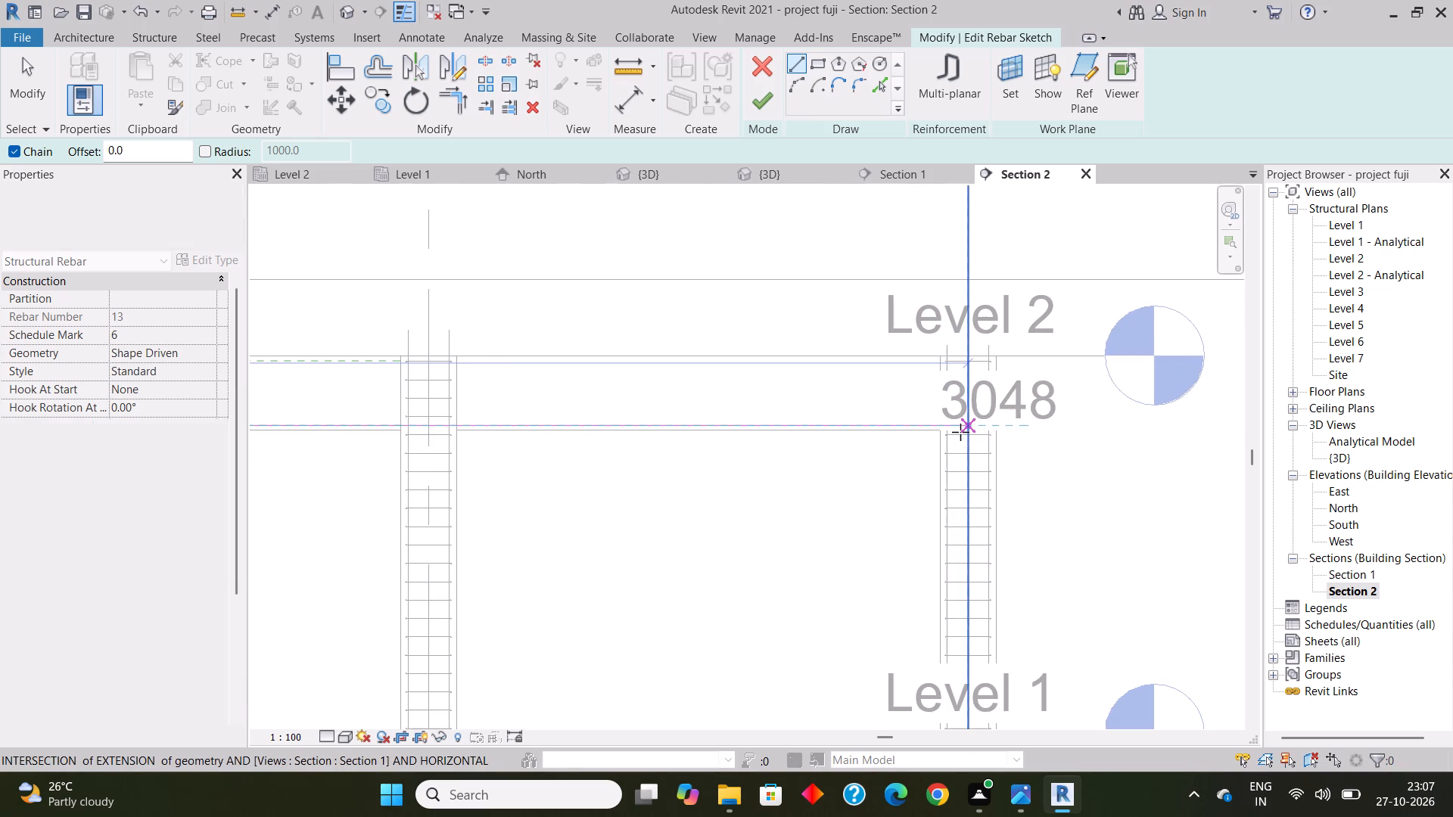
{"action": "scroll", "coordinate": [962, 428], "scroll_direction": "up", "scroll_amount": 2}
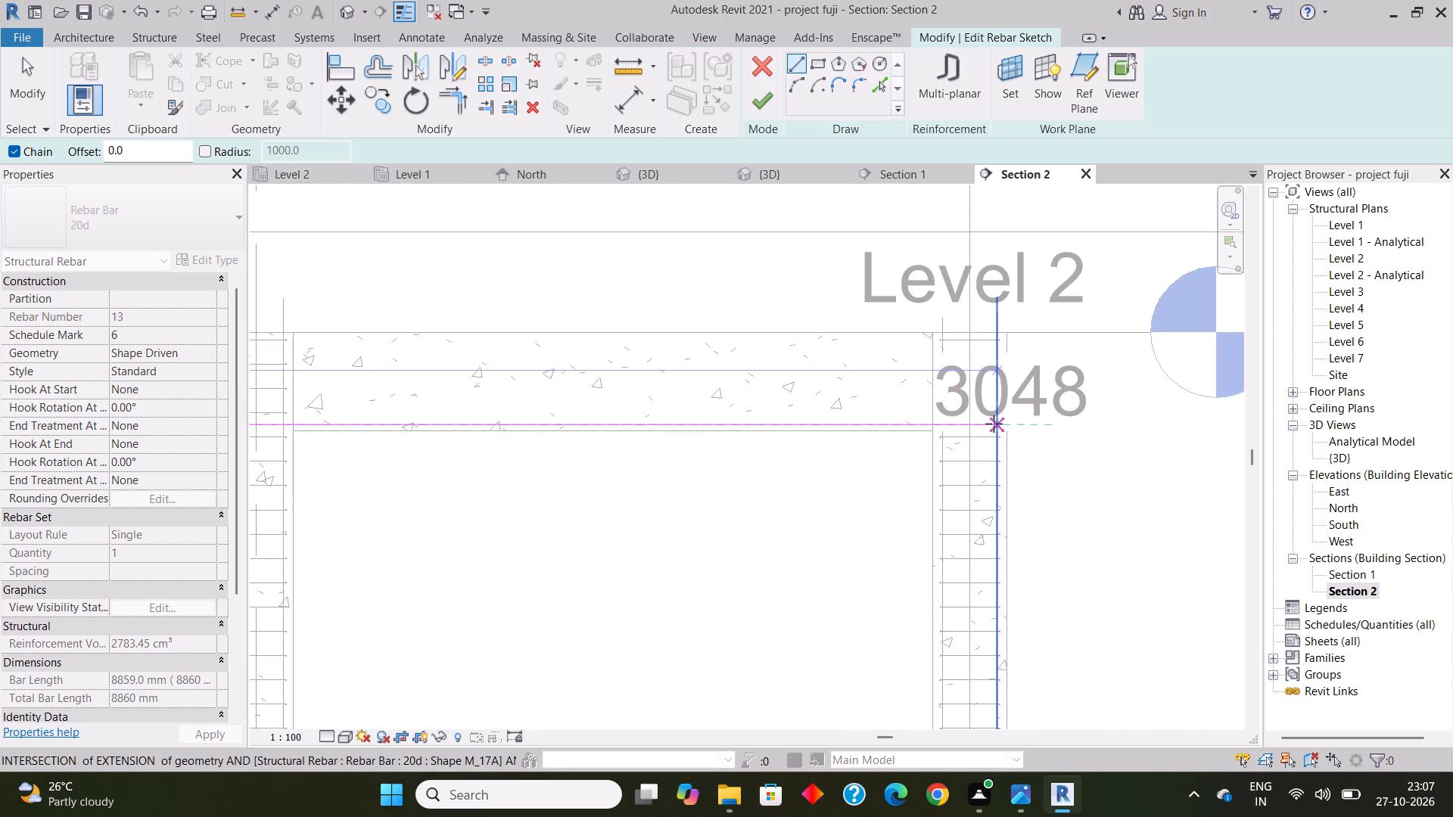
{"action": "left_click", "coordinate": [996, 424]}
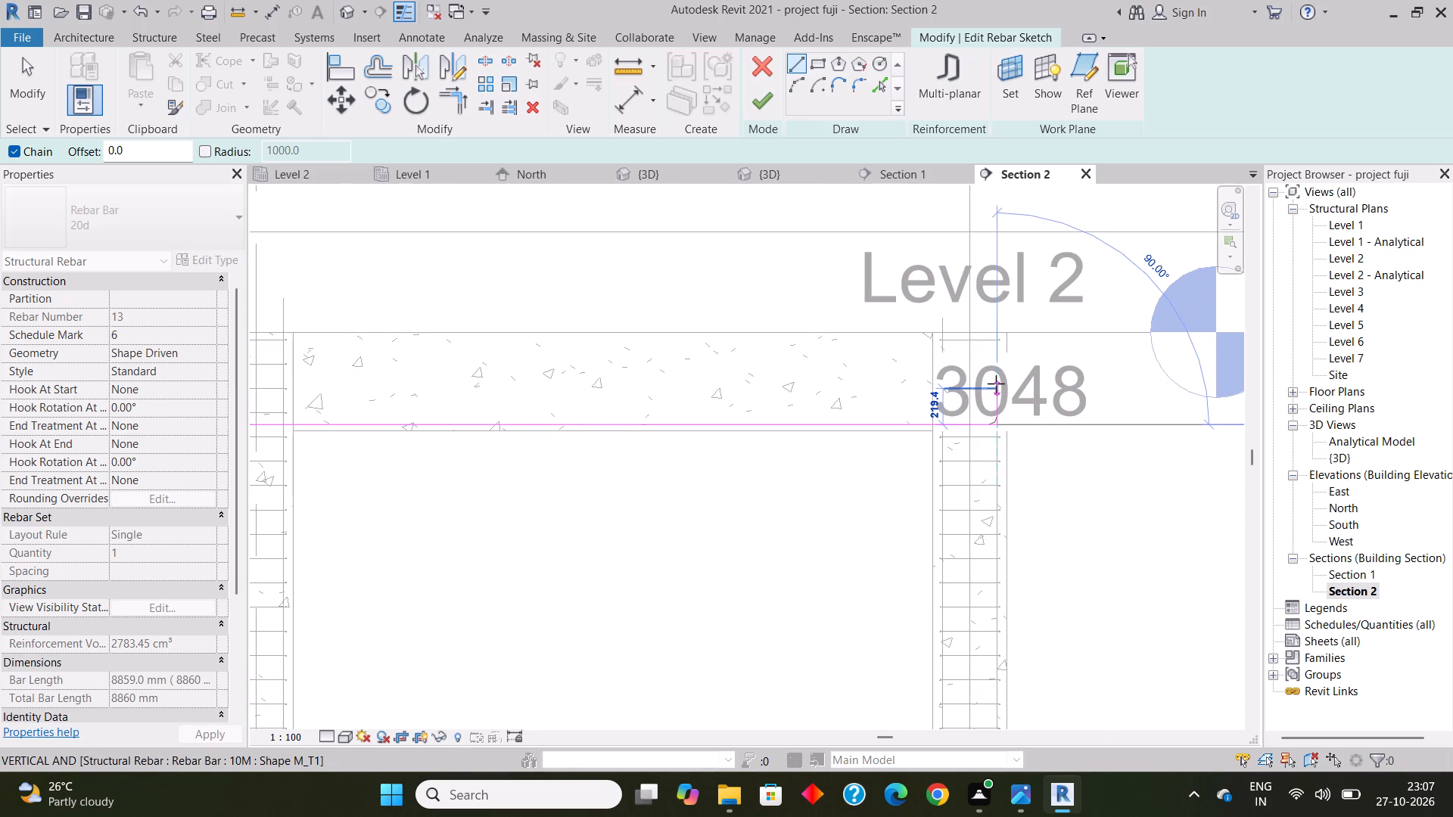
Add an upturned vertical leg about 219 mm long inside the grid A column and finish the rebar sketch.
{"action": "left_click", "coordinate": [996, 385]}
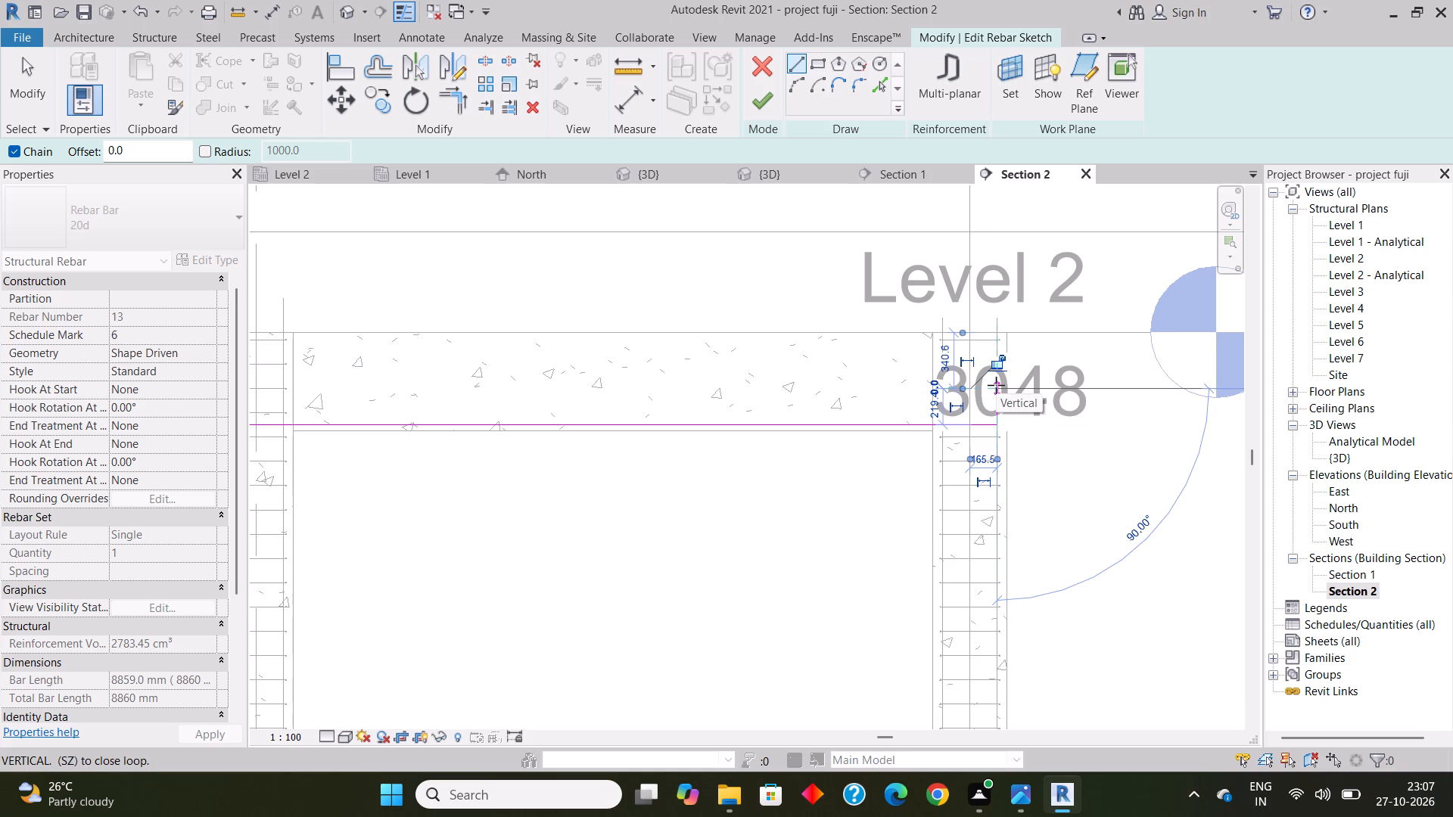
{"action": "key", "text": "Escape"}
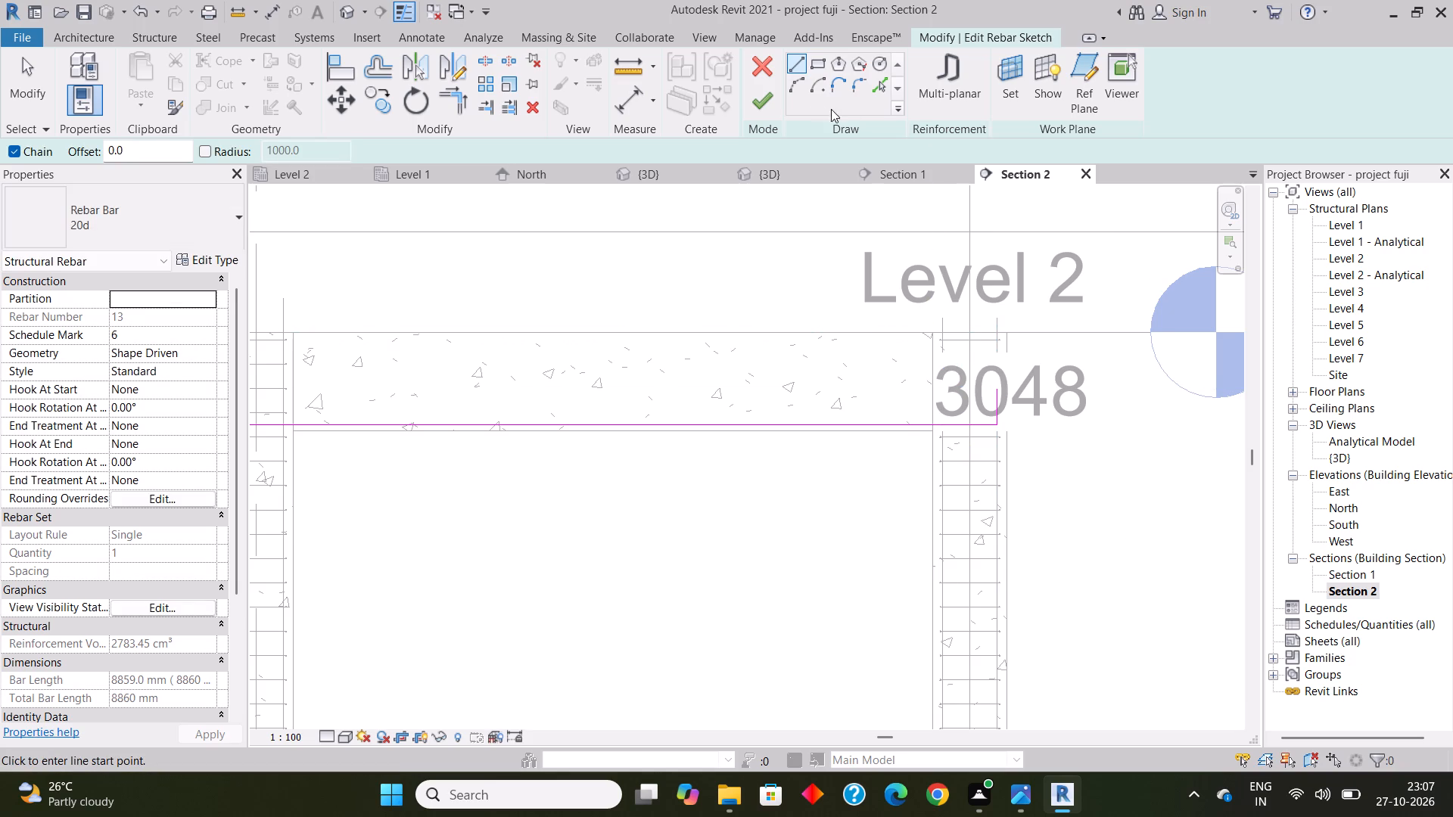
{"action": "left_click", "coordinate": [755, 103]}
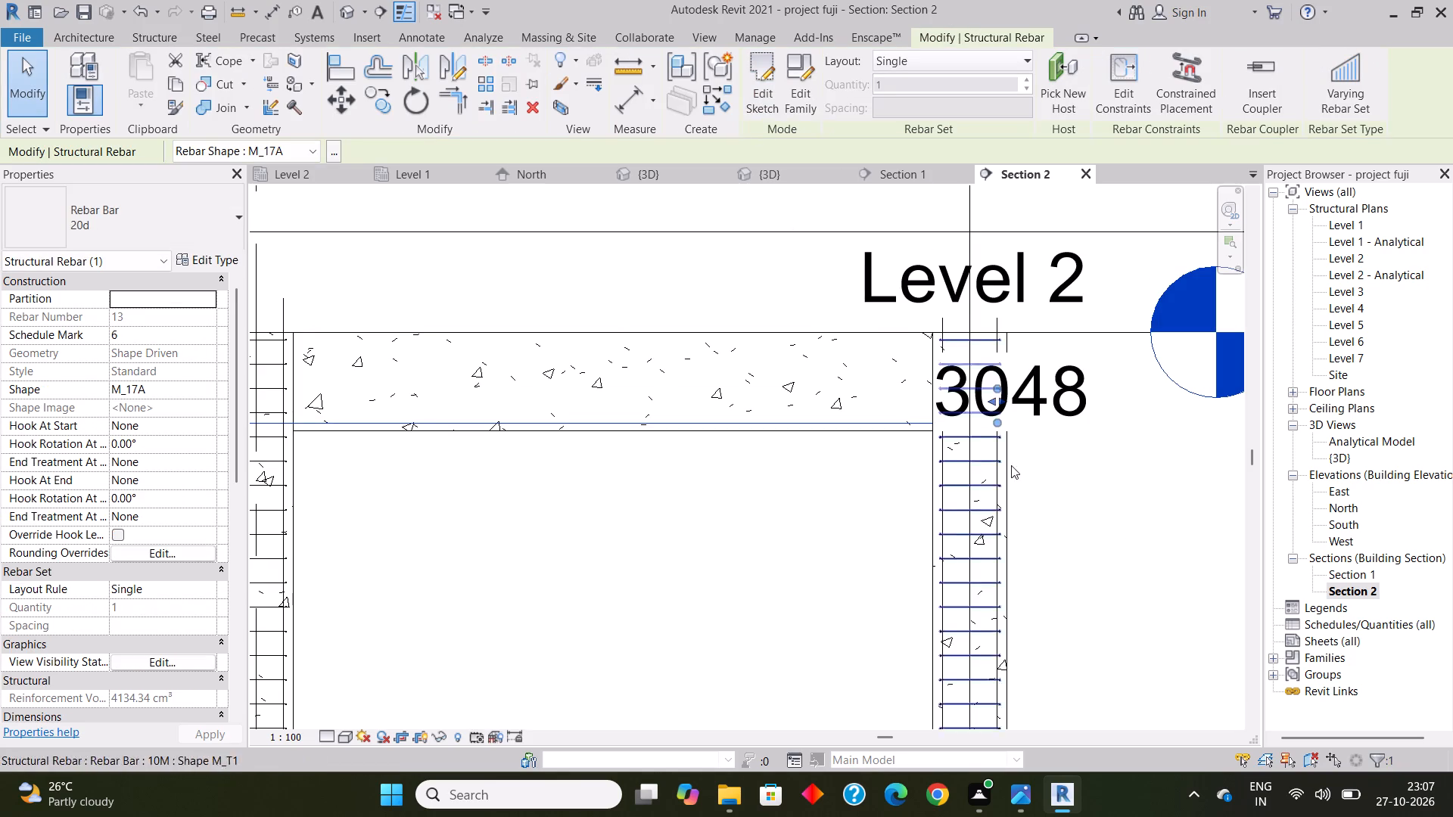
Examine the redrawn 20d bottom bar in the 3D view, from its upturned end at grid A to grid D.
{"action": "scroll", "coordinate": [1085, 505], "scroll_direction": "down", "scroll_amount": 10}
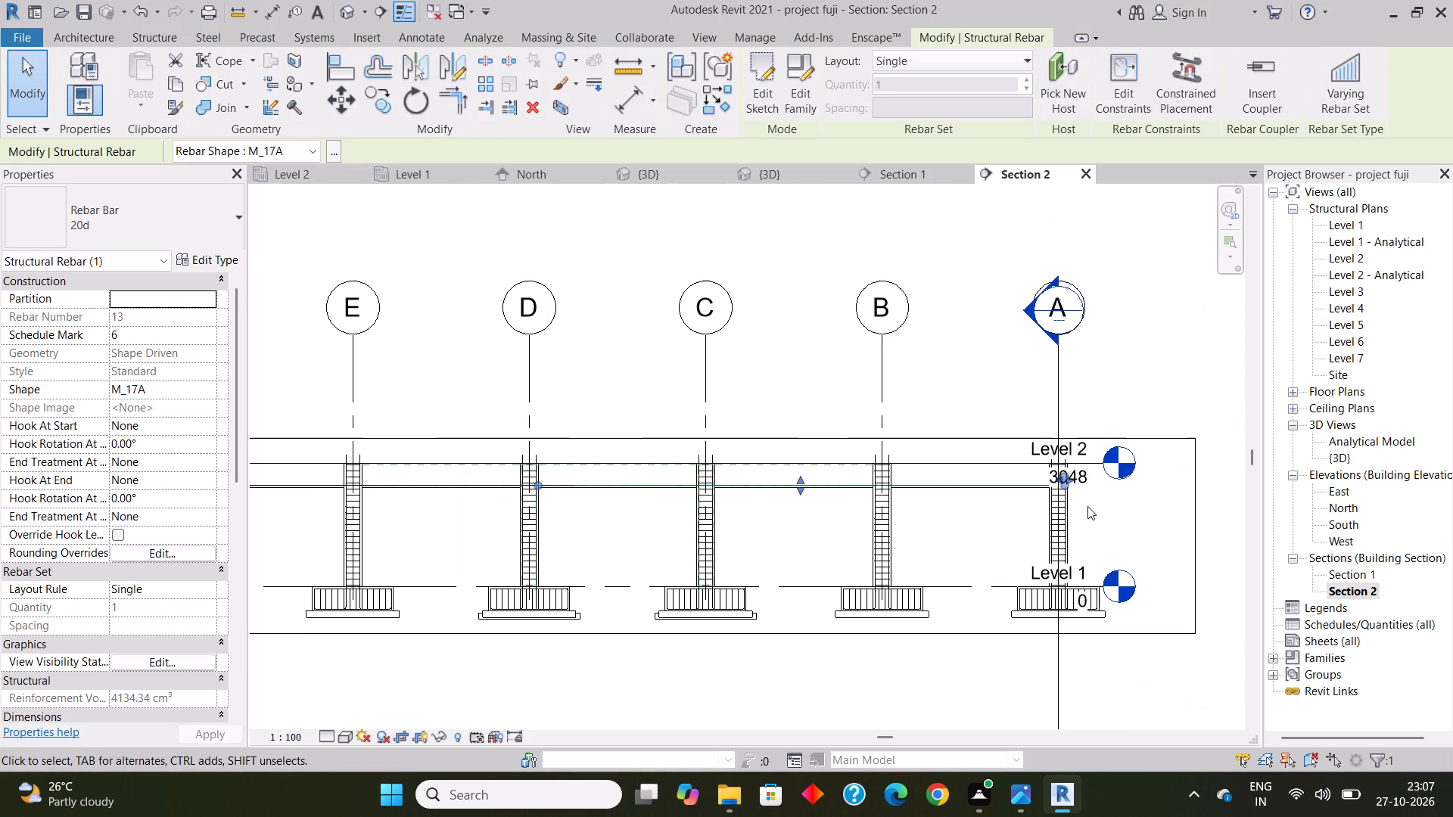
{"action": "left_click", "coordinate": [347, 14]}
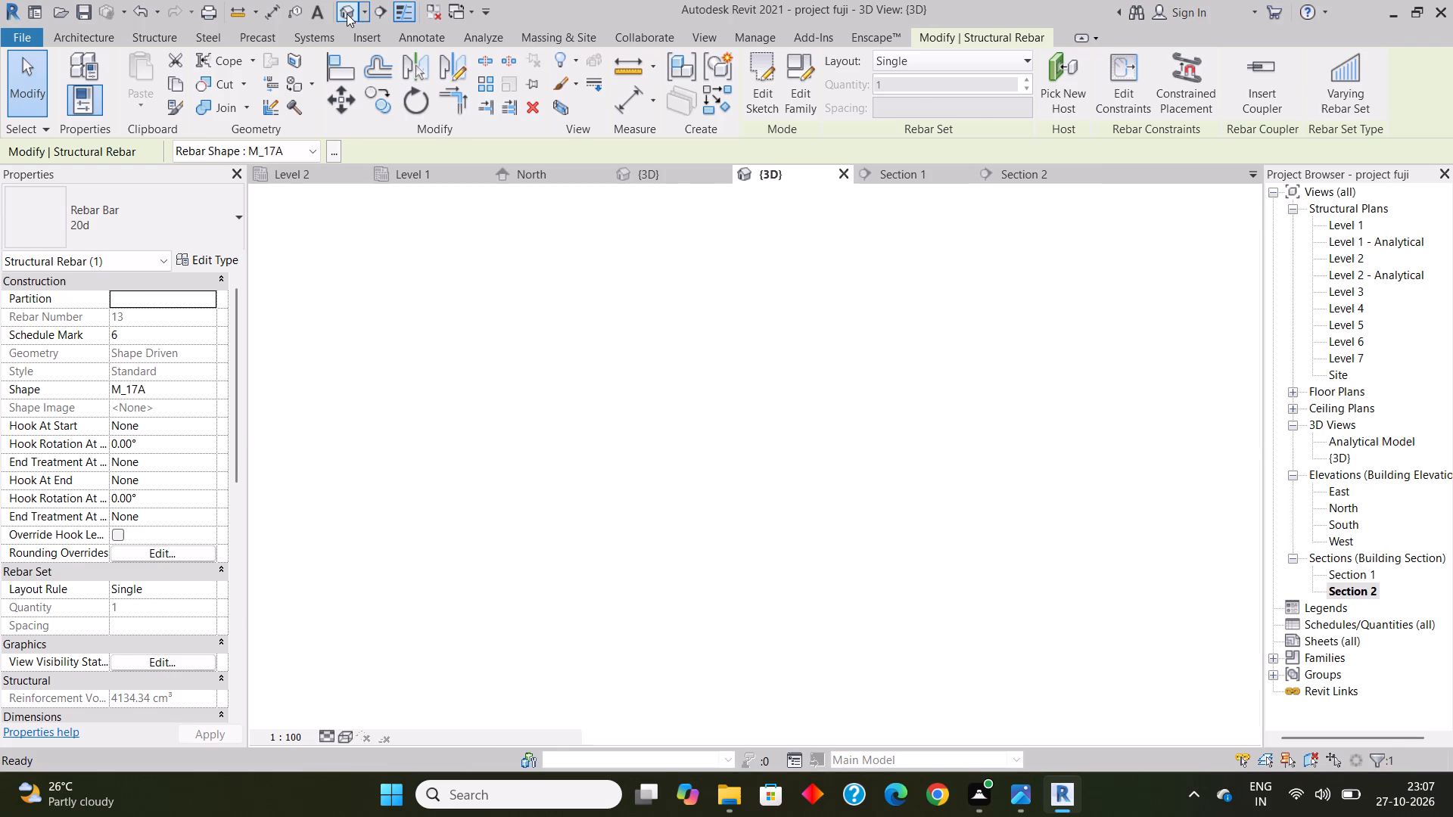
{"action": "scroll", "coordinate": [829, 387], "scroll_direction": "up", "scroll_amount": 4}
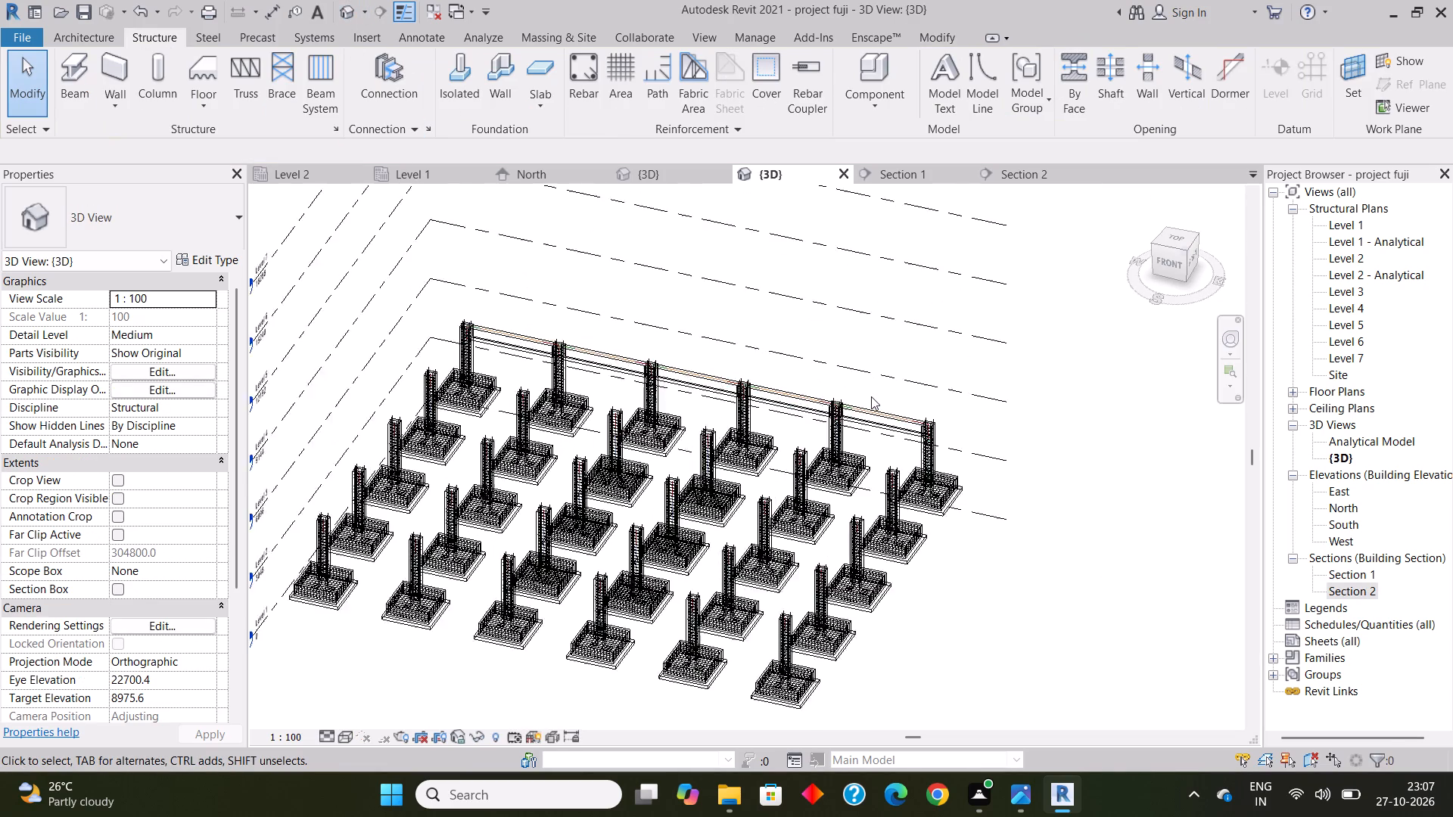
{"action": "scroll", "coordinate": [871, 396], "scroll_direction": "up", "scroll_amount": 4}
{"action": "scroll", "coordinate": [938, 434], "scroll_direction": "up", "scroll_amount": 3}
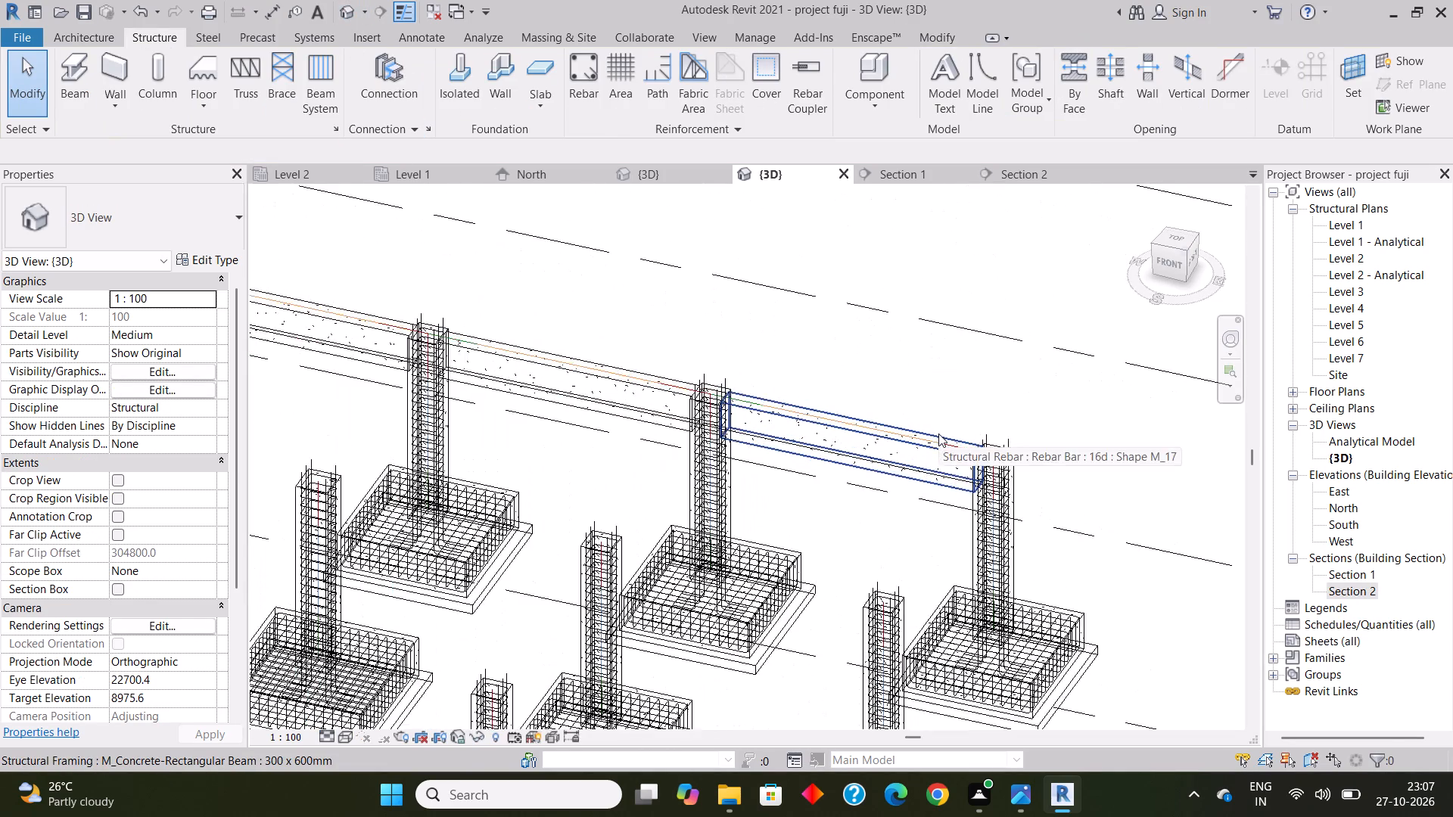
{"action": "scroll", "coordinate": [938, 433], "scroll_direction": "up", "scroll_amount": 2}
{"action": "scroll", "coordinate": [797, 314], "scroll_direction": "up", "scroll_amount": 1}
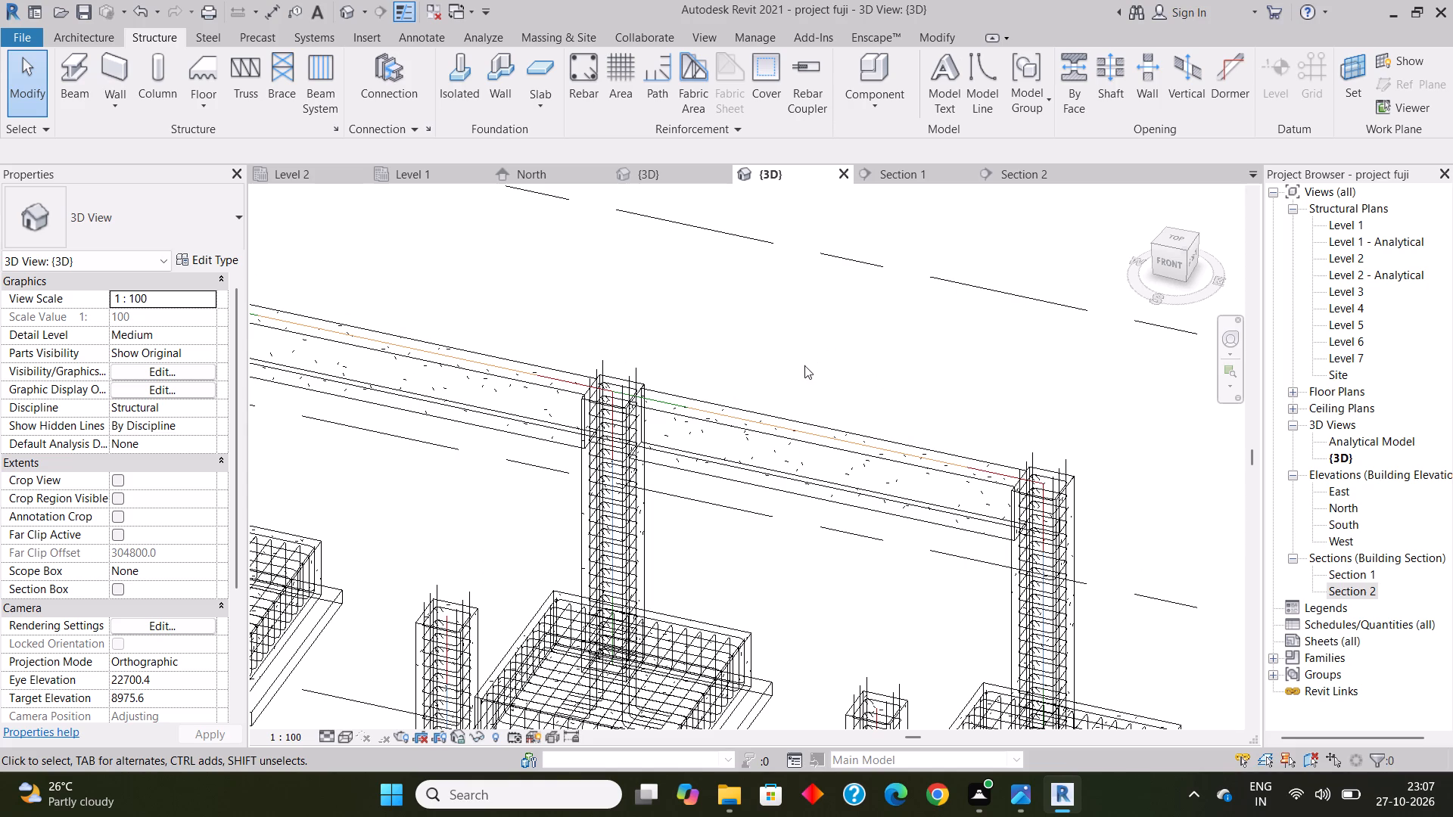
{"action": "middle_click_drag", "start_coordinate": [767, 363], "coordinate": [1246, 434]}
{"action": "scroll", "coordinate": [960, 400], "scroll_direction": "down", "scroll_amount": 5}
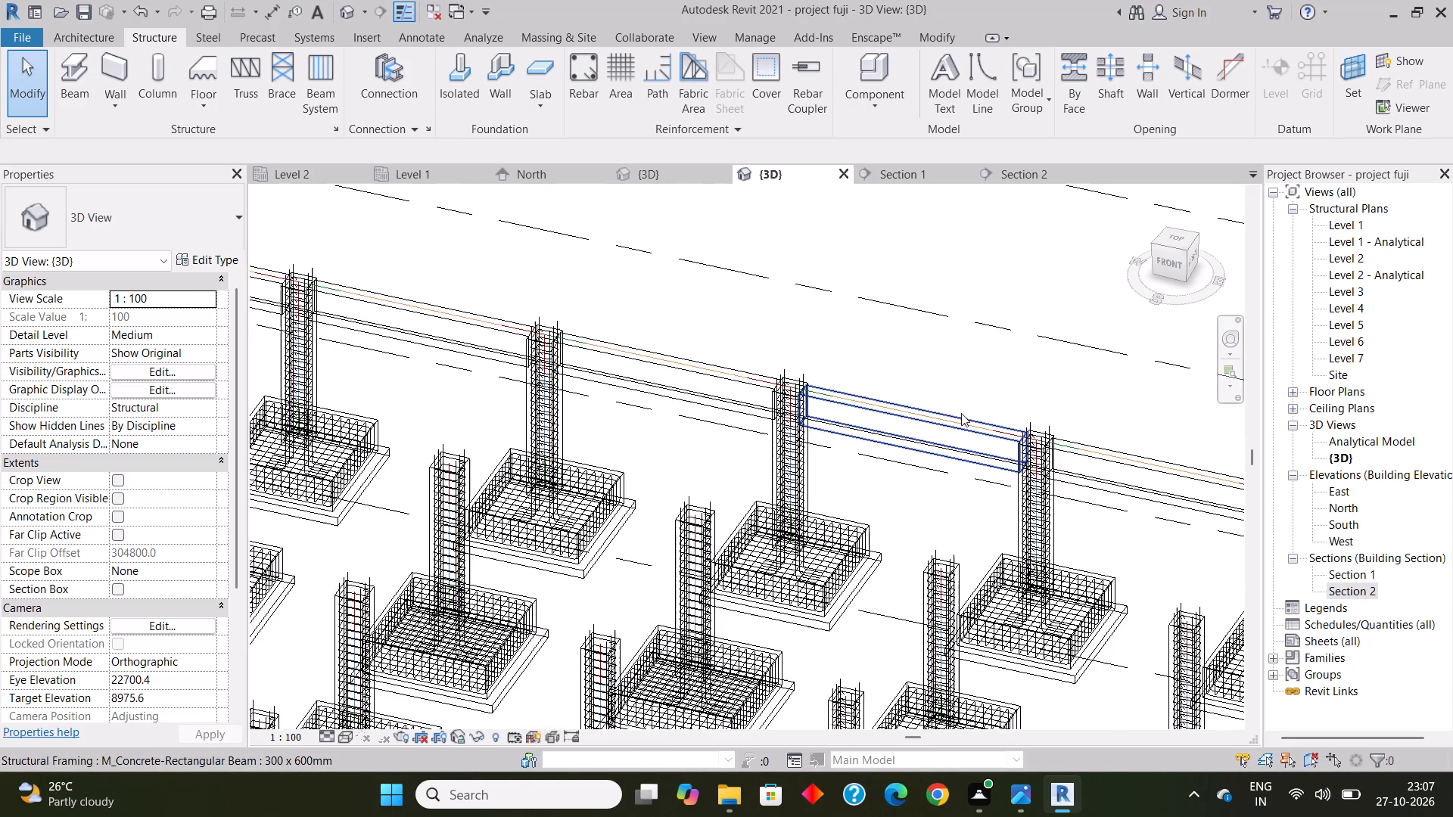
{"action": "scroll", "coordinate": [961, 413], "scroll_direction": "down", "scroll_amount": 2}
{"action": "scroll", "coordinate": [325, 299], "scroll_direction": "up", "scroll_amount": 5}
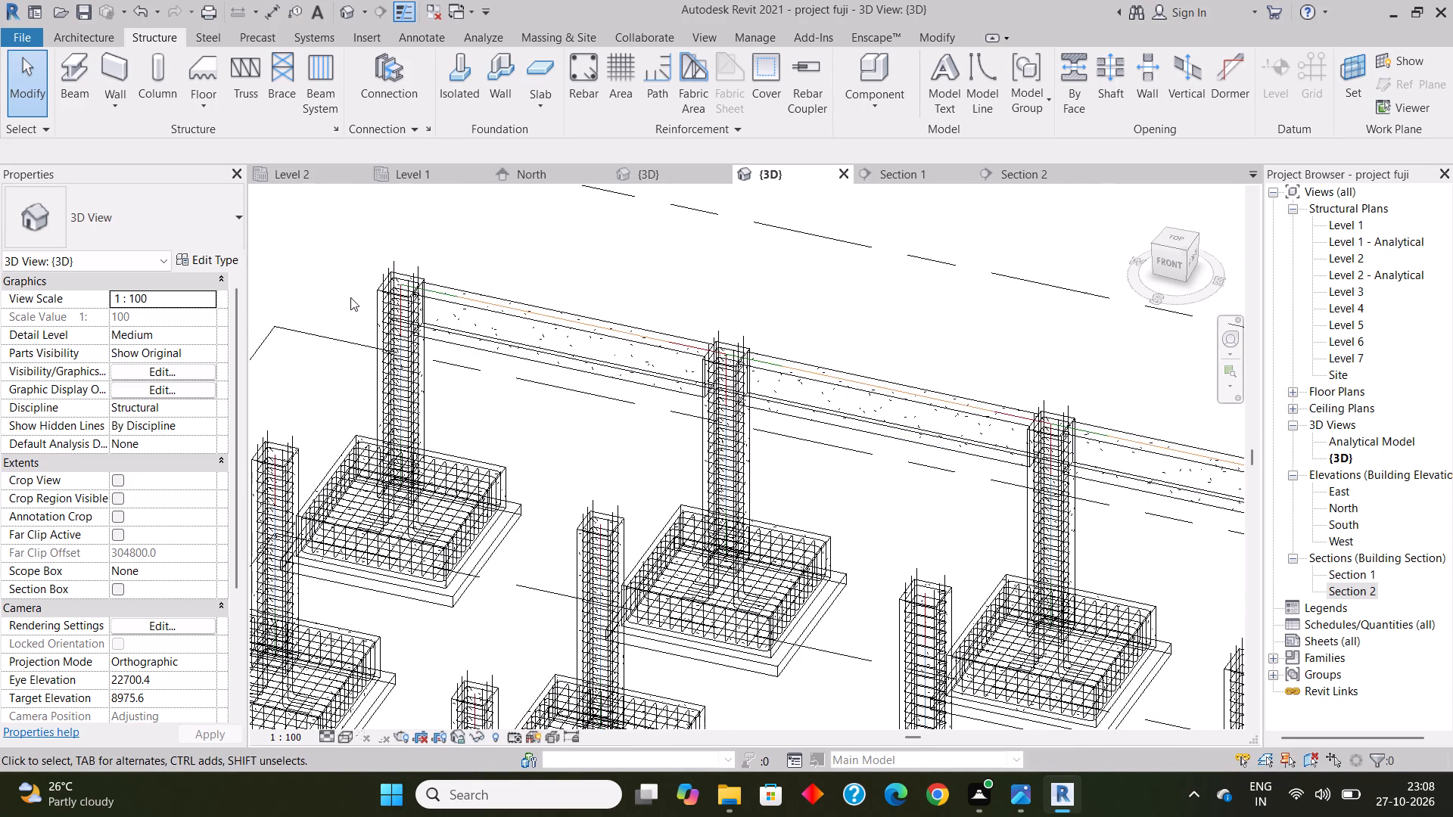
{"action": "scroll", "coordinate": [356, 294], "scroll_direction": "up", "scroll_amount": 4}
{"action": "scroll", "coordinate": [523, 346], "scroll_direction": "up", "scroll_amount": 1}
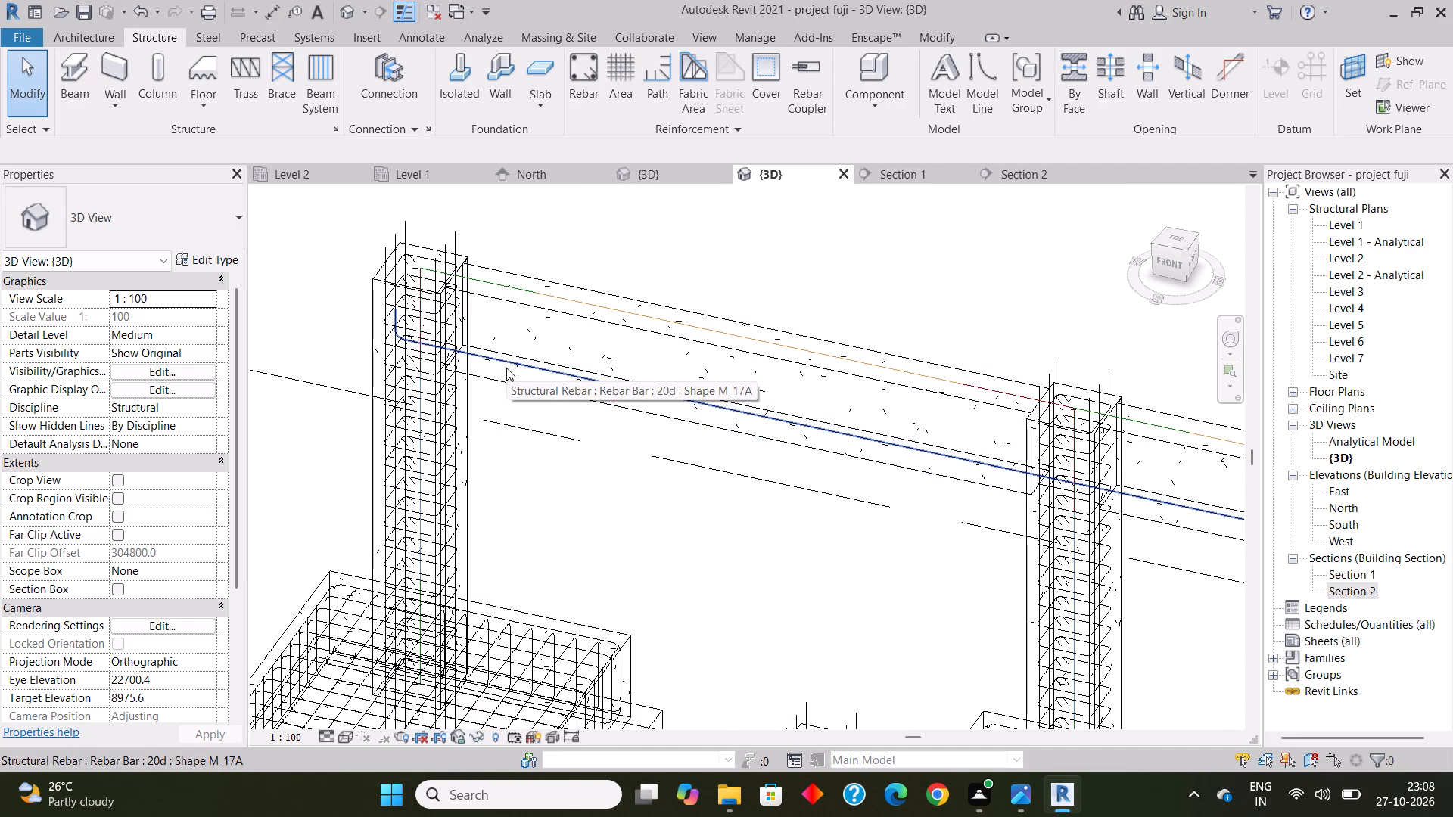
{"action": "left_click", "coordinate": [506, 367]}
{"action": "scroll", "coordinate": [369, 328], "scroll_direction": "down", "scroll_amount": 3}
{"action": "scroll", "coordinate": [588, 366], "scroll_direction": "down", "scroll_amount": 6}
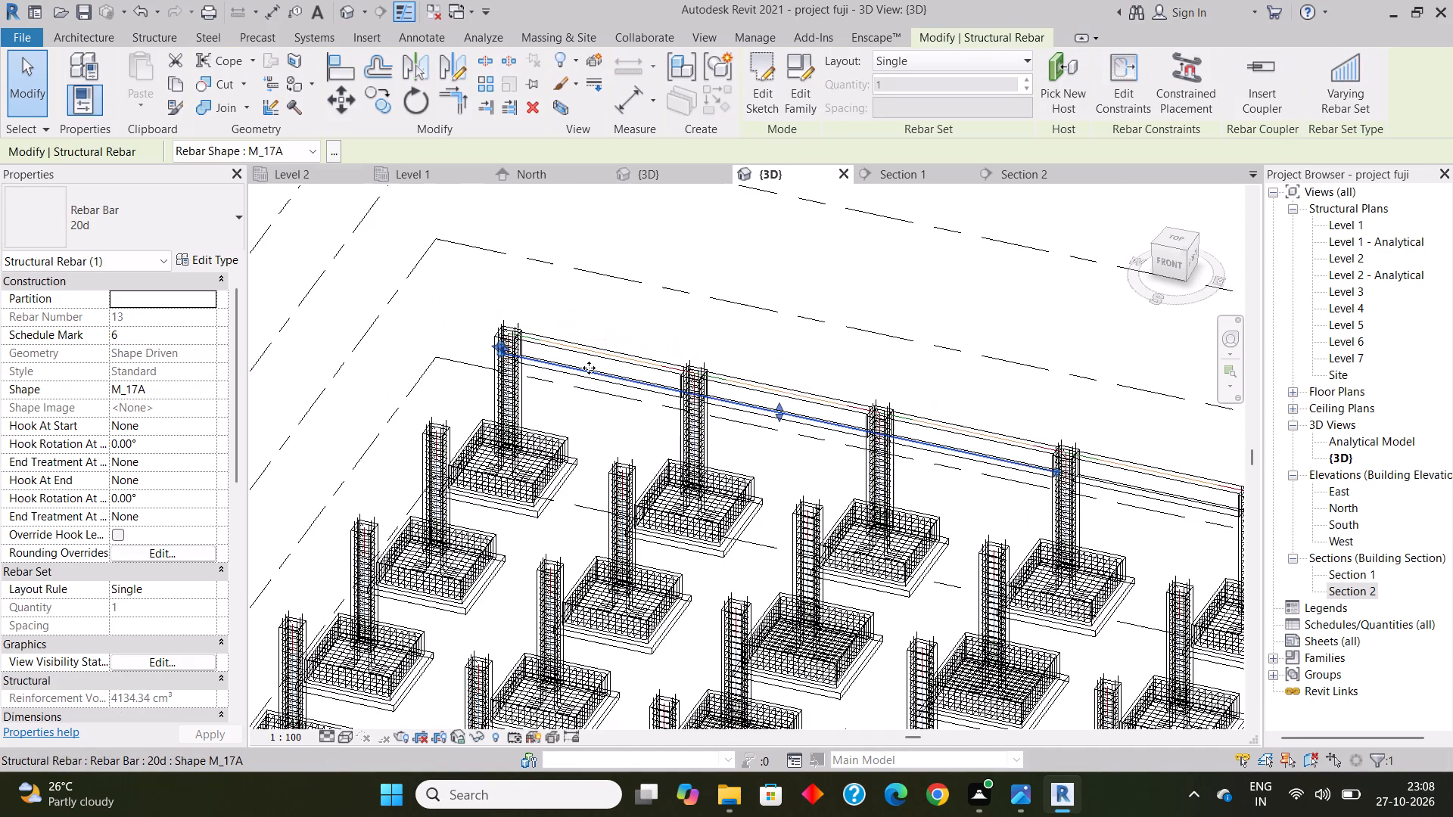
{"action": "scroll", "coordinate": [589, 368], "scroll_direction": "down", "scroll_amount": 4}
{"action": "scroll", "coordinate": [823, 390], "scroll_direction": "up", "scroll_amount": 3}
{"action": "scroll", "coordinate": [959, 482], "scroll_direction": "up", "scroll_amount": 3}
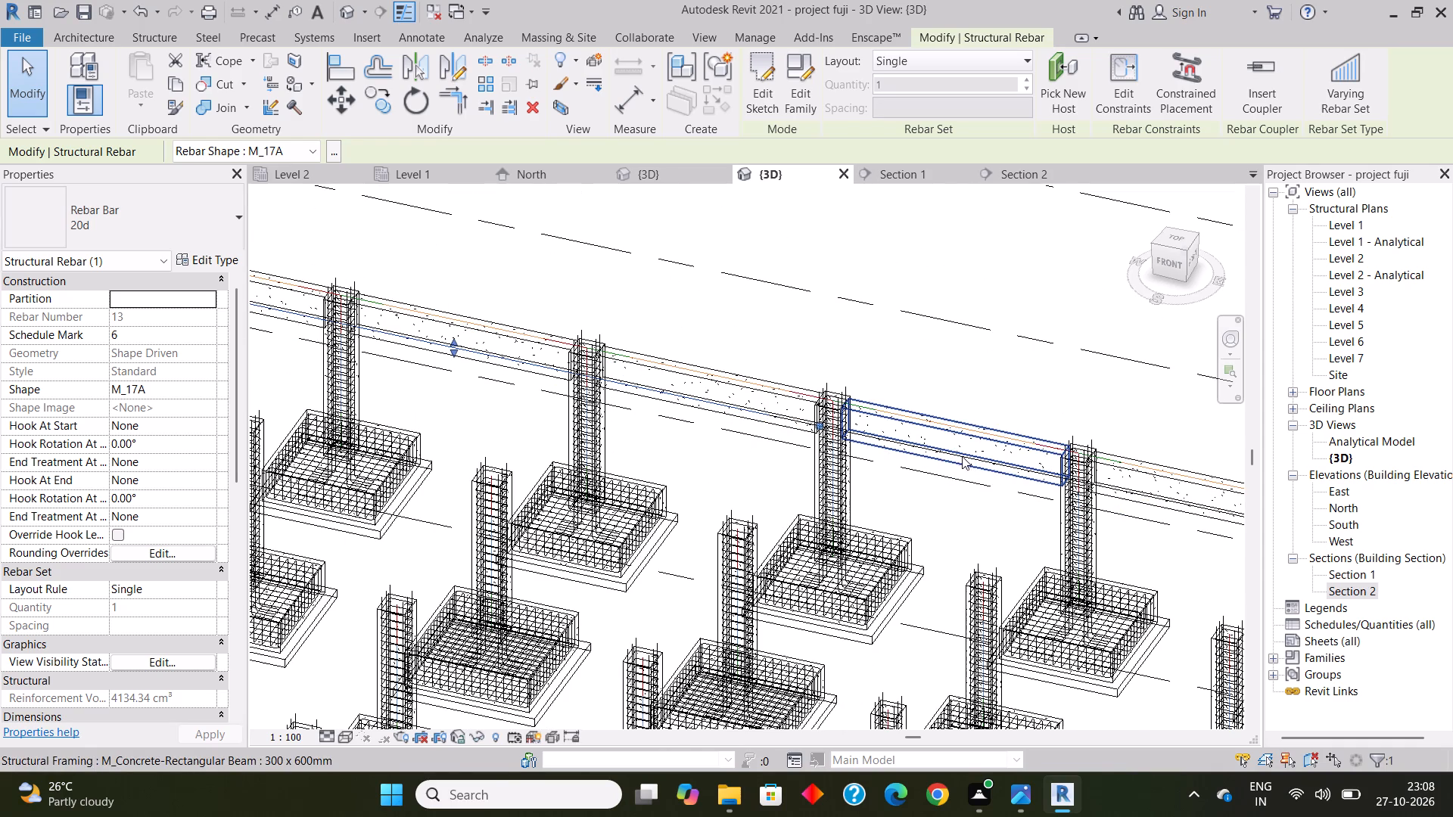
Examine the other 20d bottom bar in 3D, from its lap near grid D to its upturned leg in the grid F column.
{"action": "left_click", "coordinate": [957, 452]}
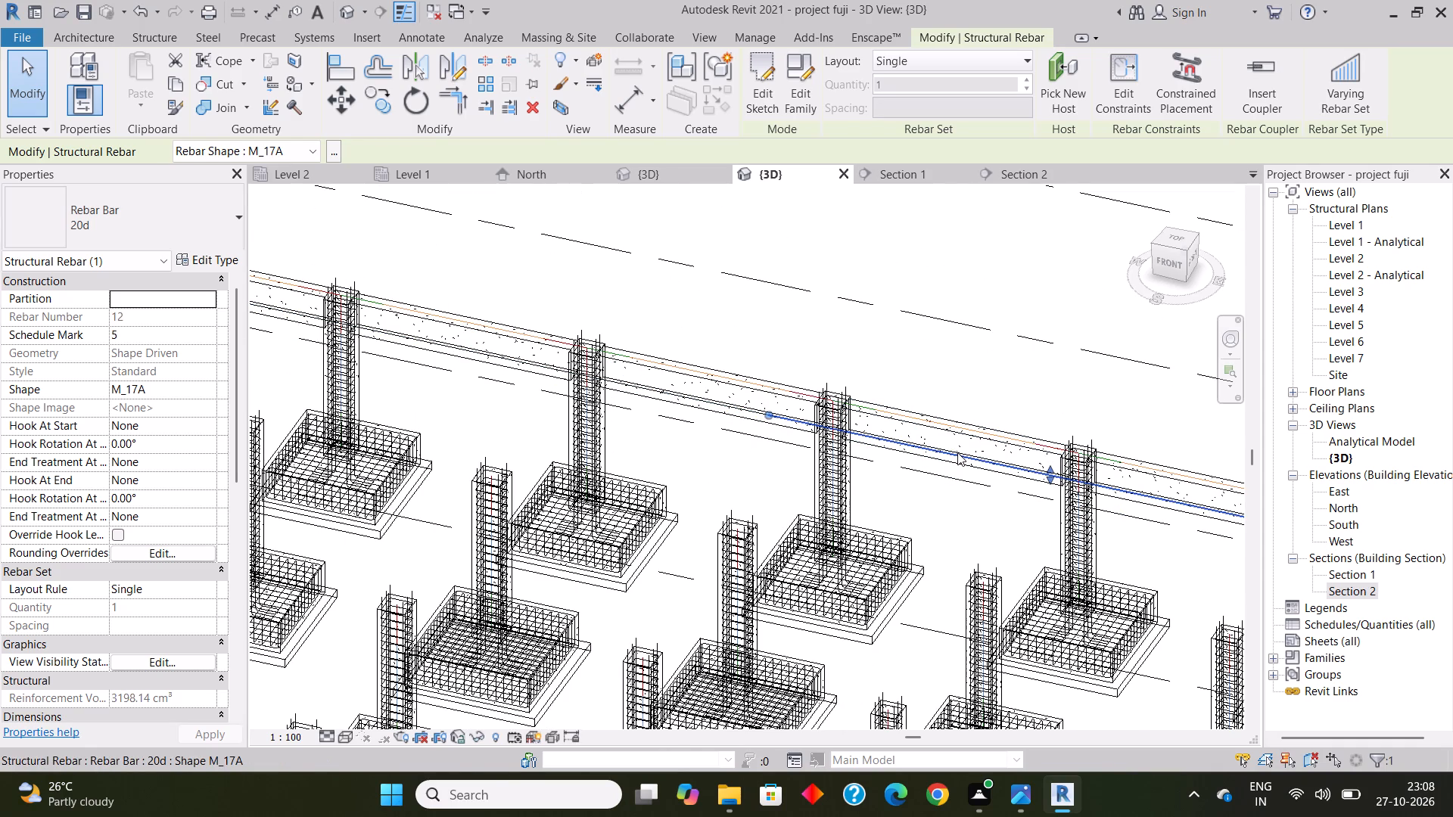
{"action": "scroll", "coordinate": [957, 452], "scroll_direction": "down", "scroll_amount": 3}
{"action": "middle_click_drag", "start_coordinate": [957, 452], "coordinate": [845, 439]}
{"action": "scroll", "coordinate": [1040, 475], "scroll_direction": "up", "scroll_amount": 3}
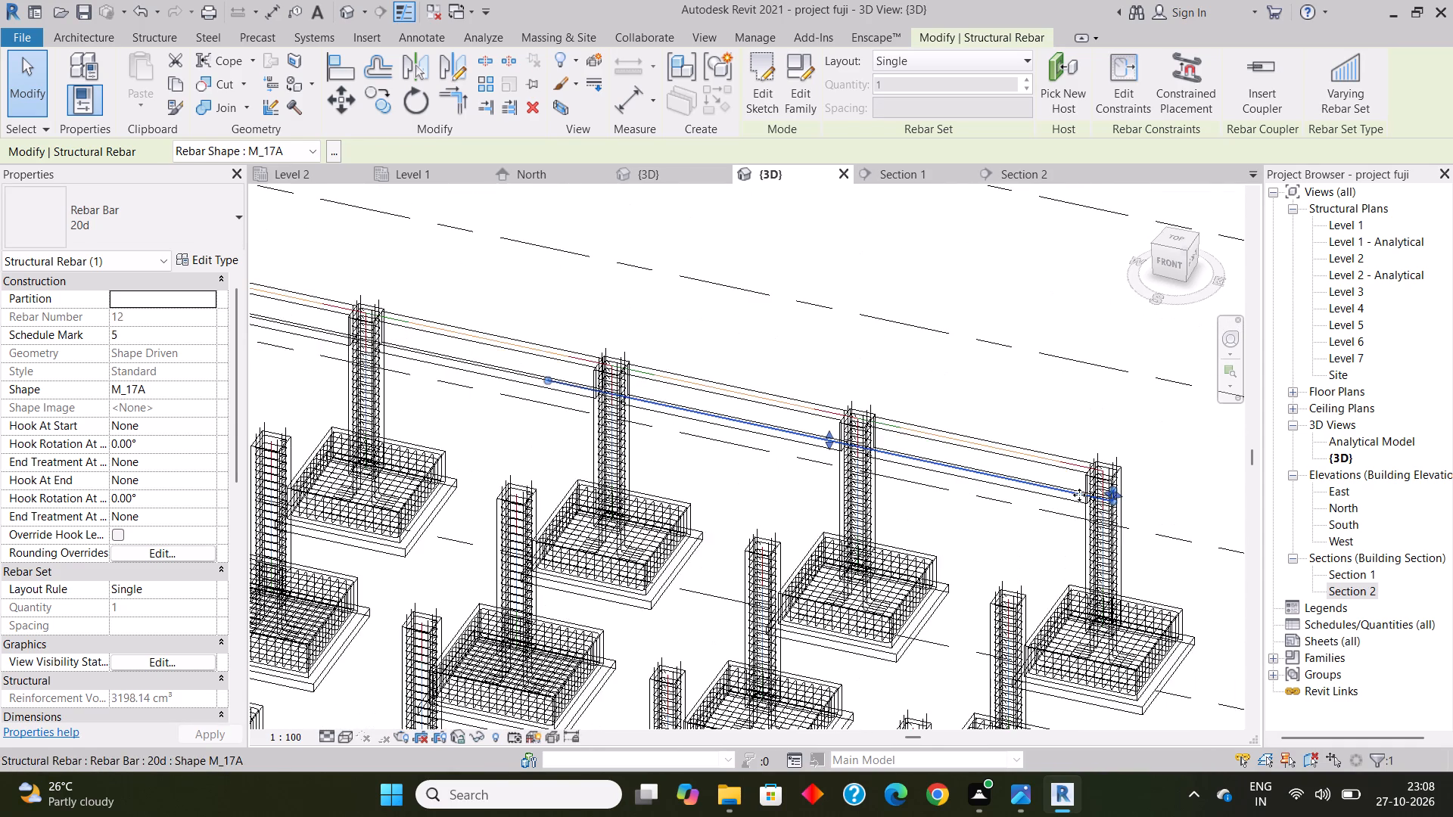
{"action": "scroll", "coordinate": [1079, 495], "scroll_direction": "up", "scroll_amount": 4}
{"action": "scroll", "coordinate": [1143, 506], "scroll_direction": "up", "scroll_amount": 6}
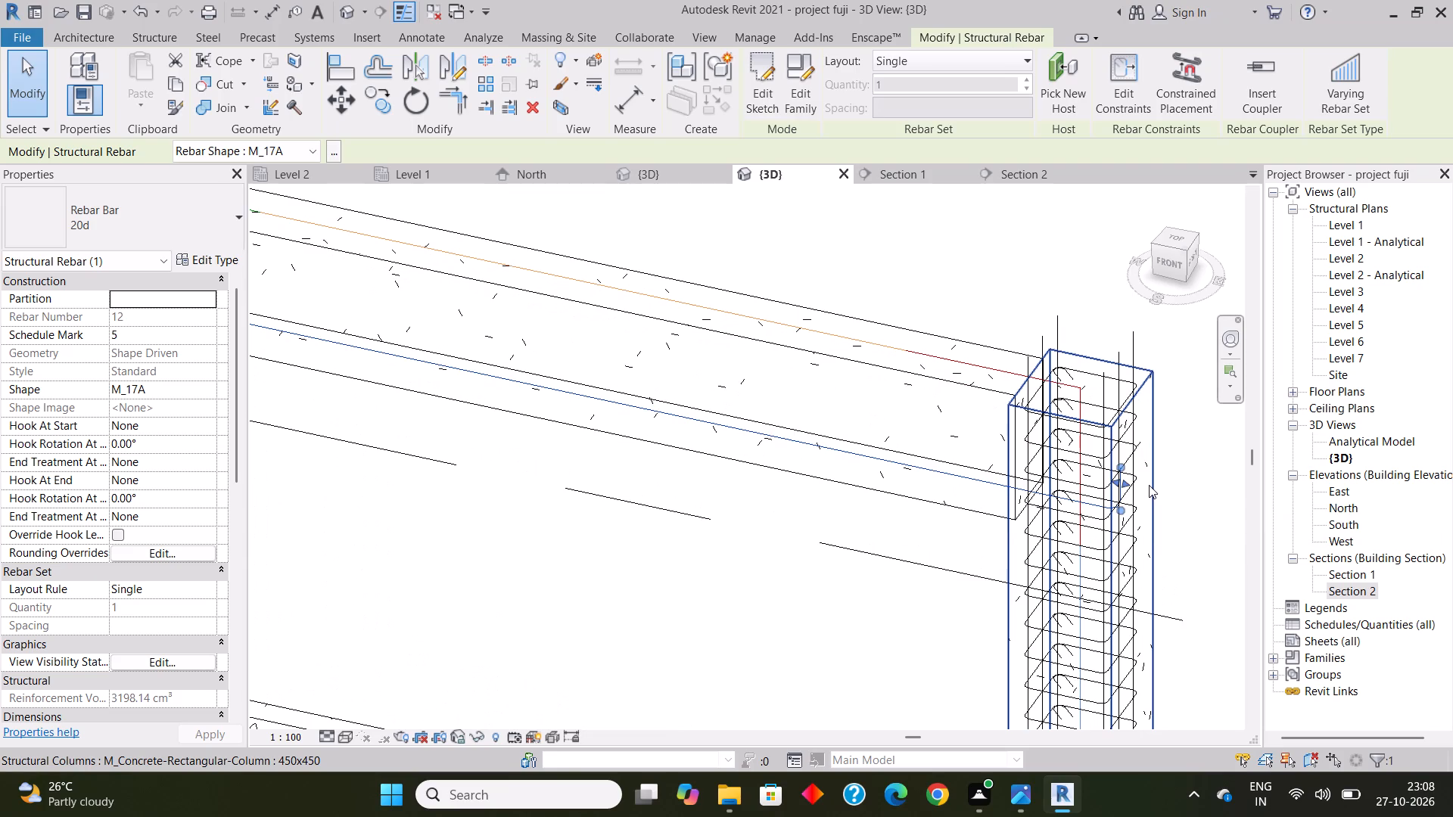
{"action": "scroll", "coordinate": [1148, 483], "scroll_direction": "up", "scroll_amount": 2}
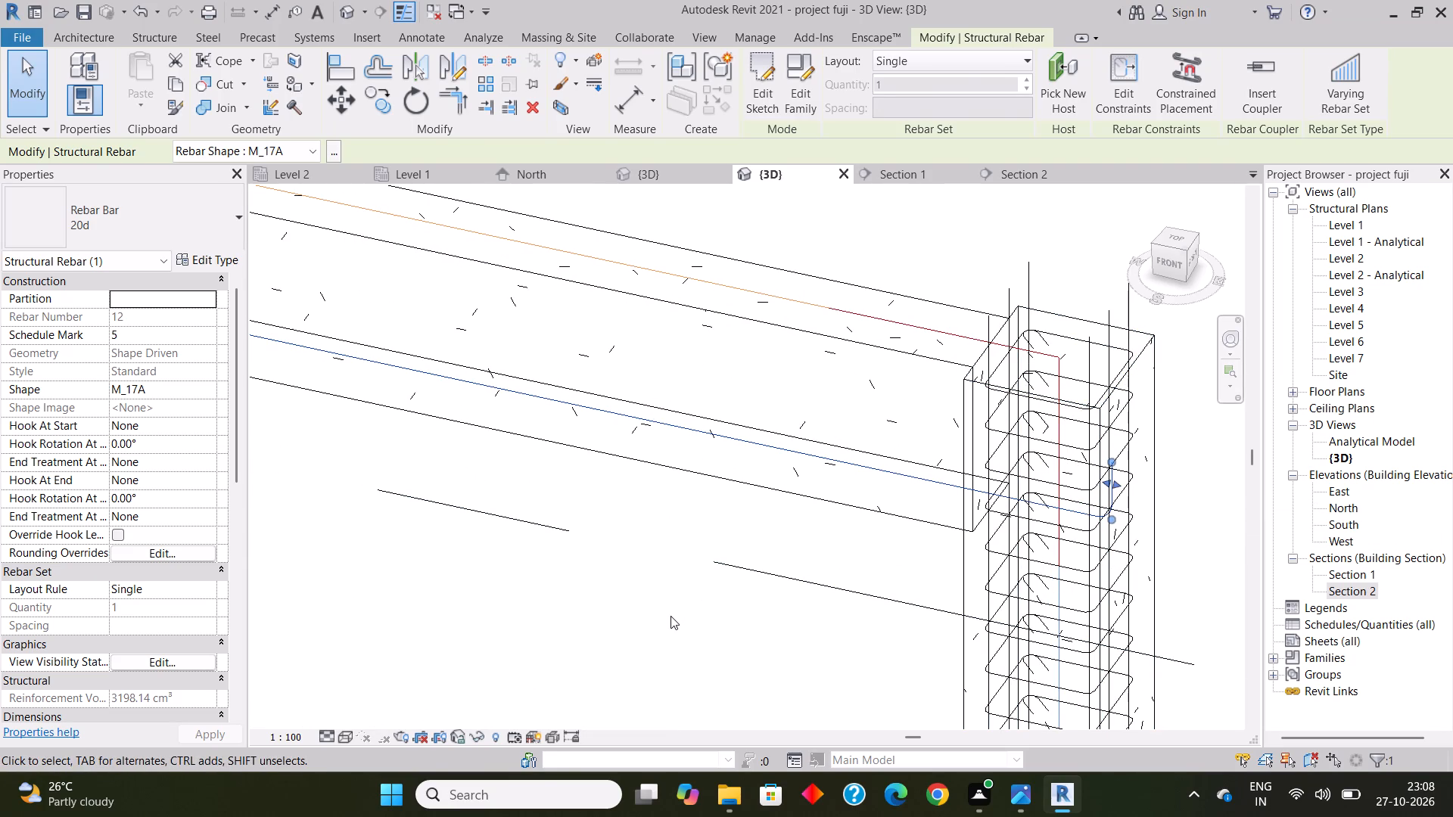
{"action": "left_click", "coordinate": [670, 614]}
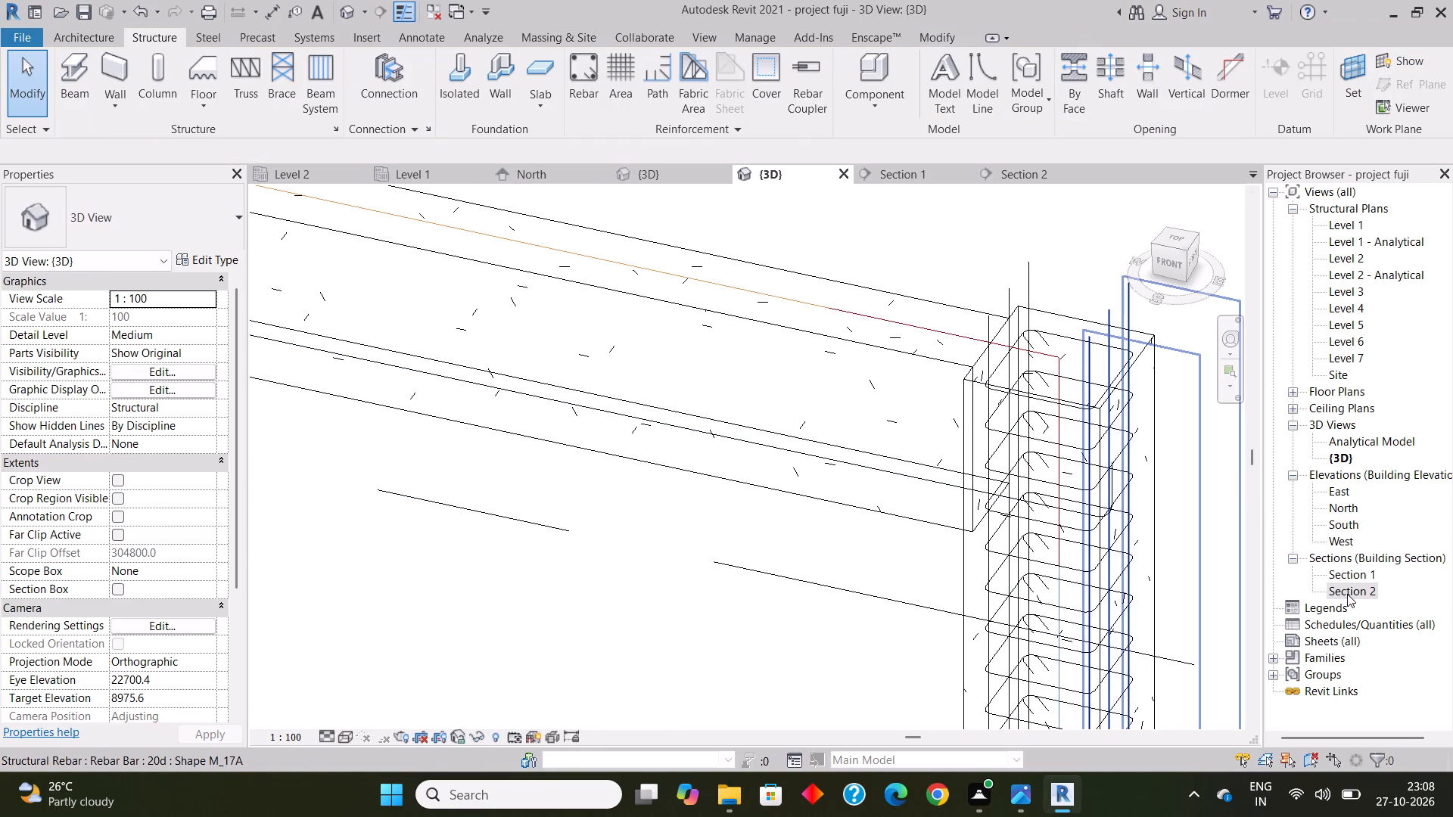
In Section 2, start a 20d rebar sketch hosted by the F–E beam and draw a vertical leg about 448 mm inside the grid F column up to the top cover.
{"action": "double_click", "coordinate": [1347, 594]}
{"action": "scroll", "coordinate": [1009, 497], "scroll_direction": "down", "scroll_amount": 3}
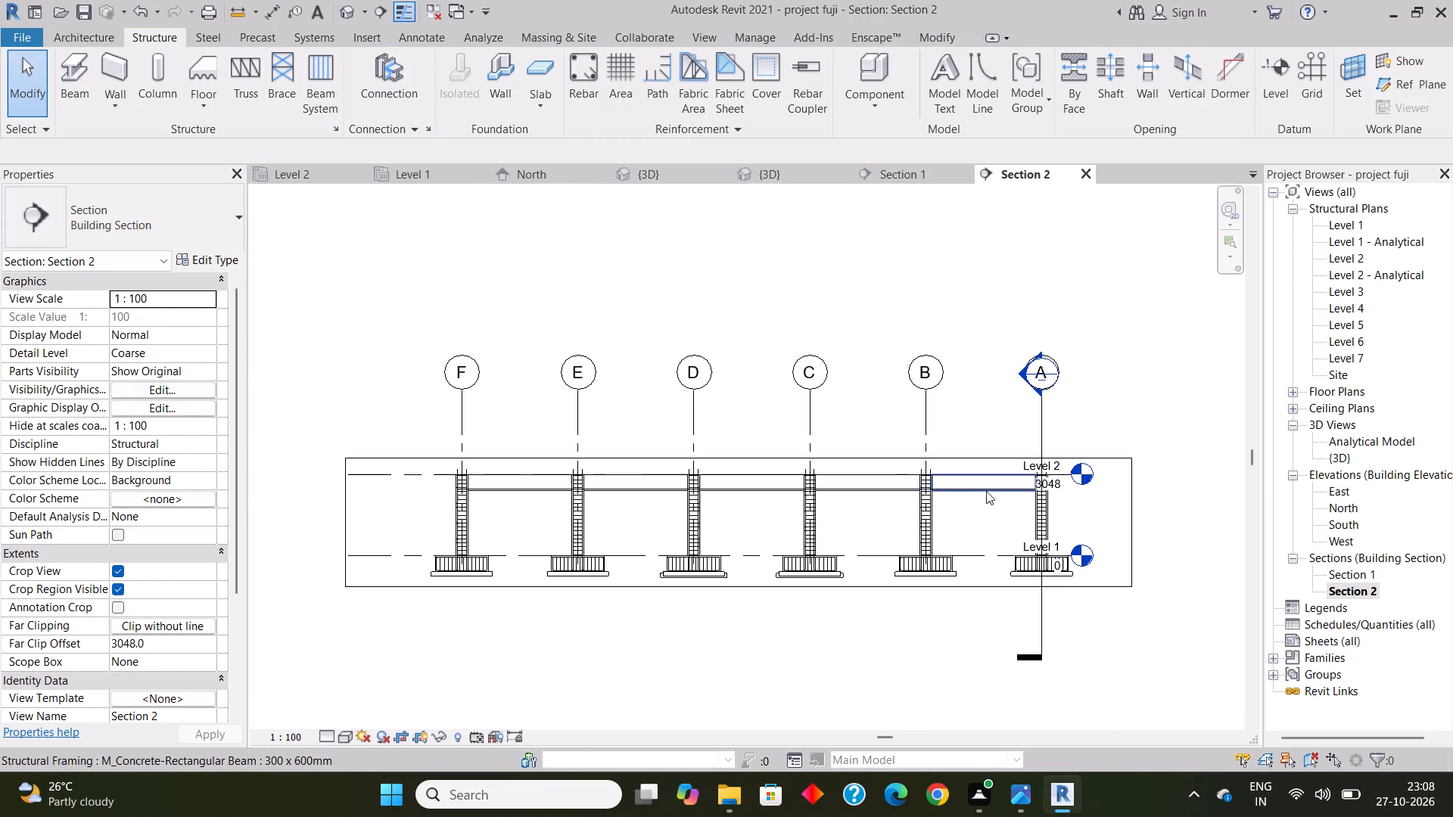
{"action": "left_click", "coordinate": [586, 67]}
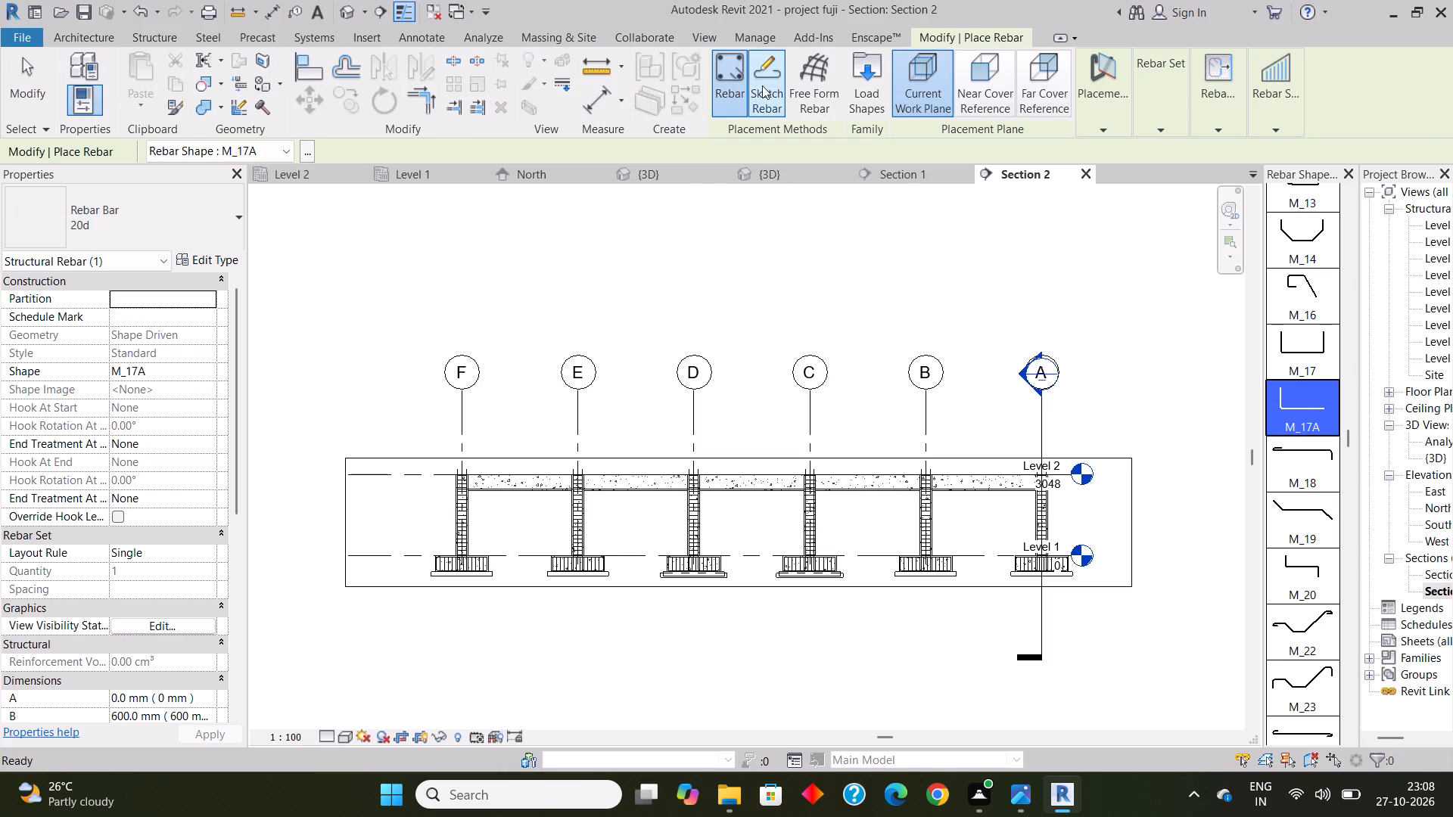
{"action": "left_click", "coordinate": [764, 83]}
{"action": "scroll", "coordinate": [532, 487], "scroll_direction": "up", "scroll_amount": 5}
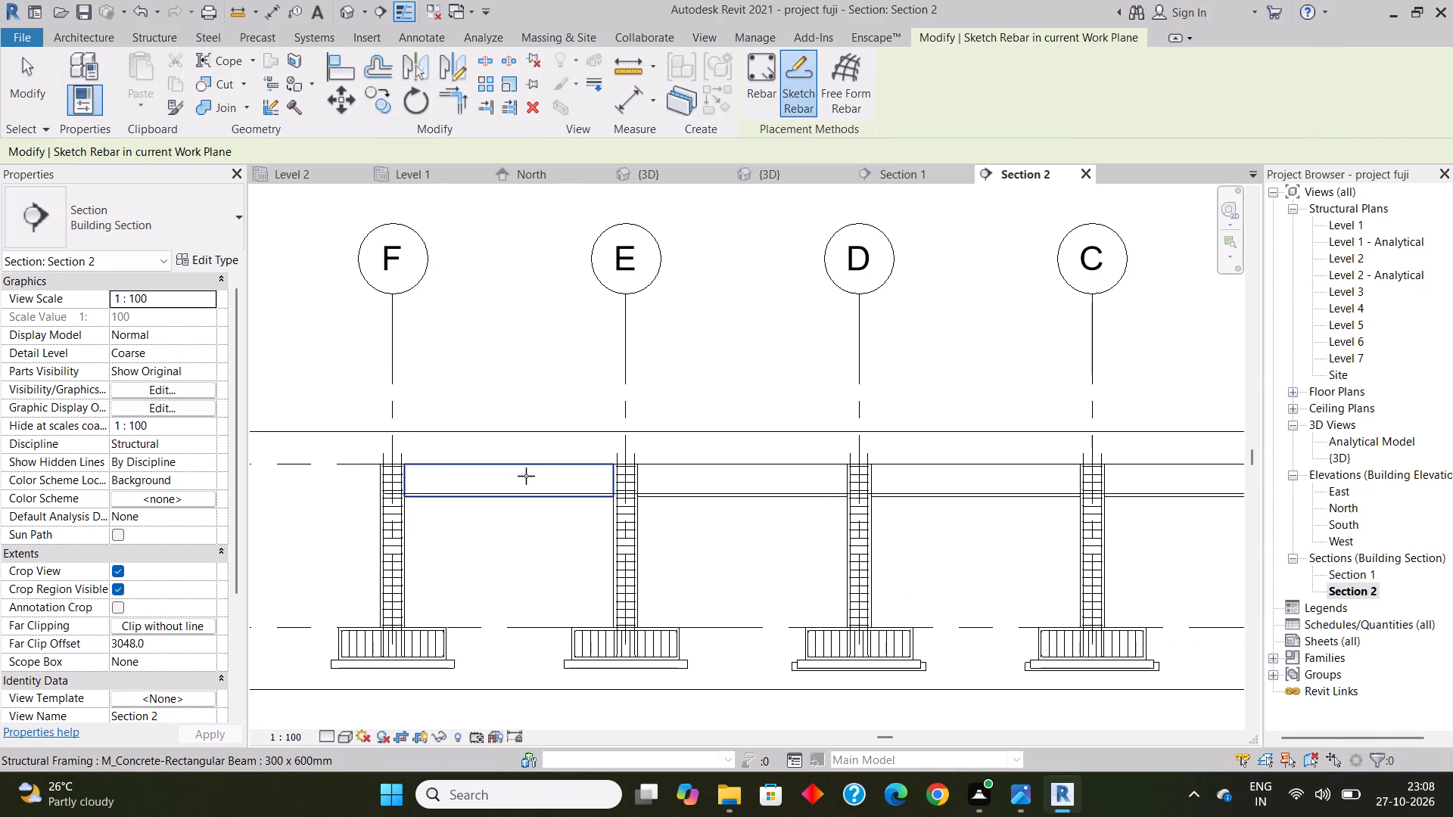
{"action": "left_click", "coordinate": [521, 464]}
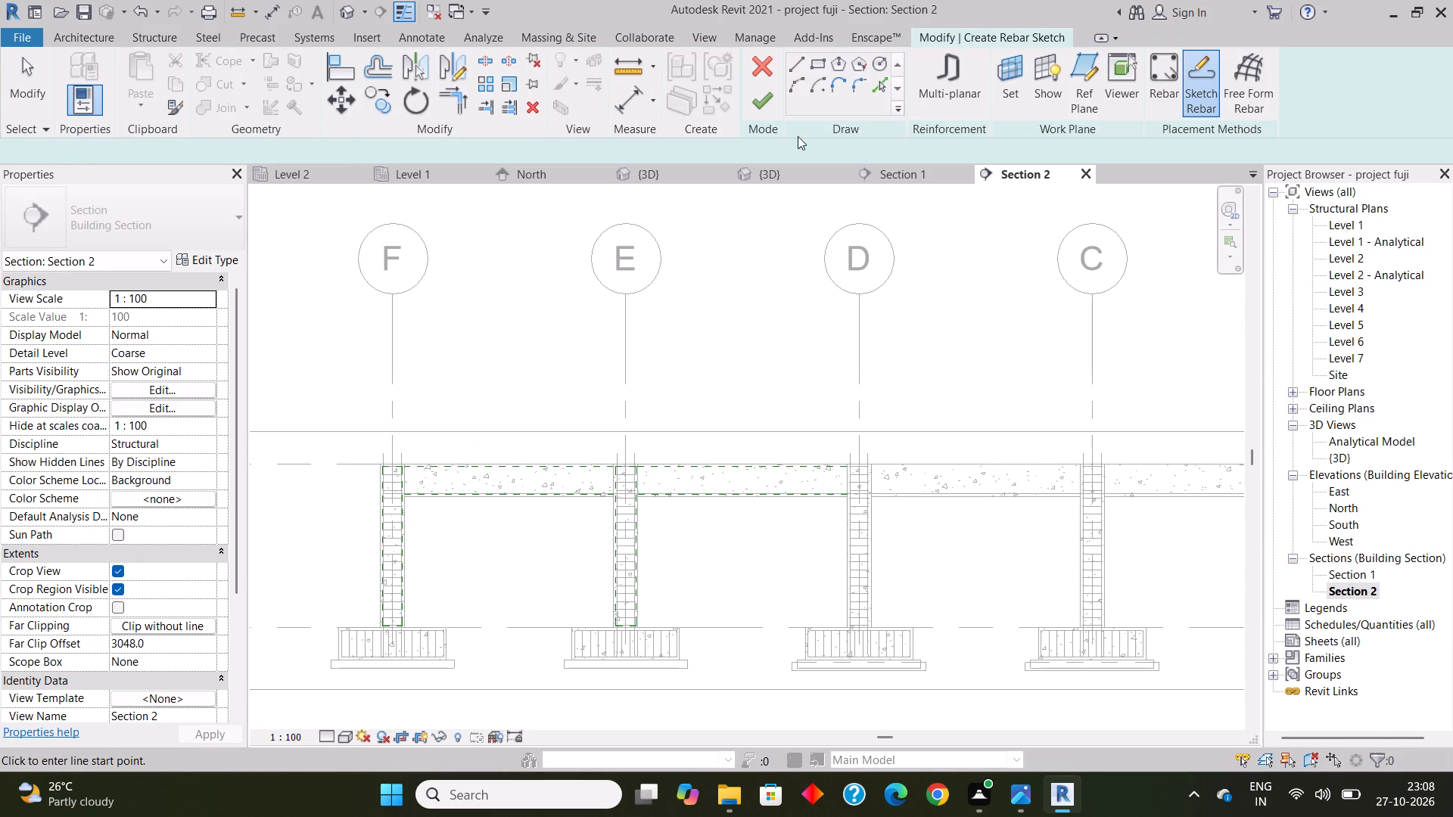
{"action": "left_click", "coordinate": [796, 59]}
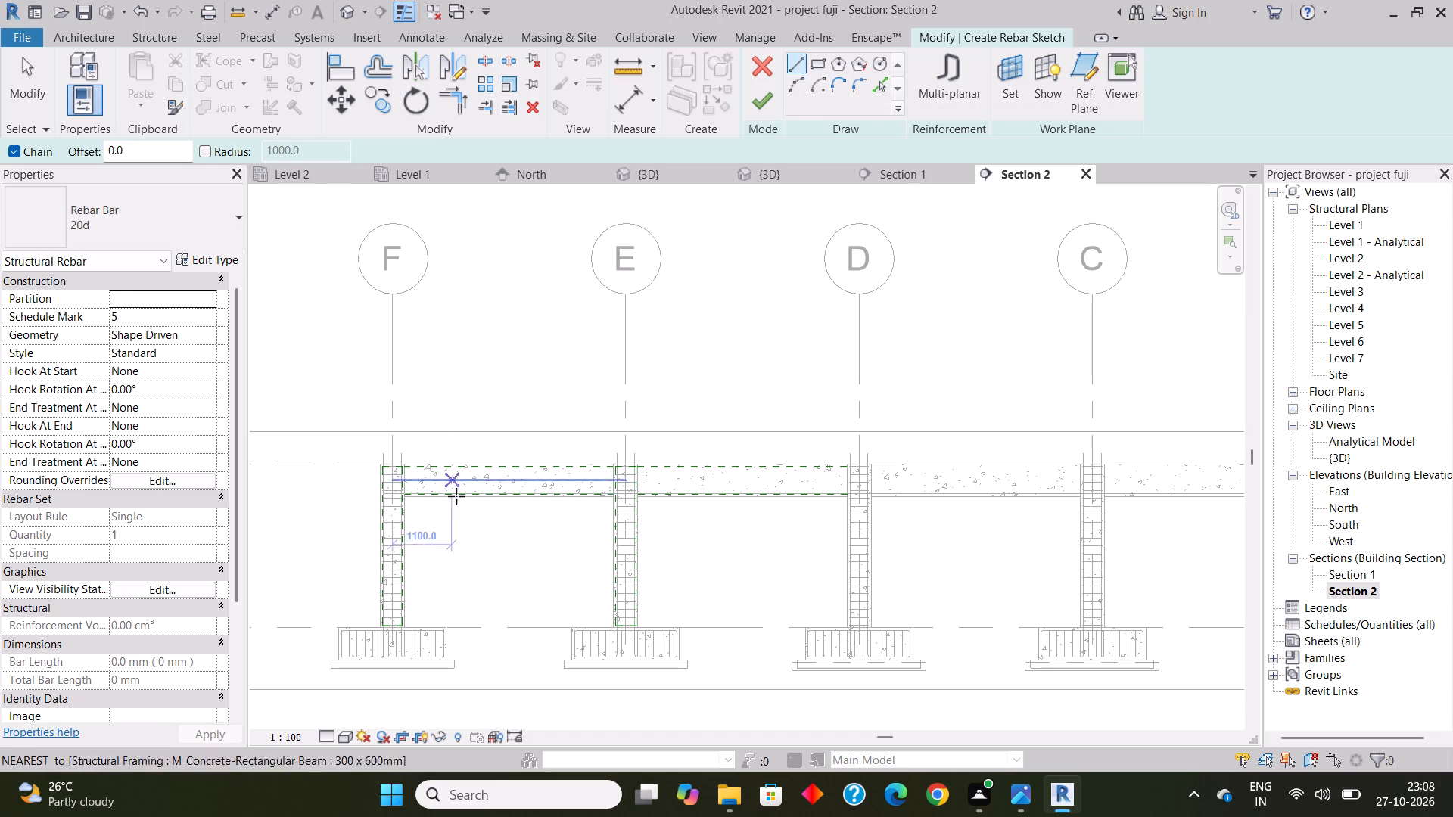
{"action": "scroll", "coordinate": [449, 506], "scroll_direction": "up", "scroll_amount": 3}
{"action": "scroll", "coordinate": [380, 489], "scroll_direction": "up", "scroll_amount": 5}
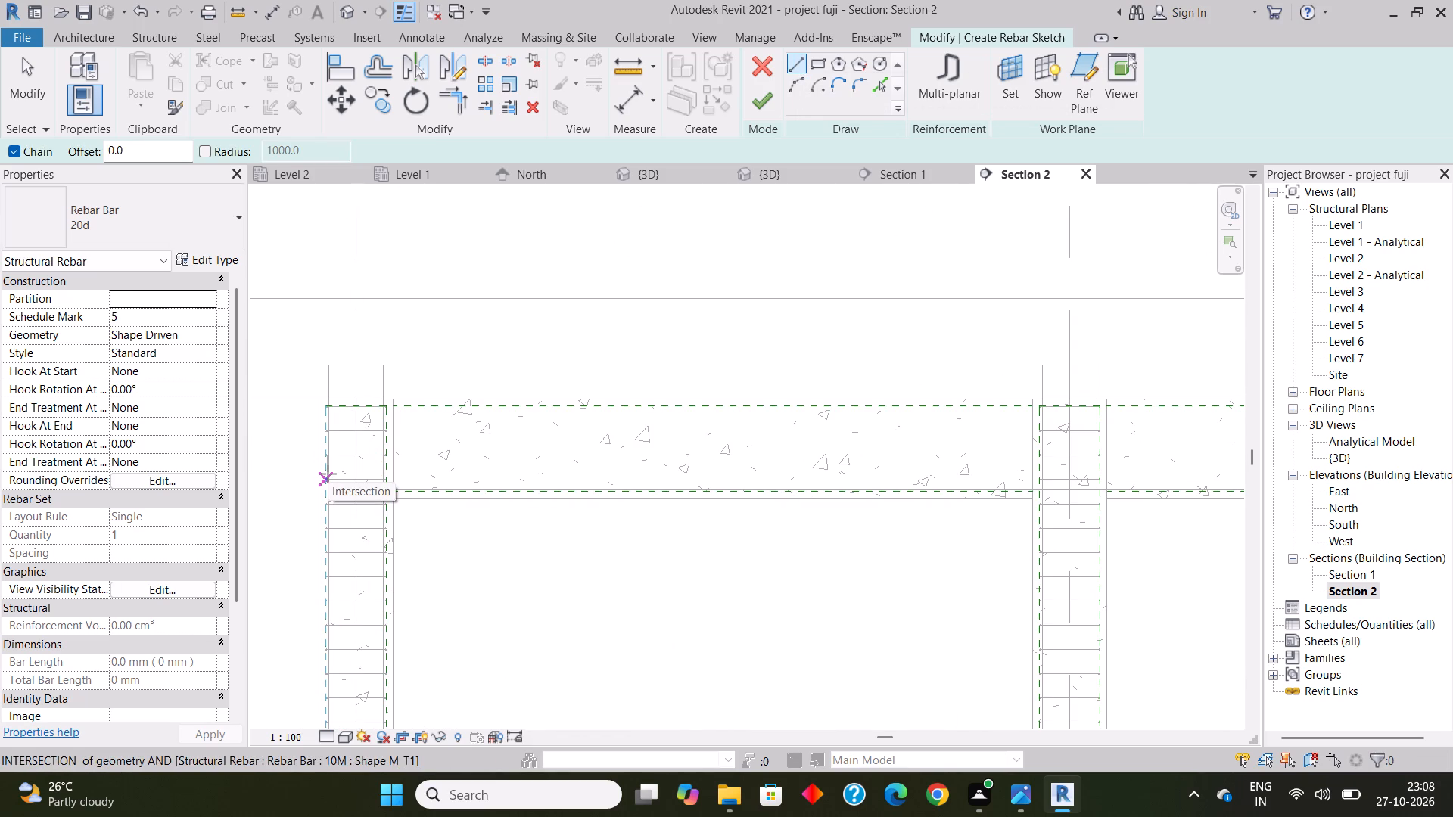
{"action": "left_click", "coordinate": [328, 474]}
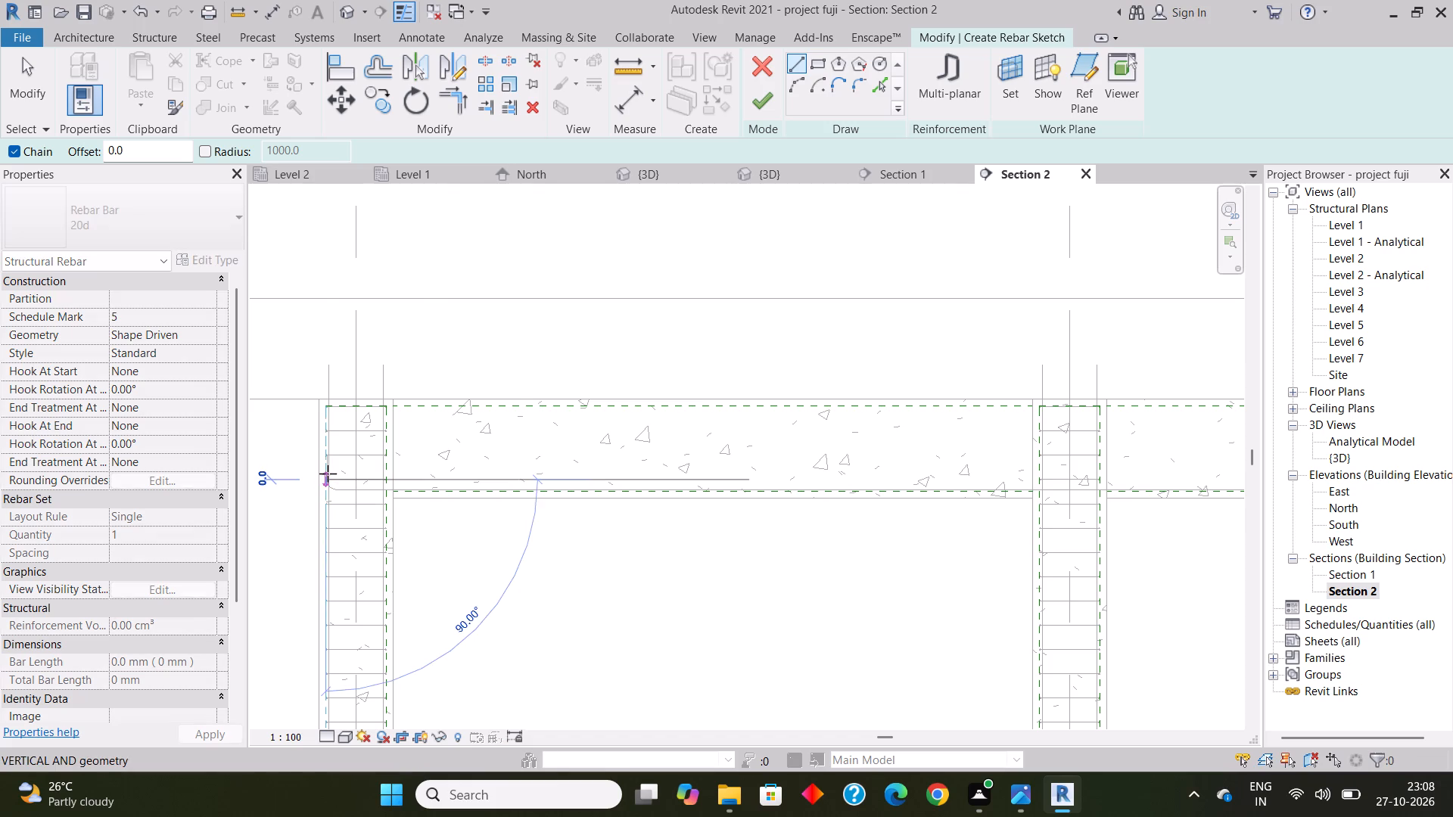
{"action": "left_click", "coordinate": [331, 405]}
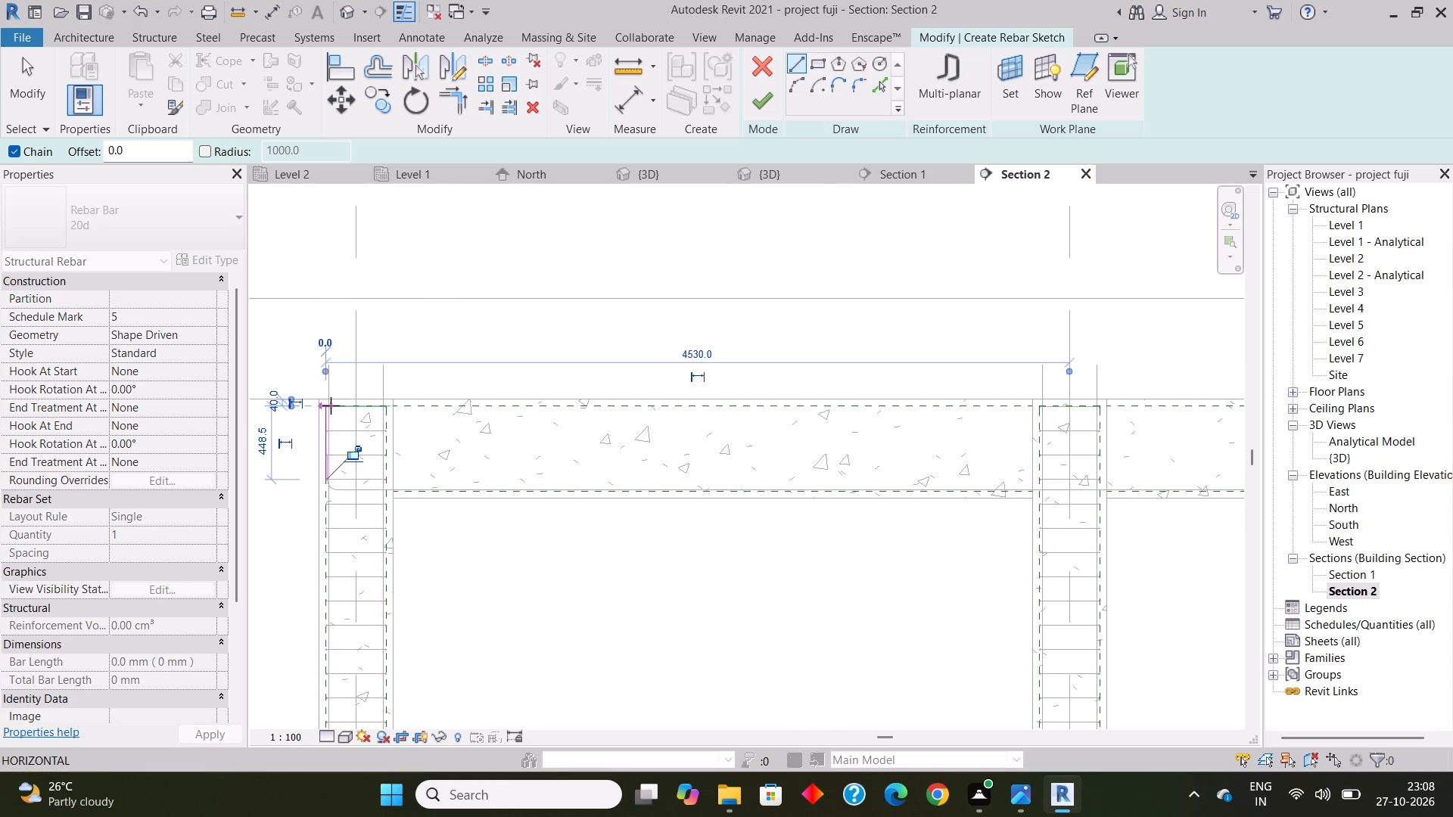
Draw the bar's horizontal segment about 11000 mm long along the top cover, from the grid F leg to between grids D and C.
{"action": "scroll", "coordinate": [331, 405], "scroll_direction": "down", "scroll_amount": 12}
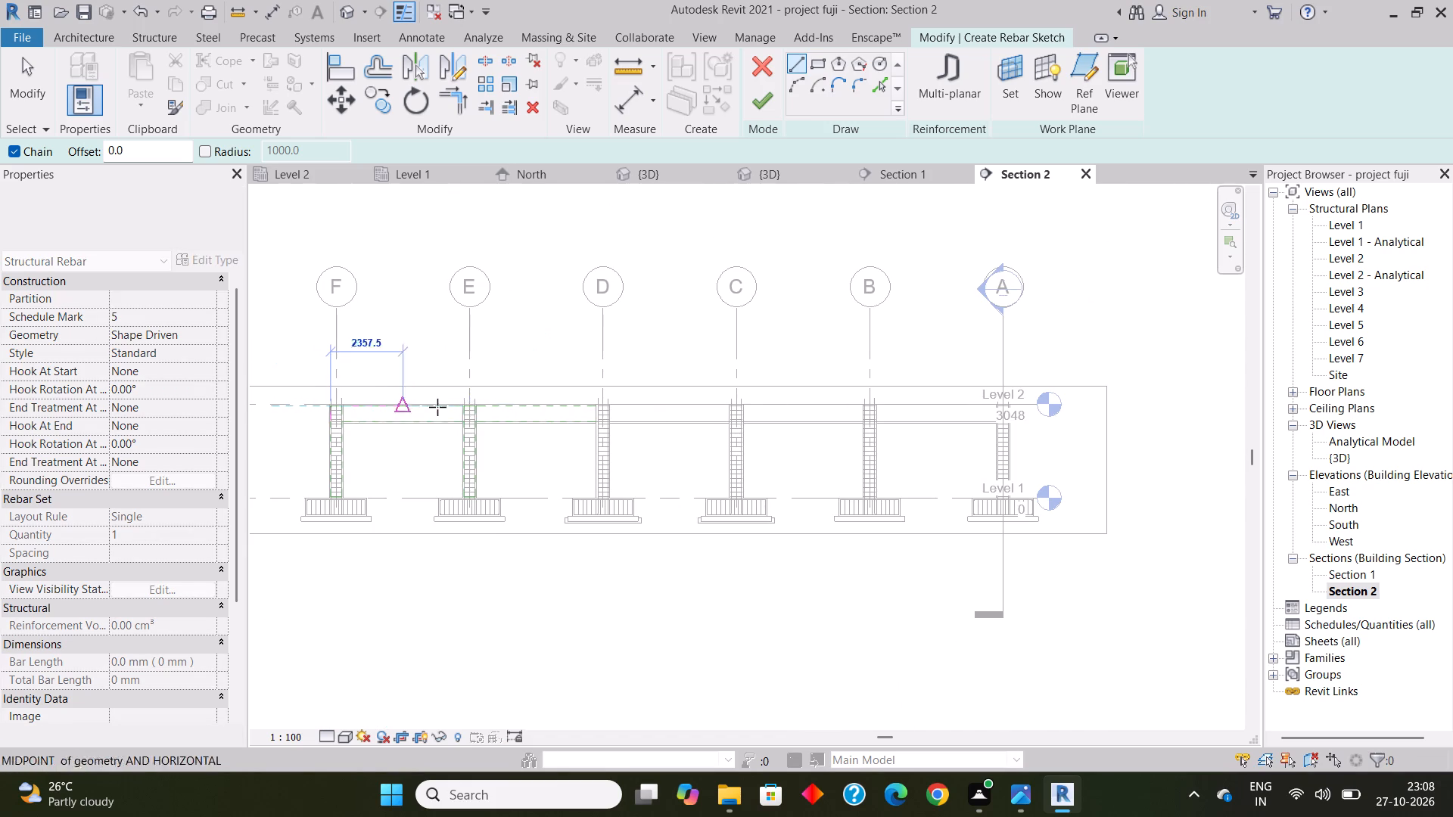
{"action": "scroll", "coordinate": [616, 407], "scroll_direction": "up", "scroll_amount": 2}
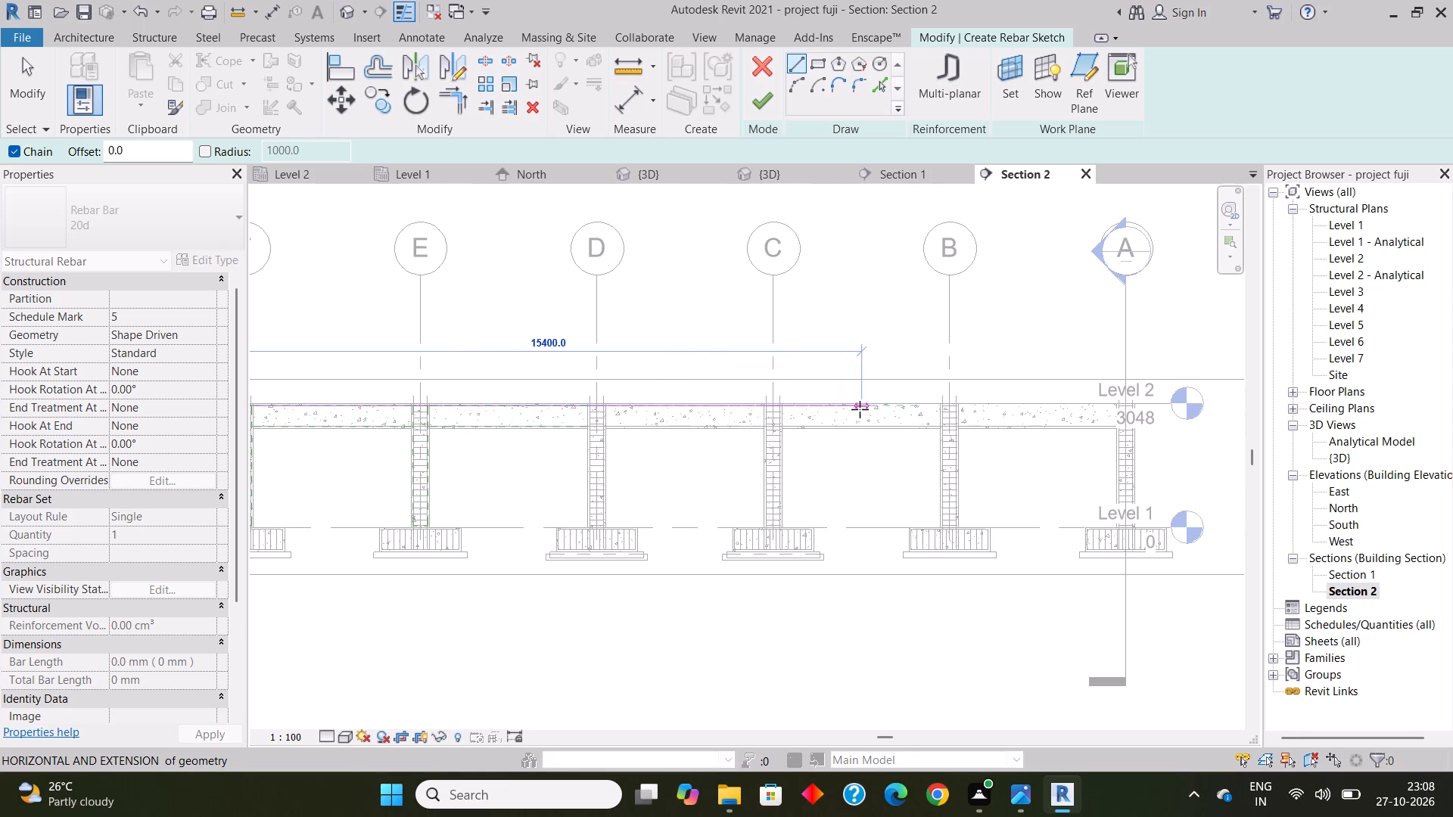
{"action": "left_click", "coordinate": [685, 409]}
{"action": "scroll", "coordinate": [703, 435], "scroll_direction": "up", "scroll_amount": 1}
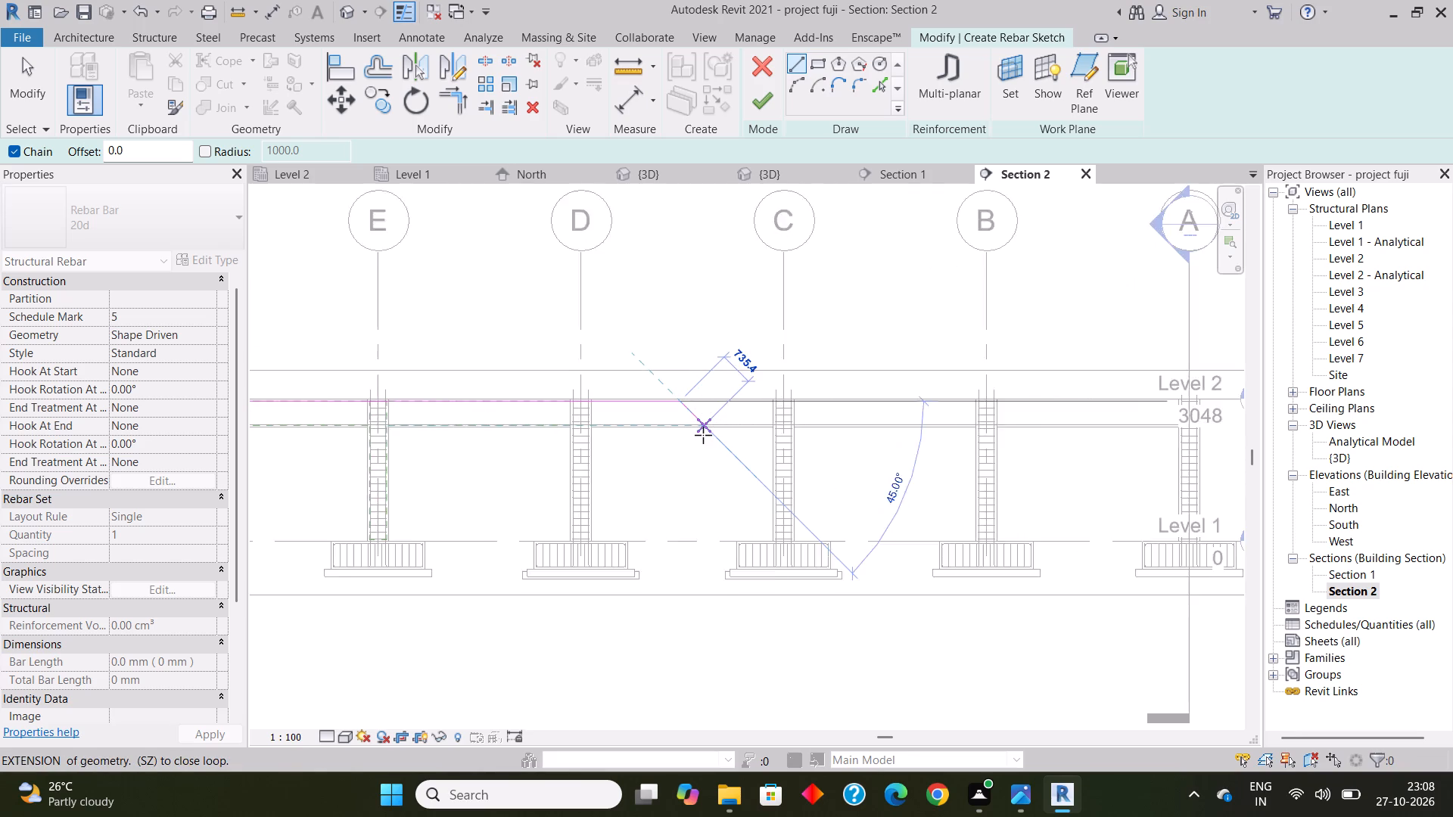
{"action": "scroll", "coordinate": [703, 435], "scroll_direction": "up", "scroll_amount": 1}
{"action": "key", "text": "Escape"}
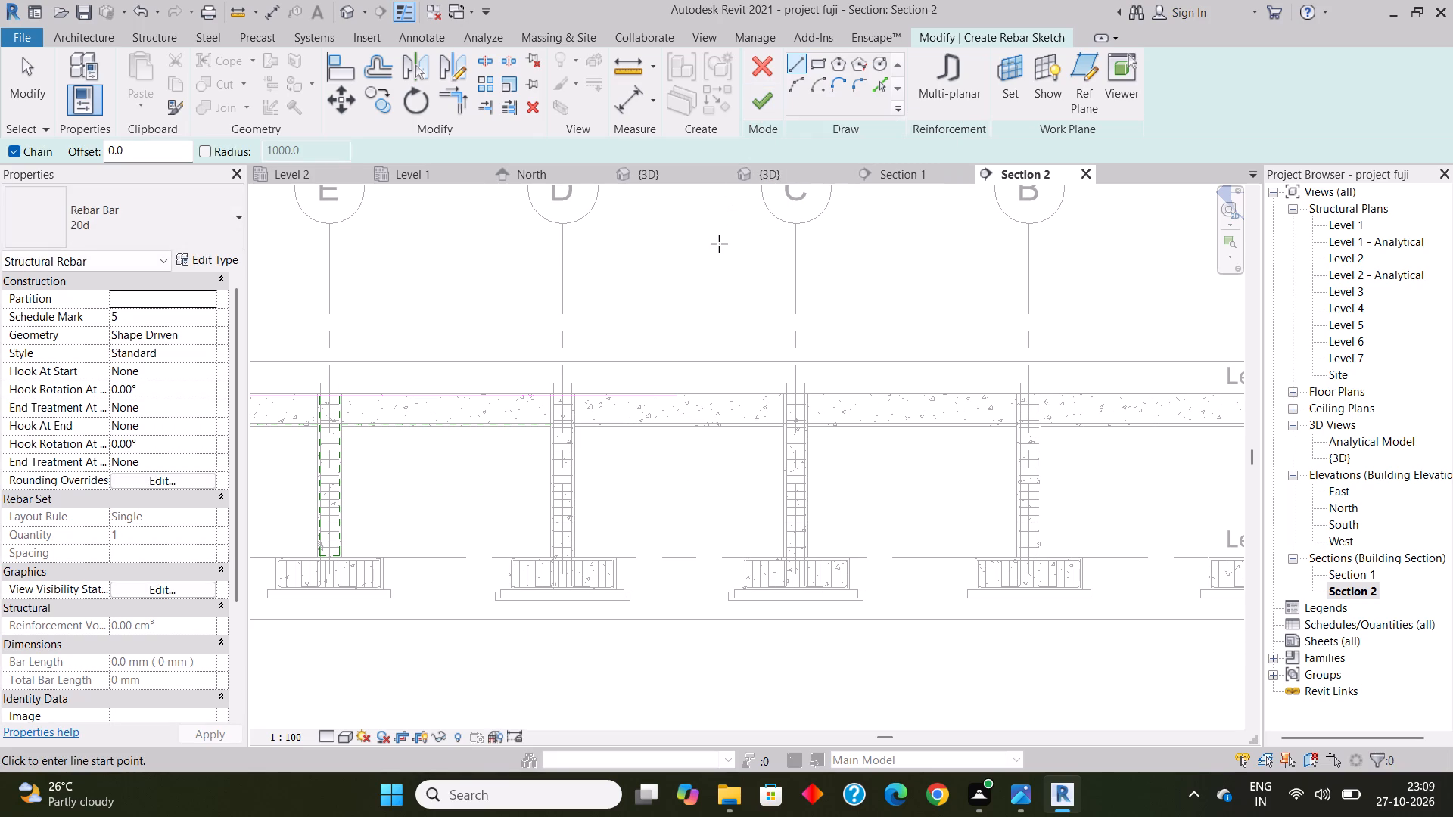
{"action": "key", "text": "space"}
{"action": "key", "text": "Escape"}
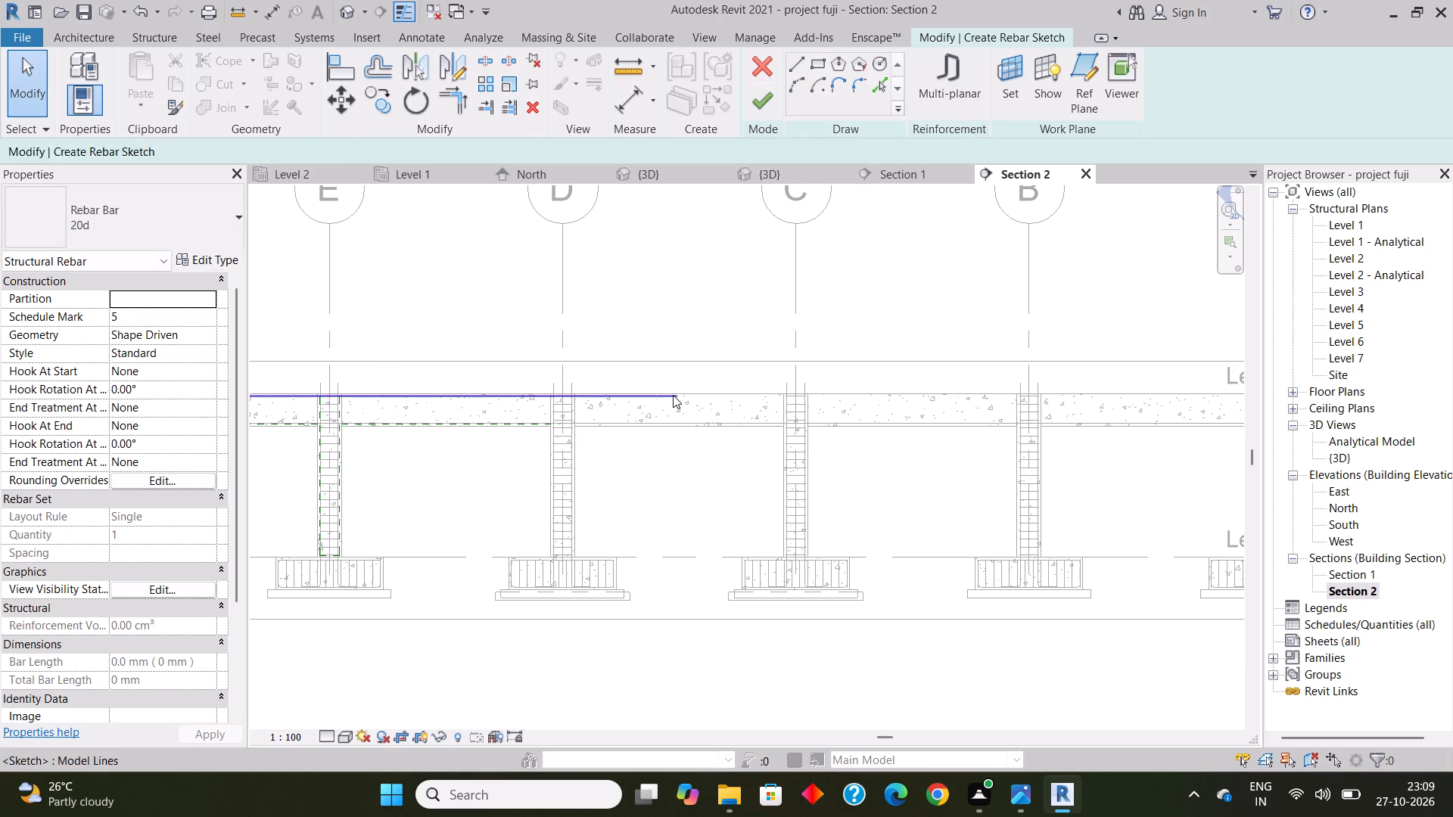
Stretch the horizontal segment's free end towards grid C to about 11900 mm long and finish the rebar sketch.
{"action": "left_click", "coordinate": [673, 395]}
{"action": "left_click_drag", "start_coordinate": [678, 396], "coordinate": [721, 401]}
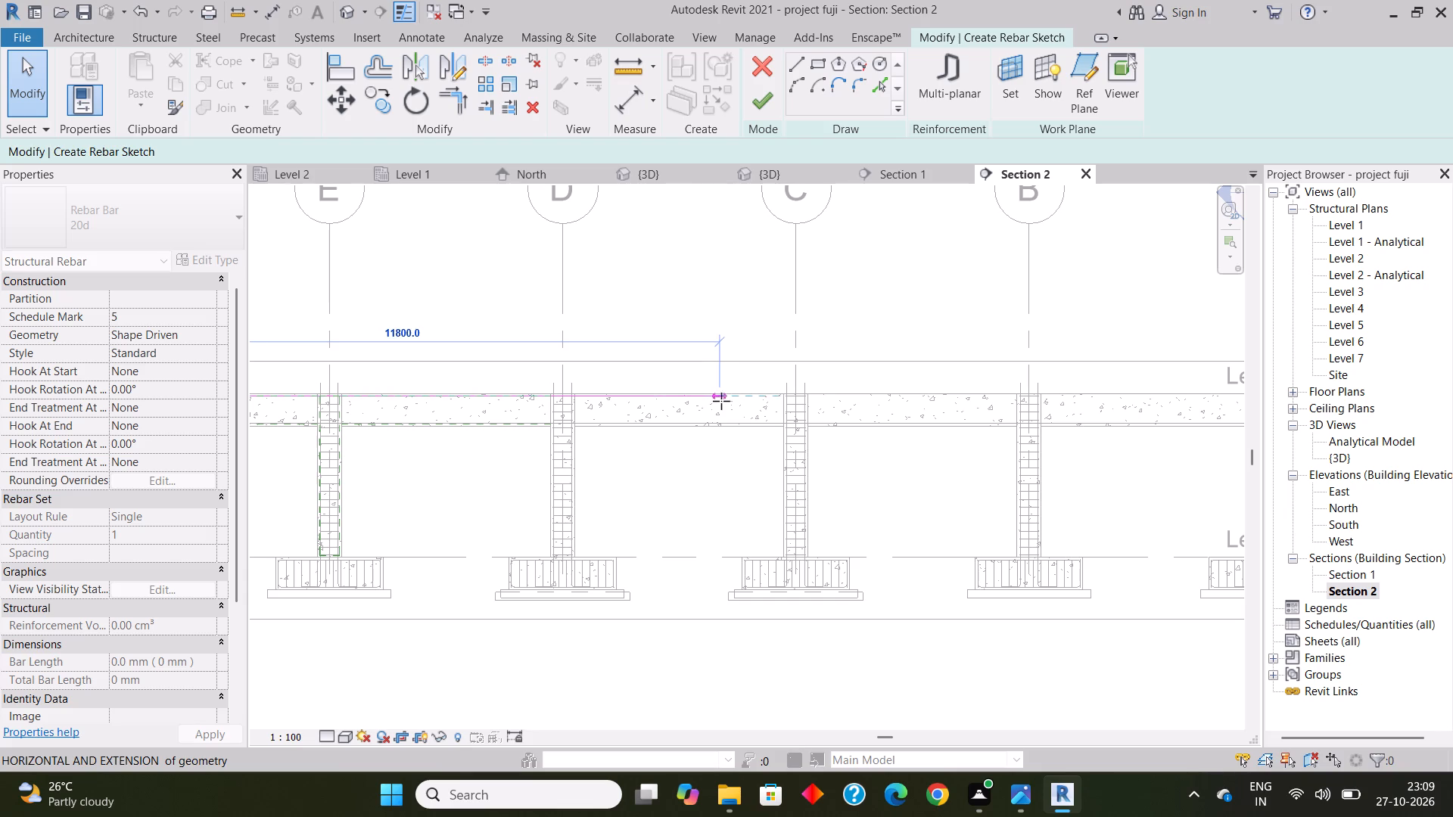
{"action": "left_click_drag", "start_coordinate": [721, 401], "coordinate": [725, 401]}
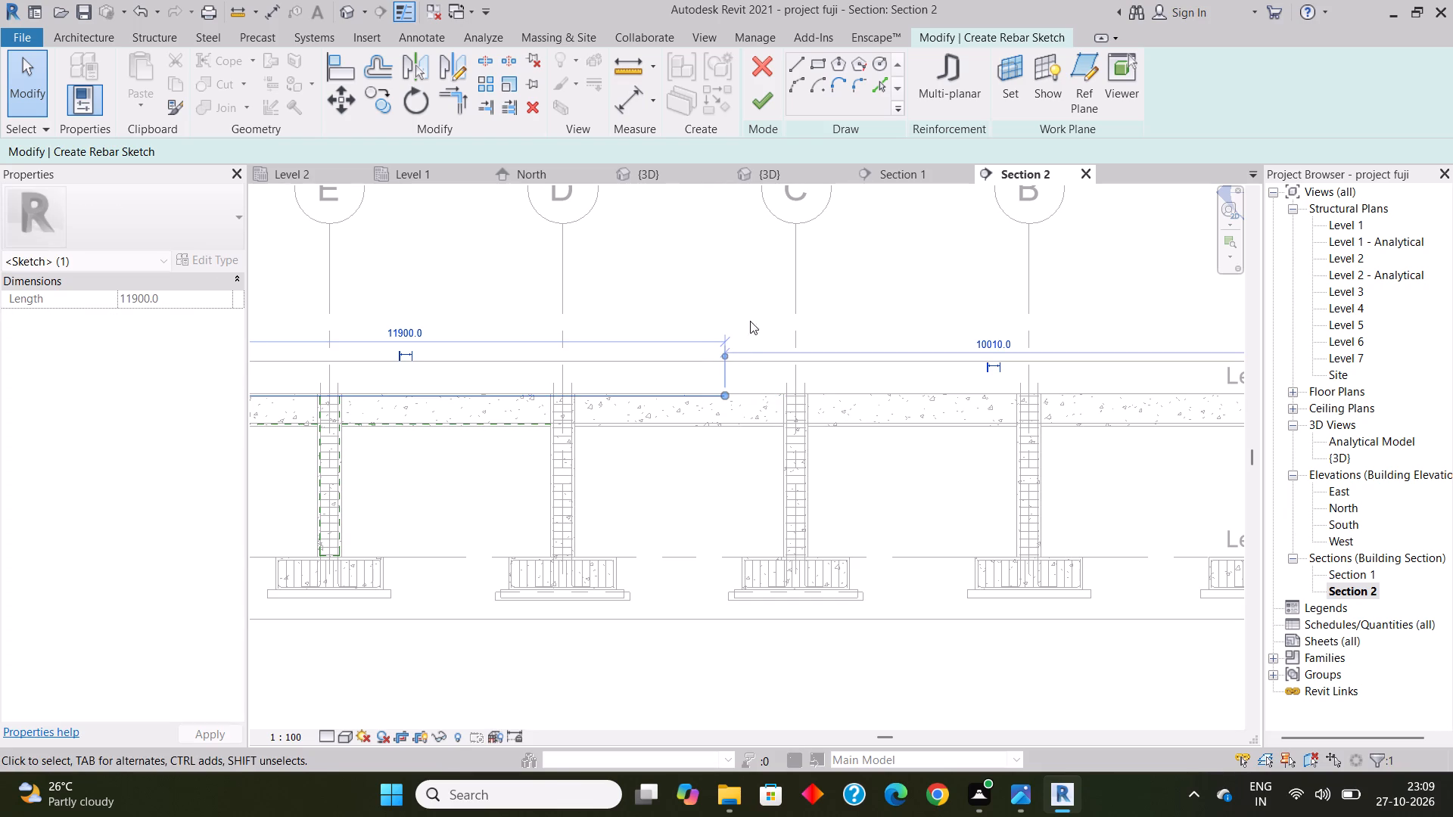
{"action": "left_click", "coordinate": [760, 94]}
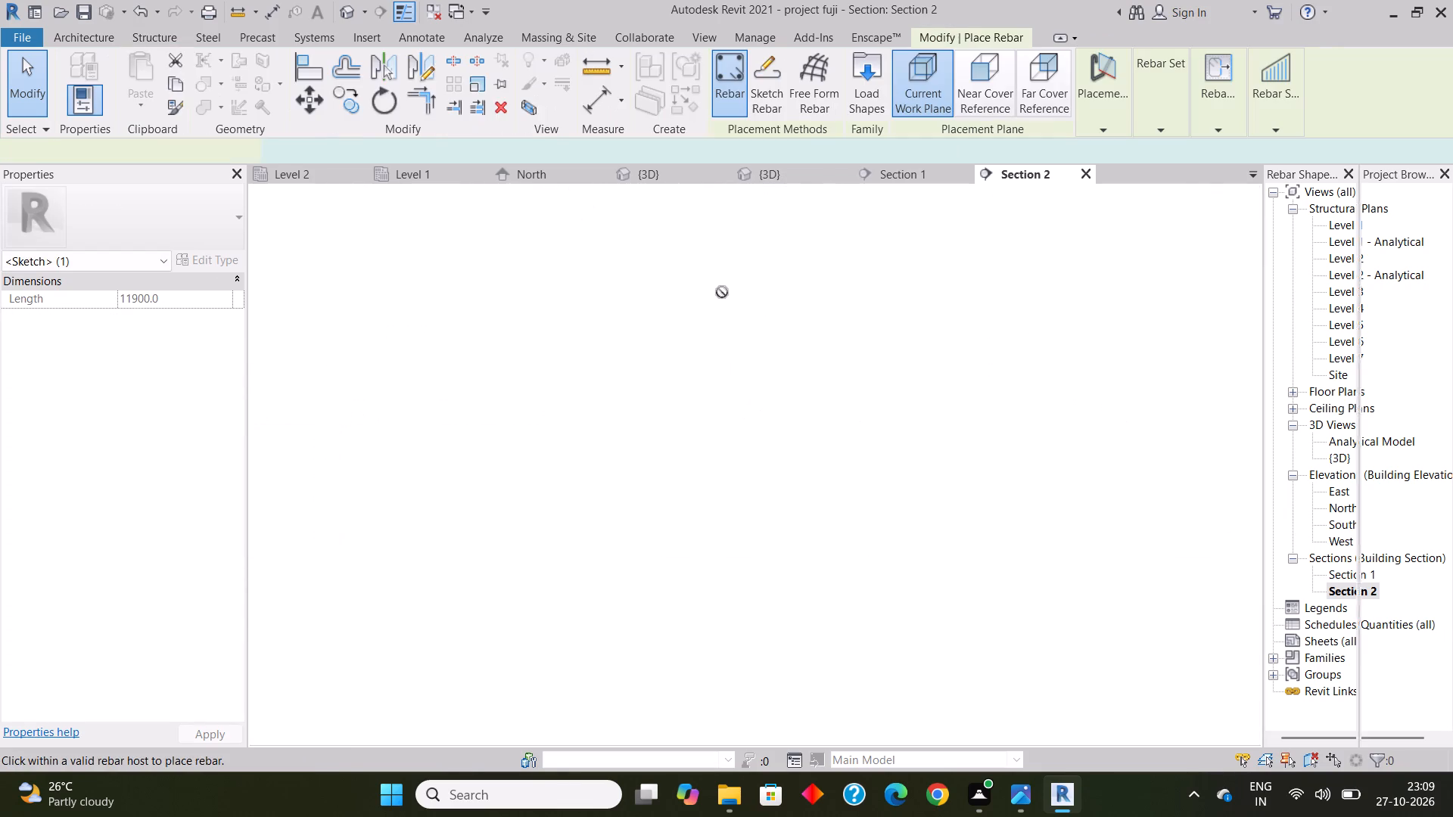
Sketch a second 20d top bar hosted by the D–C beam, running along the top cover from about 1500 mm past grid D to the grid A column's far-side bar.
{"action": "scroll", "coordinate": [742, 367], "scroll_direction": "down", "scroll_amount": 2}
{"action": "middle_click_drag", "start_coordinate": [743, 370], "coordinate": [705, 395]}
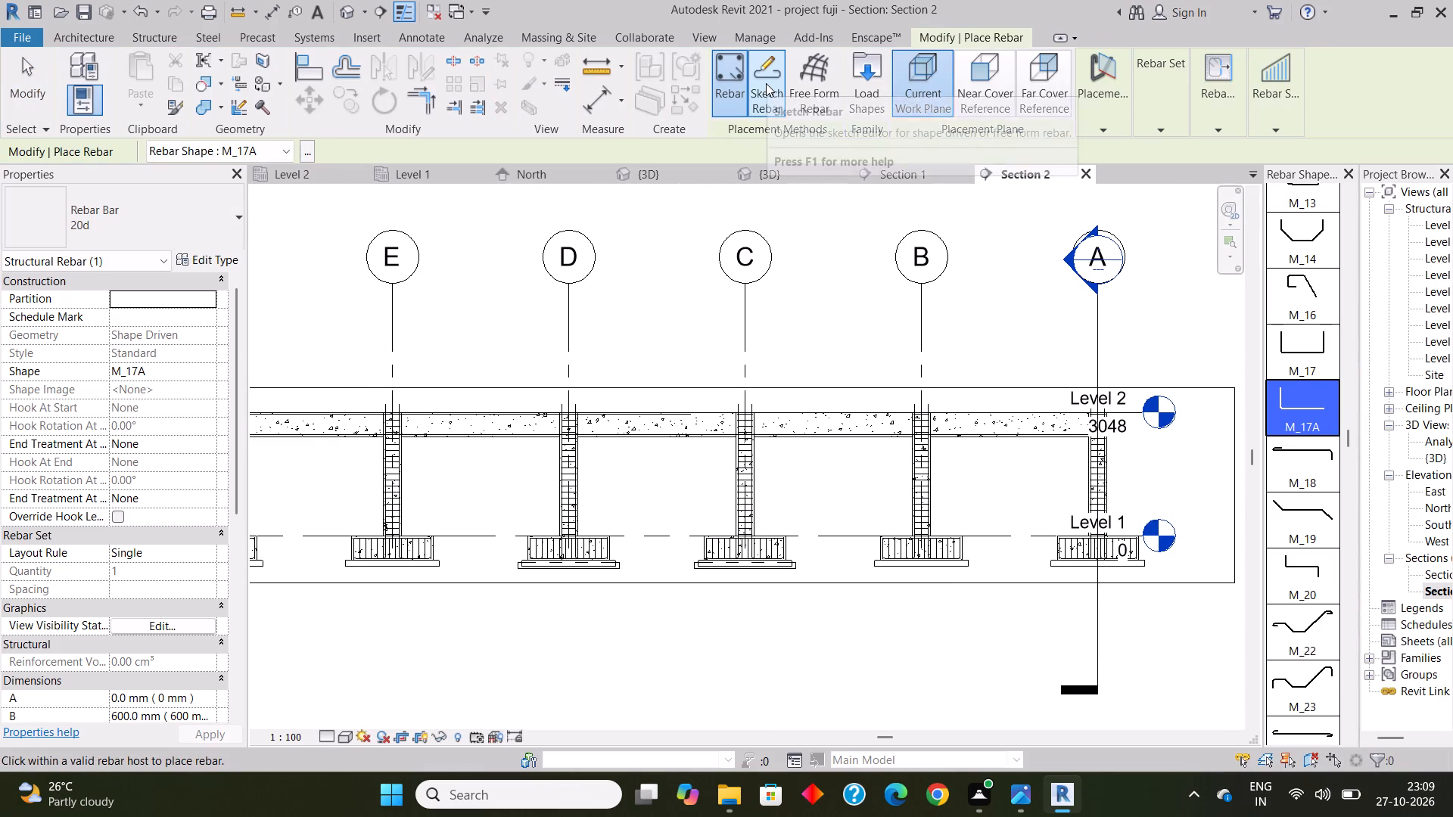
{"action": "left_click", "coordinate": [766, 83]}
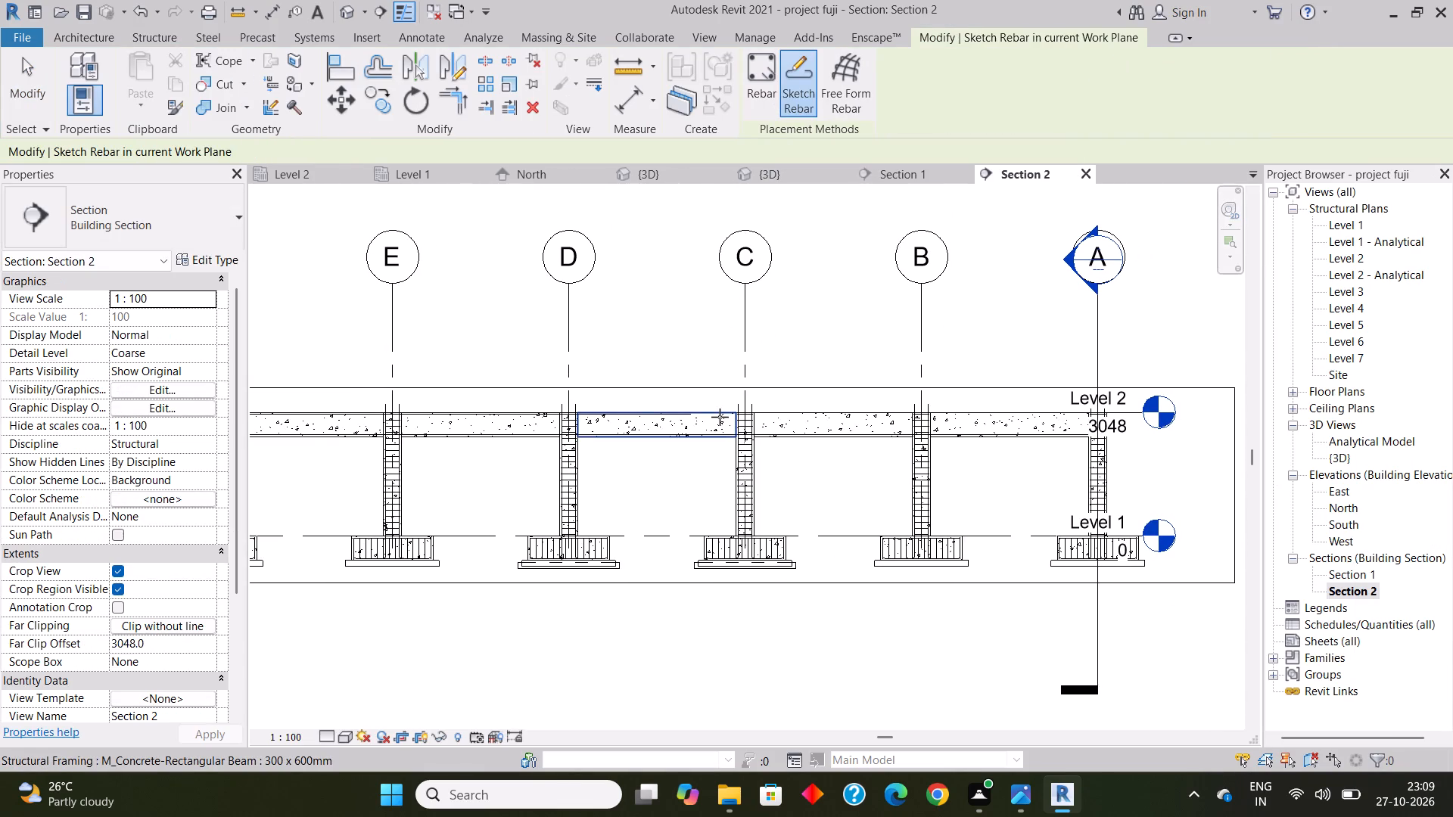
{"action": "left_click", "coordinate": [720, 417]}
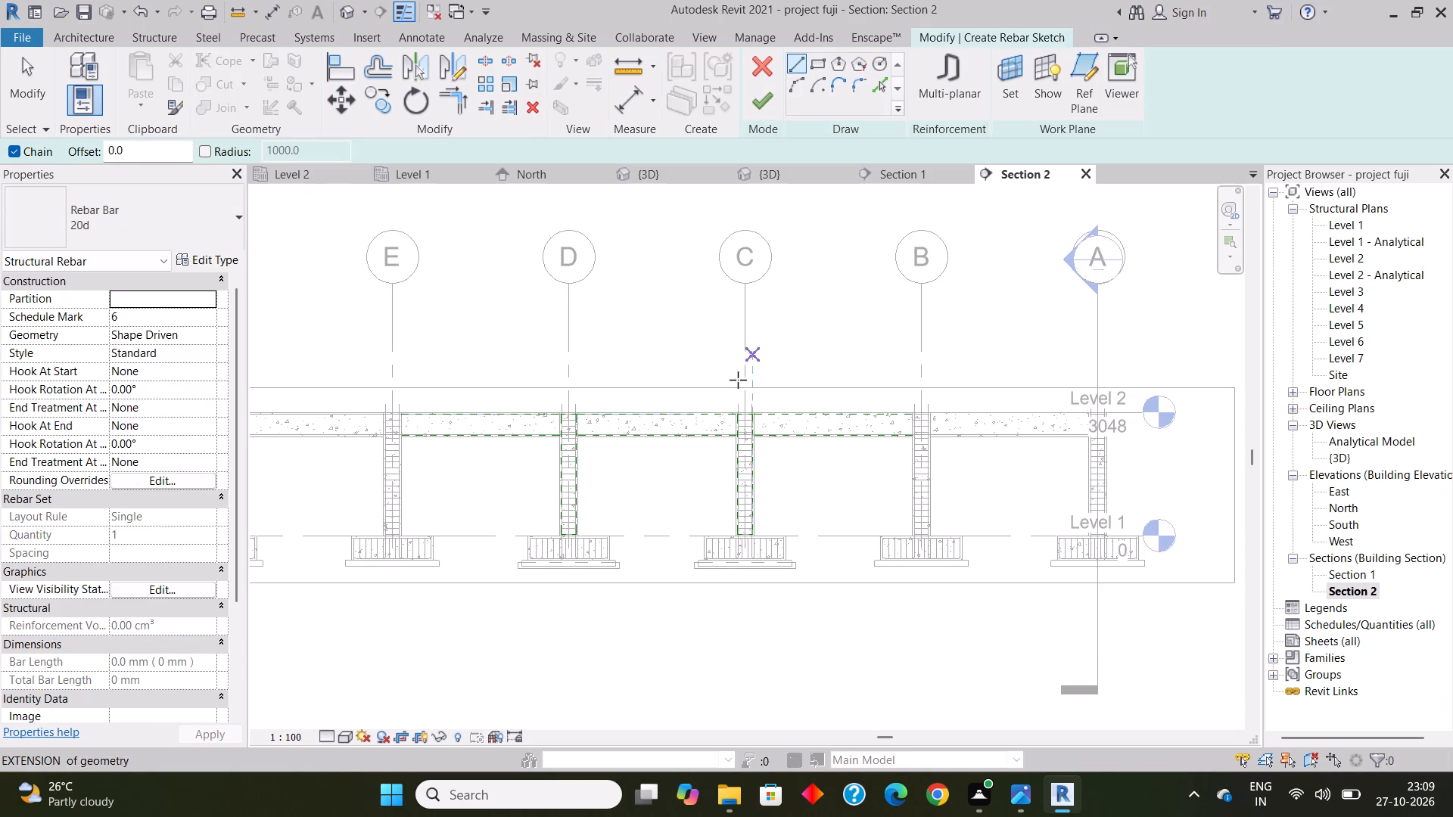
{"action": "scroll", "coordinate": [699, 425], "scroll_direction": "up", "scroll_amount": 5}
{"action": "scroll", "coordinate": [620, 422], "scroll_direction": "up", "scroll_amount": 2}
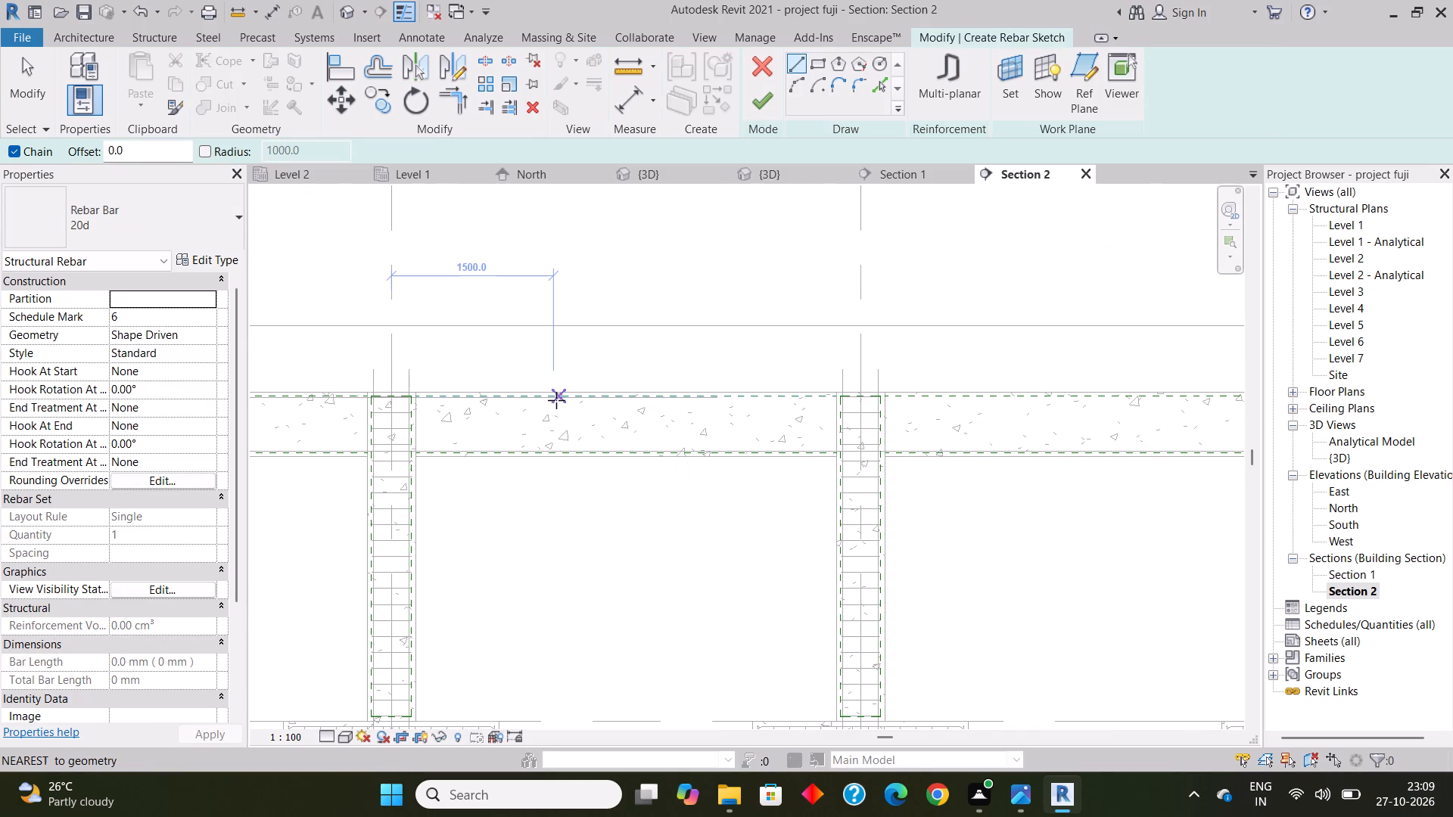
{"action": "left_click", "coordinate": [556, 400]}
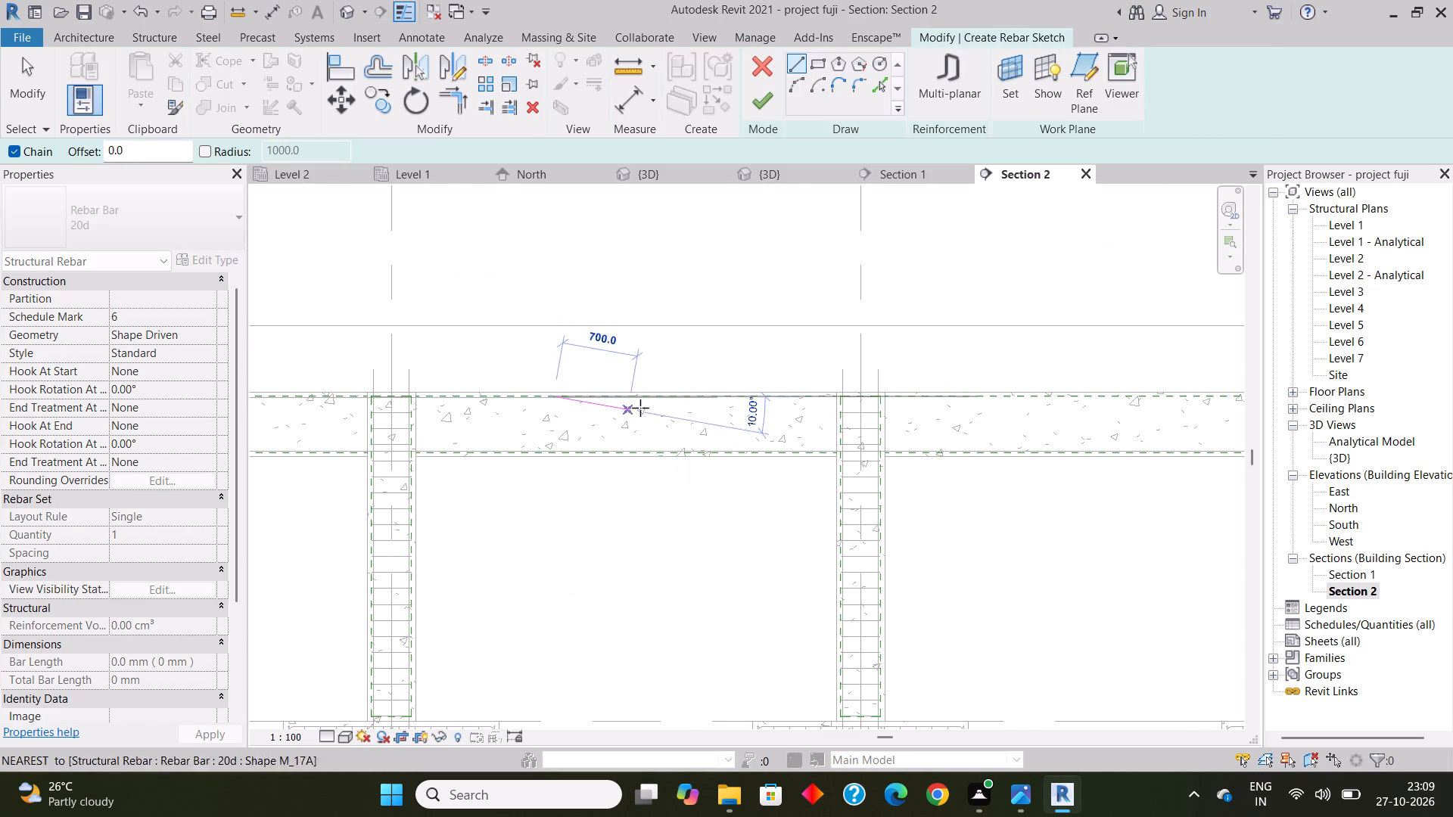
{"action": "scroll", "coordinate": [640, 408], "scroll_direction": "down", "scroll_amount": 8}
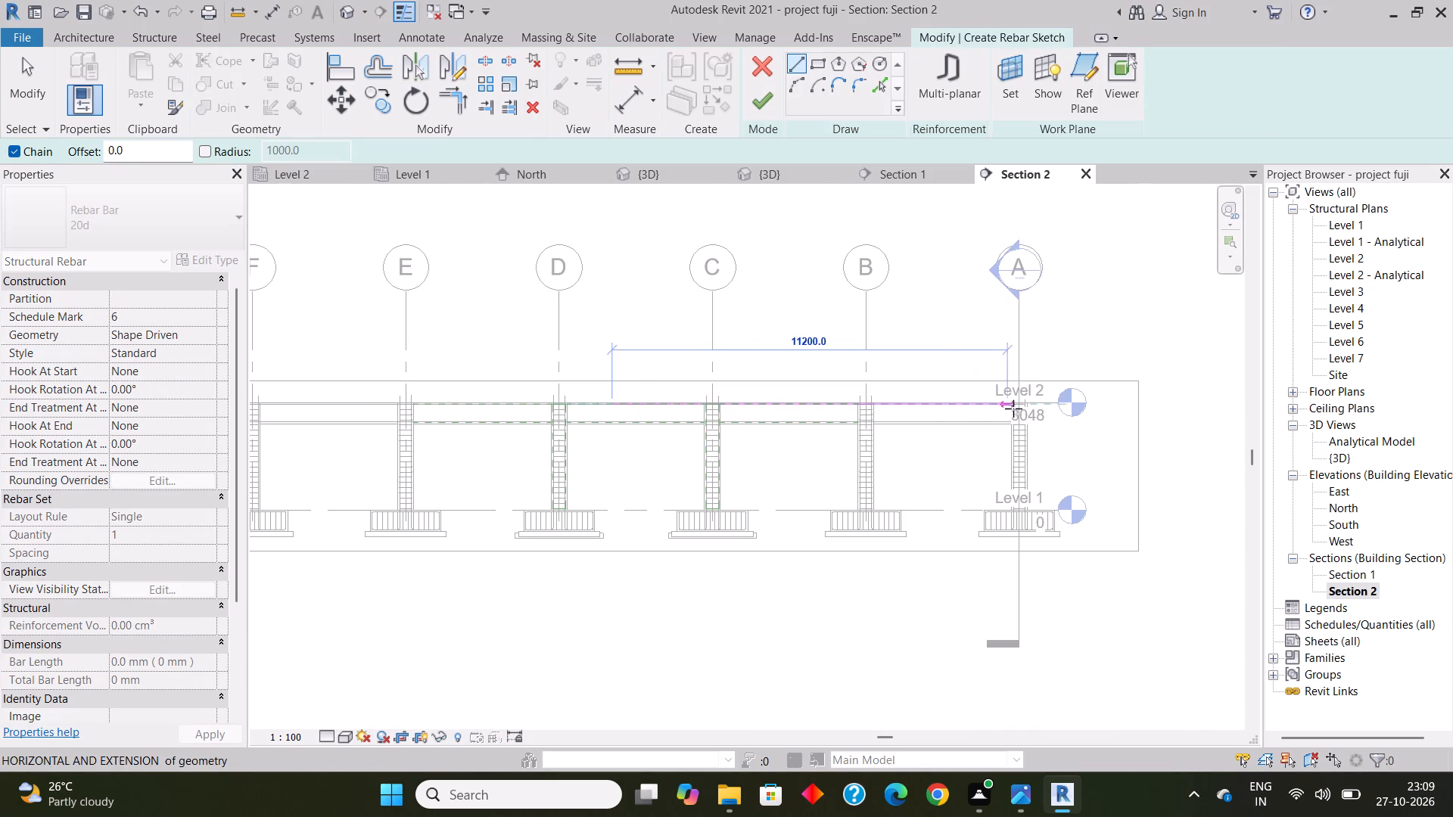
{"action": "scroll", "coordinate": [1035, 411], "scroll_direction": "up", "scroll_amount": 6}
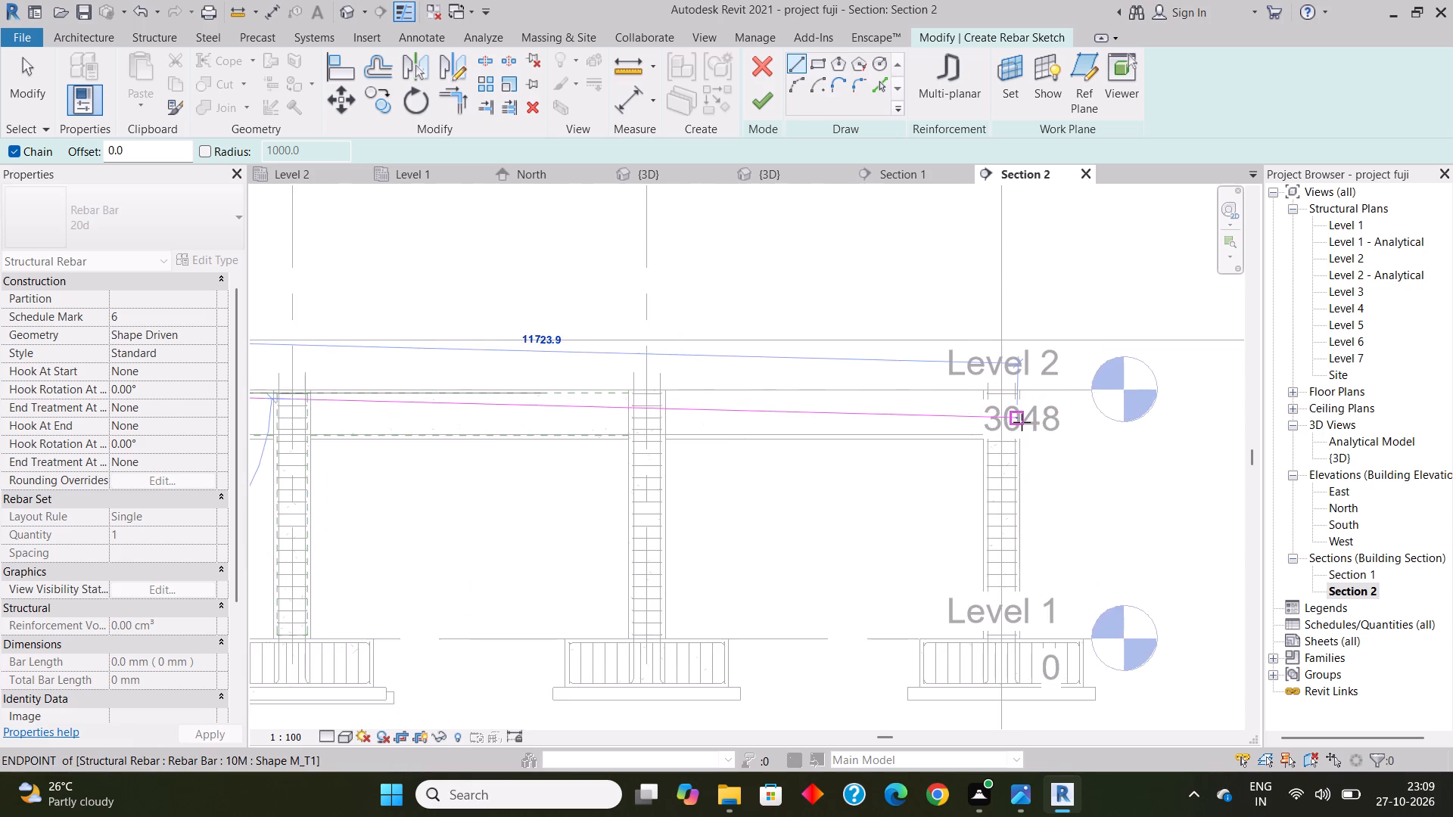
{"action": "scroll", "coordinate": [1022, 422], "scroll_direction": "up", "scroll_amount": 5}
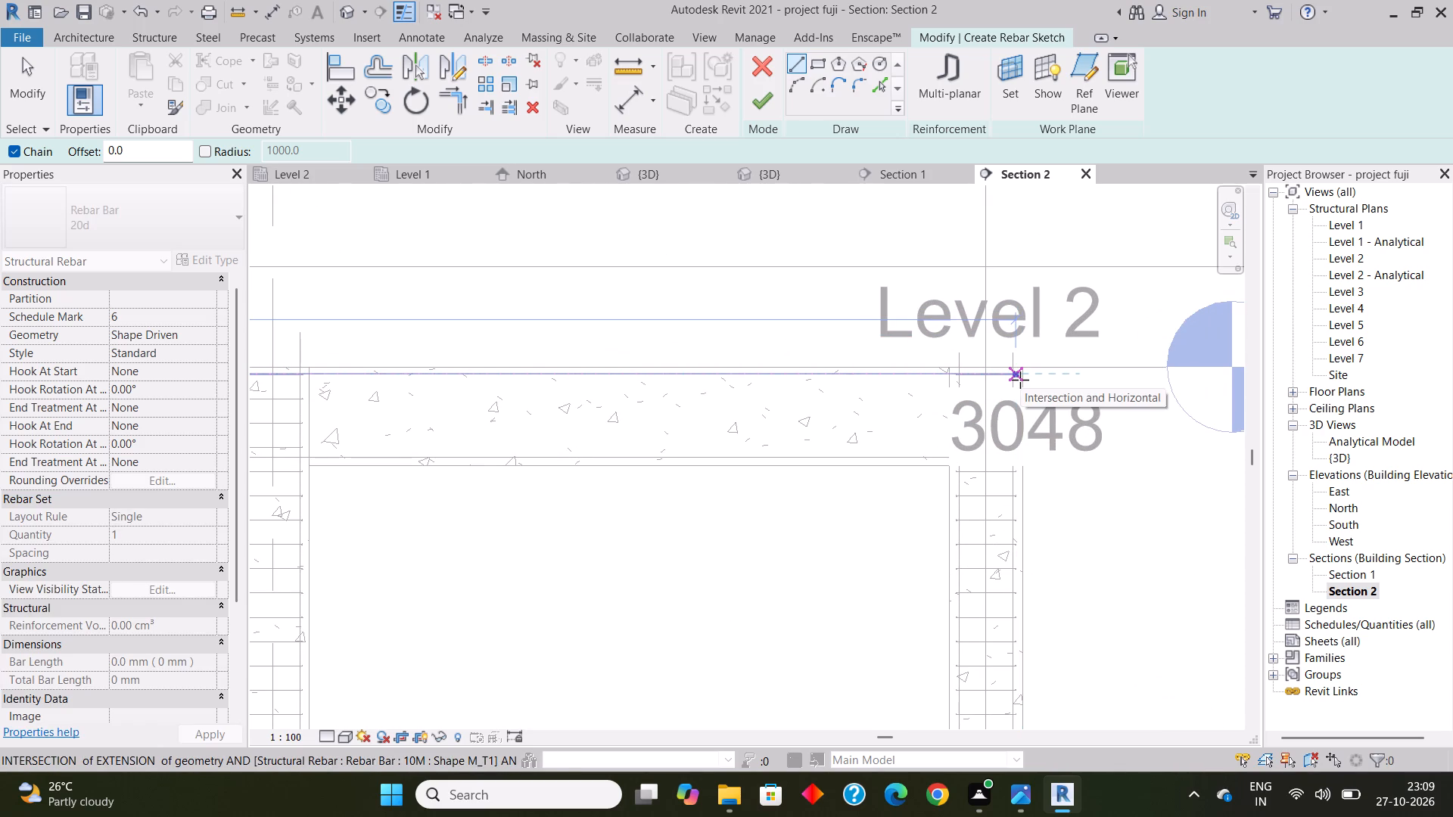
{"action": "scroll", "coordinate": [1020, 380], "scroll_direction": "up", "scroll_amount": 4}
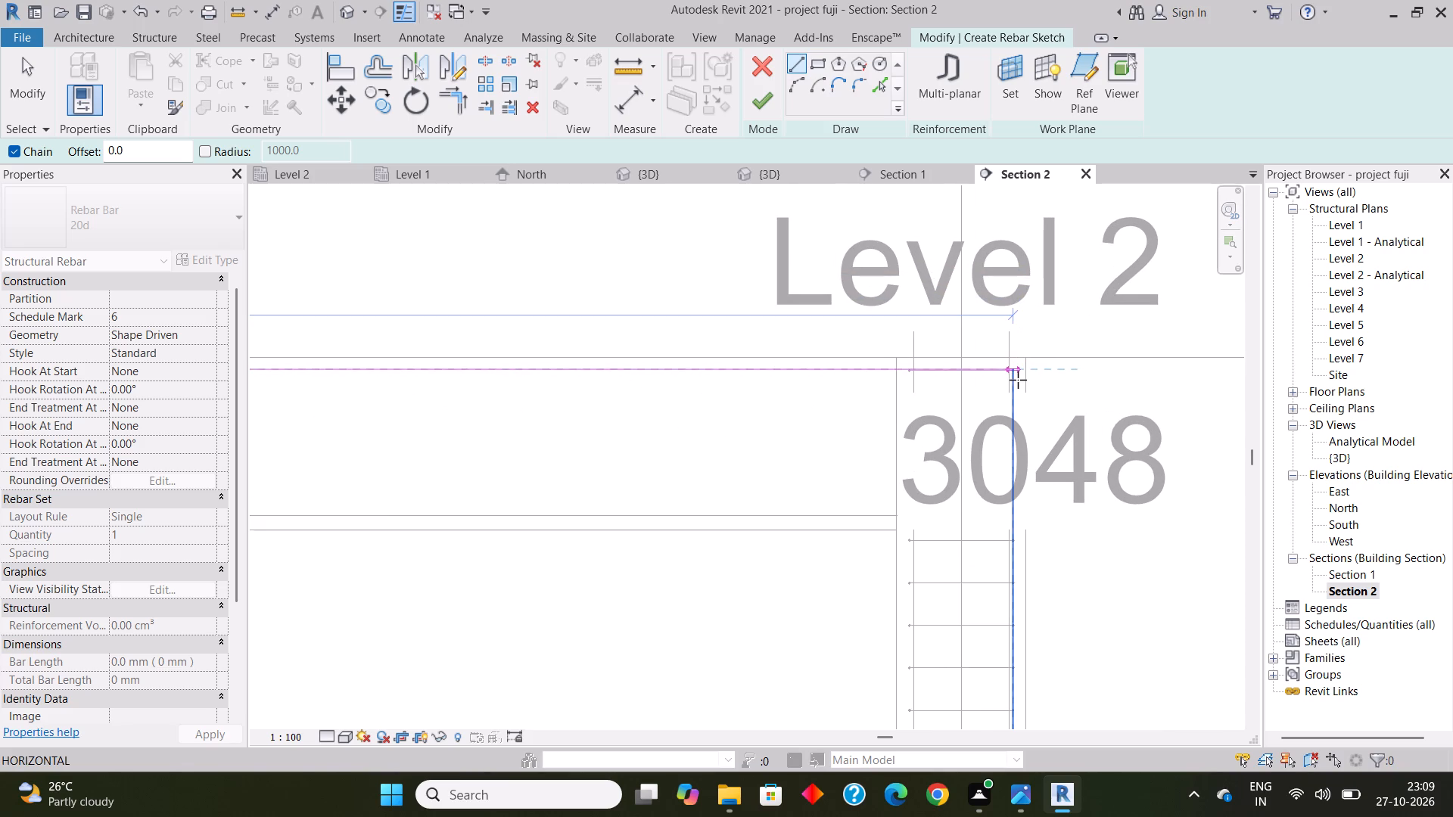
{"action": "left_click", "coordinate": [1018, 380]}
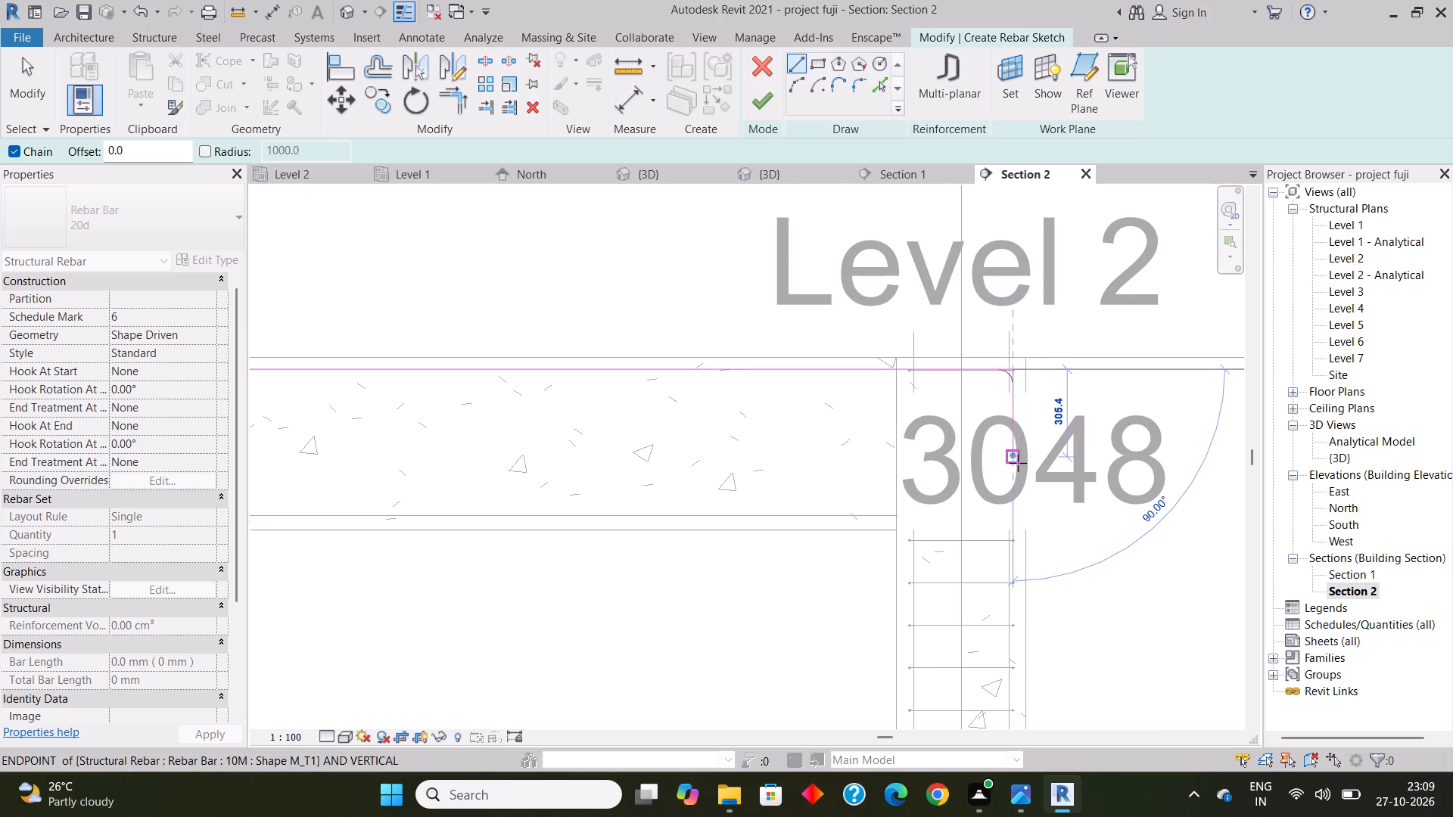
Add a downturned vertical leg about 370 mm long inside the grid A column, finish the sketch and exit rebar placement.
{"action": "left_click", "coordinate": [1018, 473]}
{"action": "key", "text": "Escape"}
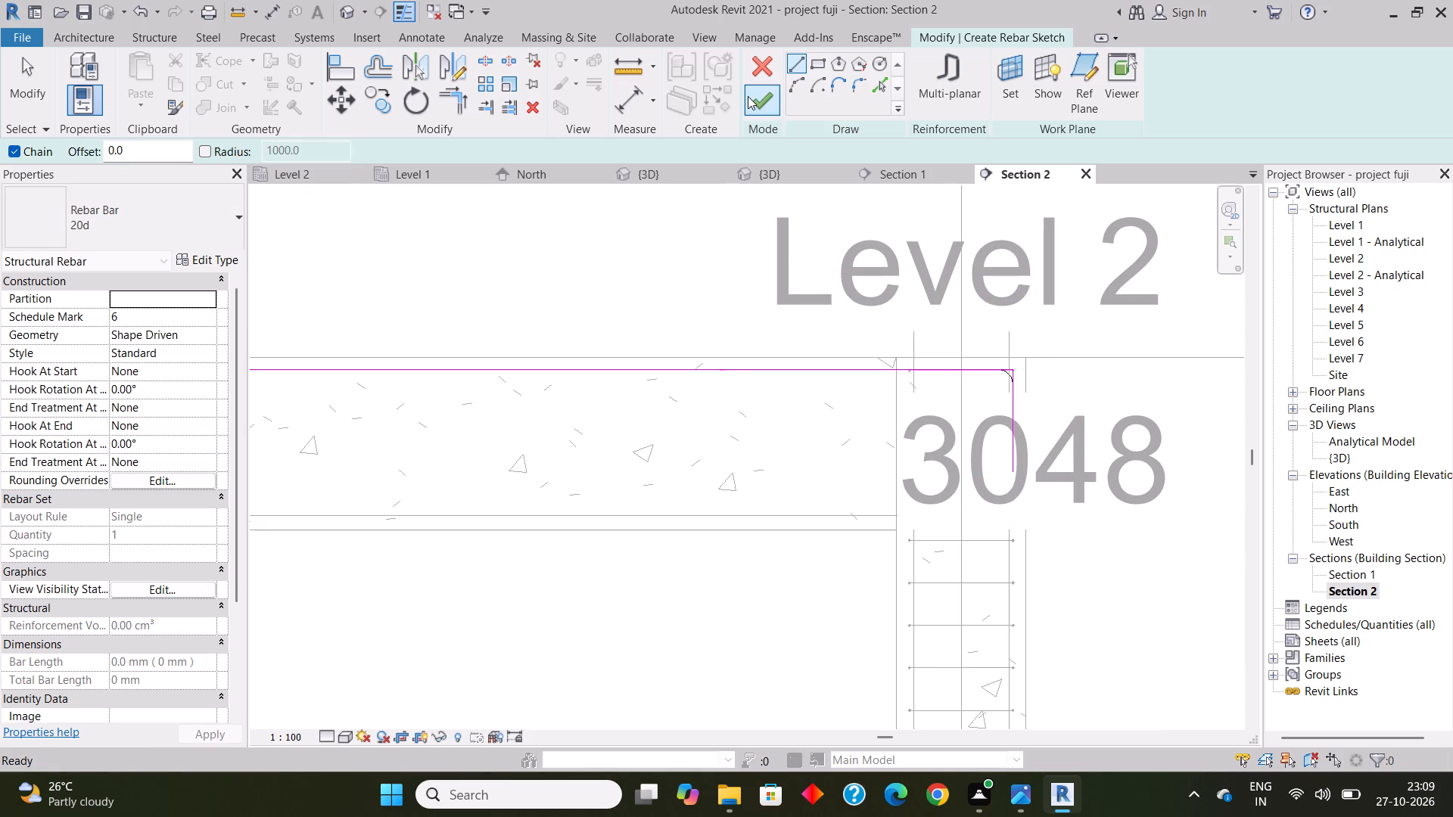
{"action": "left_click", "coordinate": [748, 96]}
{"action": "scroll", "coordinate": [841, 396], "scroll_direction": "down", "scroll_amount": 3}
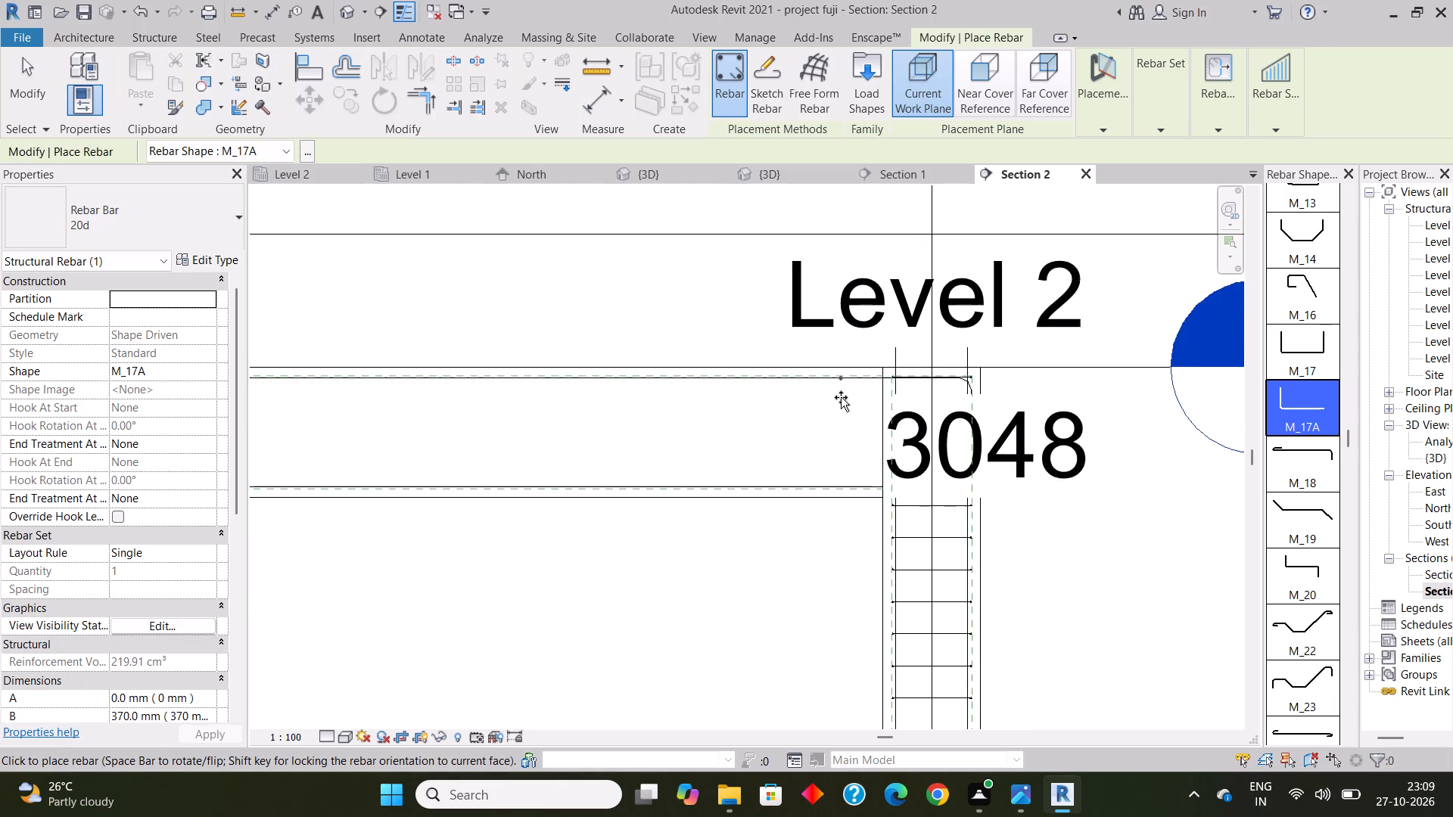
{"action": "scroll", "coordinate": [842, 396], "scroll_direction": "down", "scroll_amount": 16}
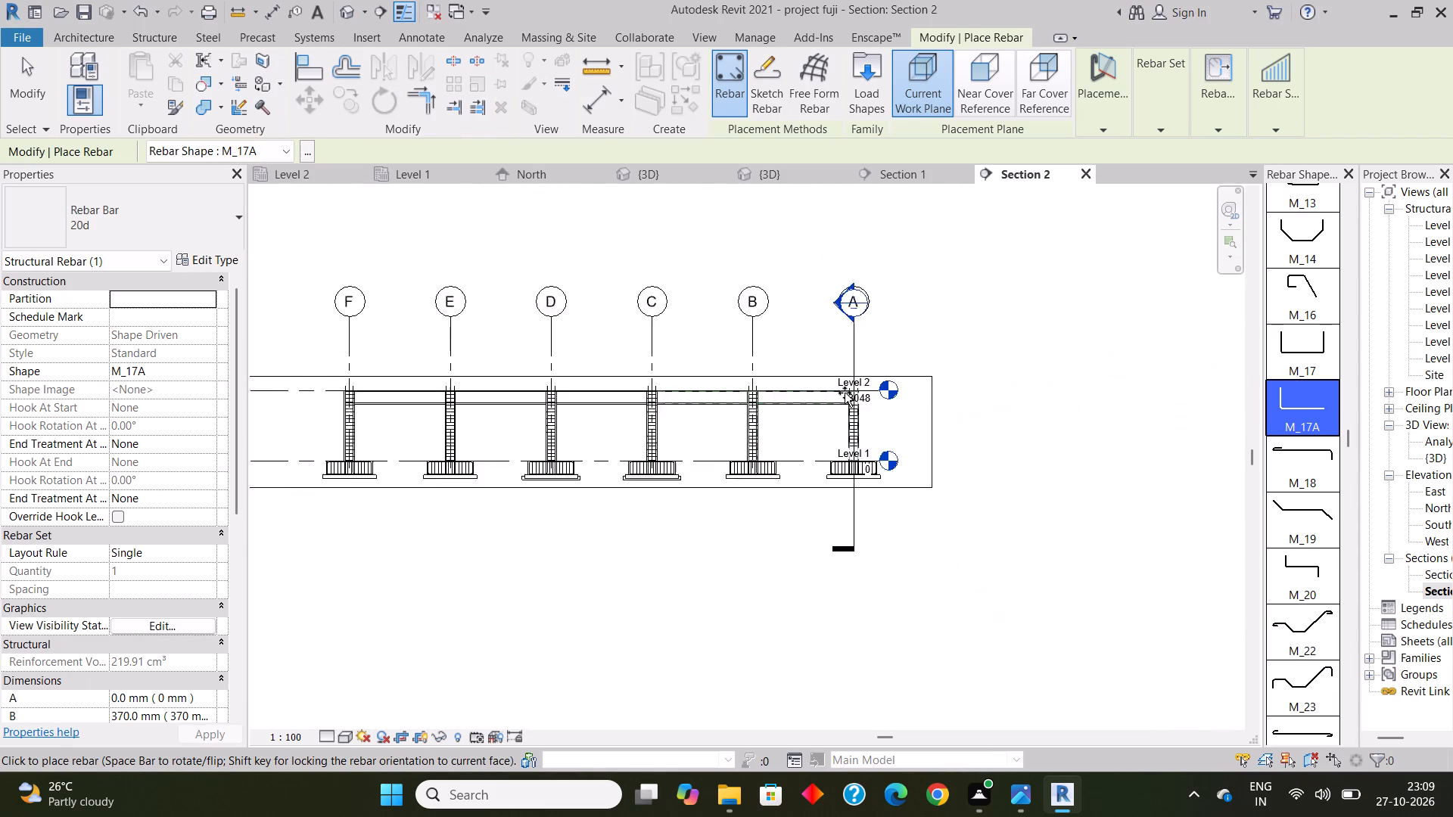
{"action": "middle_click_drag", "start_coordinate": [505, 406], "coordinate": [546, 411]}
{"action": "key", "text": "Escape"}
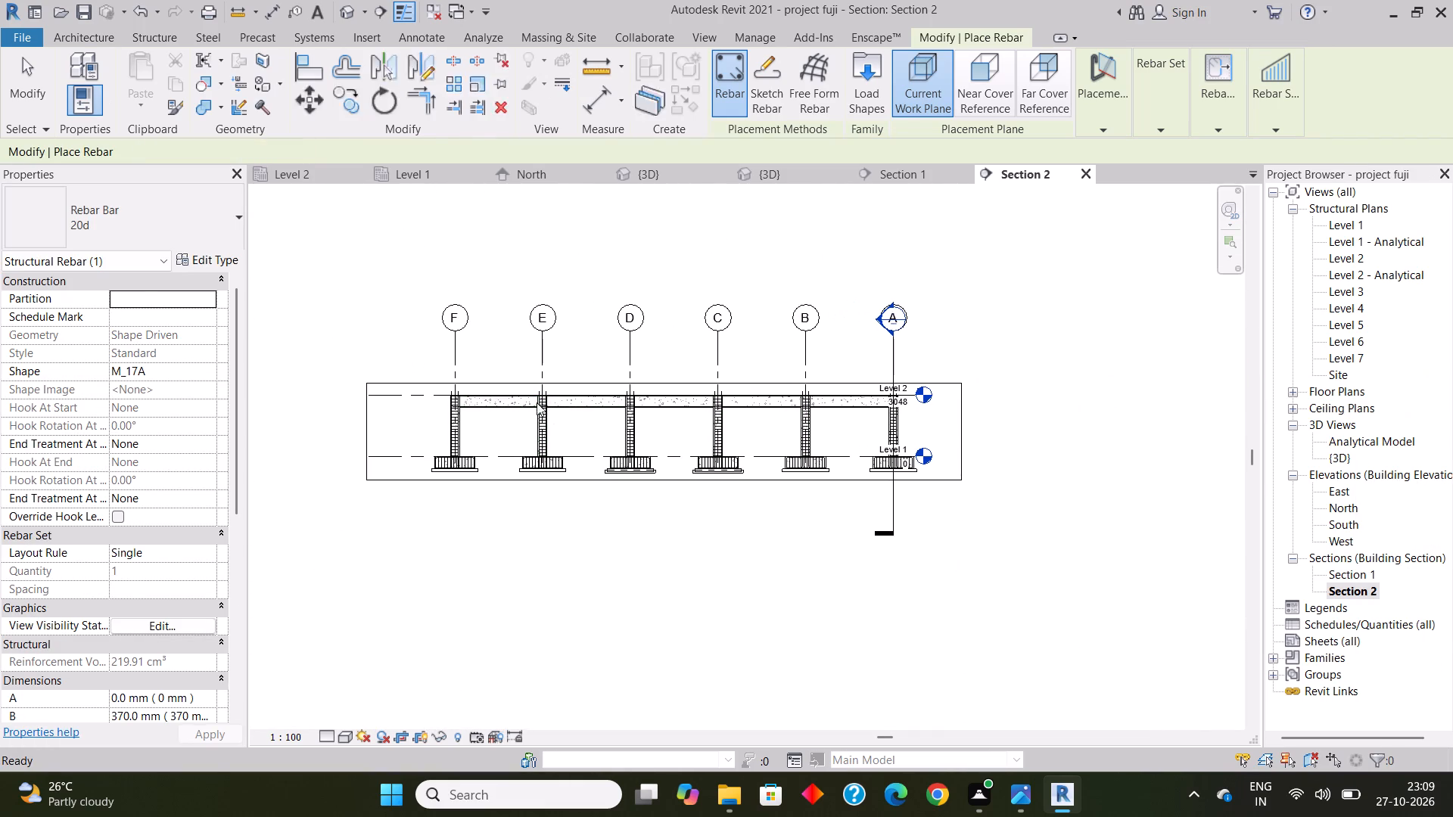
{"action": "key", "text": "Escape"}
{"action": "key", "text": "Escape"}
Select the 20d top bar starting at grid F and examine its run and its lap with the other top bar between grids D and C.
{"action": "scroll", "coordinate": [495, 394], "scroll_direction": "up", "scroll_amount": 9}
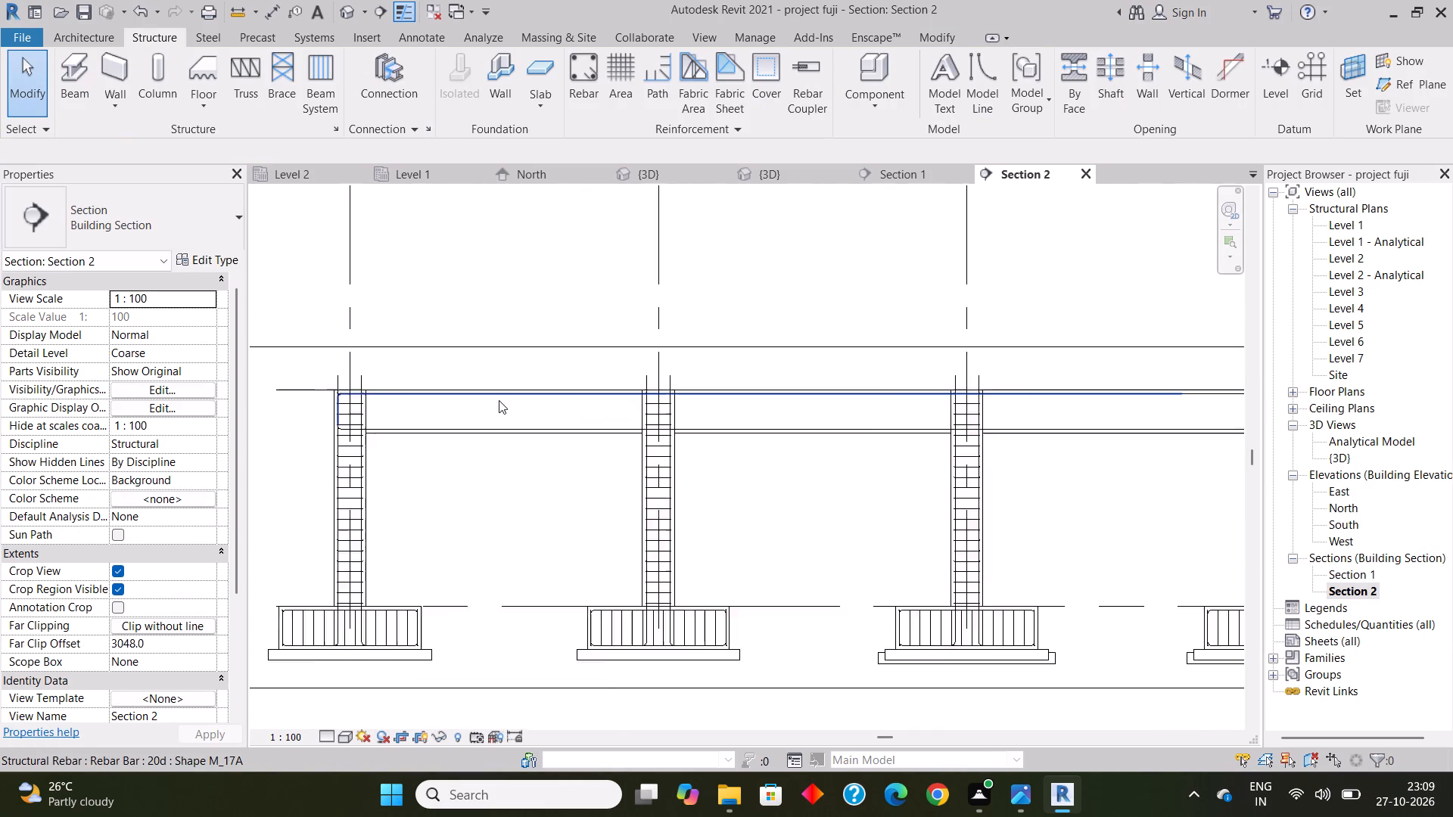
{"action": "scroll", "coordinate": [499, 400], "scroll_direction": "up", "scroll_amount": 2}
{"action": "scroll", "coordinate": [571, 390], "scroll_direction": "up", "scroll_amount": 3}
{"action": "left_click", "coordinate": [571, 390]}
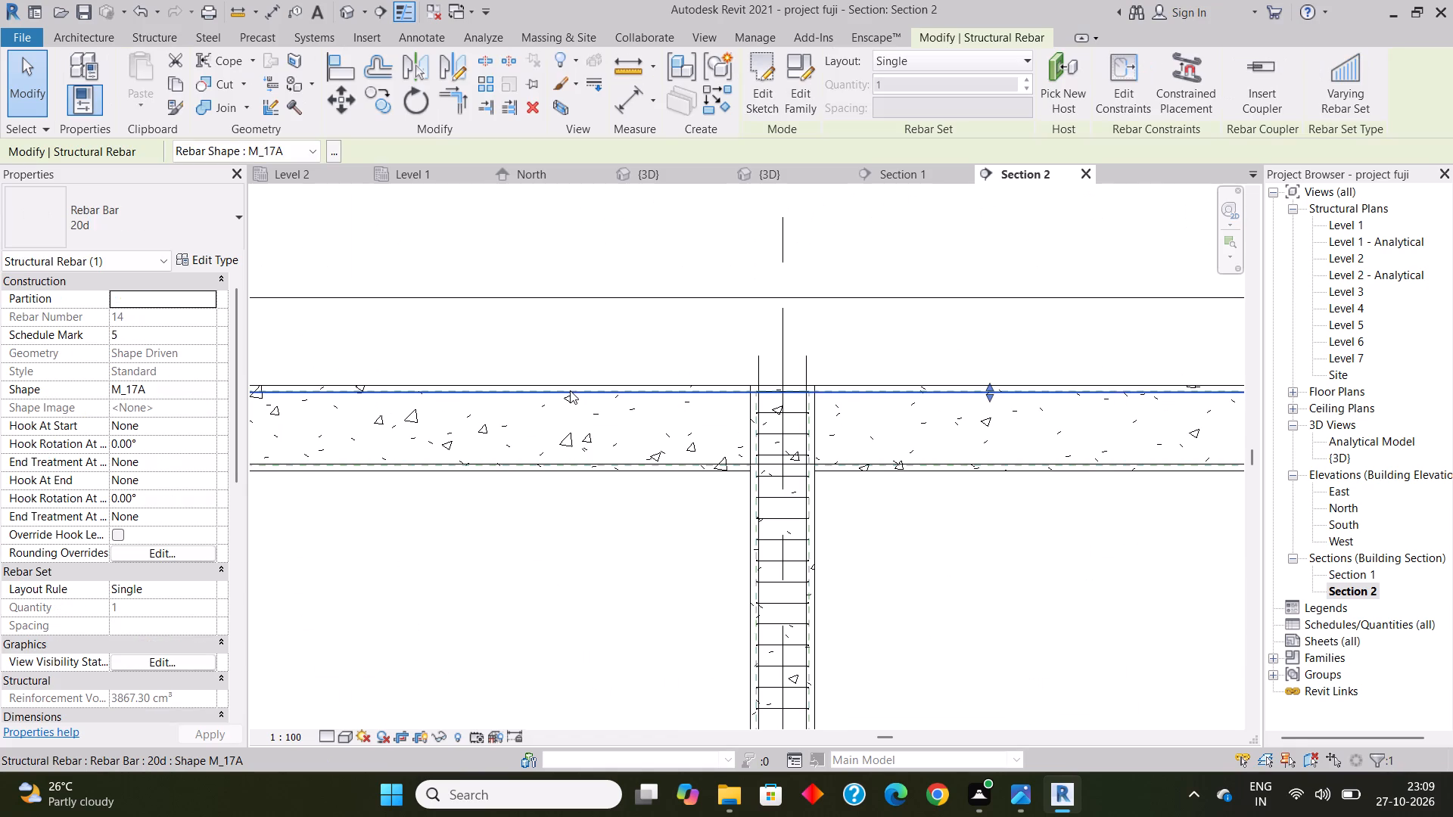
{"action": "scroll", "coordinate": [480, 399], "scroll_direction": "down", "scroll_amount": 10}
{"action": "scroll", "coordinate": [745, 404], "scroll_direction": "up", "scroll_amount": 1}
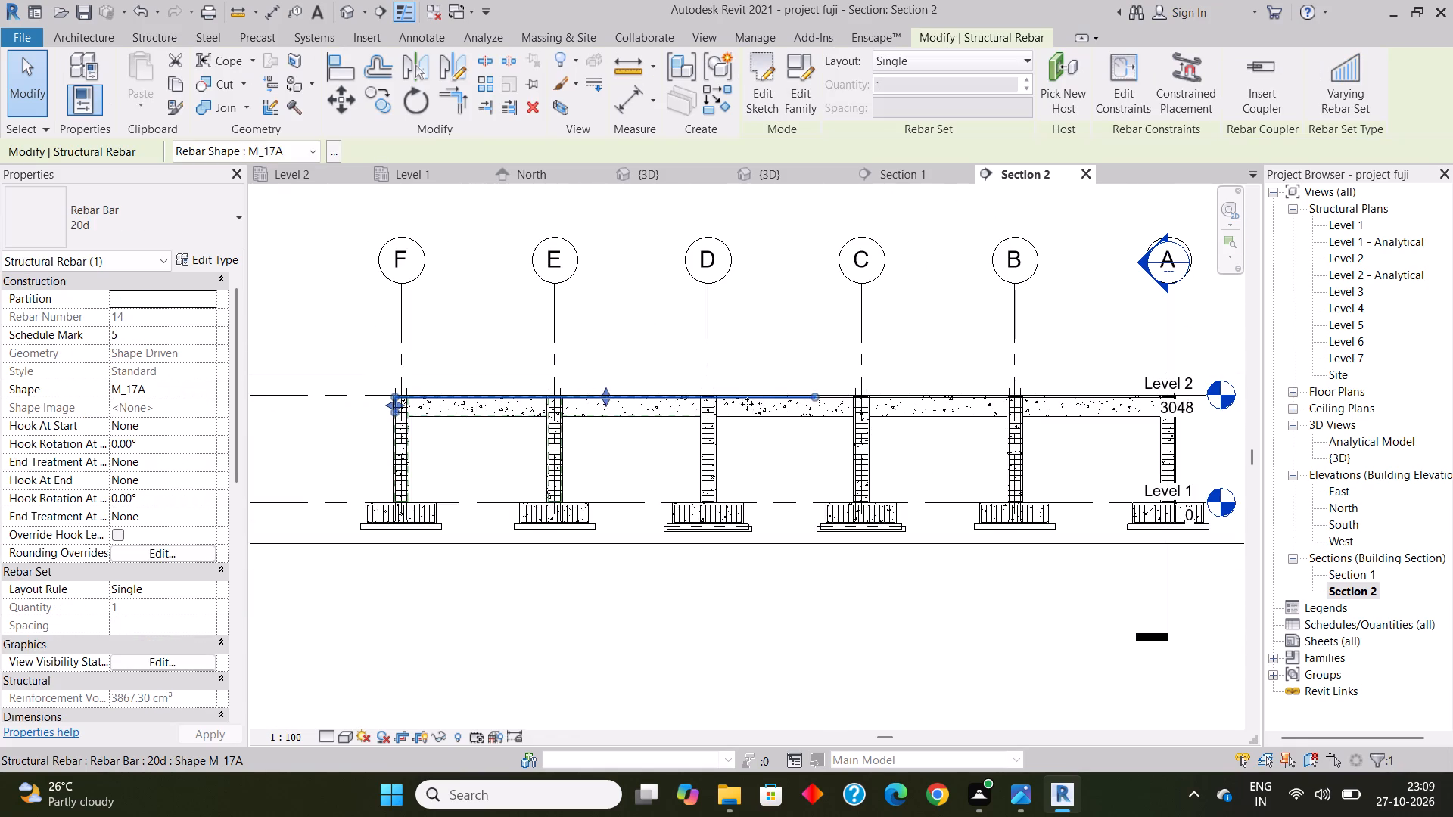
{"action": "scroll", "coordinate": [747, 404], "scroll_direction": "up", "scroll_amount": 2}
{"action": "scroll", "coordinate": [857, 402], "scroll_direction": "up", "scroll_amount": 3}
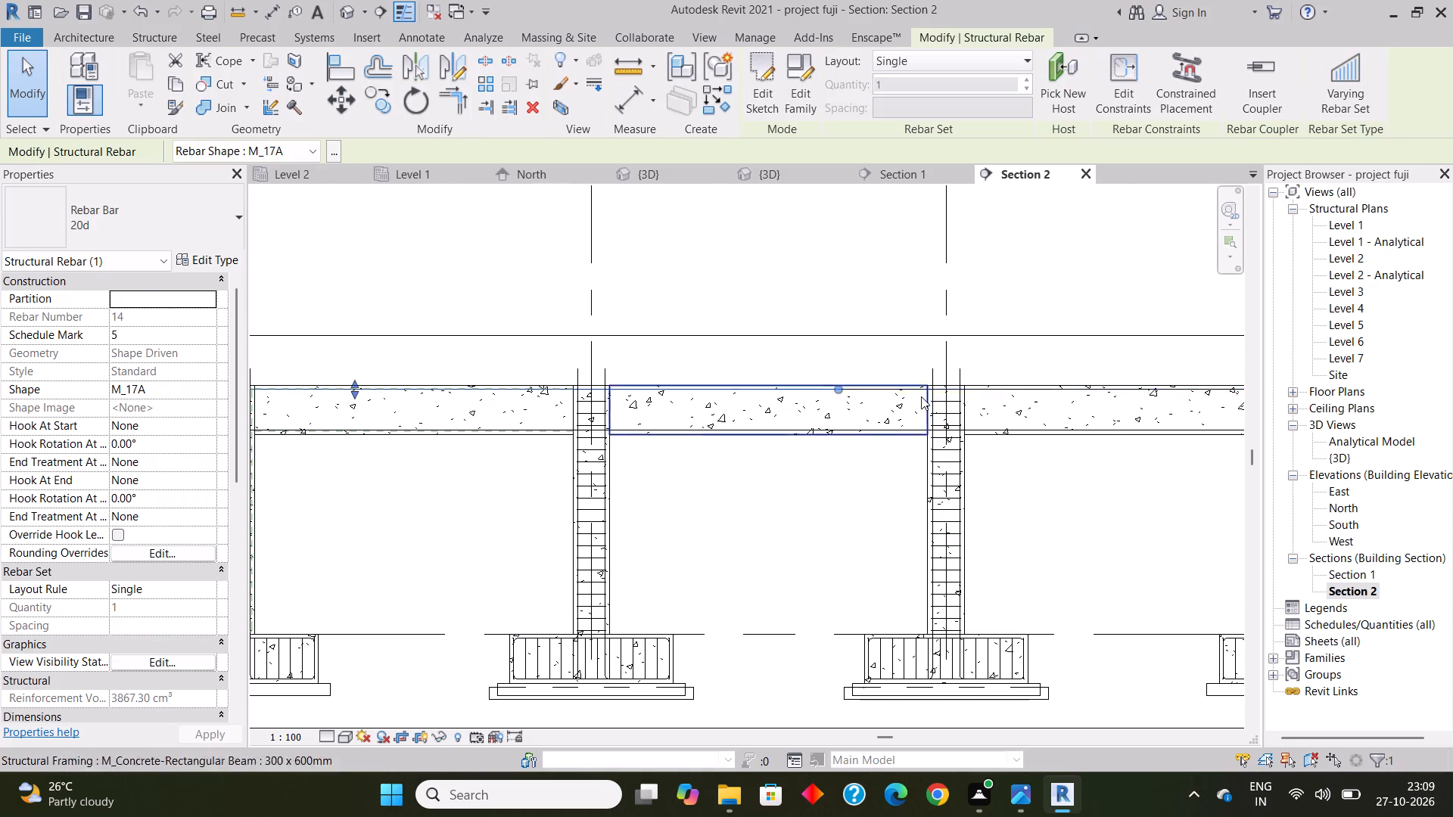
{"action": "scroll", "coordinate": [856, 399], "scroll_direction": "up", "scroll_amount": 2}
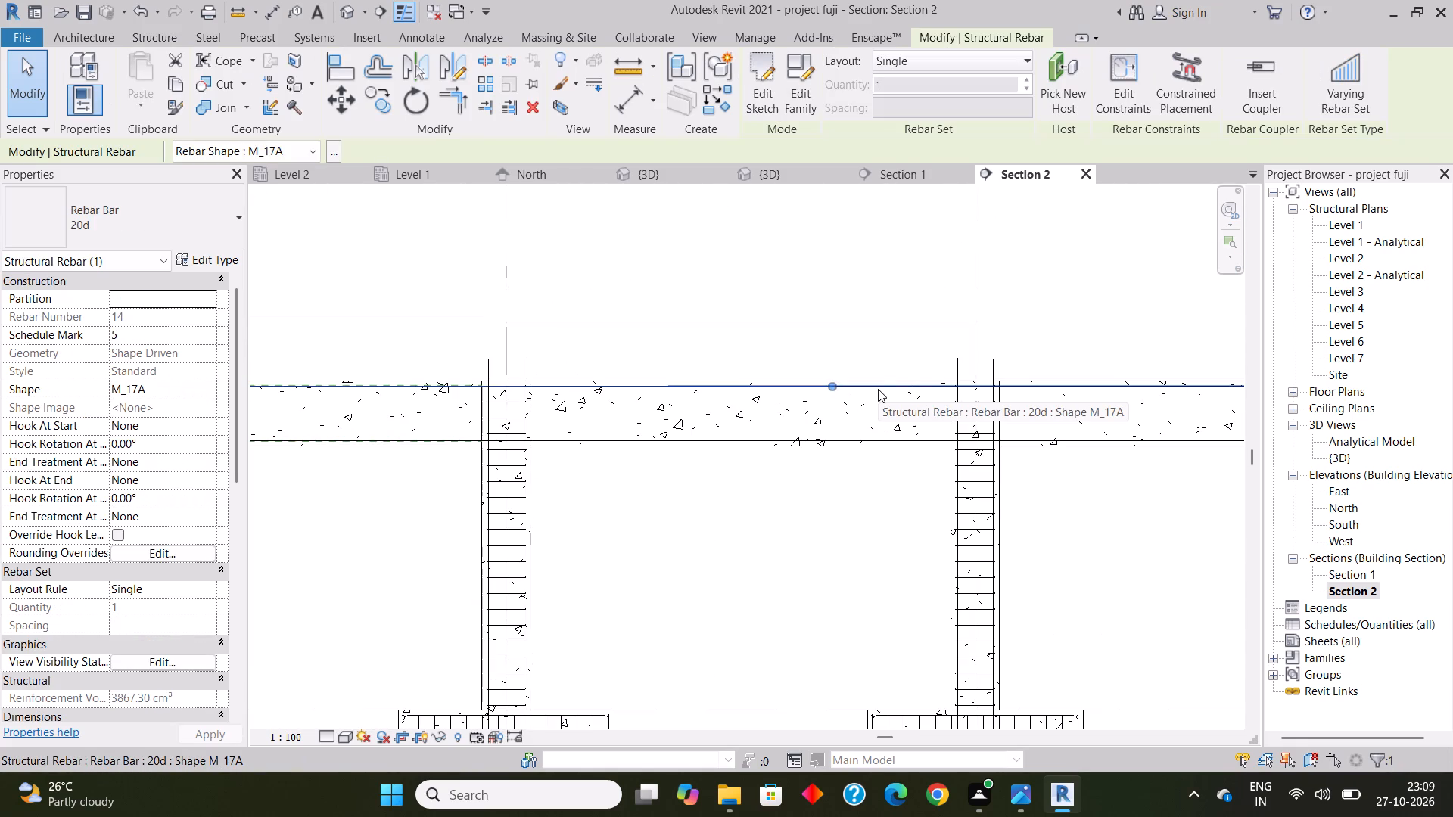
Set both lapped 20d top bars in the grid 5 beams to a Fixed Number layout with quantity 4.
{"action": "left_click", "coordinate": [878, 389], "text": "ctrl"}
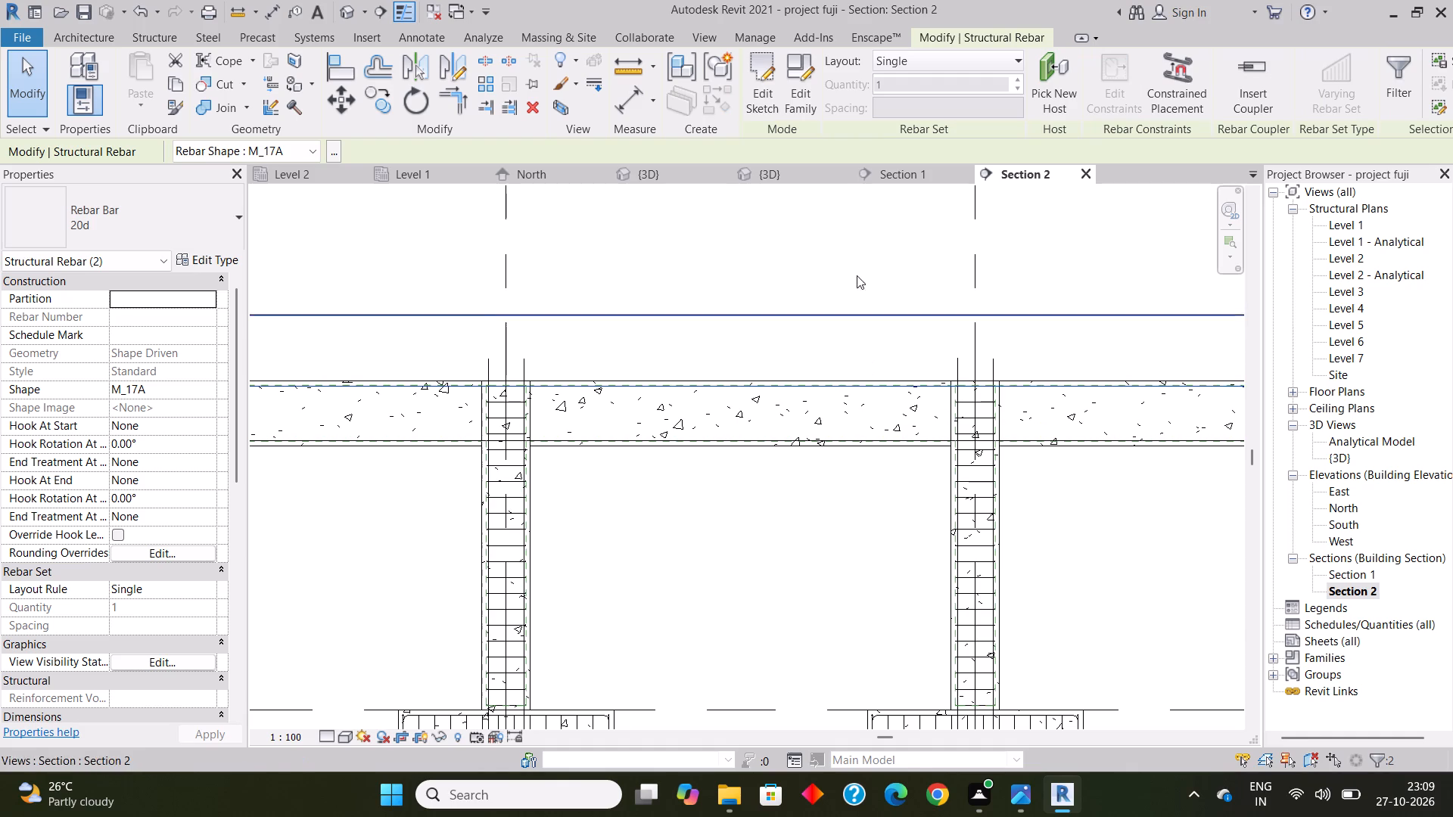
{"action": "left_click", "coordinate": [908, 67]}
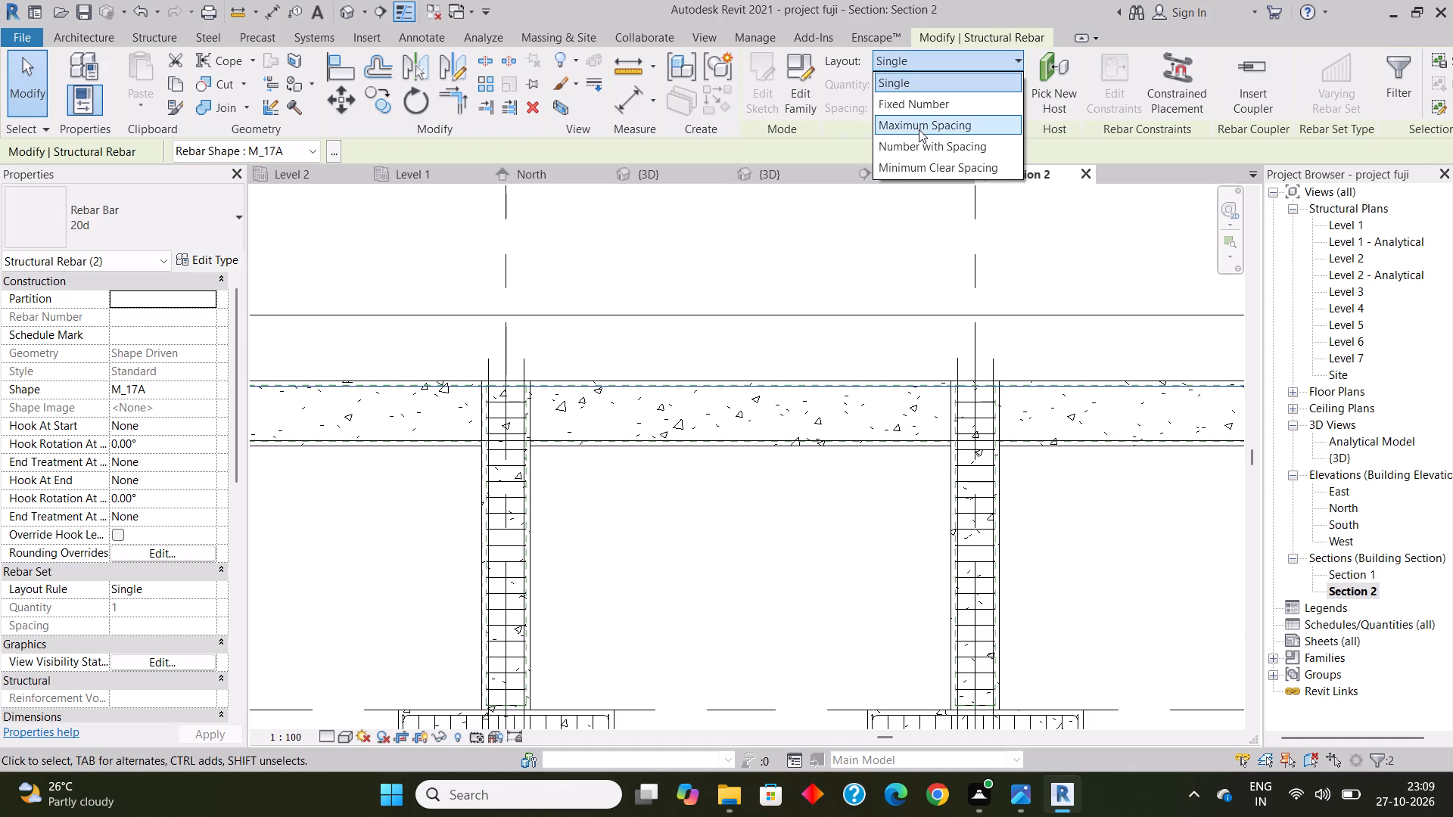
{"action": "left_click", "coordinate": [915, 104]}
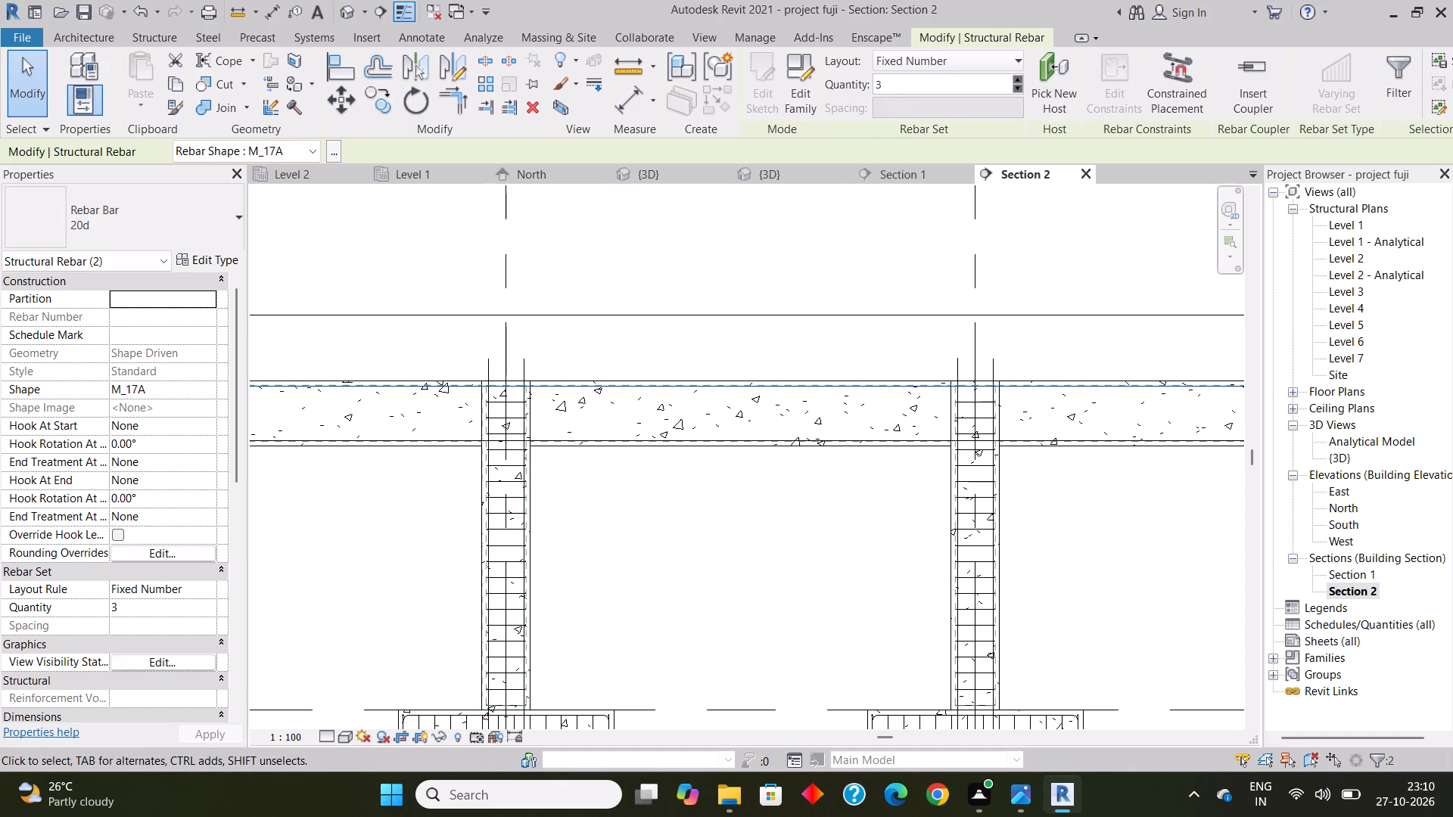
{"action": "left_click_drag", "start_coordinate": [893, 86], "coordinate": [838, 86]}
{"action": "key", "text": "4"}
{"action": "key", "text": "Return"}
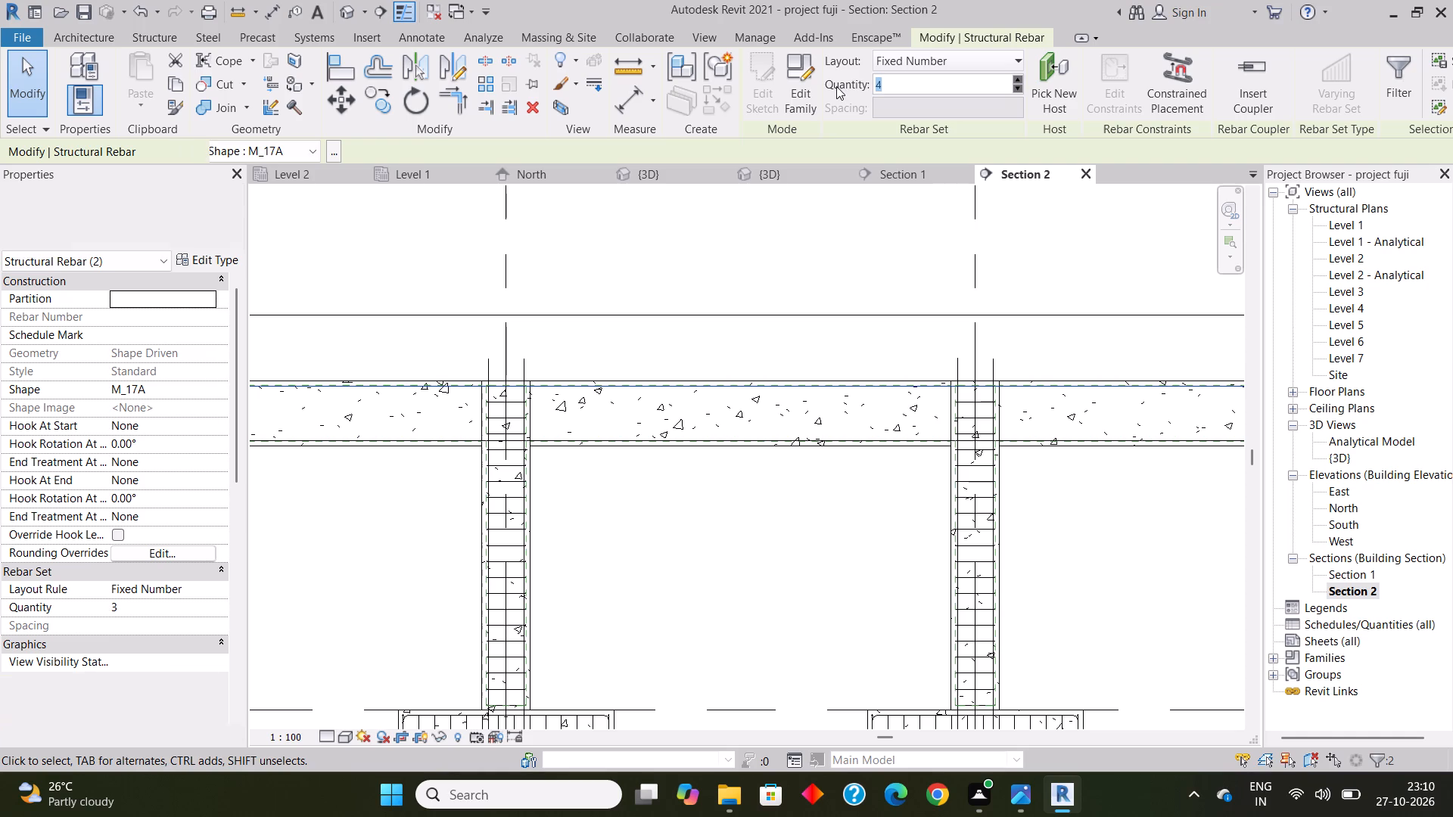
{"action": "scroll", "coordinate": [742, 420], "scroll_direction": "down", "scroll_amount": 3}
{"action": "scroll", "coordinate": [851, 433], "scroll_direction": "down", "scroll_amount": 3}
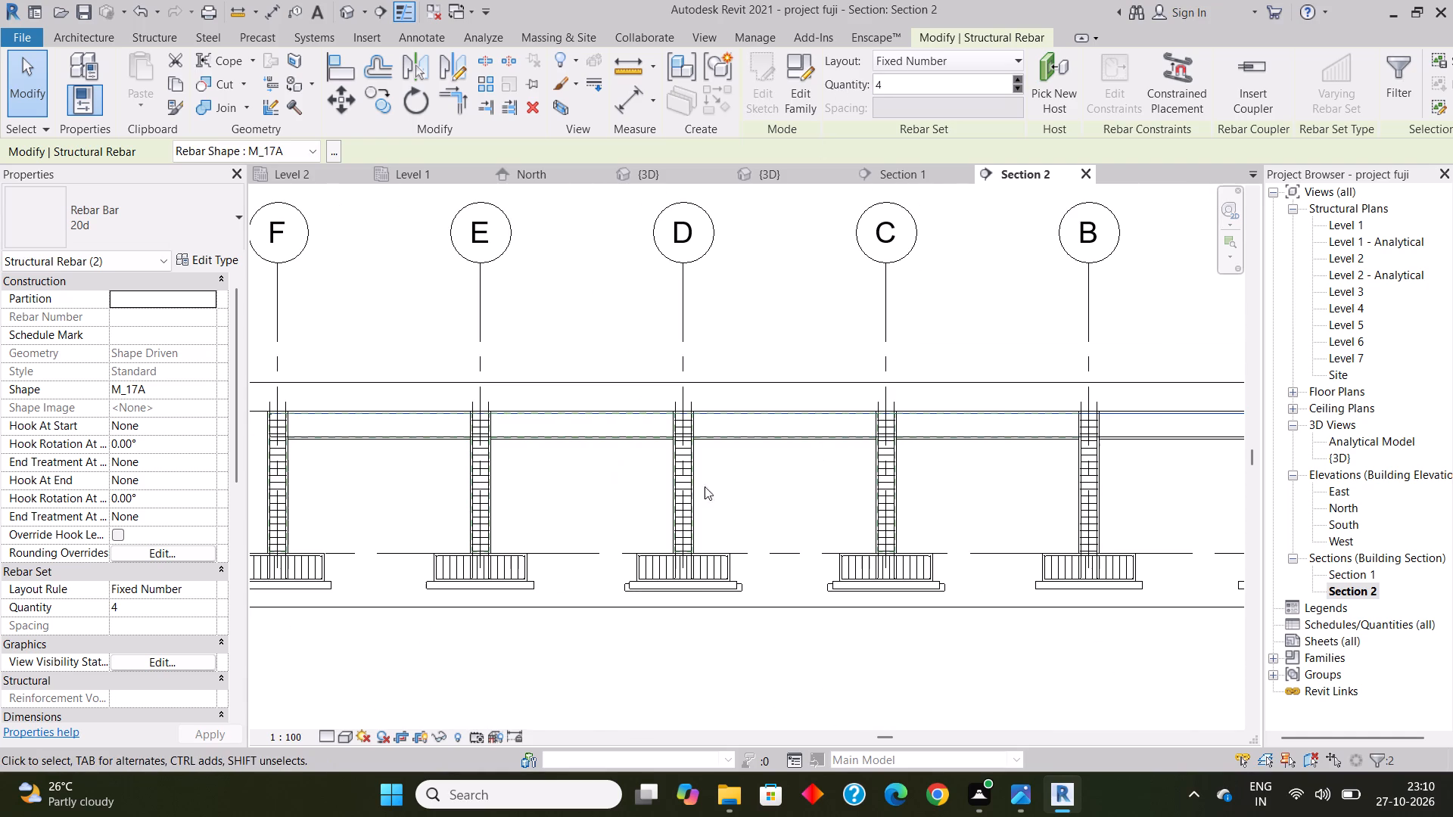
{"action": "left_click", "coordinate": [590, 490]}
Set both 20d bottom bars in the grid 5 beams to a Fixed Number layout with quantity 4.
{"action": "left_click", "coordinate": [422, 434]}
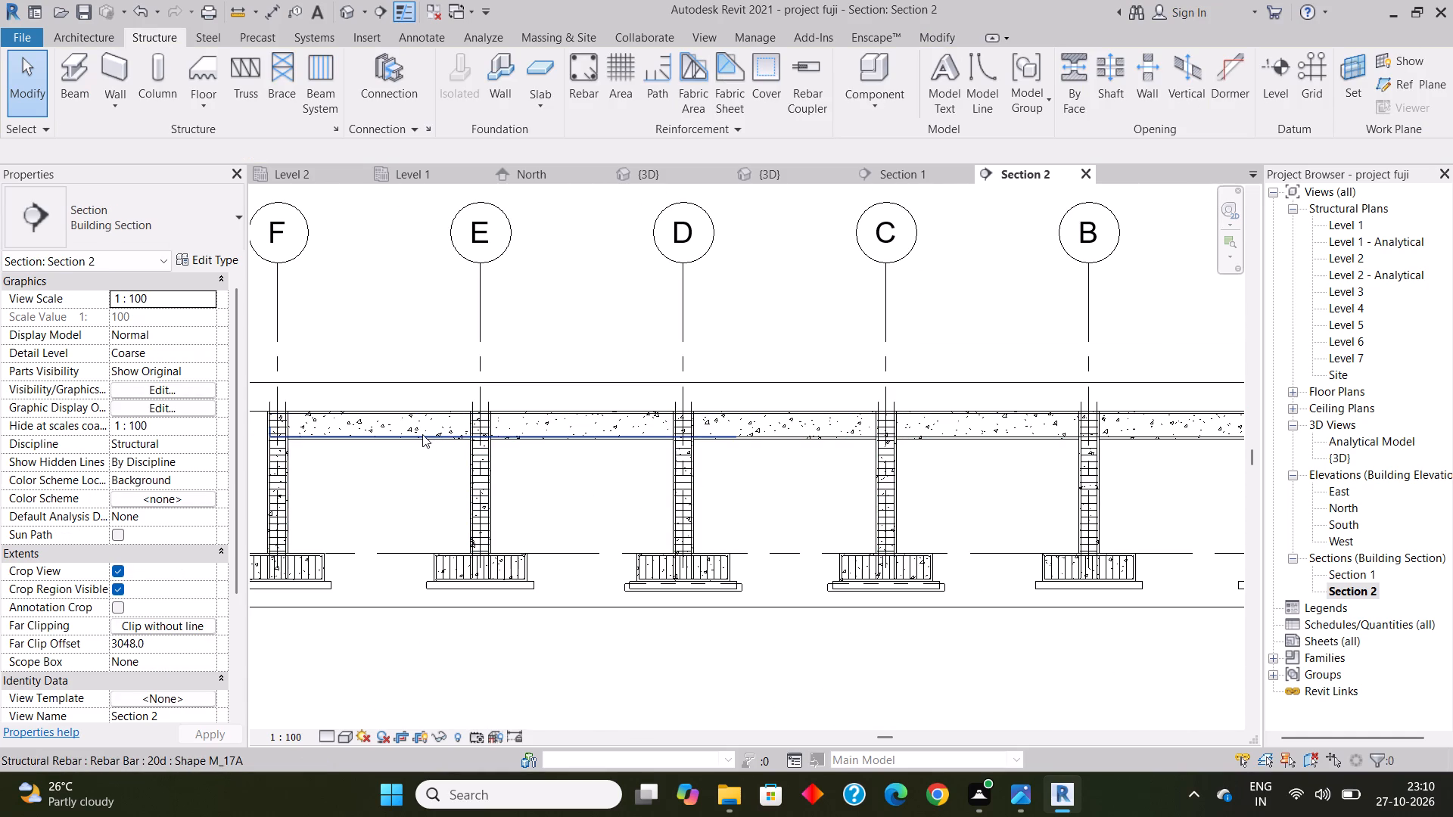
{"action": "left_click", "coordinate": [784, 436], "text": "ctrl"}
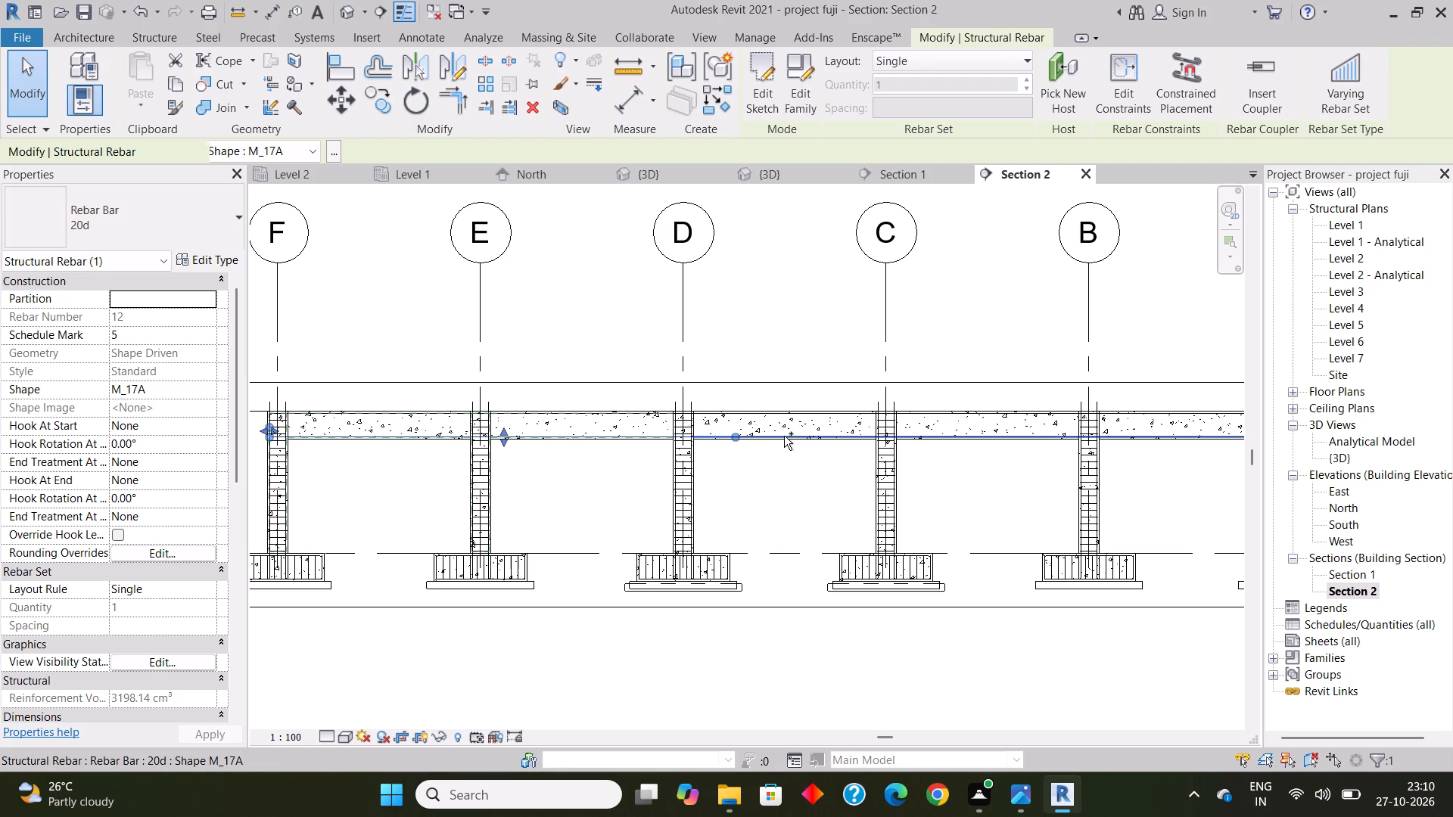
{"action": "left_click", "coordinate": [915, 64]}
{"action": "left_click", "coordinate": [907, 102]}
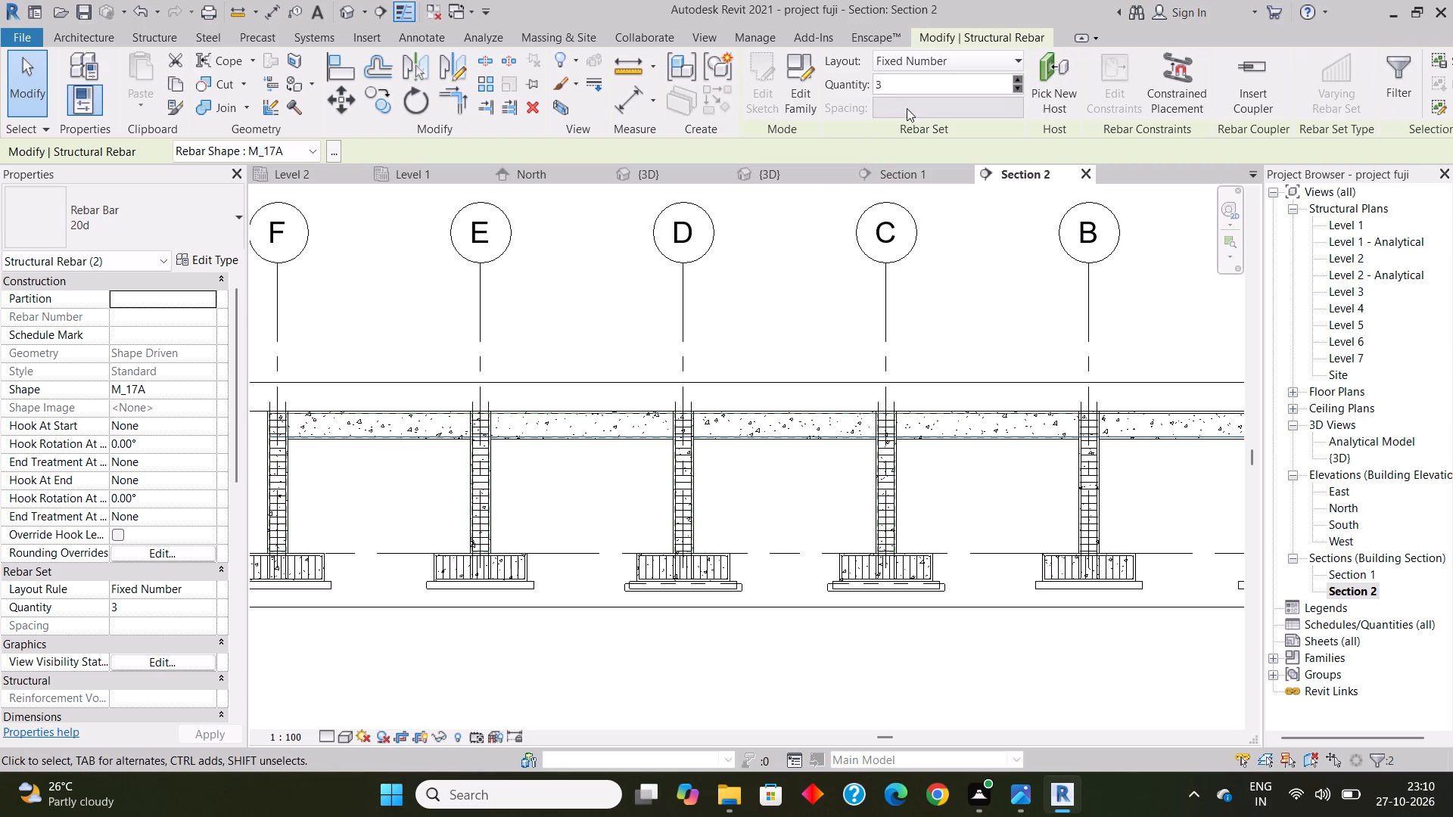
{"action": "left_click_drag", "start_coordinate": [891, 85], "coordinate": [803, 85]}
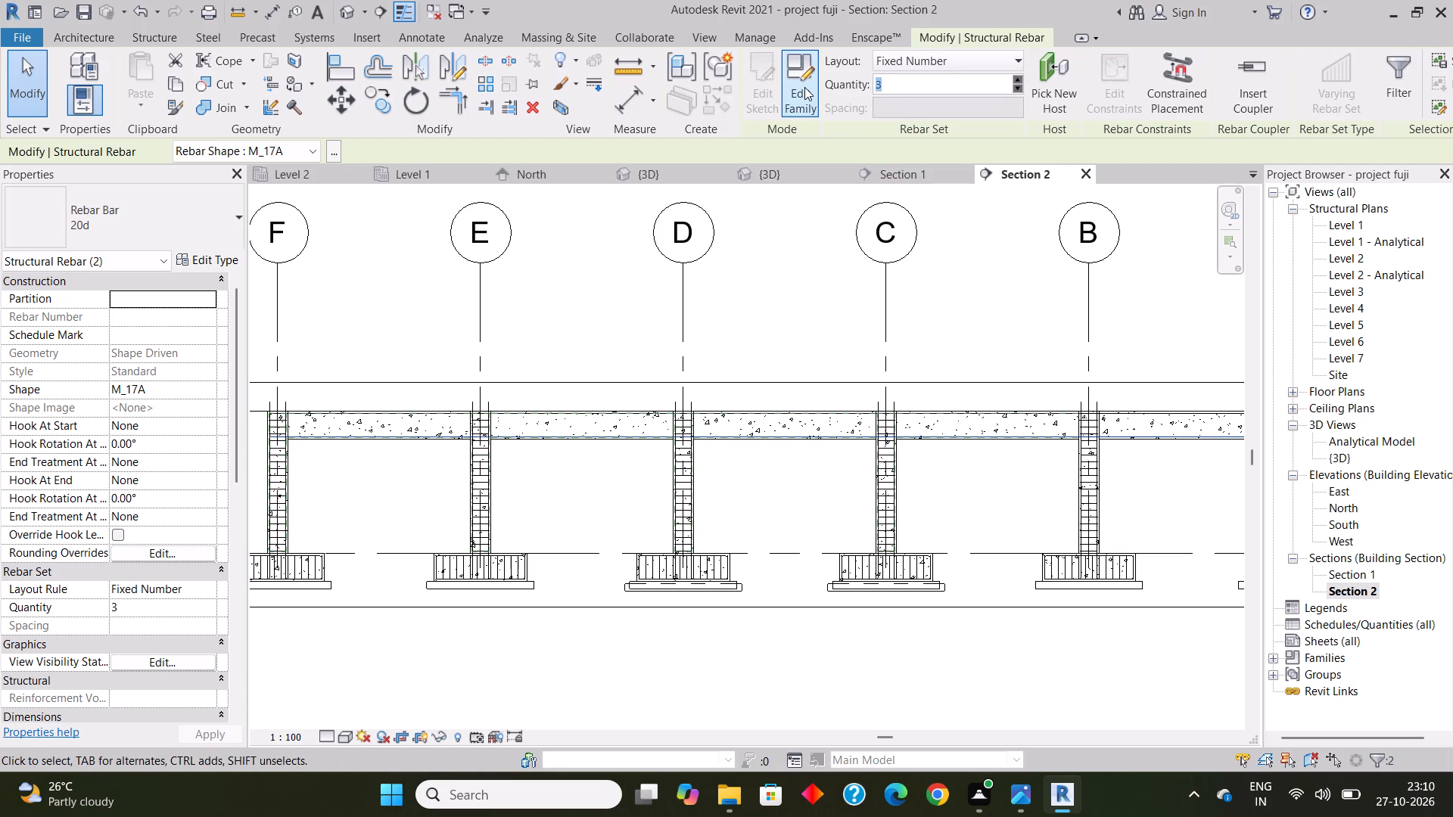
{"action": "key", "text": "4"}
{"action": "key", "text": "Return"}
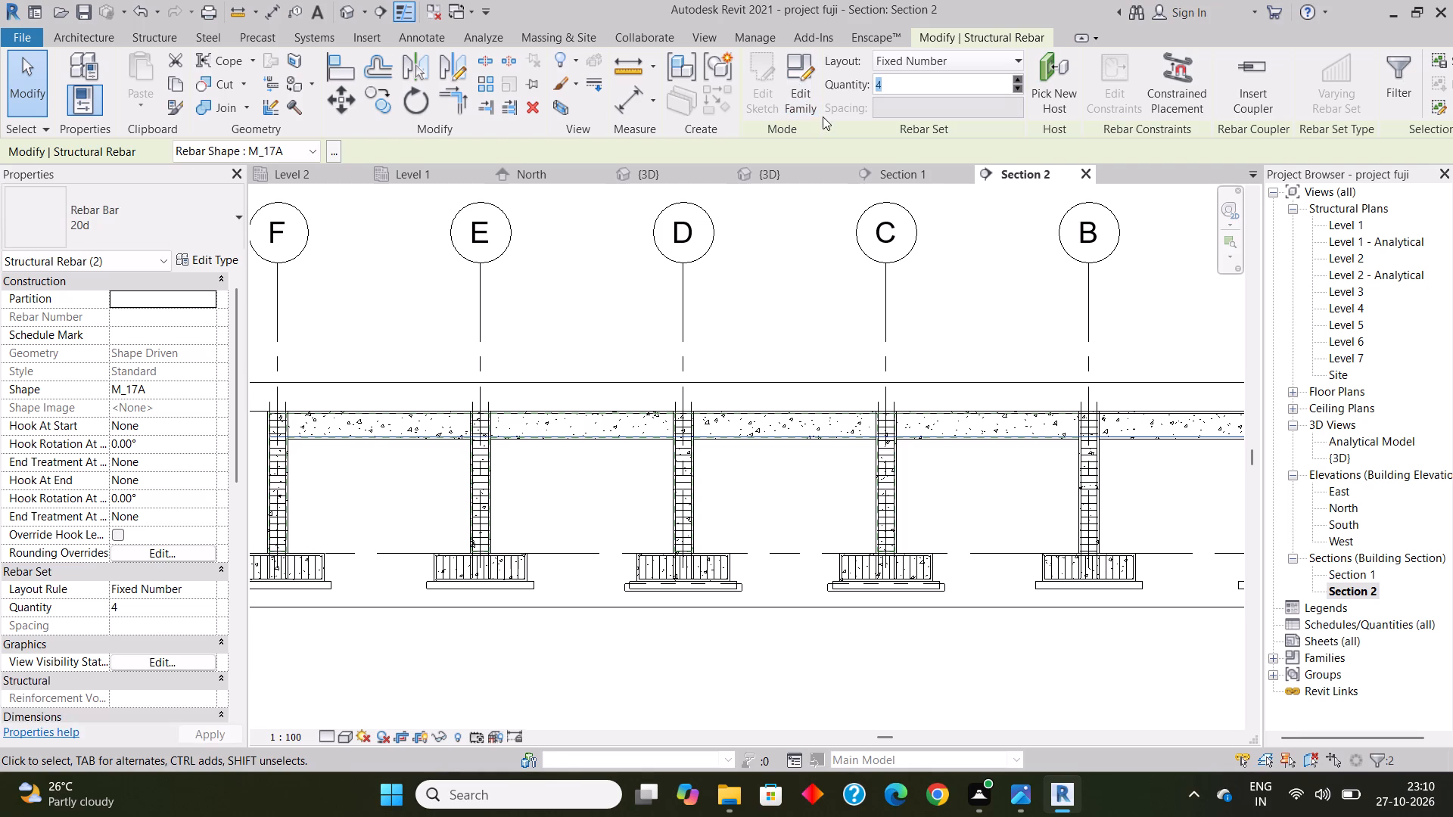
{"action": "left_click", "coordinate": [767, 300]}
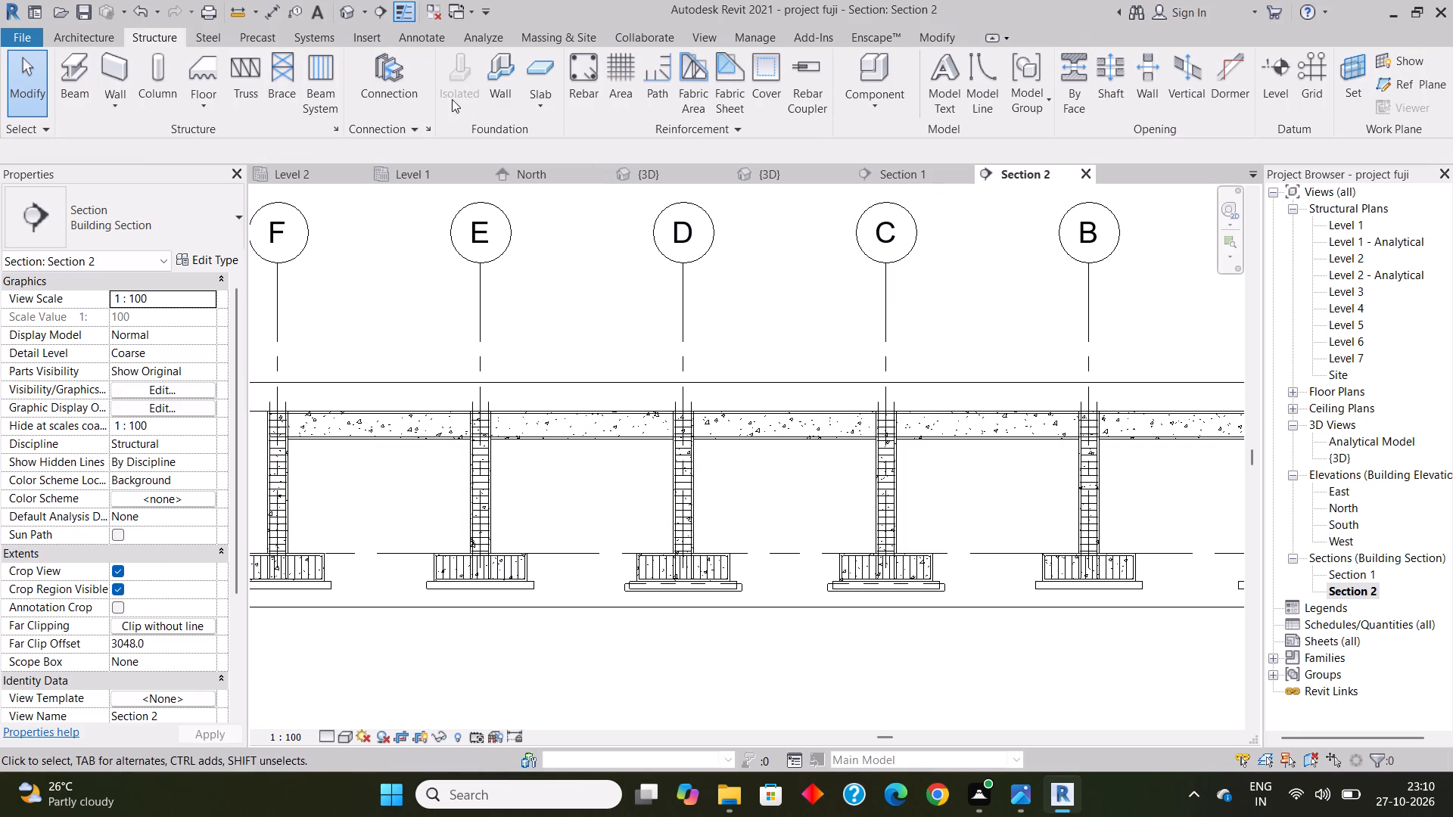
Examine the beam reinforcement along grid 5 in the 3D view.
{"action": "left_click", "coordinate": [349, 1]}
{"action": "left_click", "coordinate": [347, 11]}
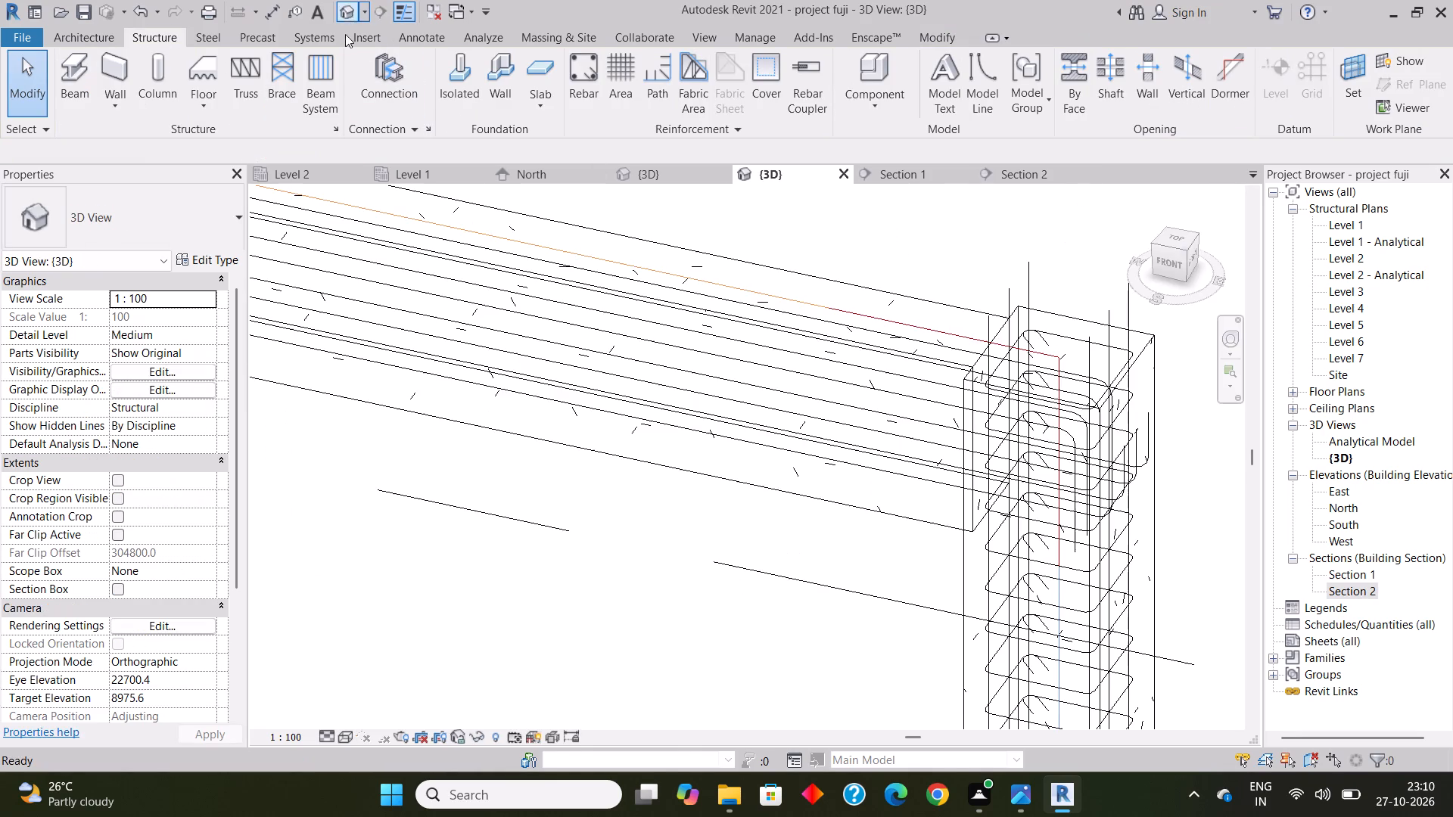
{"action": "scroll", "coordinate": [987, 456], "scroll_direction": "down", "scroll_amount": 3}
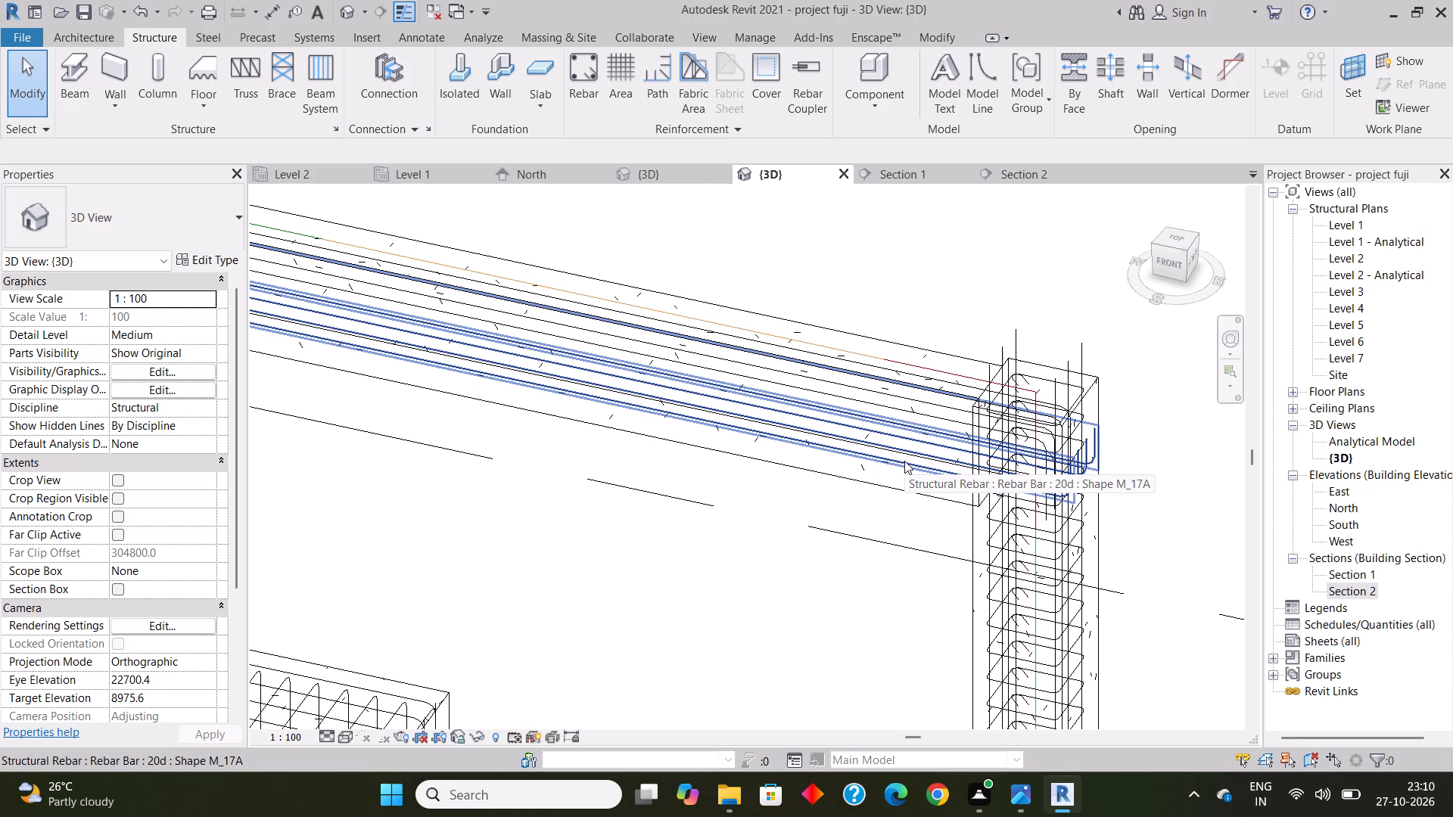
{"action": "scroll", "coordinate": [904, 461], "scroll_direction": "down", "scroll_amount": 8}
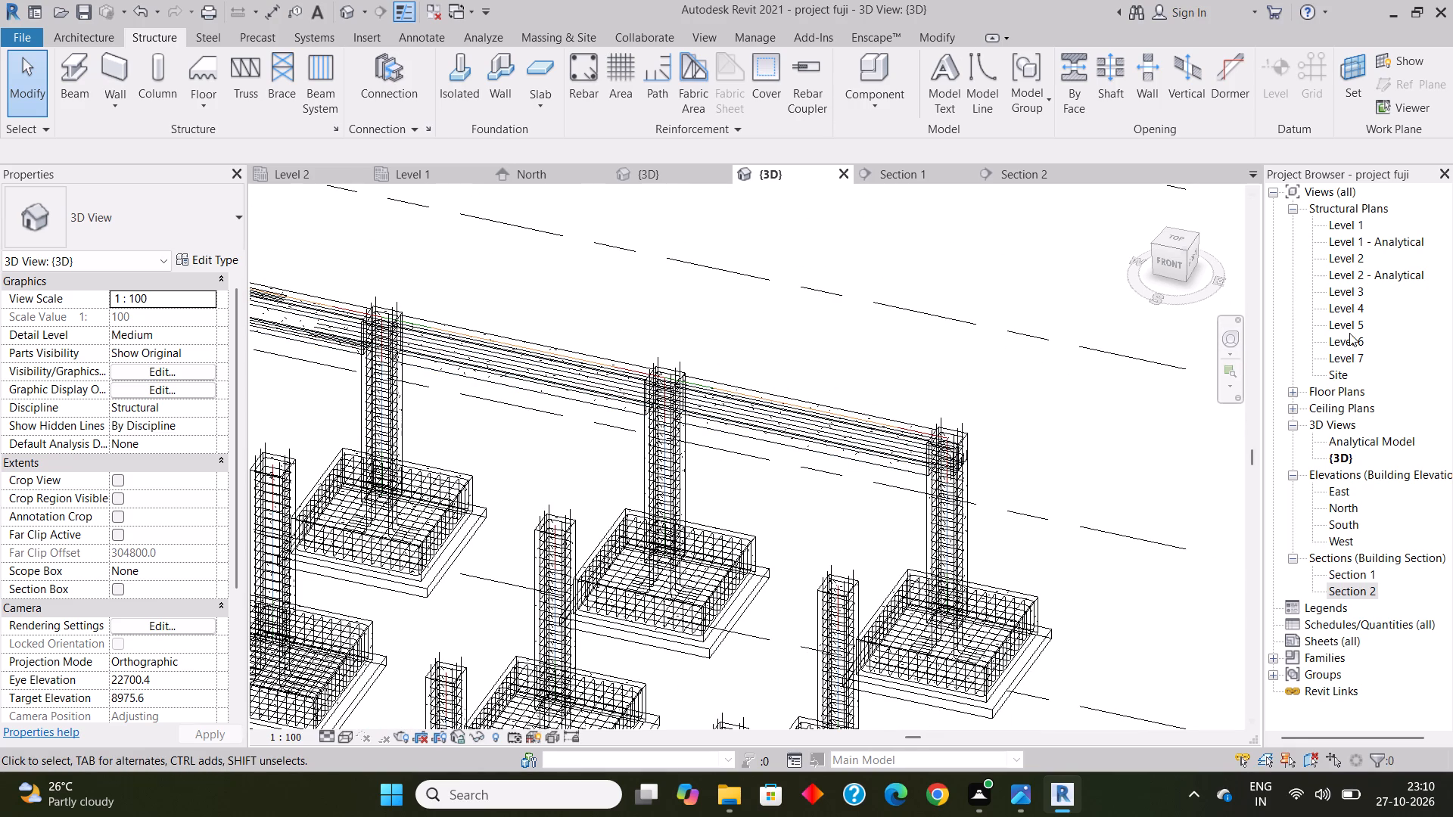
Place a 20d stirrup of shape M_T1 in the beam between grids F and E in Section 2.
{"action": "double_click", "coordinate": [1358, 596]}
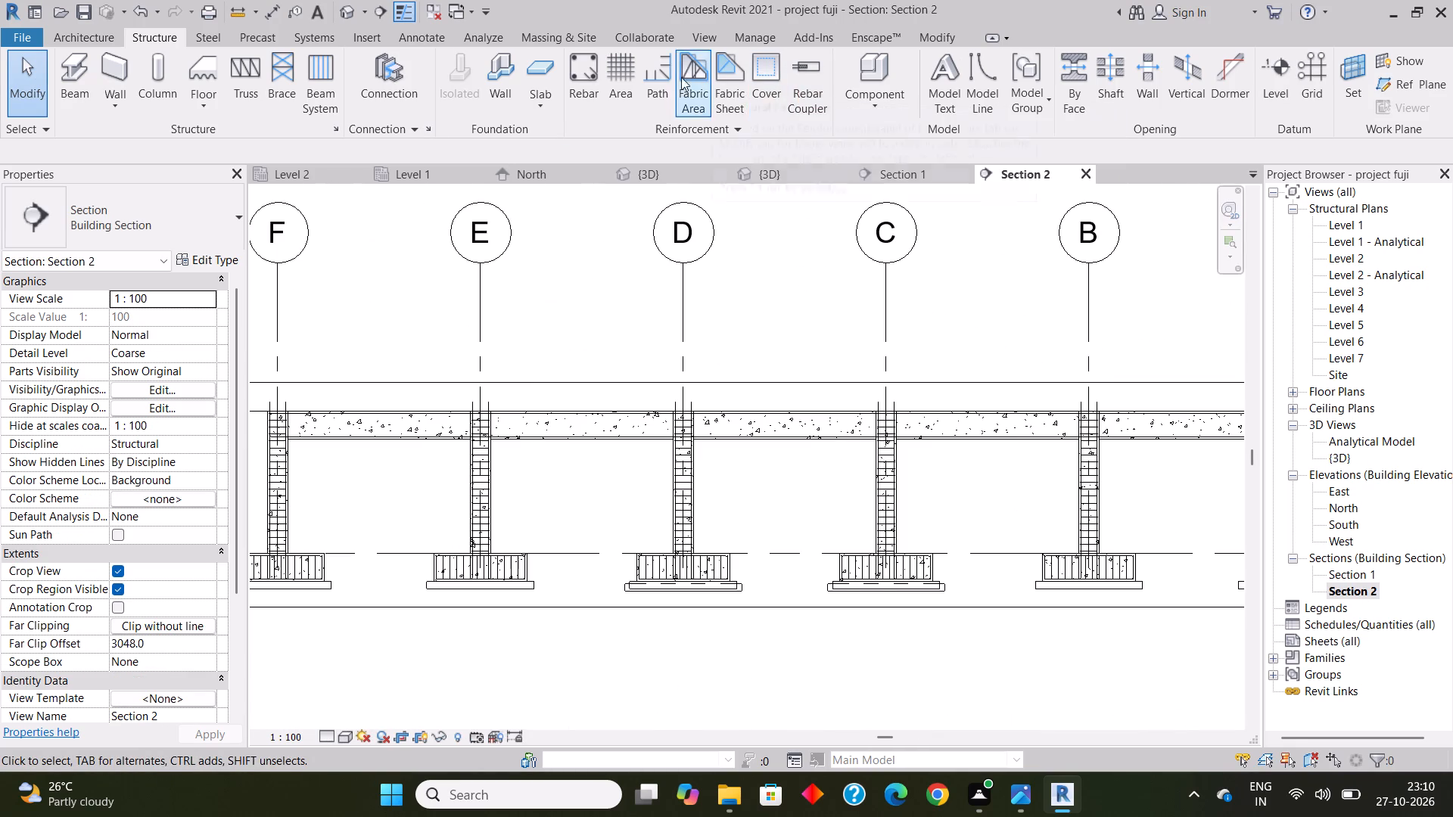
{"action": "left_click", "coordinate": [591, 67]}
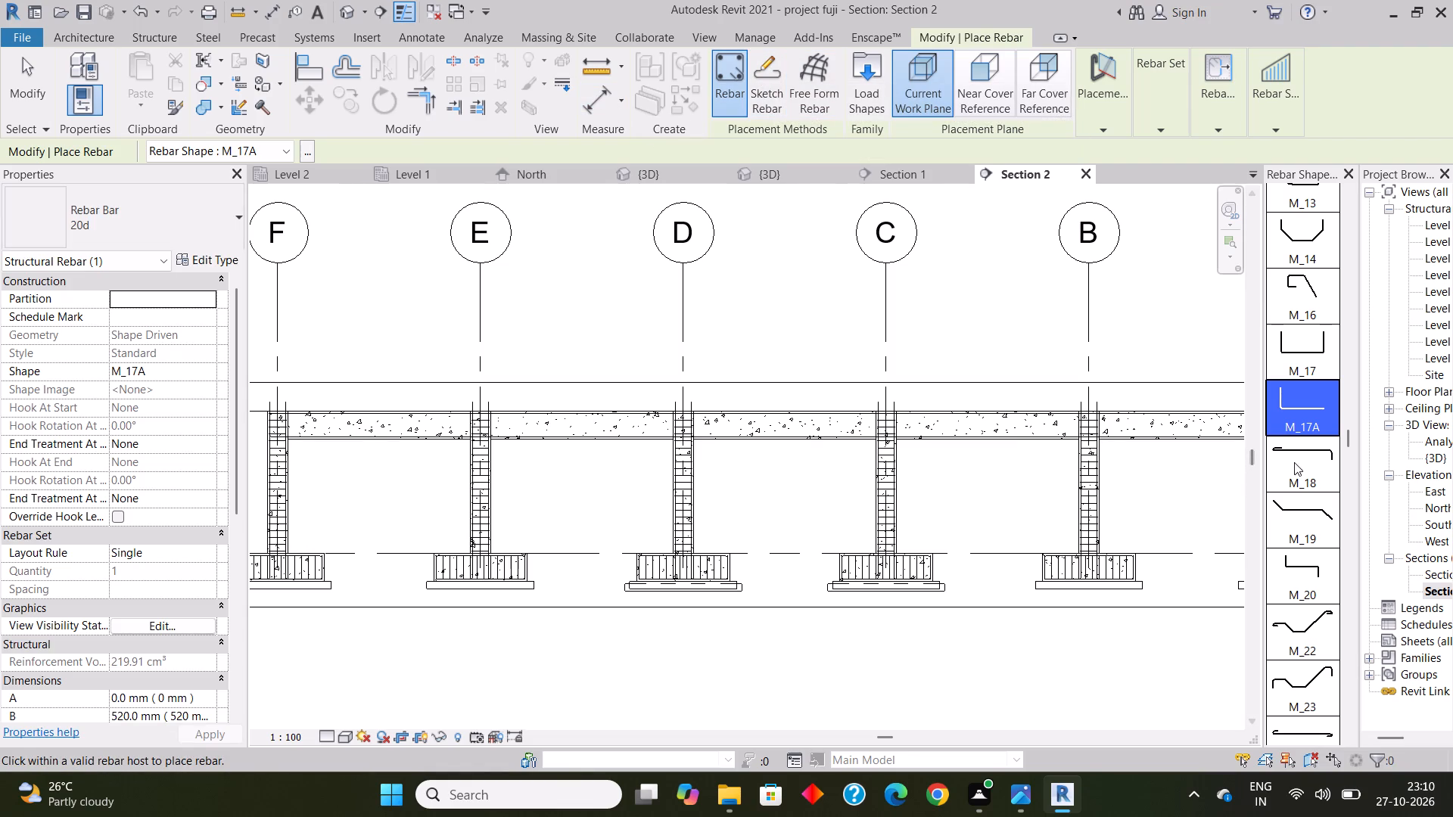
{"action": "scroll", "coordinate": [1291, 458], "scroll_direction": "down", "scroll_amount": 18}
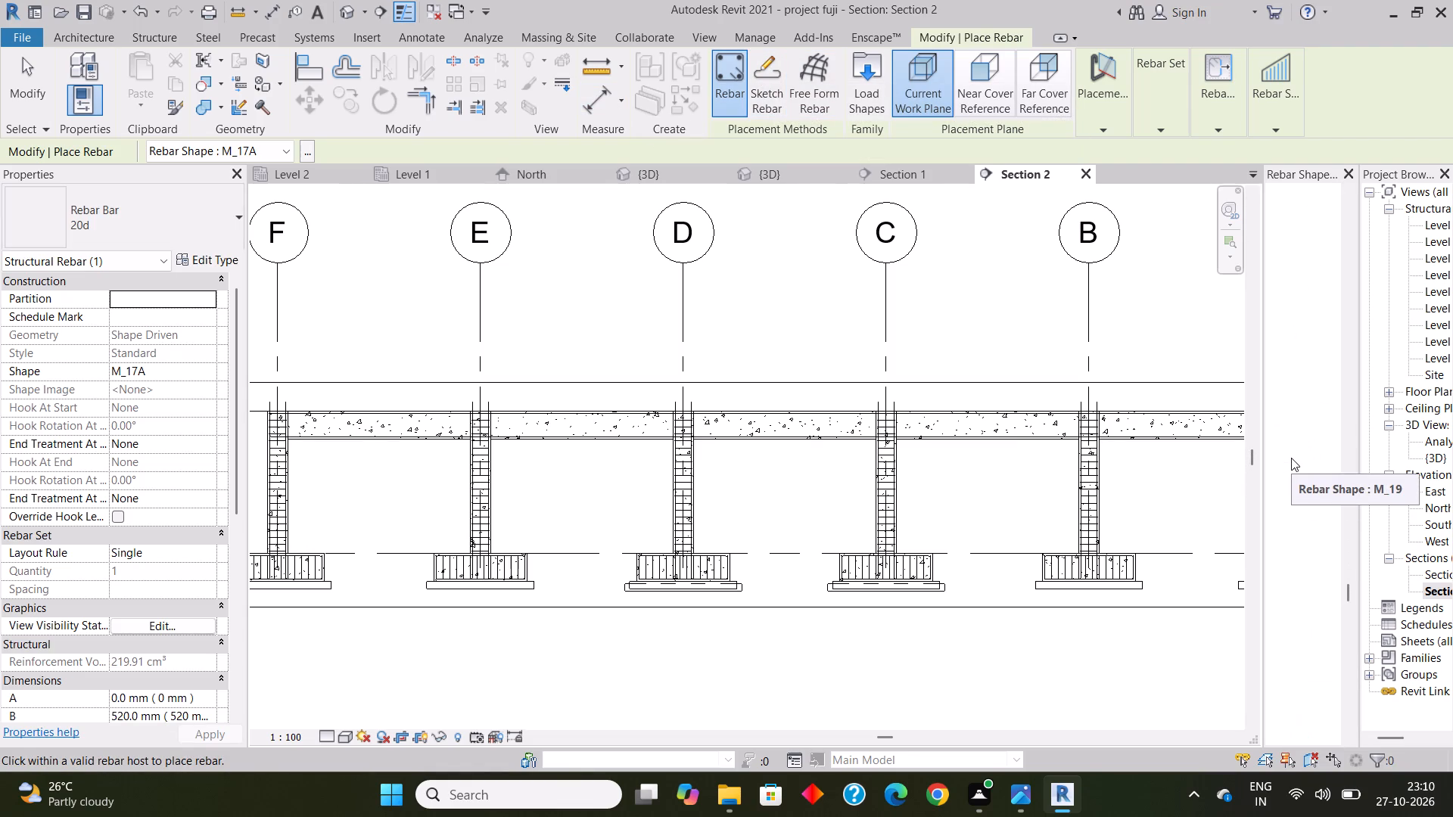
{"action": "scroll", "coordinate": [1296, 486], "scroll_direction": "down", "scroll_amount": 3}
{"action": "left_click", "coordinate": [1313, 661]}
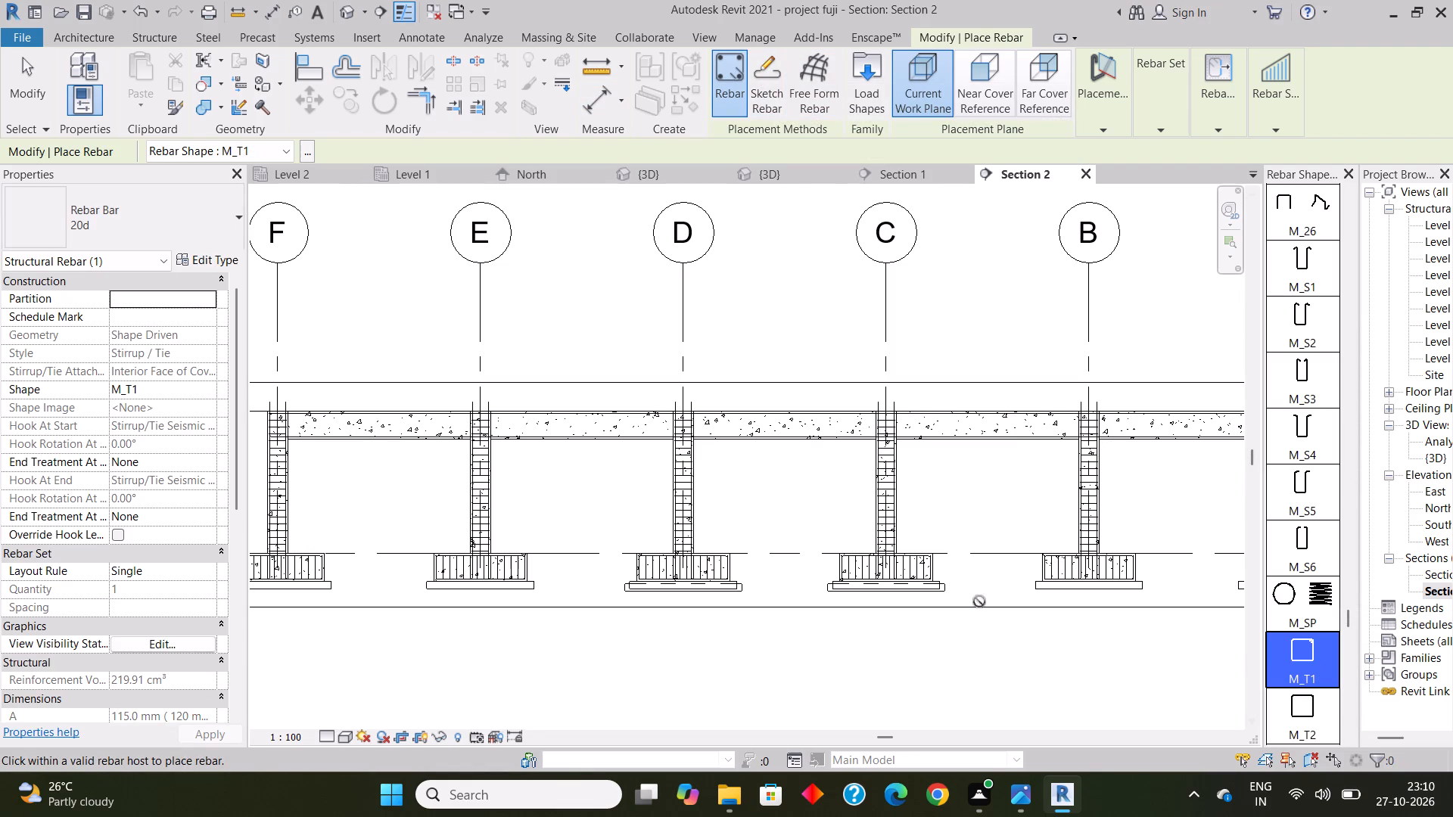
{"action": "left_click", "coordinate": [376, 429]}
{"action": "middle_click_drag", "start_coordinate": [457, 406], "coordinate": [512, 349]}
{"action": "key", "text": "Escape"}
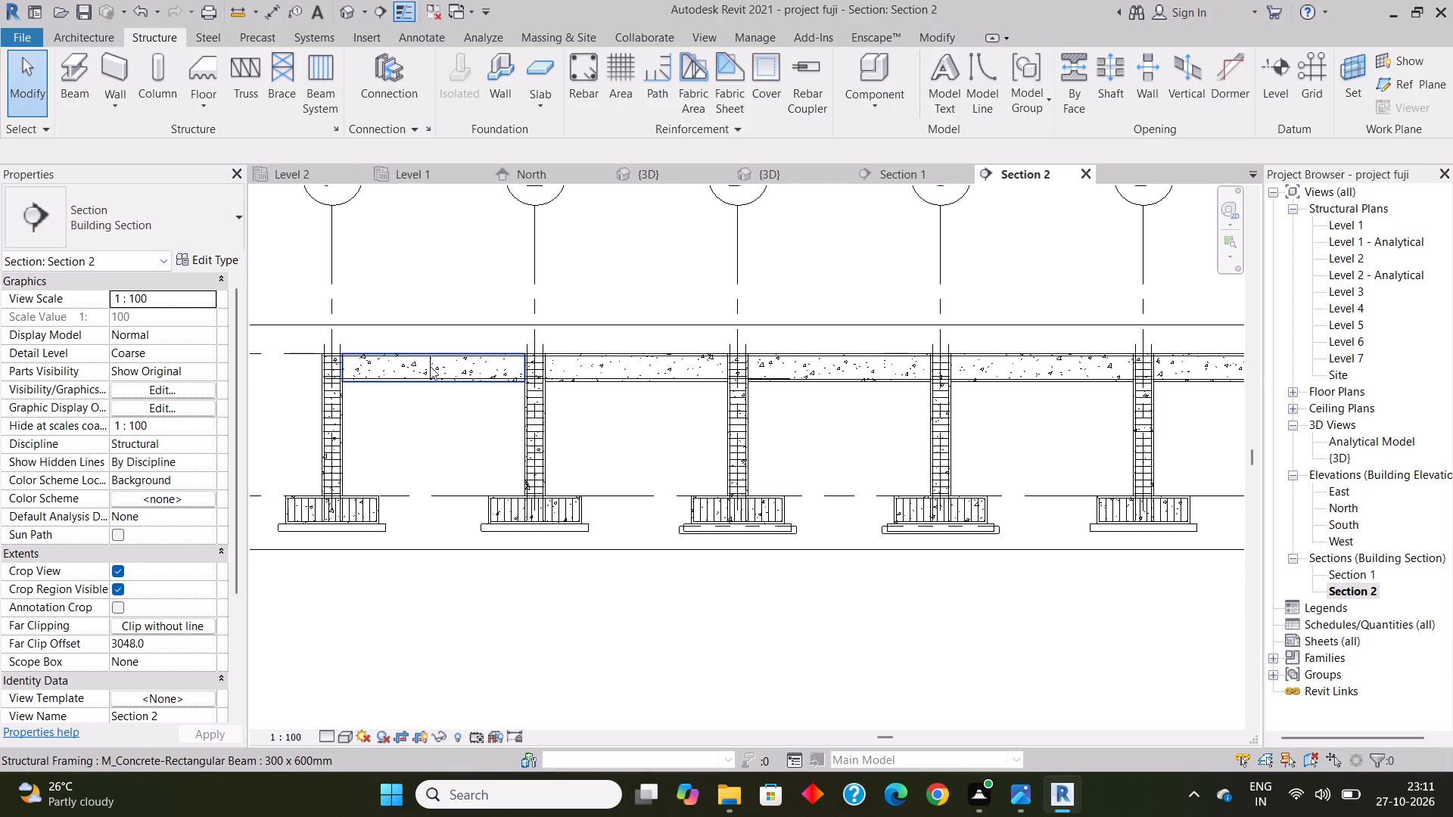
Change the bar type of the stirrup in the F–E beam to 10M.
{"action": "scroll", "coordinate": [427, 368], "scroll_direction": "up", "scroll_amount": 4}
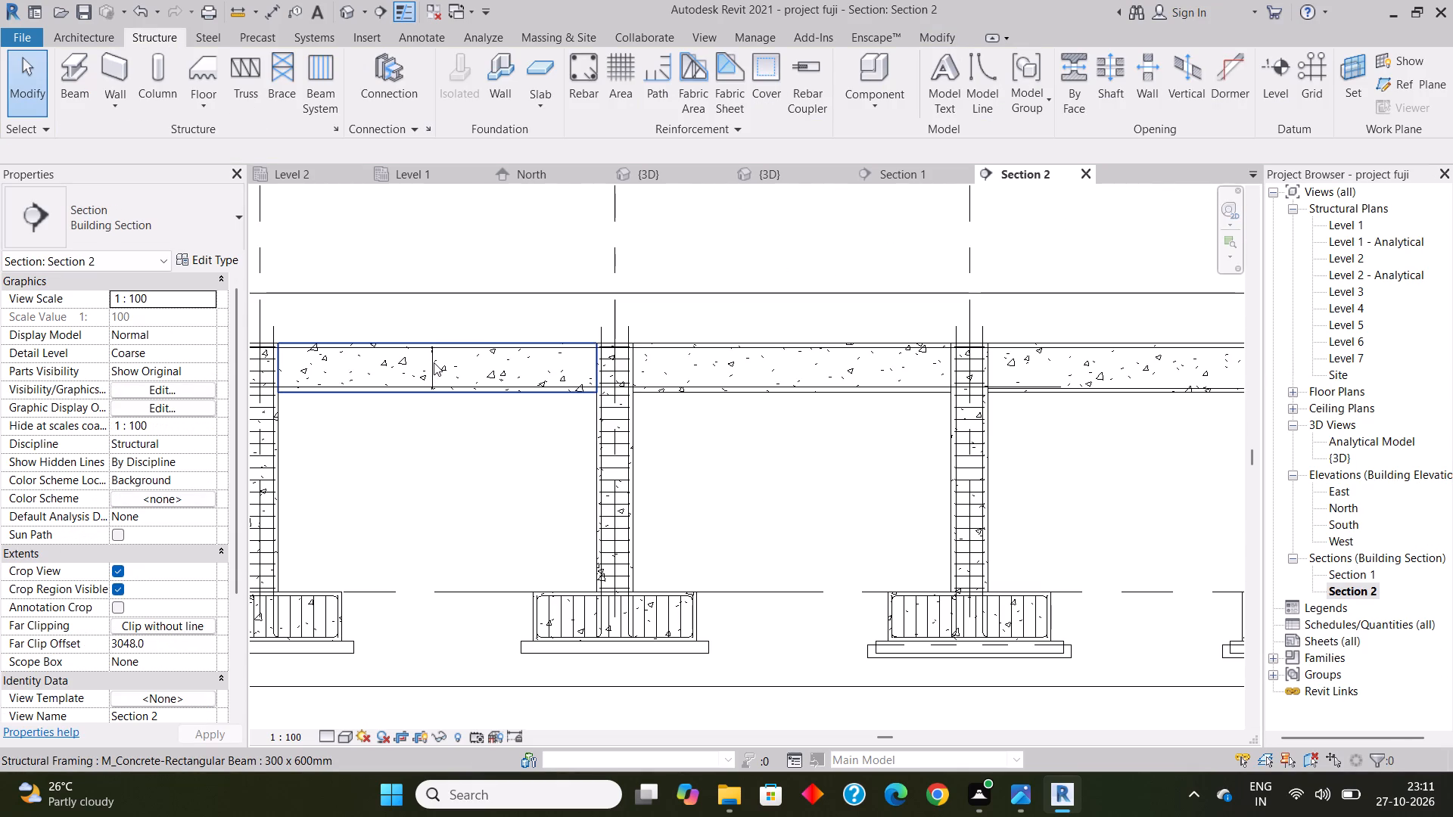
{"action": "scroll", "coordinate": [434, 362], "scroll_direction": "up", "scroll_amount": 4}
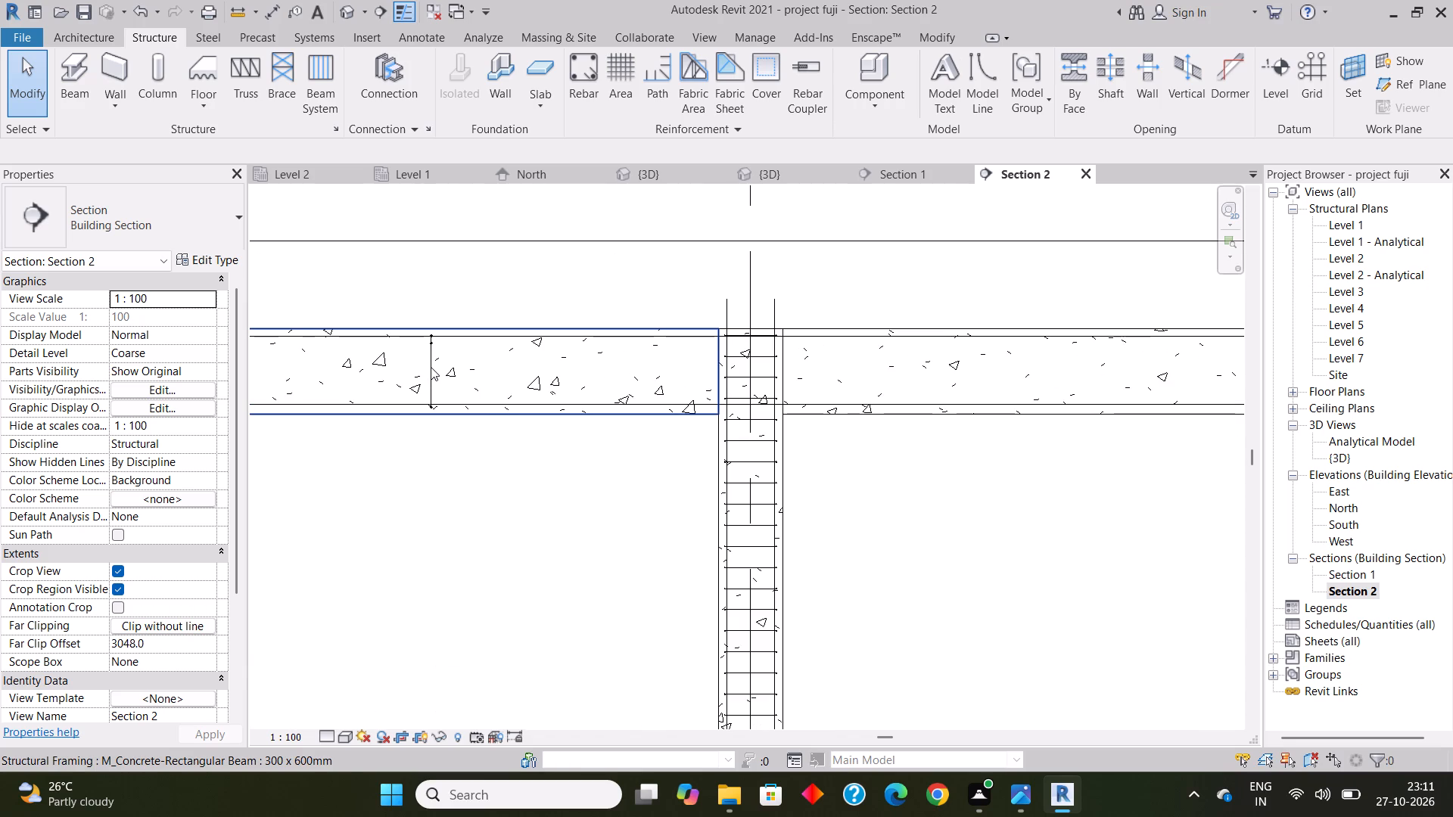
{"action": "scroll", "coordinate": [431, 365], "scroll_direction": "up", "scroll_amount": 4}
{"action": "left_click", "coordinate": [431, 363]}
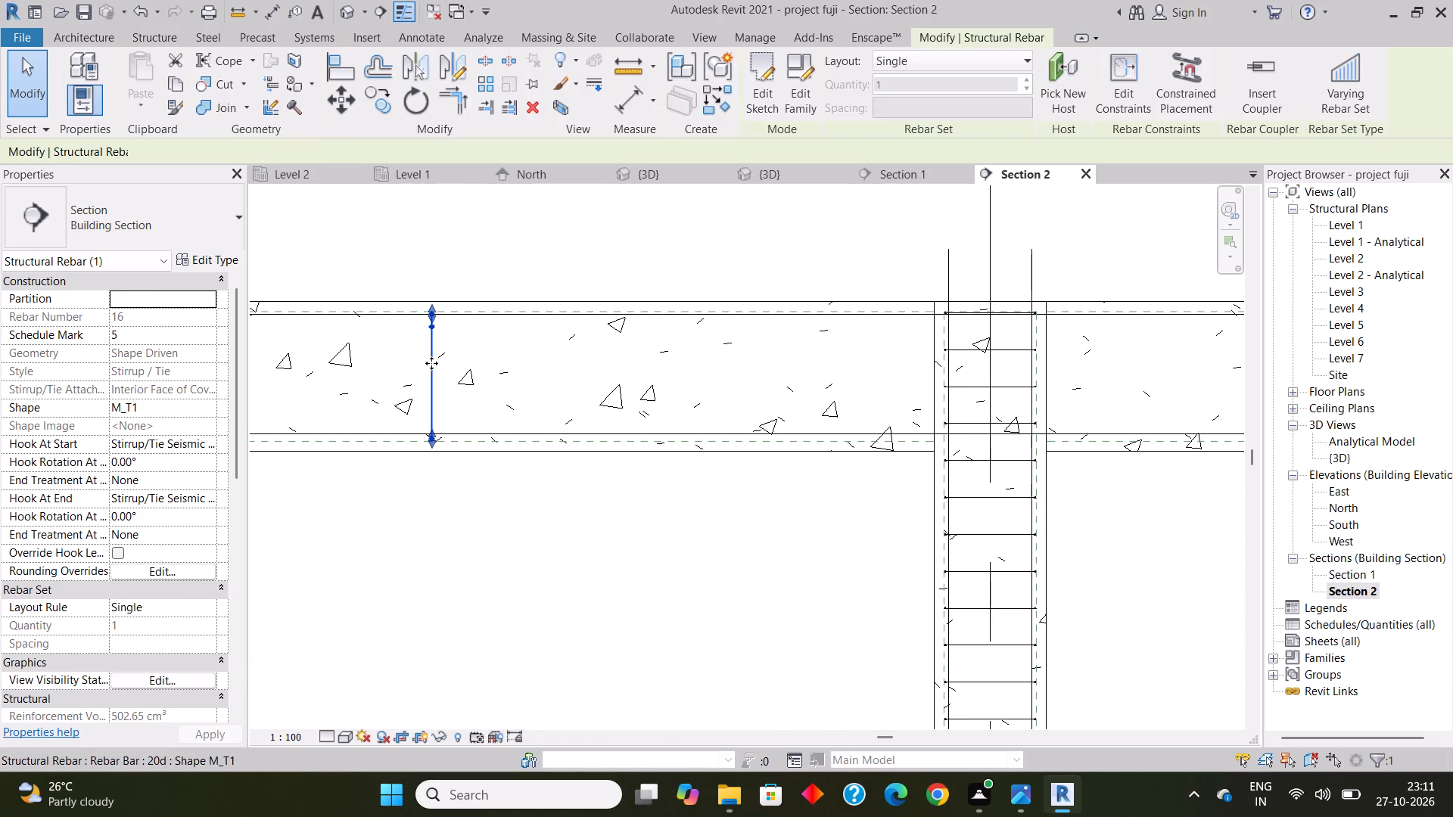
{"action": "left_click", "coordinate": [157, 223]}
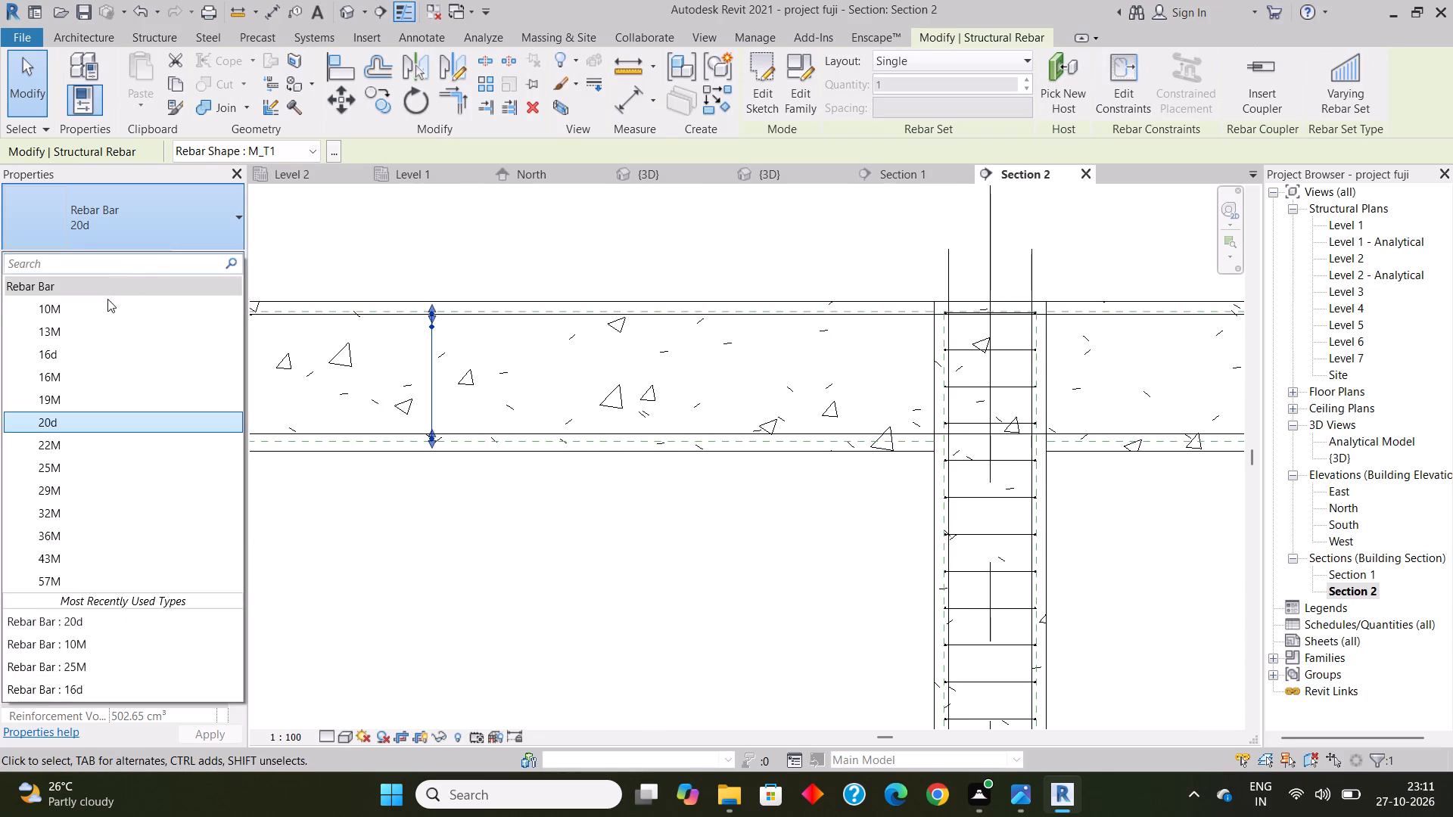
{"action": "left_click", "coordinate": [100, 306]}
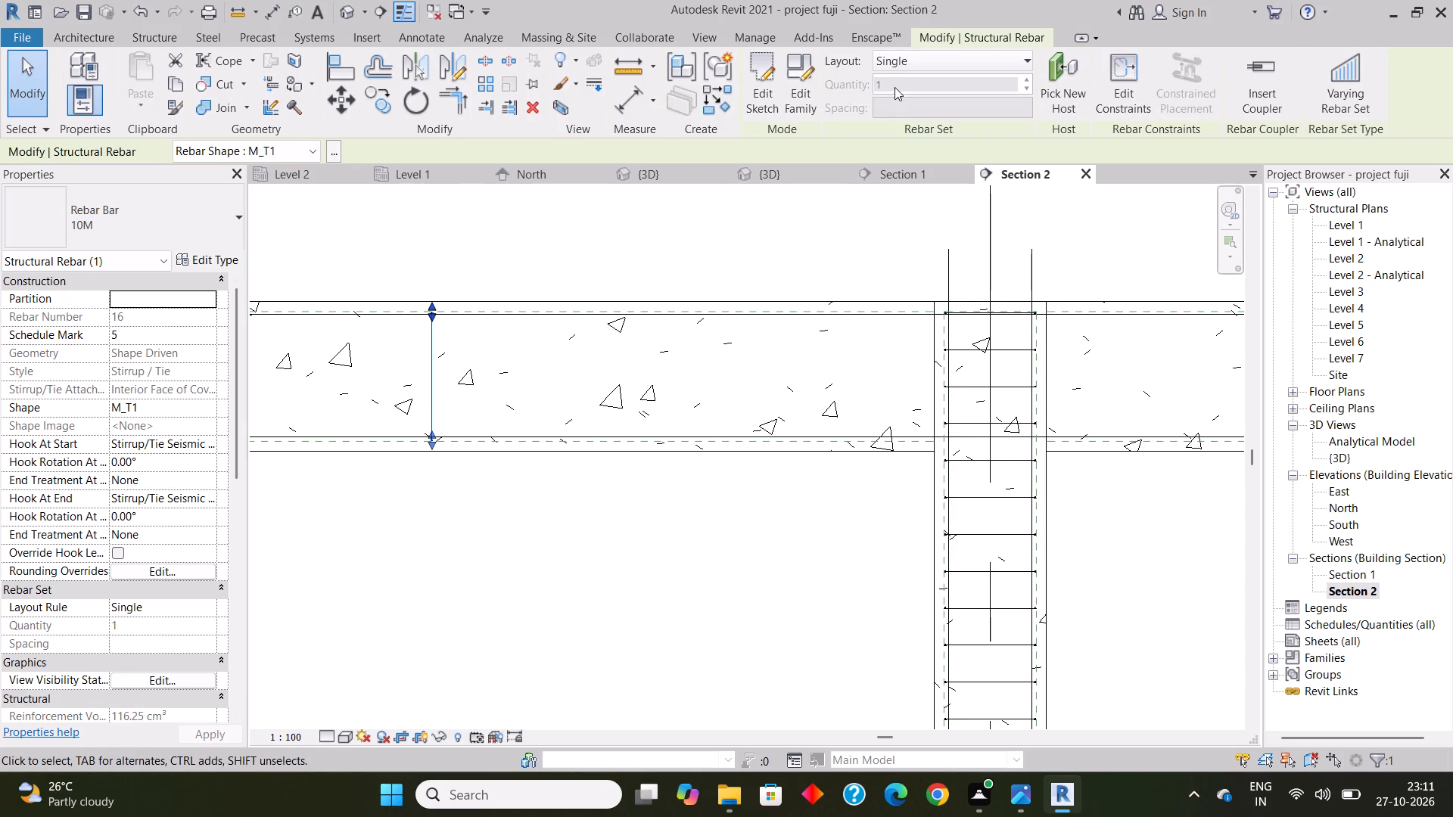
Distribute the F–E beam stirrup with a Maximum Spacing layout at 150 mm.
{"action": "left_click", "coordinate": [900, 67]}
{"action": "left_click", "coordinate": [929, 126]}
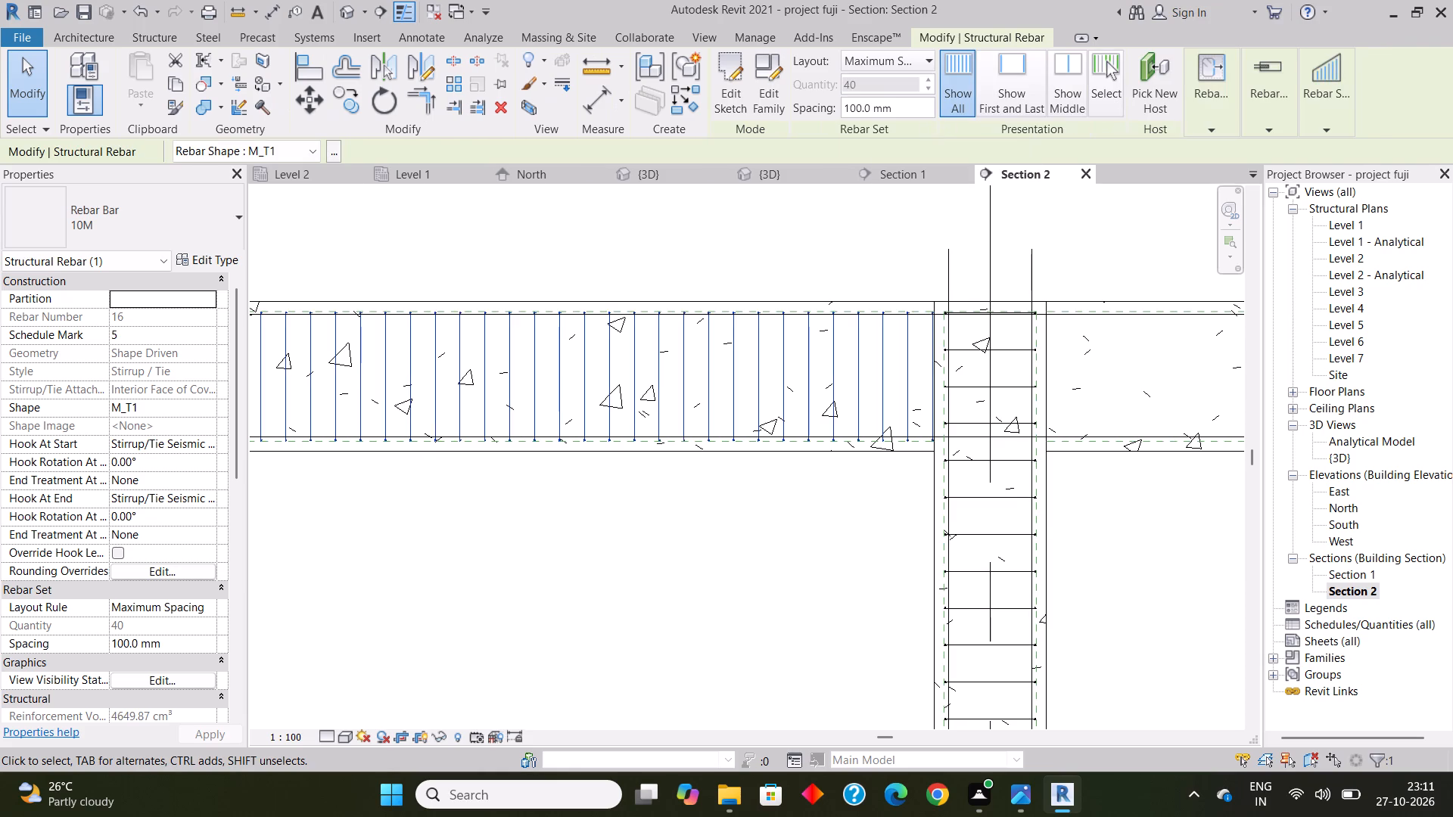
{"action": "left_click_drag", "start_coordinate": [915, 110], "coordinate": [708, 106]}
{"action": "type", "text": "150"}
{"action": "type", "text": "mm"}
{"action": "key", "text": "Return"}
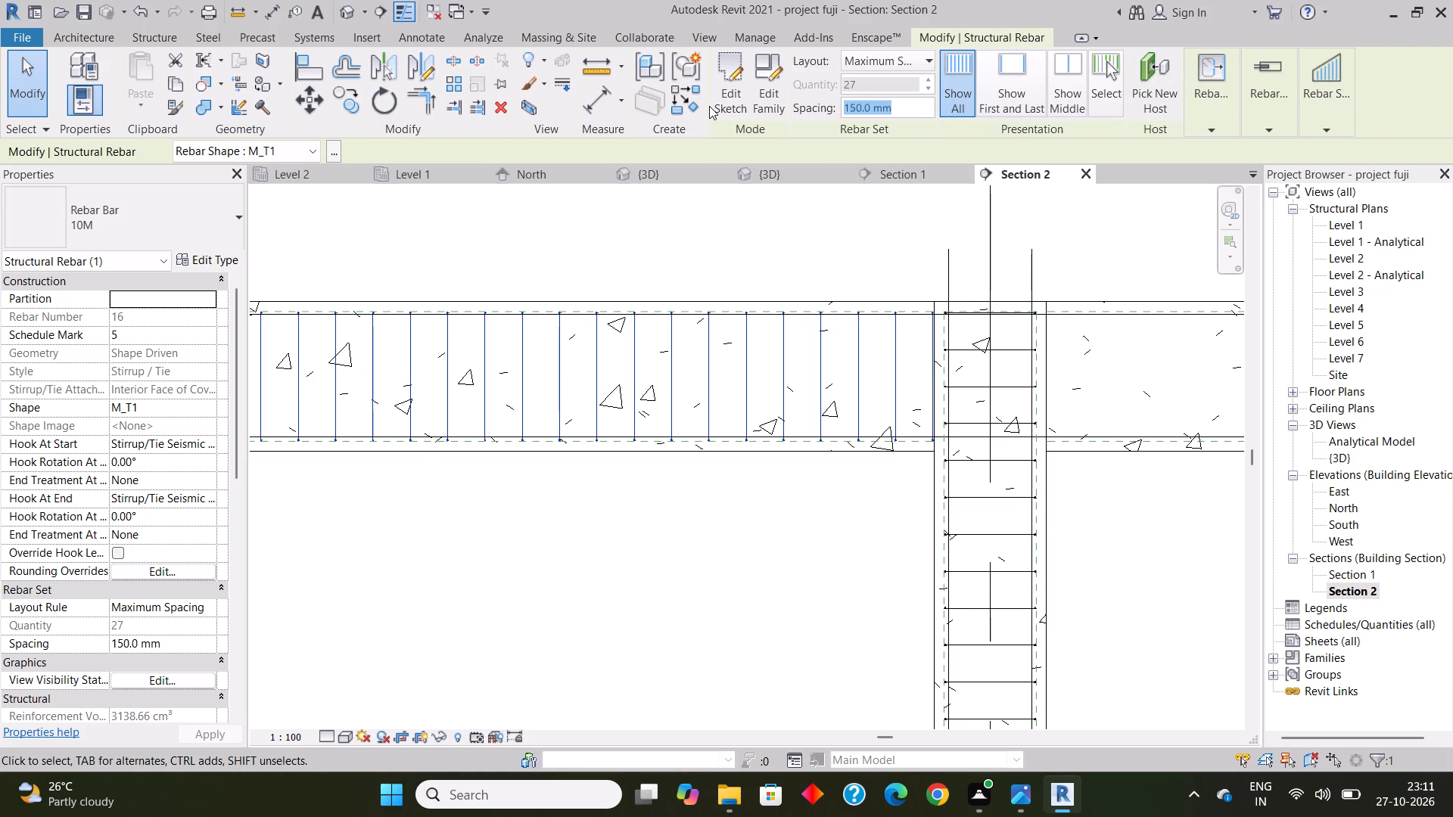
{"action": "scroll", "coordinate": [598, 347], "scroll_direction": "down", "scroll_amount": 5}
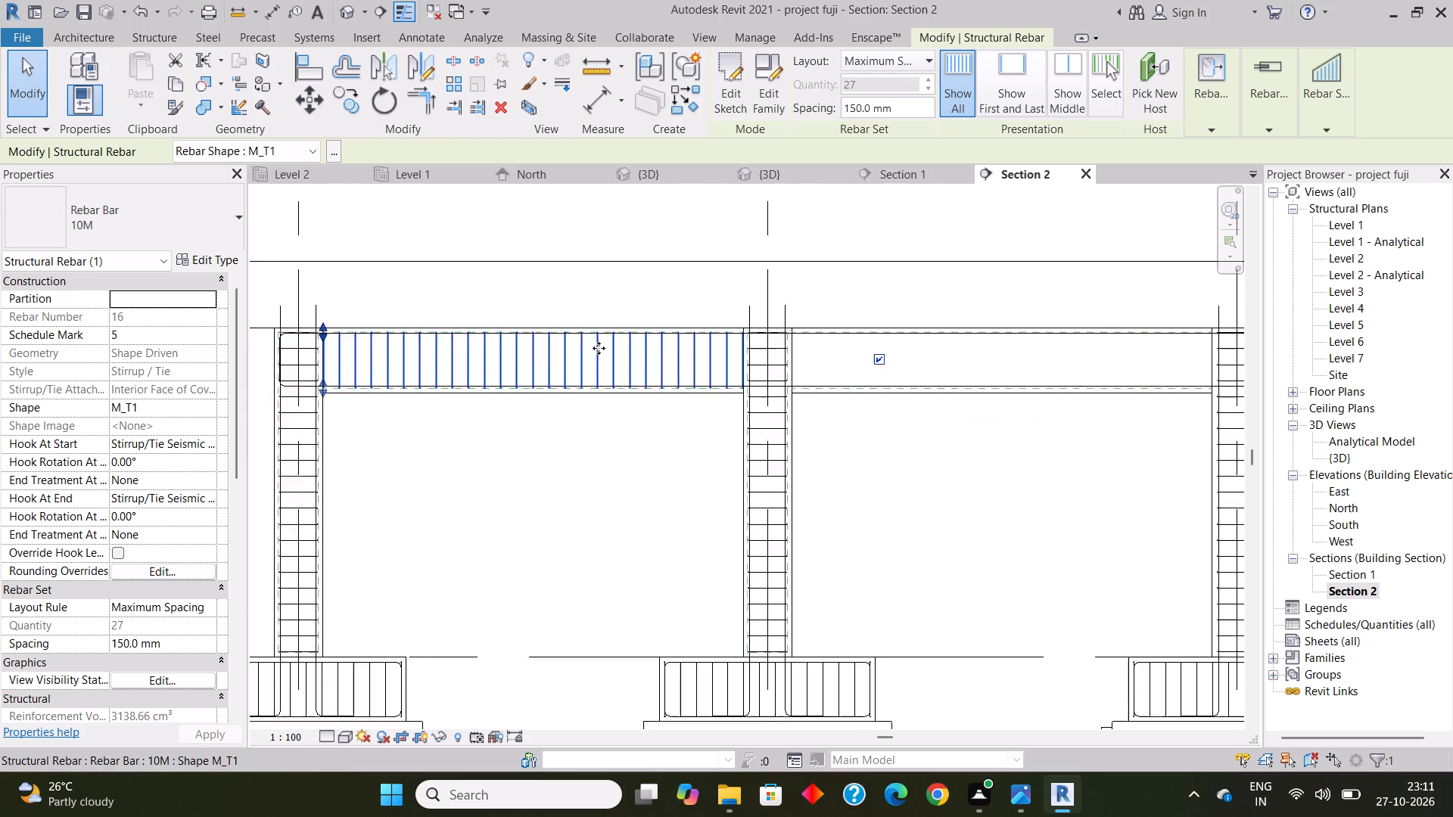
{"action": "scroll", "coordinate": [599, 348], "scroll_direction": "down", "scroll_amount": 4}
{"action": "key", "text": "Escape"}
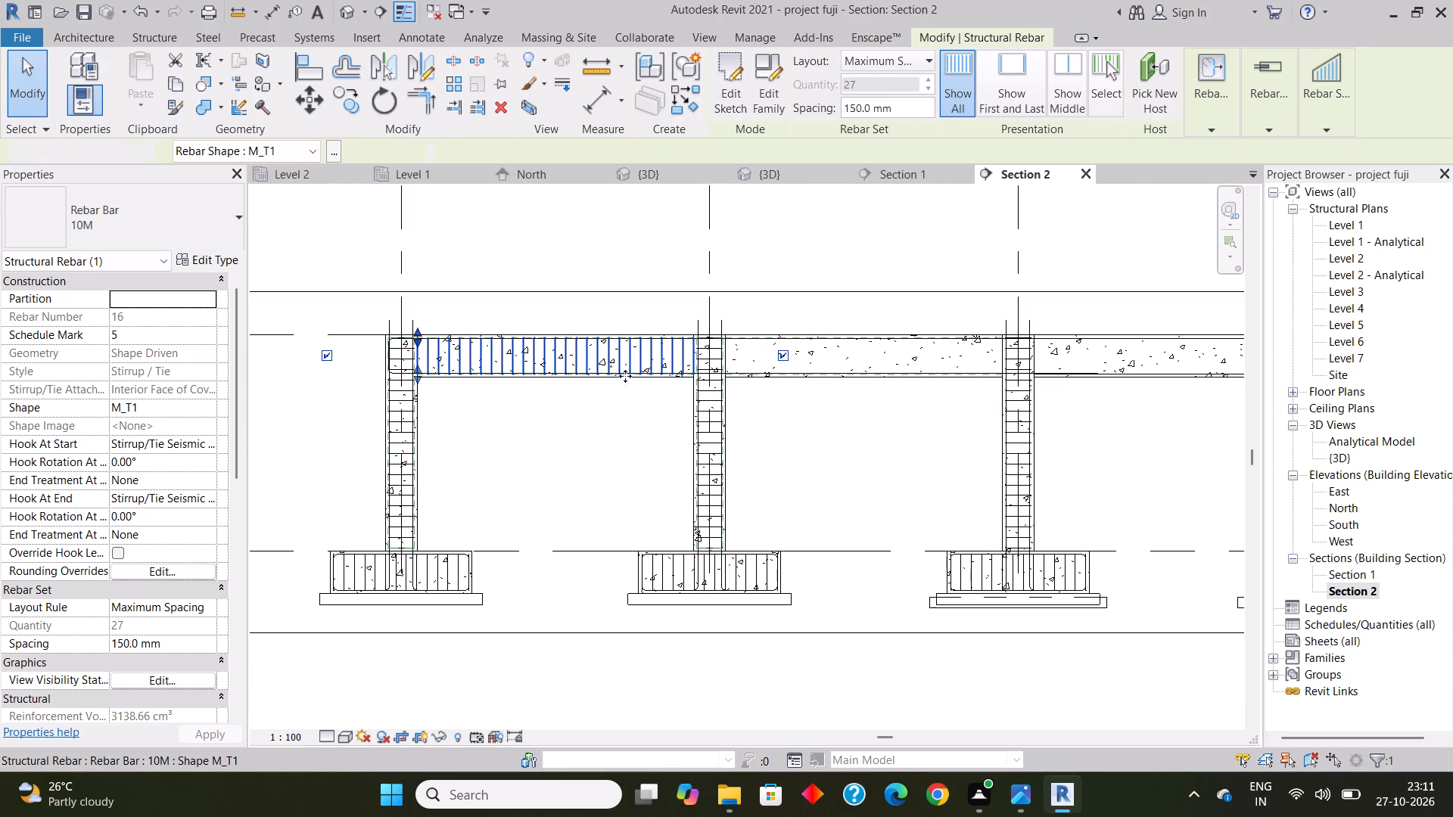
Place one 20d M_T1 stirrup in each of the beams E–D, D–C, C–B and B–A, and exit rebar placement.
{"action": "left_click", "coordinate": [587, 86]}
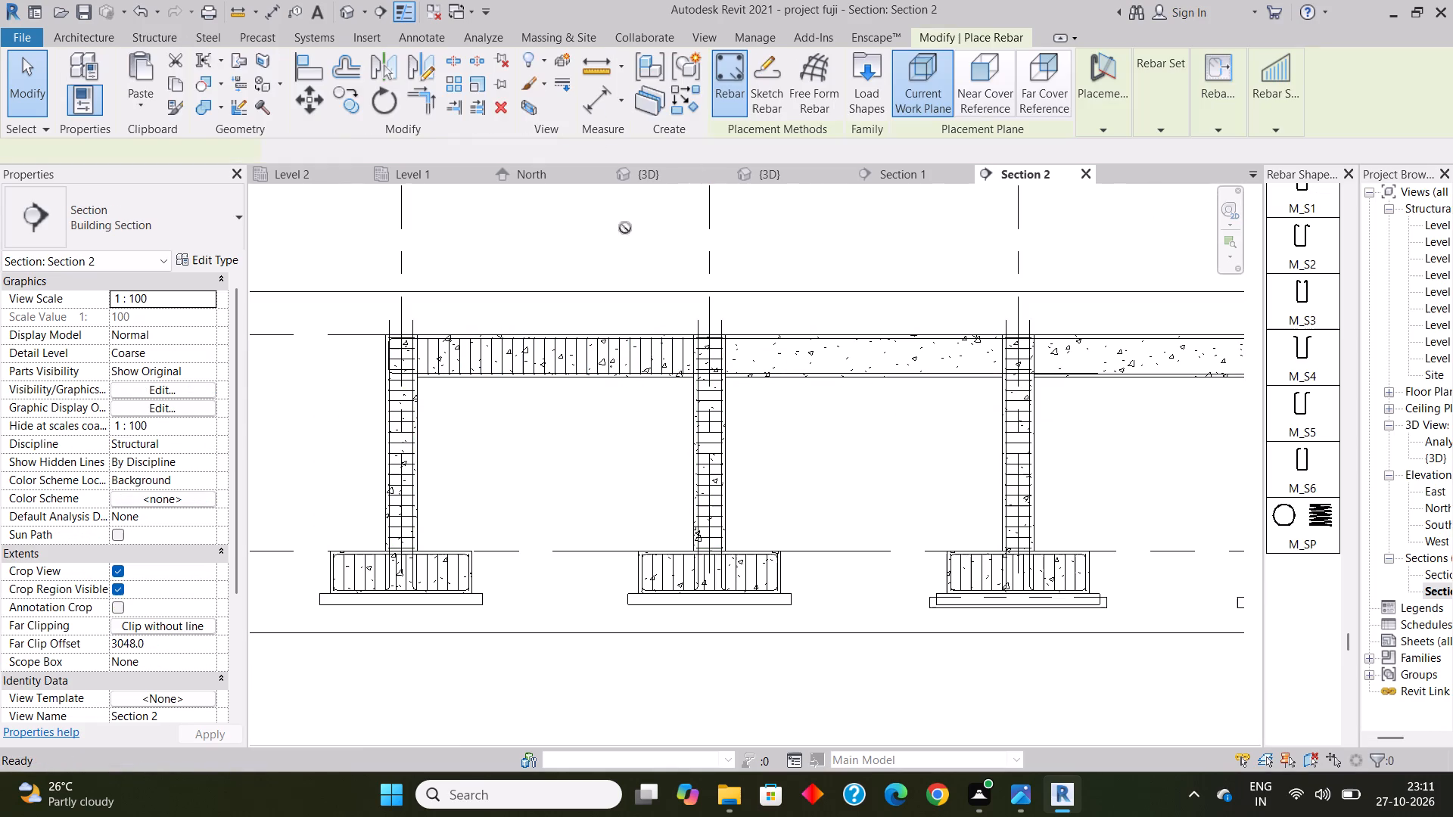
{"action": "middle_click_drag", "start_coordinate": [691, 387], "coordinate": [466, 381]}
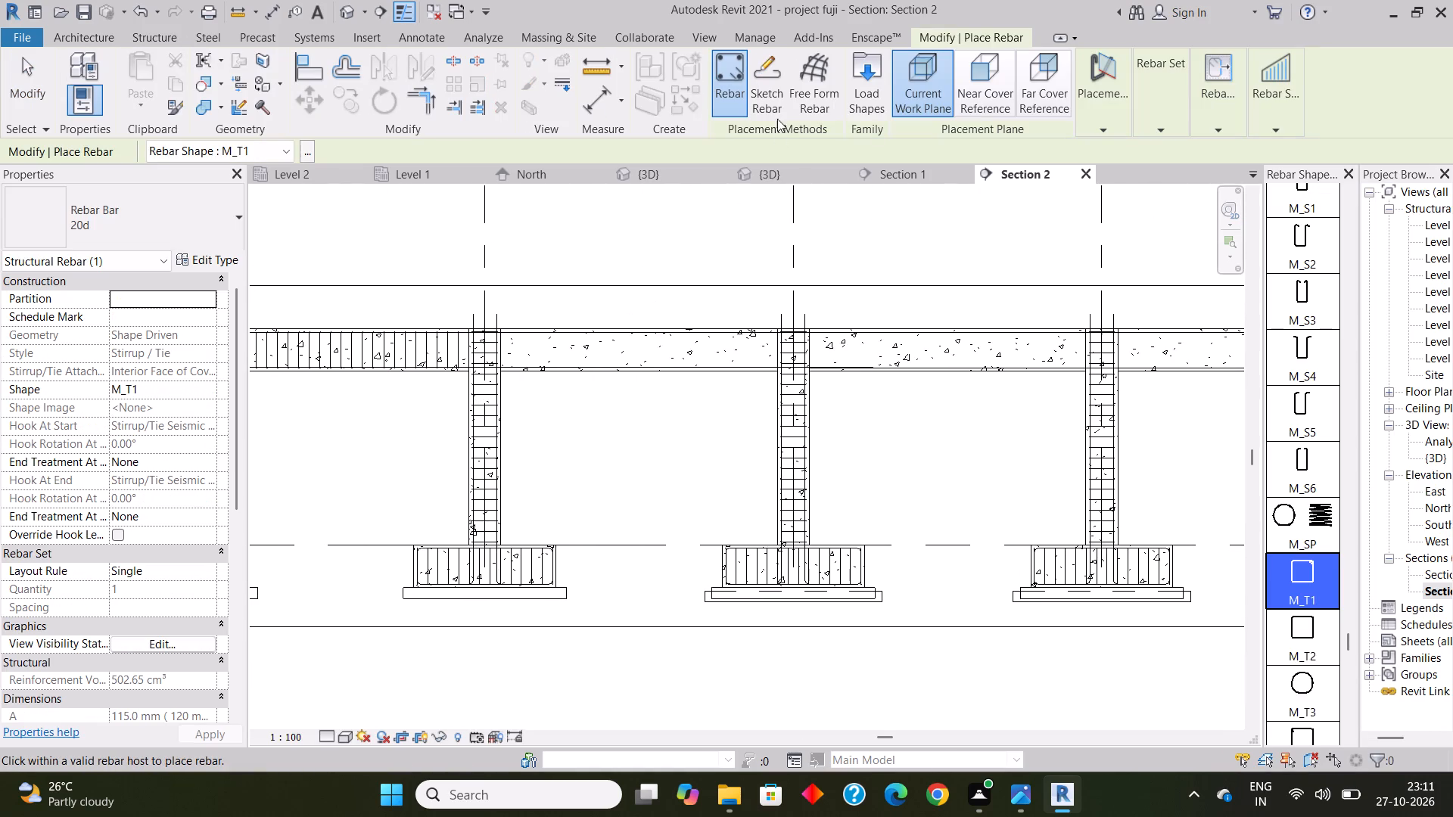
{"action": "left_click", "coordinate": [642, 346]}
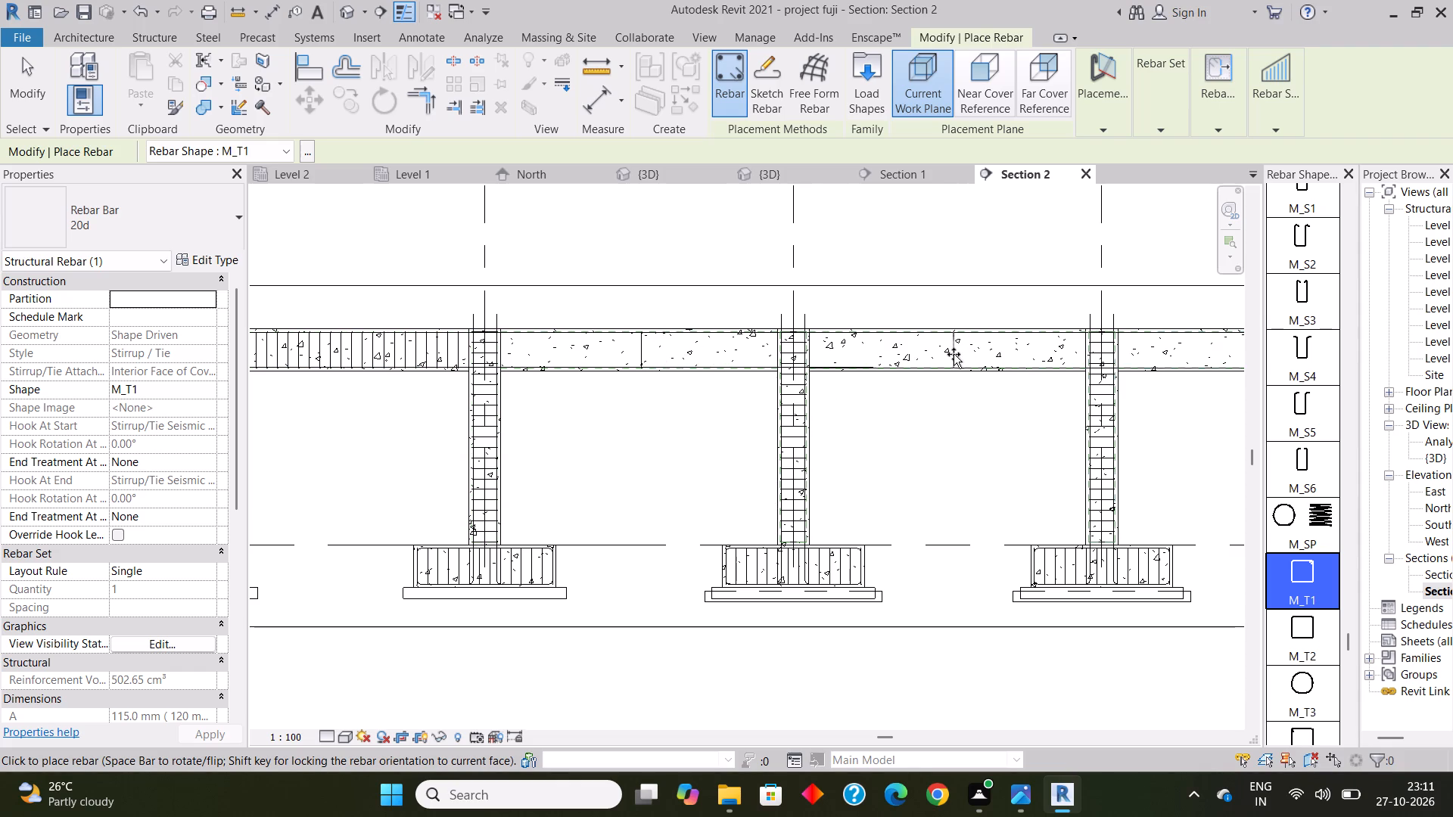
{"action": "left_click", "coordinate": [954, 354]}
{"action": "scroll", "coordinate": [980, 449], "scroll_direction": "down", "scroll_amount": 2}
{"action": "middle_click_drag", "start_coordinate": [979, 449], "coordinate": [735, 471]}
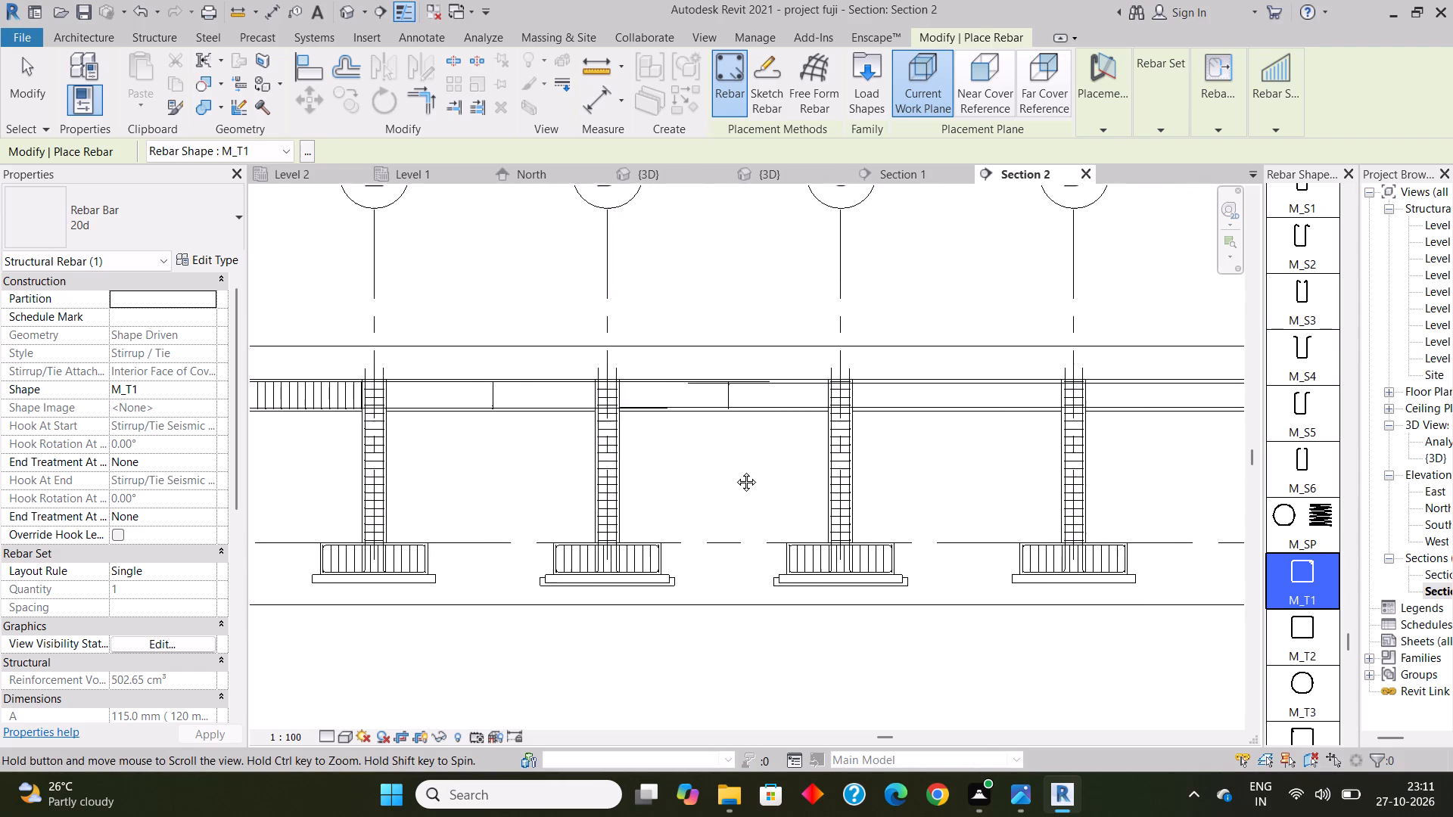
{"action": "middle_click_drag", "start_coordinate": [735, 471], "coordinate": [689, 471]}
{"action": "left_click", "coordinate": [904, 397]}
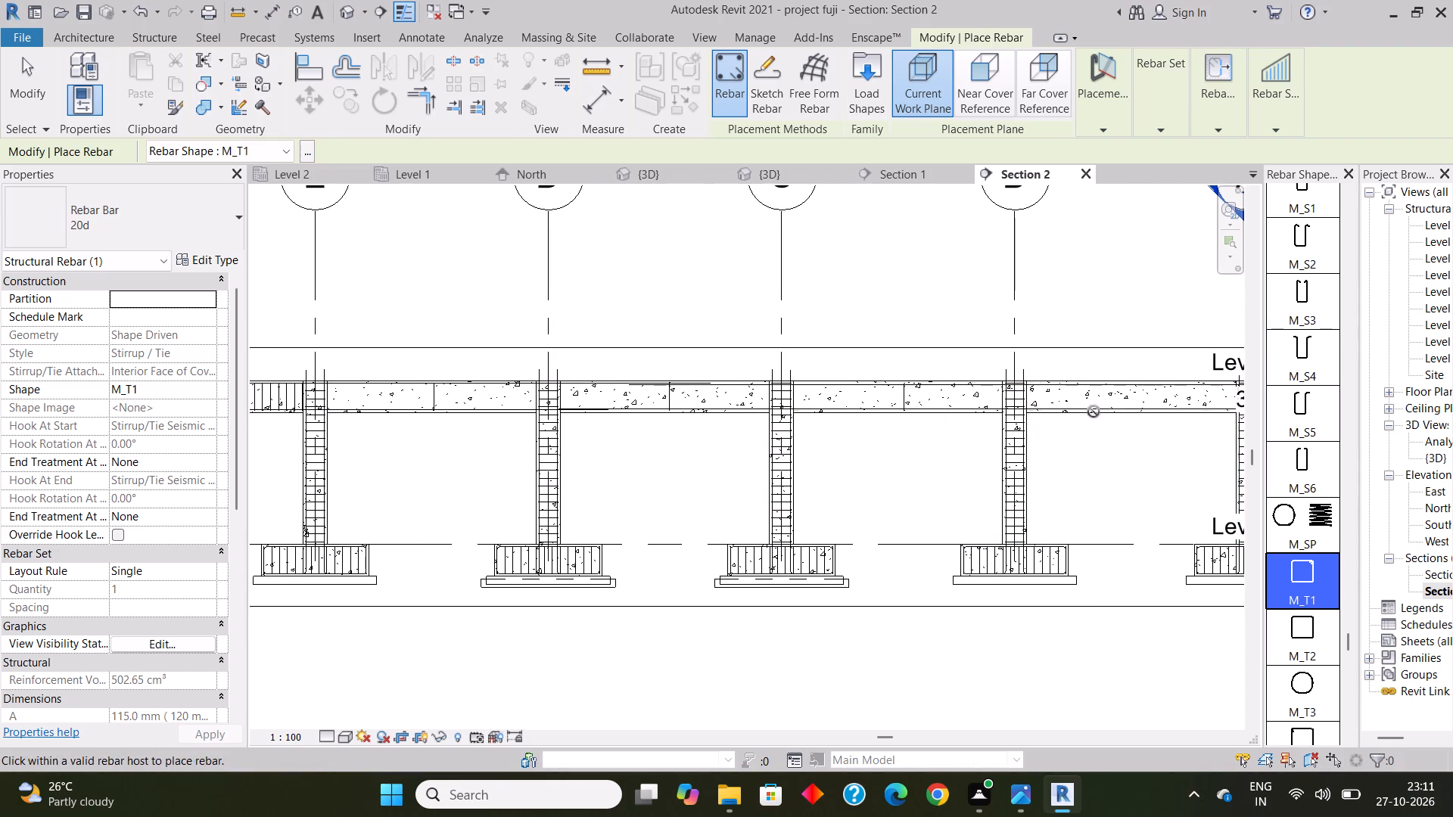
{"action": "left_click", "coordinate": [1128, 402]}
{"action": "scroll", "coordinate": [1100, 450], "scroll_direction": "down", "scroll_amount": 2}
{"action": "middle_click_drag", "start_coordinate": [1094, 450], "coordinate": [1035, 452]}
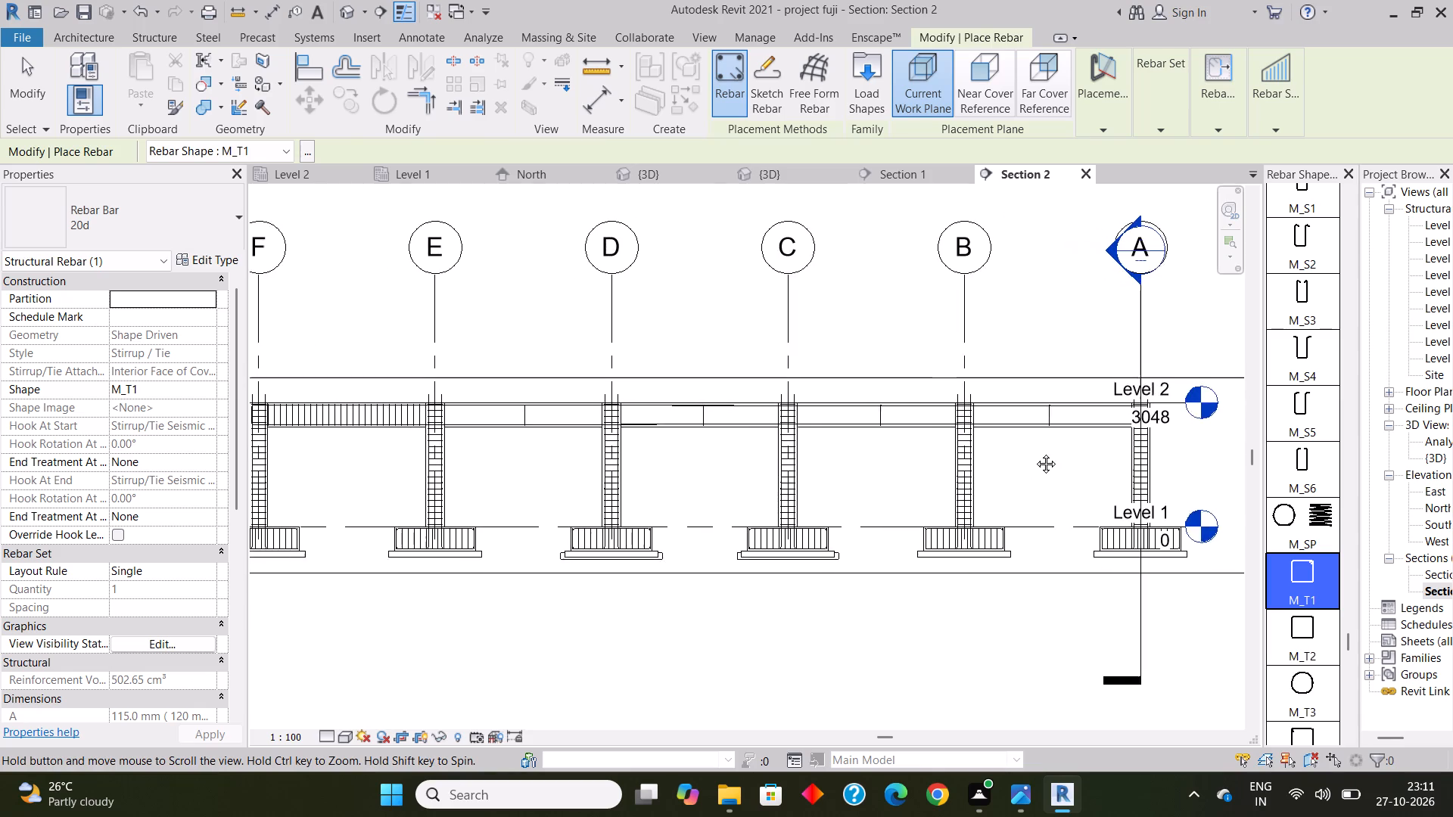
{"action": "middle_click_drag", "start_coordinate": [1035, 452], "coordinate": [1031, 450]}
{"action": "key", "text": "Escape"}
{"action": "key", "text": "Escape"}
{"action": "scroll", "coordinate": [534, 412], "scroll_direction": "up", "scroll_amount": 2}
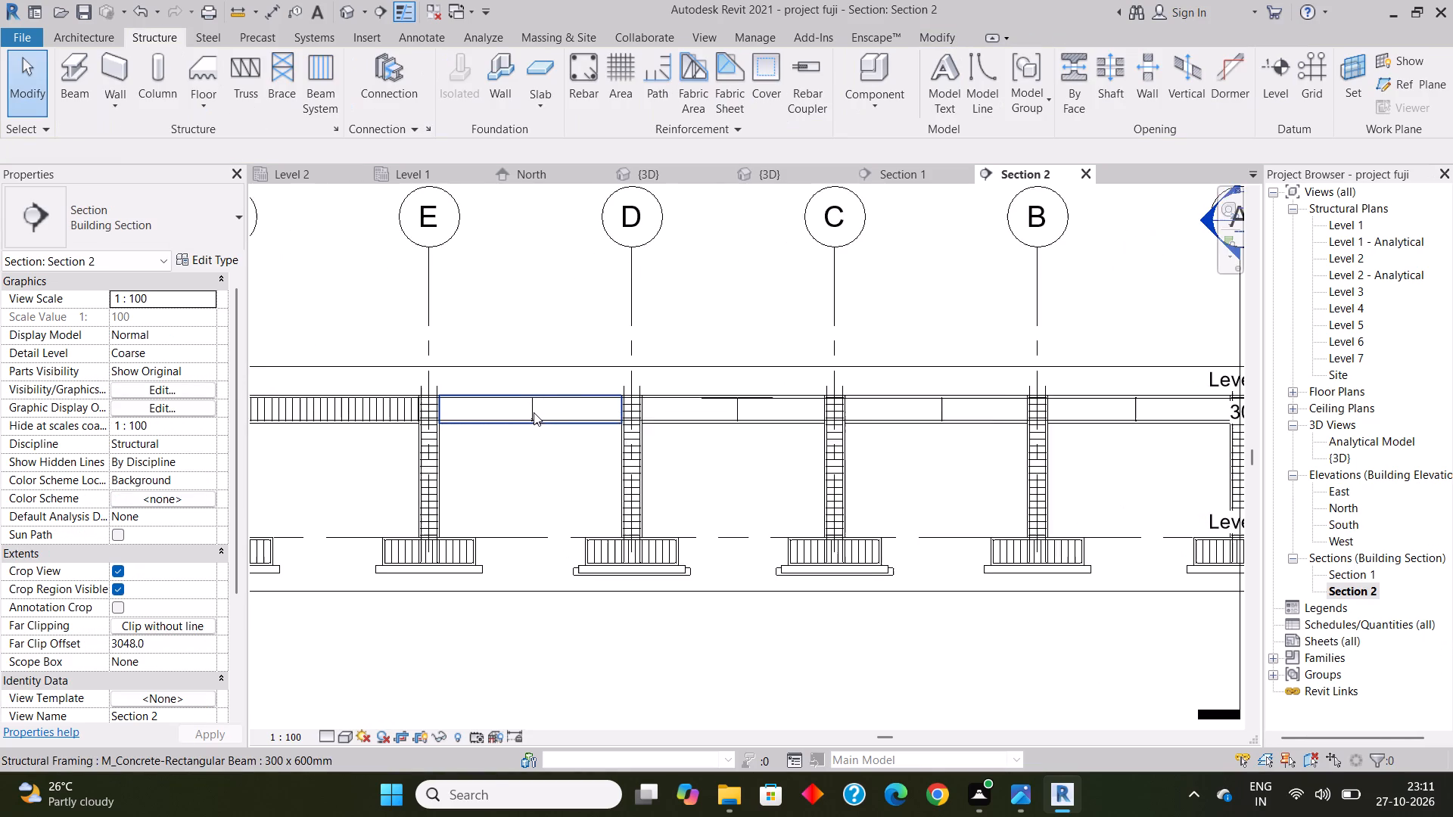
Change the bar type of the single stirrup in the E–D beam to 10M.
{"action": "scroll", "coordinate": [534, 412], "scroll_direction": "up", "scroll_amount": 6}
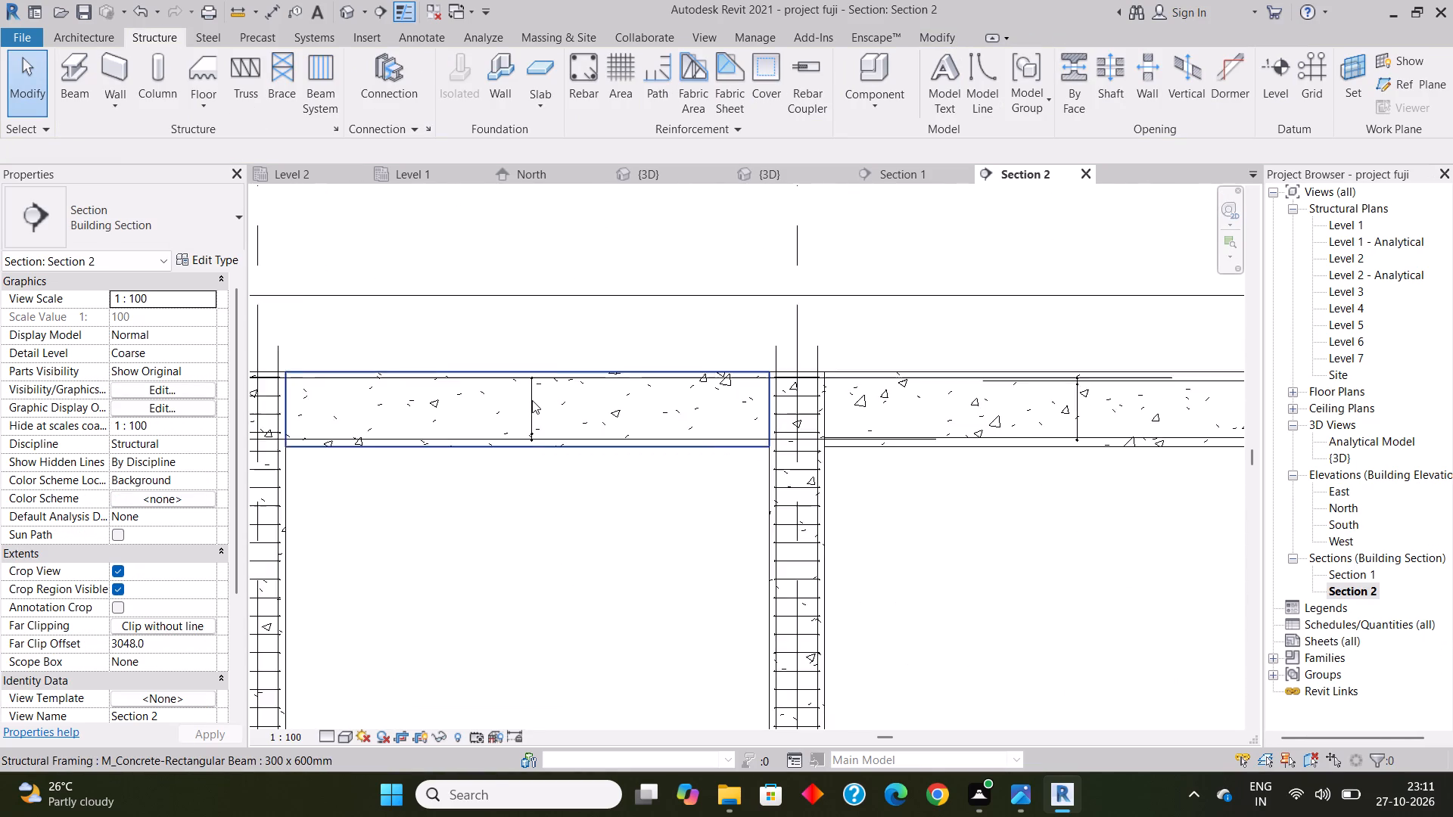
{"action": "scroll", "coordinate": [532, 400], "scroll_direction": "up", "scroll_amount": 5}
{"action": "left_click", "coordinate": [532, 400]}
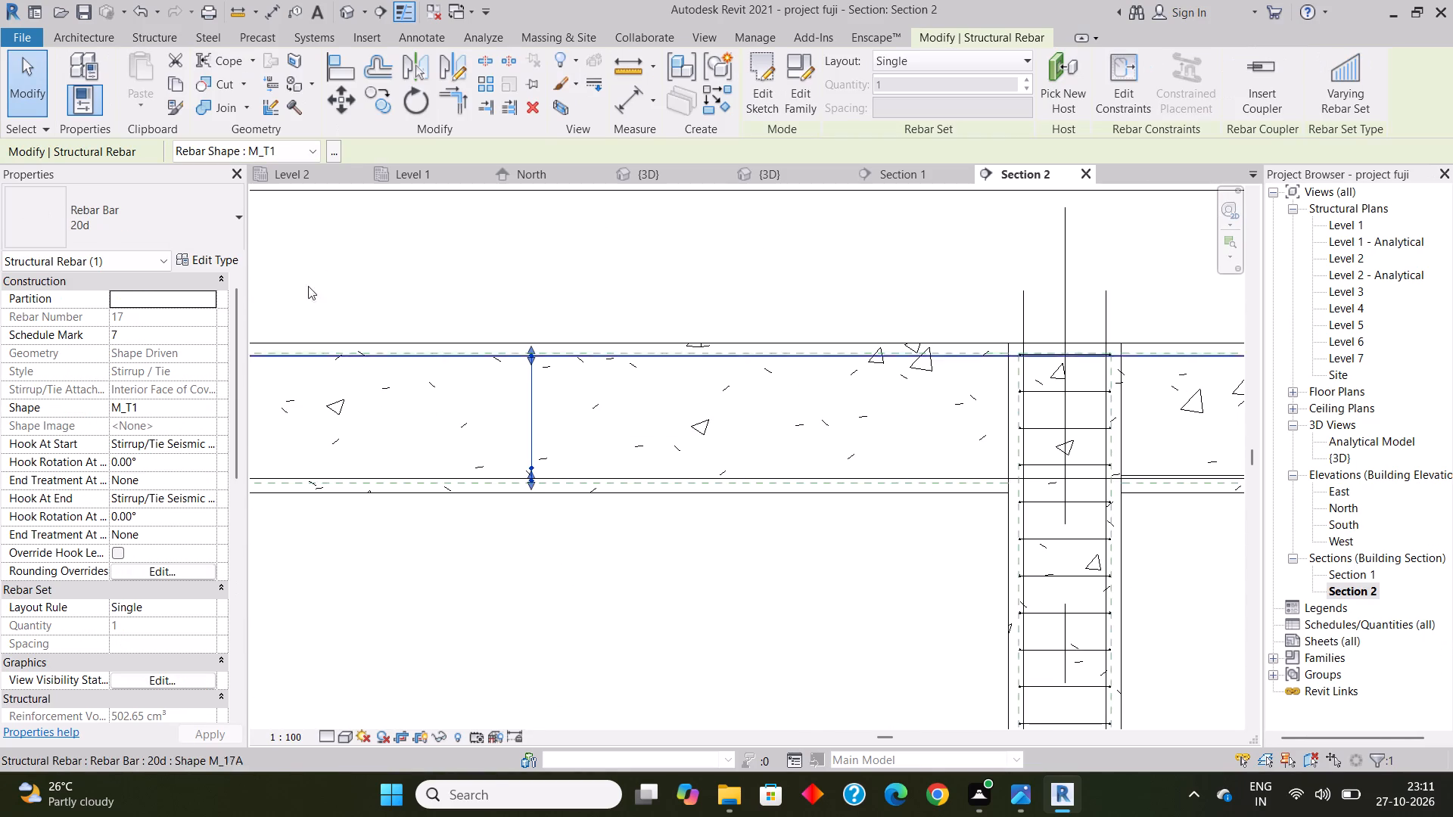
{"action": "left_click", "coordinate": [110, 213]}
{"action": "left_click", "coordinate": [98, 308]}
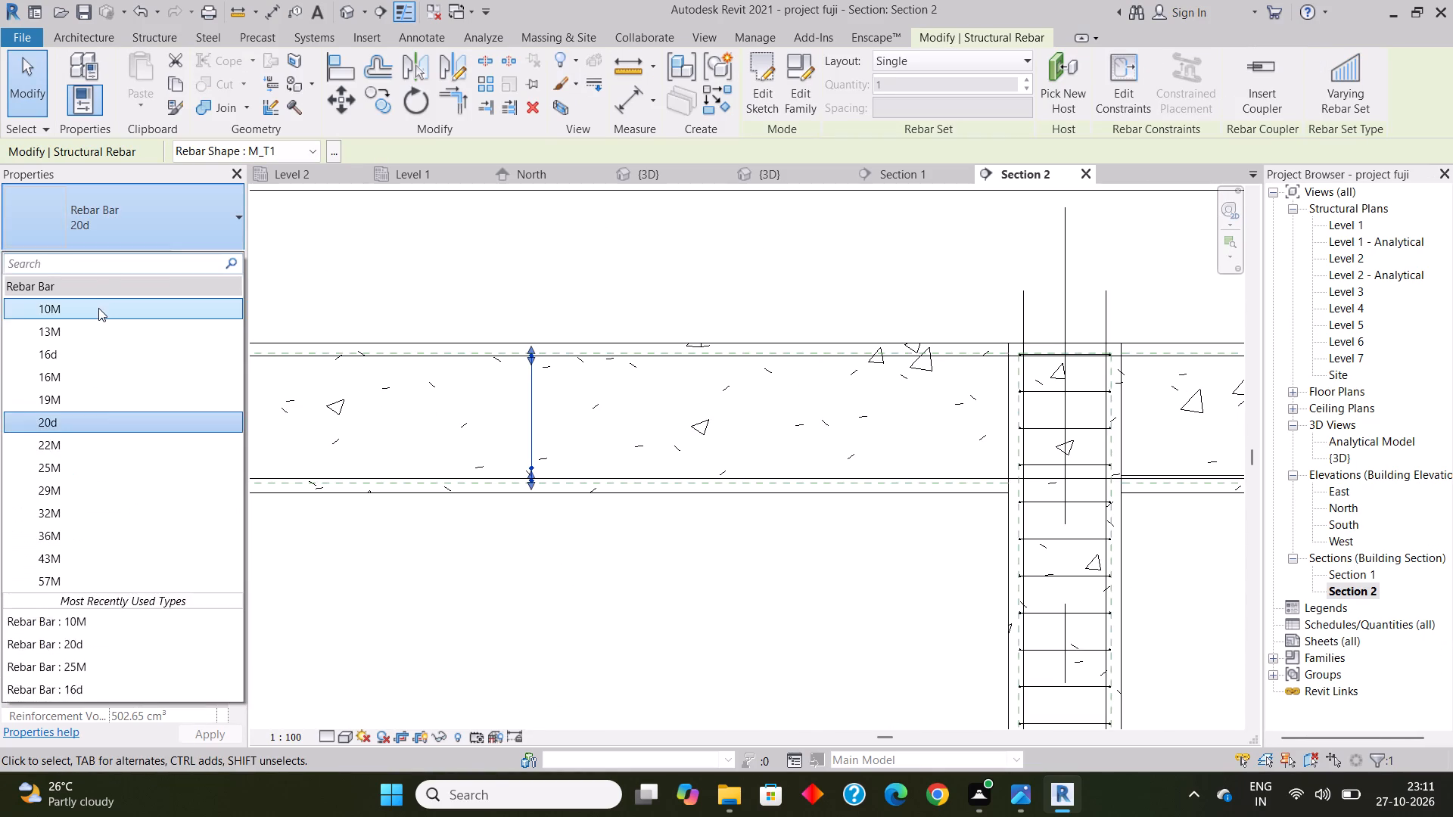
{"action": "key", "text": "Escape"}
Change the bar type of the single stirrup in the D–C beam to 10M.
{"action": "scroll", "coordinate": [288, 397], "scroll_direction": "down", "scroll_amount": 3}
{"action": "scroll", "coordinate": [646, 435], "scroll_direction": "down", "scroll_amount": 3}
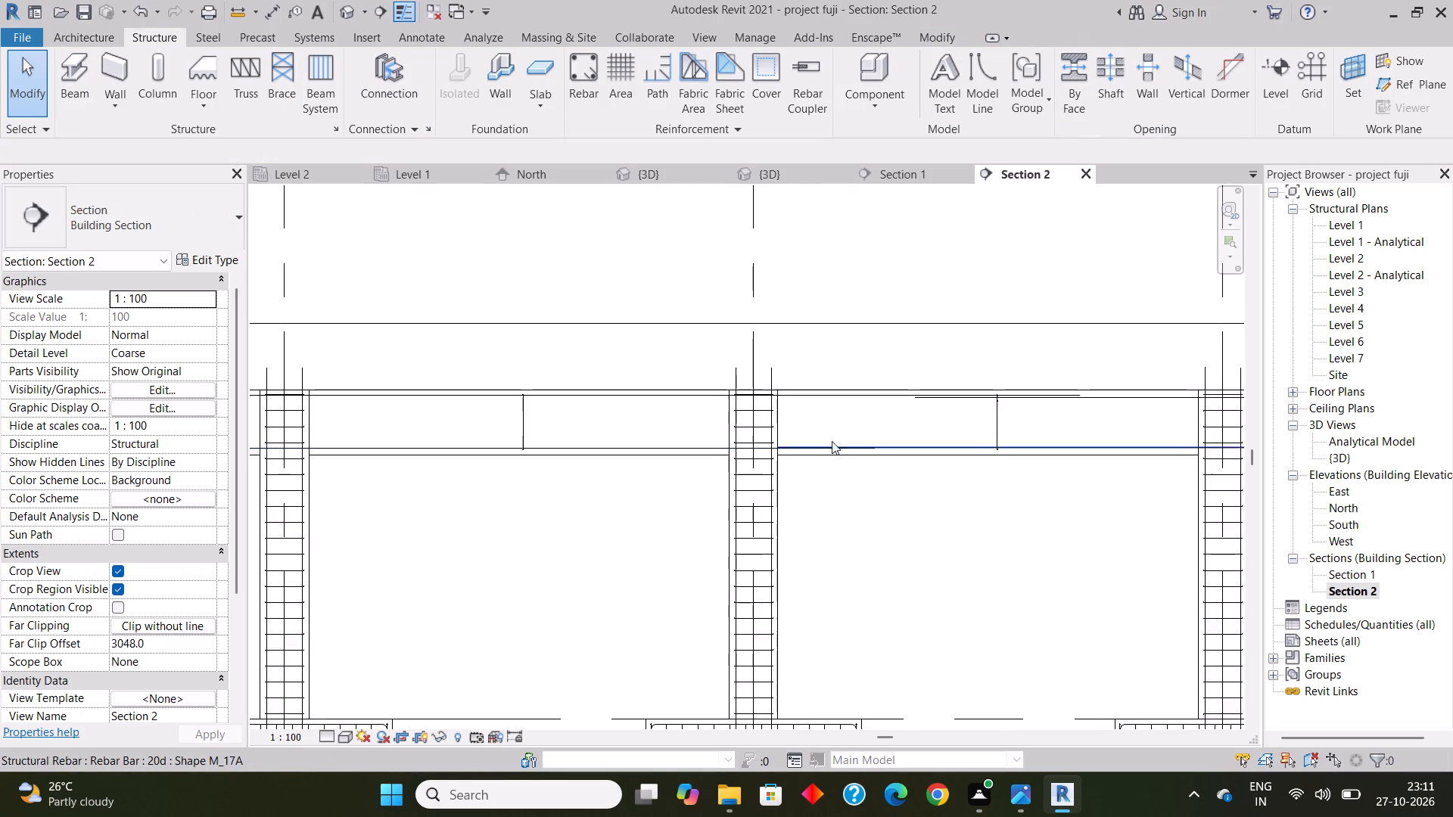
{"action": "middle_click_drag", "start_coordinate": [831, 441], "coordinate": [450, 400]}
{"action": "scroll", "coordinate": [622, 376], "scroll_direction": "up", "scroll_amount": 8}
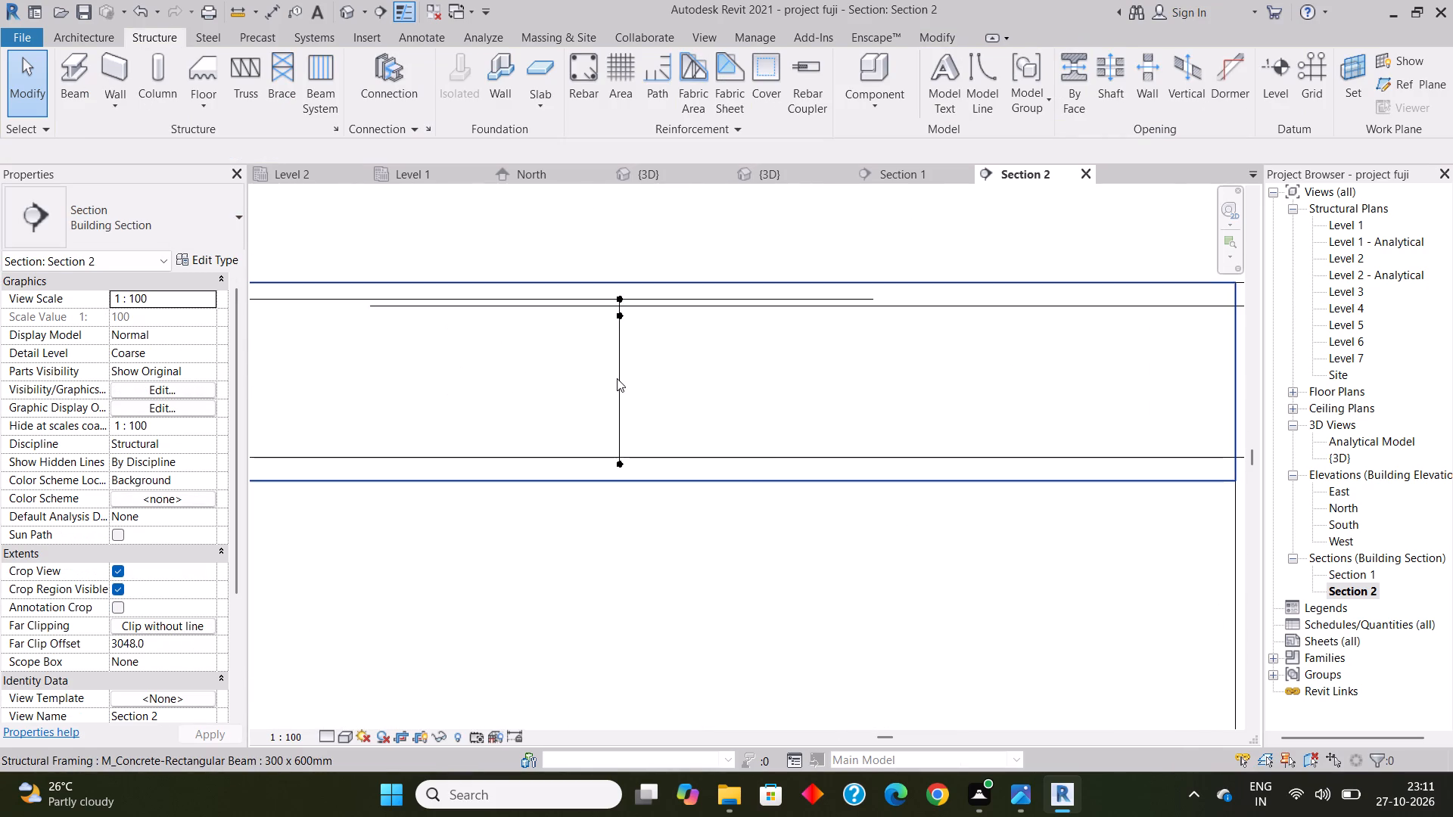
{"action": "left_click", "coordinate": [620, 371]}
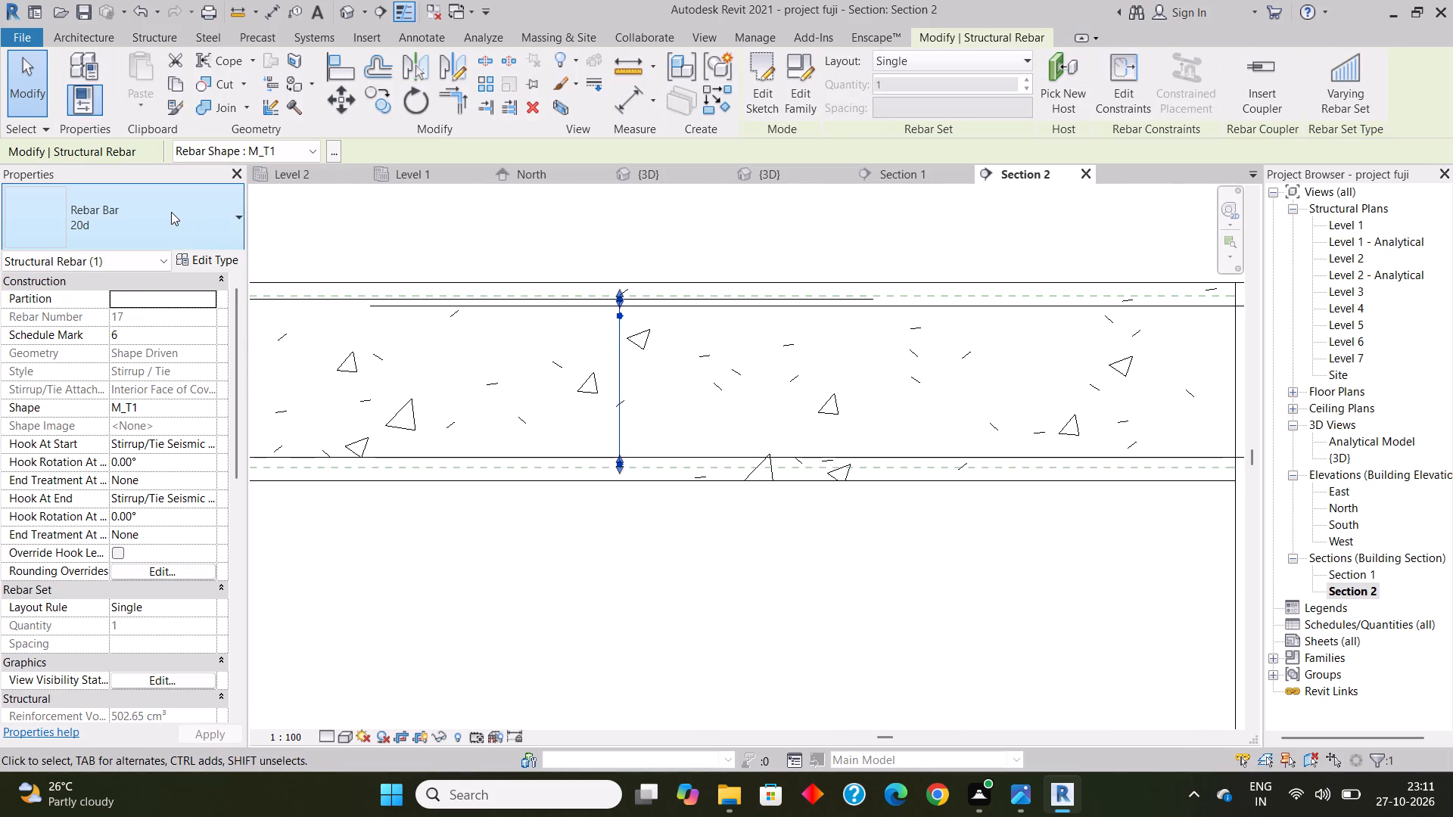
{"action": "left_click", "coordinate": [169, 213]}
{"action": "left_click", "coordinate": [98, 309]}
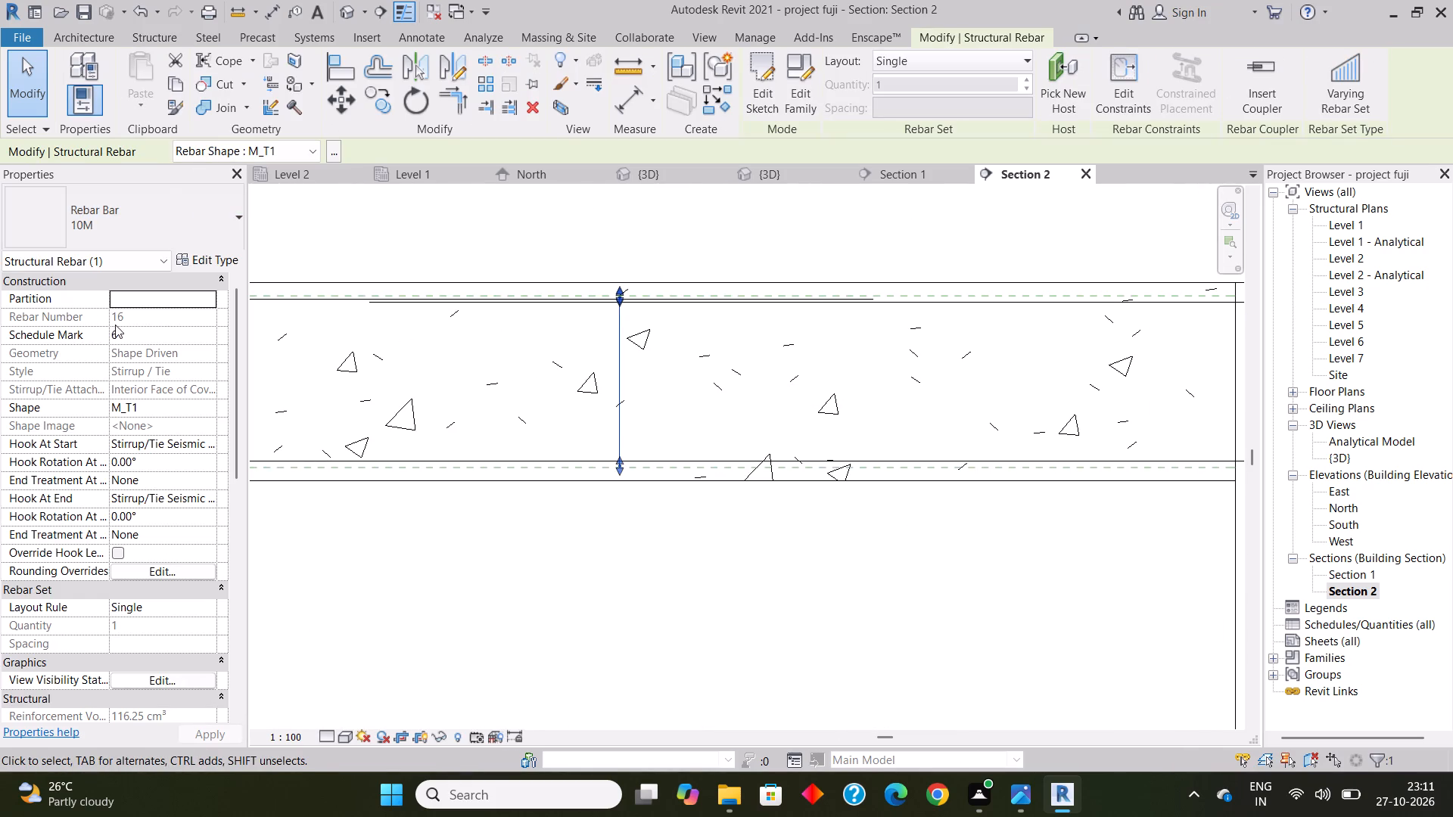
{"action": "key", "text": "Escape"}
Change the bar type of the single stirrup in the C–B beam to 10M.
{"action": "scroll", "coordinate": [424, 443], "scroll_direction": "down", "scroll_amount": 13}
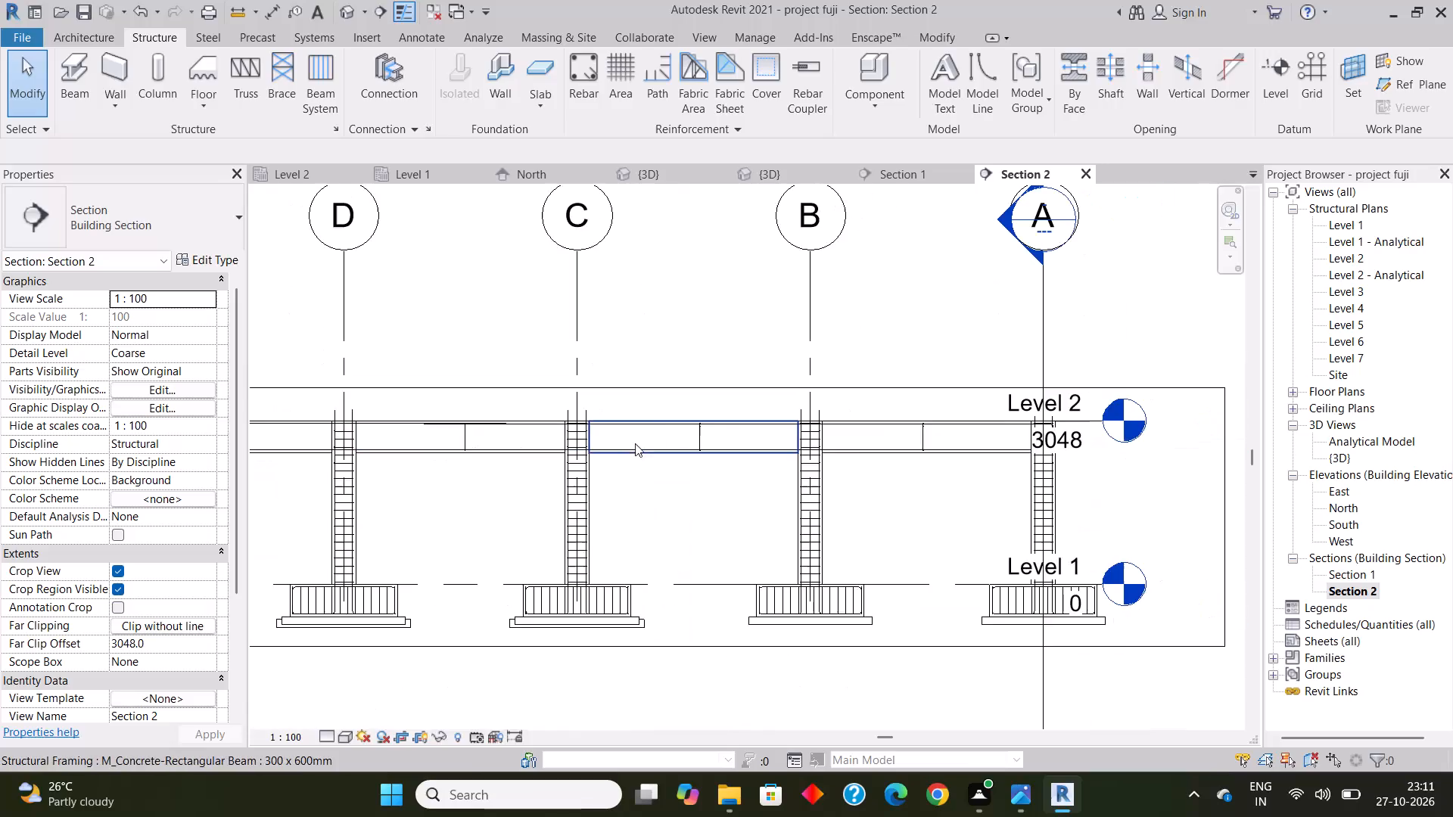
{"action": "middle_click_drag", "start_coordinate": [643, 443], "coordinate": [502, 430]}
{"action": "scroll", "coordinate": [564, 421], "scroll_direction": "up", "scroll_amount": 9}
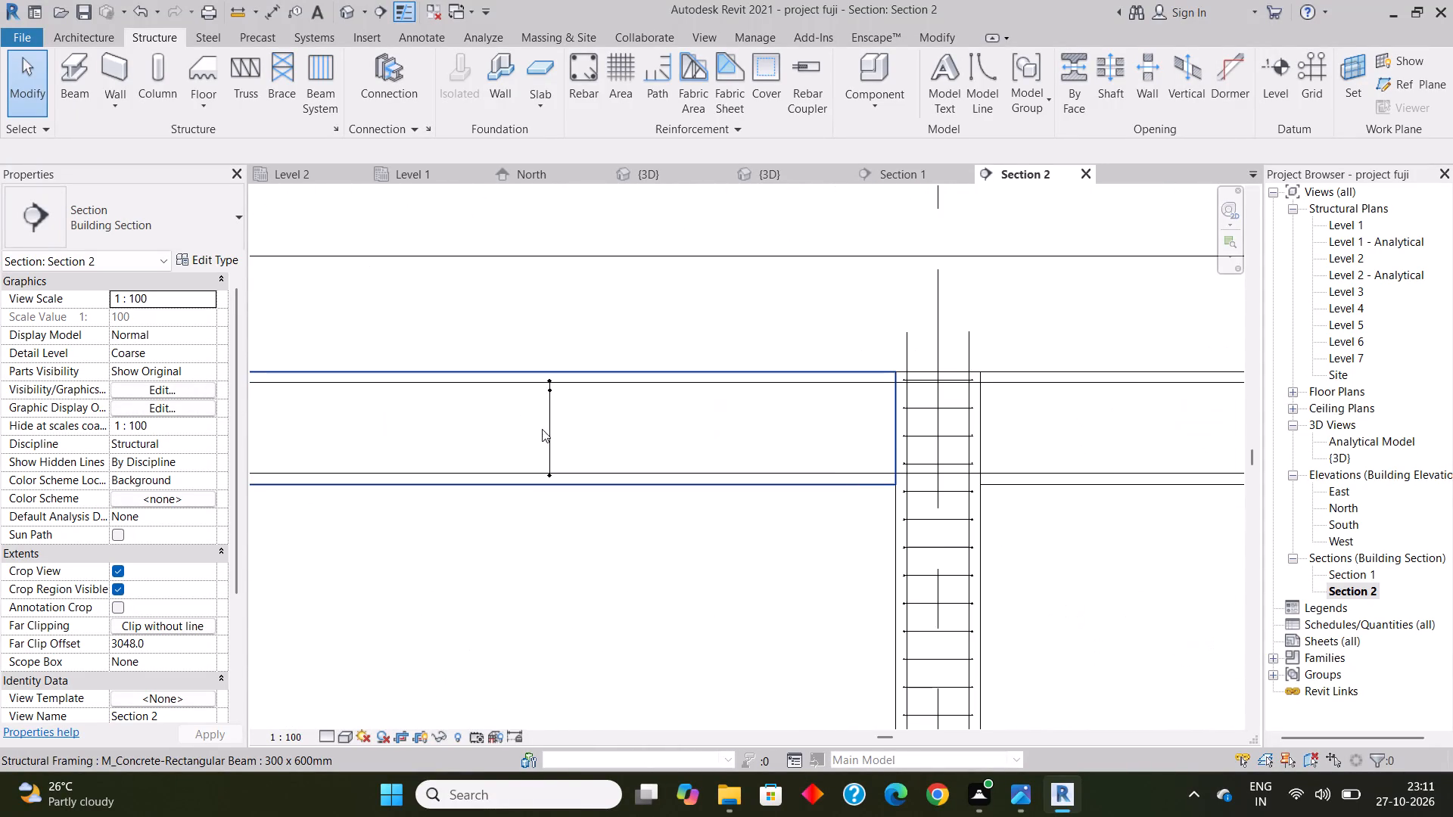
{"action": "left_click", "coordinate": [551, 415]}
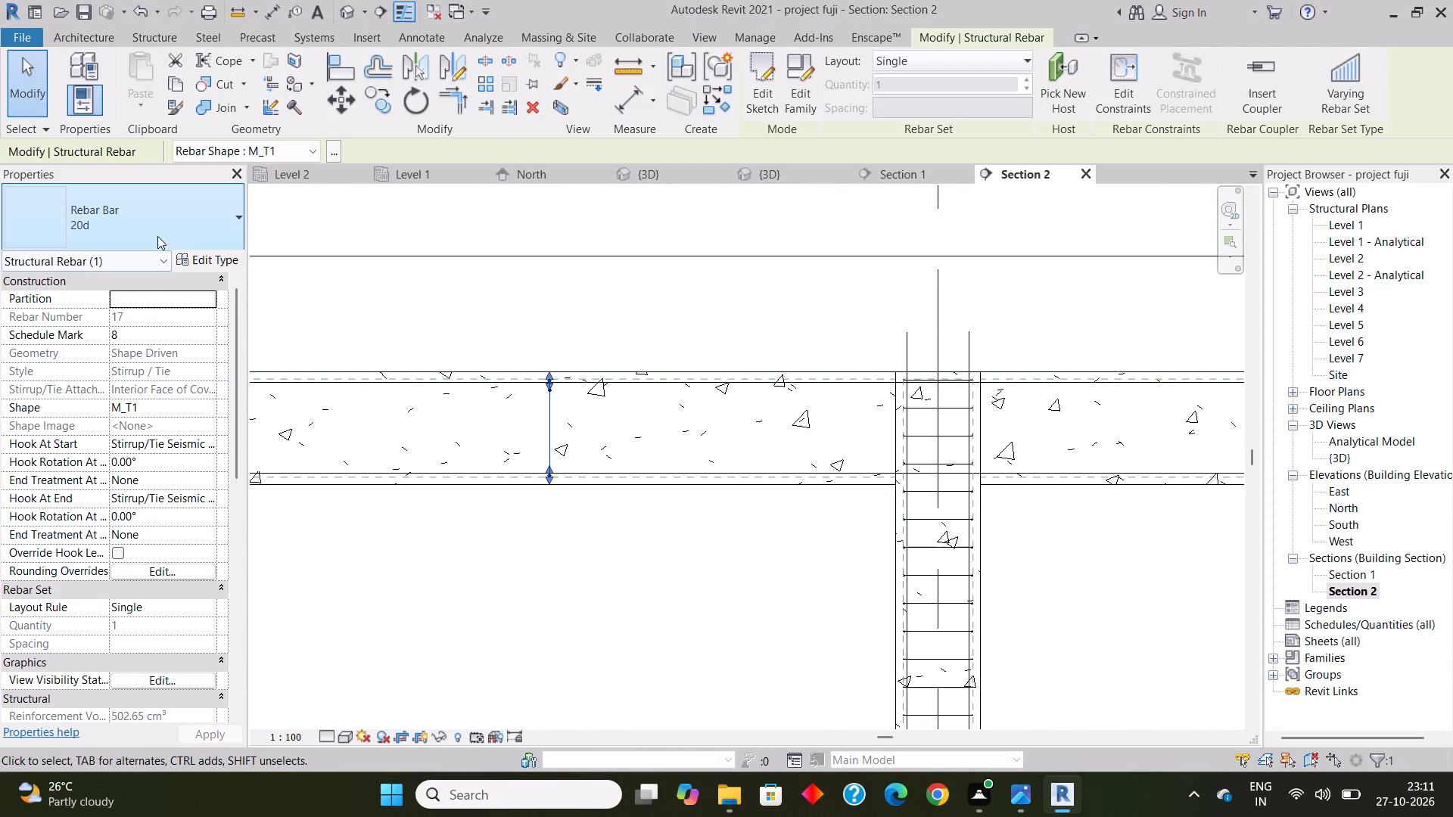
{"action": "left_click", "coordinate": [155, 219]}
{"action": "left_click", "coordinate": [93, 316]}
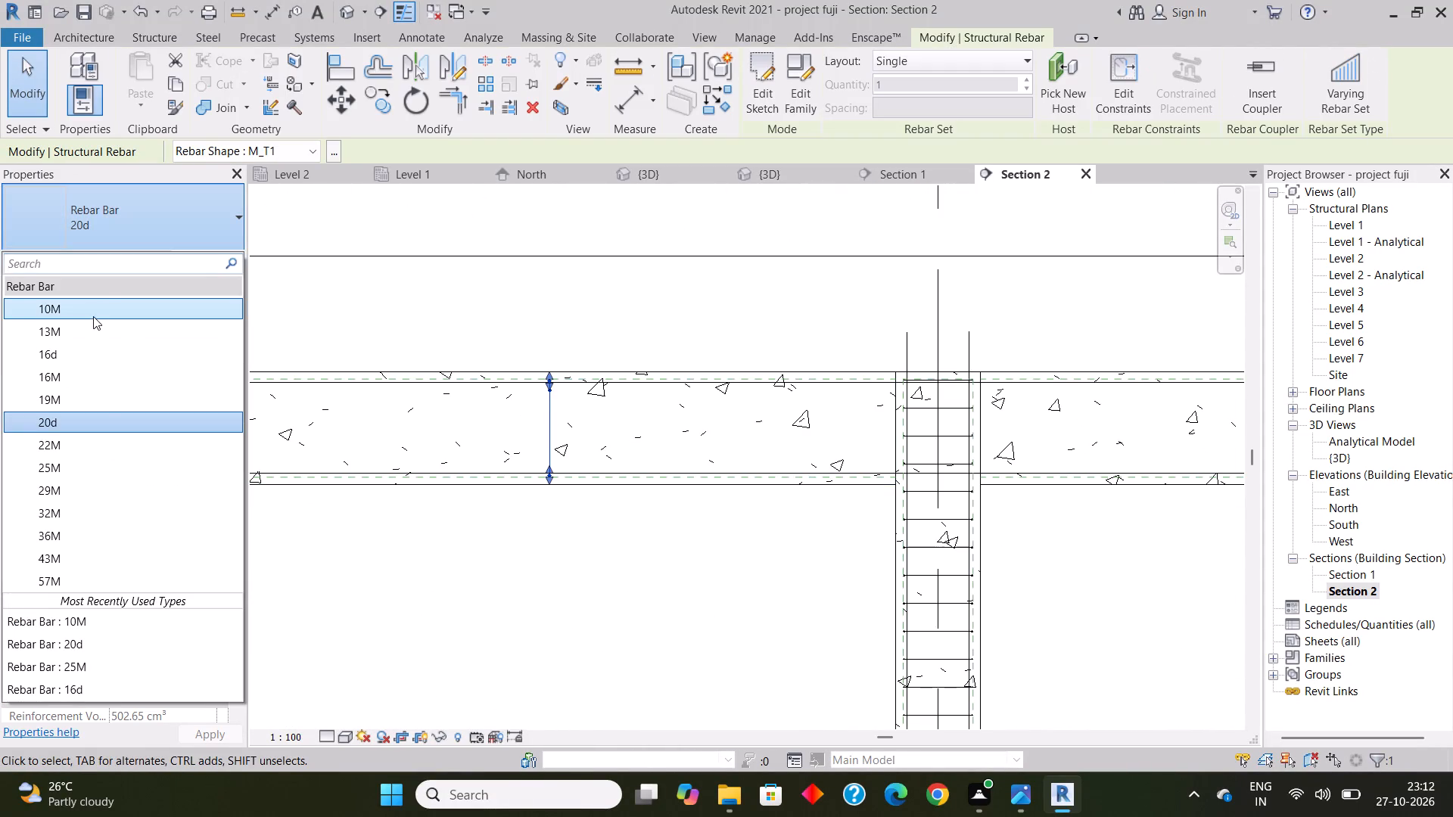
{"action": "scroll", "coordinate": [356, 421], "scroll_direction": "down", "scroll_amount": 4}
{"action": "scroll", "coordinate": [989, 430], "scroll_direction": "up", "scroll_amount": 2}
{"action": "key", "text": "Escape"}
Change the bar type of the single stirrup in the B–A beam to 10M.
{"action": "scroll", "coordinate": [896, 418], "scroll_direction": "up", "scroll_amount": 2}
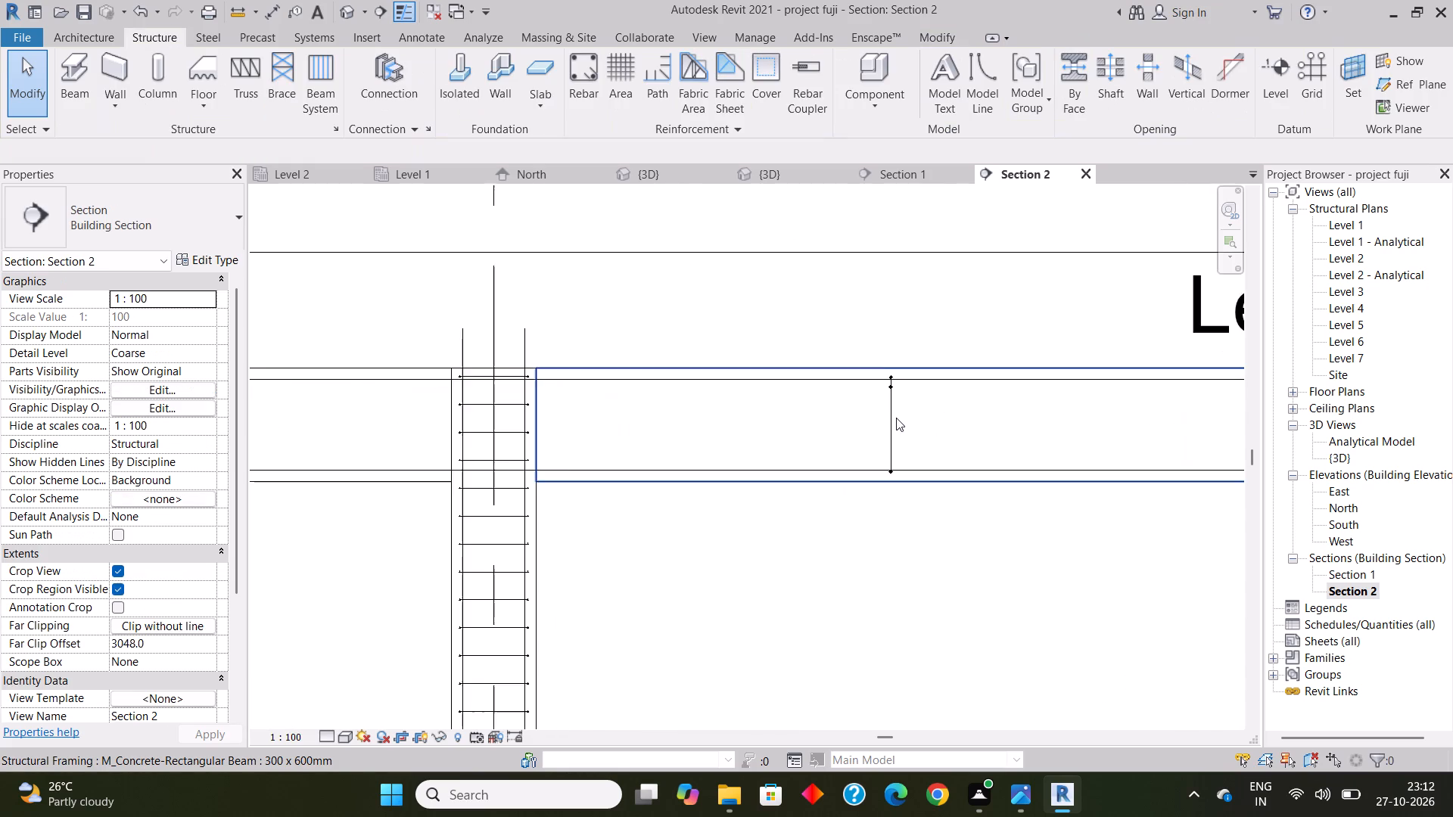
{"action": "scroll", "coordinate": [896, 418], "scroll_direction": "up", "scroll_amount": 5}
{"action": "left_click", "coordinate": [888, 413]}
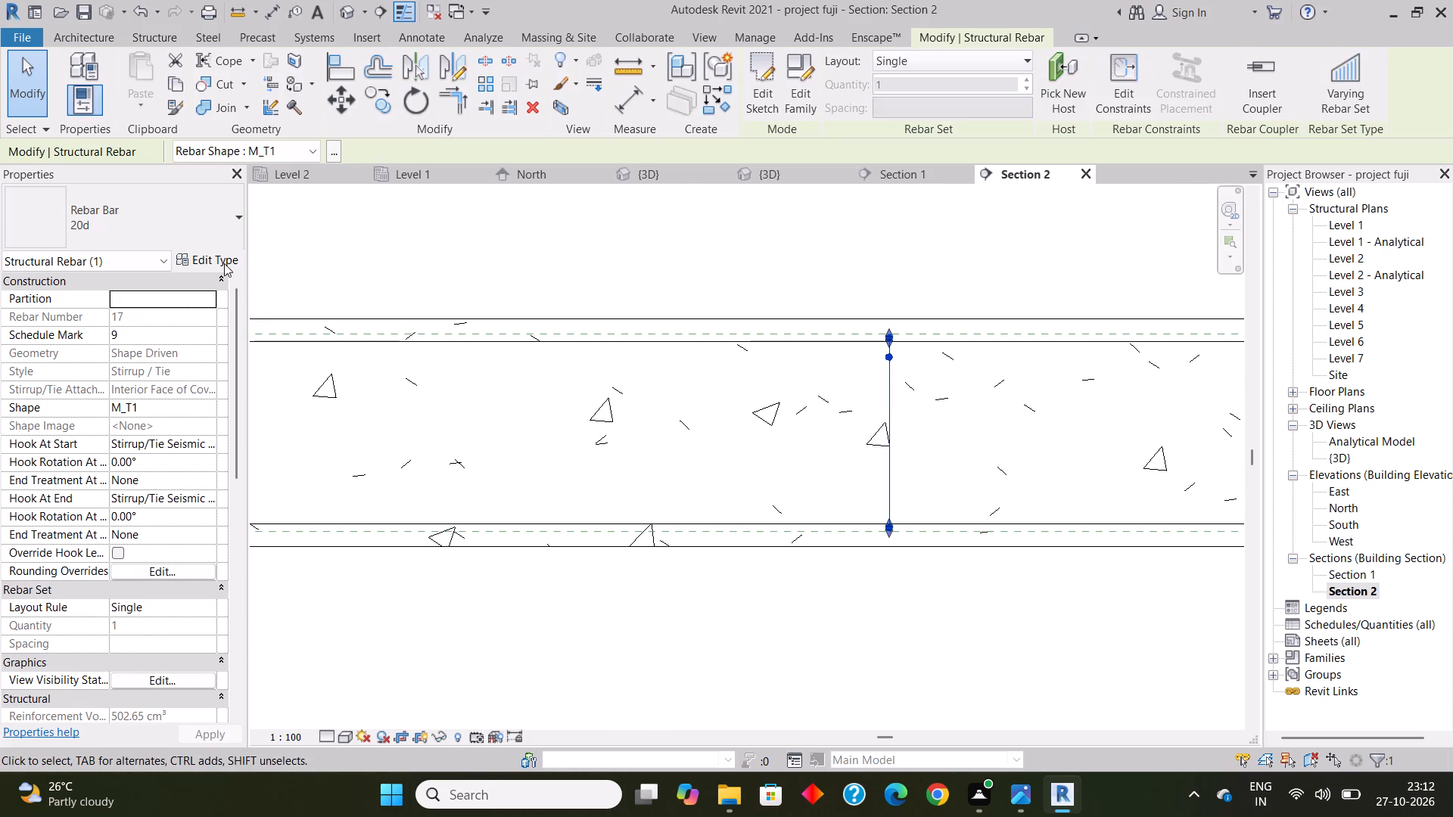
{"action": "left_click", "coordinate": [175, 231]}
{"action": "left_click", "coordinate": [70, 309]}
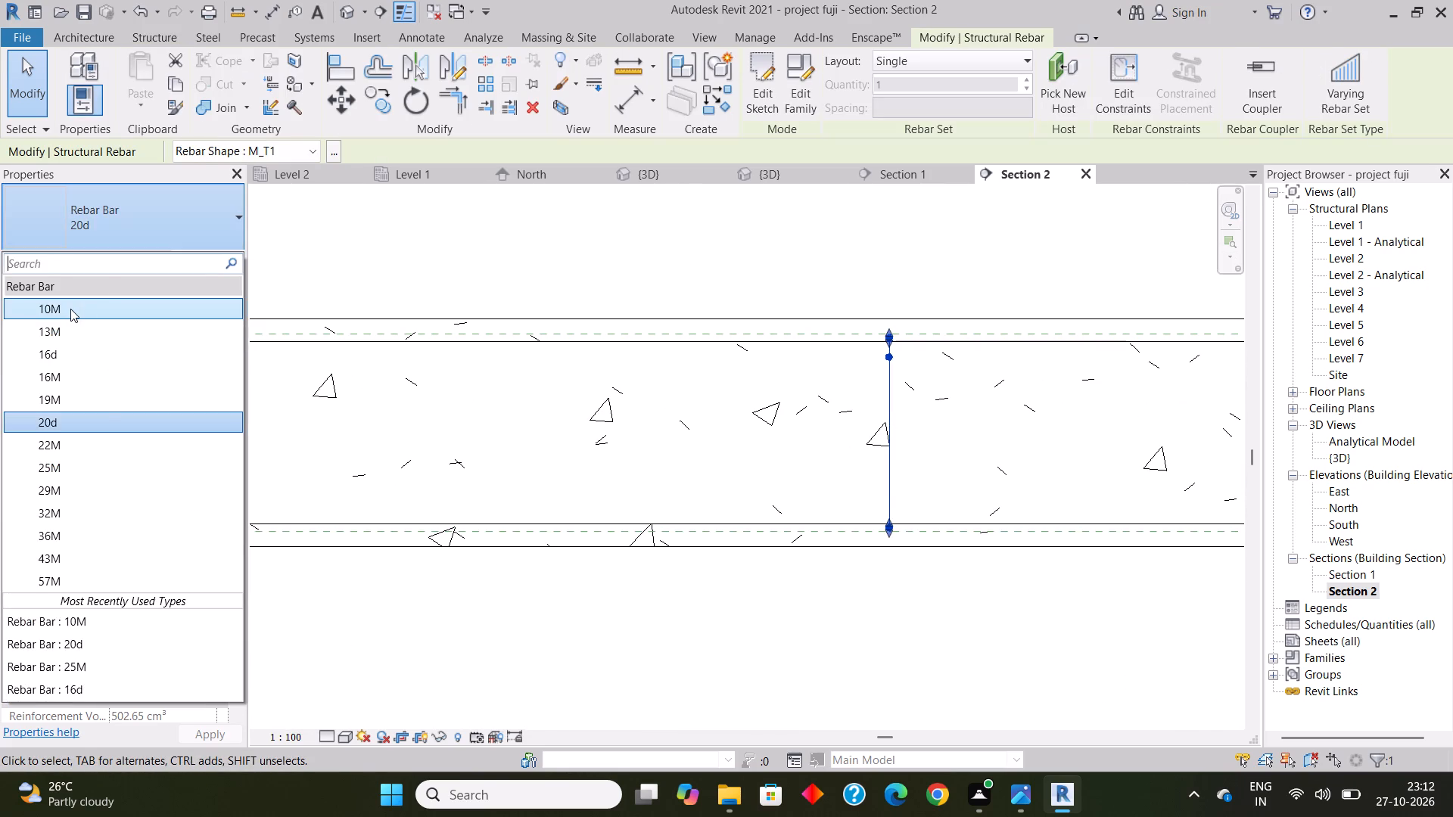
{"action": "left_click", "coordinate": [554, 607]}
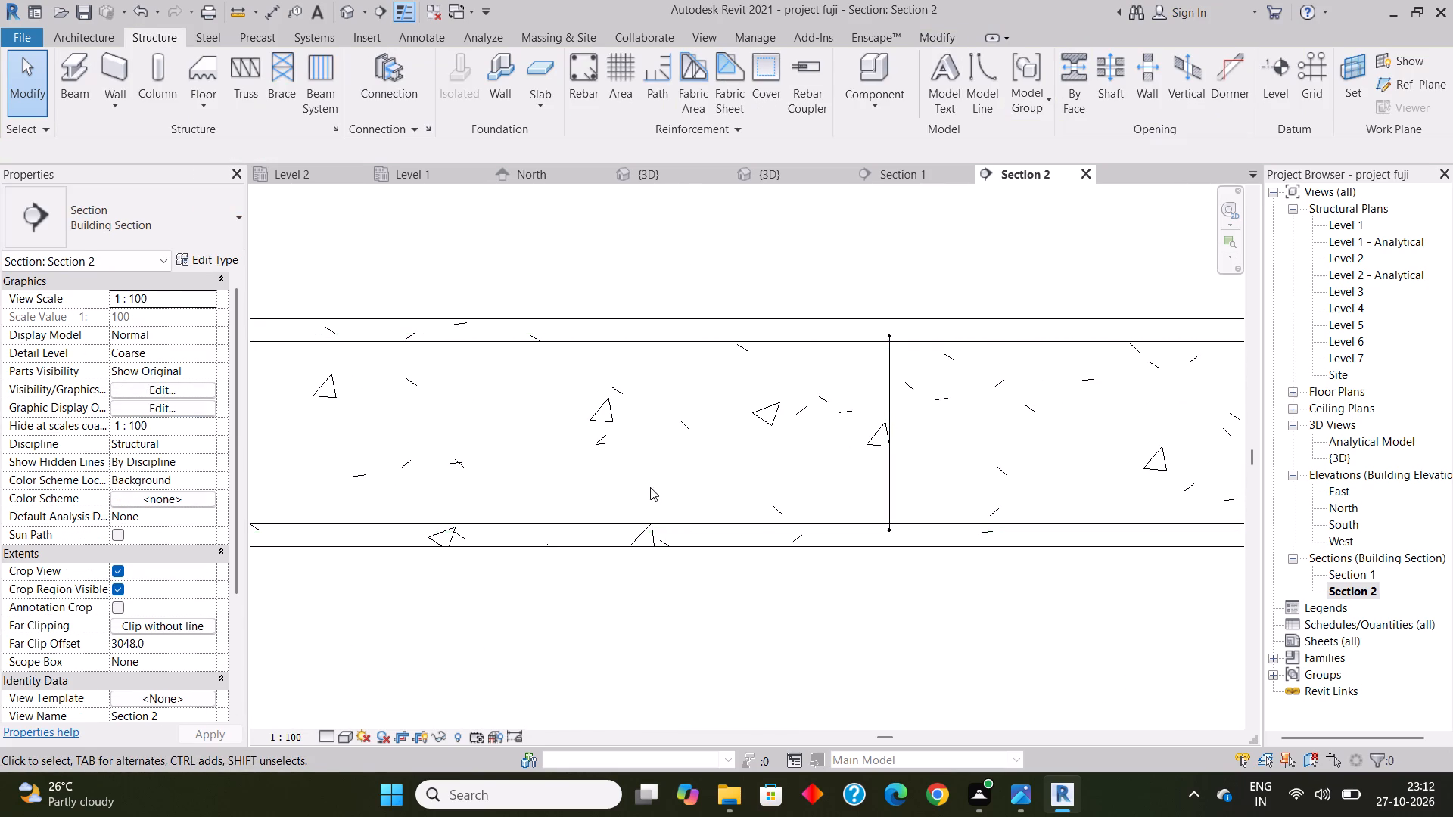
Distribute the 10M stirrup in the E–D beam with a Maximum Spacing layout at 150 mm.
{"action": "scroll", "coordinate": [723, 440], "scroll_direction": "down", "scroll_amount": 18}
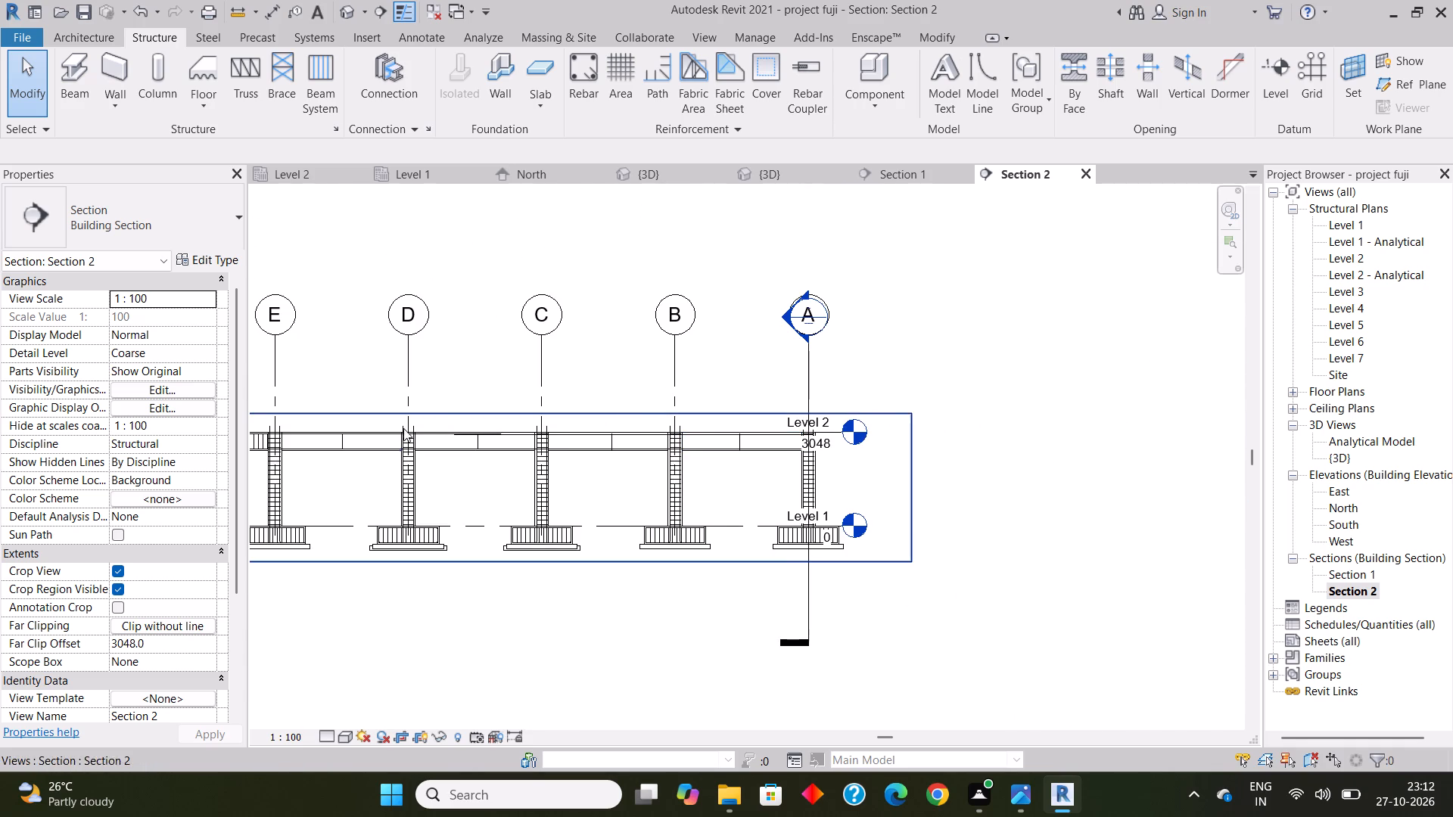
{"action": "middle_click_drag", "start_coordinate": [338, 448], "coordinate": [574, 422]}
{"action": "scroll", "coordinate": [571, 420], "scroll_direction": "up", "scroll_amount": 12}
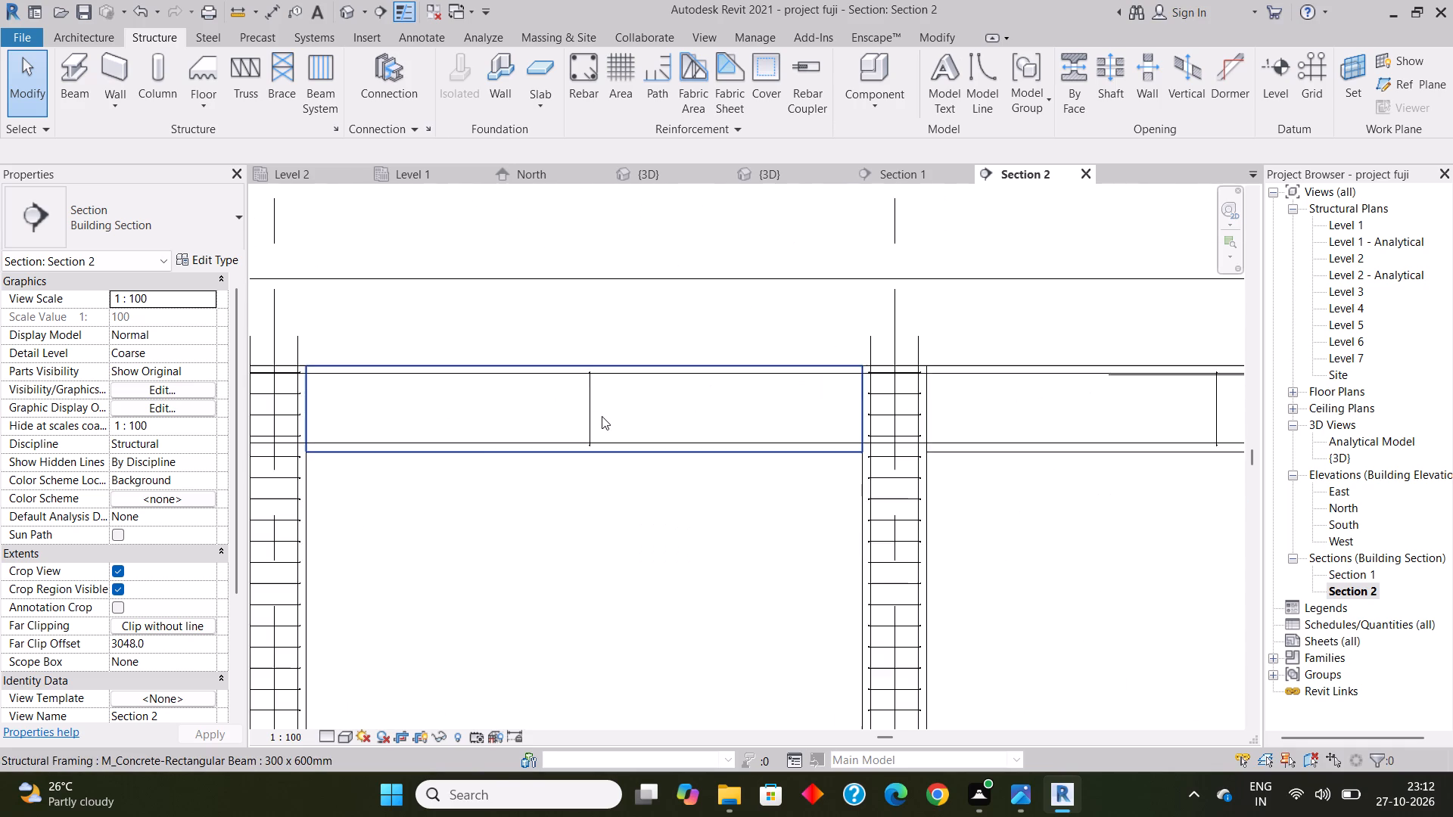
{"action": "scroll", "coordinate": [602, 416], "scroll_direction": "up", "scroll_amount": 5}
{"action": "left_click", "coordinate": [580, 390]}
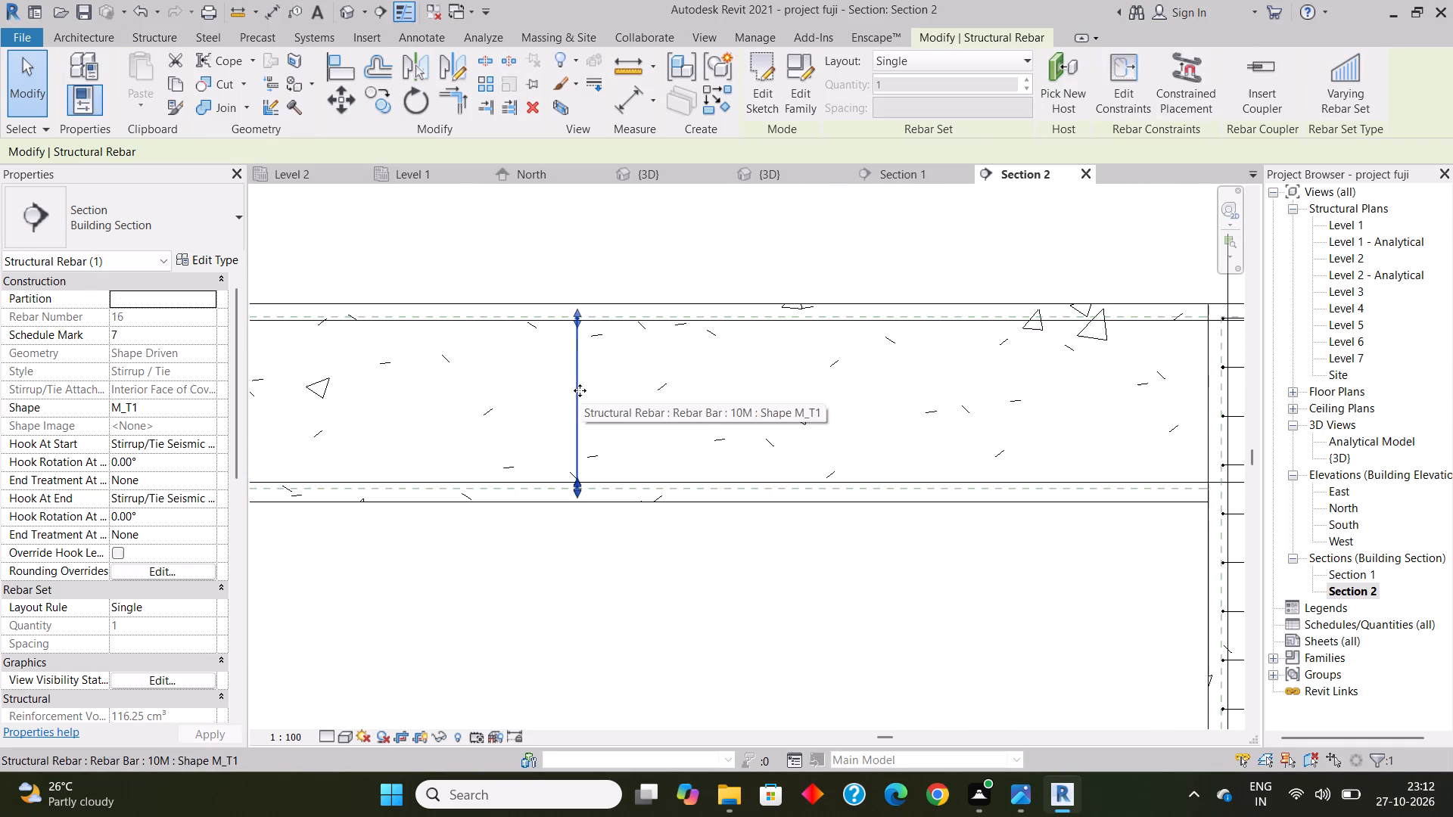
{"action": "left_click", "coordinate": [929, 58]}
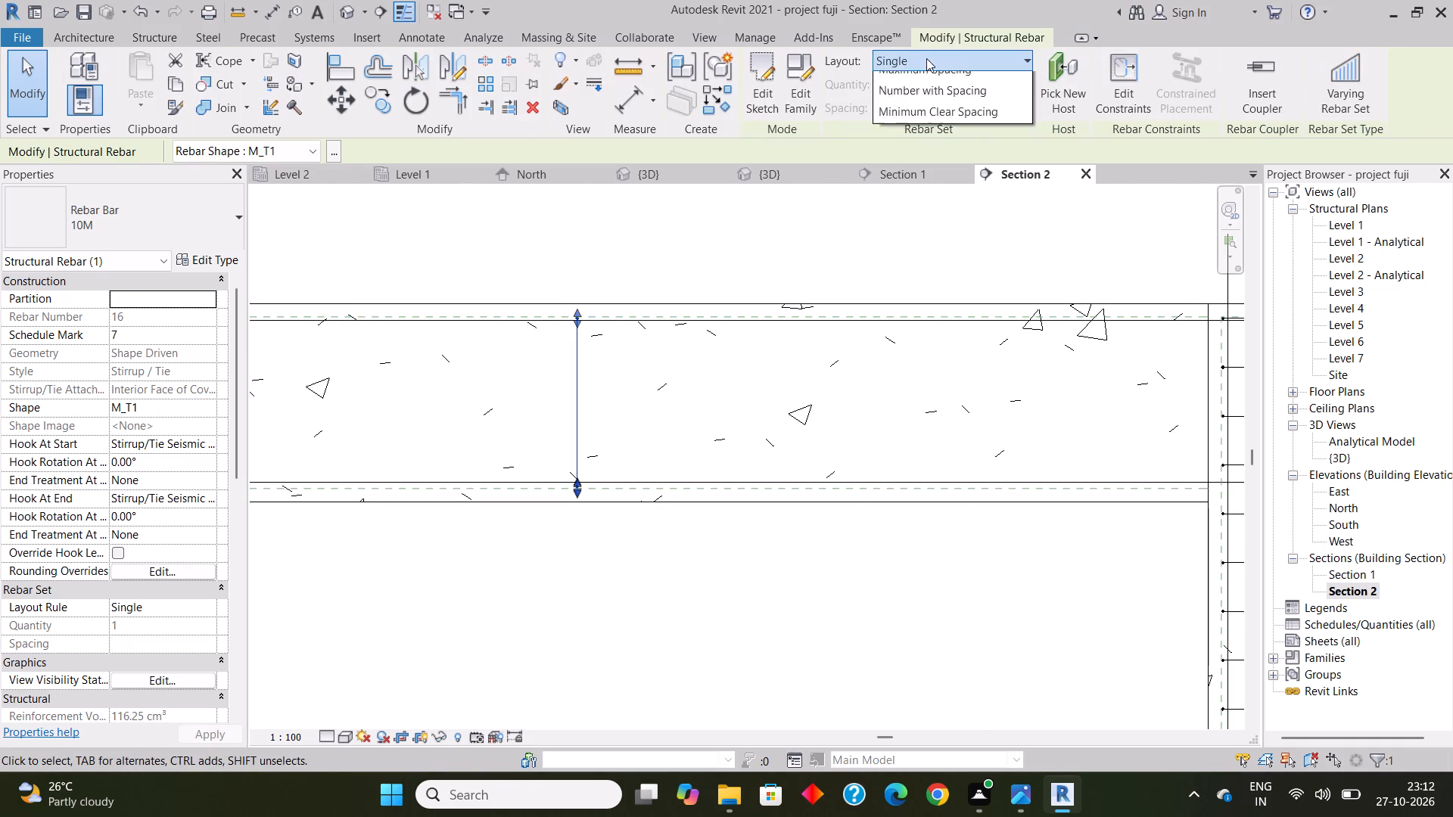
{"action": "left_click", "coordinate": [919, 129]}
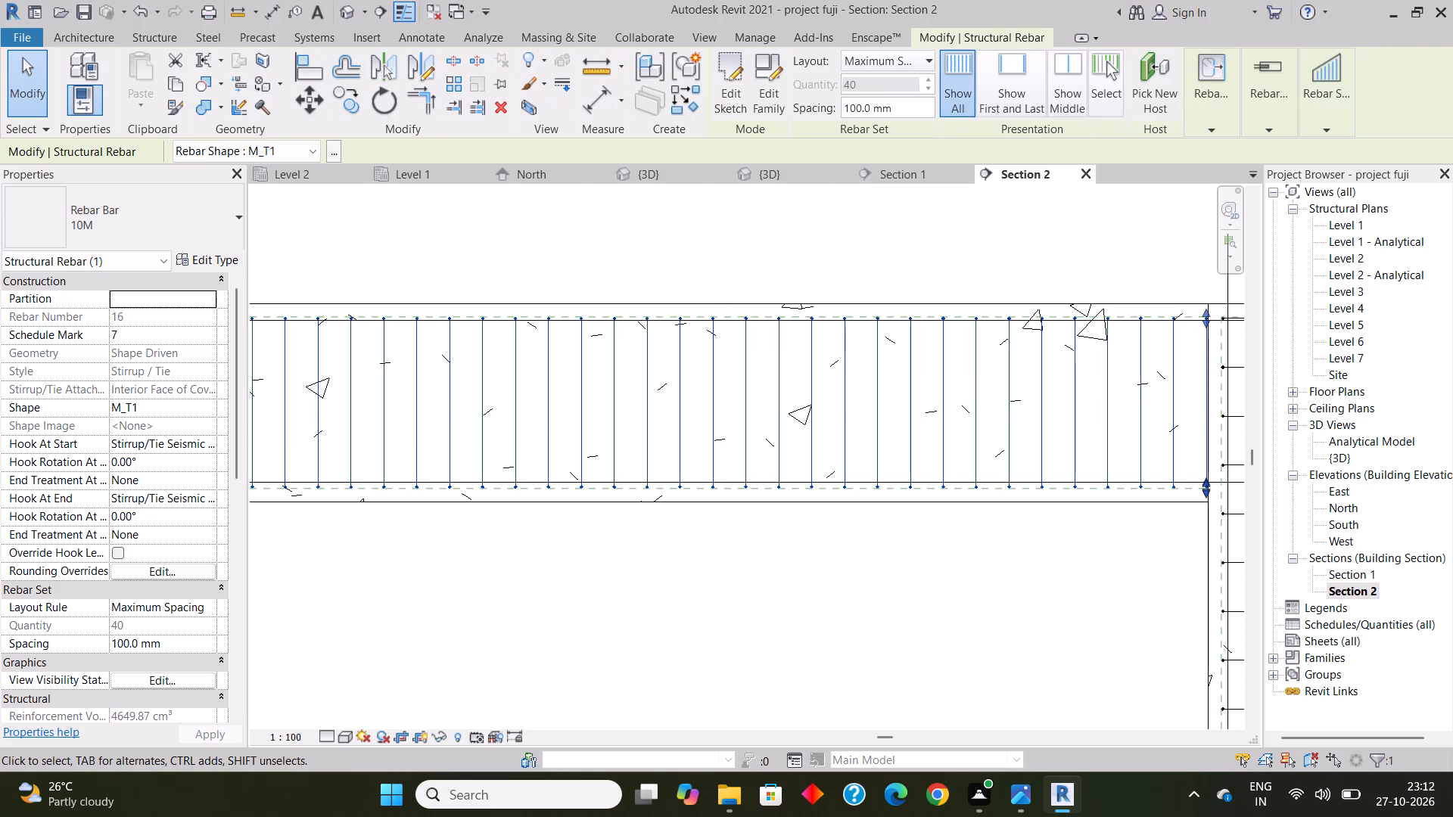
{"action": "left_click_drag", "start_coordinate": [906, 107], "coordinate": [716, 107]}
{"action": "type", "text": "150mm"}
{"action": "key", "text": "Return"}
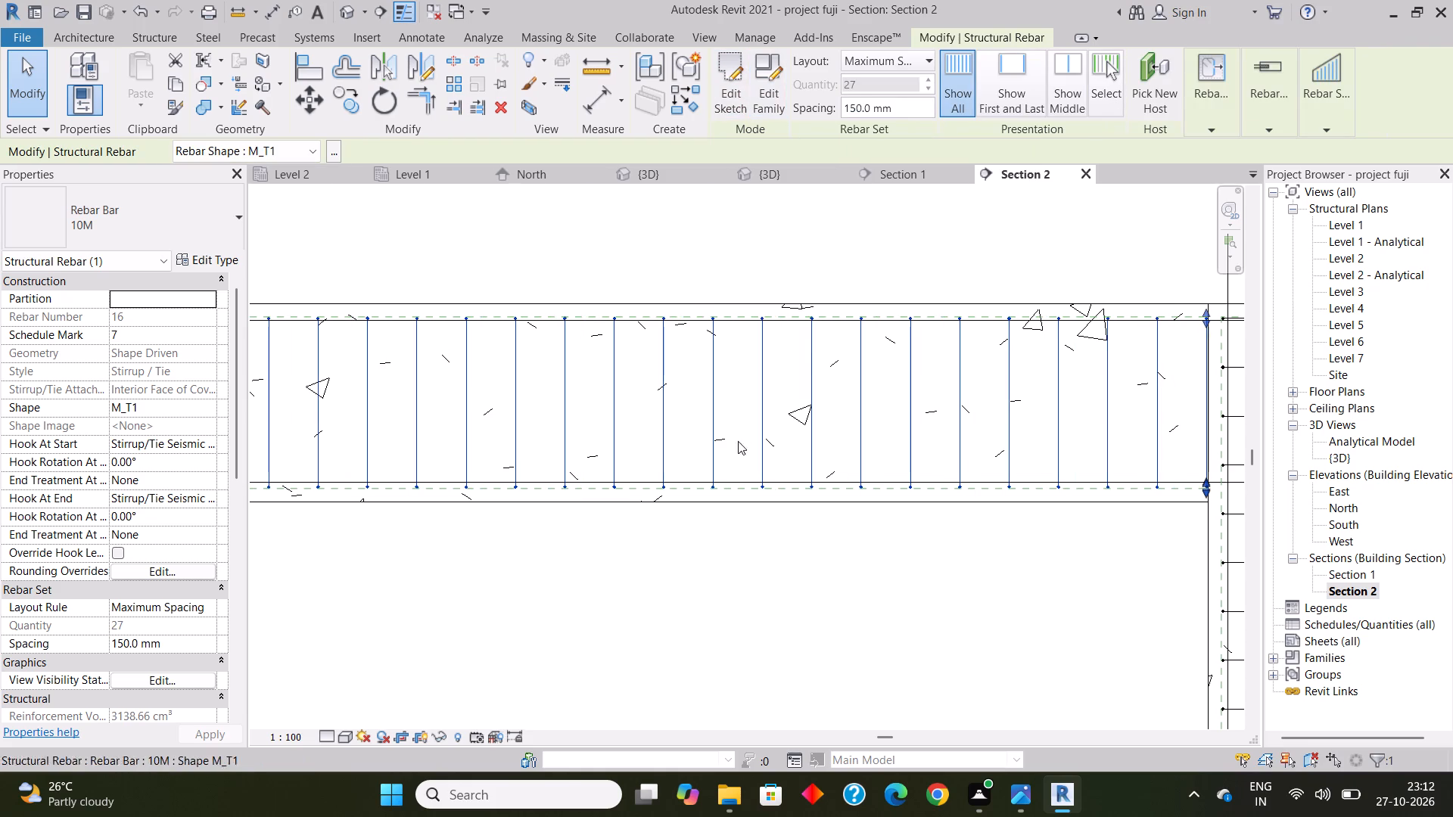
{"action": "left_click", "coordinate": [602, 637]}
Distribute the 10M stirrup in the D–C beam with a Maximum Spacing layout at 150 mm.
{"action": "scroll", "coordinate": [565, 511], "scroll_direction": "down", "scroll_amount": 10}
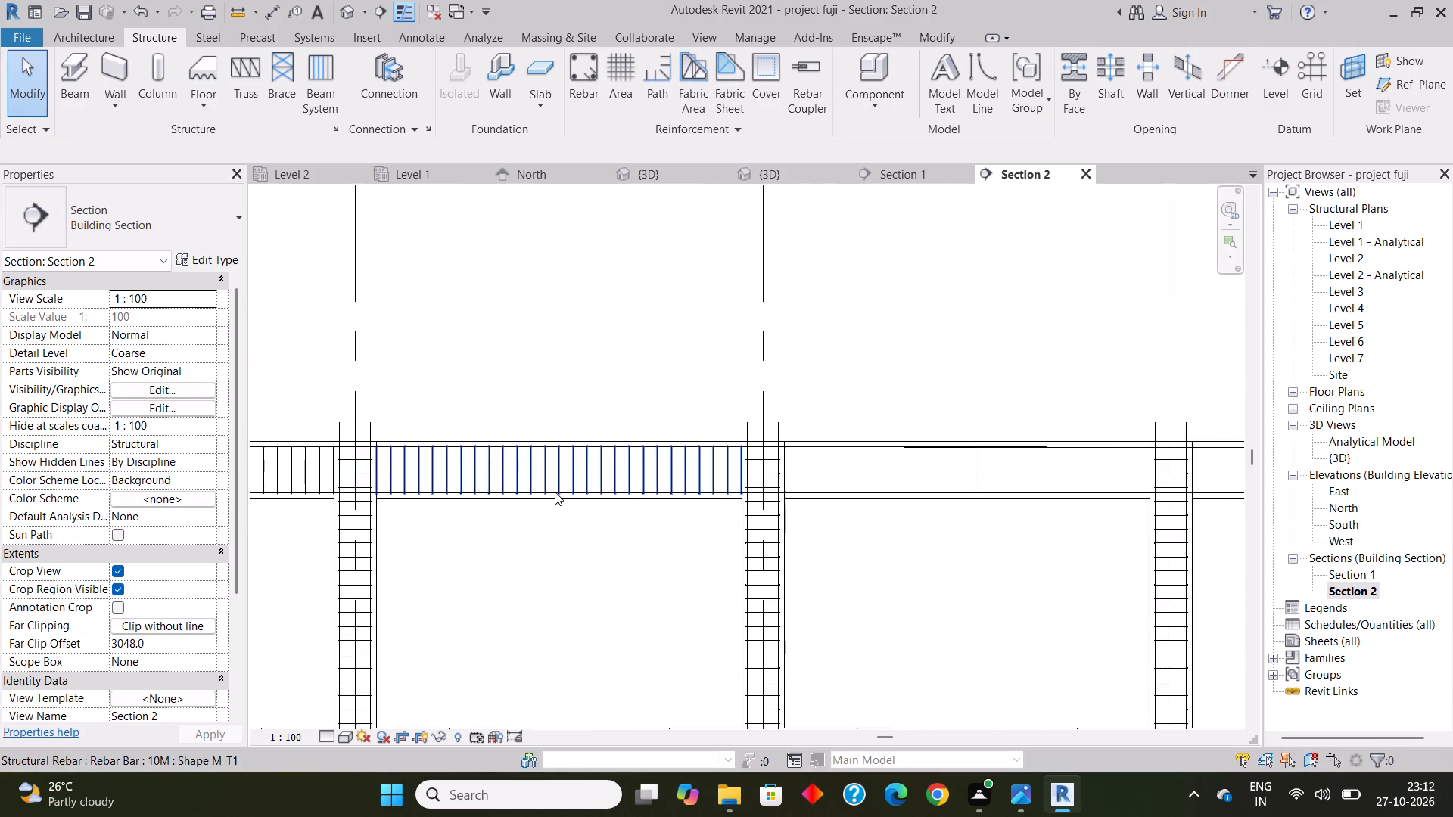
{"action": "scroll", "coordinate": [555, 492], "scroll_direction": "down", "scroll_amount": 2}
{"action": "middle_click_drag", "start_coordinate": [785, 505], "coordinate": [655, 440]}
{"action": "scroll", "coordinate": [654, 427], "scroll_direction": "up", "scroll_amount": 7}
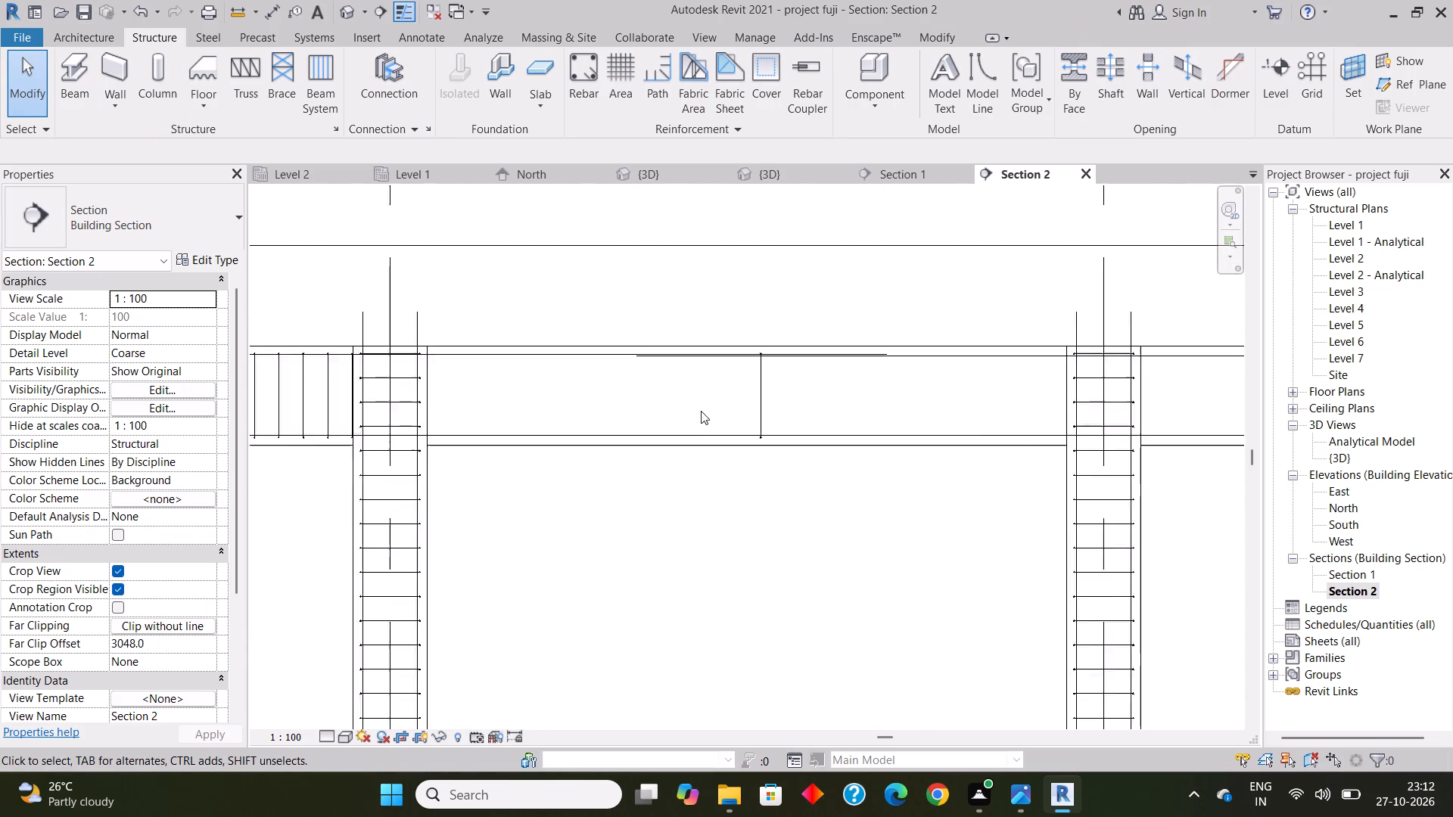
{"action": "scroll", "coordinate": [701, 411], "scroll_direction": "up", "scroll_amount": 3}
{"action": "left_click", "coordinate": [790, 371]}
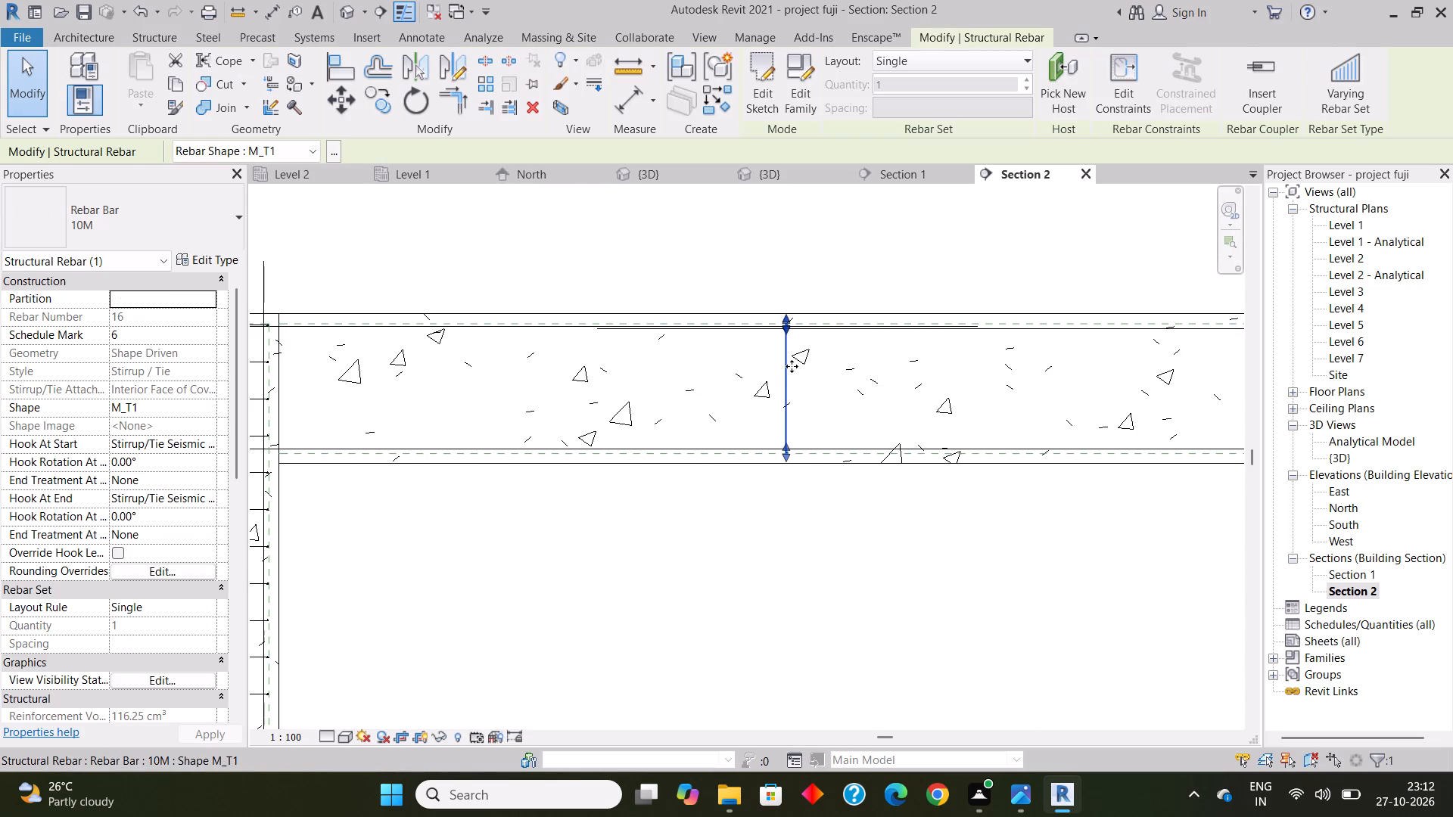
{"action": "left_click", "coordinate": [916, 55]}
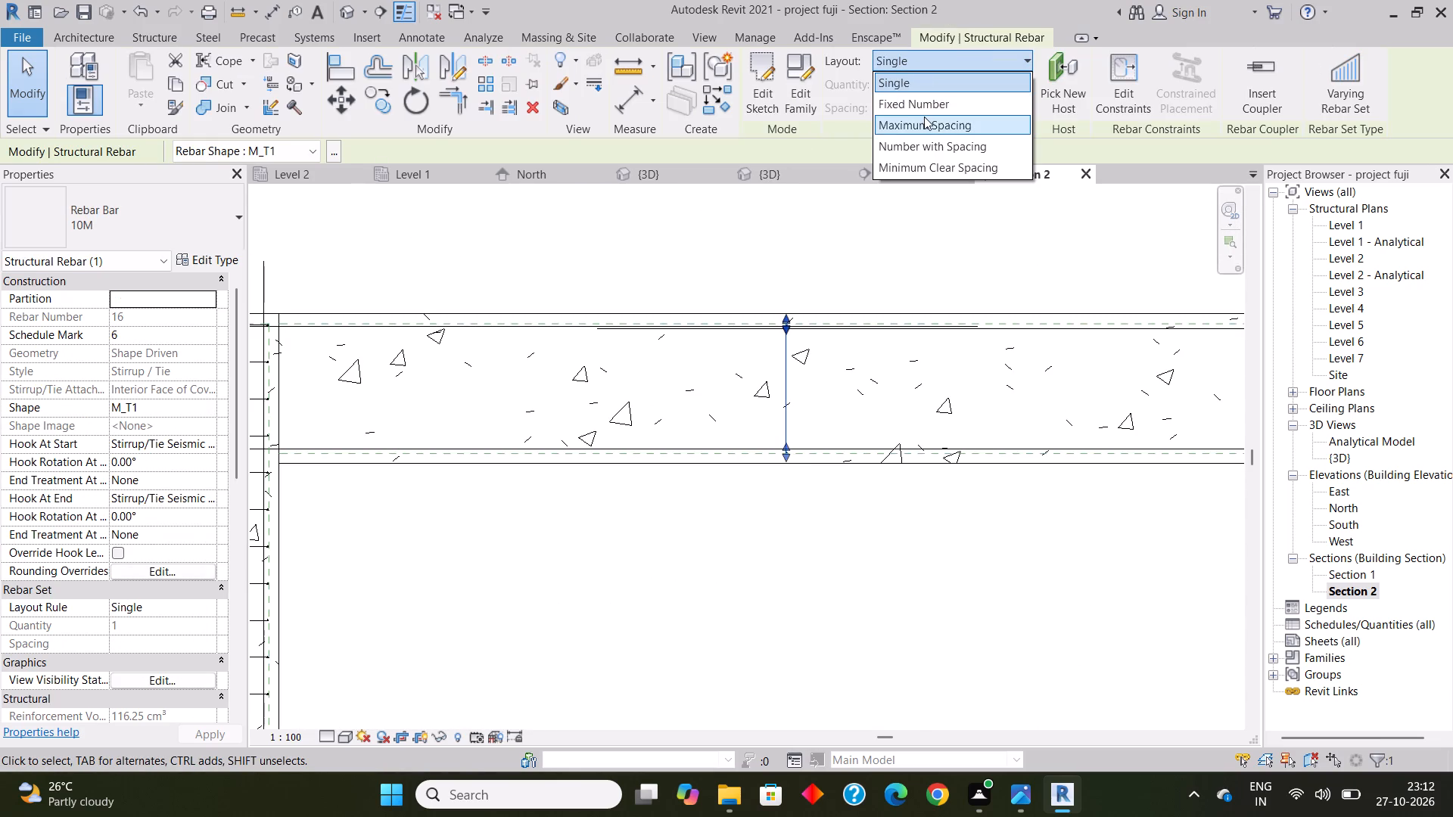
{"action": "left_click", "coordinate": [926, 117]}
{"action": "left_click_drag", "start_coordinate": [910, 106], "coordinate": [821, 109]}
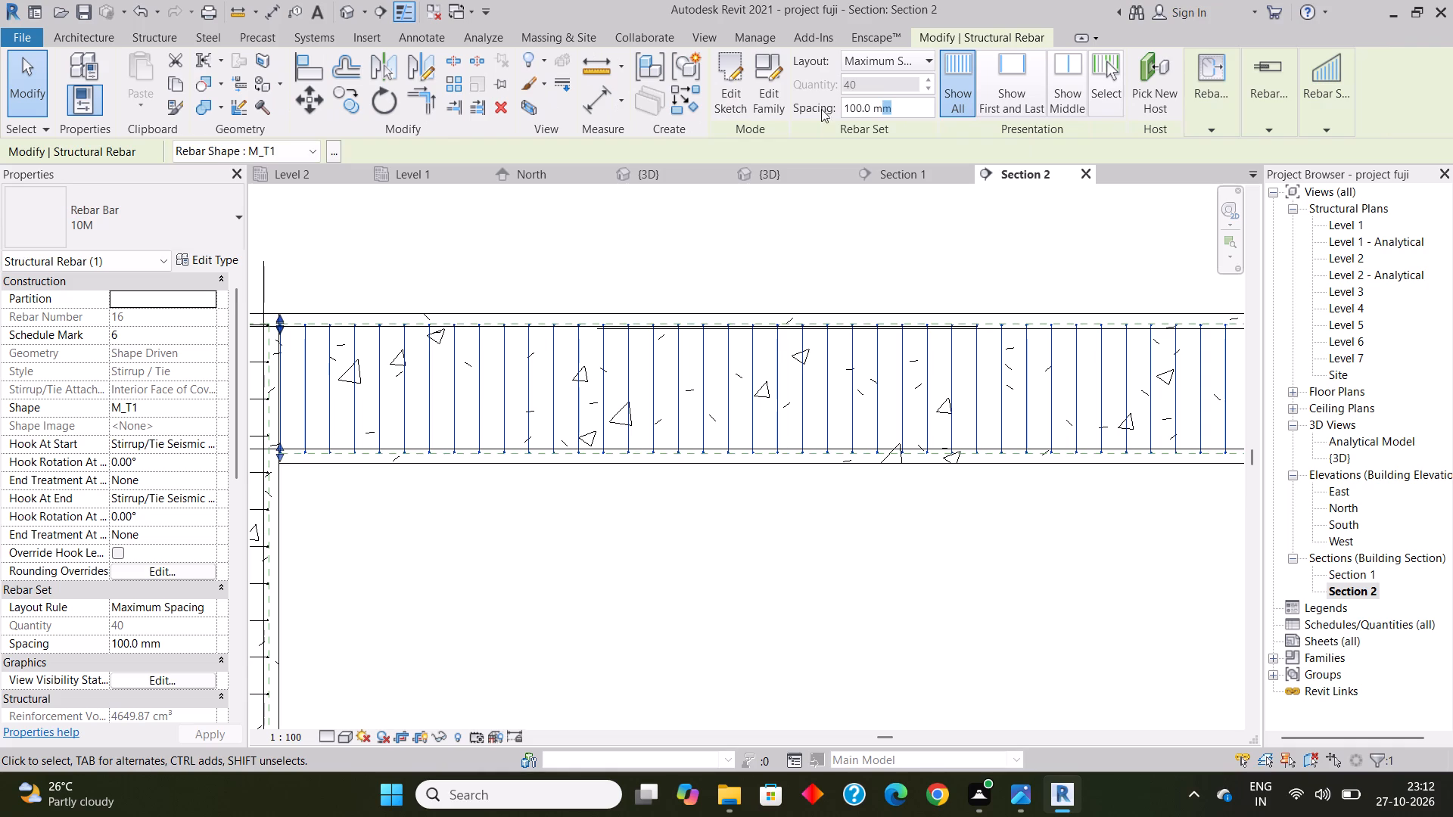
{"action": "left_click_drag", "start_coordinate": [821, 109], "coordinate": [751, 109]}
{"action": "type", "text": "150mm"}
{"action": "key", "text": "Return"}
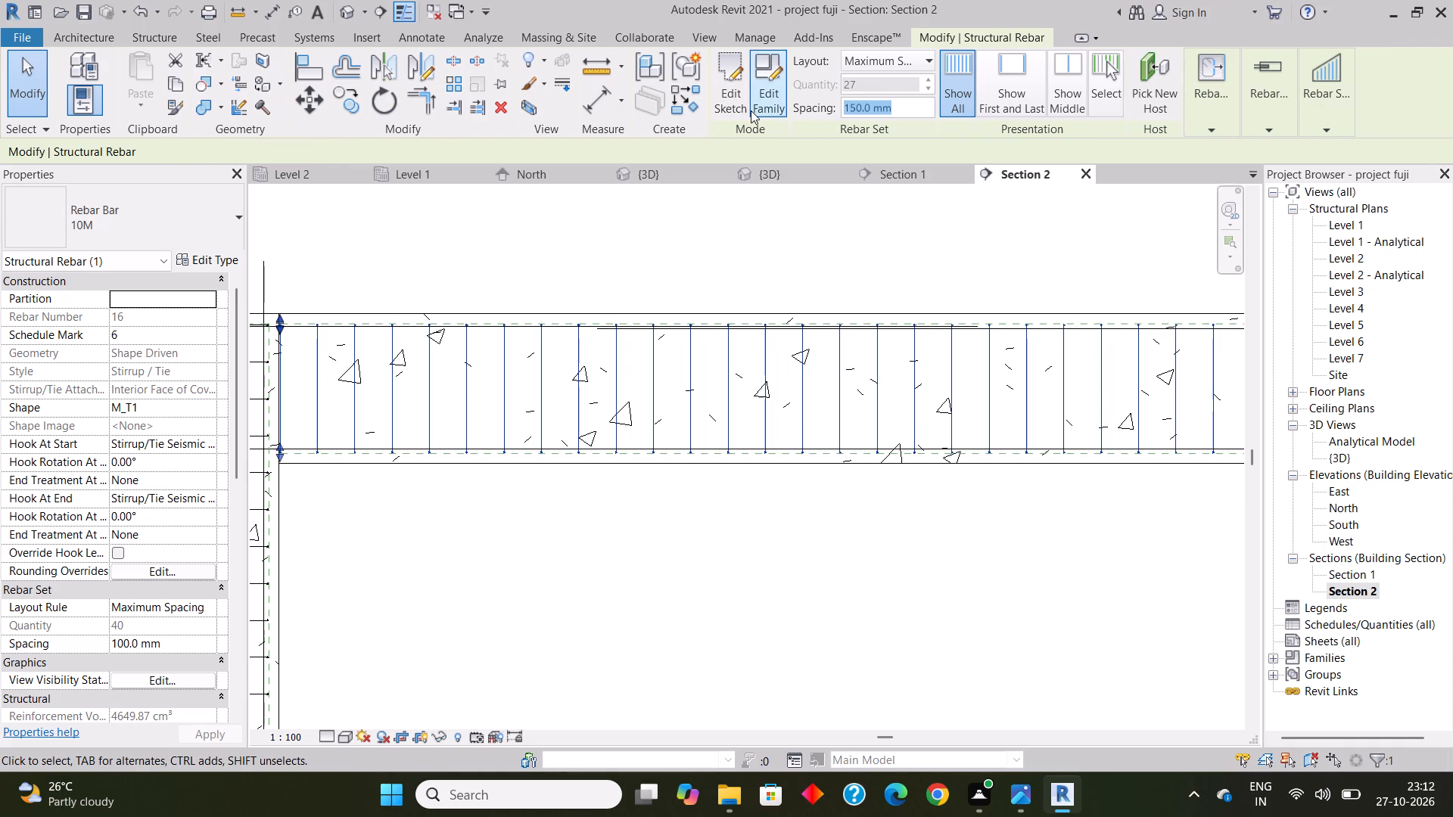
{"action": "left_click", "coordinate": [817, 489]}
Distribute the 10M stirrup in the C–B beam with a Maximum Spacing layout at 150 mm.
{"action": "scroll", "coordinate": [576, 394], "scroll_direction": "down", "scroll_amount": 13}
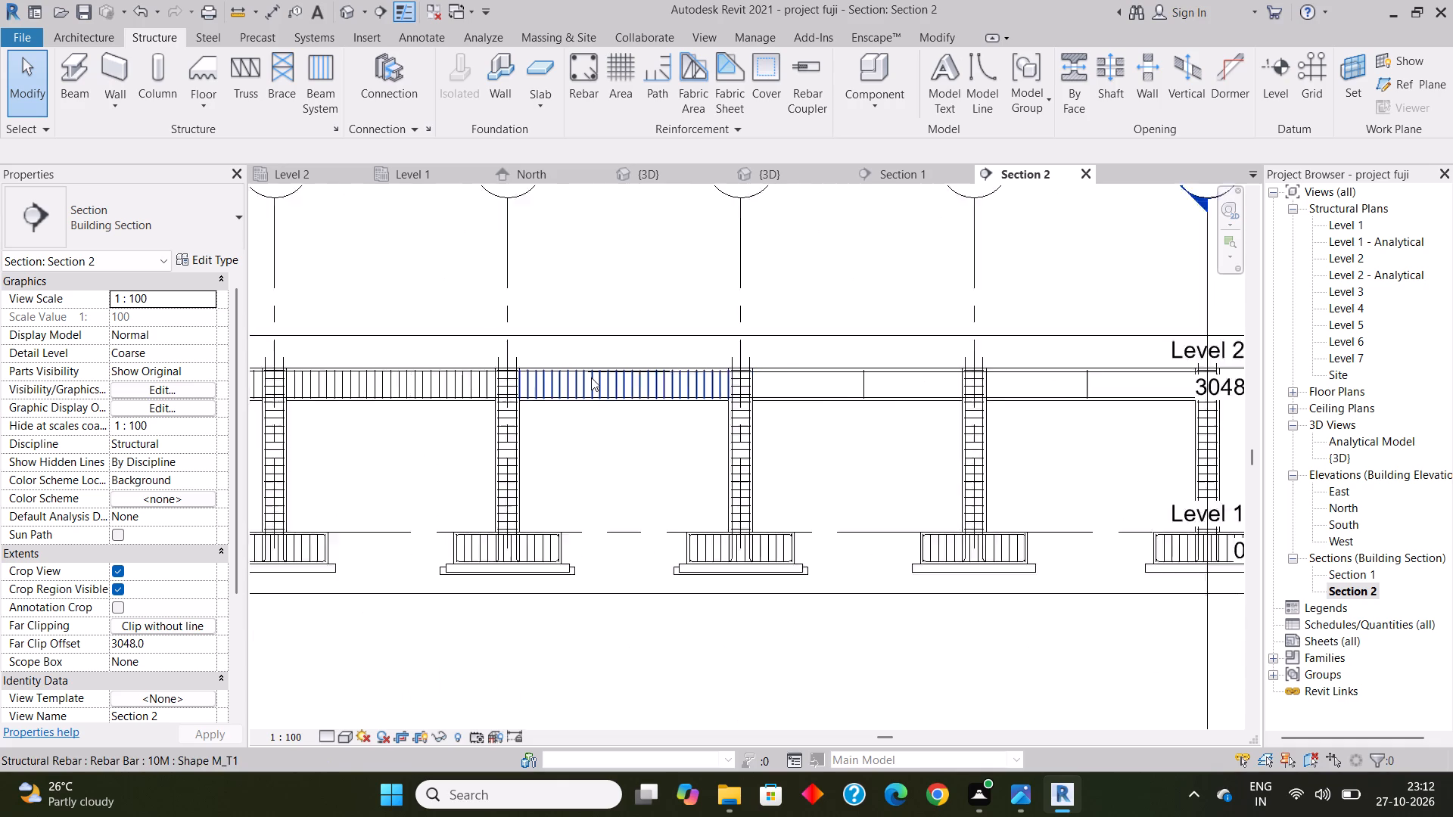
{"action": "scroll", "coordinate": [786, 371], "scroll_direction": "up", "scroll_amount": 6}
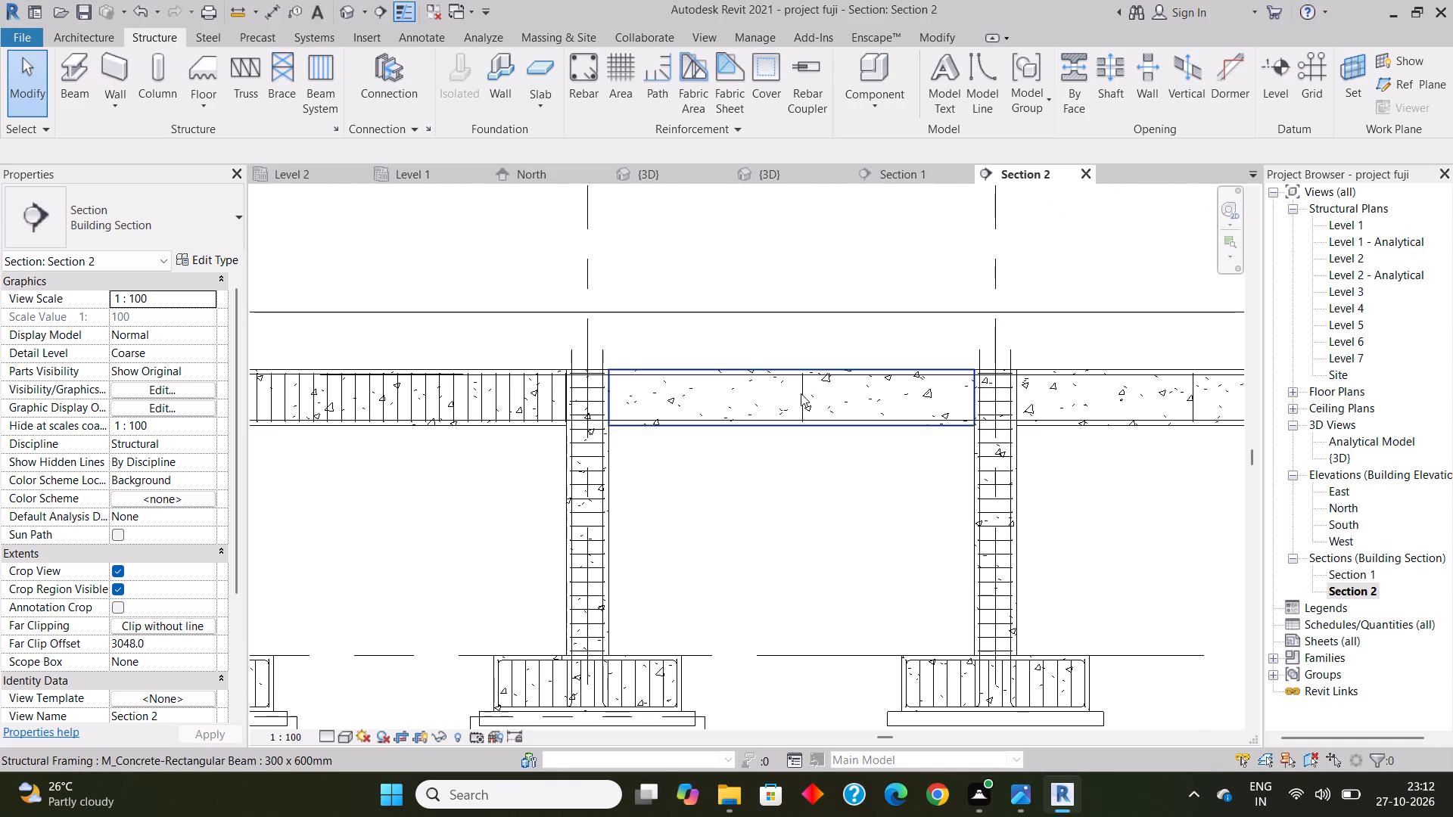
{"action": "scroll", "coordinate": [800, 393], "scroll_direction": "up", "scroll_amount": 6}
{"action": "left_click", "coordinate": [801, 393]}
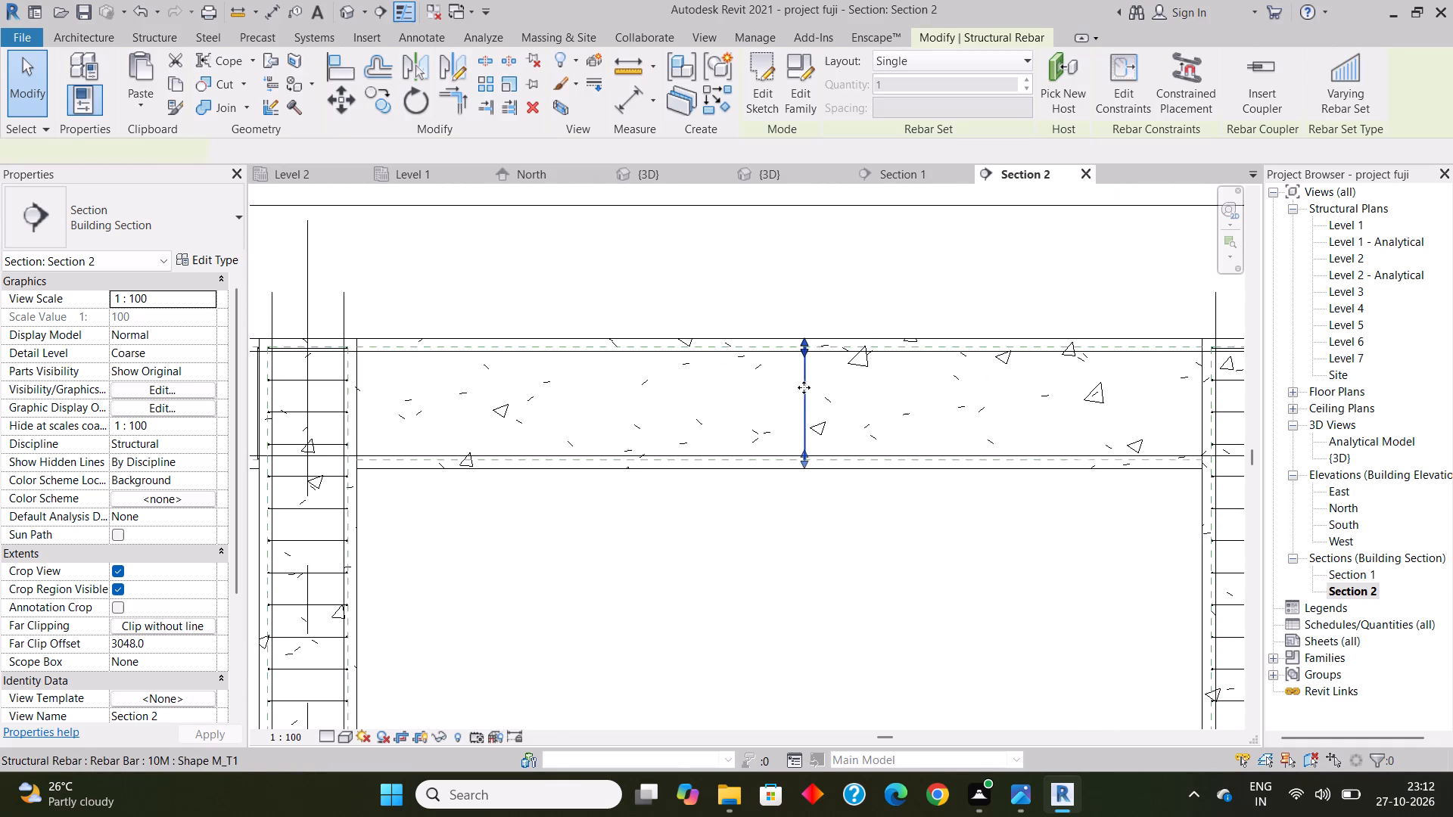
{"action": "left_click", "coordinate": [912, 61]}
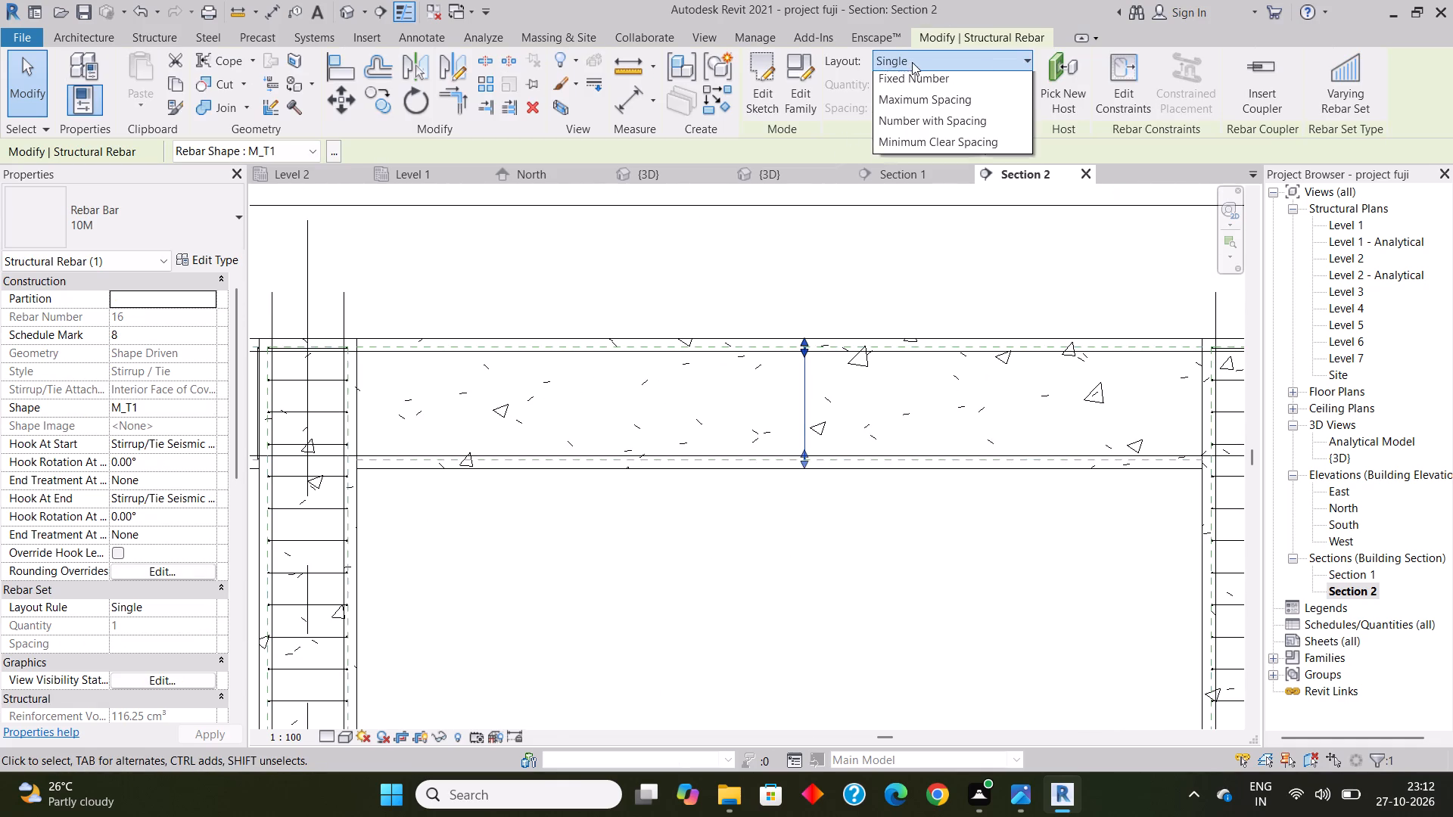
{"action": "left_click", "coordinate": [935, 123]}
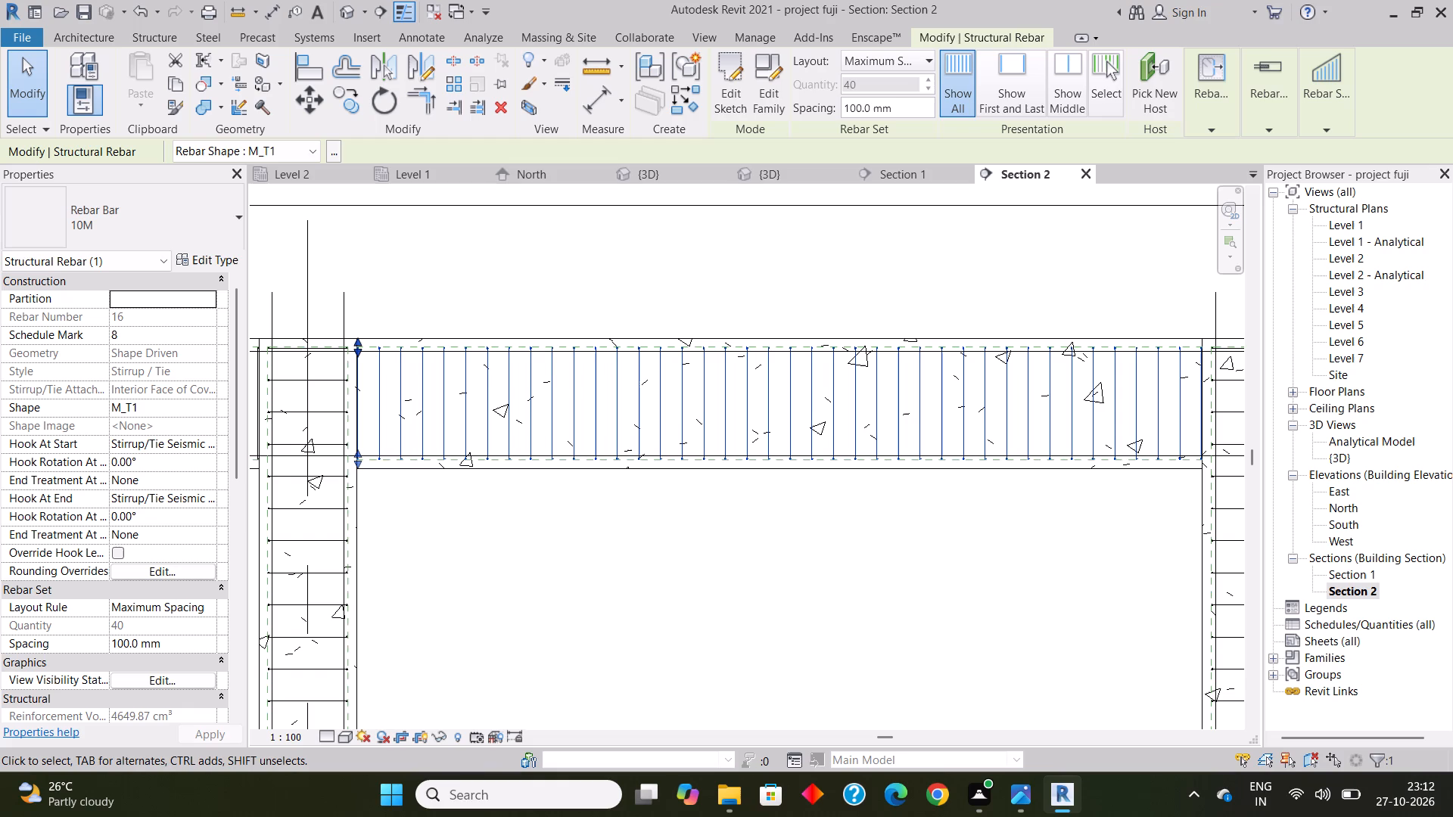
{"action": "left_click_drag", "start_coordinate": [918, 103], "coordinate": [795, 93]}
{"action": "type", "text": "150mm"}
{"action": "key", "text": "Return"}
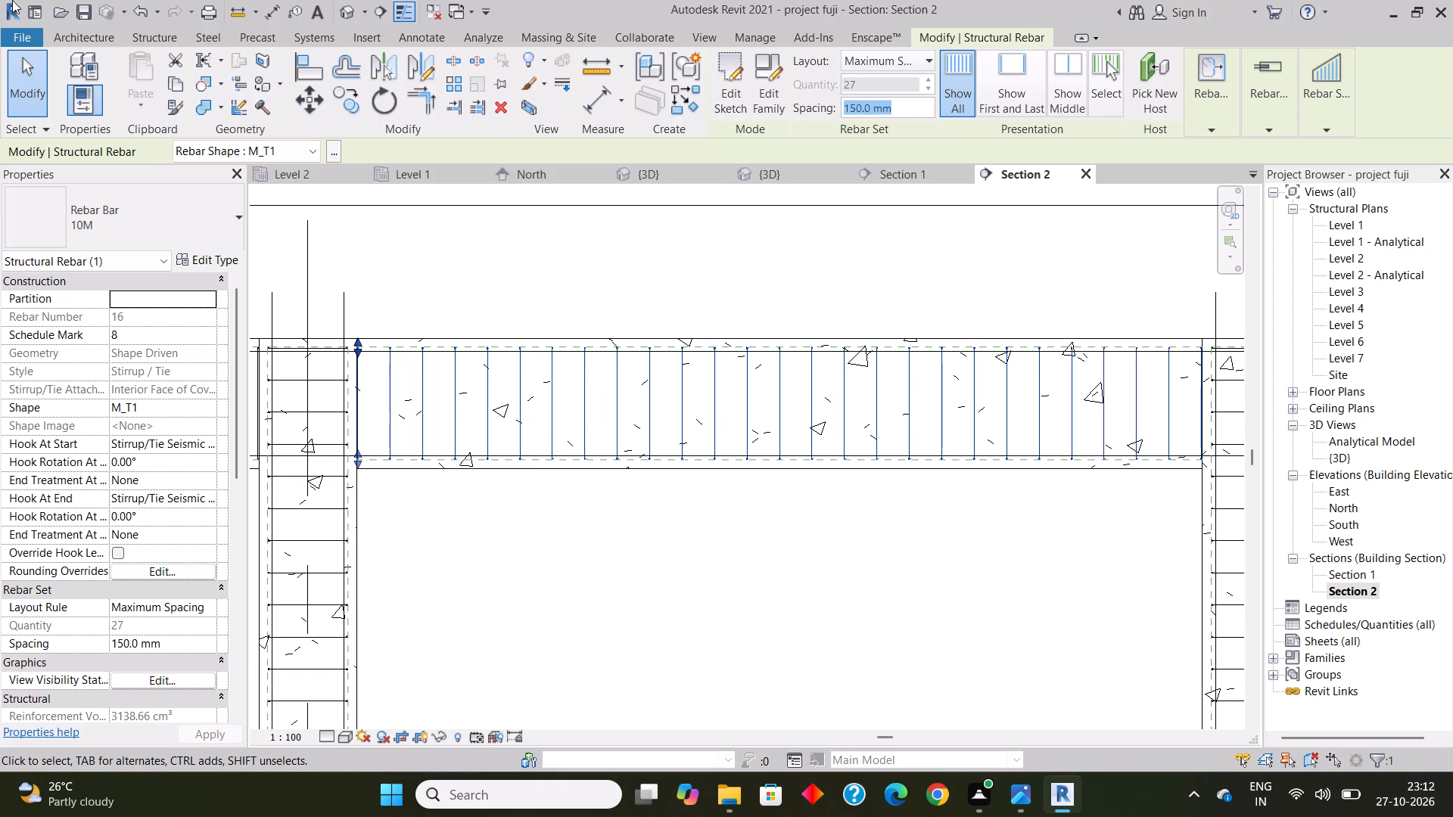
{"action": "scroll", "coordinate": [607, 430], "scroll_direction": "down", "scroll_amount": 8}
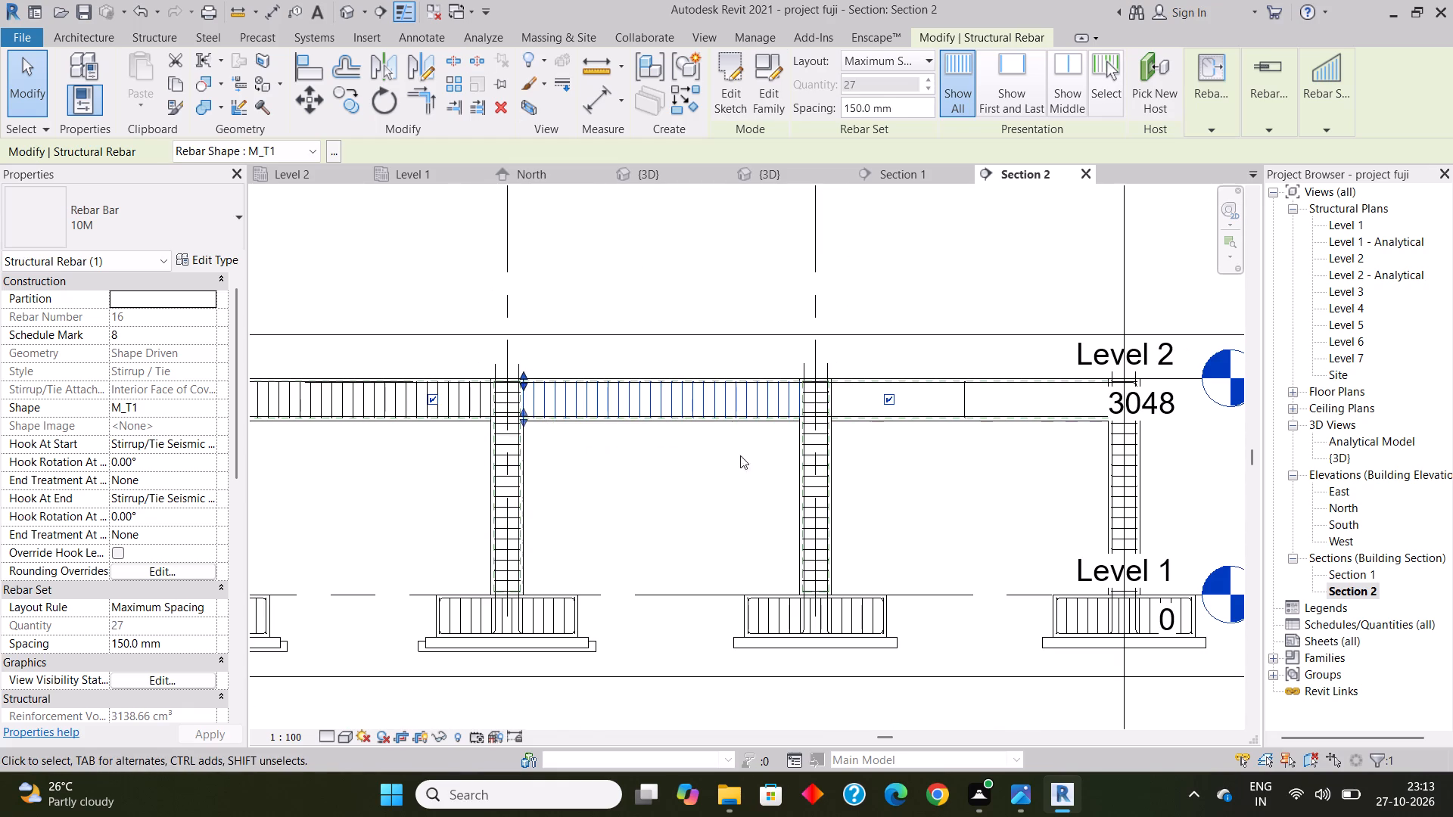
{"action": "left_click", "coordinate": [972, 490]}
Distribute the 10M stirrup in the B–A beam with a Maximum Spacing layout at 150 mm.
{"action": "scroll", "coordinate": [1009, 413], "scroll_direction": "up", "scroll_amount": 7}
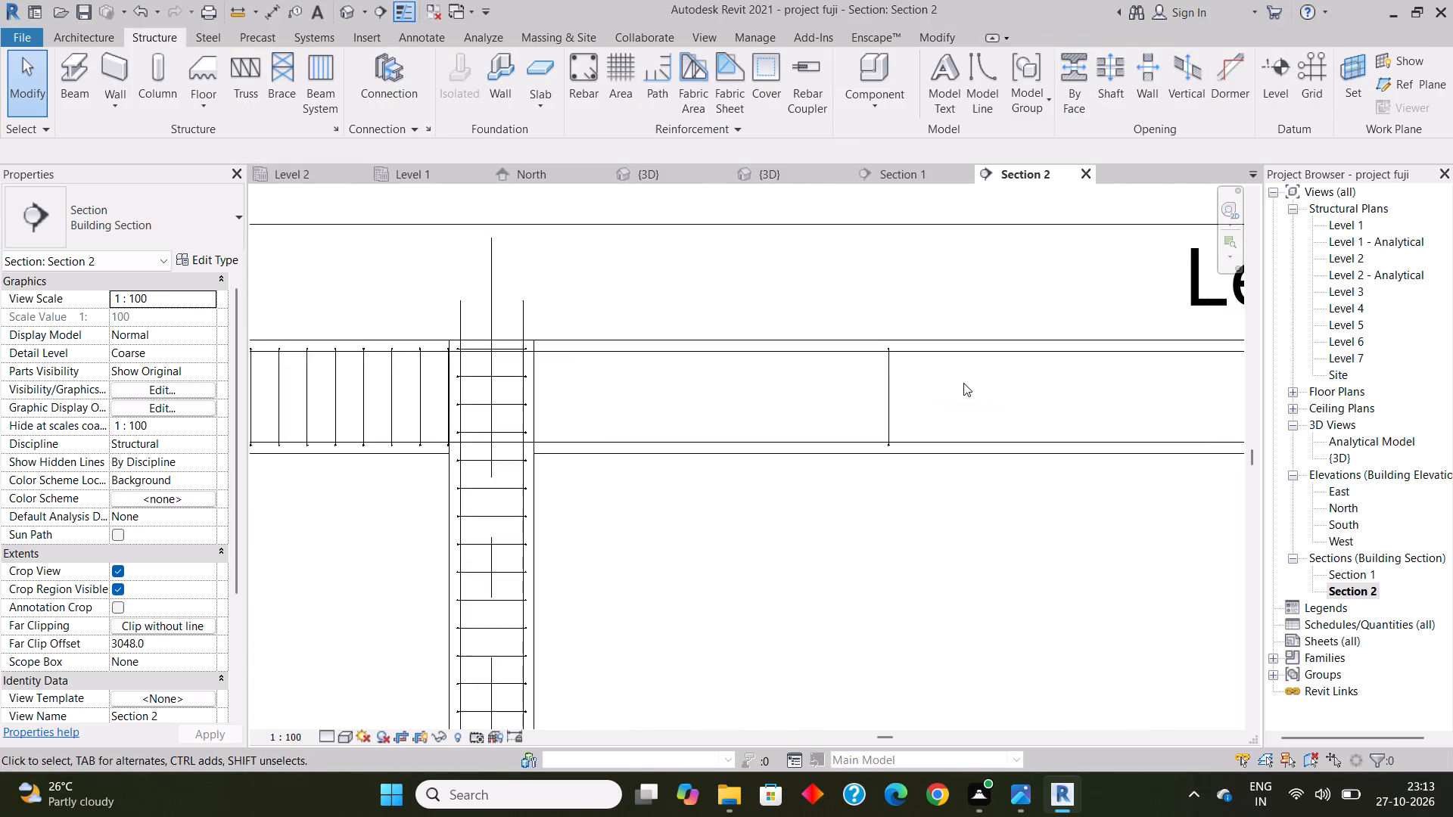
{"action": "scroll", "coordinate": [962, 387], "scroll_direction": "up", "scroll_amount": 3}
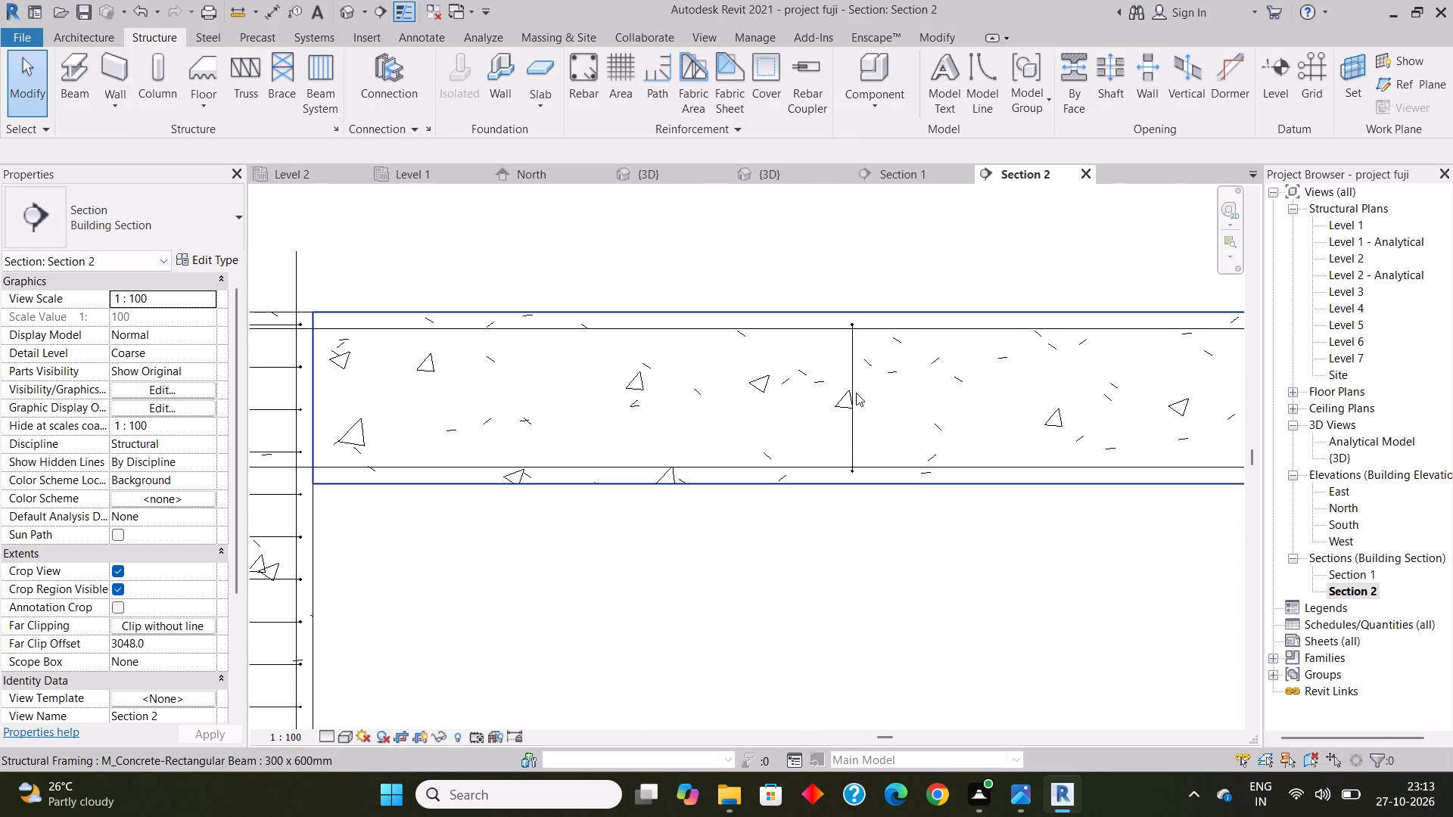
{"action": "scroll", "coordinate": [856, 393], "scroll_direction": "up", "scroll_amount": 3}
{"action": "left_click", "coordinate": [851, 379]}
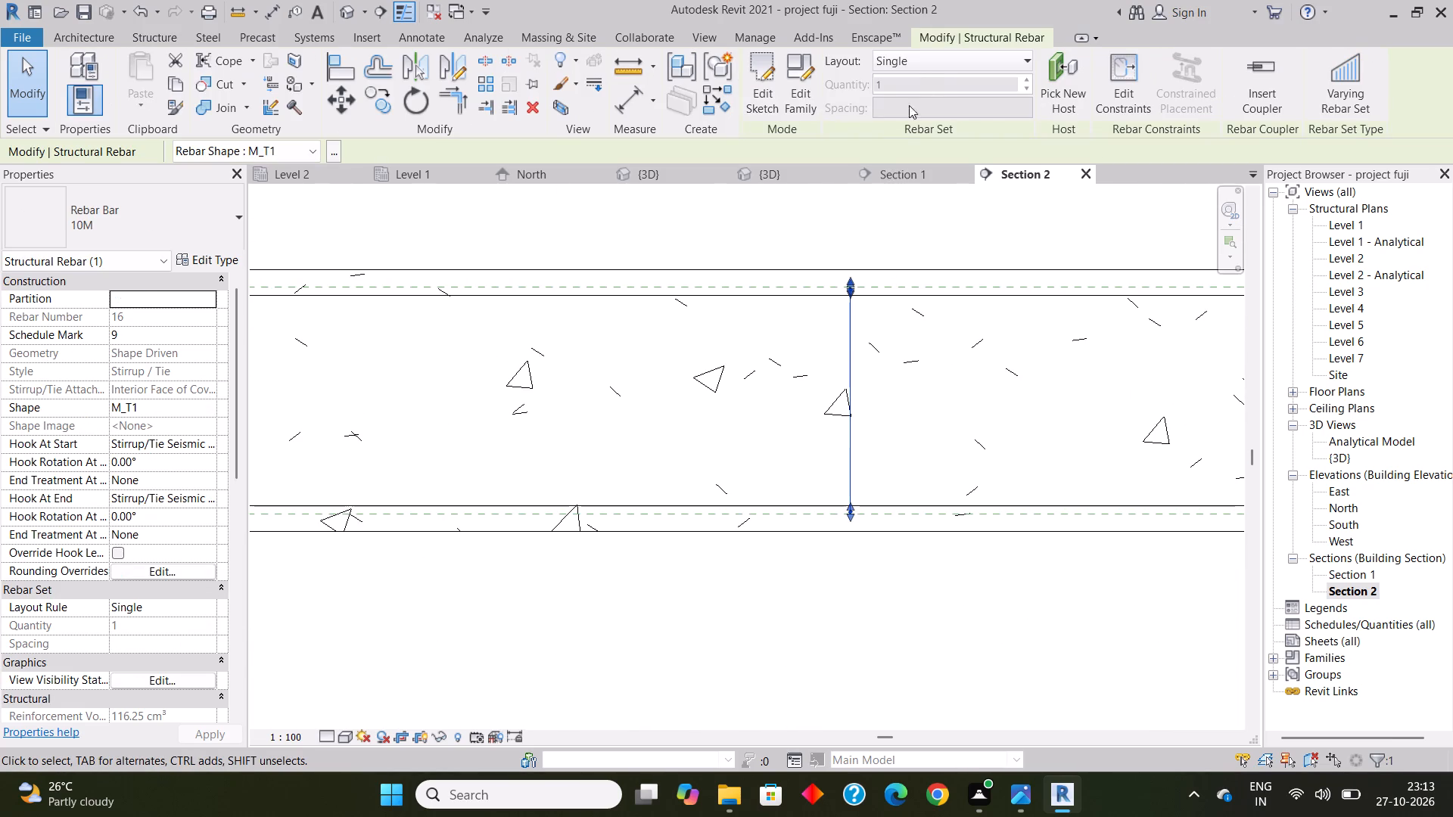
{"action": "left_click", "coordinate": [926, 60]}
{"action": "left_click", "coordinate": [920, 123]}
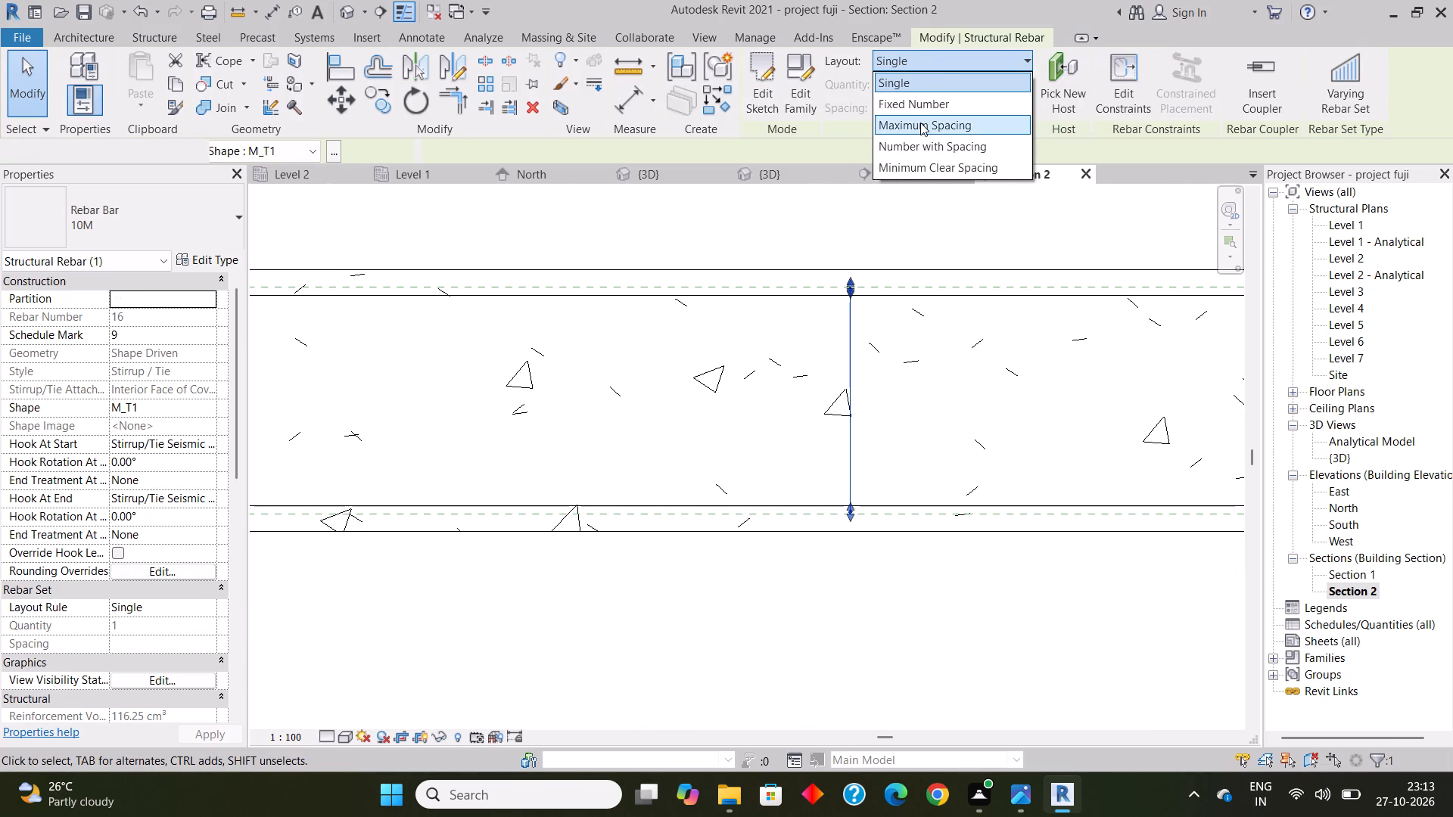
{"action": "left_click_drag", "start_coordinate": [912, 107], "coordinate": [778, 129]}
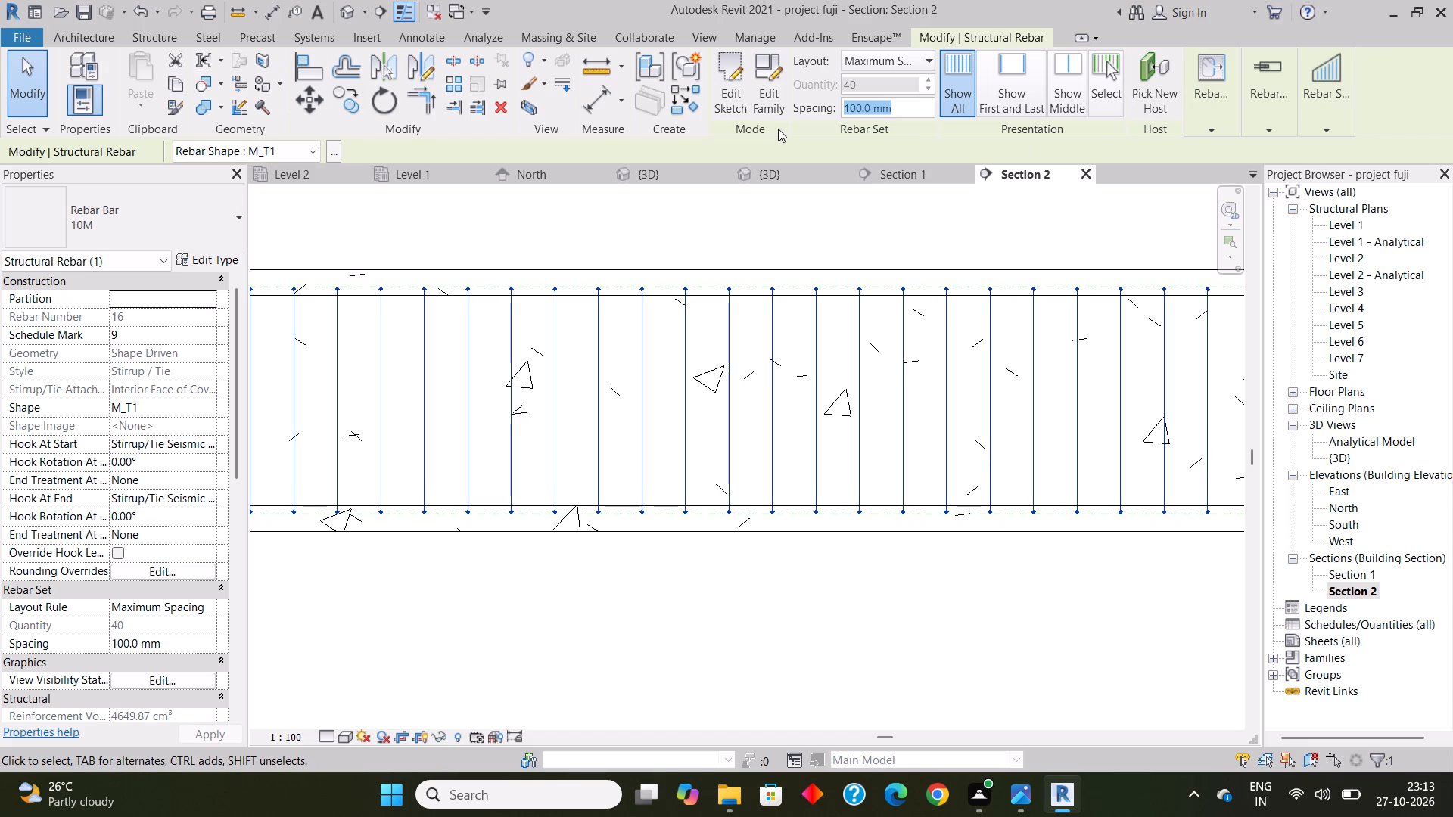
{"action": "type", "text": "150mm"}
{"action": "key", "text": "Return"}
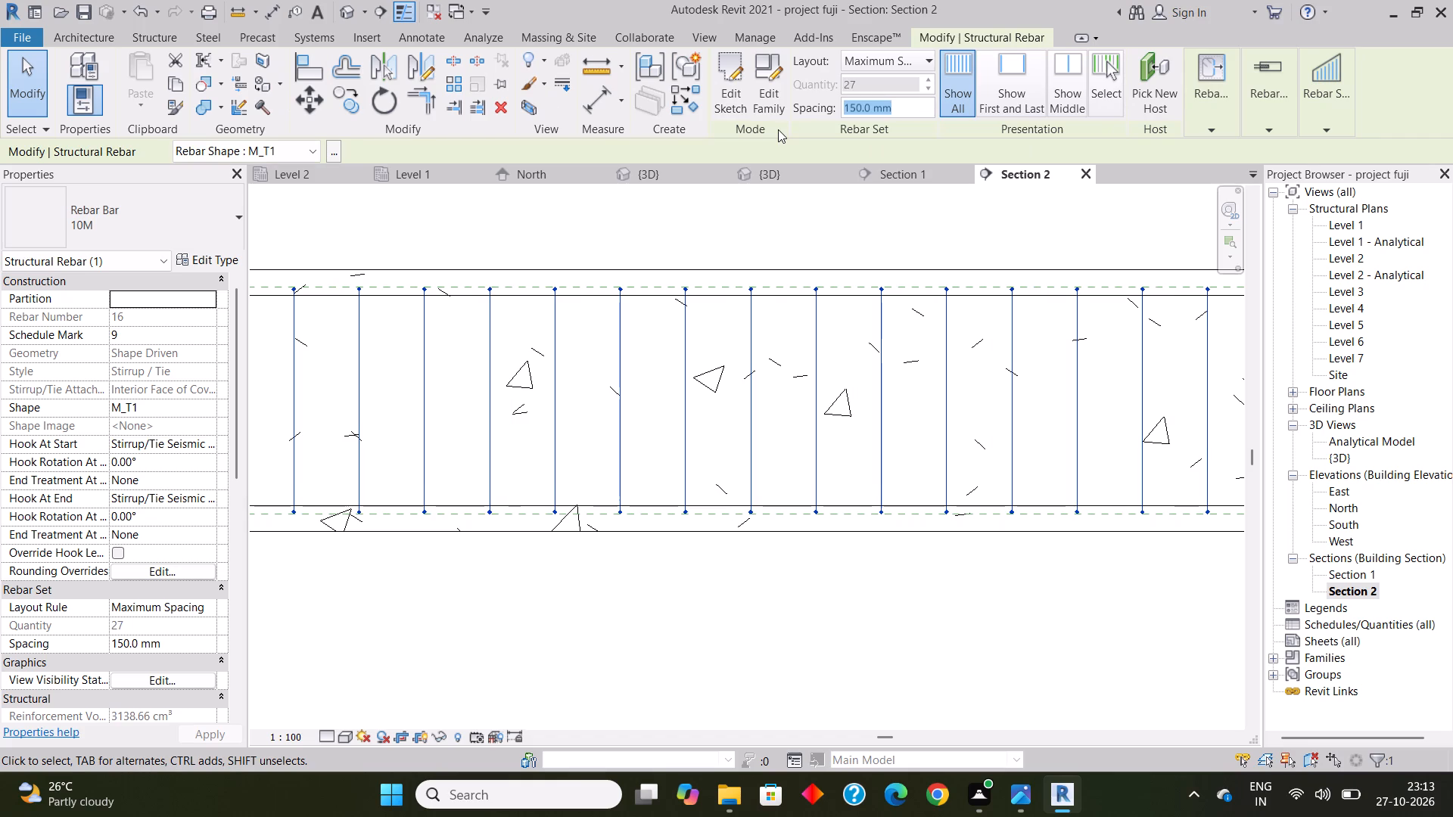
{"action": "left_click", "coordinate": [804, 579]}
Examine the distributed stirrups along the grid 5 beams in Section 2 and in the 3D view.
{"action": "scroll", "coordinate": [798, 520], "scroll_direction": "down", "scroll_amount": 4}
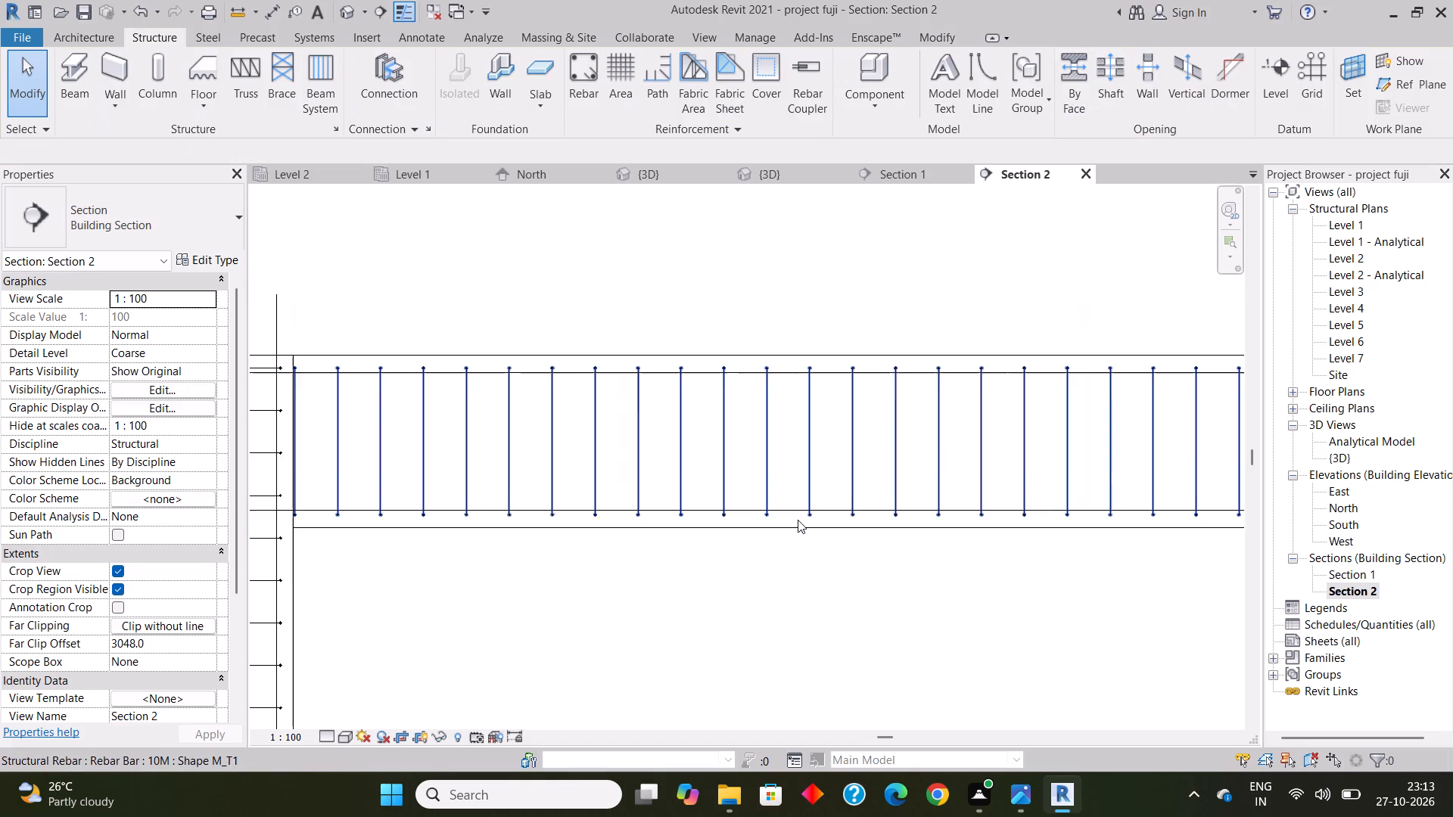
{"action": "scroll", "coordinate": [798, 519], "scroll_direction": "down", "scroll_amount": 15}
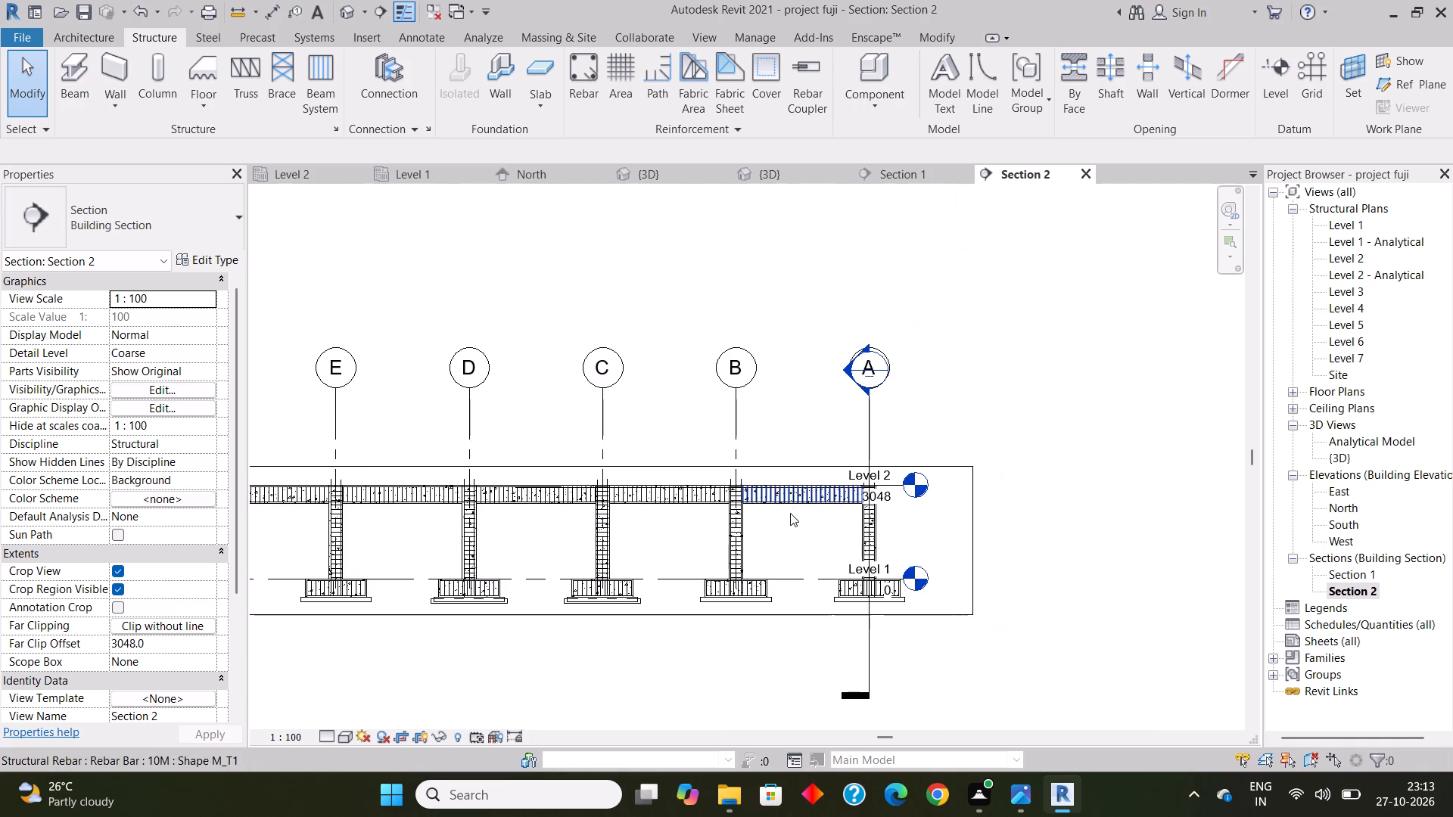
{"action": "scroll", "coordinate": [790, 513], "scroll_direction": "down", "scroll_amount": 3}
{"action": "left_click", "coordinate": [583, 314]}
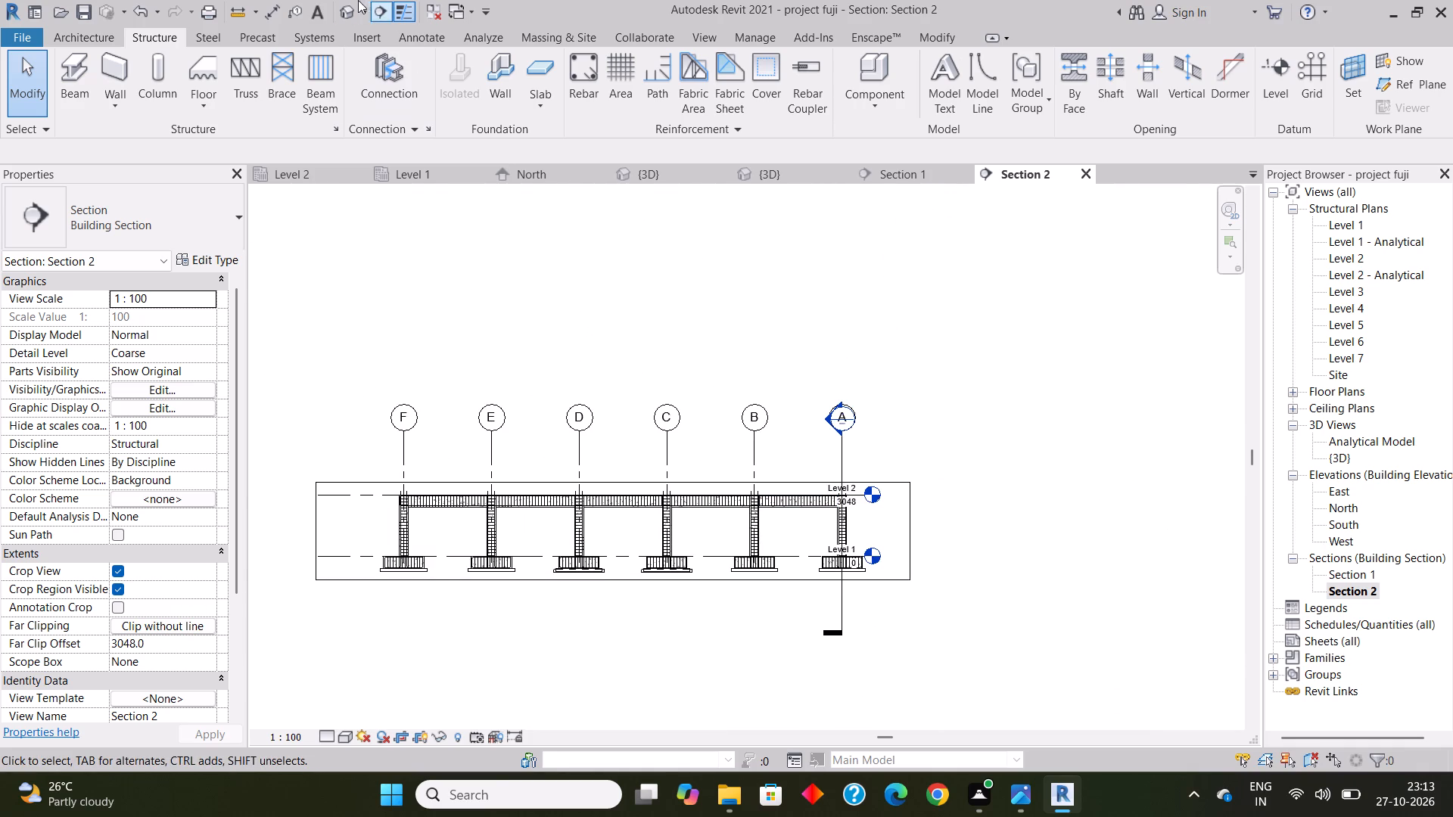
{"action": "left_click", "coordinate": [344, 12]}
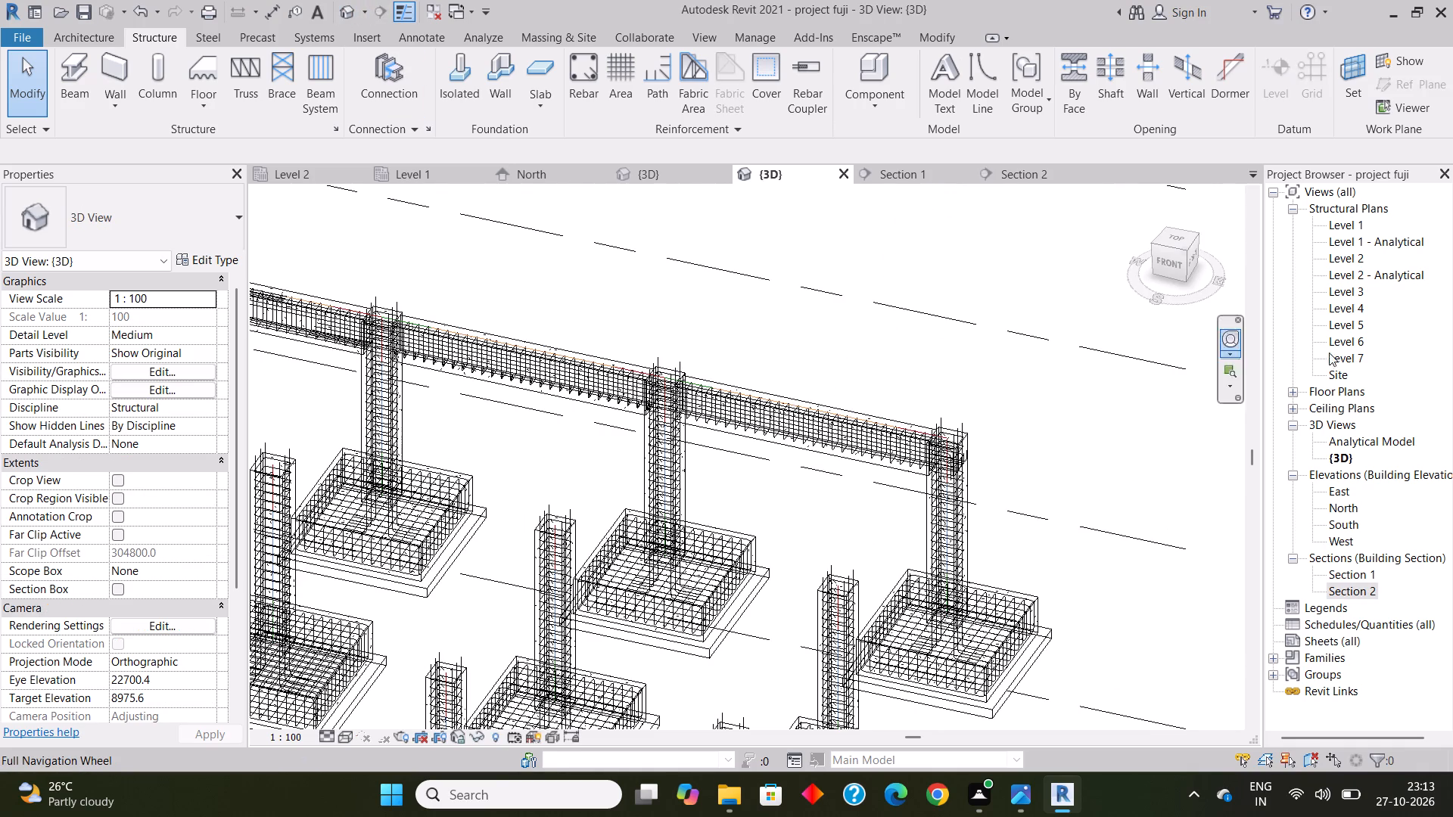
Open the Level 2 structural plan.
{"action": "left_click", "coordinate": [1348, 219]}
{"action": "left_click", "coordinate": [1347, 224]}
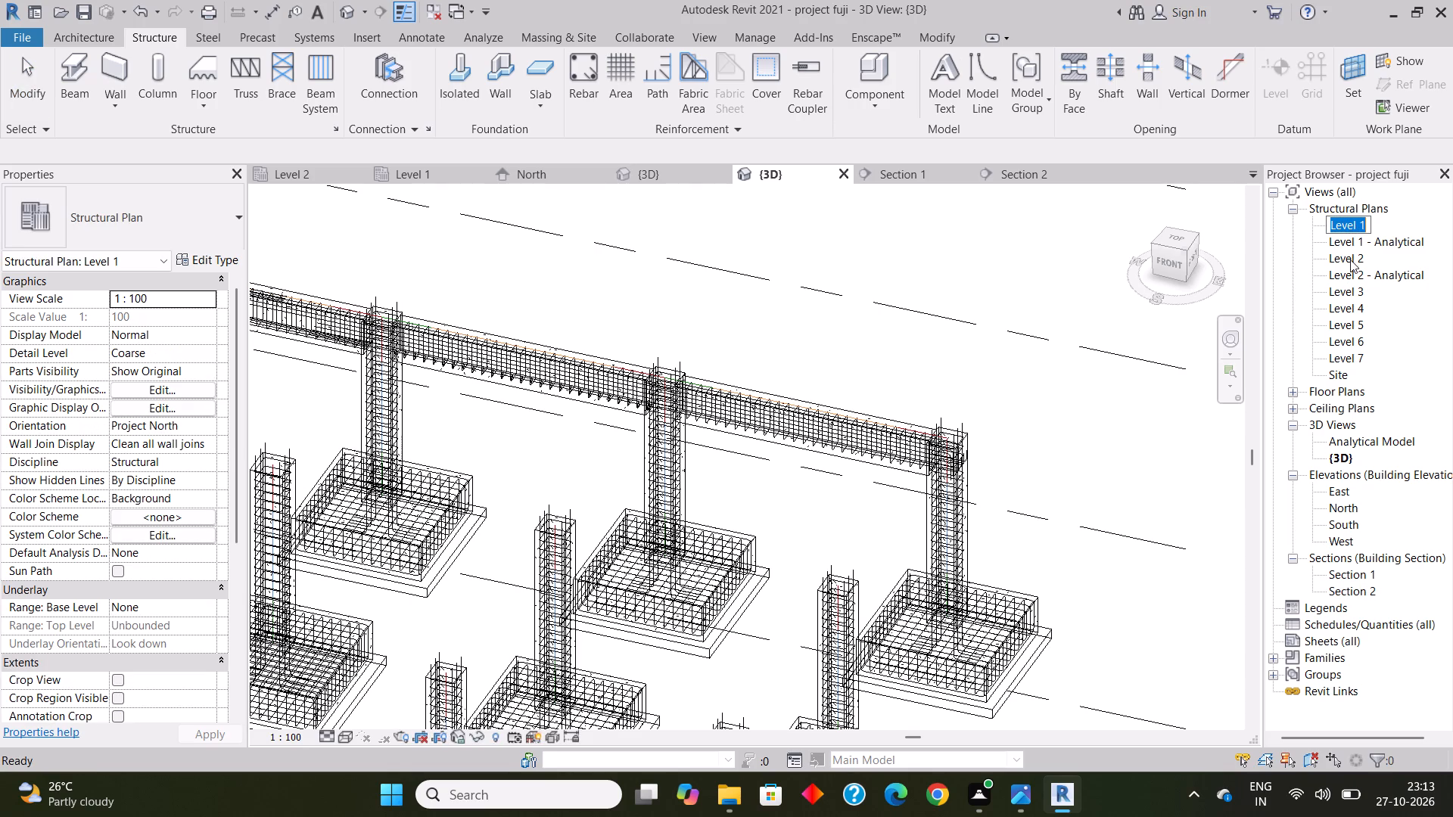
{"action": "double_click", "coordinate": [1352, 259]}
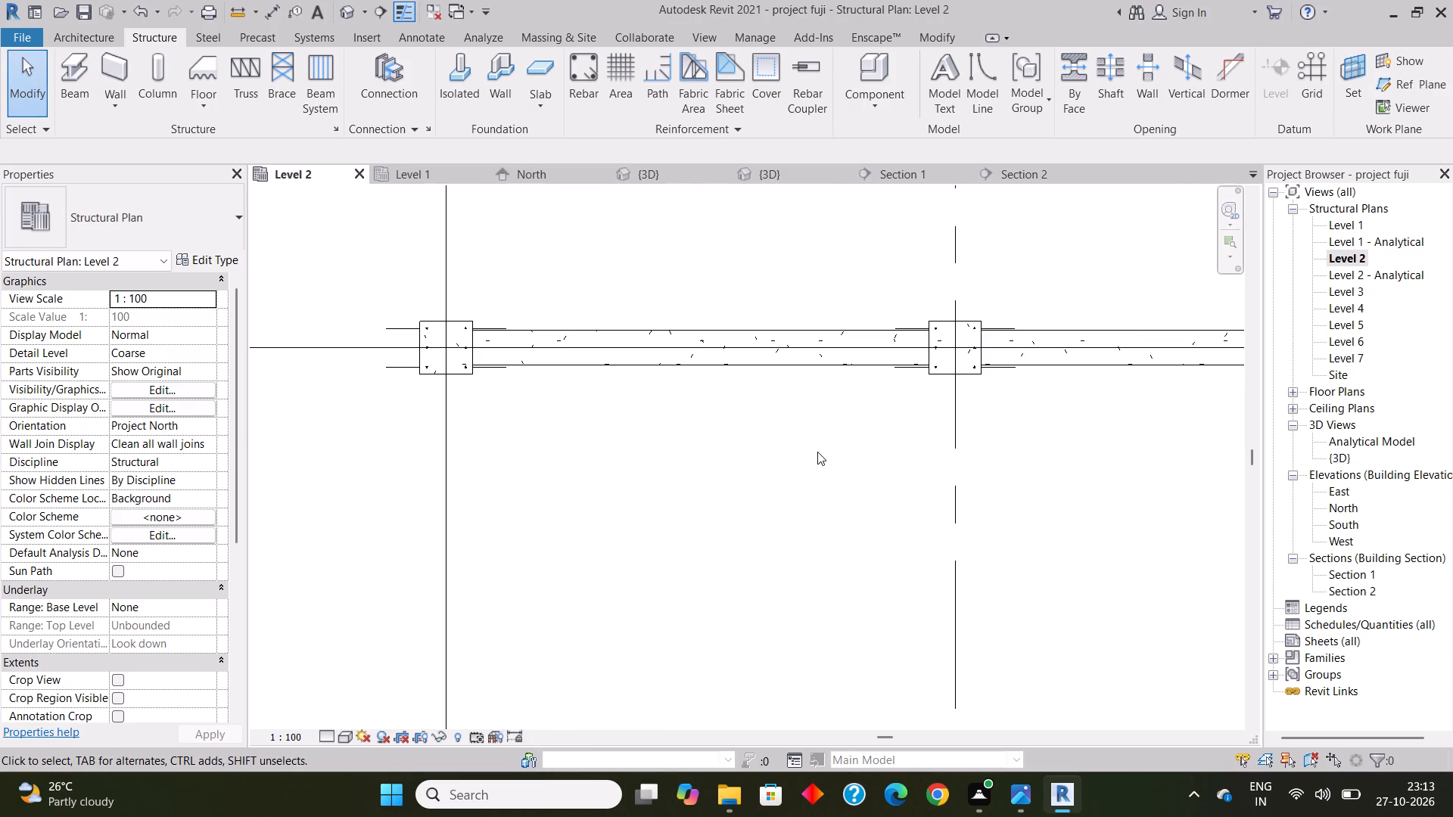
Nudge the 20d M_17A bar set projecting north of the grid 5 beams southward into the beam width.
{"action": "scroll", "coordinate": [817, 452], "scroll_direction": "down", "scroll_amount": 17}
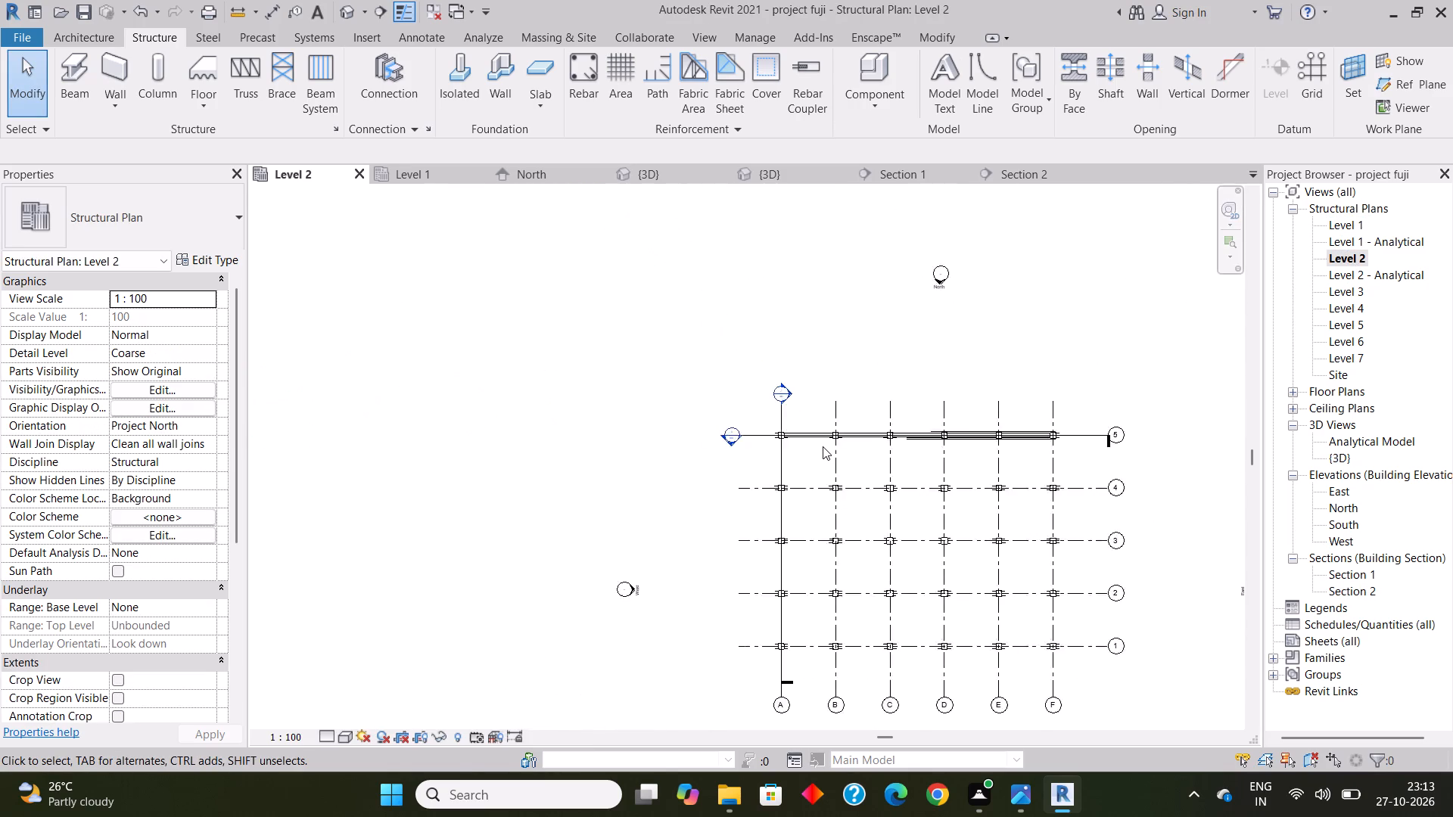
{"action": "scroll", "coordinate": [823, 446], "scroll_direction": "down", "scroll_amount": 1}
{"action": "middle_click_drag", "start_coordinate": [907, 454], "coordinate": [772, 424]}
{"action": "scroll", "coordinate": [826, 395], "scroll_direction": "up", "scroll_amount": 7}
{"action": "scroll", "coordinate": [709, 421], "scroll_direction": "up", "scroll_amount": 3}
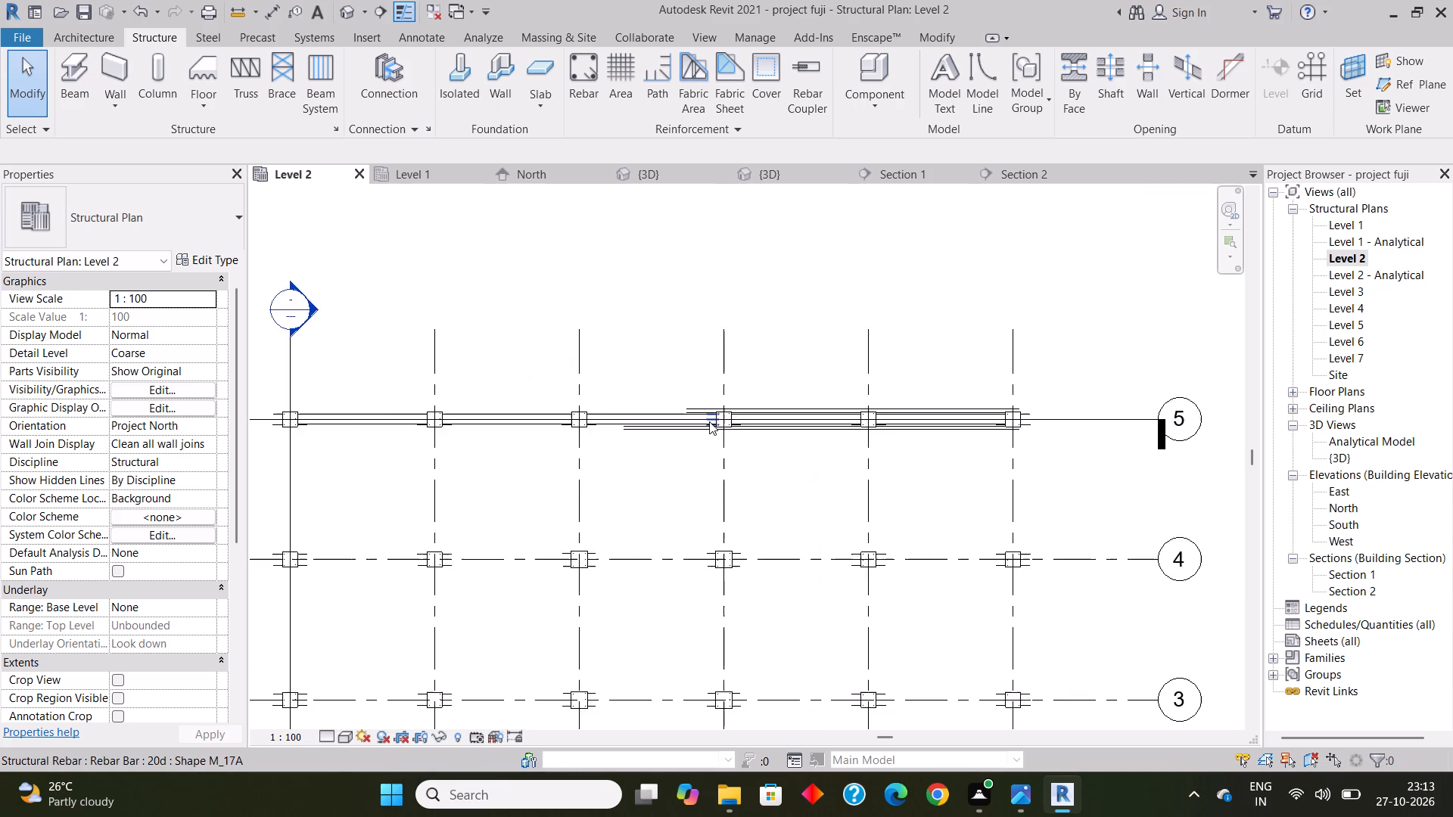
{"action": "scroll", "coordinate": [709, 421], "scroll_direction": "up", "scroll_amount": 9}
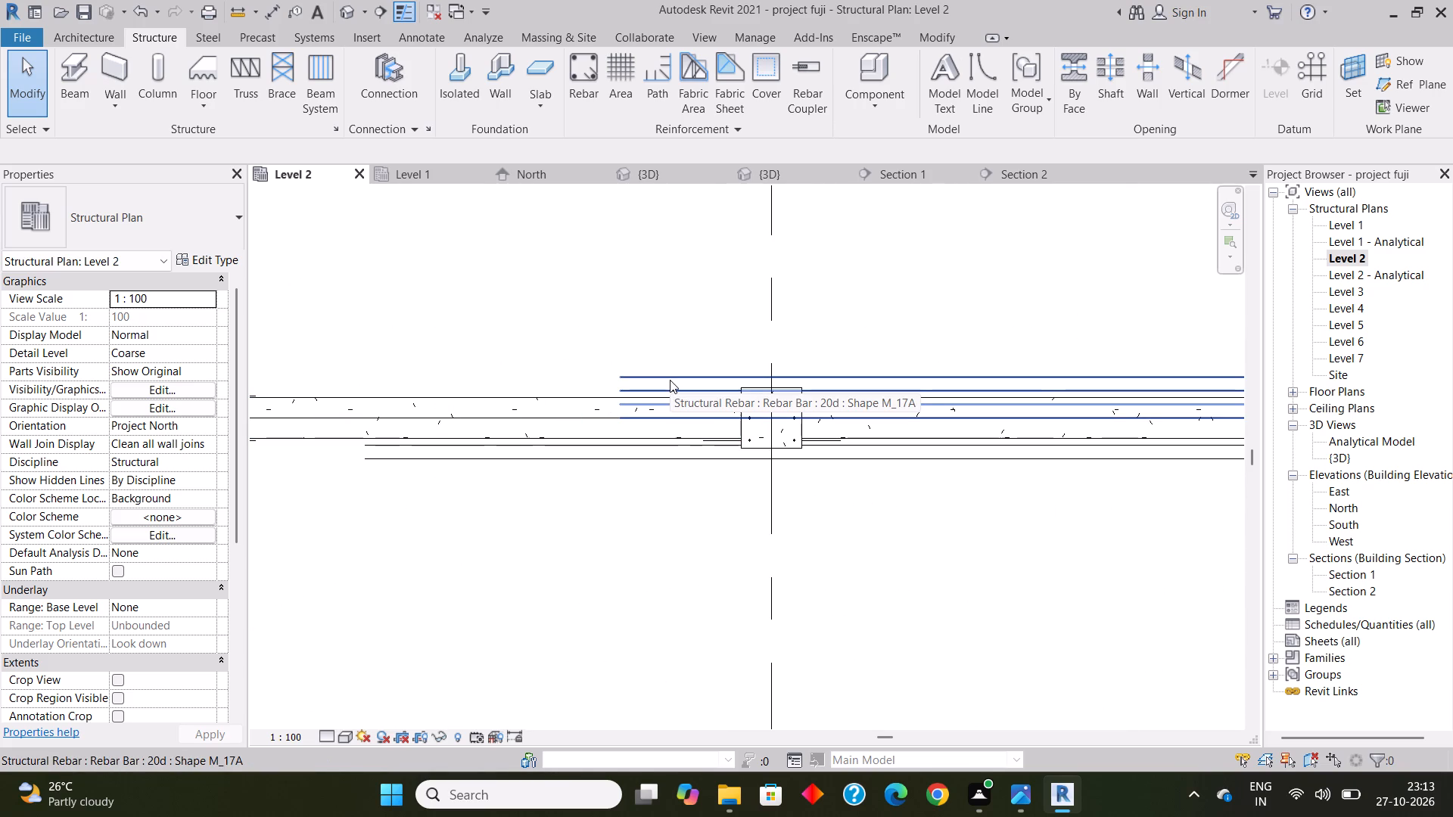
{"action": "left_click", "coordinate": [670, 380]}
{"action": "middle_click_drag", "start_coordinate": [1010, 542], "coordinate": [500, 567]}
{"action": "scroll", "coordinate": [553, 460], "scroll_direction": "down", "scroll_amount": 2}
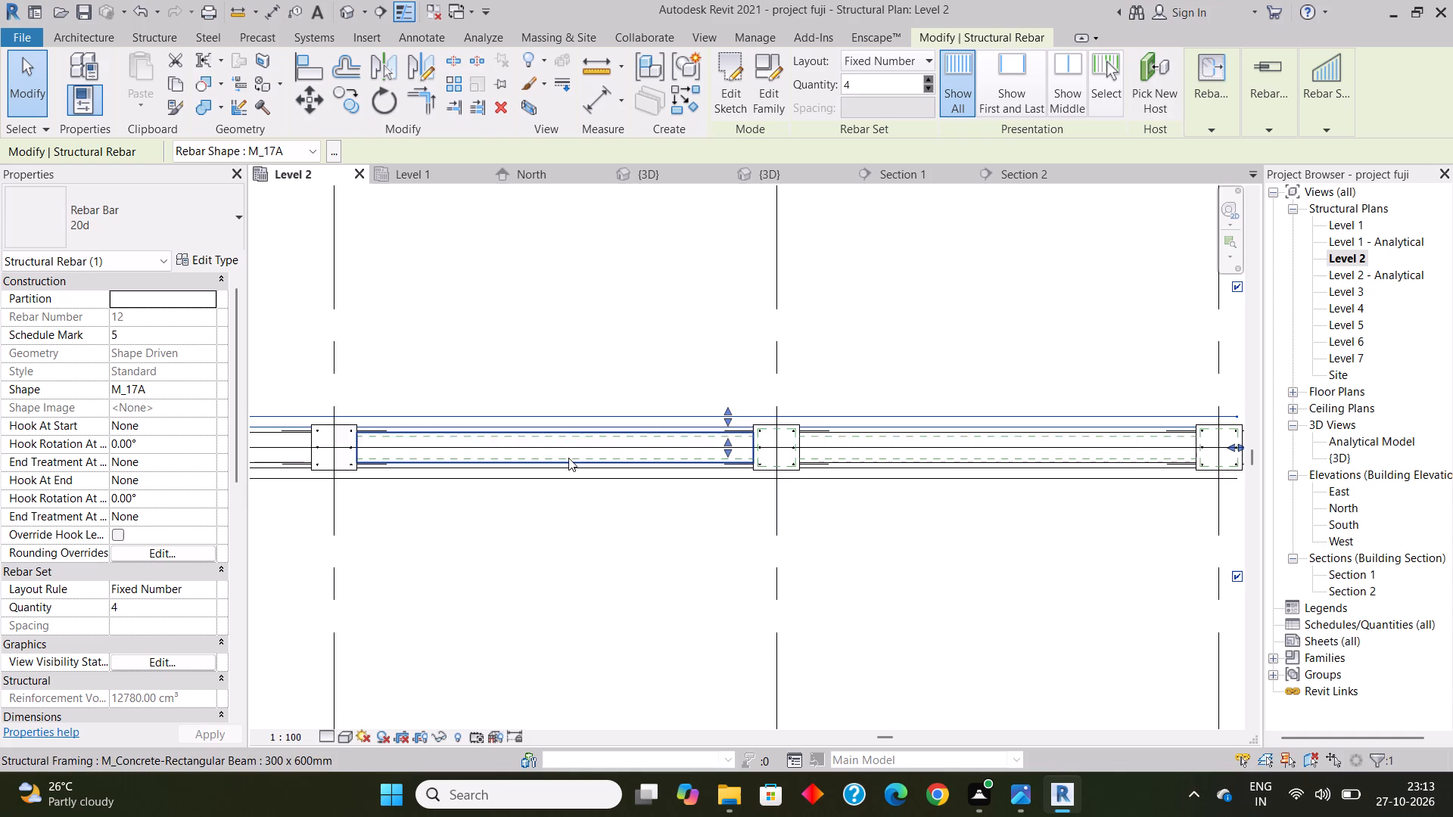
{"action": "scroll", "coordinate": [588, 451], "scroll_direction": "down", "scroll_amount": 2}
{"action": "scroll", "coordinate": [721, 474], "scroll_direction": "up", "scroll_amount": 3}
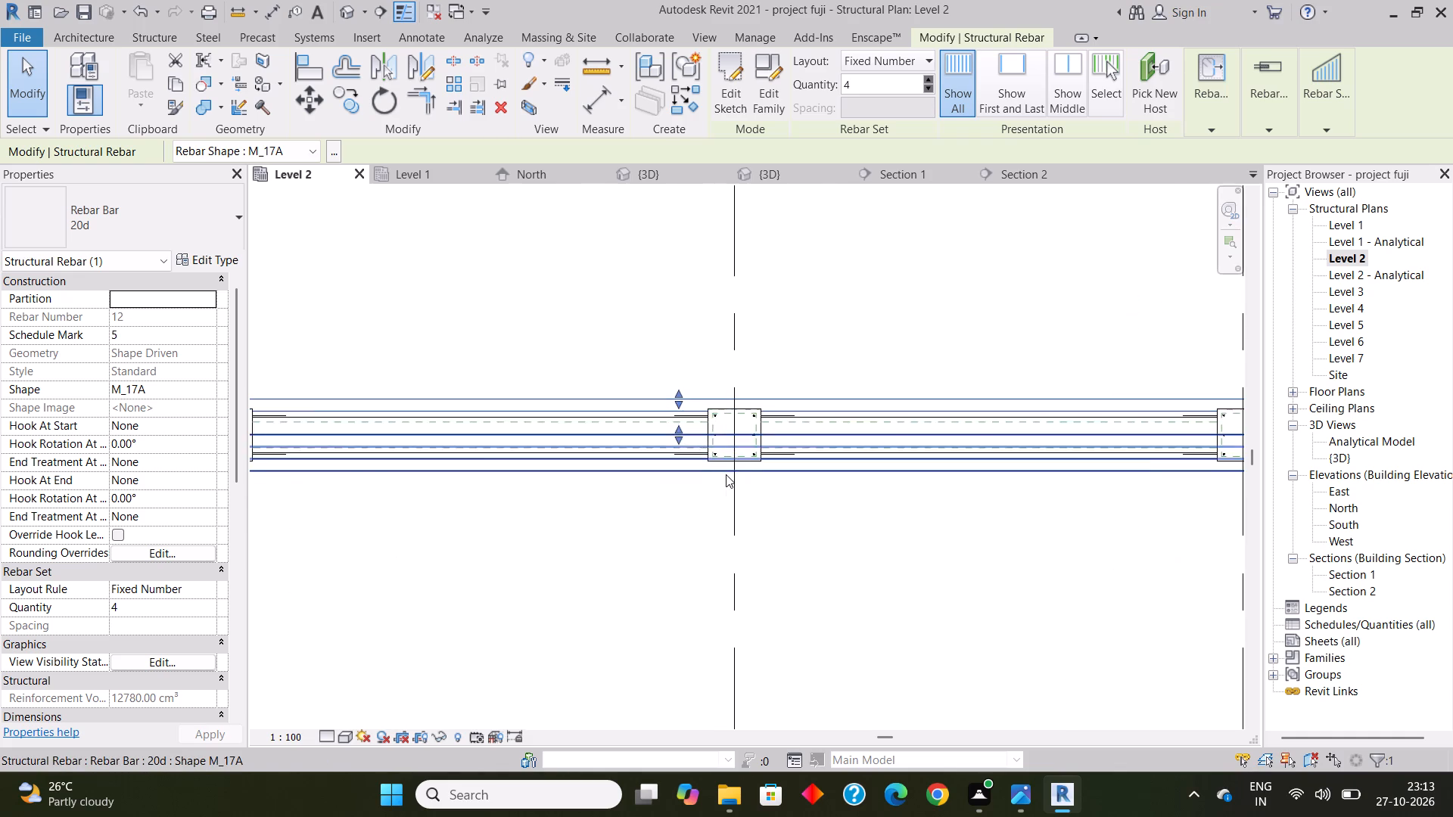
{"action": "scroll", "coordinate": [693, 456], "scroll_direction": "up", "scroll_amount": 3}
{"action": "scroll", "coordinate": [921, 485], "scroll_direction": "up", "scroll_amount": 2}
{"action": "key", "text": "Down"}
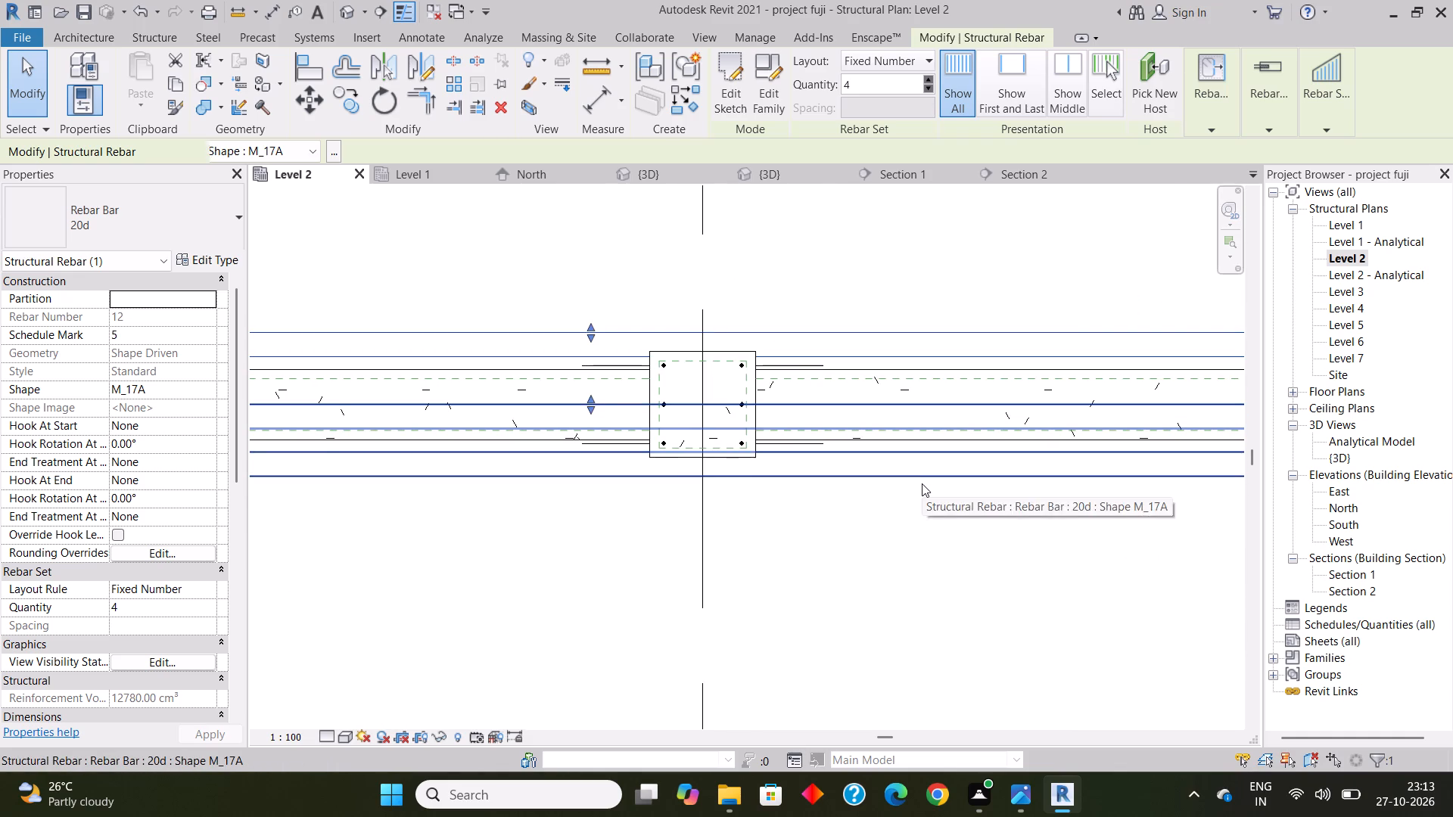
{"action": "key", "text": "Down"}
{"action": "key", "text": "Down"}
{"action": "key", "text": "Down"}
{"action": "key", "text": "Down"}
{"action": "key", "text": "Down"}
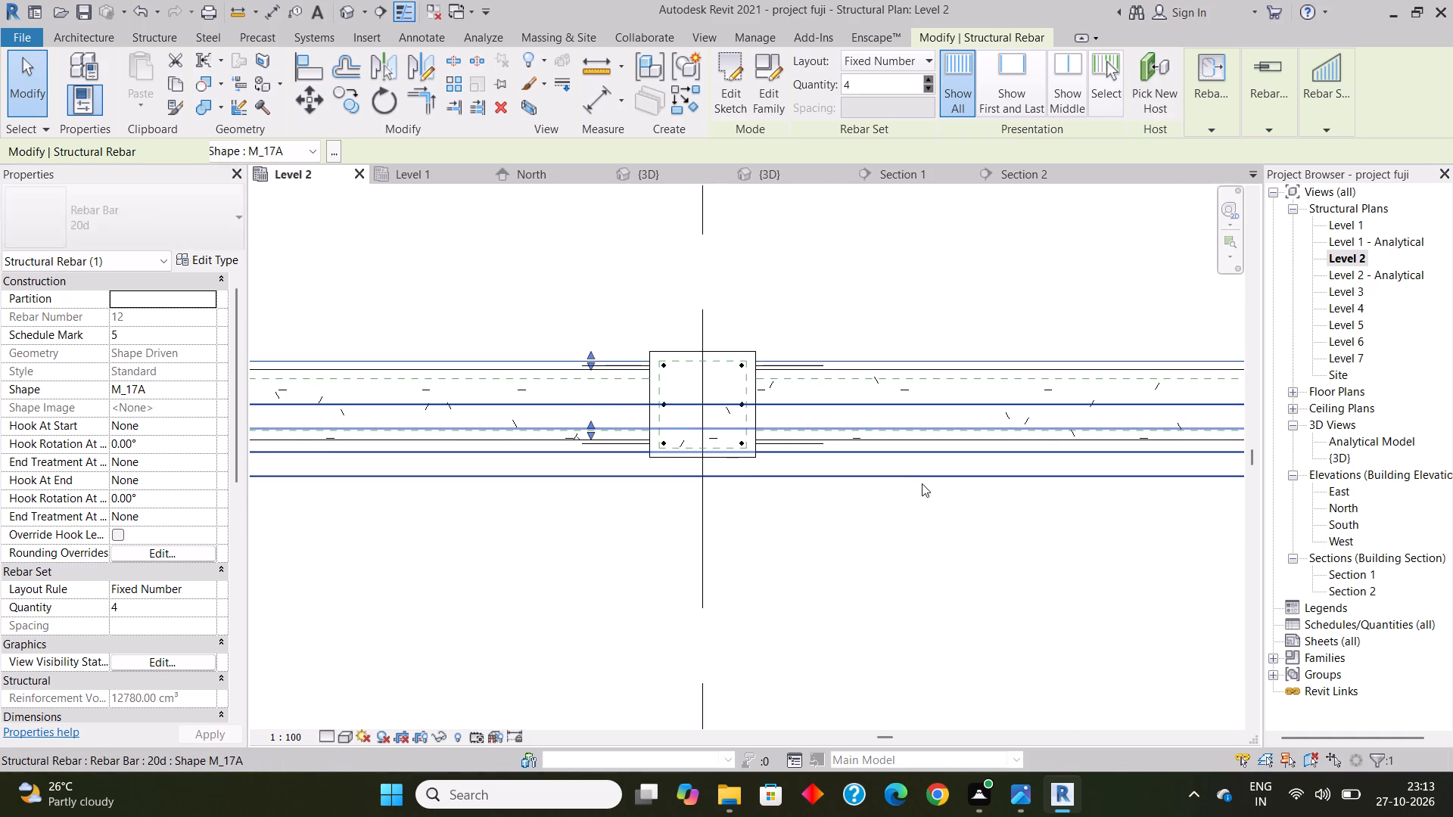
{"action": "key", "text": "Down"}
{"action": "key", "text": "Down"}
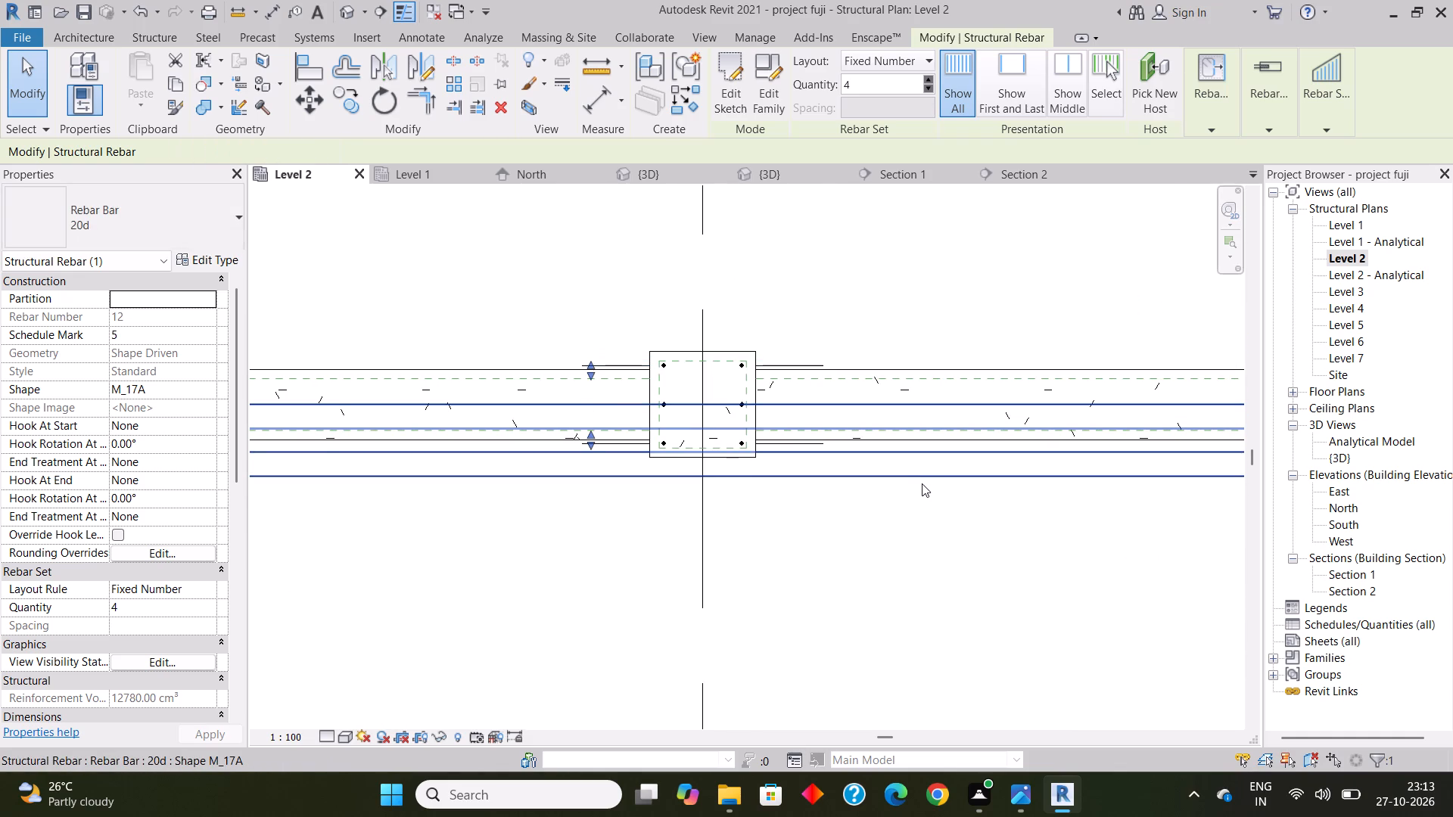
{"action": "left_click", "coordinate": [614, 602]}
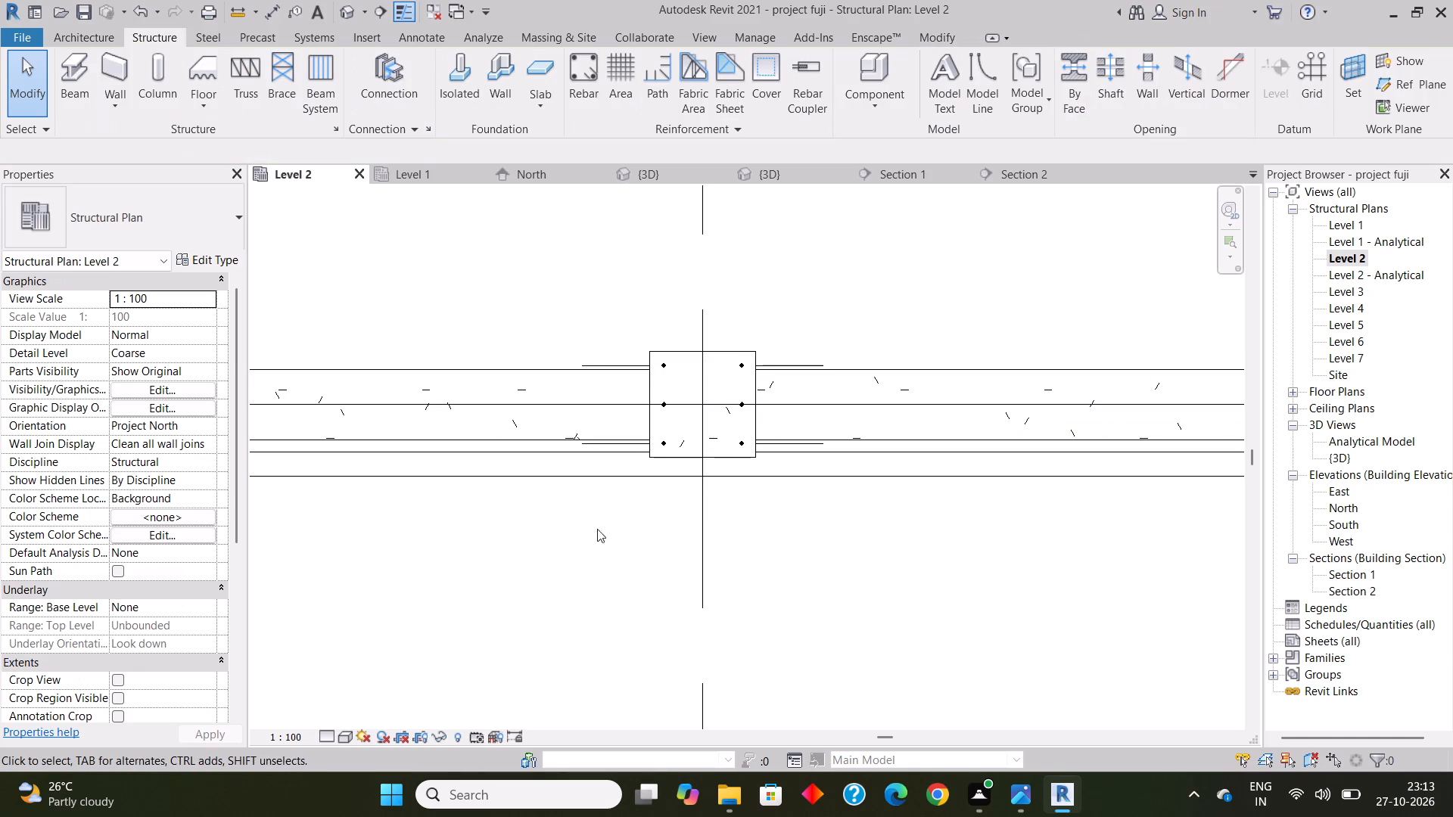
Nudge the other 20d M_17A bar set, projecting south of the grid 5 beams, northward into the beam width.
{"action": "left_click", "coordinate": [604, 454]}
{"action": "key", "text": "Up"}
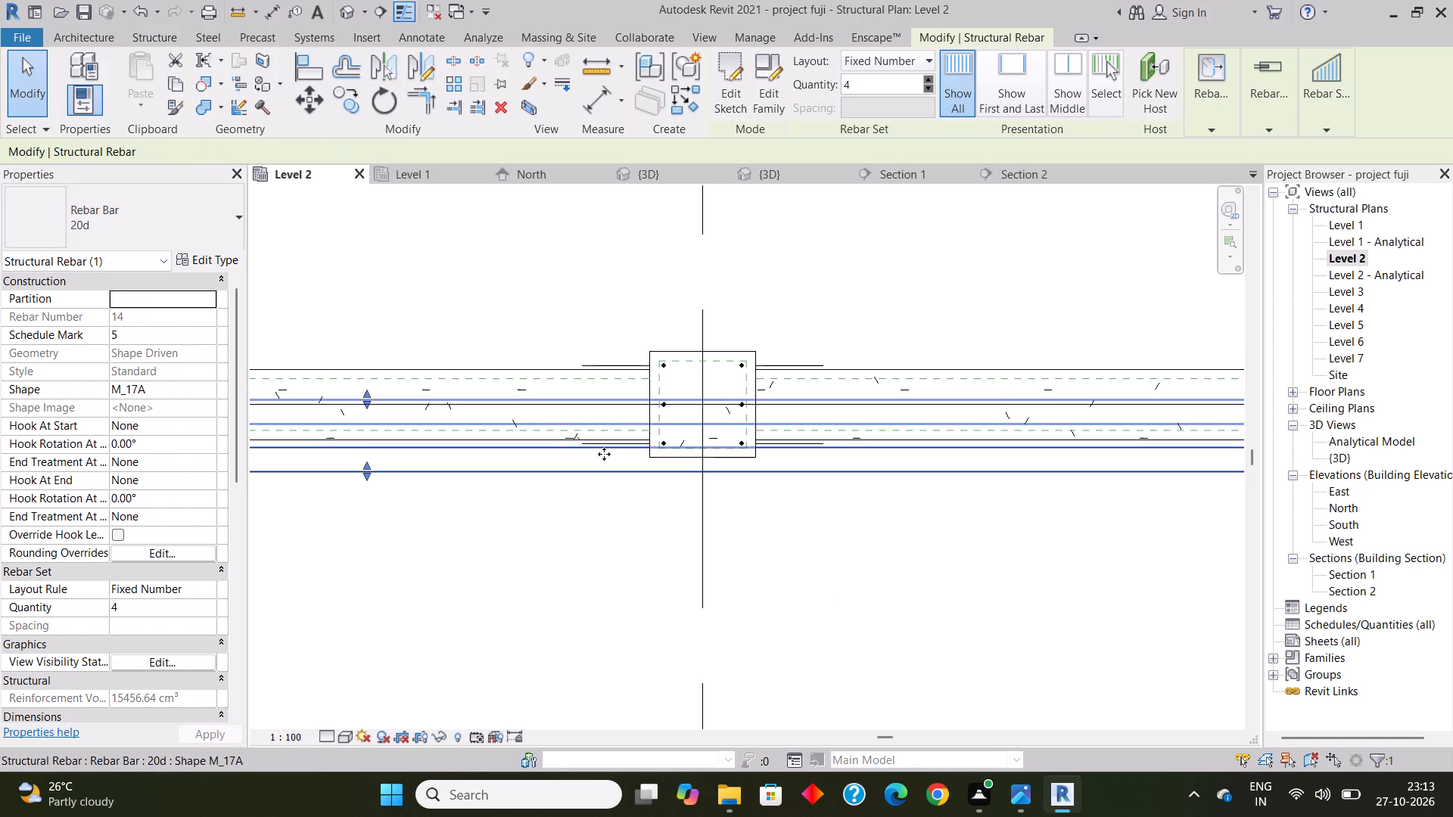
{"action": "key", "text": "Up"}
{"action": "key", "text": "Up"}
{"action": "key", "text": "Up"}
{"action": "key", "text": "Up"}
{"action": "key", "text": "Up"}
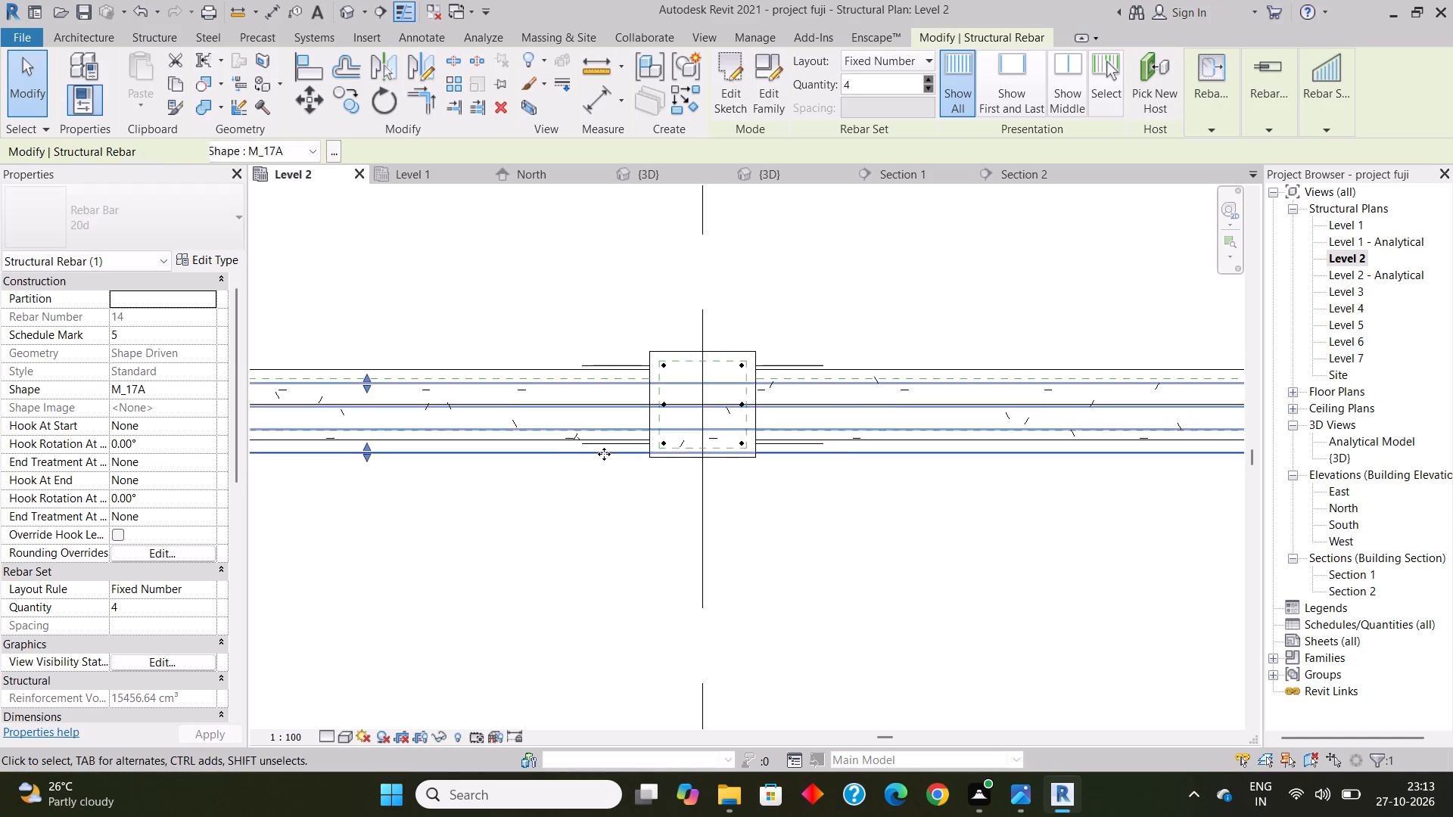
{"action": "key", "text": "Up"}
{"action": "key", "text": "Up"}
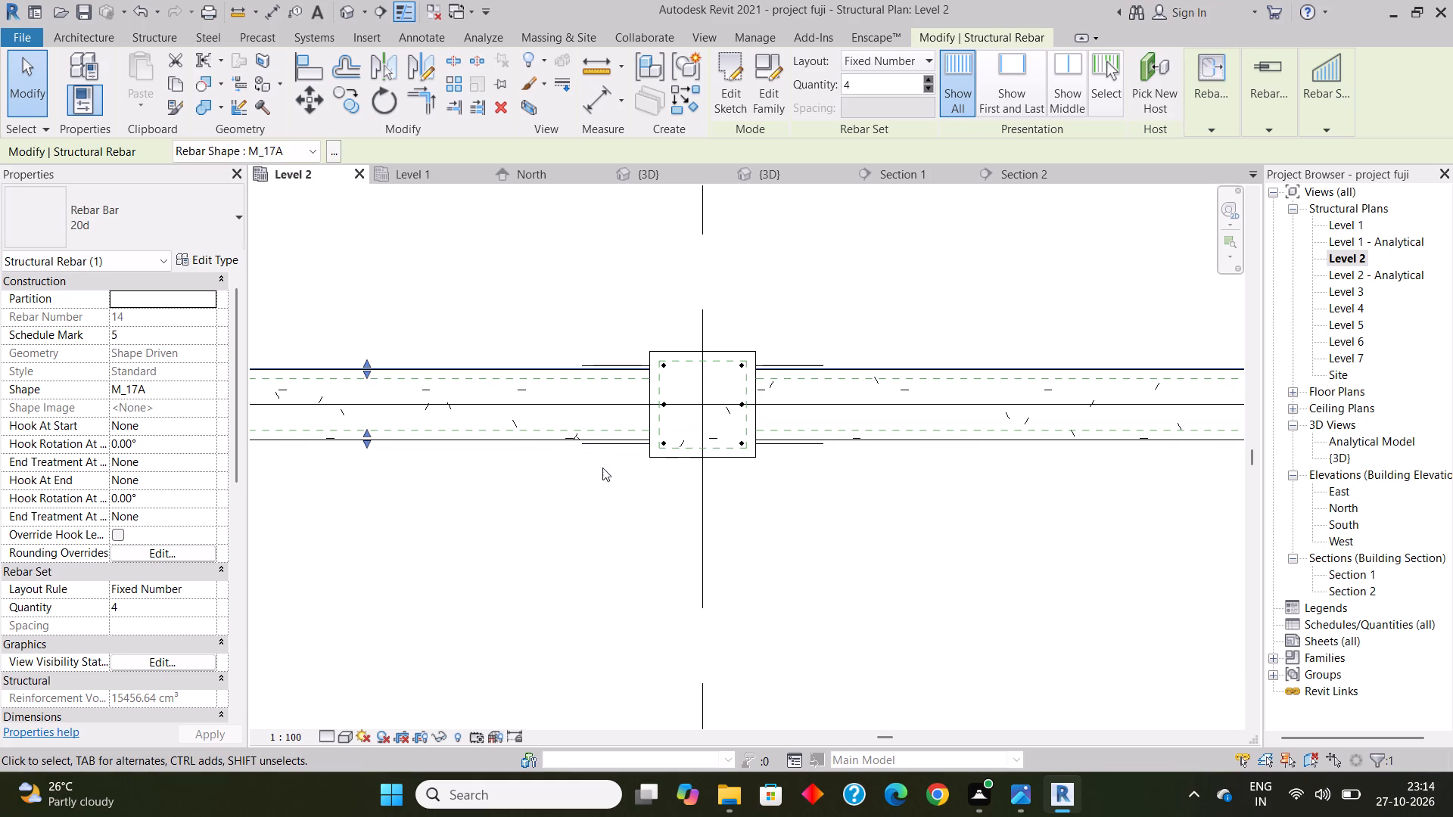
{"action": "left_click", "coordinate": [590, 532]}
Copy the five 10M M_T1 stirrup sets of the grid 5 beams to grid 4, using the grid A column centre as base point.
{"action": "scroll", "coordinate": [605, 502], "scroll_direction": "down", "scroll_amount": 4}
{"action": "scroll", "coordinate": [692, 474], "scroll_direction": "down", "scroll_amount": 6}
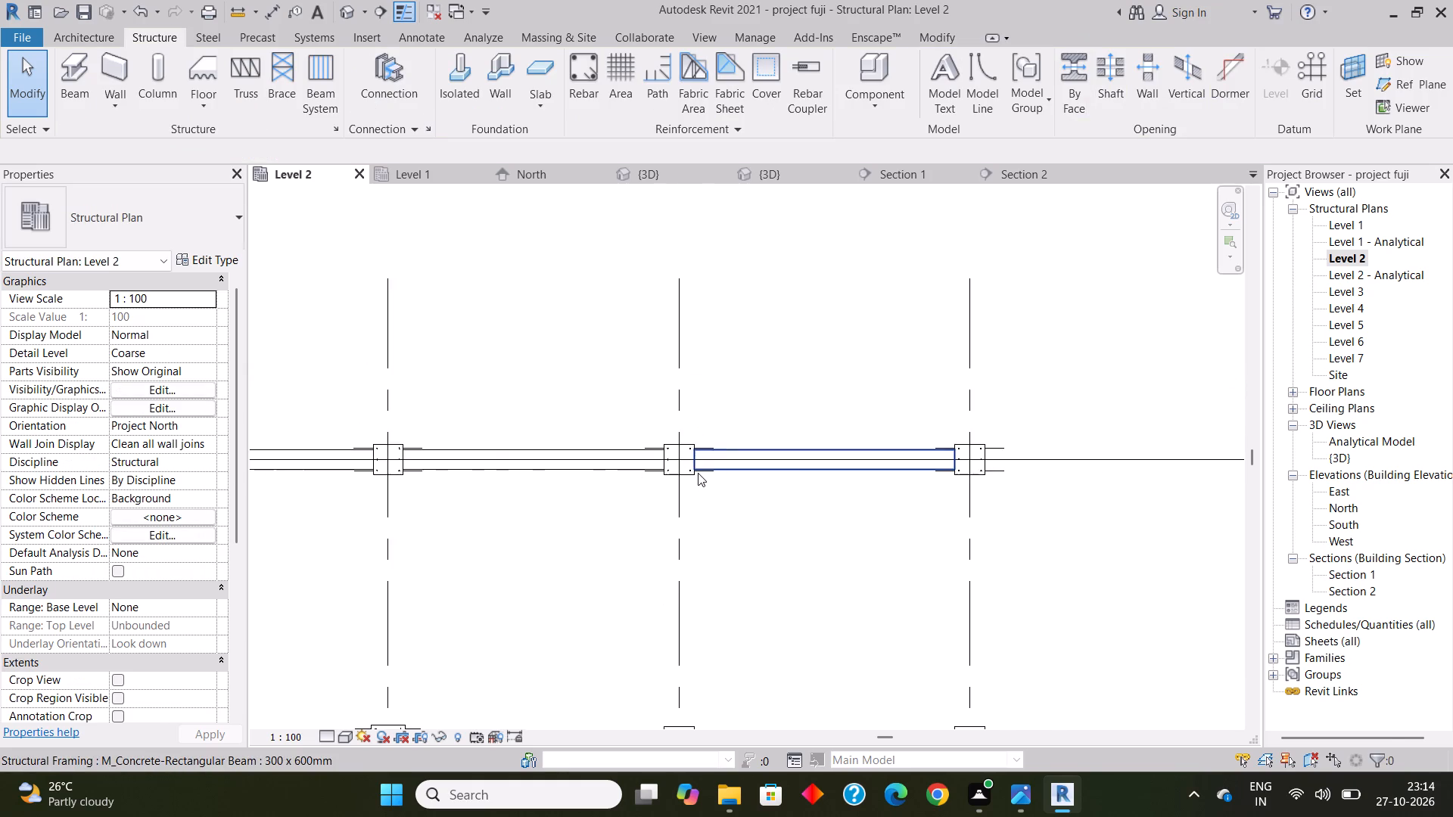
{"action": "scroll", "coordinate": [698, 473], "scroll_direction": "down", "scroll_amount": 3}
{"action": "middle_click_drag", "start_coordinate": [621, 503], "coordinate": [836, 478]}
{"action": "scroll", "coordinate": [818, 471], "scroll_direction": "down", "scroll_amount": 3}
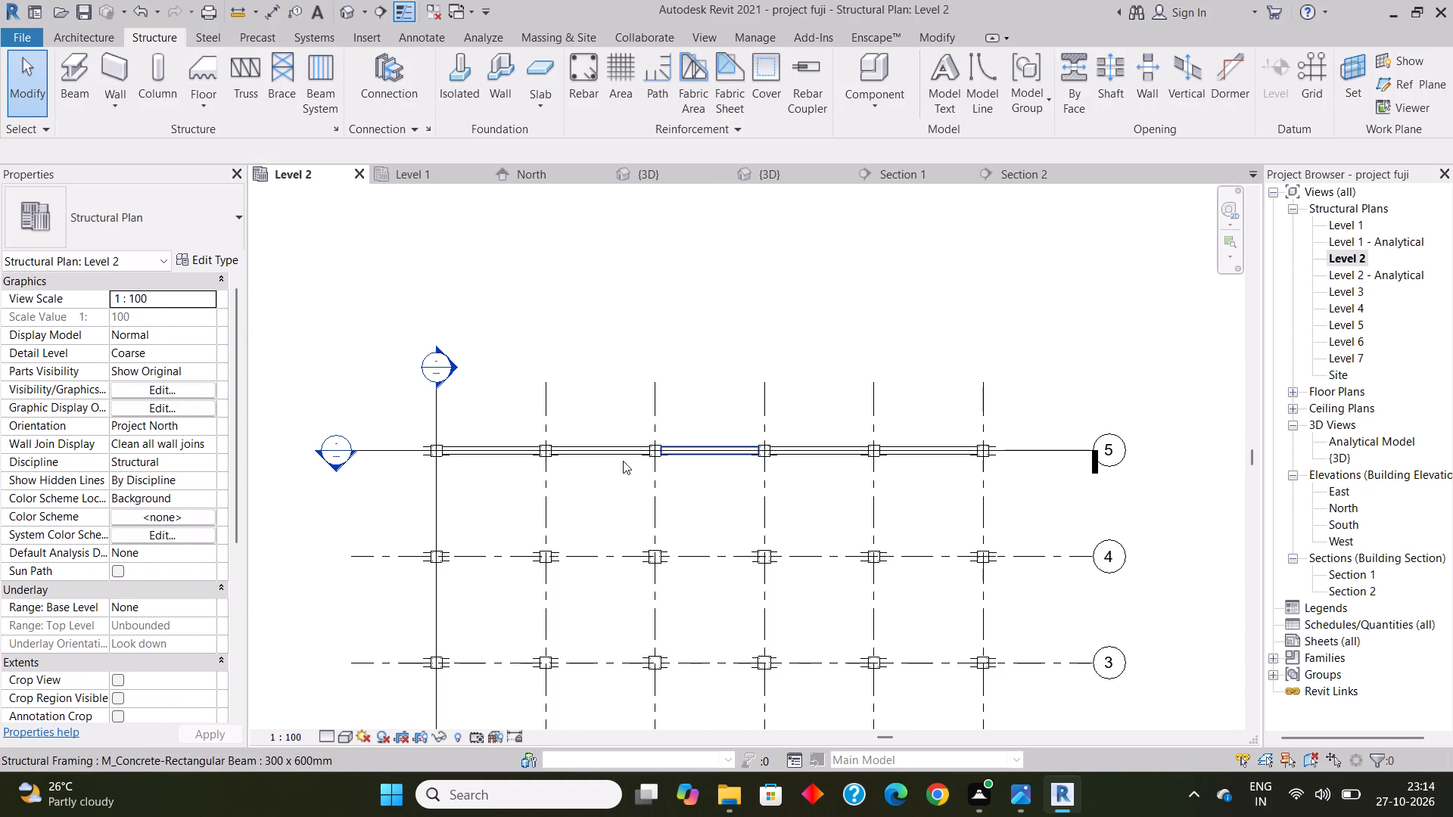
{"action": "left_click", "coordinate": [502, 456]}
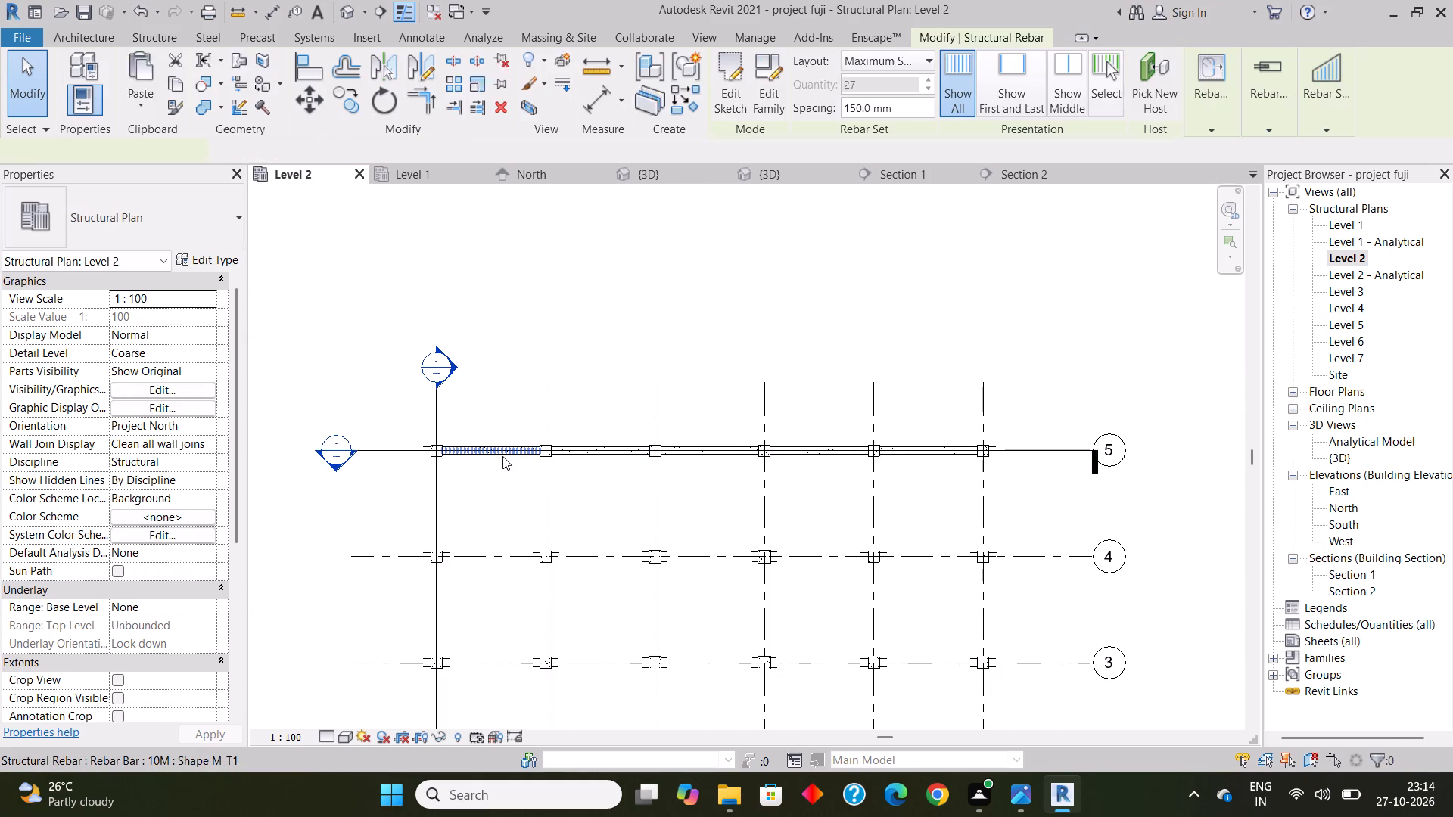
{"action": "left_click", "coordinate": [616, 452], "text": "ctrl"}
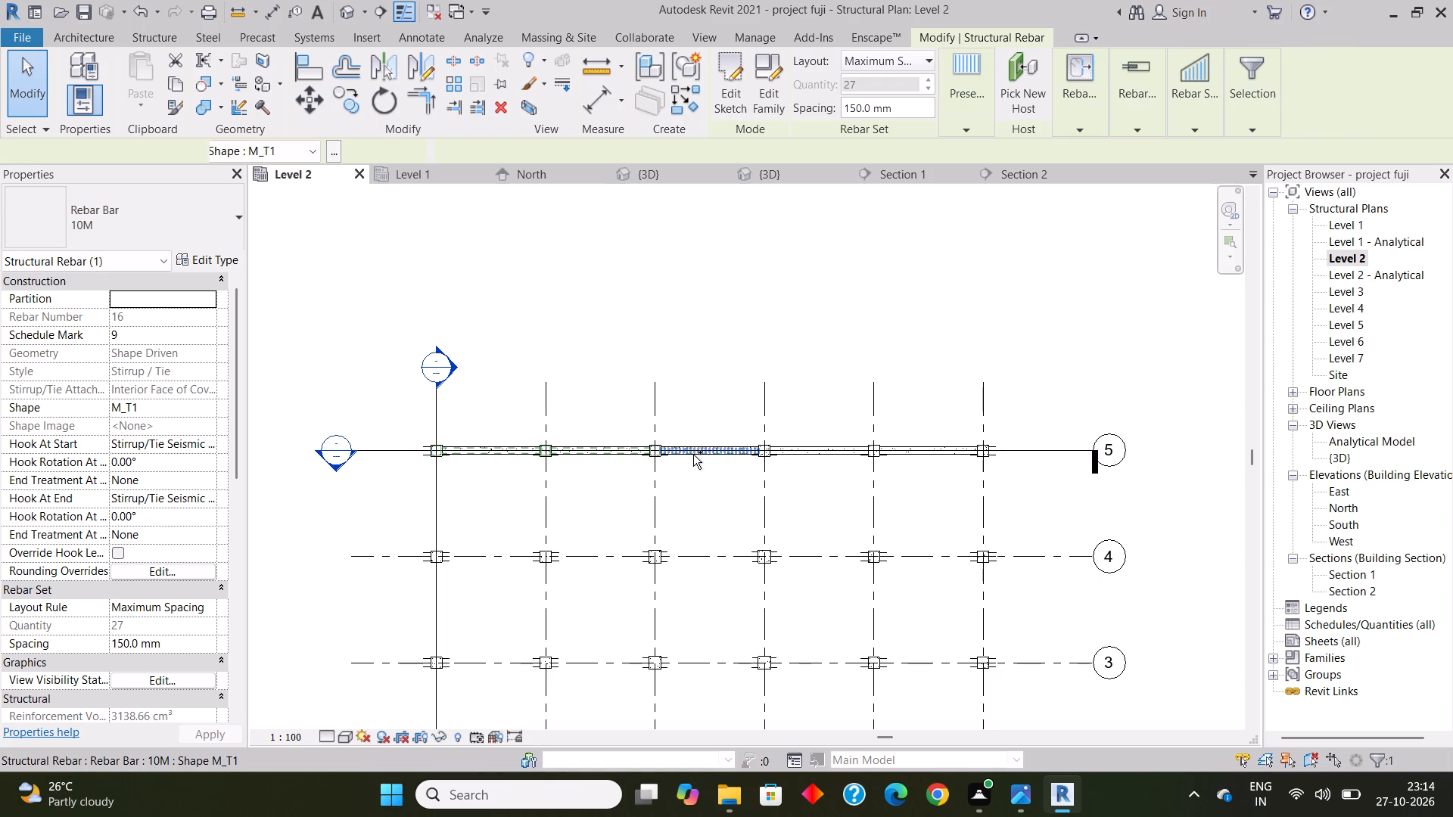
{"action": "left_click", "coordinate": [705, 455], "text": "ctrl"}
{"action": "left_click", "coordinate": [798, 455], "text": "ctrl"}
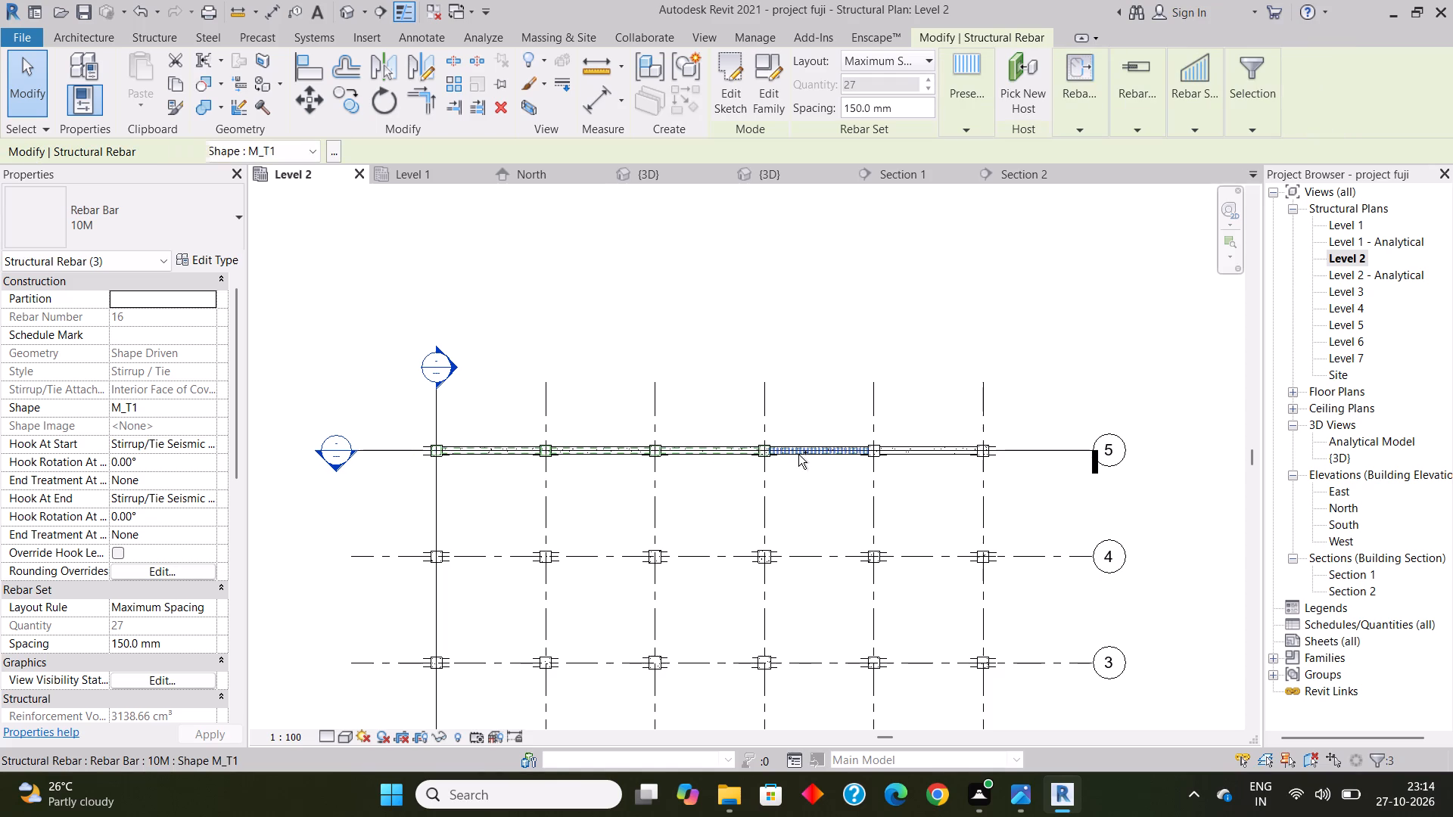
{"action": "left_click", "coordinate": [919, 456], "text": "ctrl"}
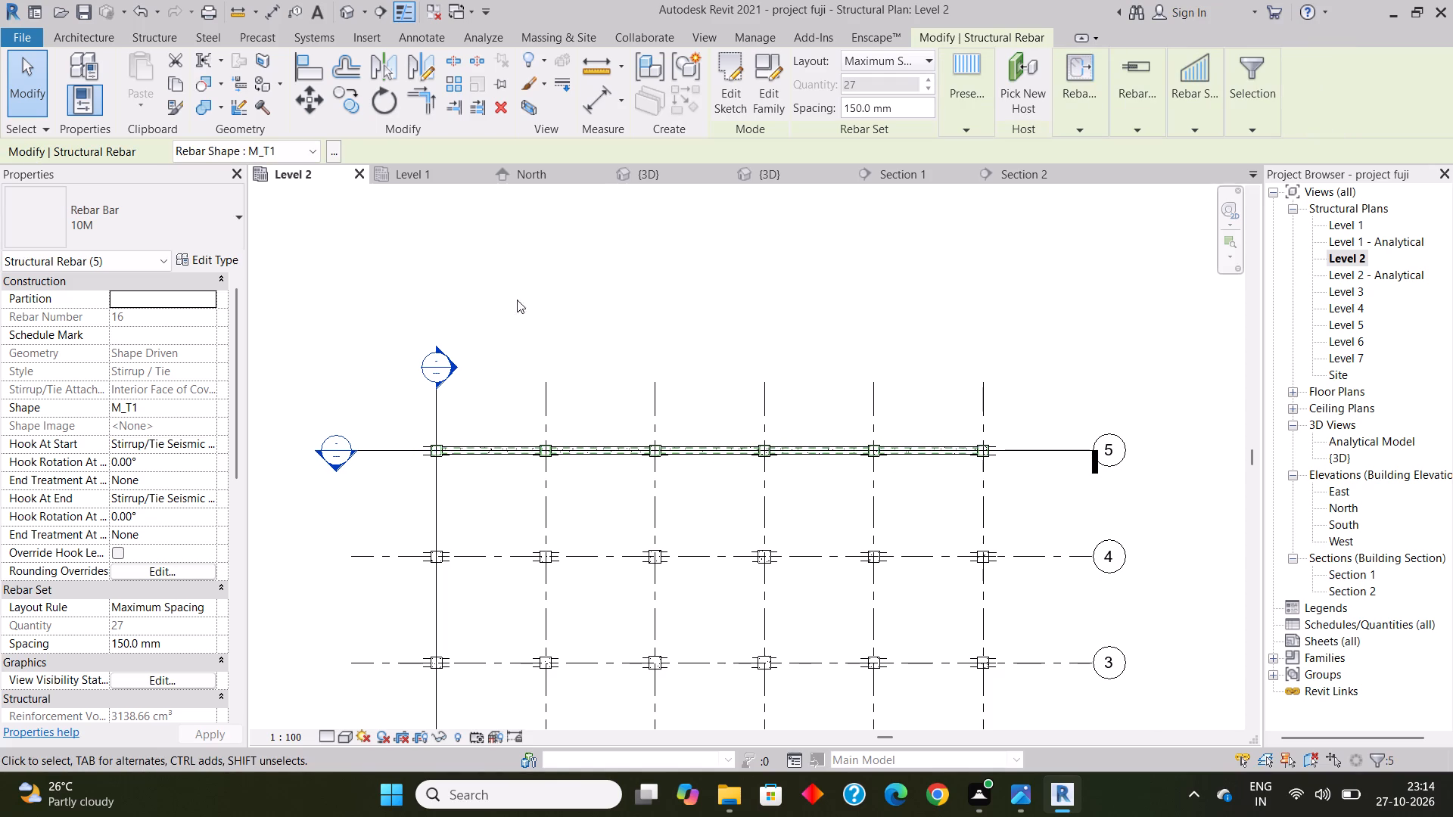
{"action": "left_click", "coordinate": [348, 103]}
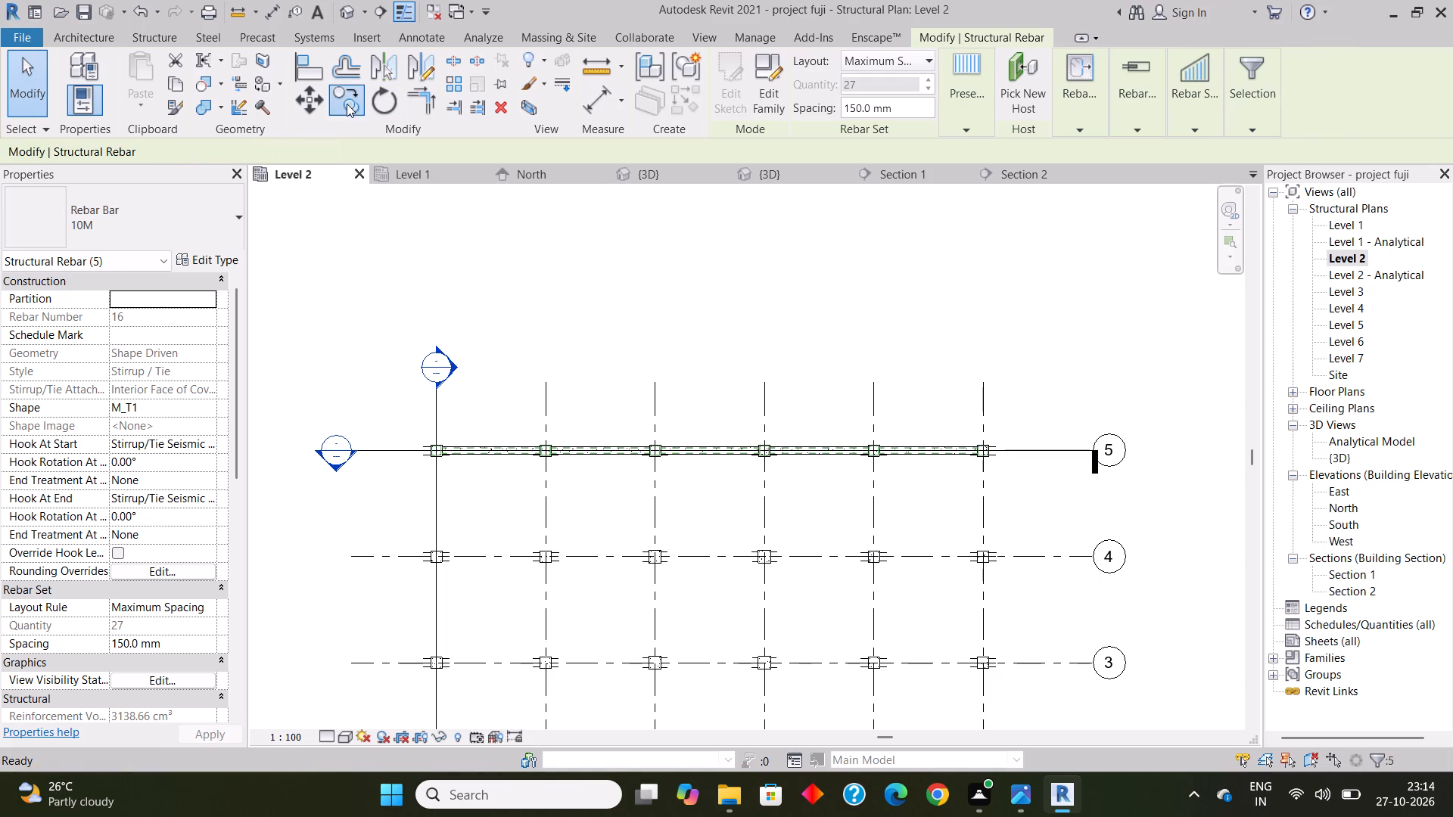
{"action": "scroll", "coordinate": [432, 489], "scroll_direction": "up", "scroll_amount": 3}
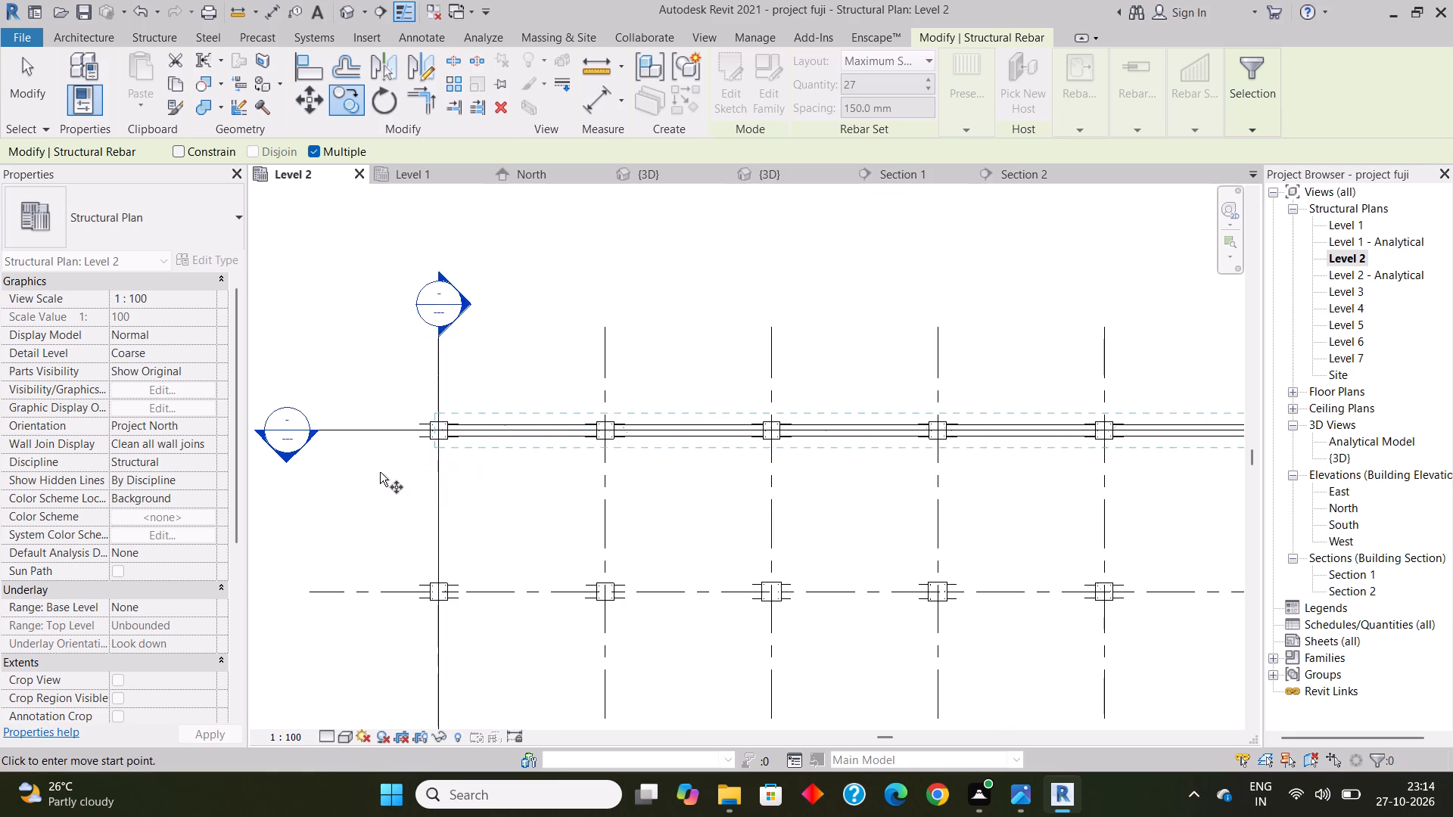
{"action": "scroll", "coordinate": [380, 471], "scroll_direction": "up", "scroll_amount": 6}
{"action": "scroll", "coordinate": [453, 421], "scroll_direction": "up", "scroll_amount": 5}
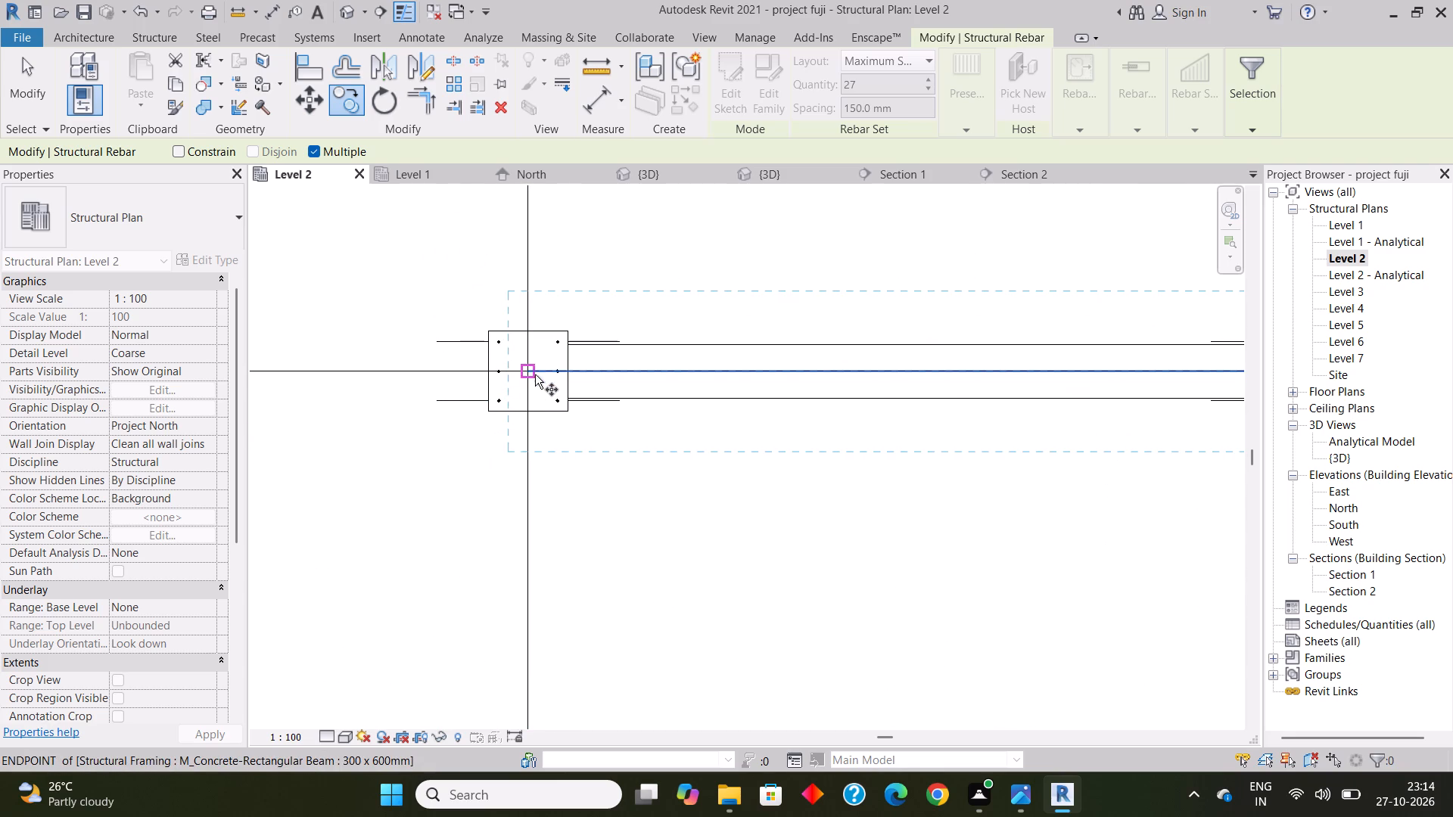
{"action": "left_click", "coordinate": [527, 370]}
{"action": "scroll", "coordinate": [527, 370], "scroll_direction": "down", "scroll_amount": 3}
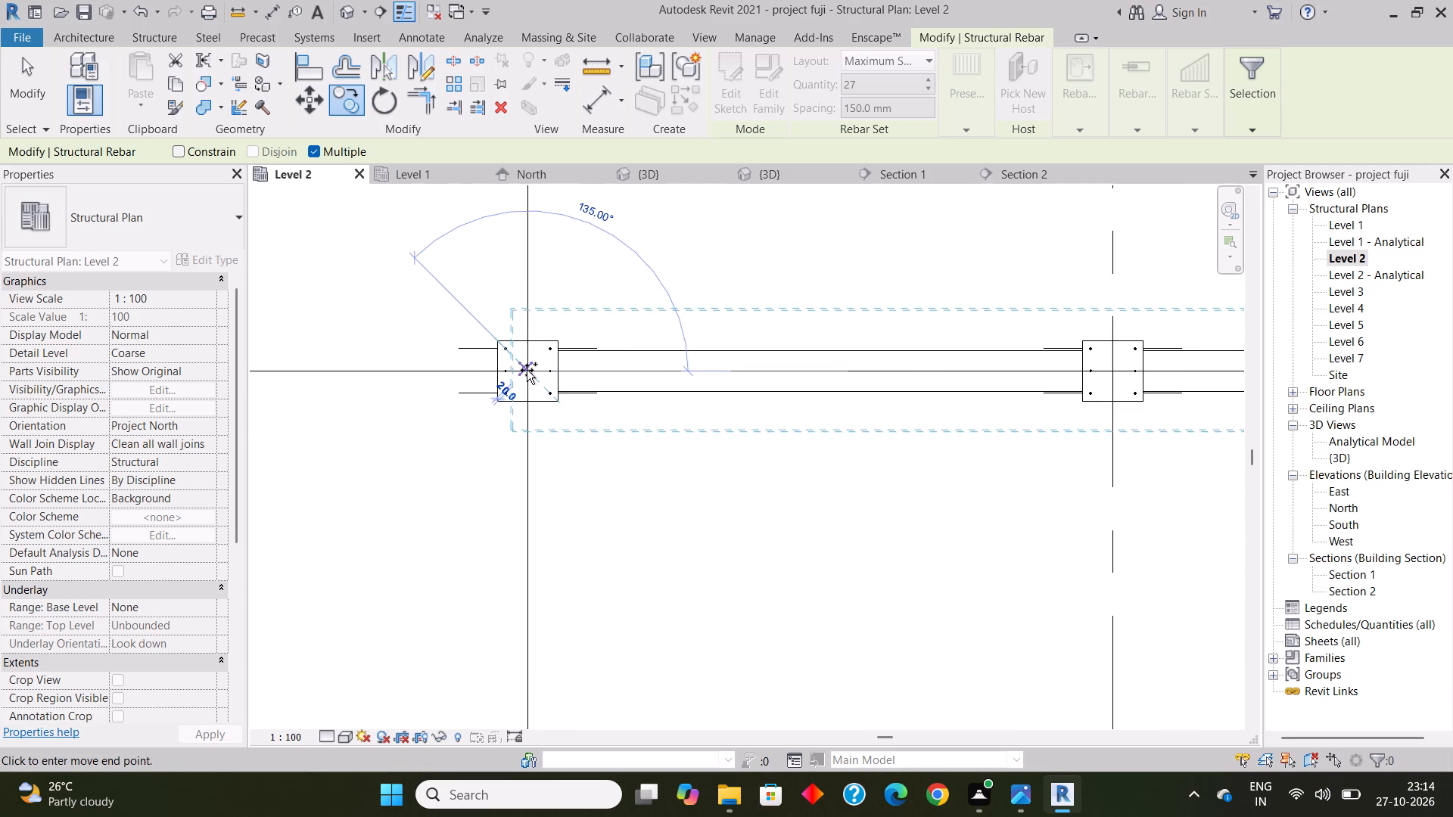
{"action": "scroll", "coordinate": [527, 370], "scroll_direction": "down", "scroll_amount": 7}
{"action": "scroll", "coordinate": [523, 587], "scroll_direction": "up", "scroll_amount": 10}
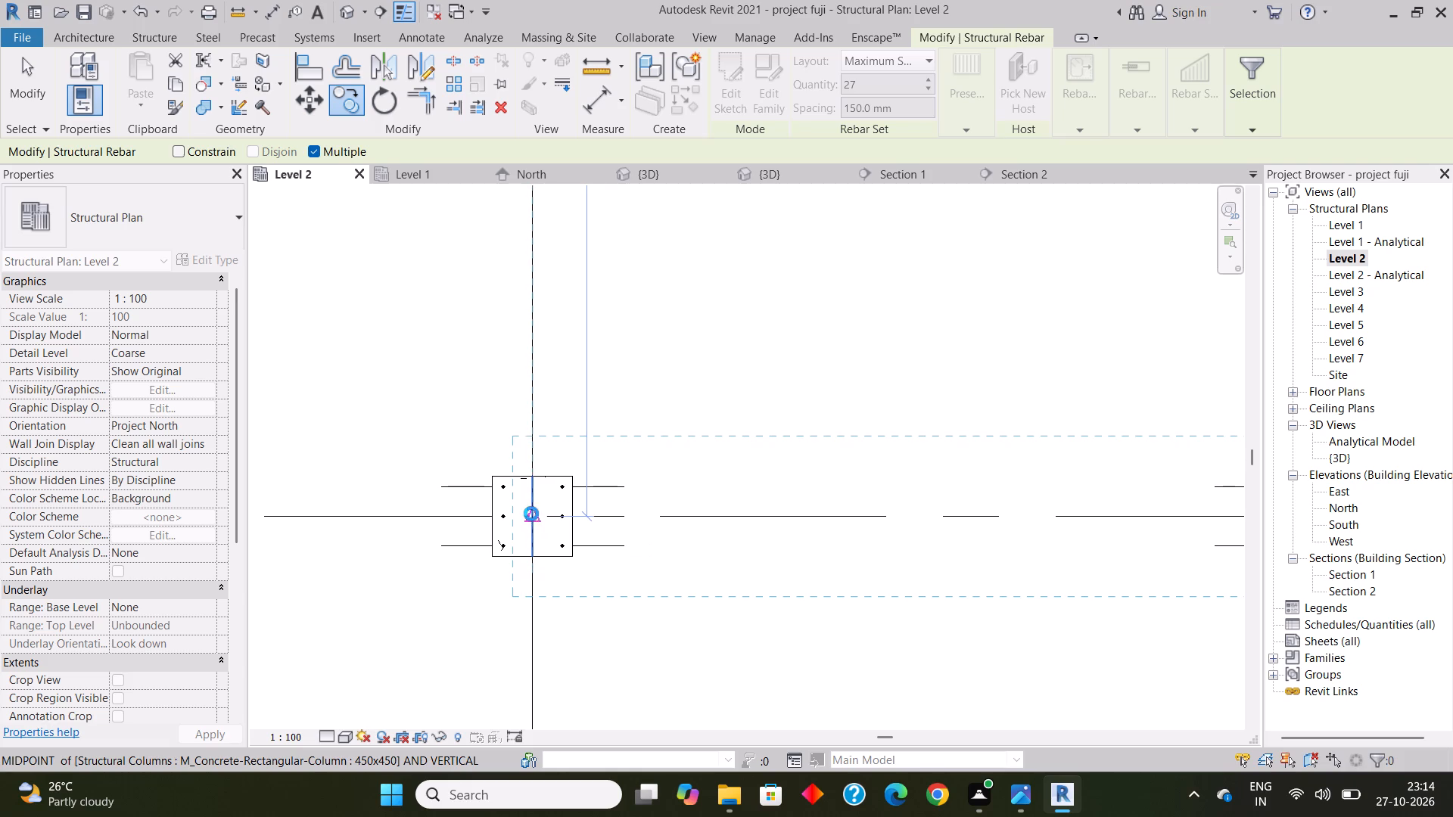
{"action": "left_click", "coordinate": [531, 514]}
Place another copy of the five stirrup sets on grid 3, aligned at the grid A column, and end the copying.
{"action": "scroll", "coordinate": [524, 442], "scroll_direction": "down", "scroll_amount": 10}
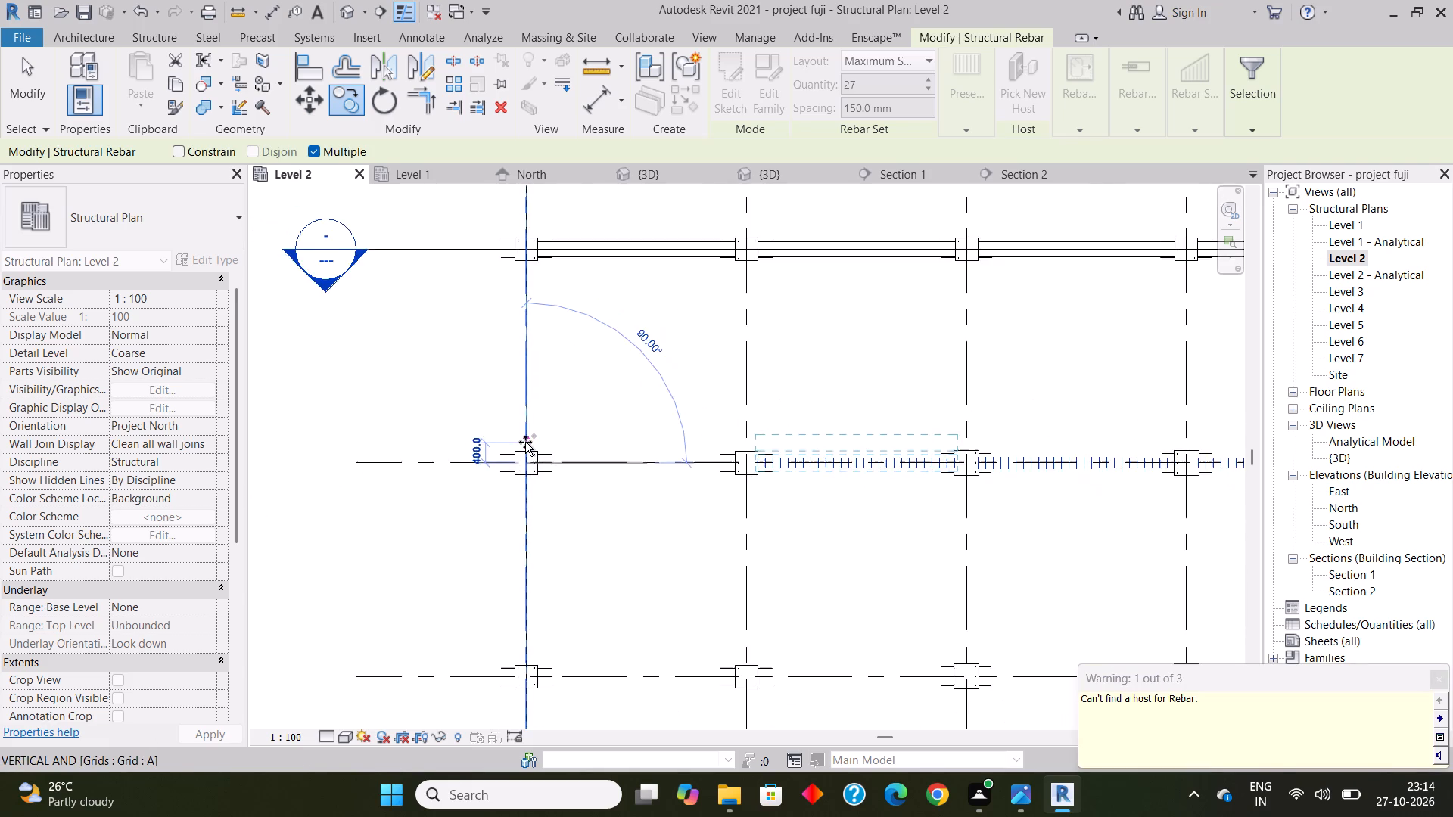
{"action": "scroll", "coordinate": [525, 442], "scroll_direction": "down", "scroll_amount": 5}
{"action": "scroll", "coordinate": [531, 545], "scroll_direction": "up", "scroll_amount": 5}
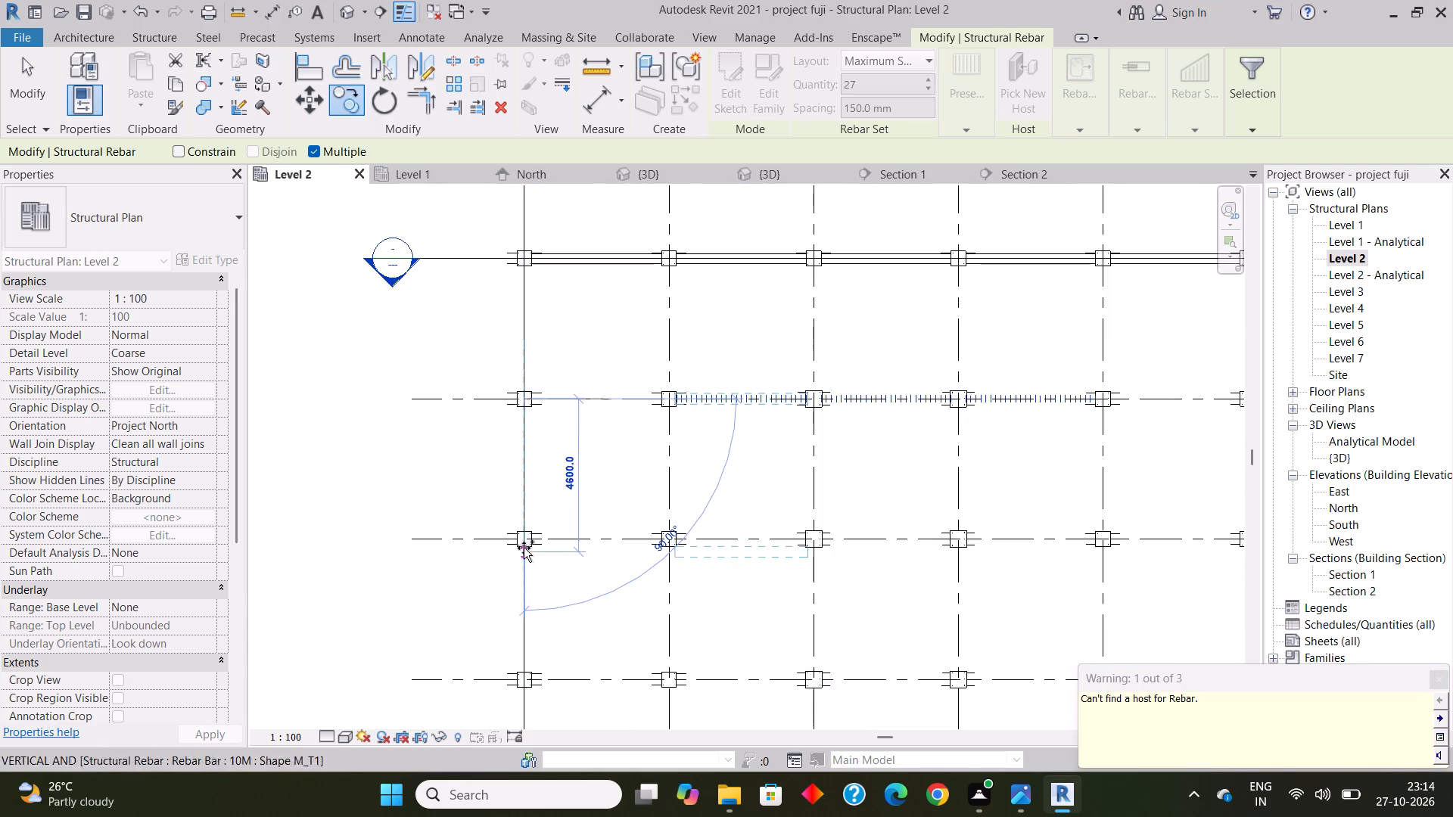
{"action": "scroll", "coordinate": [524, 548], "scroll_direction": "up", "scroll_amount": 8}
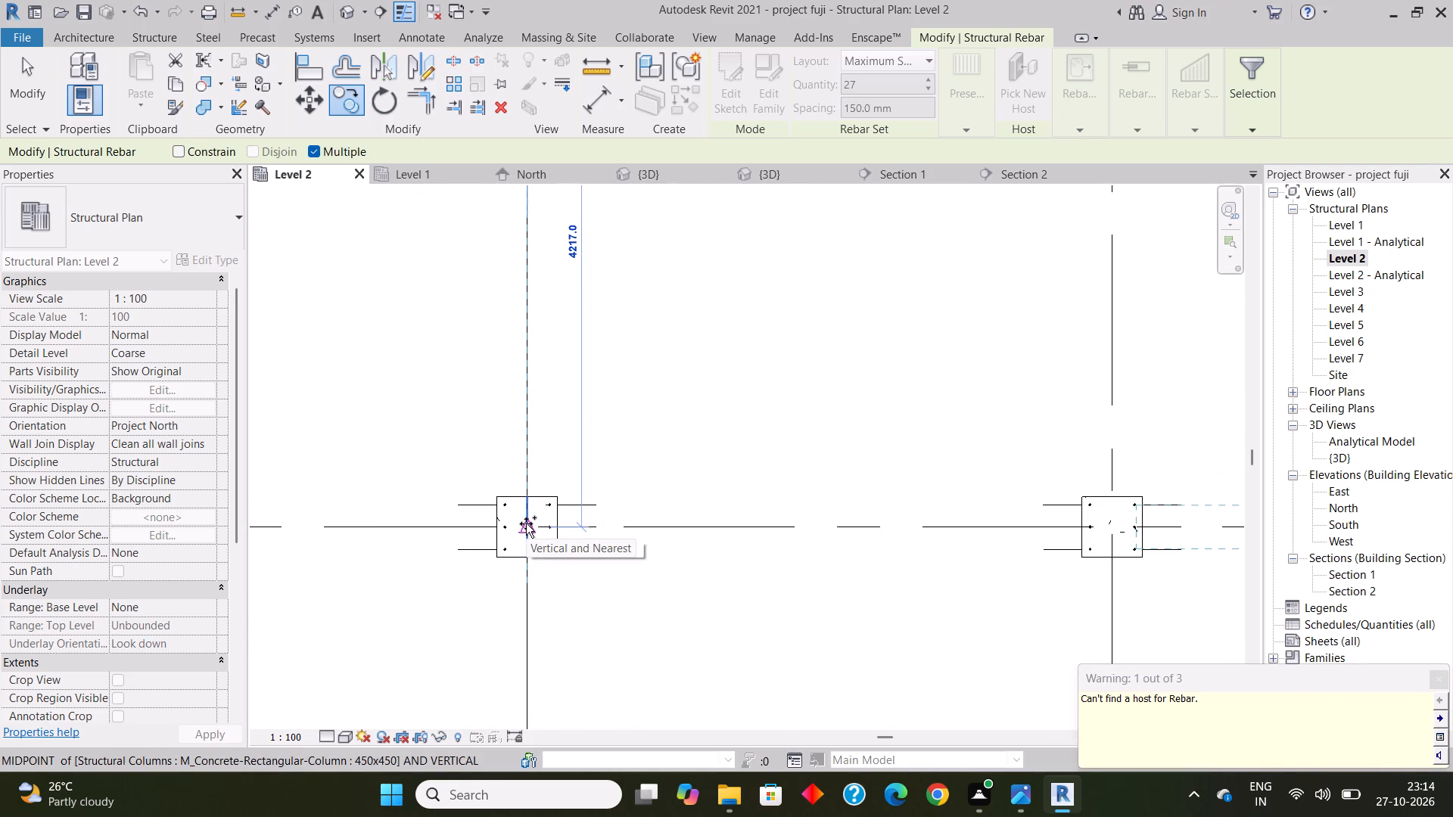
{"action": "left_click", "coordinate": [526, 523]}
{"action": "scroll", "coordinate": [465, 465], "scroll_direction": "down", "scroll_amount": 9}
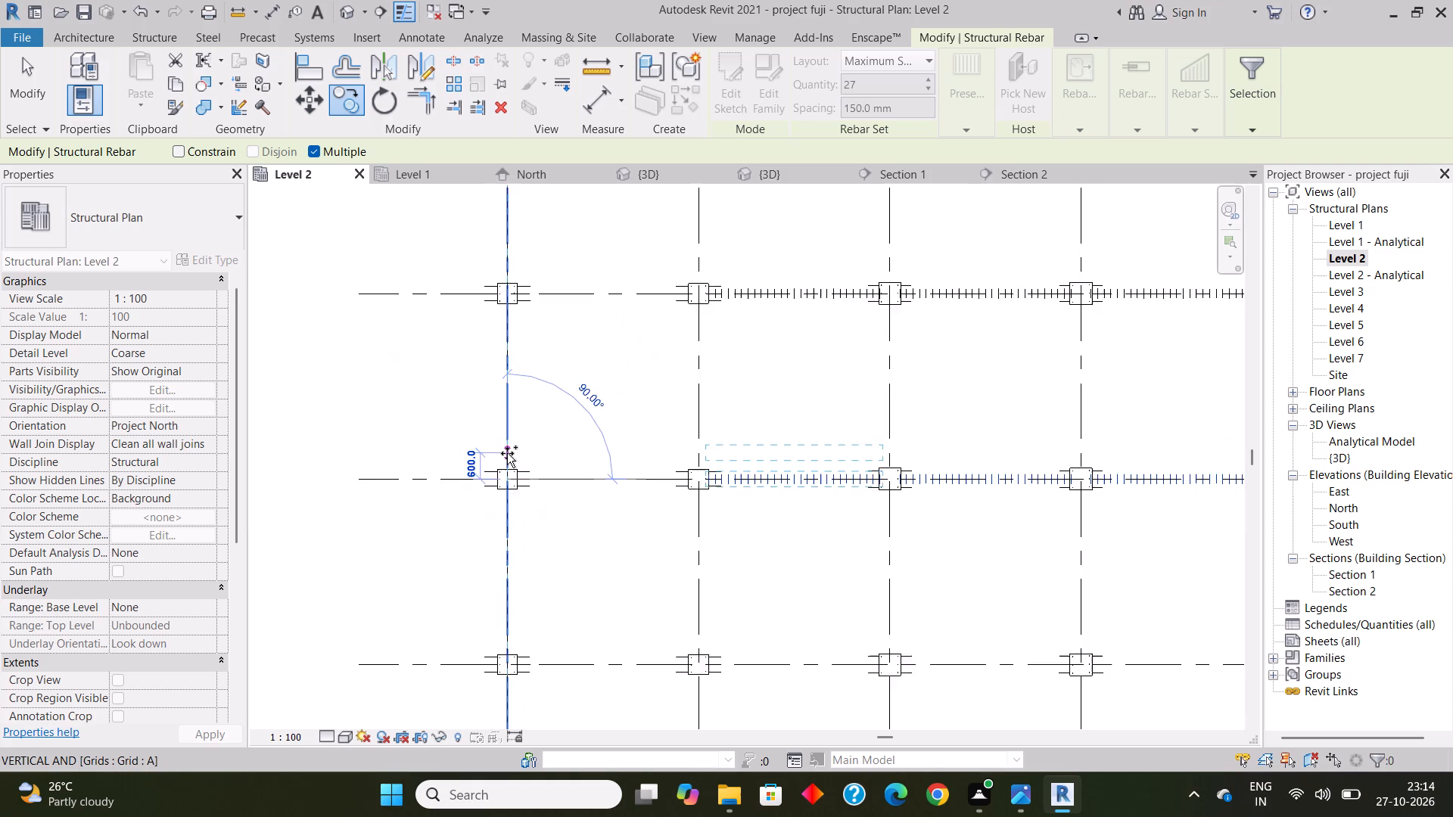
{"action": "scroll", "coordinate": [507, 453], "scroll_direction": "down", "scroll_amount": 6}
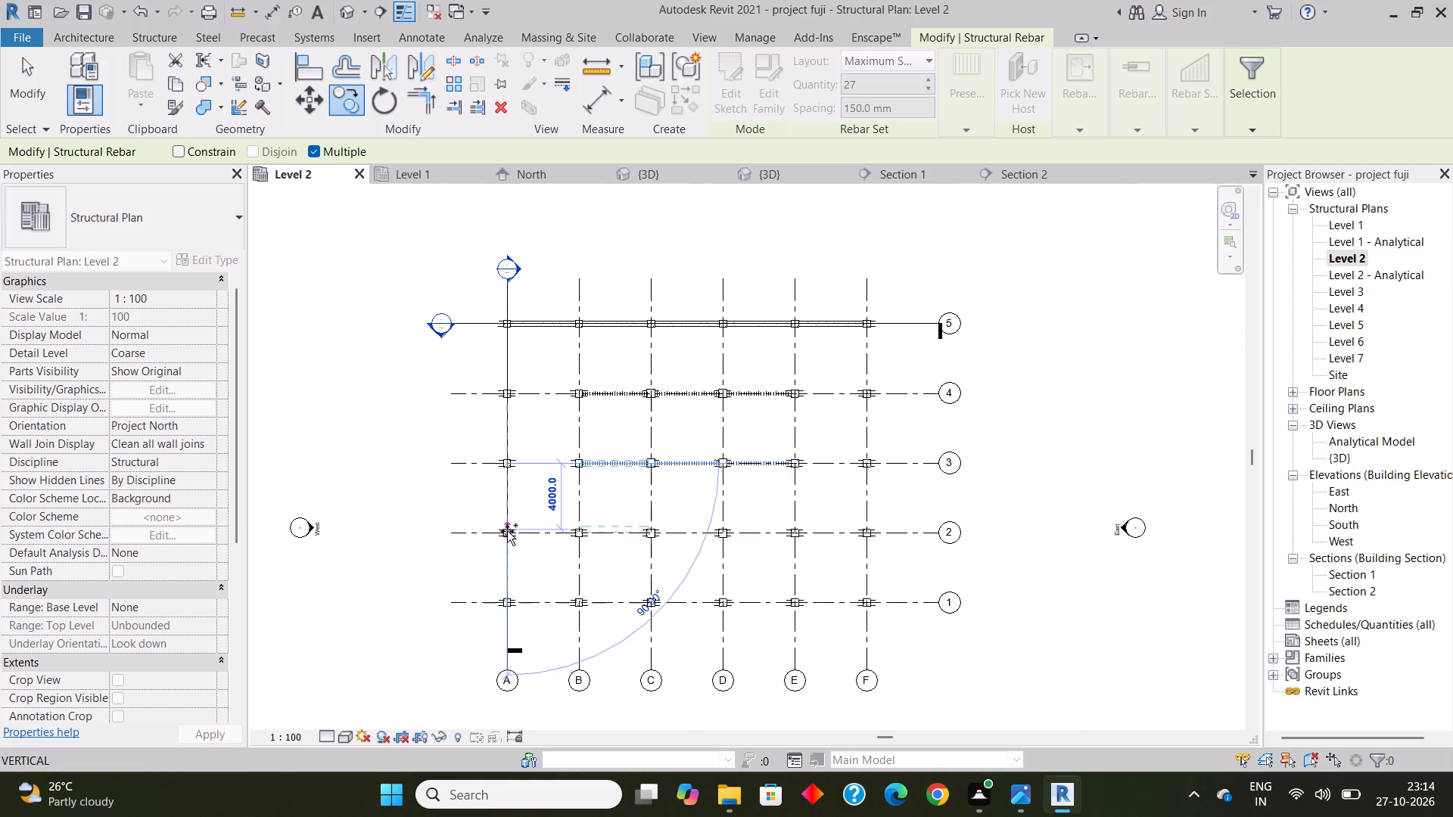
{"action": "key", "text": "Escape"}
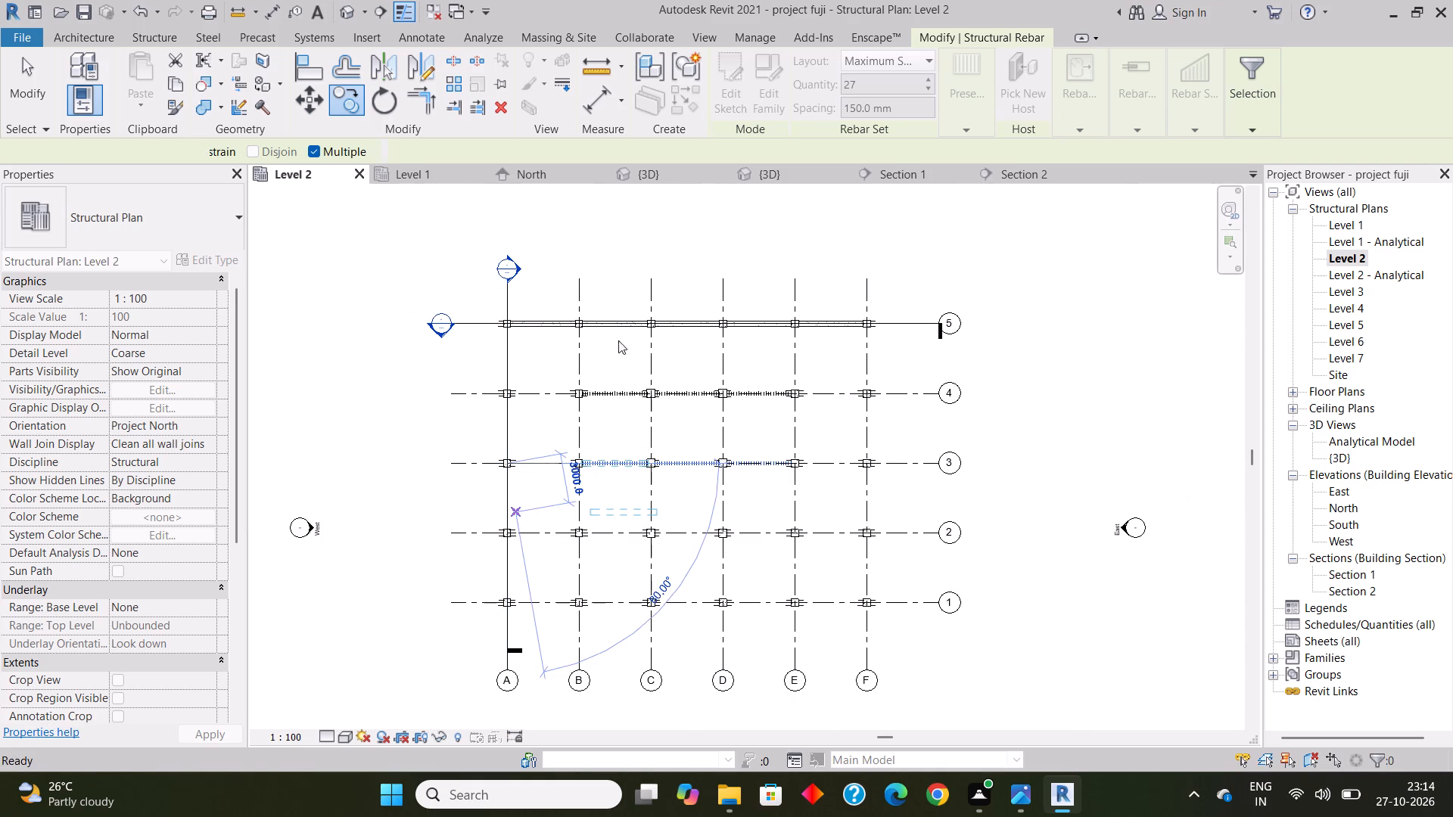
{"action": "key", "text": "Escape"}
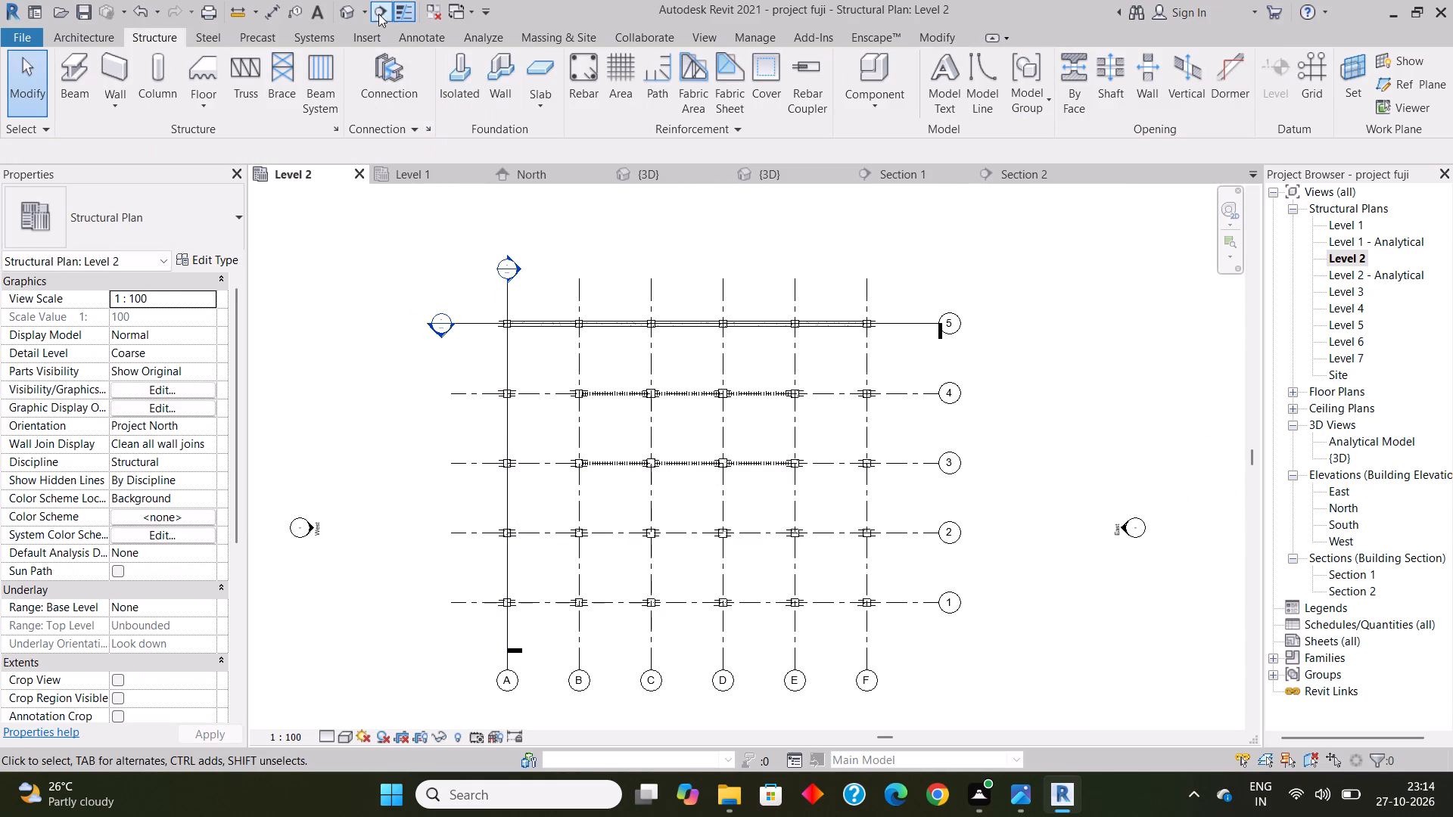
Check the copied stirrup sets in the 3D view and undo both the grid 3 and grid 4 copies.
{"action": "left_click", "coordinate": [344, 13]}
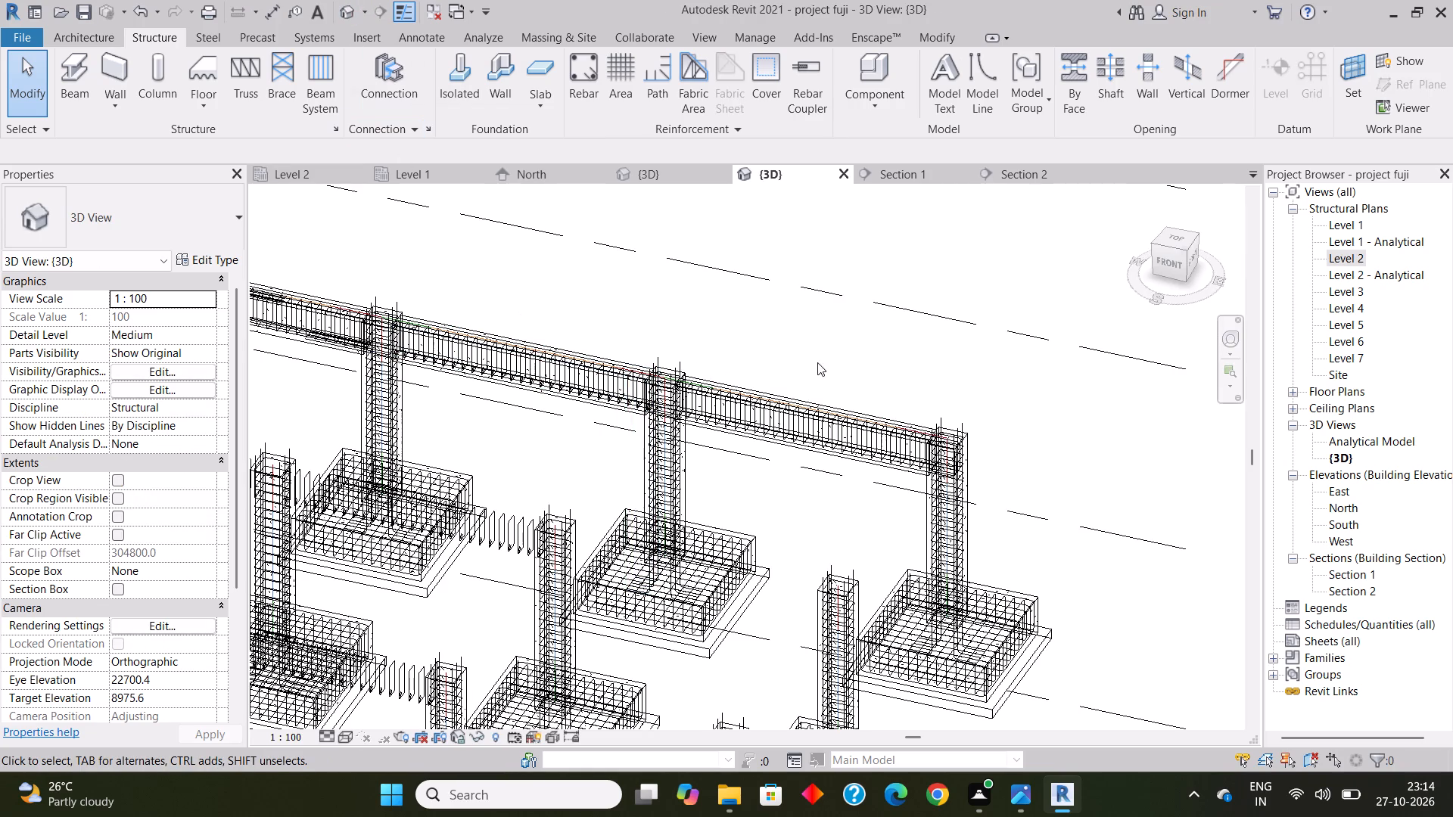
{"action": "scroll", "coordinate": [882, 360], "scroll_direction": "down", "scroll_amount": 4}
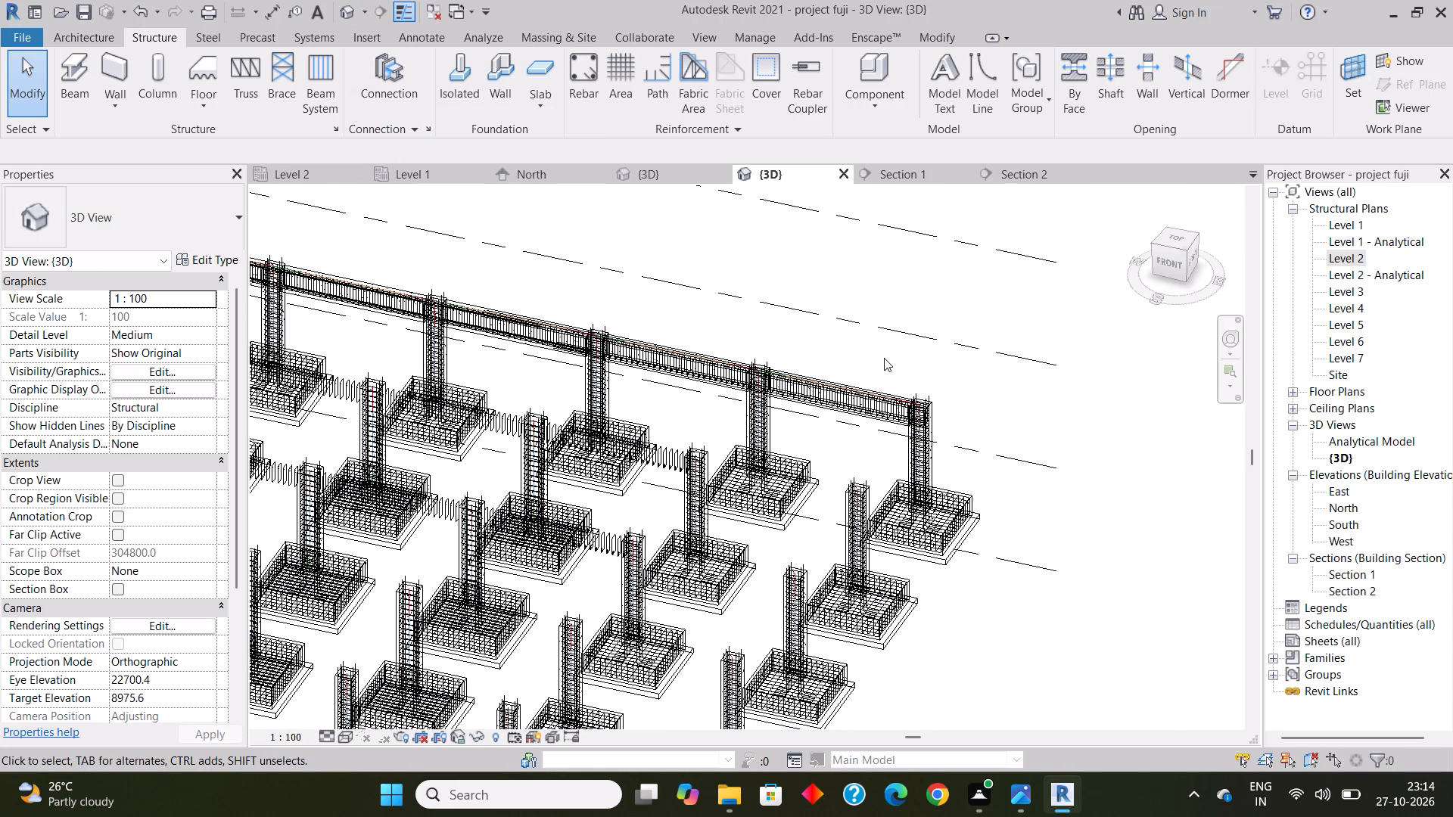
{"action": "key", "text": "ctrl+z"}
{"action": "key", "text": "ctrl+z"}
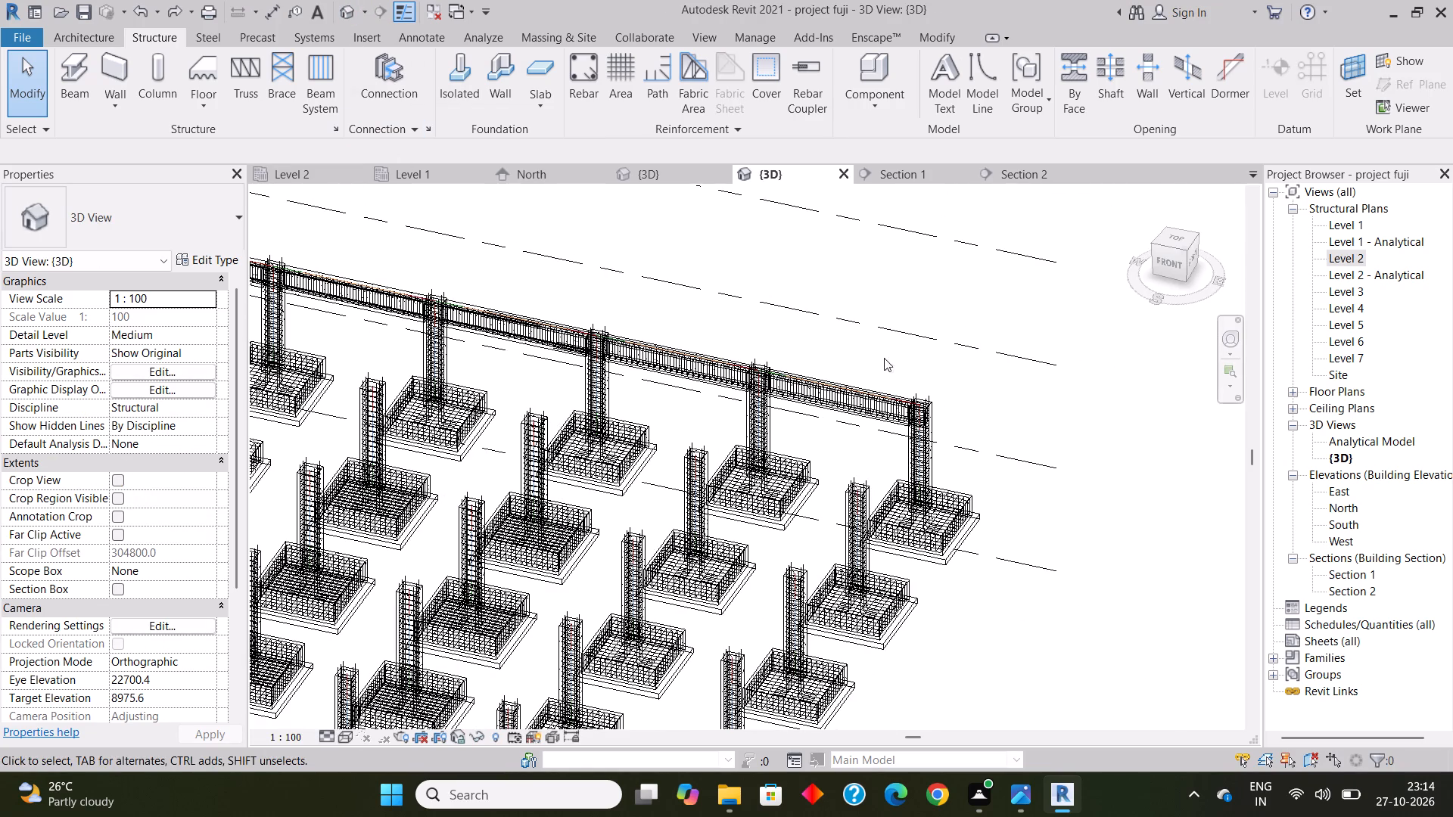
In the Level 2 structural plan, copy the 300 x 600mm grid 5 beam between grids A and B onto grid 4 with multiple copies enabled.
{"action": "double_click", "coordinate": [1354, 259]}
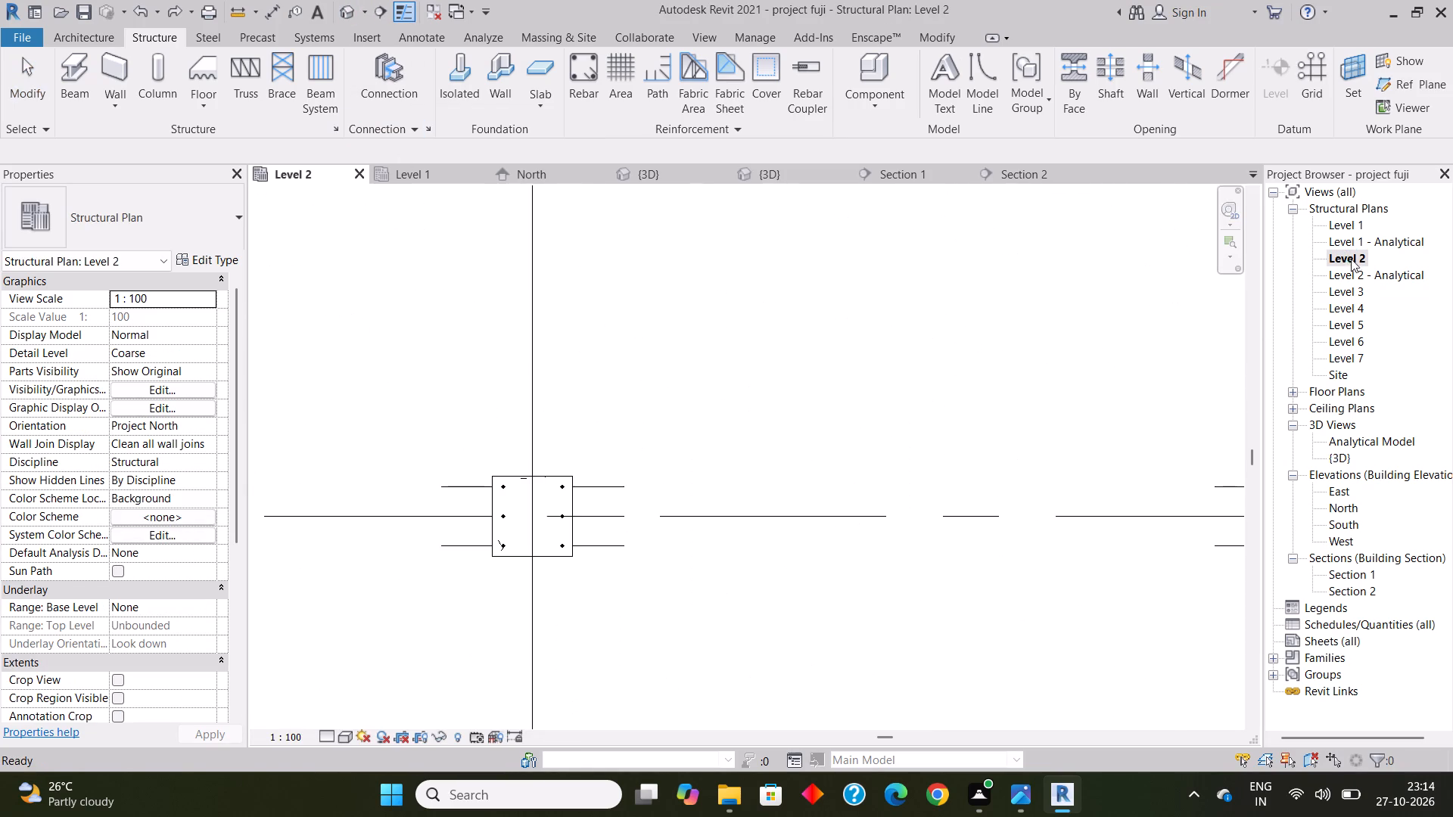
{"action": "scroll", "coordinate": [551, 520], "scroll_direction": "down", "scroll_amount": 10}
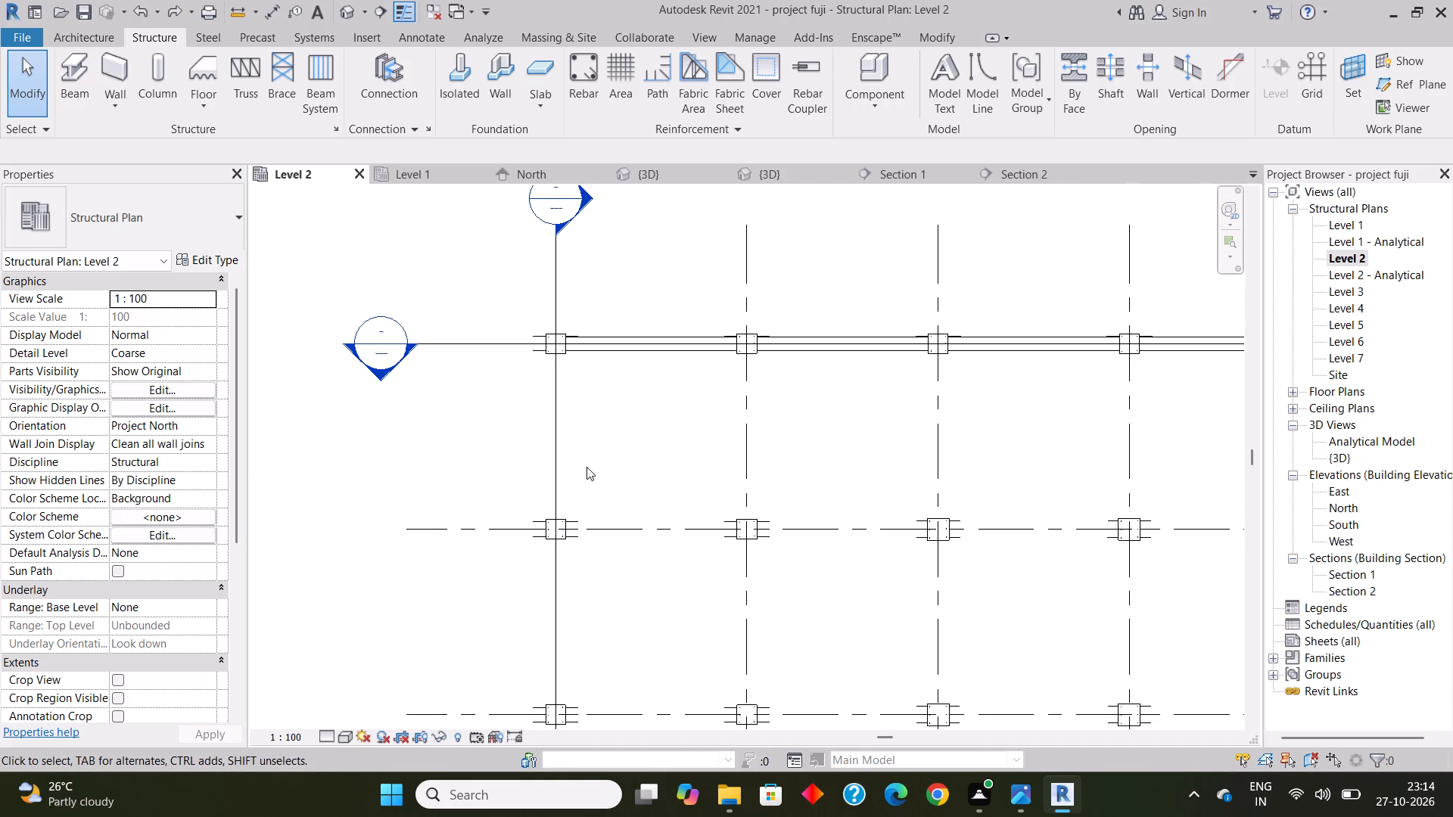
{"action": "left_click", "coordinate": [602, 352]}
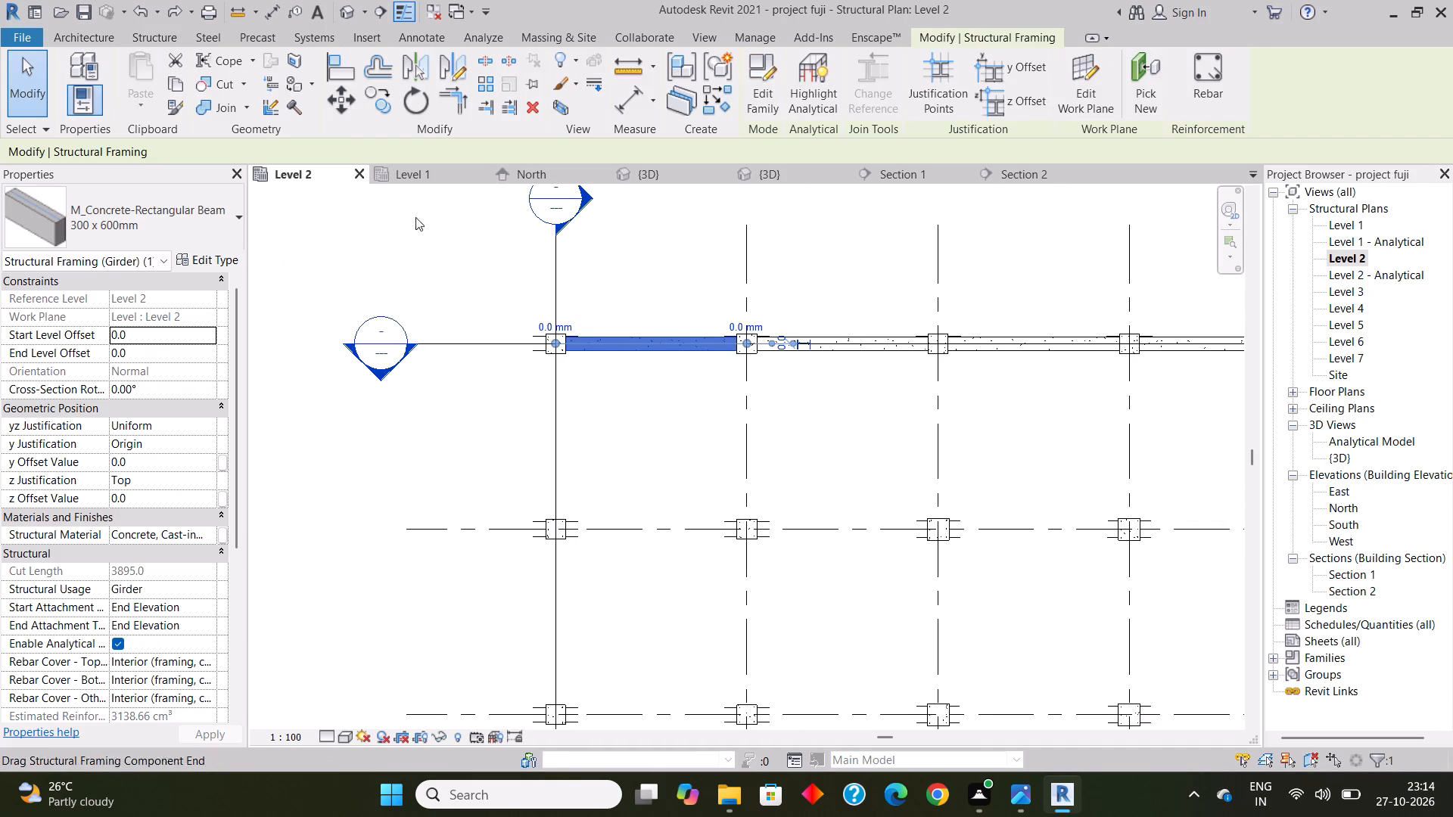
{"action": "left_click", "coordinate": [379, 95]}
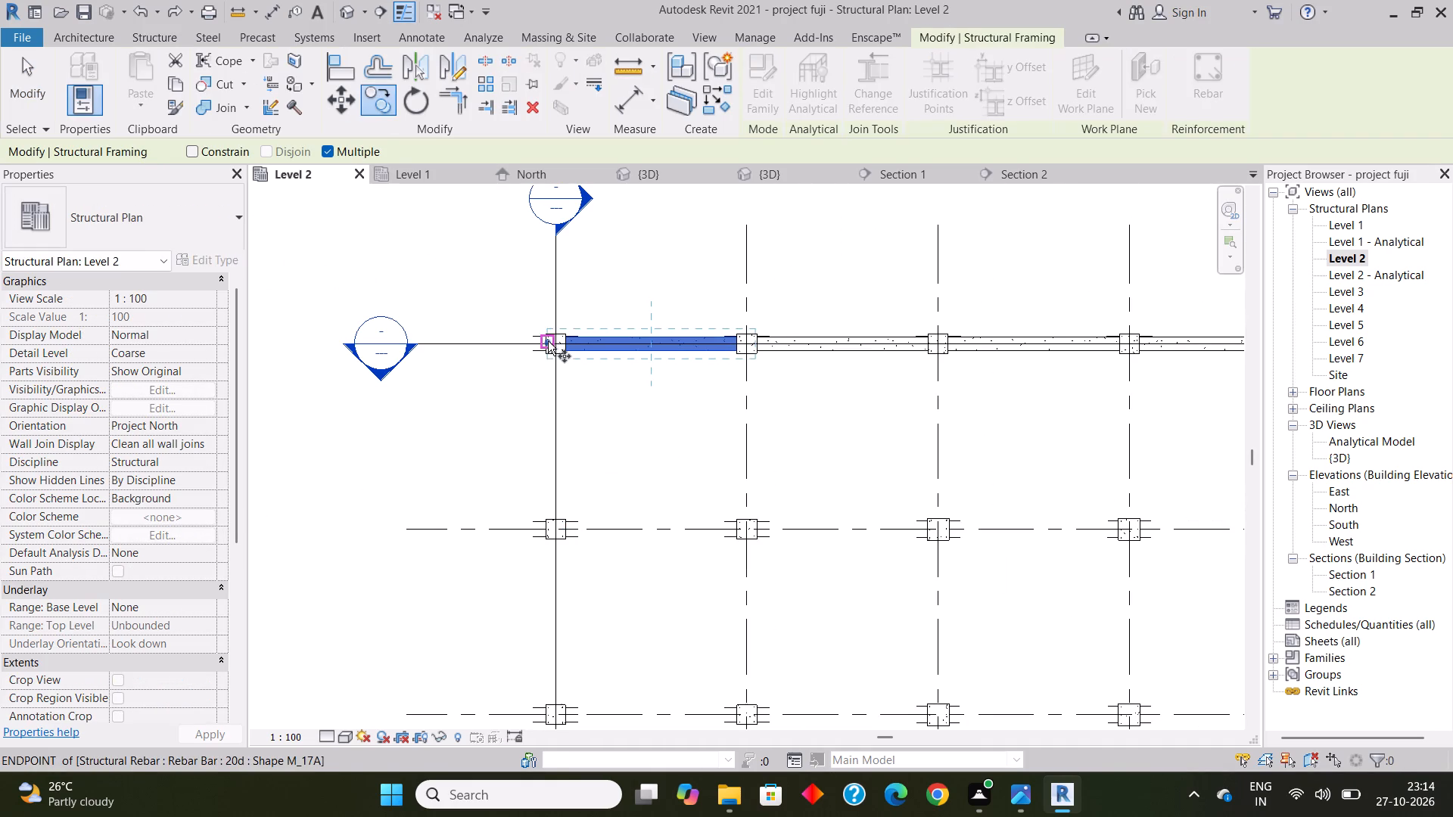
{"action": "left_click", "coordinate": [555, 346]}
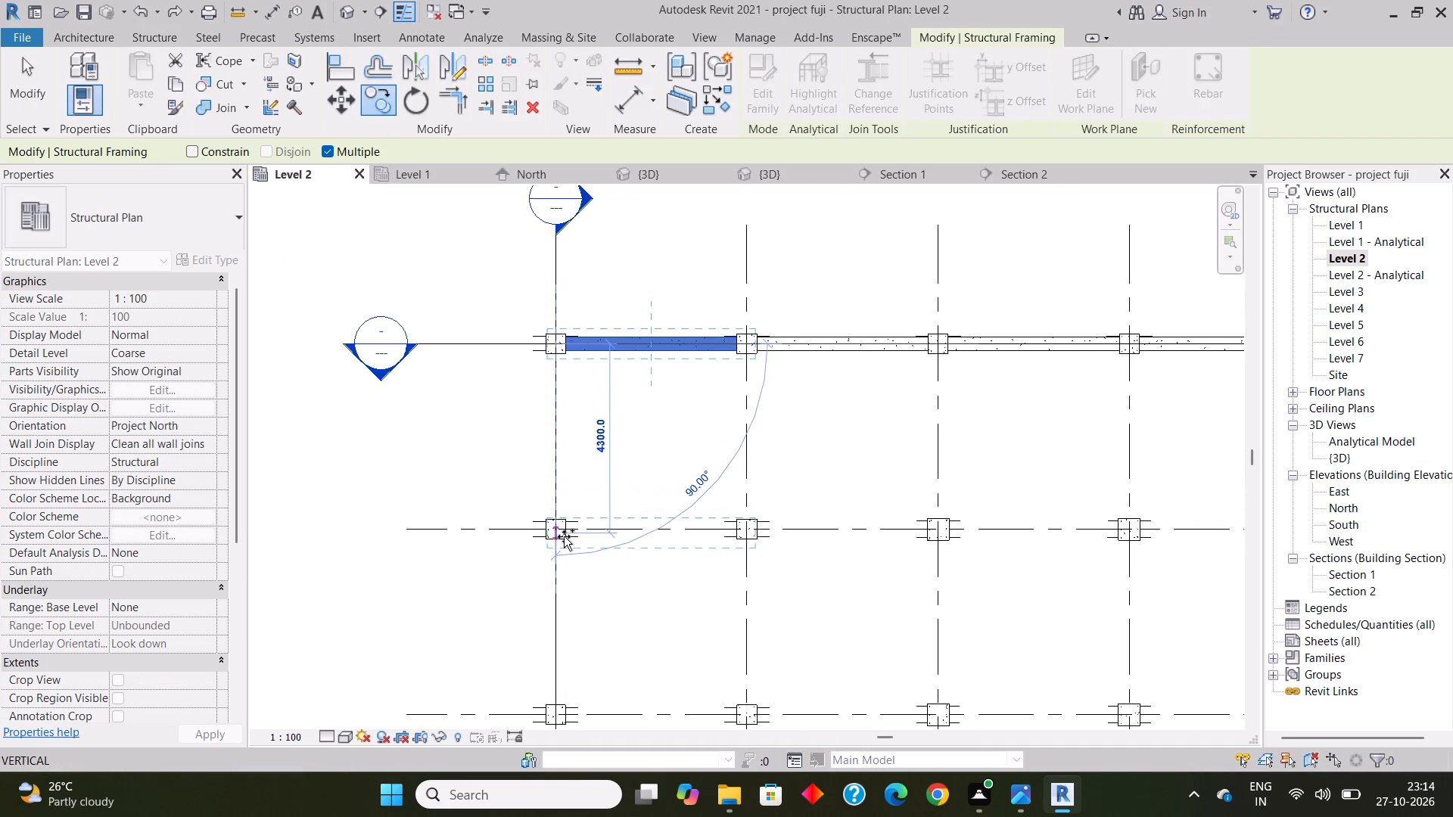
{"action": "scroll", "coordinate": [556, 531], "scroll_direction": "up", "scroll_amount": 5}
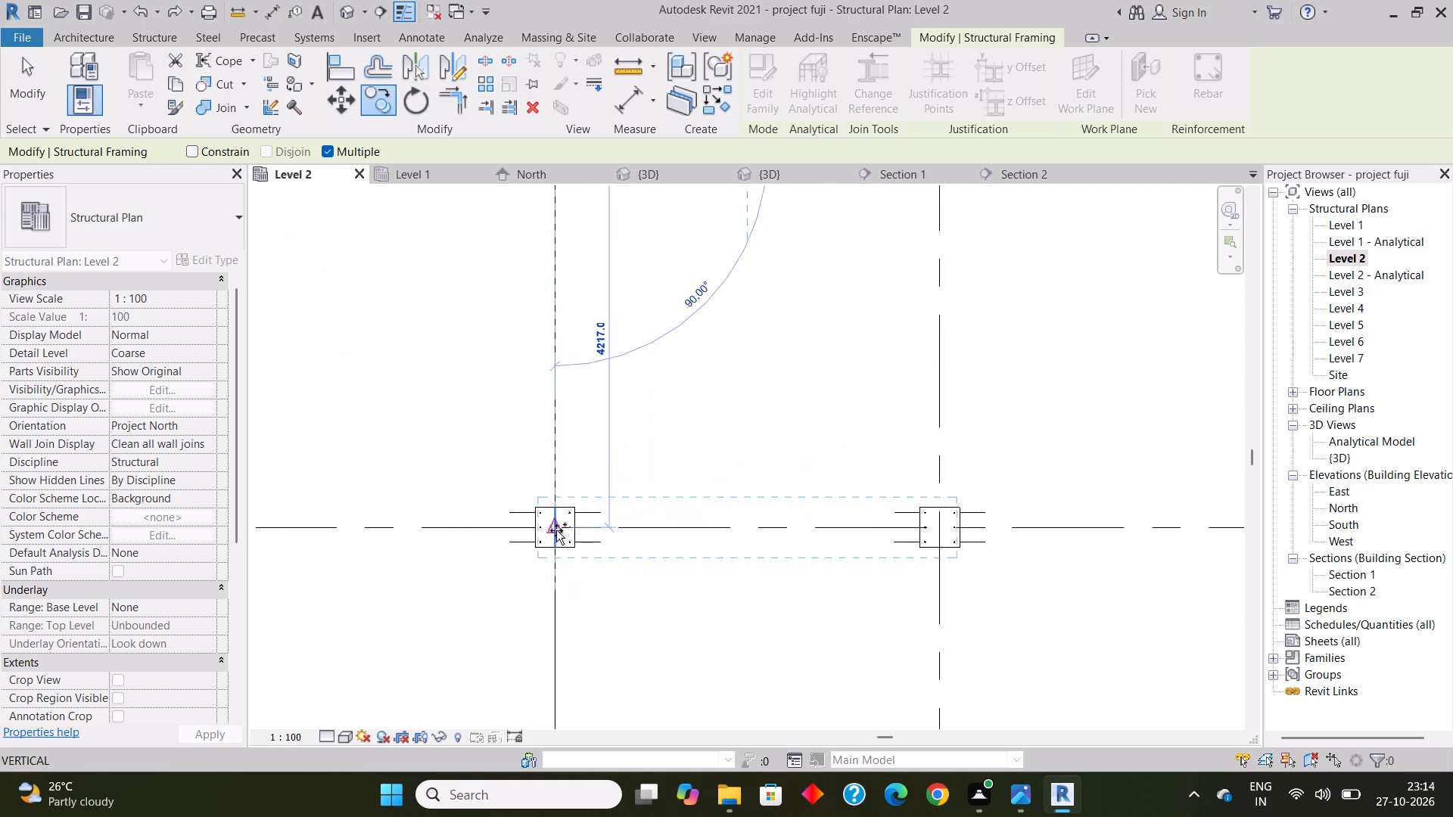
{"action": "scroll", "coordinate": [556, 530], "scroll_direction": "up", "scroll_amount": 3}
{"action": "left_click", "coordinate": [556, 528]}
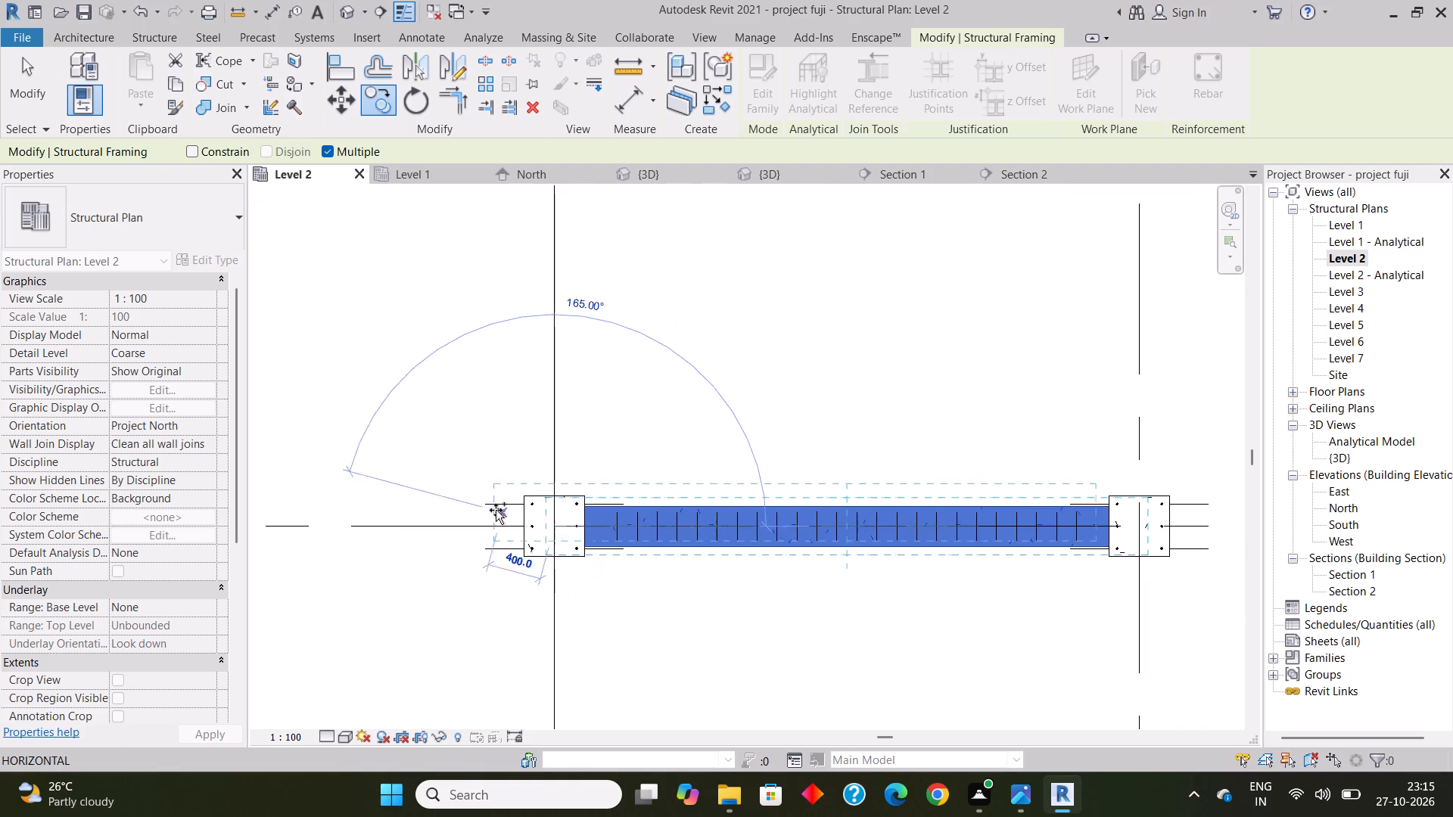
Place another copy of the A–B beam on grid 3, aligned at the grid A column centre.
{"action": "scroll", "coordinate": [521, 430], "scroll_direction": "down", "scroll_amount": 12}
{"action": "scroll", "coordinate": [553, 574], "scroll_direction": "up", "scroll_amount": 4}
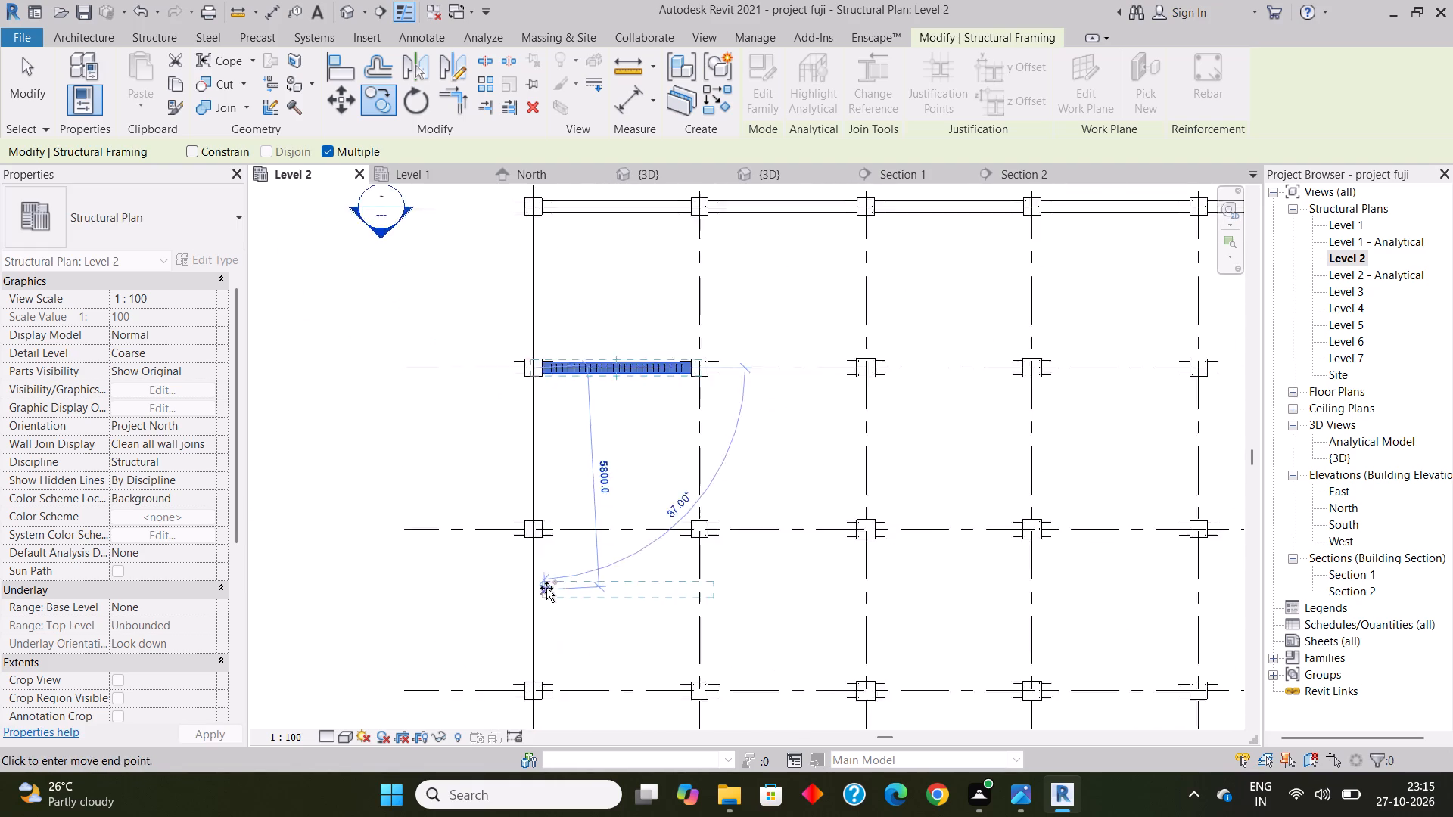
{"action": "scroll", "coordinate": [541, 545], "scroll_direction": "up", "scroll_amount": 6}
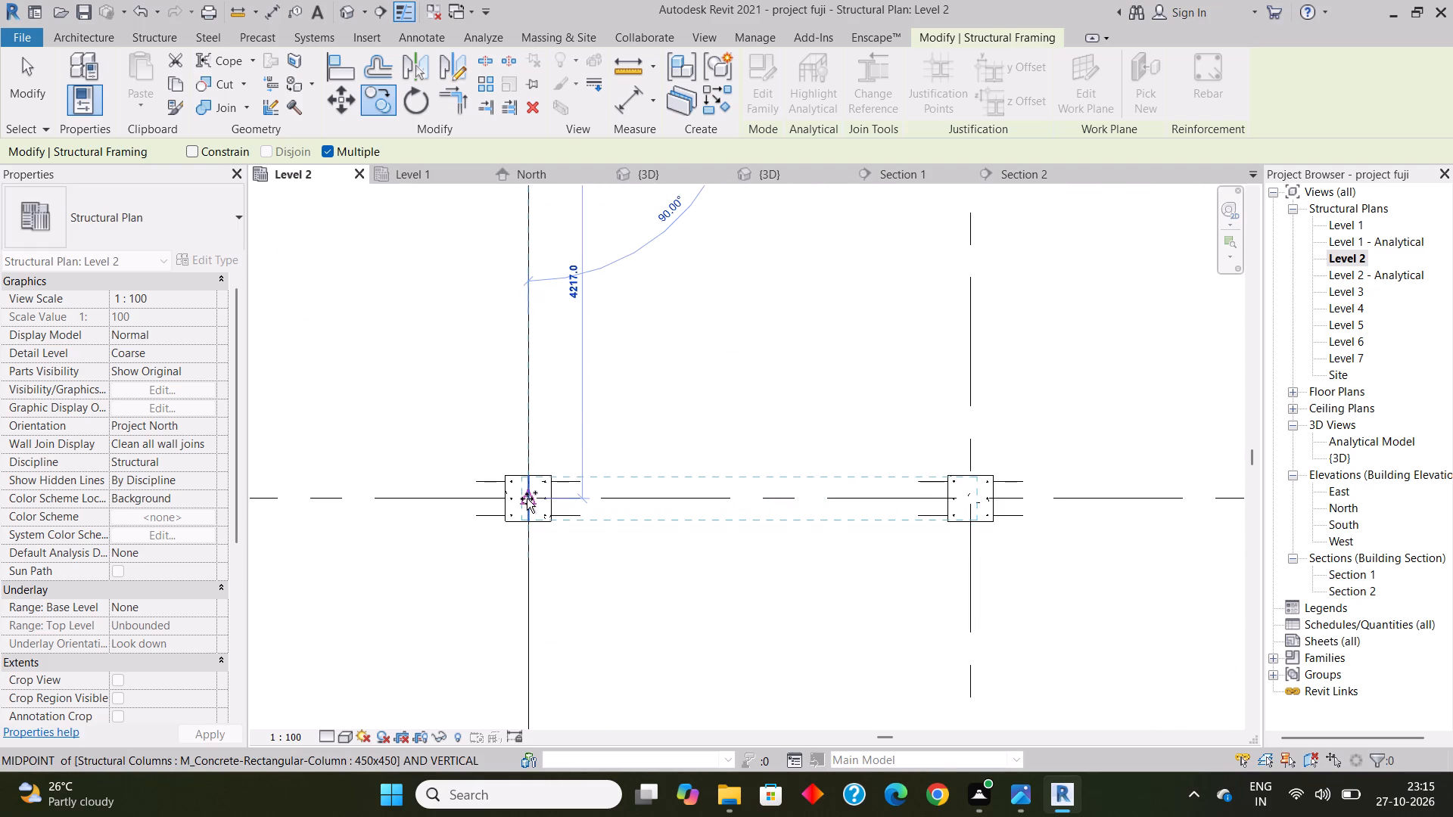
{"action": "left_click", "coordinate": [527, 499]}
Place another copy of the A–B beam on grid 2, aligned at the grid A column centre.
{"action": "scroll", "coordinate": [581, 374], "scroll_direction": "down", "scroll_amount": 7}
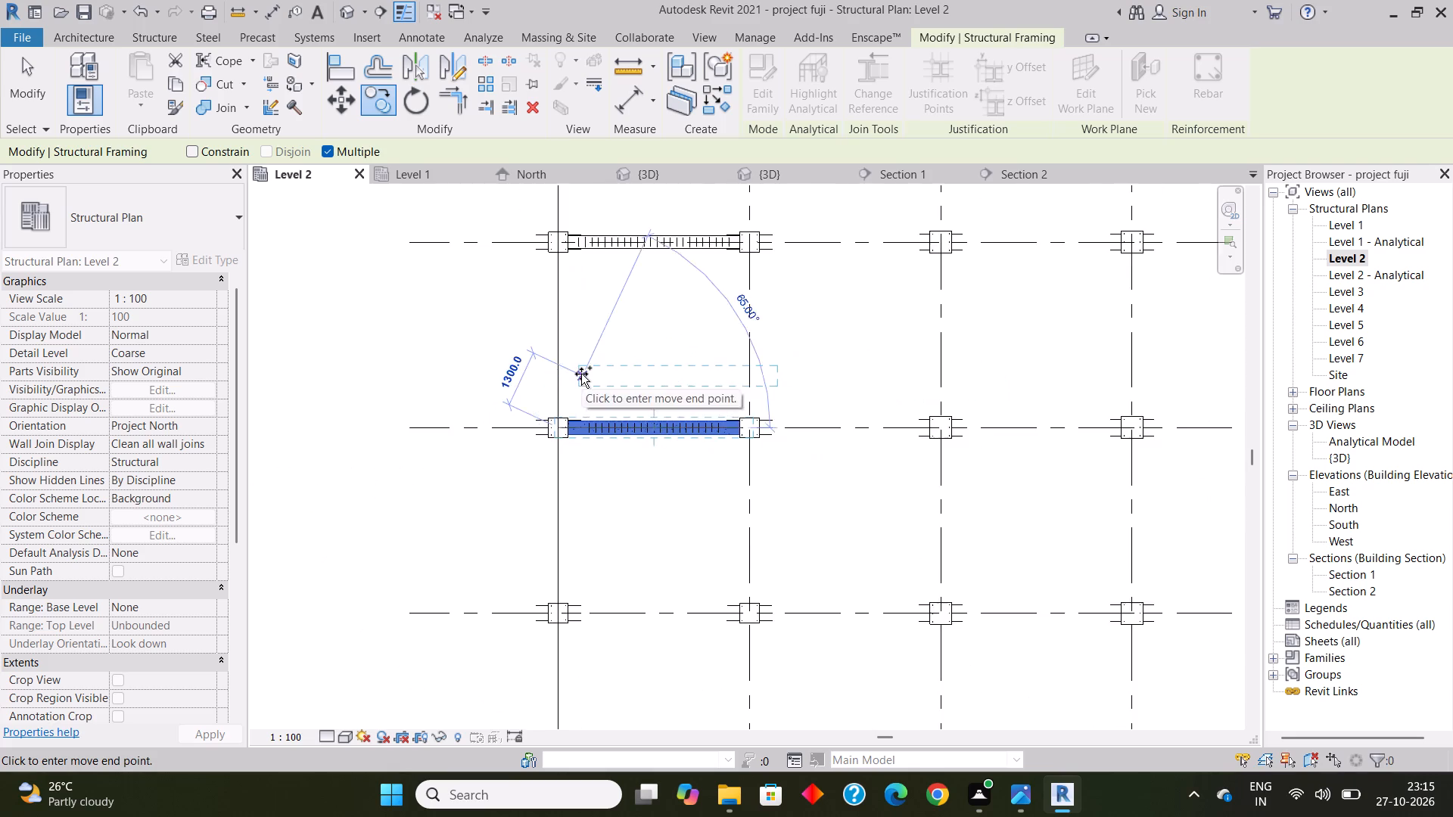
{"action": "scroll", "coordinate": [581, 374], "scroll_direction": "down", "scroll_amount": 2}
{"action": "scroll", "coordinate": [535, 593], "scroll_direction": "up", "scroll_amount": 8}
{"action": "scroll", "coordinate": [593, 523], "scroll_direction": "up", "scroll_amount": 2}
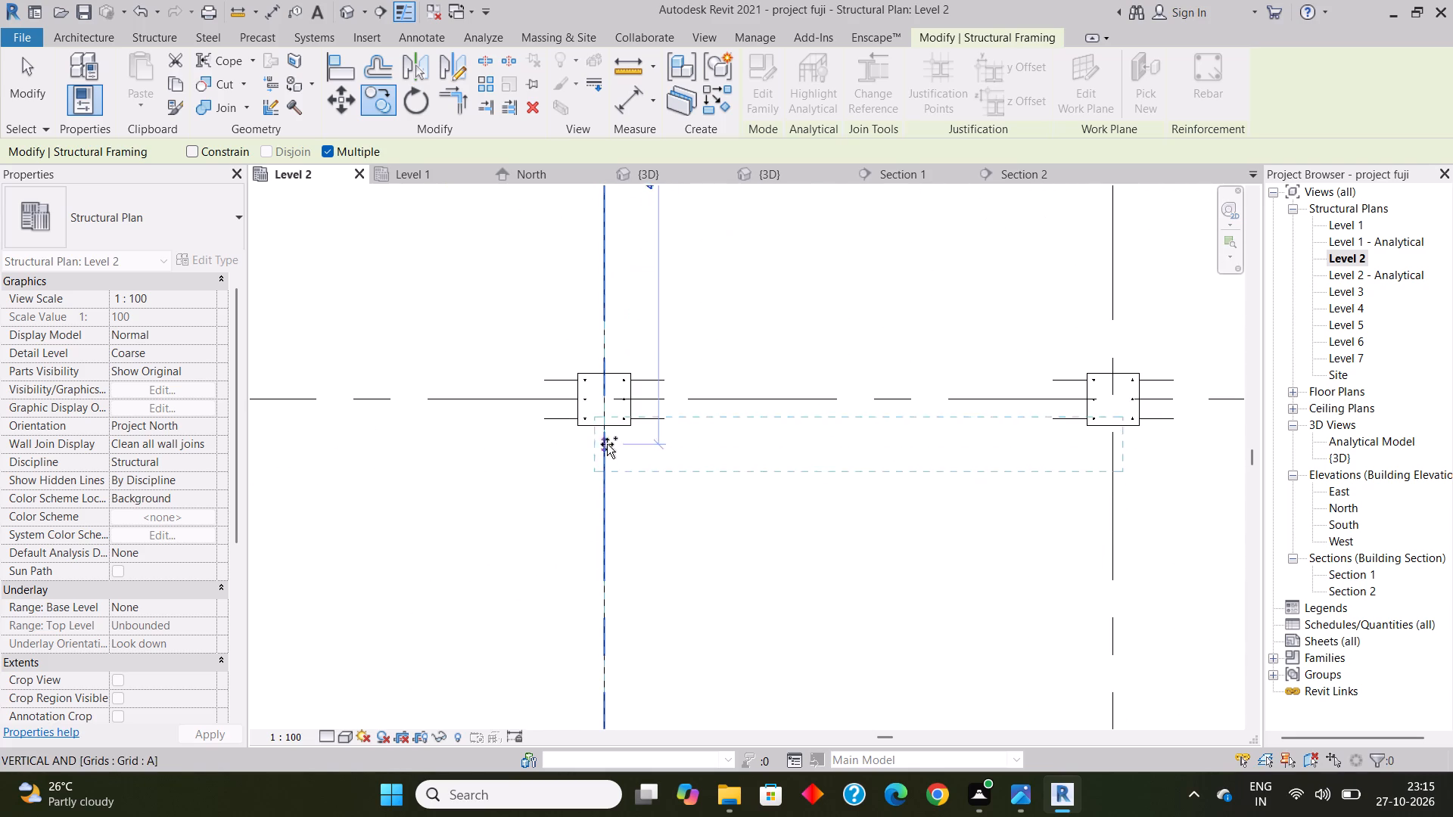
{"action": "left_click", "coordinate": [603, 396]}
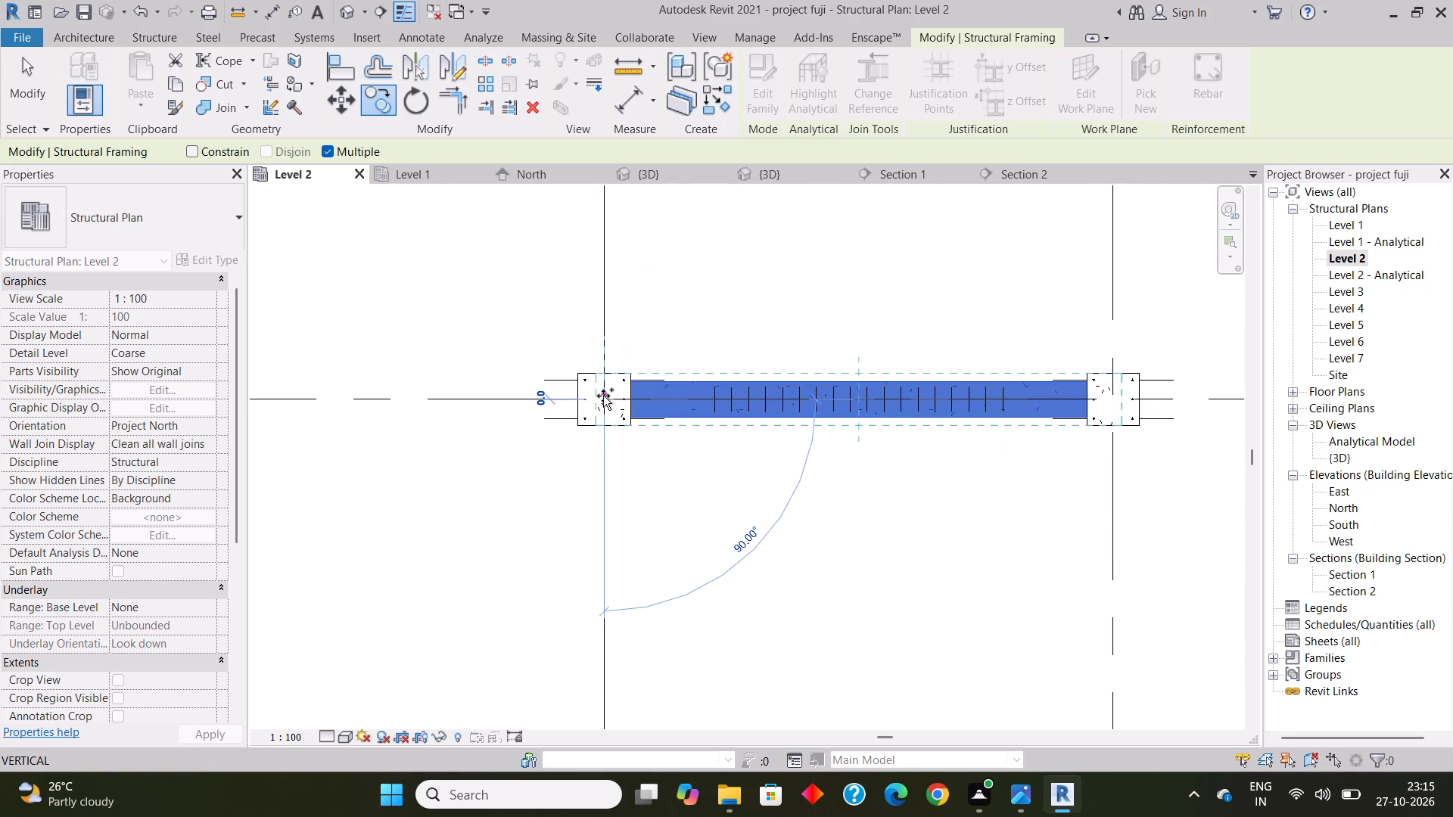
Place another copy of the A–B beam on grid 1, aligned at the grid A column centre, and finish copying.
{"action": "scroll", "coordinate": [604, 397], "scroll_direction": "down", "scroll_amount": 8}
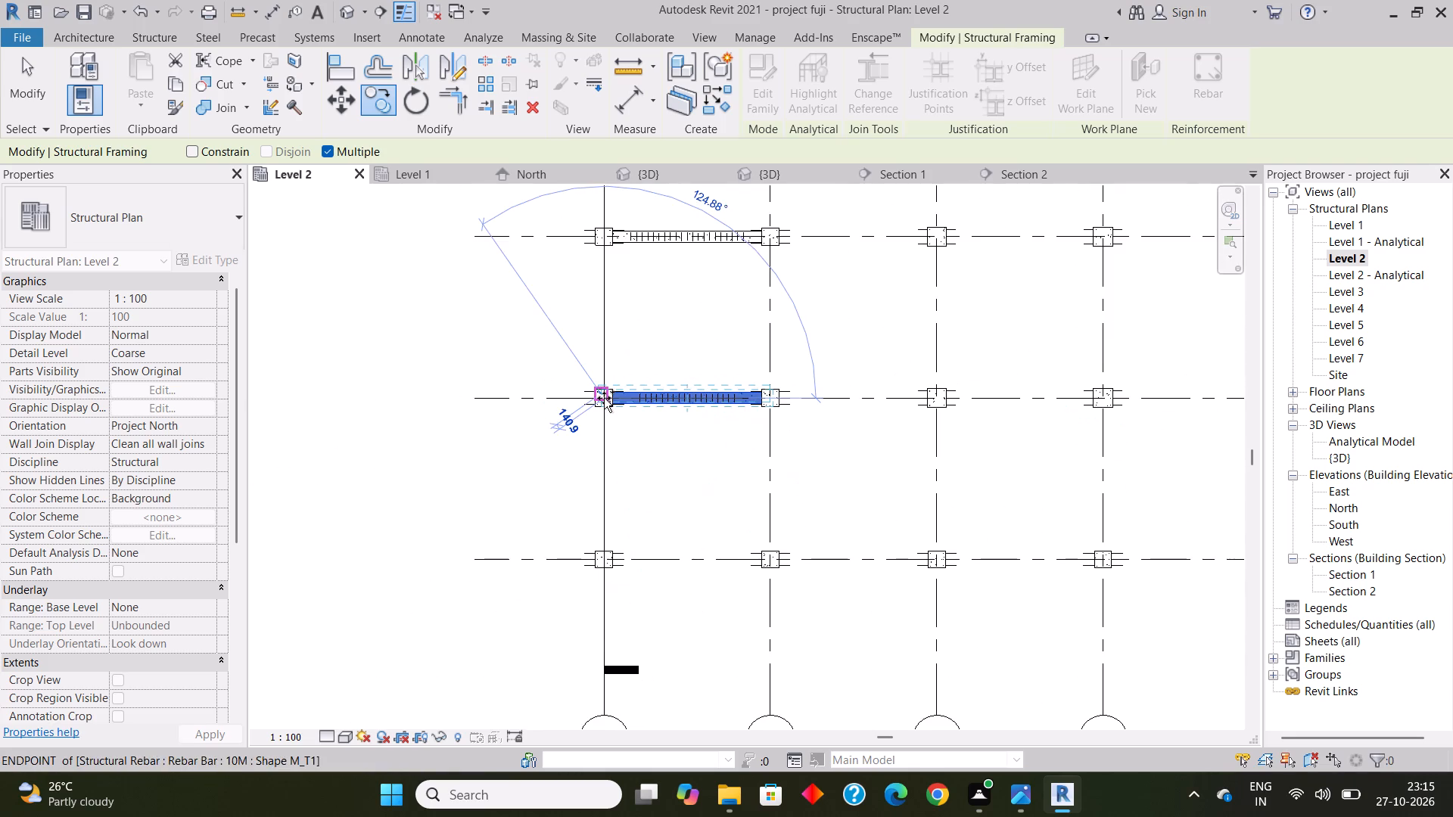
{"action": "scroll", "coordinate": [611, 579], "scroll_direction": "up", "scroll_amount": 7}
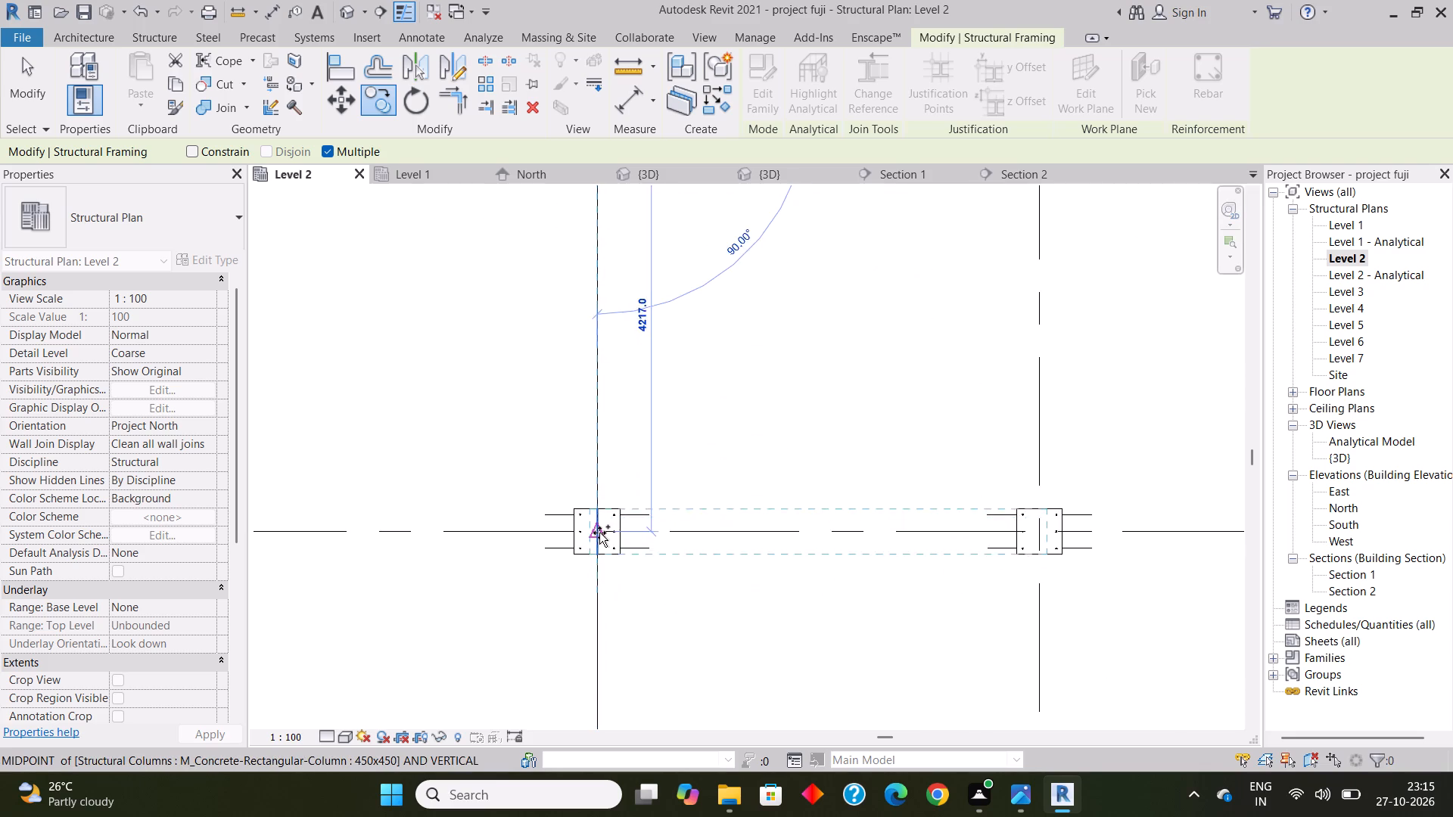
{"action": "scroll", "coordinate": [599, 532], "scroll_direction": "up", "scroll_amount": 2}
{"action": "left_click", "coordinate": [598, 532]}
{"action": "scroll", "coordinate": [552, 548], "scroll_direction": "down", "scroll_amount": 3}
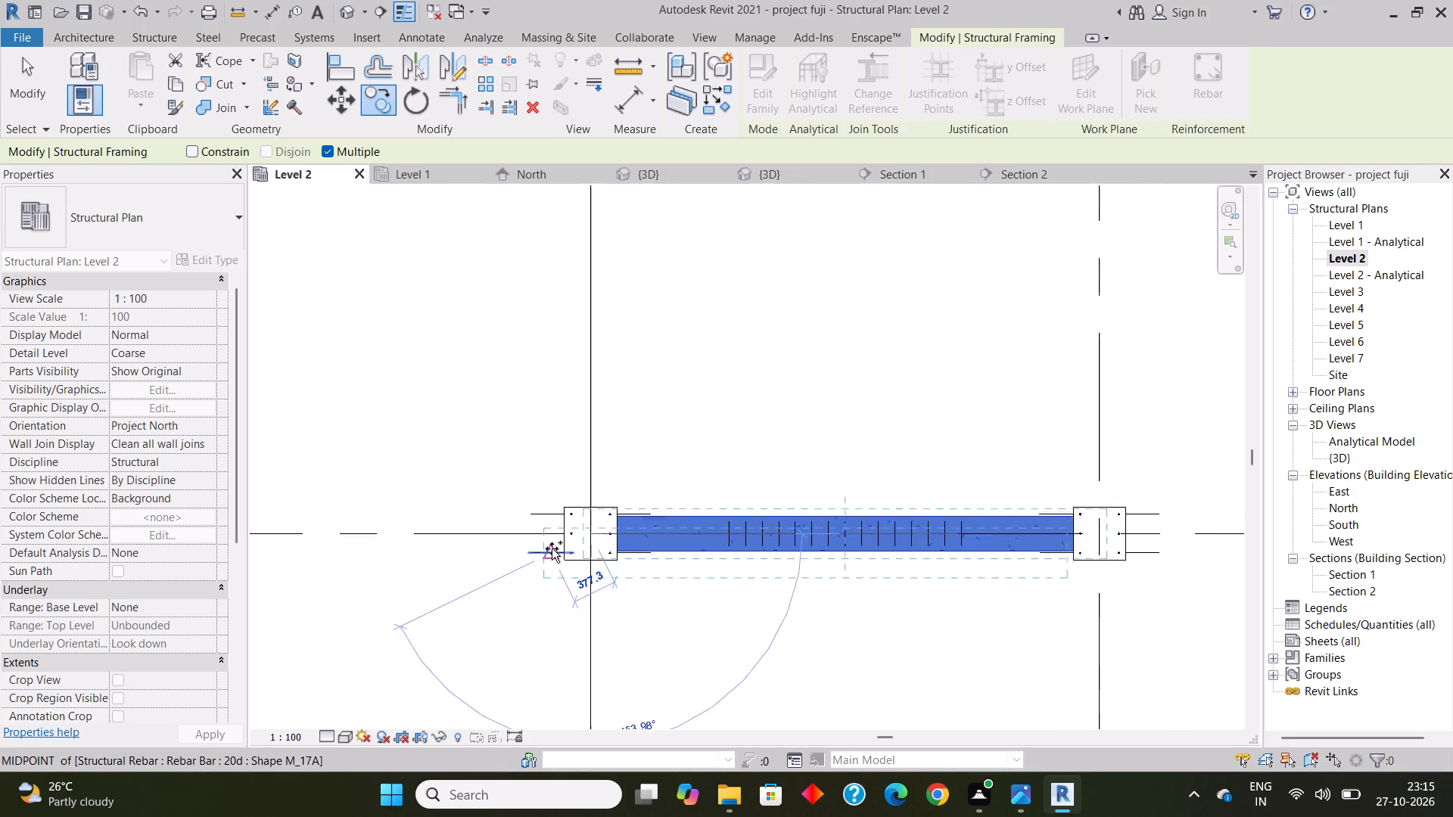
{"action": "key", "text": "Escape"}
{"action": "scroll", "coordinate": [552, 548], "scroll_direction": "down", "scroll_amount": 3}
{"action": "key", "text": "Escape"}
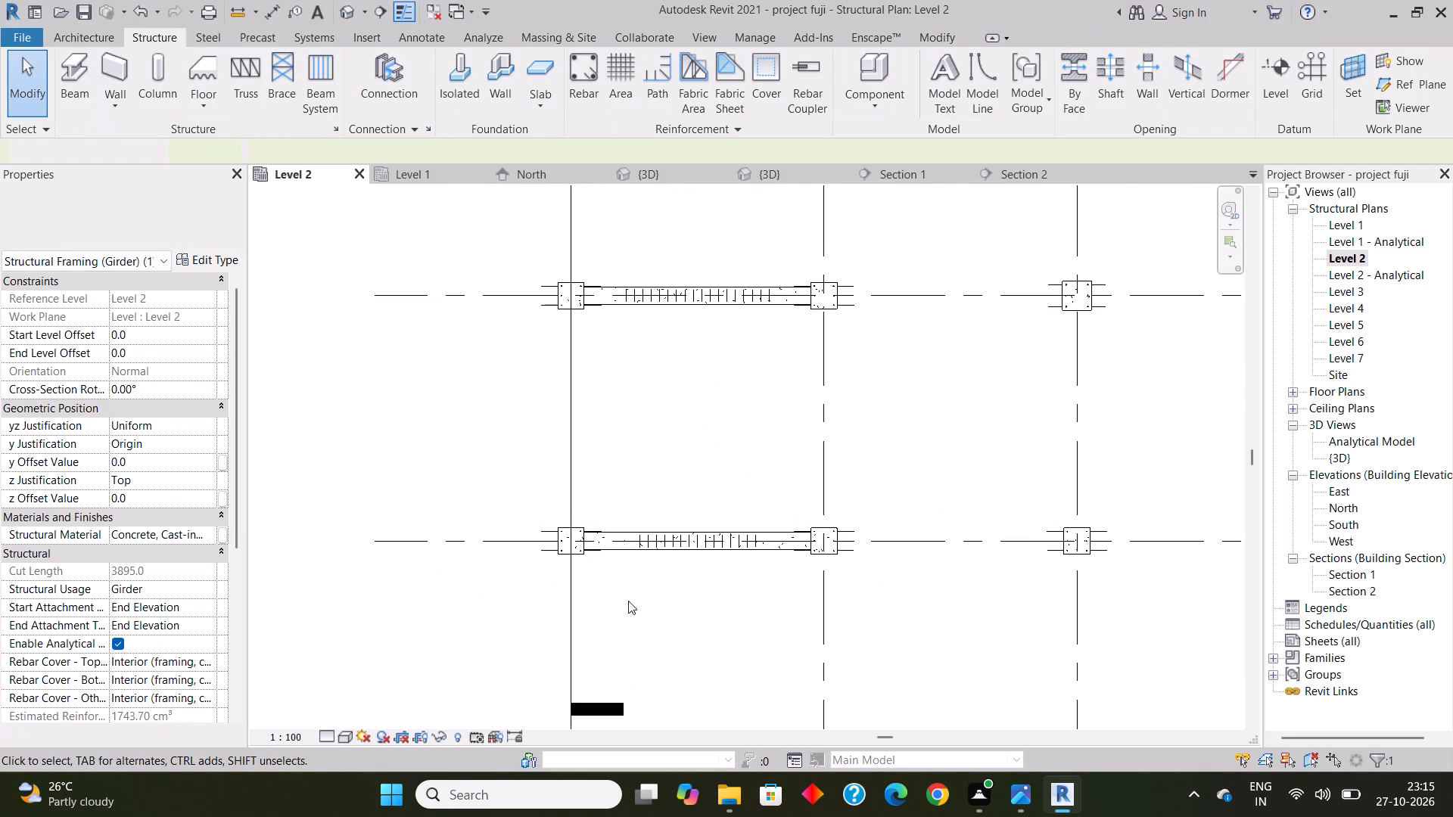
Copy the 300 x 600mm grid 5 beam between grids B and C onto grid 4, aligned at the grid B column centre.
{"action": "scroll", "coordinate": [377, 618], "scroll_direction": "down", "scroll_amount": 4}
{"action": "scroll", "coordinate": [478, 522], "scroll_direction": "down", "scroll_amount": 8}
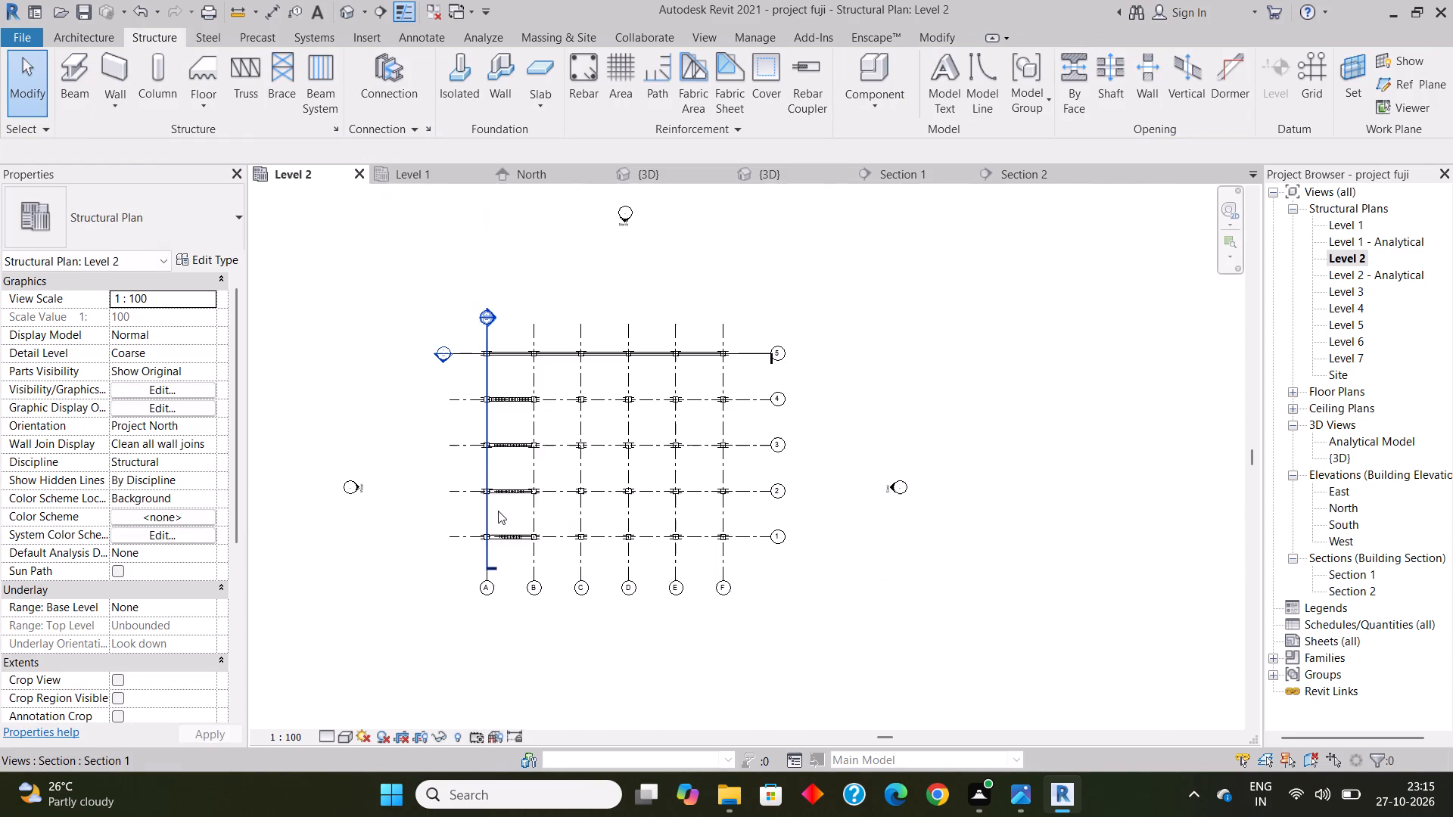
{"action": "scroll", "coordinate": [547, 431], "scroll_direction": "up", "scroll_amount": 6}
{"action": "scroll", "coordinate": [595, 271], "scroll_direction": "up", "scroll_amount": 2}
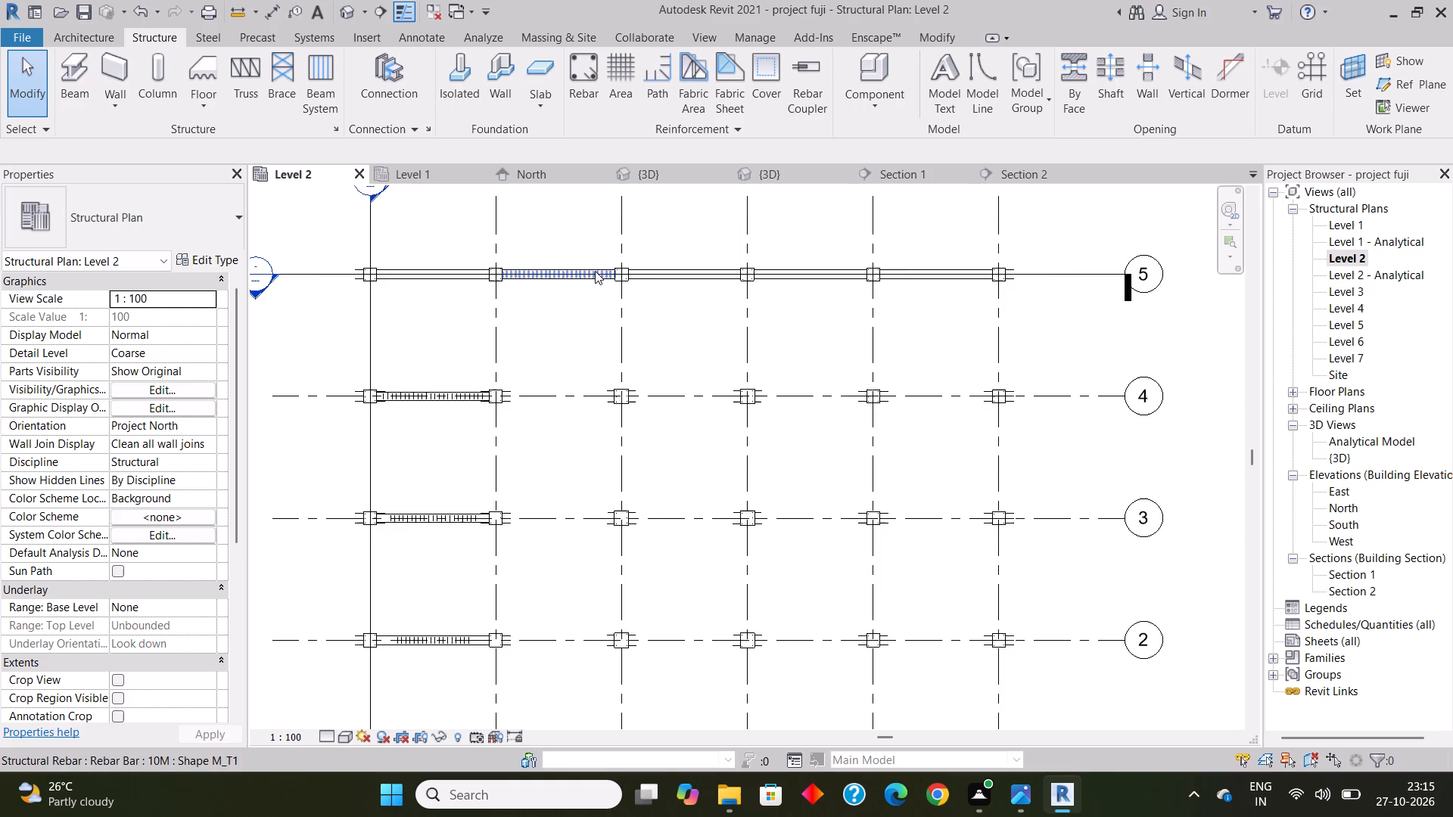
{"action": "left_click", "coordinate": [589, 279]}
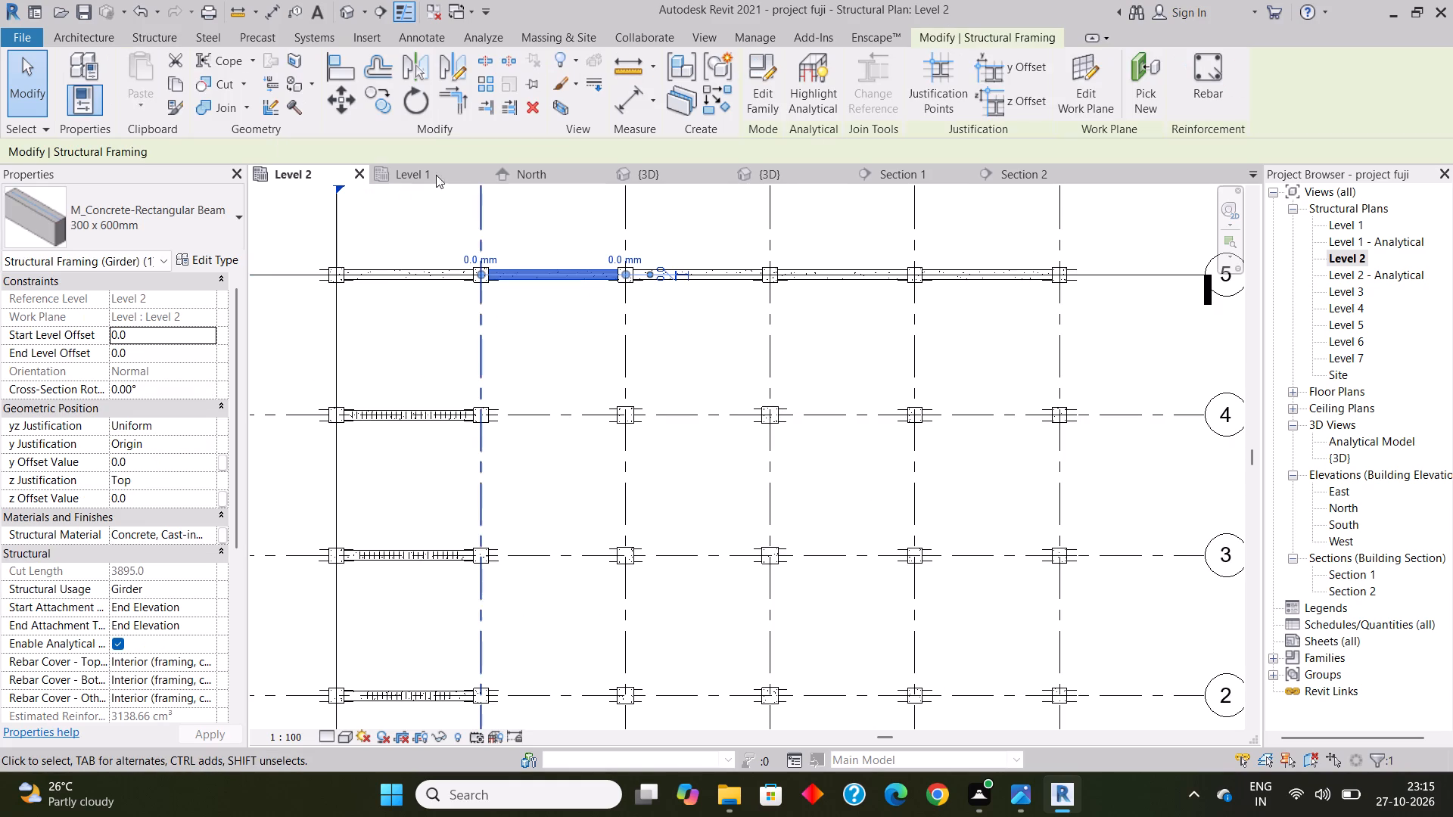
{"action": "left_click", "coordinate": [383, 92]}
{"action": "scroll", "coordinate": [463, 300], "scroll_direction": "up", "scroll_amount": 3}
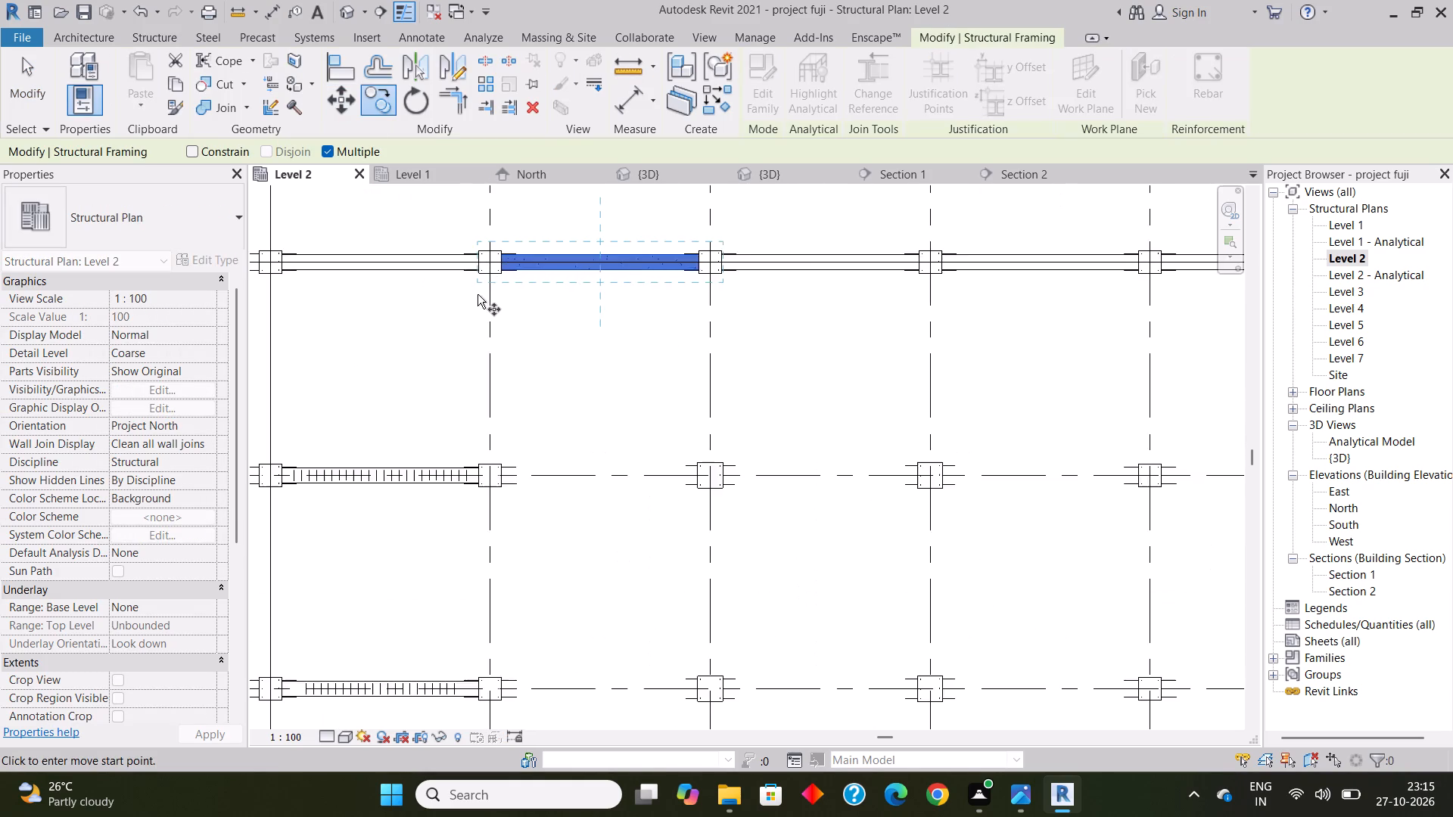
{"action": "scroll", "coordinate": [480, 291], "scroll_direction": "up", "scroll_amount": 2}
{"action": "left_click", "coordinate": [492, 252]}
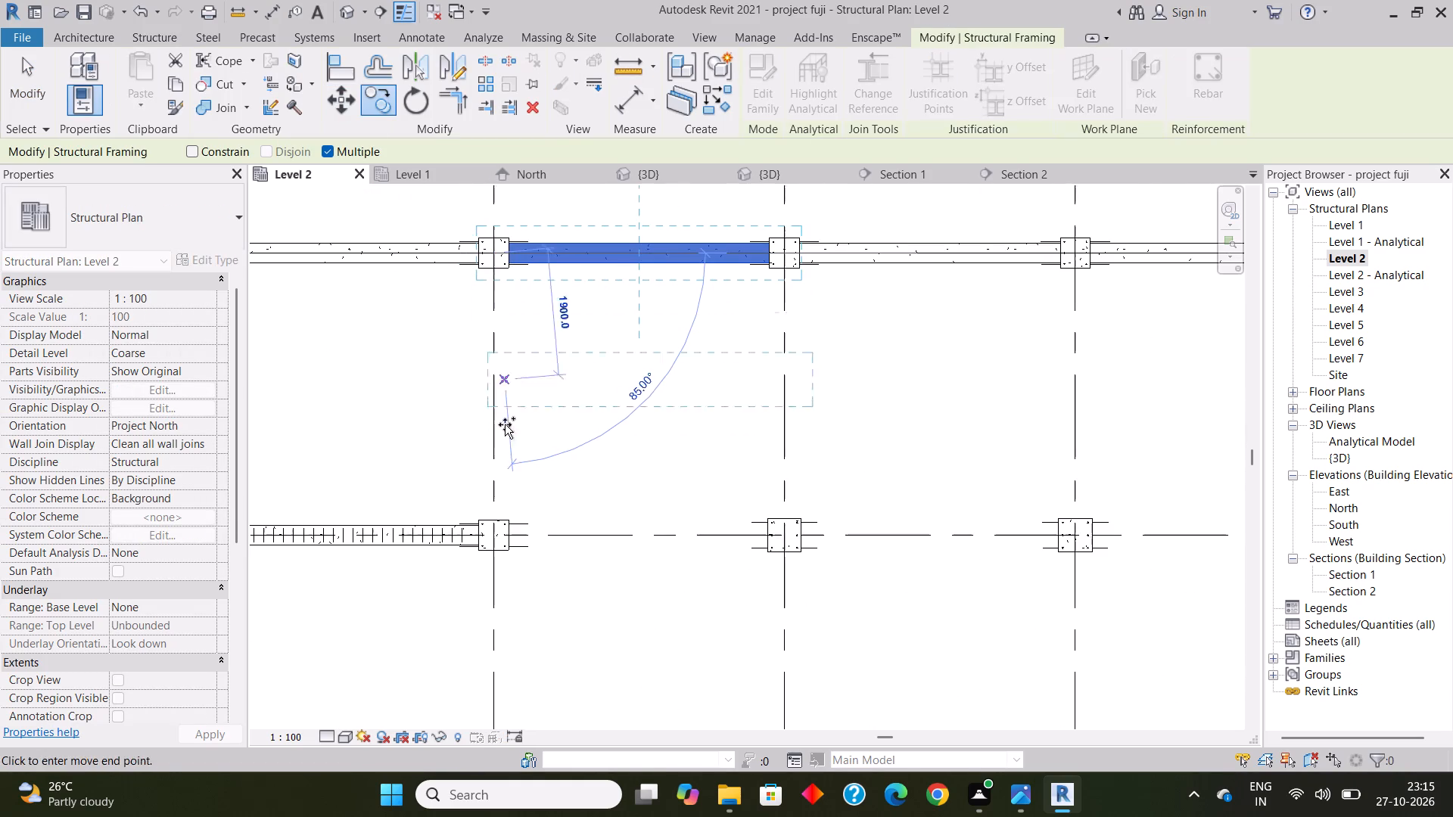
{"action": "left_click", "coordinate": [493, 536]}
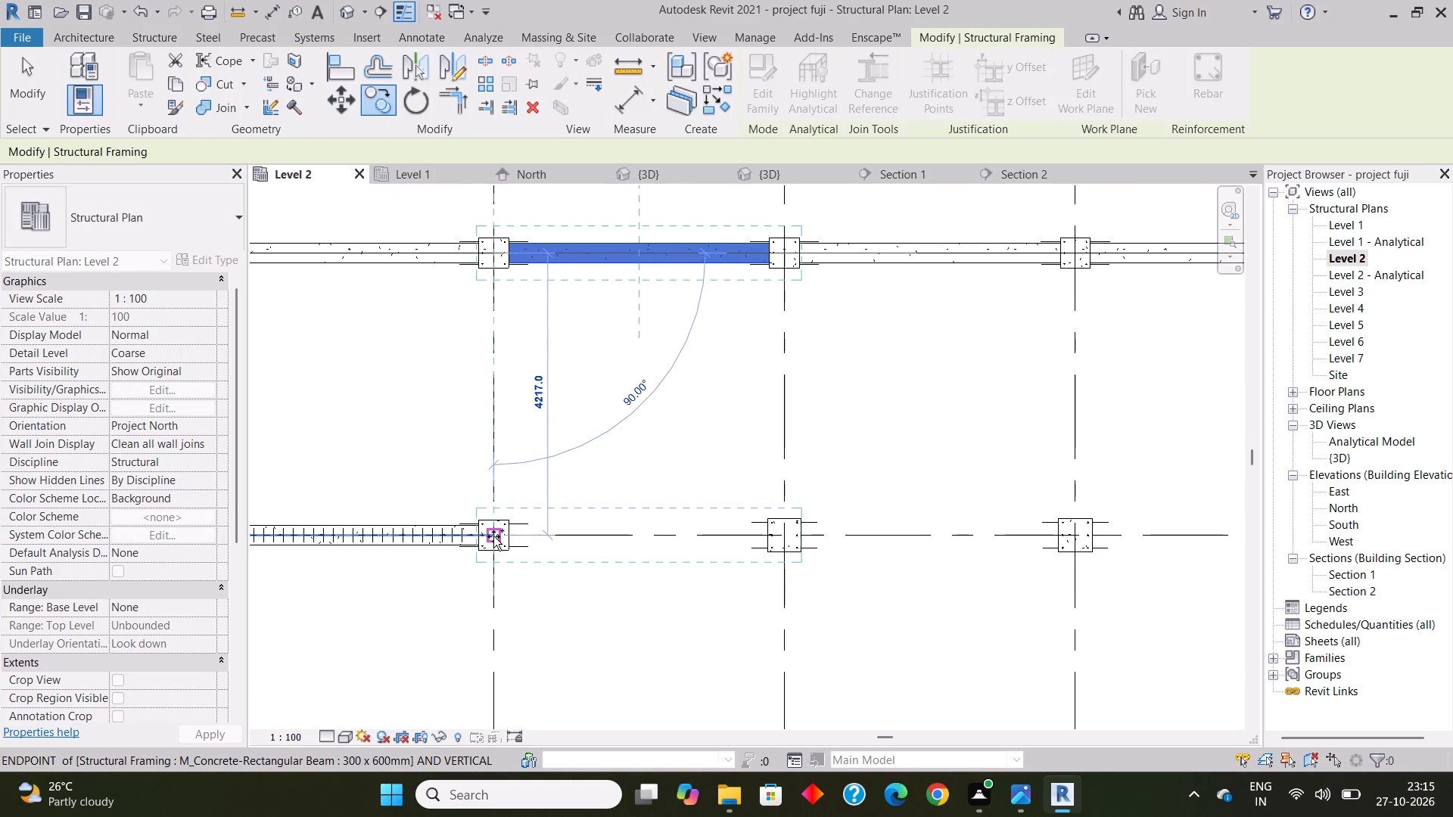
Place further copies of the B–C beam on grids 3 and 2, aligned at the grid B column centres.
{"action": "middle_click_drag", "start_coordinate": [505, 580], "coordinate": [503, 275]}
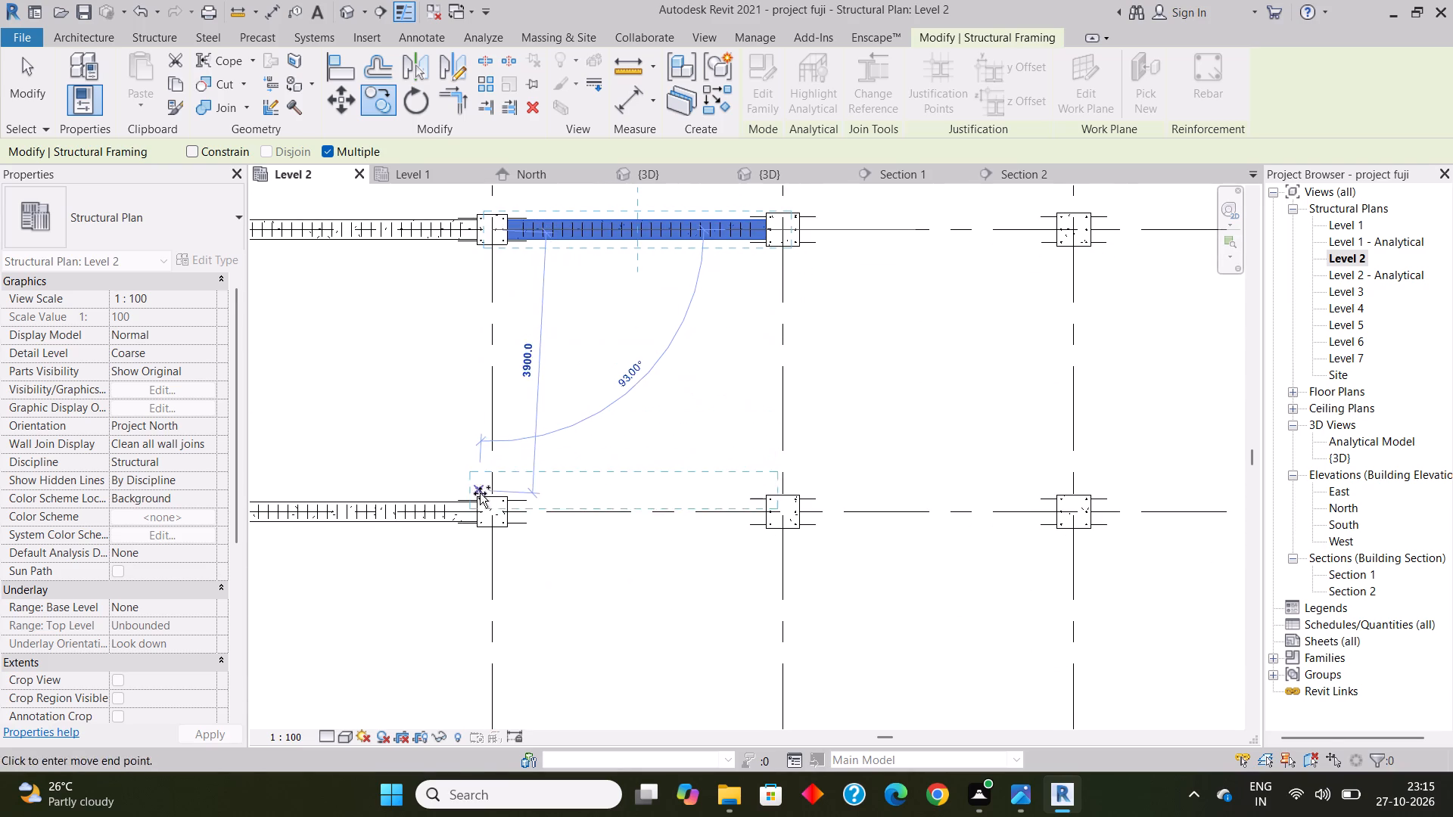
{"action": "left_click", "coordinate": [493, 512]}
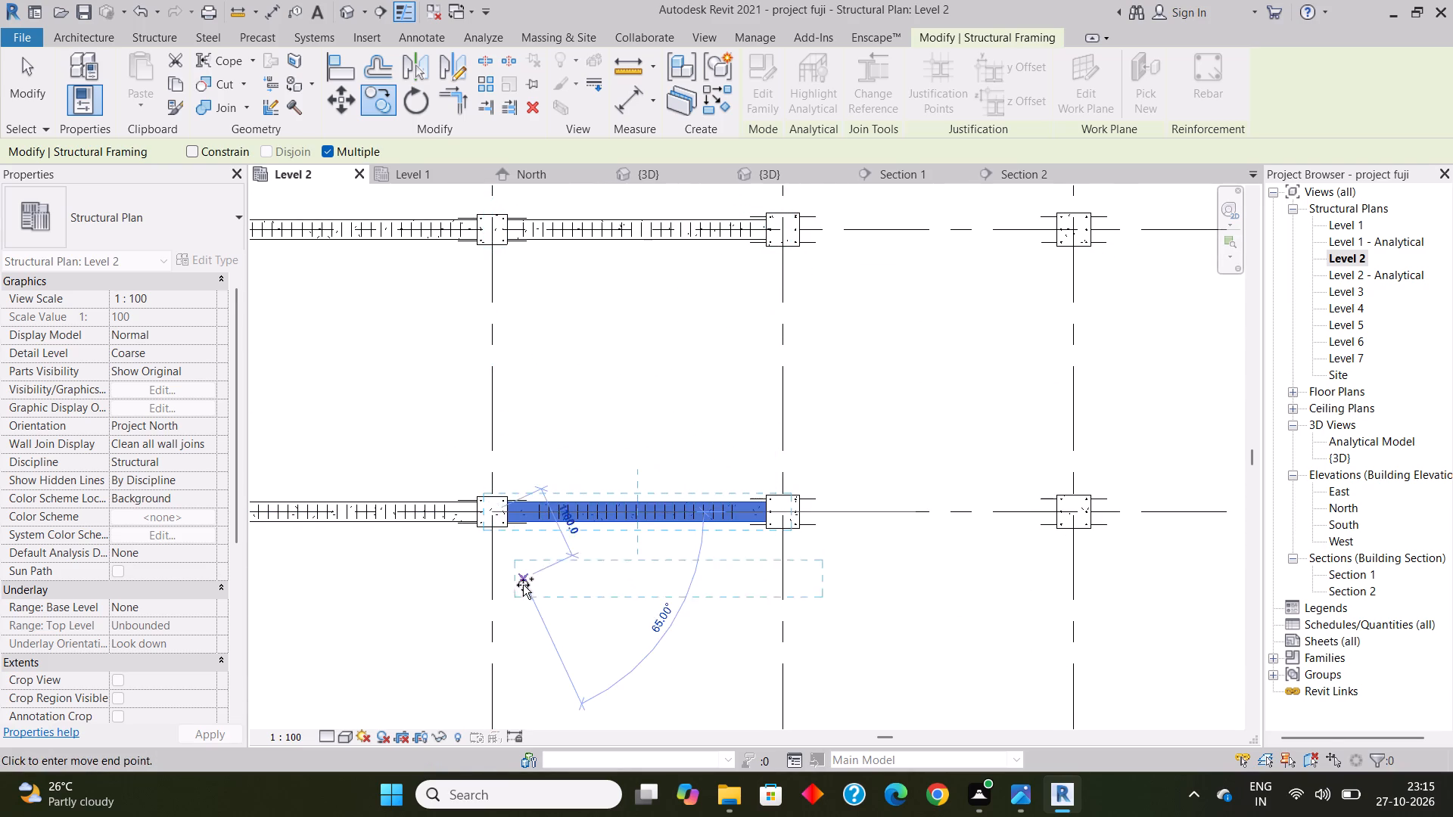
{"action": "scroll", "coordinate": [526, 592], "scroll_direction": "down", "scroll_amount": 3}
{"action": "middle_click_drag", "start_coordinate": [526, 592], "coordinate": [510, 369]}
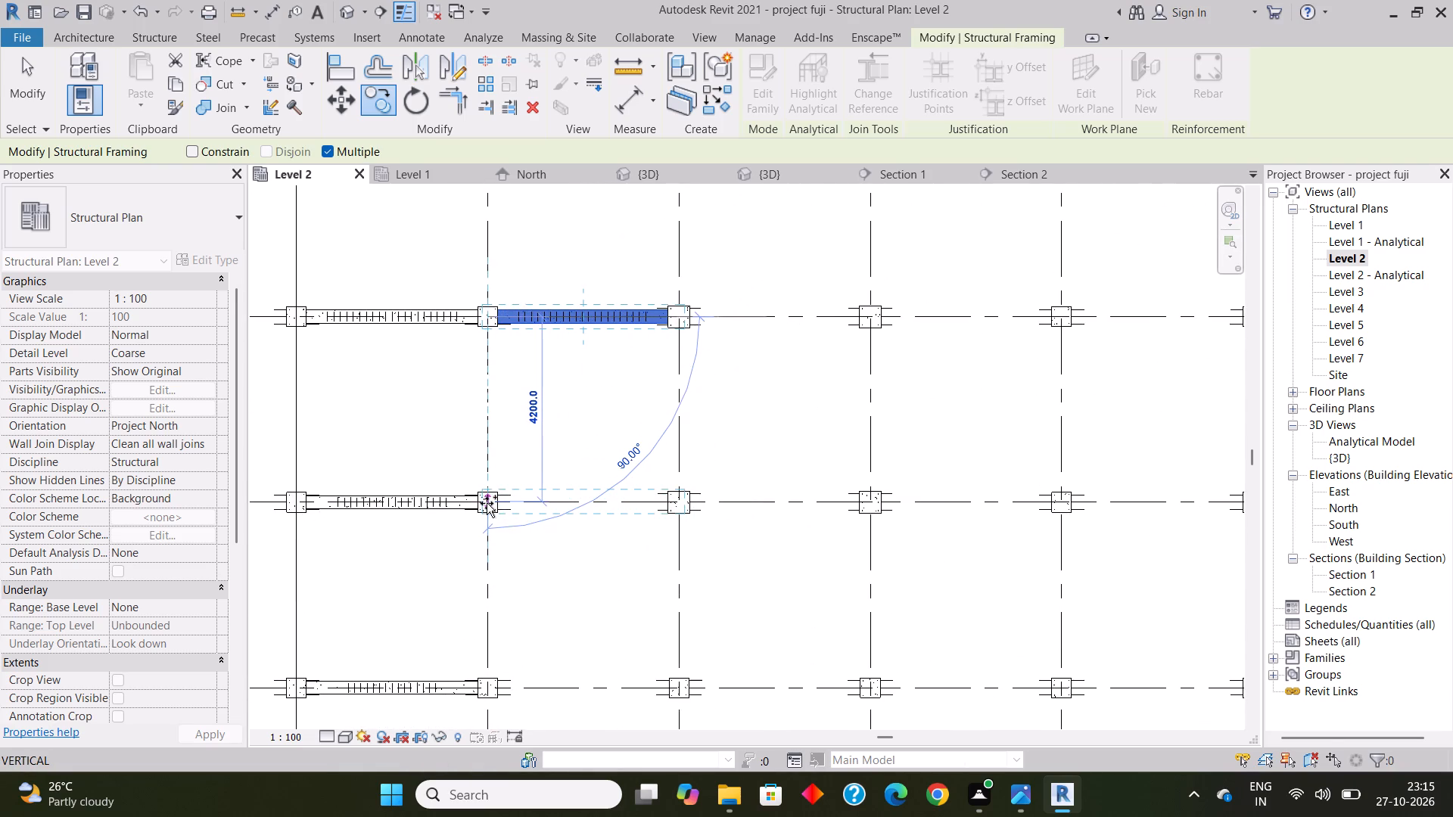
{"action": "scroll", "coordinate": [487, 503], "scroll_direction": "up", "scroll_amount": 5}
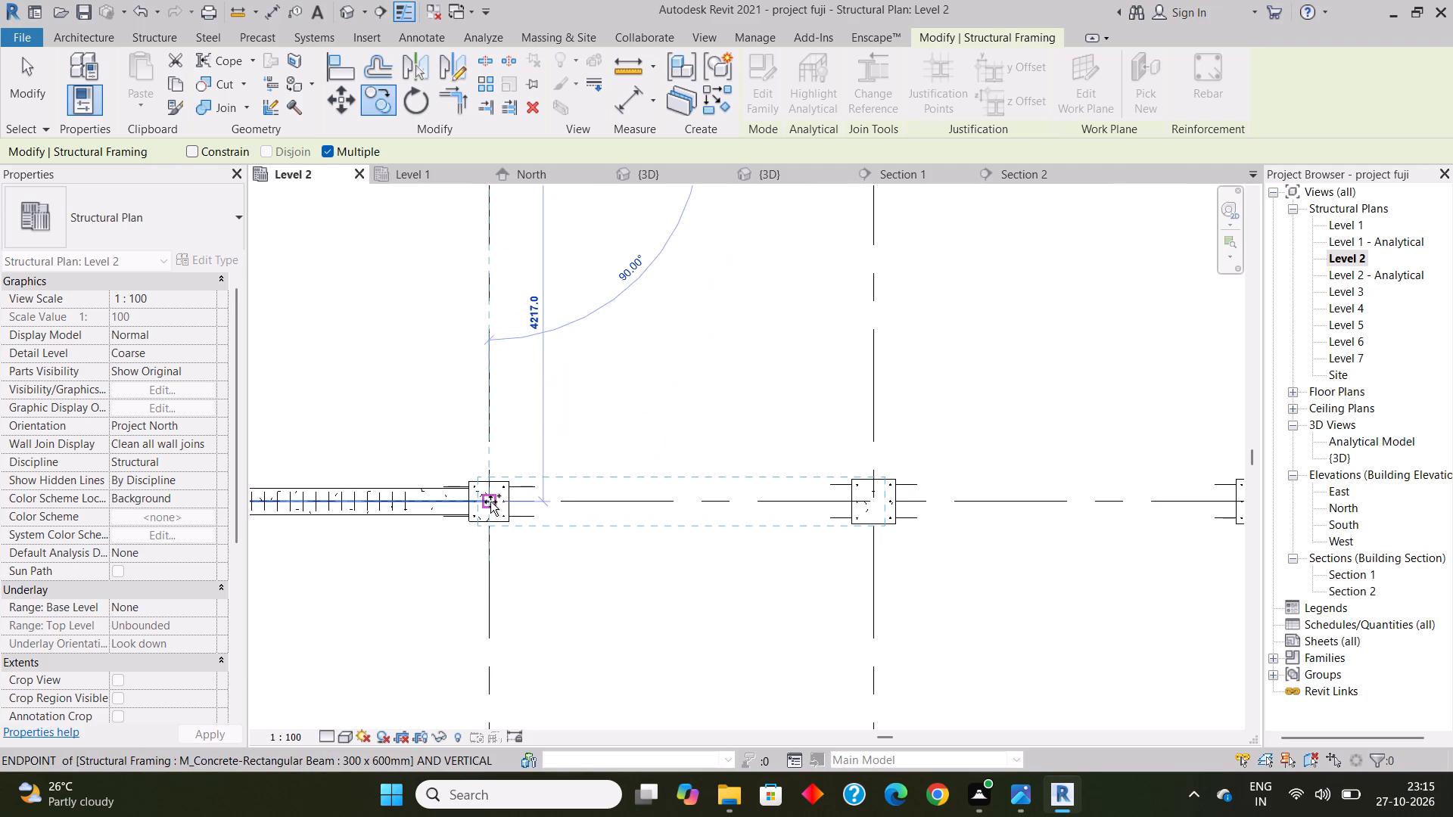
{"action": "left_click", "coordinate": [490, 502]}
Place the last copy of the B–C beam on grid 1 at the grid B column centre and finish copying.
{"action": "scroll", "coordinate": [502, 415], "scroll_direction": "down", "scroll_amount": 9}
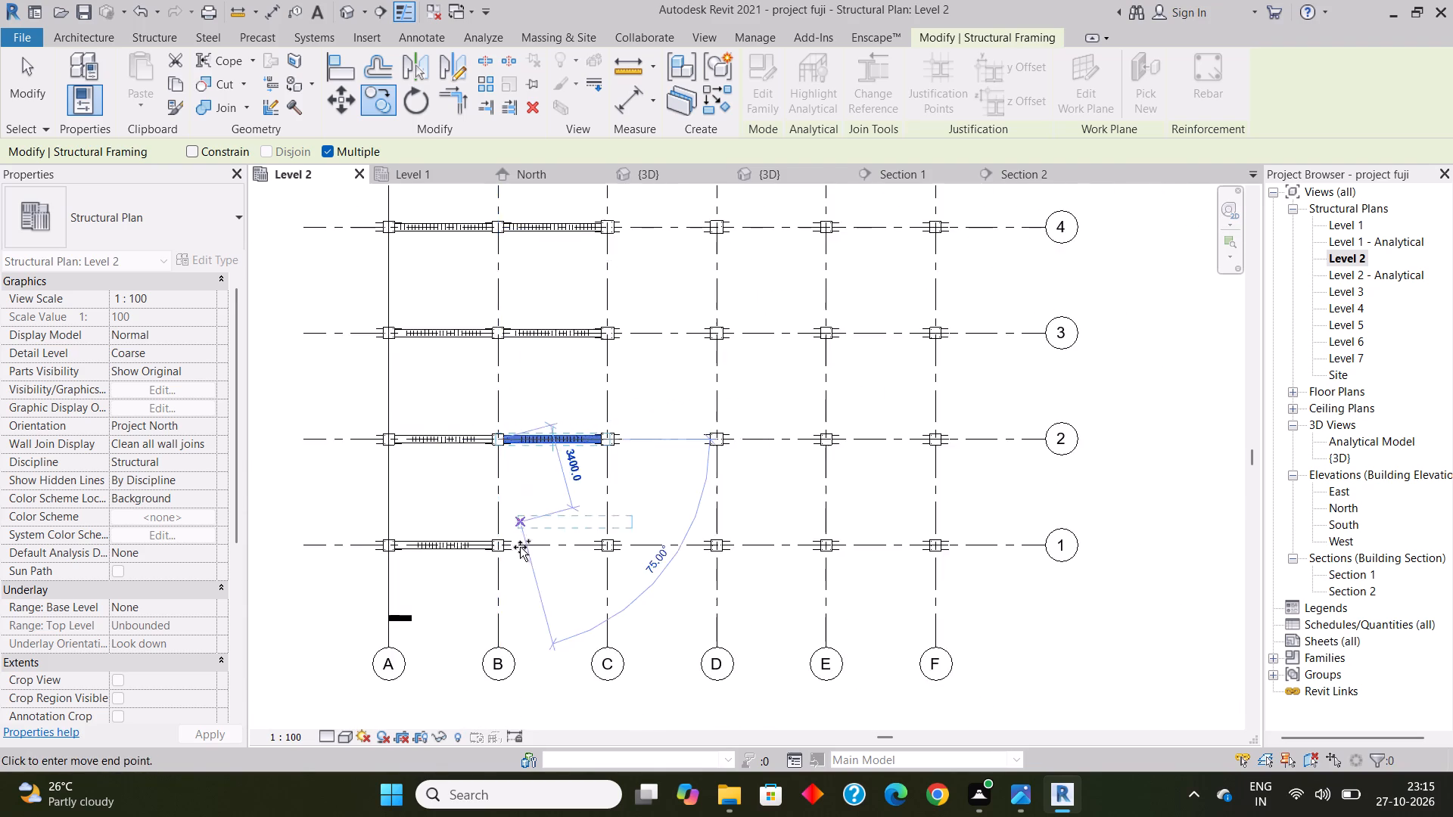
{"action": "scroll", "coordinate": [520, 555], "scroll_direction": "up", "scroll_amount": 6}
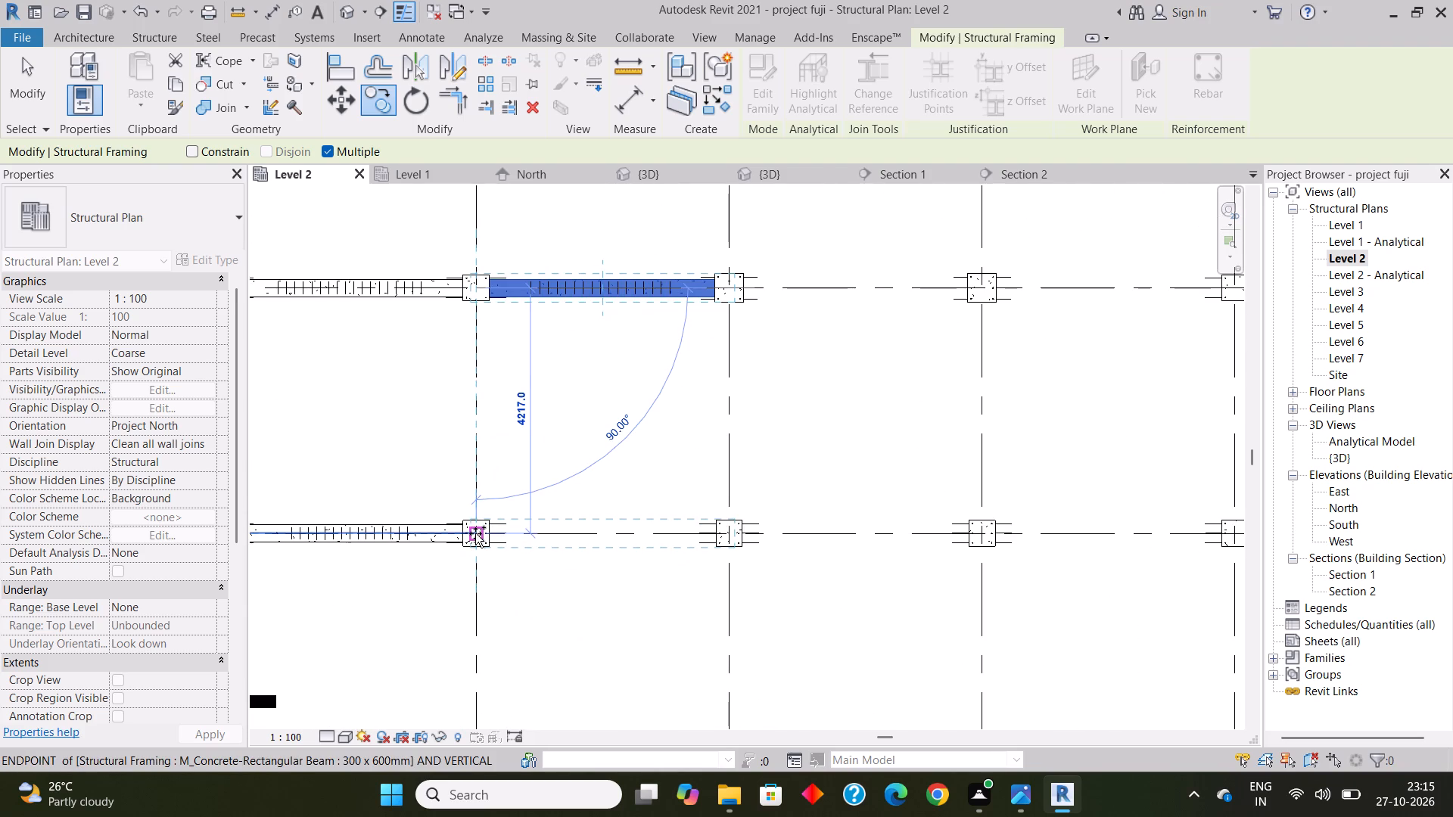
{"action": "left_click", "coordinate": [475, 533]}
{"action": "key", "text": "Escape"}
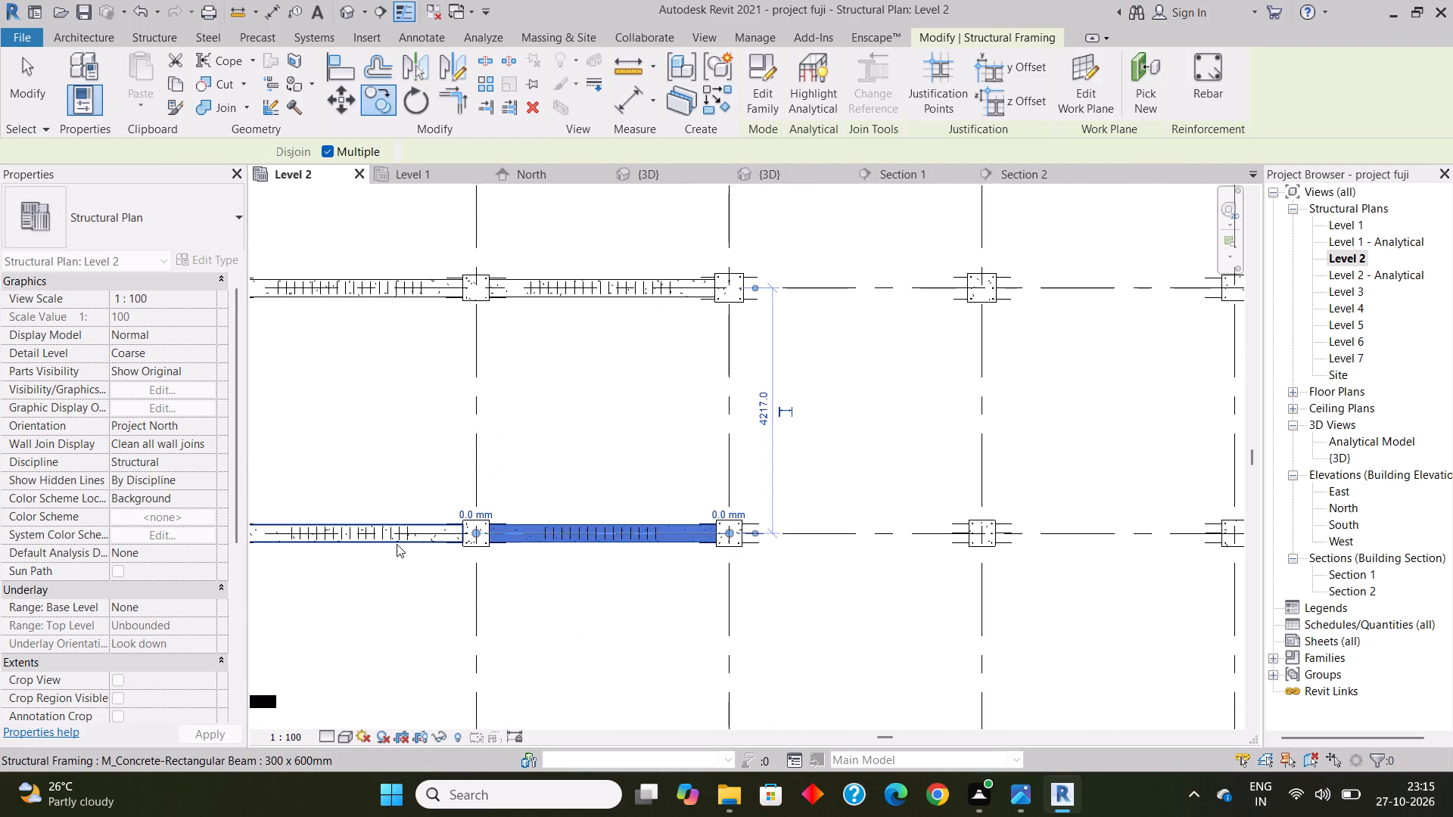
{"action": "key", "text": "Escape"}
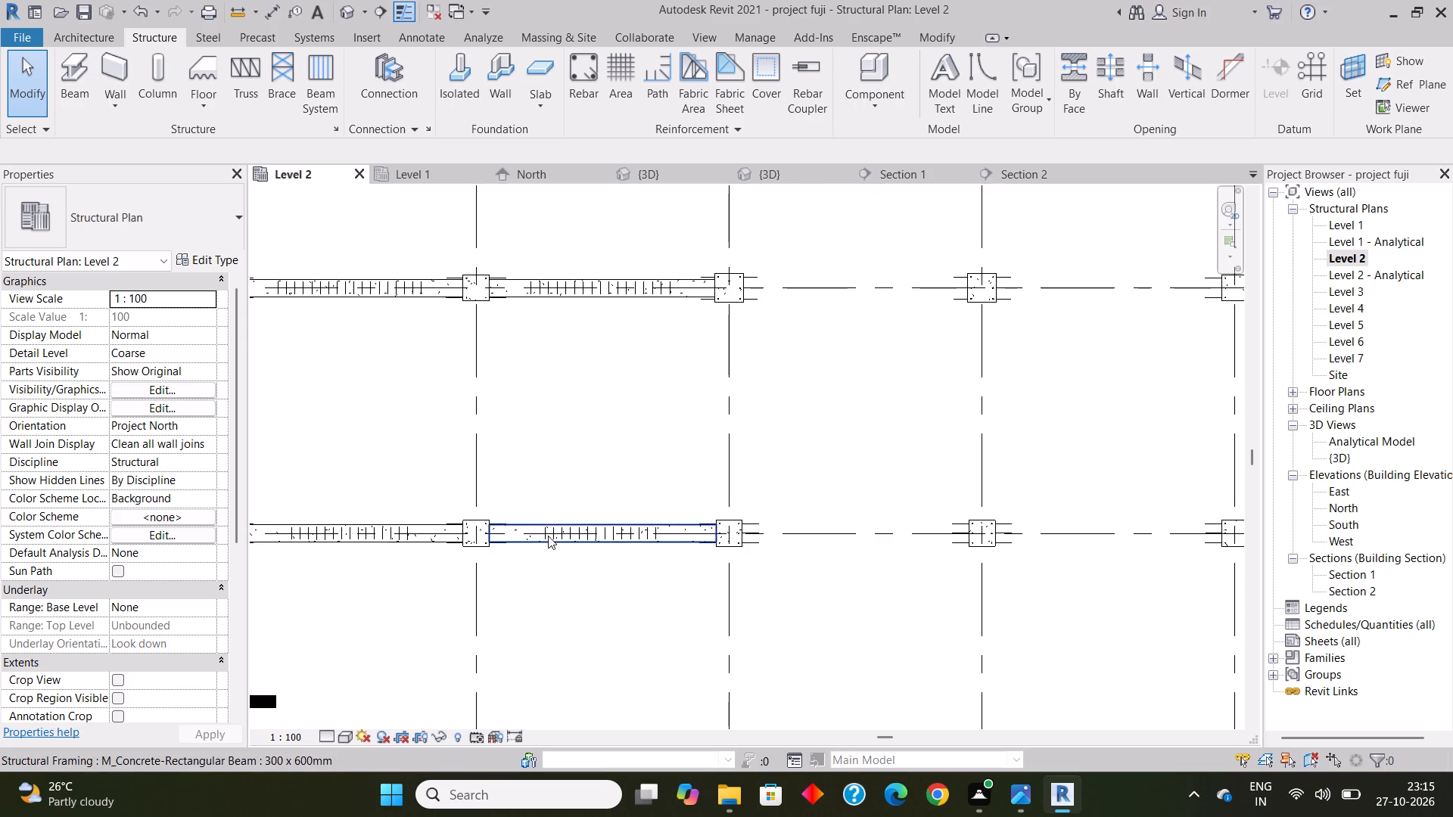
Examine the stirrup set of the copied B–C beam on grid 1 in the plan and in the 3D view.
{"action": "scroll", "coordinate": [552, 545], "scroll_direction": "down", "scroll_amount": 3}
{"action": "scroll", "coordinate": [590, 543], "scroll_direction": "up", "scroll_amount": 8}
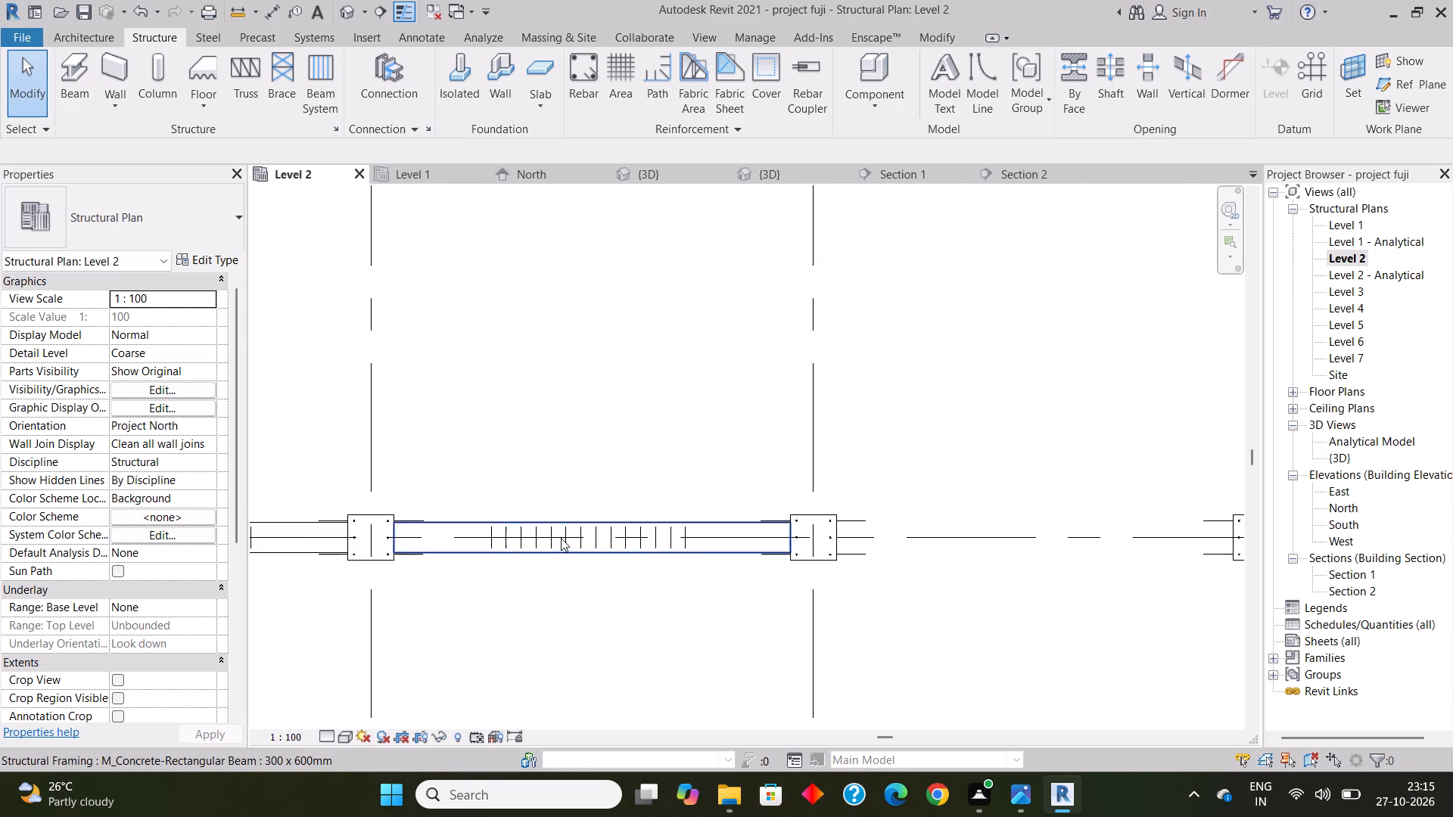
{"action": "scroll", "coordinate": [540, 536], "scroll_direction": "up", "scroll_amount": 2}
{"action": "left_click", "coordinate": [531, 528]}
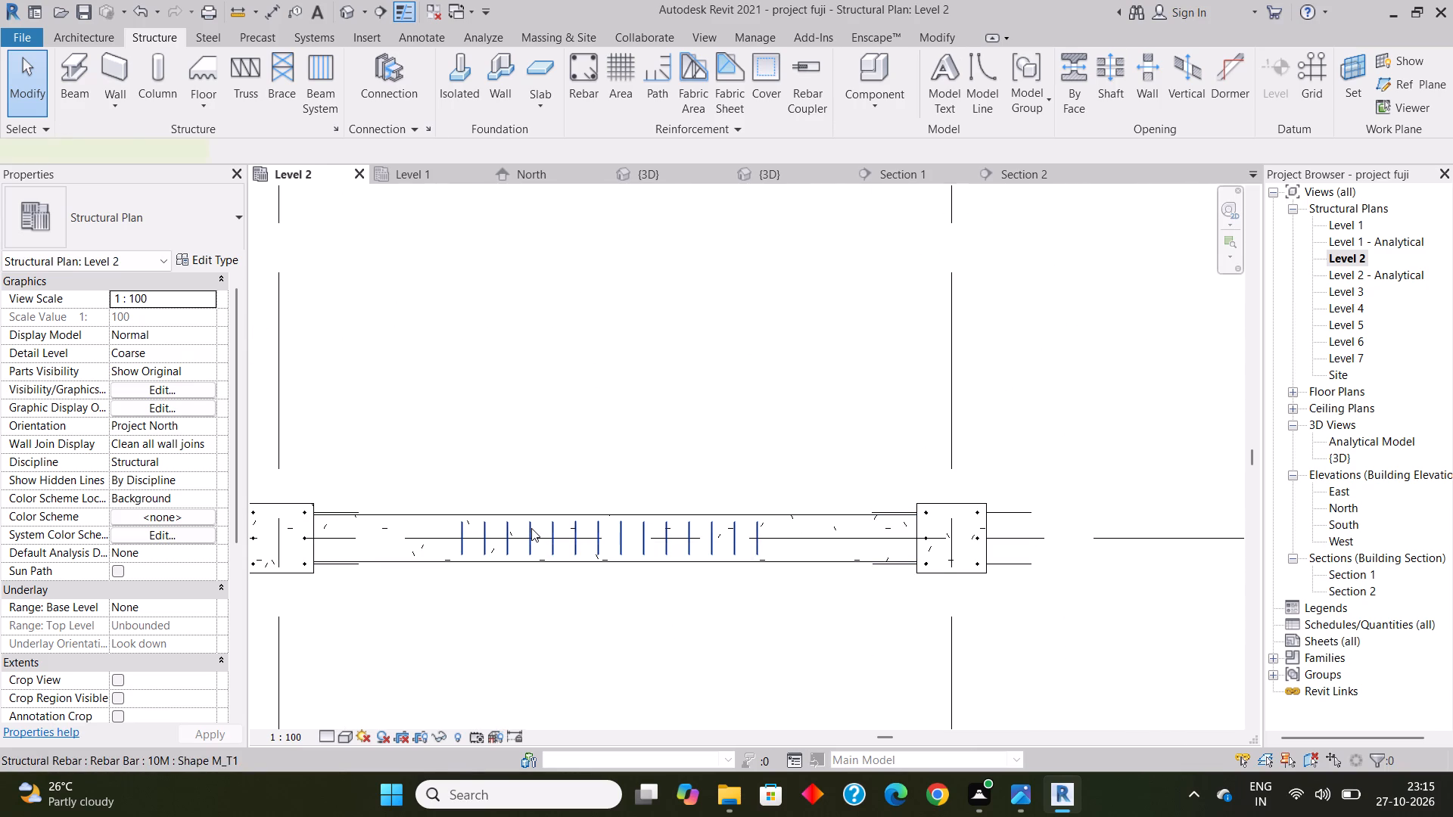
{"action": "left_click", "coordinate": [342, 11]}
{"action": "scroll", "coordinate": [797, 345], "scroll_direction": "down", "scroll_amount": 3}
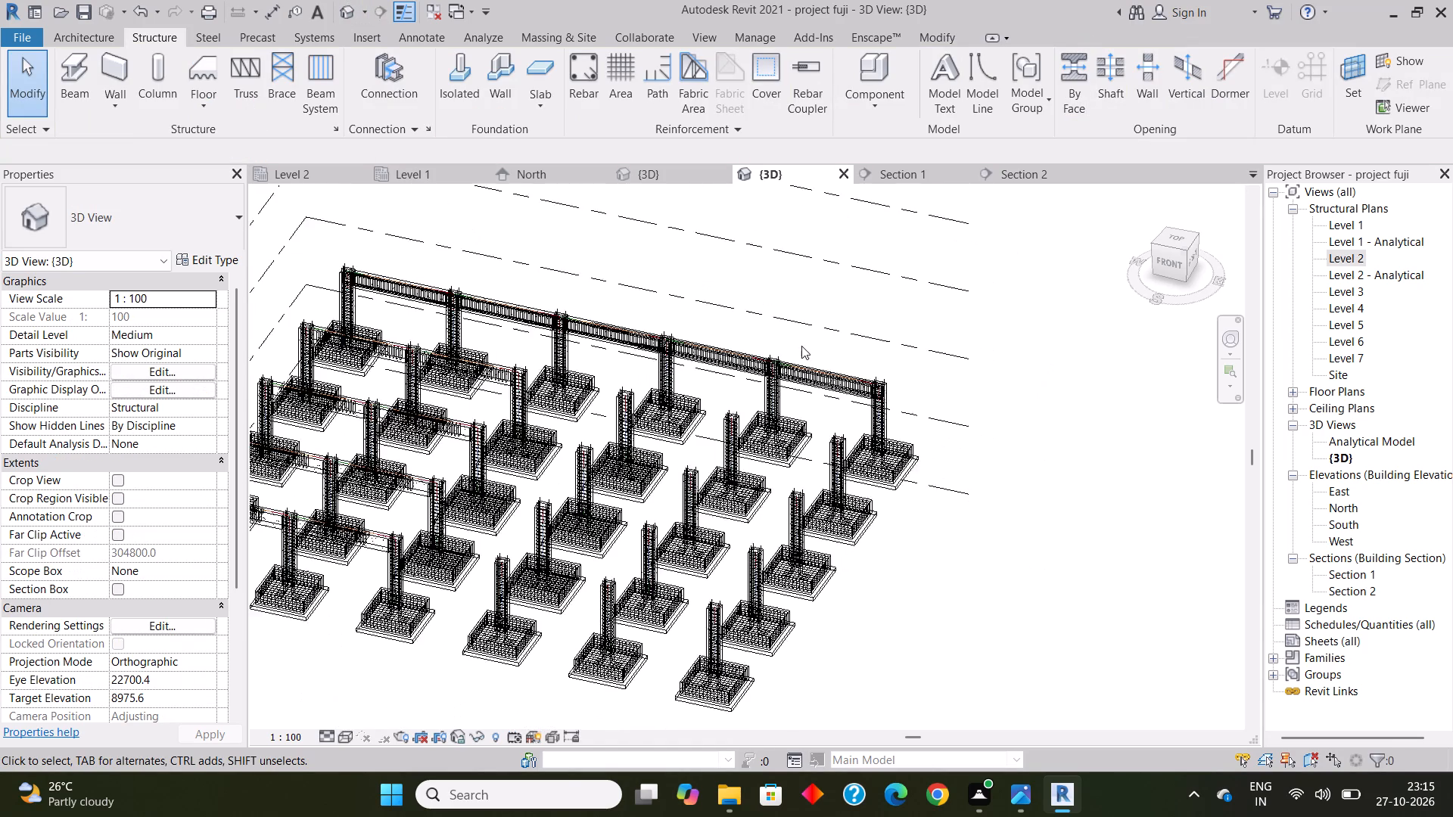
{"action": "scroll", "coordinate": [801, 346], "scroll_direction": "down", "scroll_amount": 2}
{"action": "scroll", "coordinate": [467, 446], "scroll_direction": "up", "scroll_amount": 3}
{"action": "scroll", "coordinate": [402, 490], "scroll_direction": "up", "scroll_amount": 6}
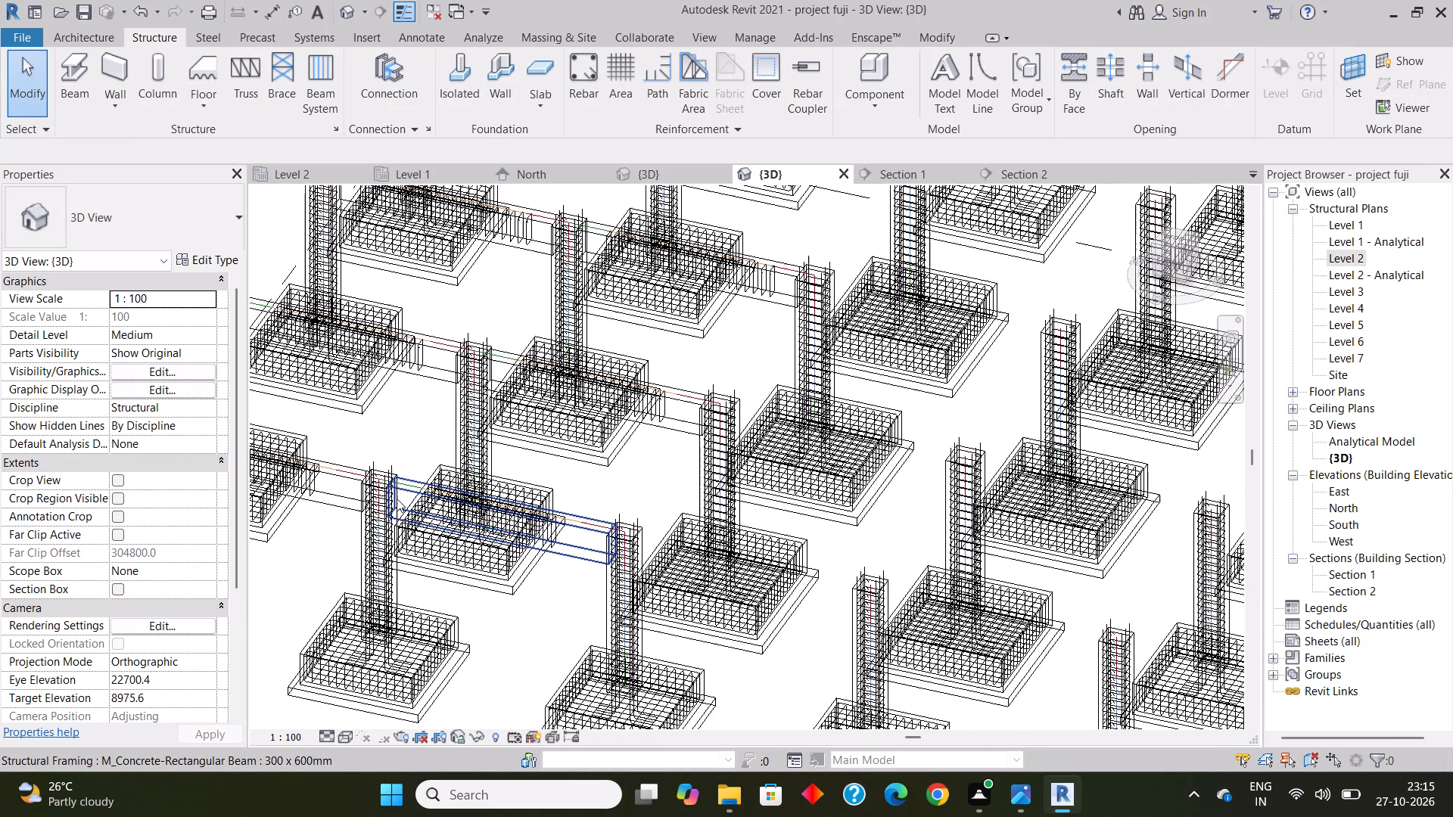
{"action": "scroll", "coordinate": [423, 519], "scroll_direction": "up", "scroll_amount": 6}
{"action": "left_click", "coordinate": [480, 521]}
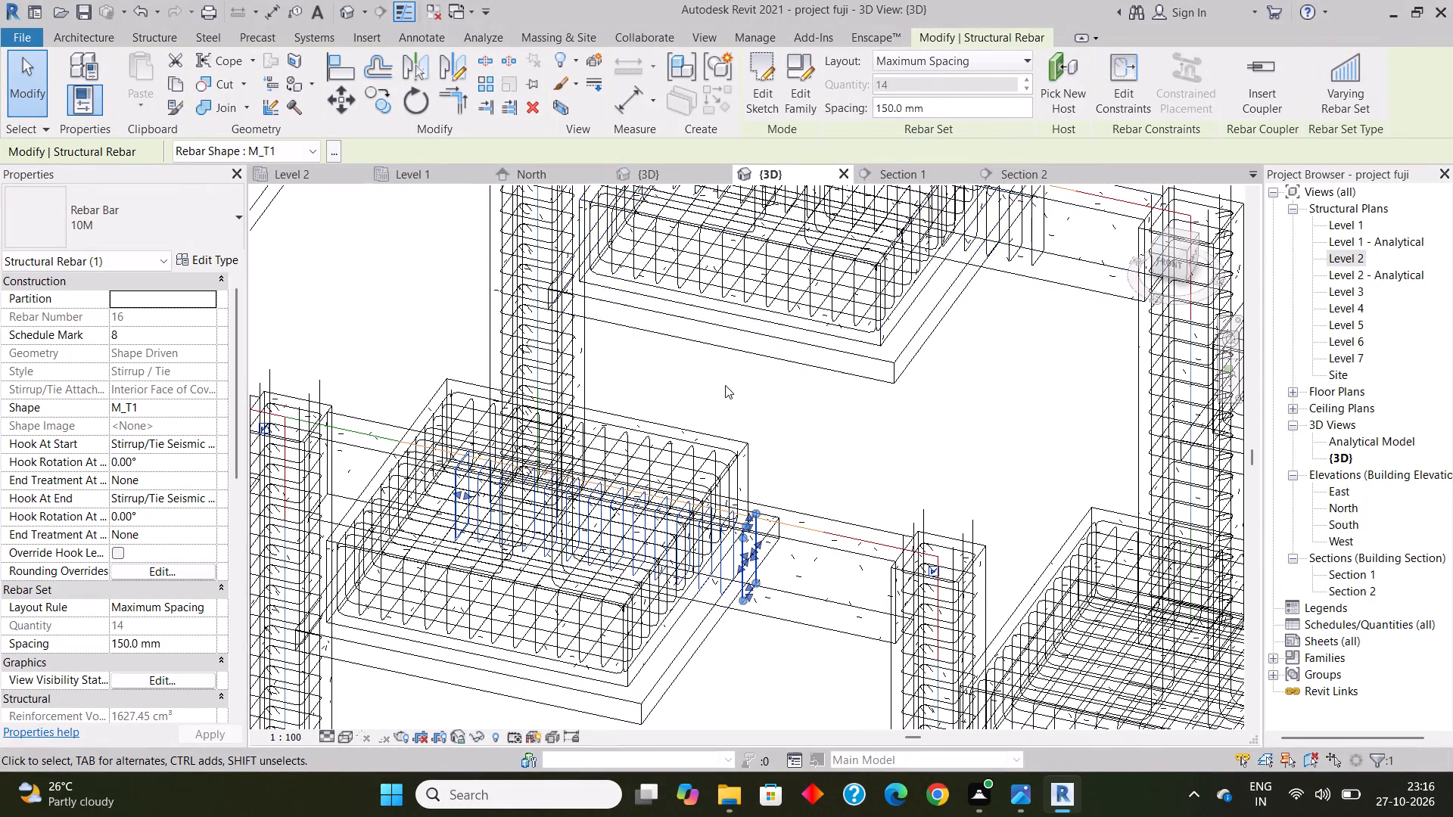
{"action": "scroll", "coordinate": [725, 385], "scroll_direction": "down", "scroll_amount": 7}
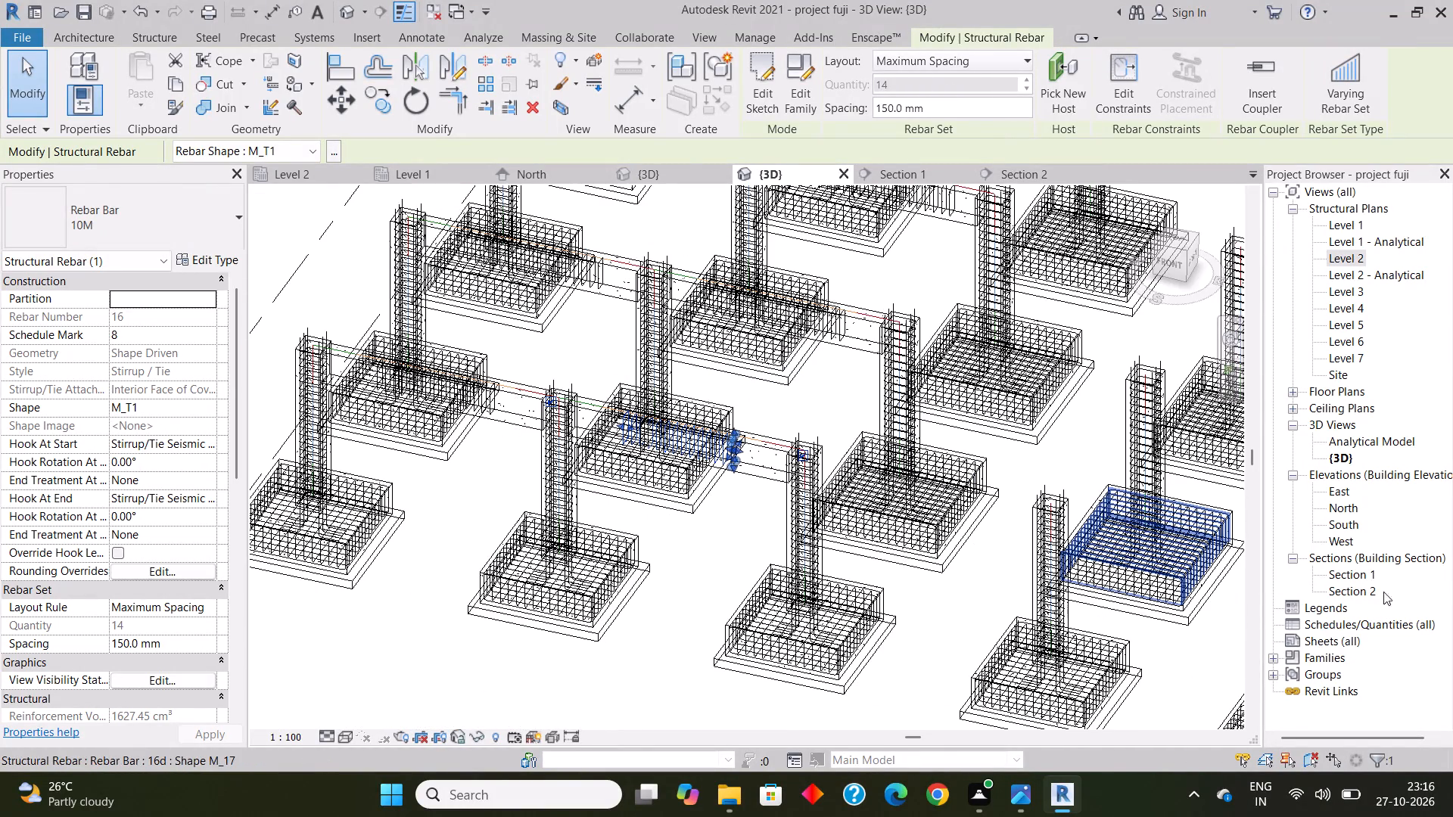
Look at the framing in Section 2, and re-examine the grid 1 B–C beam's stirrup extent in the 3D view.
{"action": "double_click", "coordinate": [1346, 592]}
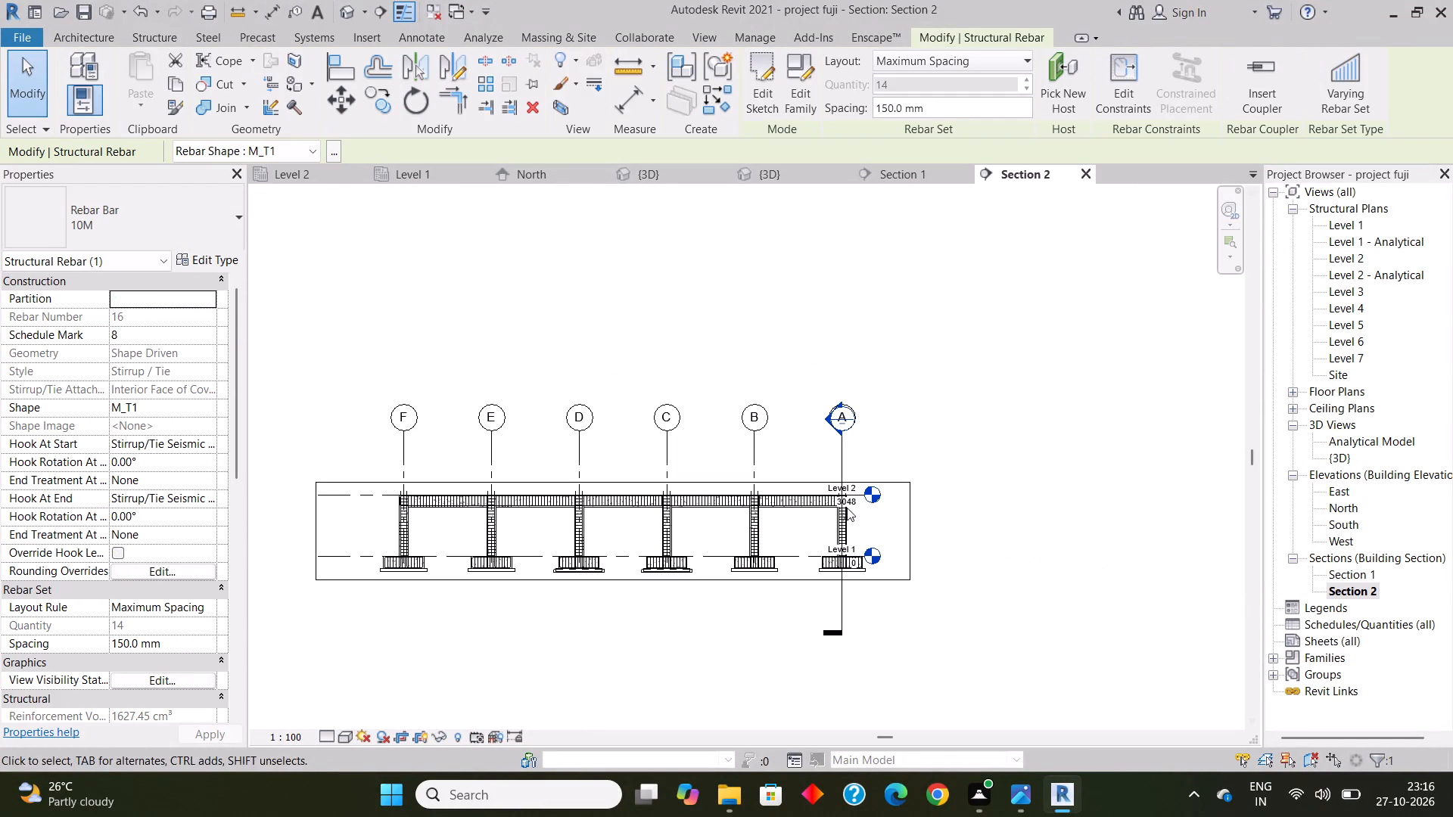
{"action": "left_click", "coordinate": [353, 9]}
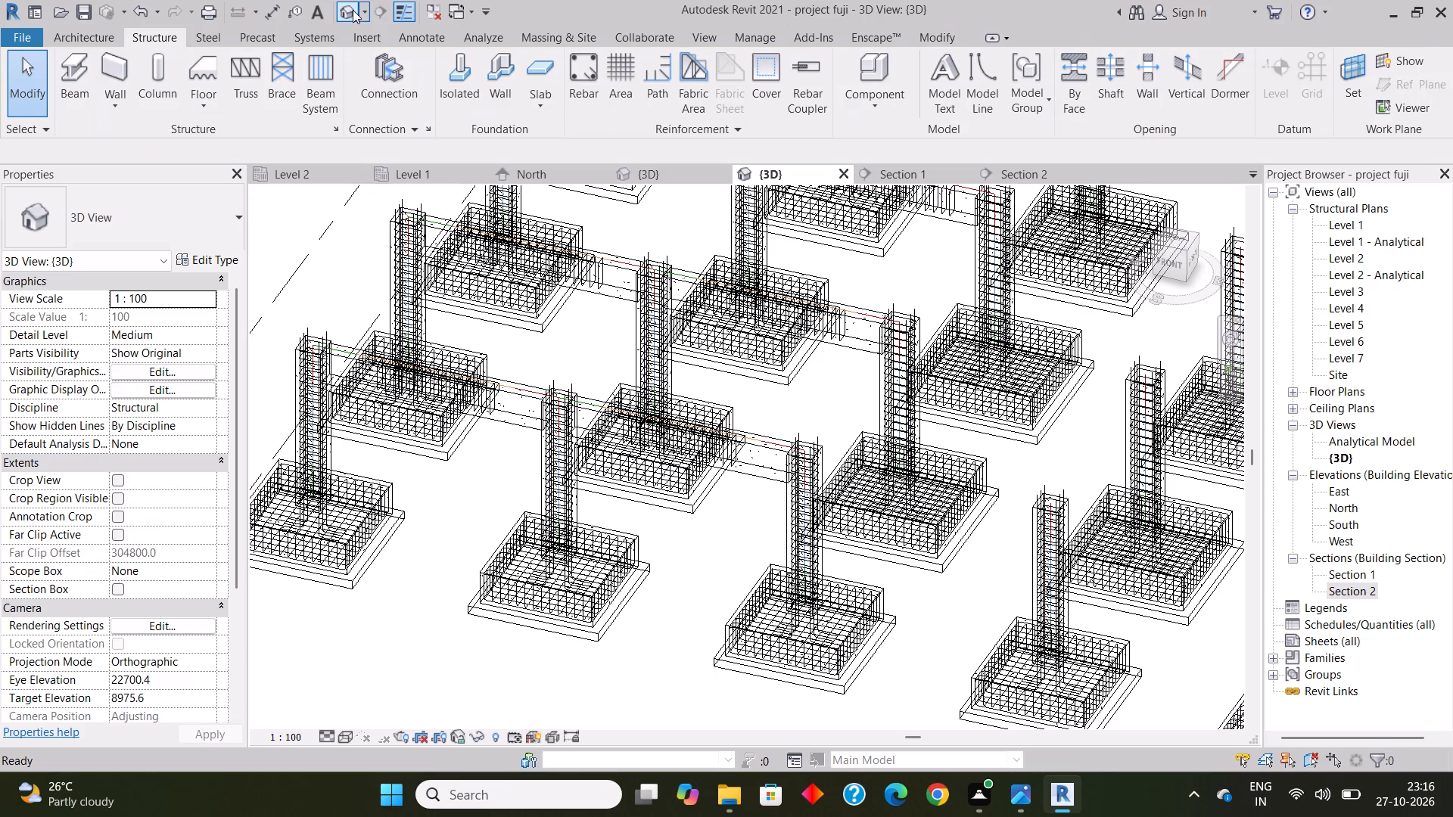
{"action": "left_click", "coordinate": [729, 446]}
{"action": "scroll", "coordinate": [779, 465], "scroll_direction": "up", "scroll_amount": 1}
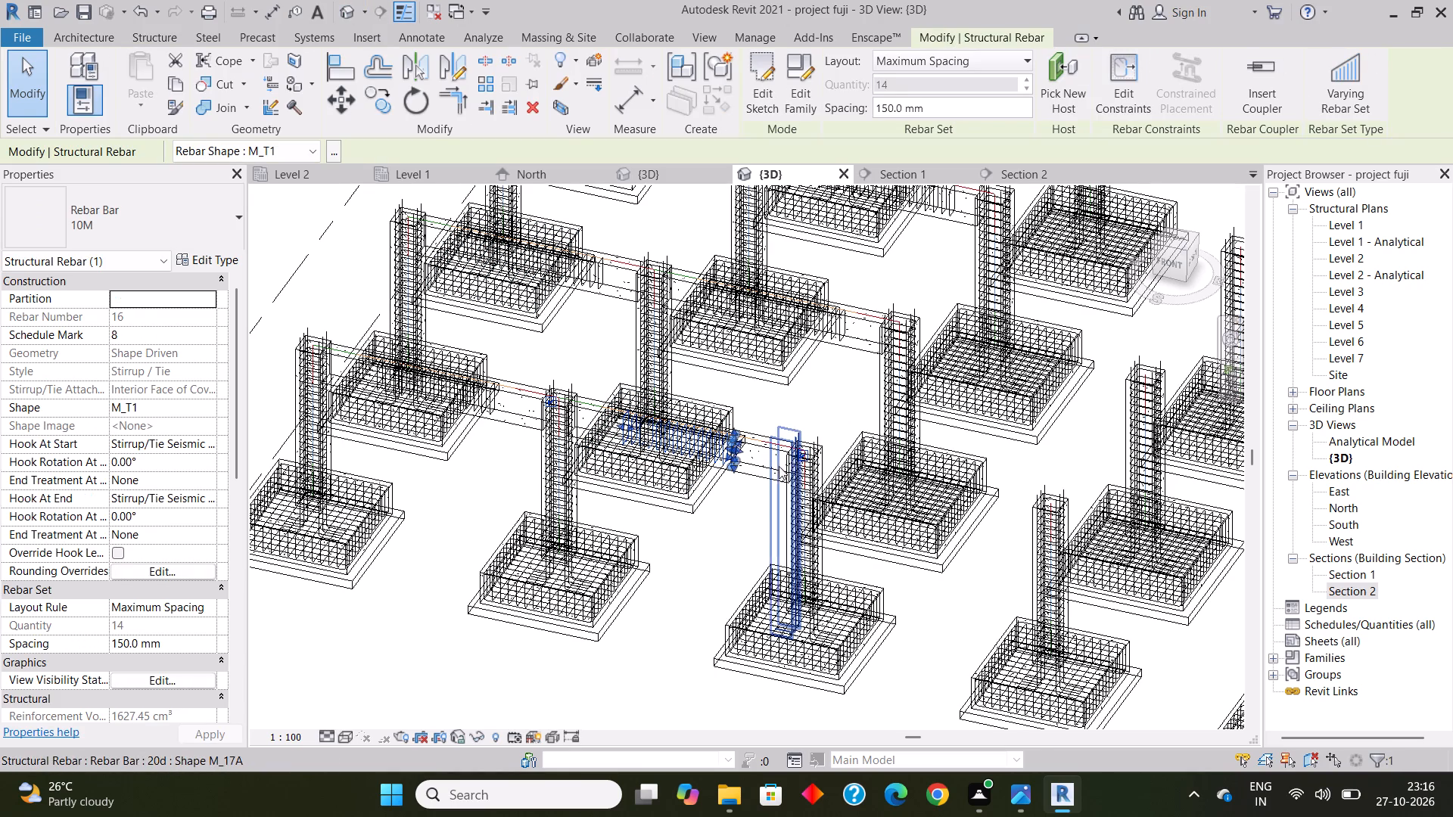
{"action": "scroll", "coordinate": [761, 469], "scroll_direction": "up", "scroll_amount": 2}
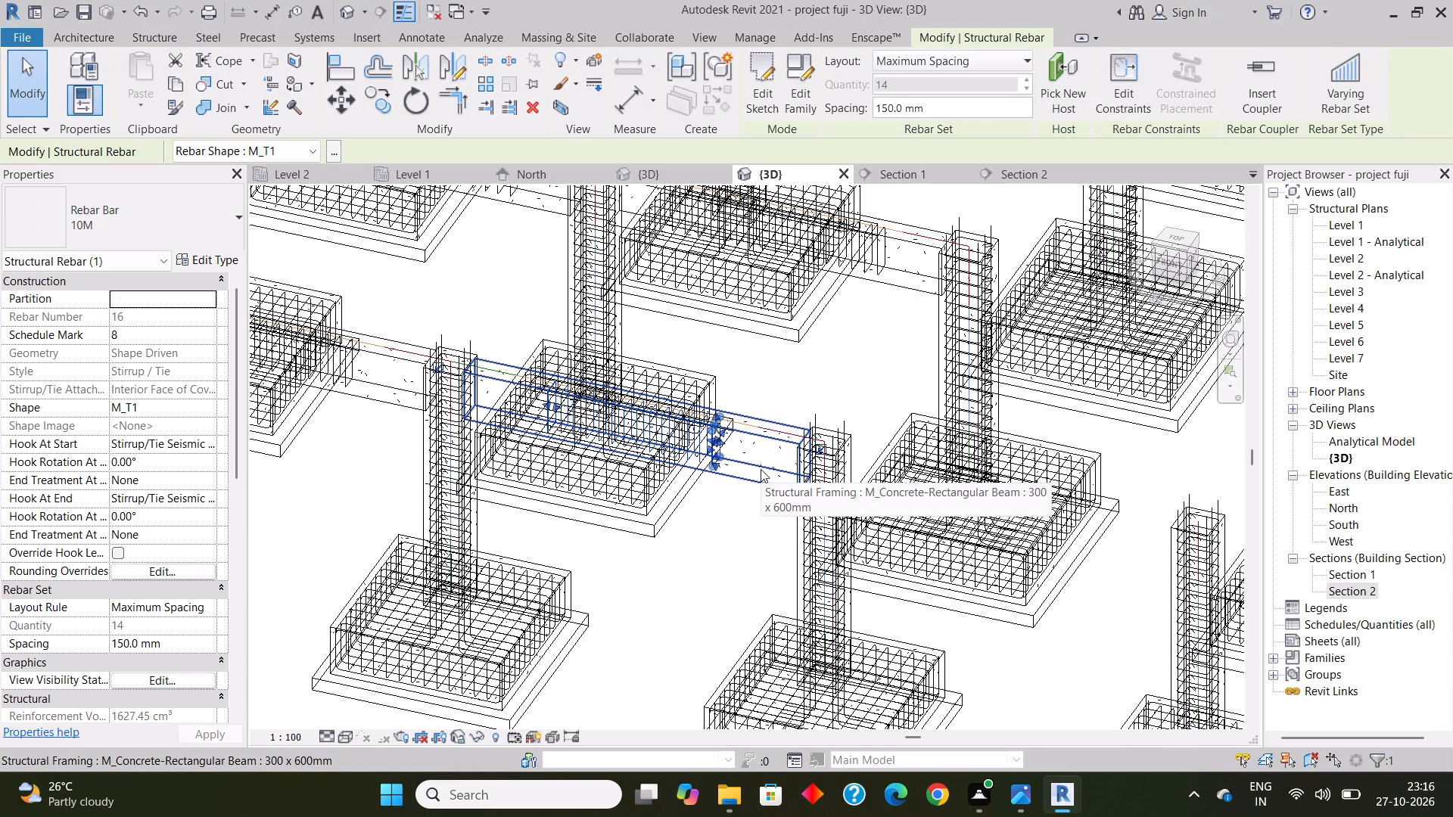
{"action": "scroll", "coordinate": [761, 469], "scroll_direction": "up", "scroll_amount": 6}
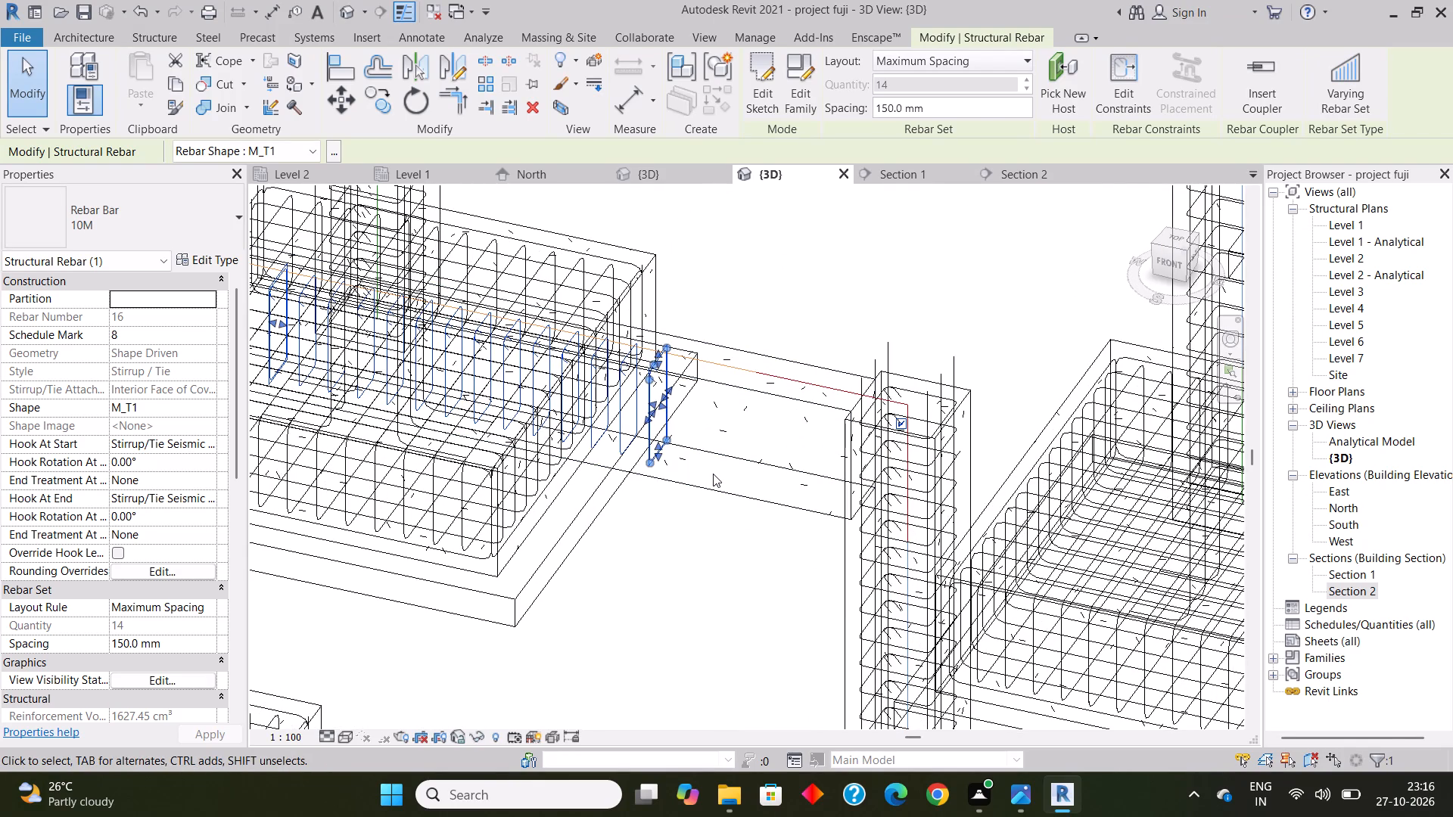
{"action": "left_click", "coordinate": [713, 474]}
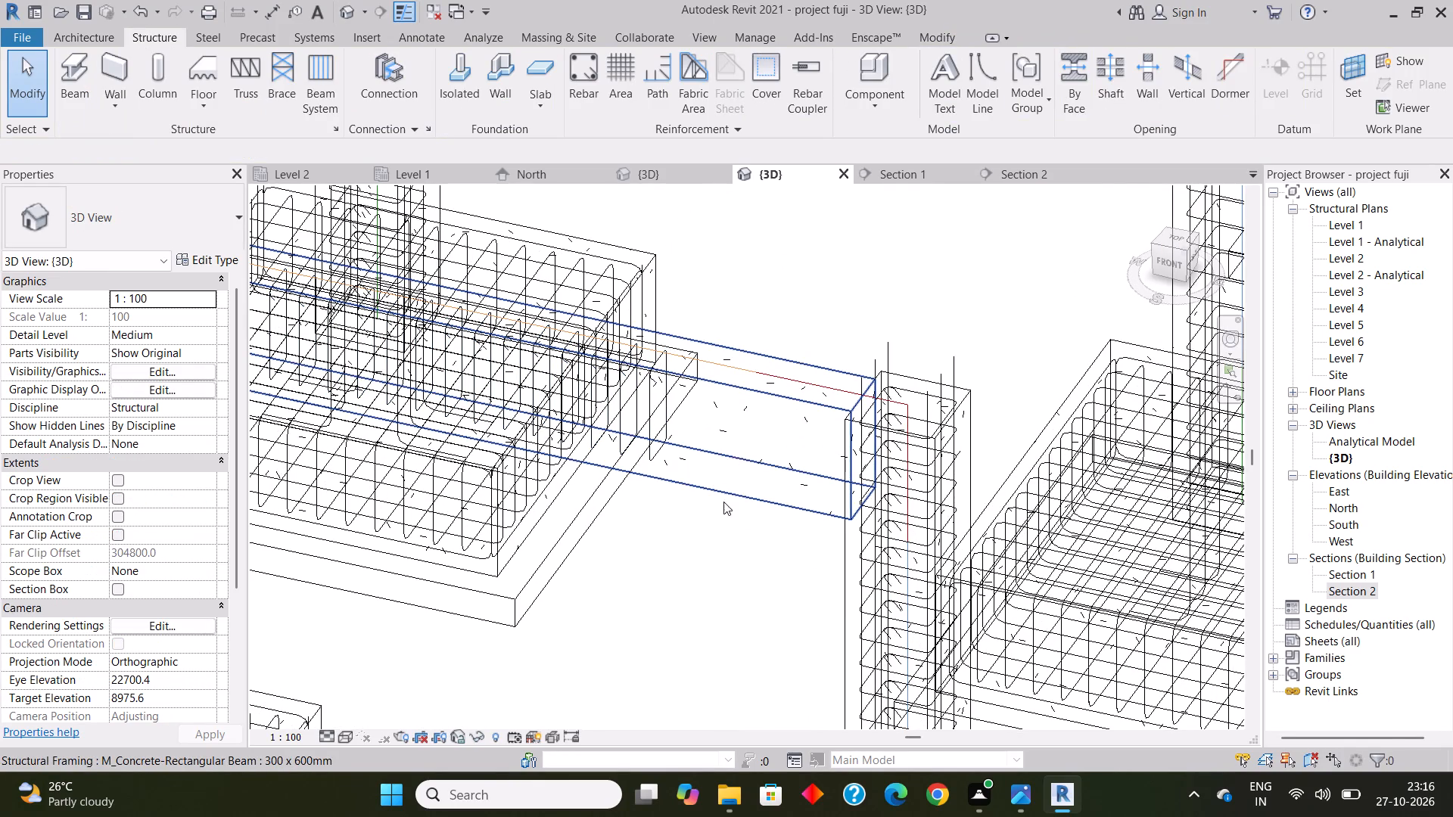
{"action": "left_click", "coordinate": [714, 525]}
{"action": "scroll", "coordinate": [731, 509], "scroll_direction": "down", "scroll_amount": 6}
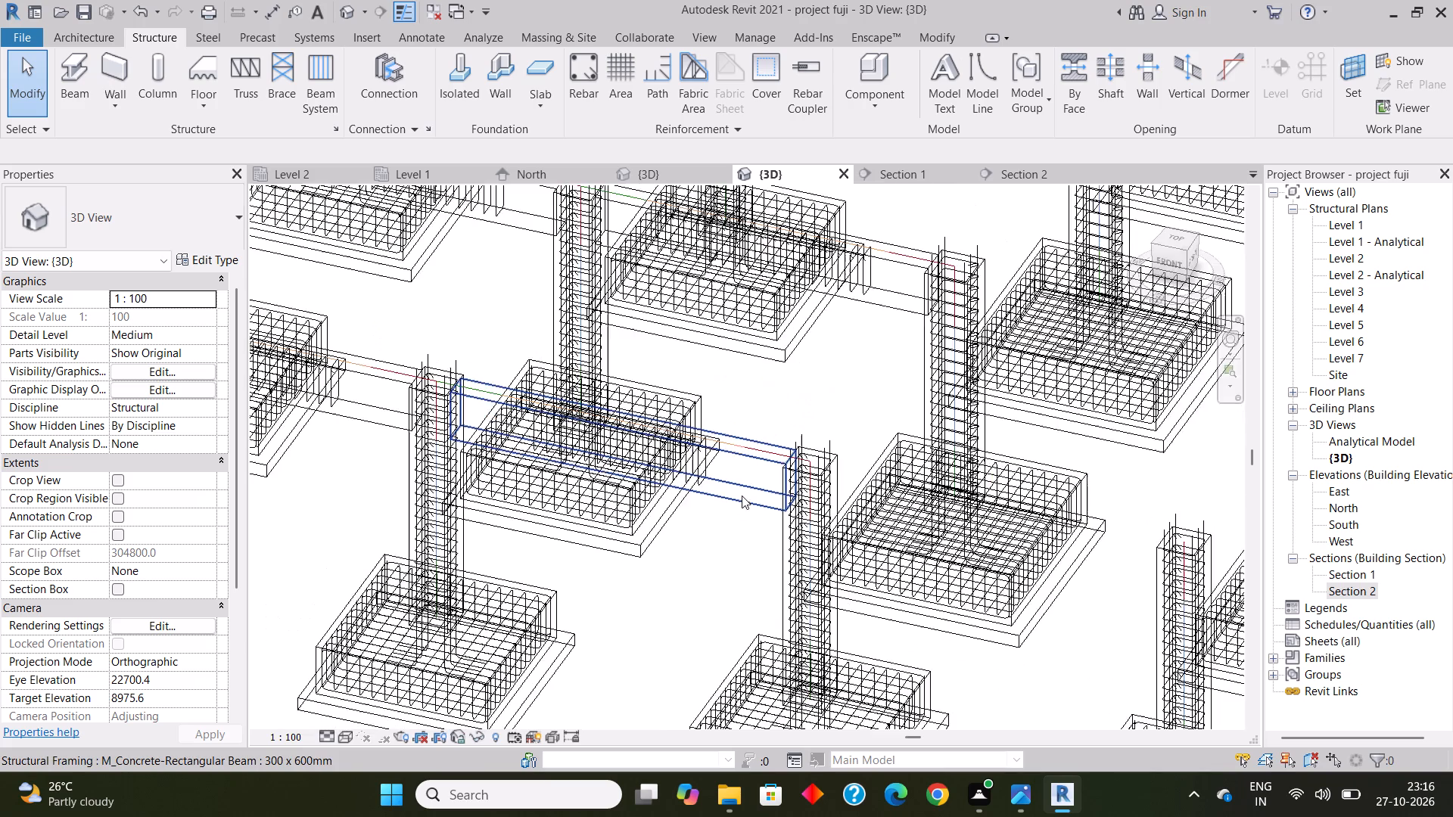
{"action": "scroll", "coordinate": [742, 494], "scroll_direction": "down", "scroll_amount": 3}
Undo all the A–B and B–C beam copies on grids 4 to 1, along with the edits made just before them.
{"action": "middle_click_drag", "start_coordinate": [478, 468], "coordinate": [546, 468]}
{"action": "key", "text": "ctrl+z"}
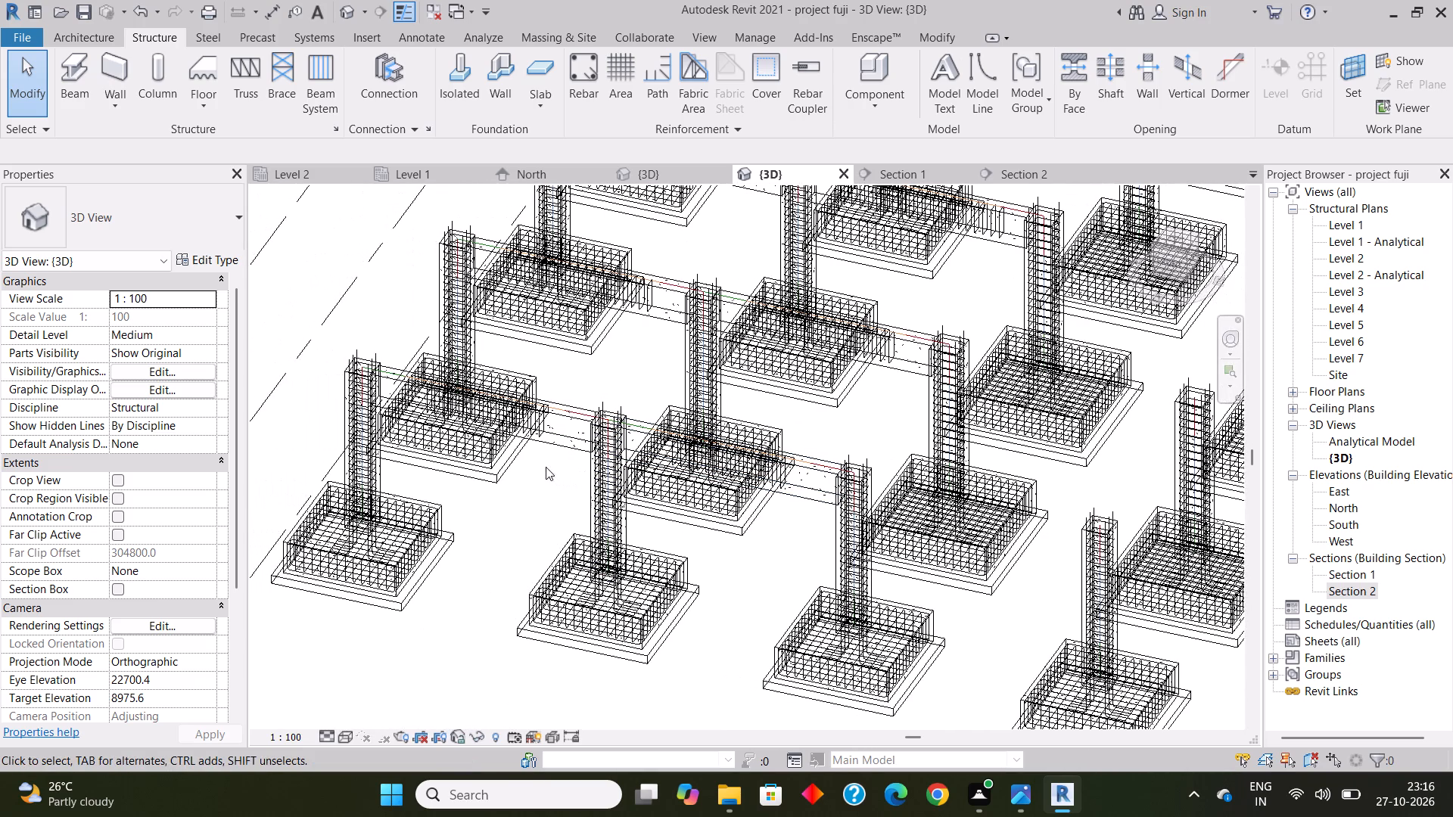
{"action": "key", "text": "ctrl+z"}
{"action": "key", "text": "ctrl+z"}
{"action": "key", "text": "ctrl+z"}
{"action": "key", "text": "ctrl+z"}
{"action": "key", "text": "ctrl+z"}
{"action": "key", "text": "ctrl+z"}
{"action": "key", "text": "ctrl+z"}
{"action": "key", "text": "ctrl+z"}
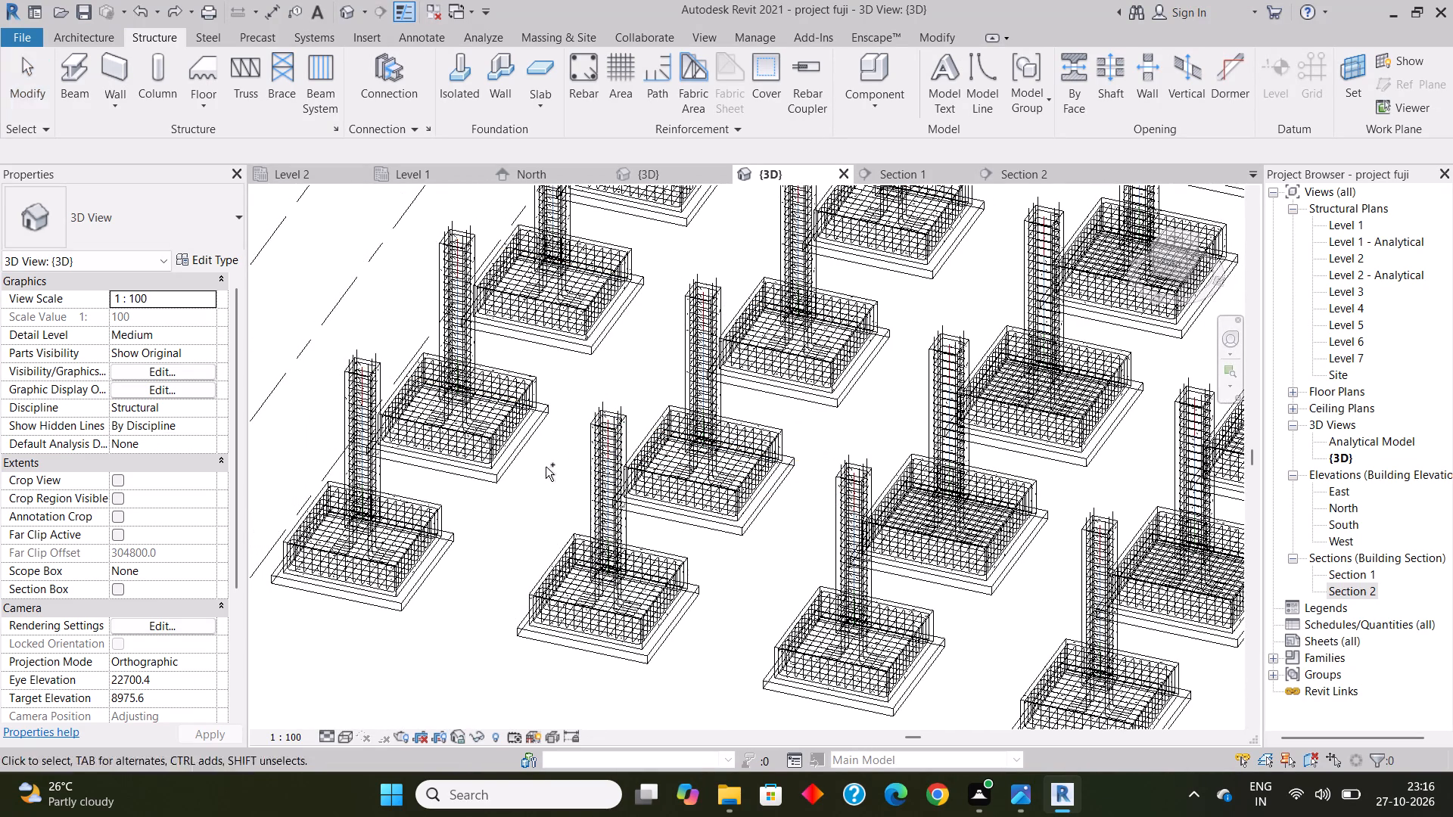
{"action": "key", "text": "ctrl+z"}
{"action": "key", "text": "ctrl+z"}
{"action": "key", "text": "ctrl+z"}
{"action": "key", "text": "ctrl+z"}
{"action": "key", "text": "ctrl+z"}
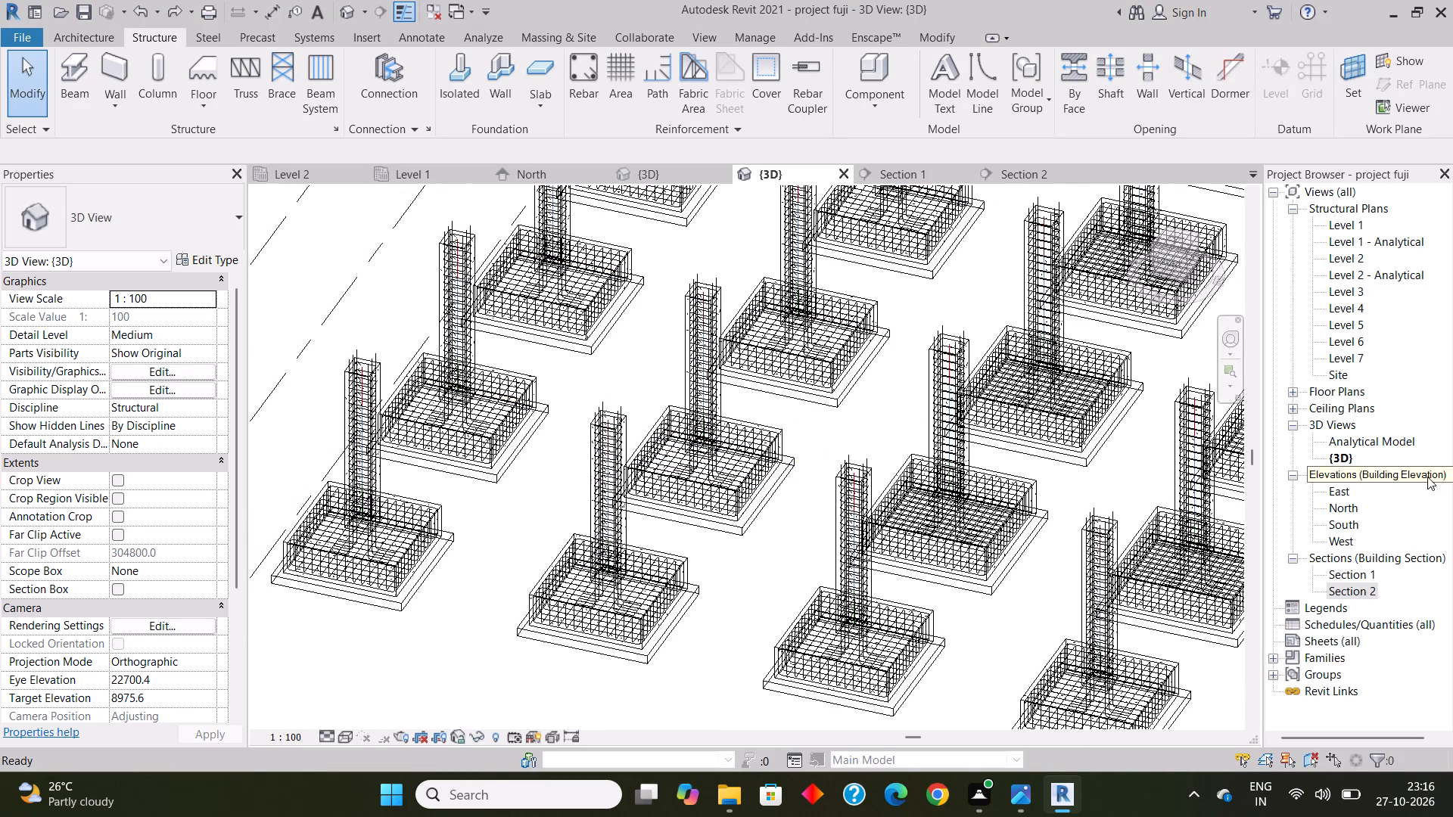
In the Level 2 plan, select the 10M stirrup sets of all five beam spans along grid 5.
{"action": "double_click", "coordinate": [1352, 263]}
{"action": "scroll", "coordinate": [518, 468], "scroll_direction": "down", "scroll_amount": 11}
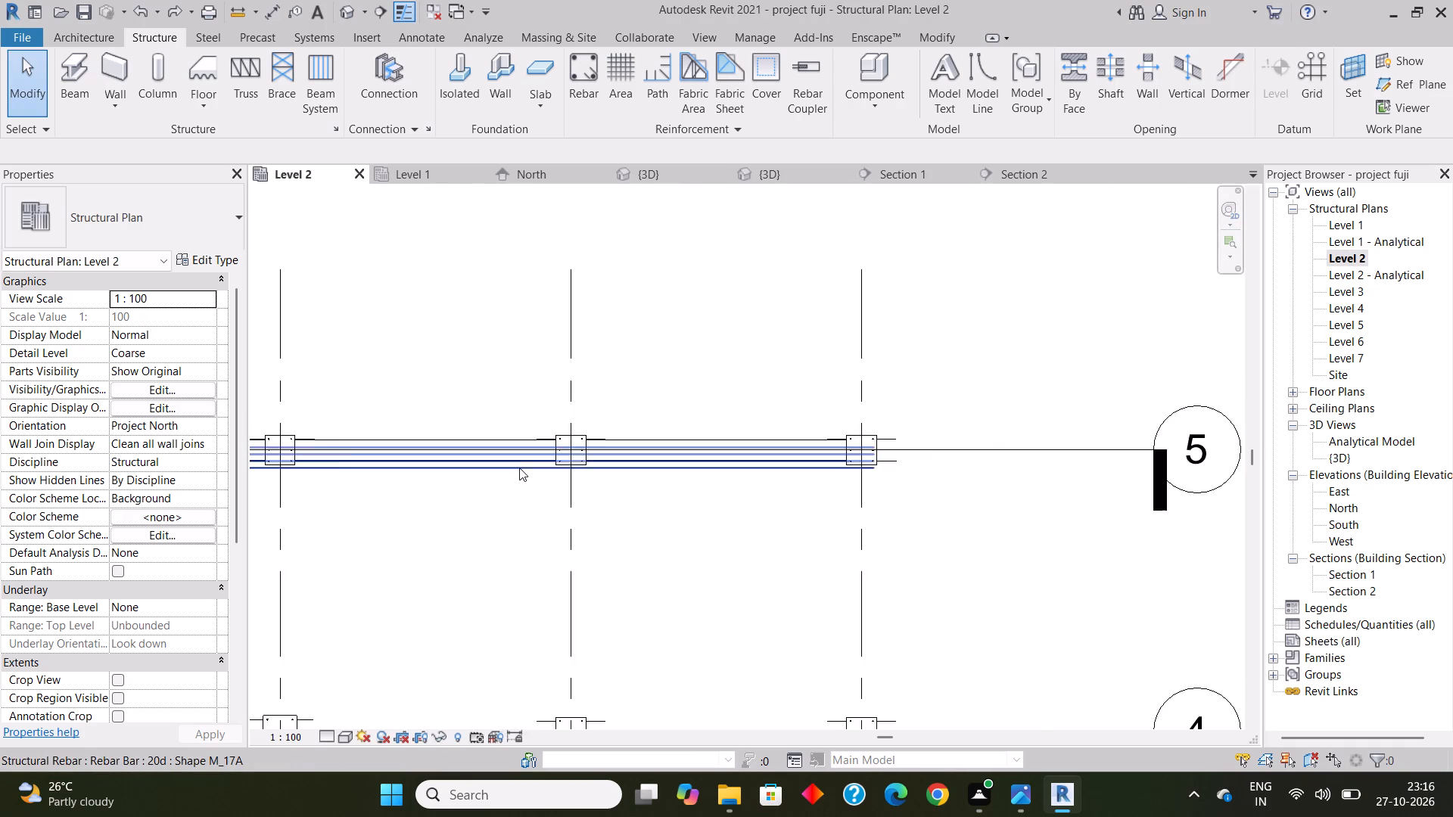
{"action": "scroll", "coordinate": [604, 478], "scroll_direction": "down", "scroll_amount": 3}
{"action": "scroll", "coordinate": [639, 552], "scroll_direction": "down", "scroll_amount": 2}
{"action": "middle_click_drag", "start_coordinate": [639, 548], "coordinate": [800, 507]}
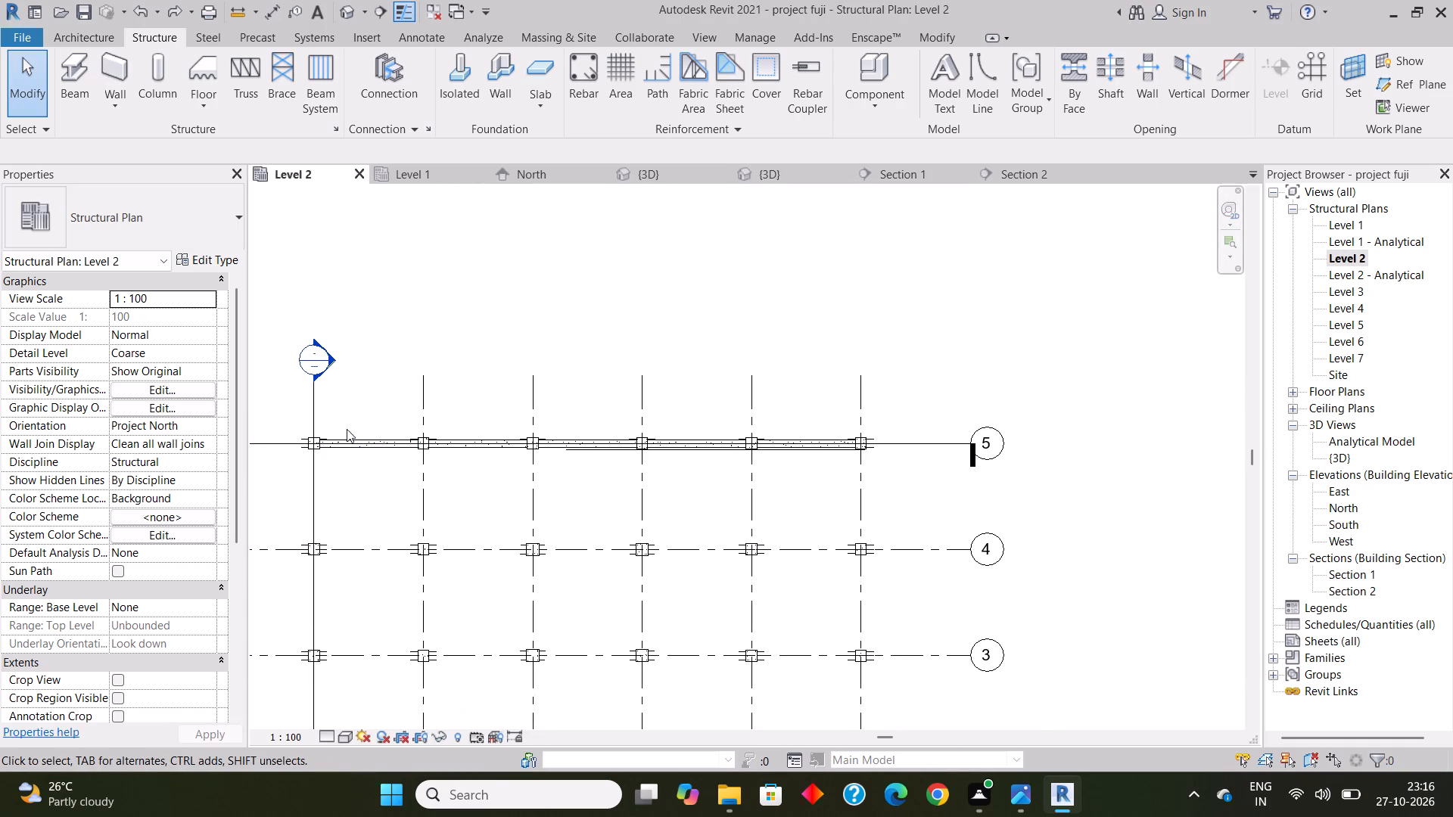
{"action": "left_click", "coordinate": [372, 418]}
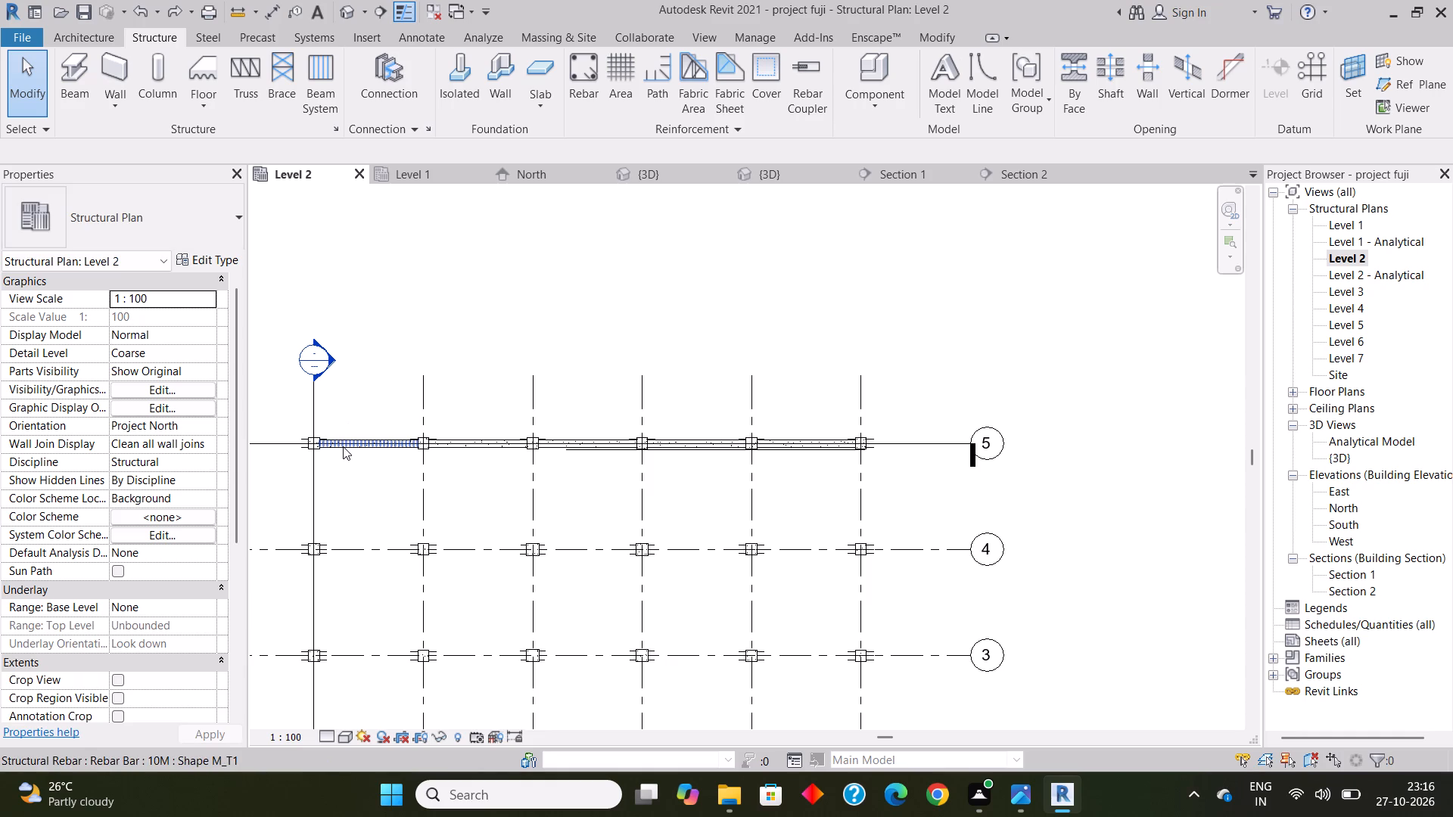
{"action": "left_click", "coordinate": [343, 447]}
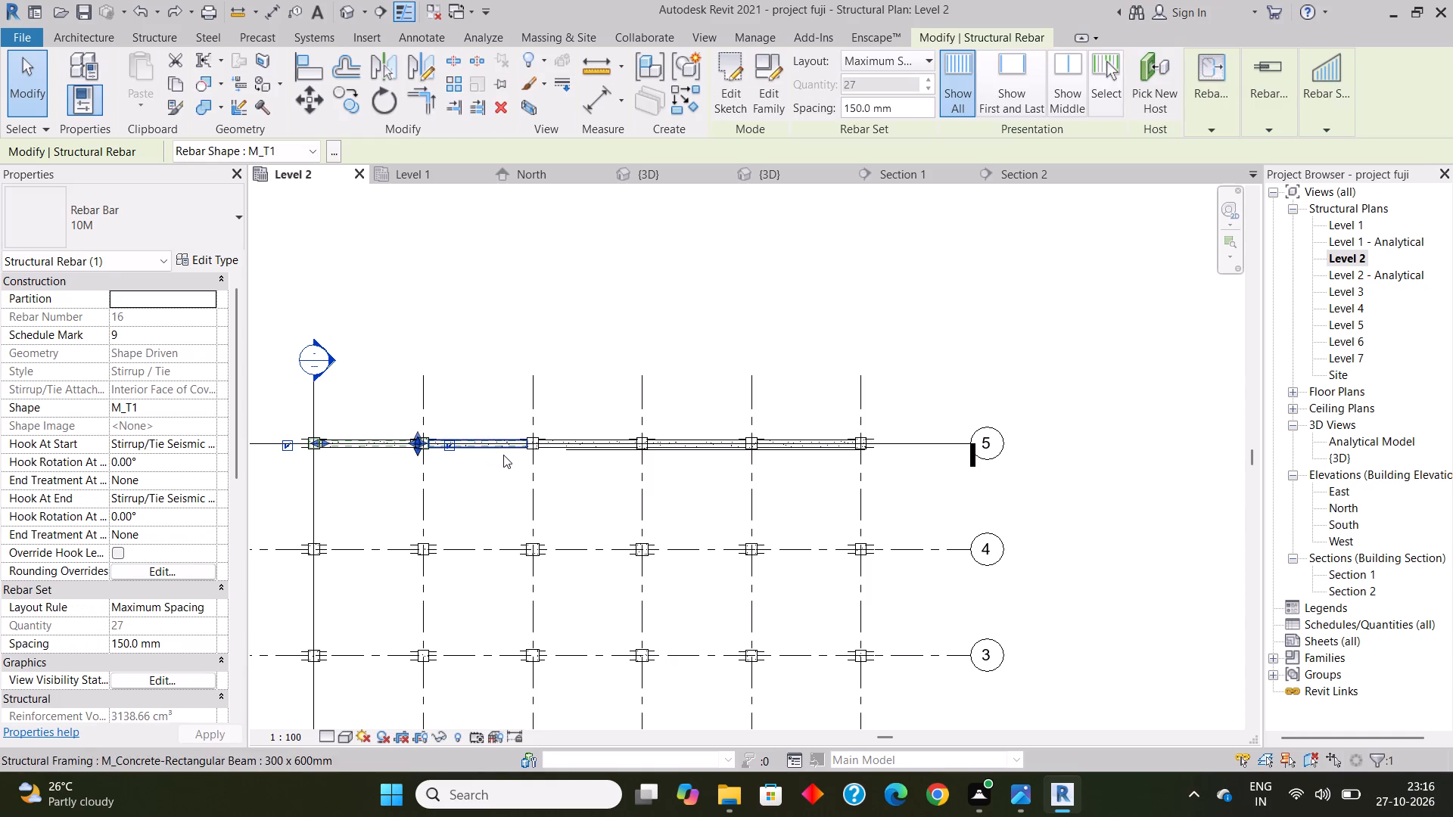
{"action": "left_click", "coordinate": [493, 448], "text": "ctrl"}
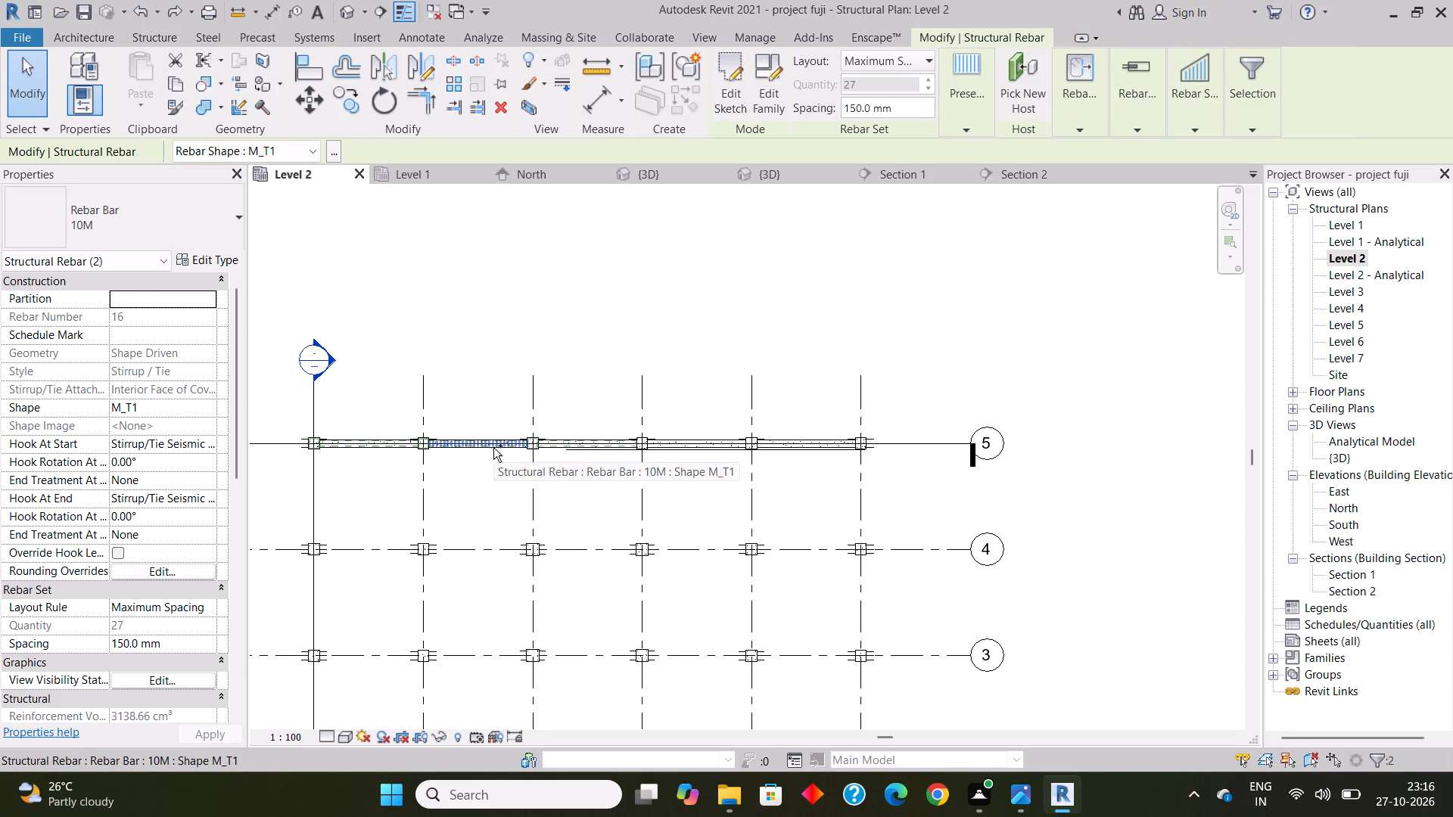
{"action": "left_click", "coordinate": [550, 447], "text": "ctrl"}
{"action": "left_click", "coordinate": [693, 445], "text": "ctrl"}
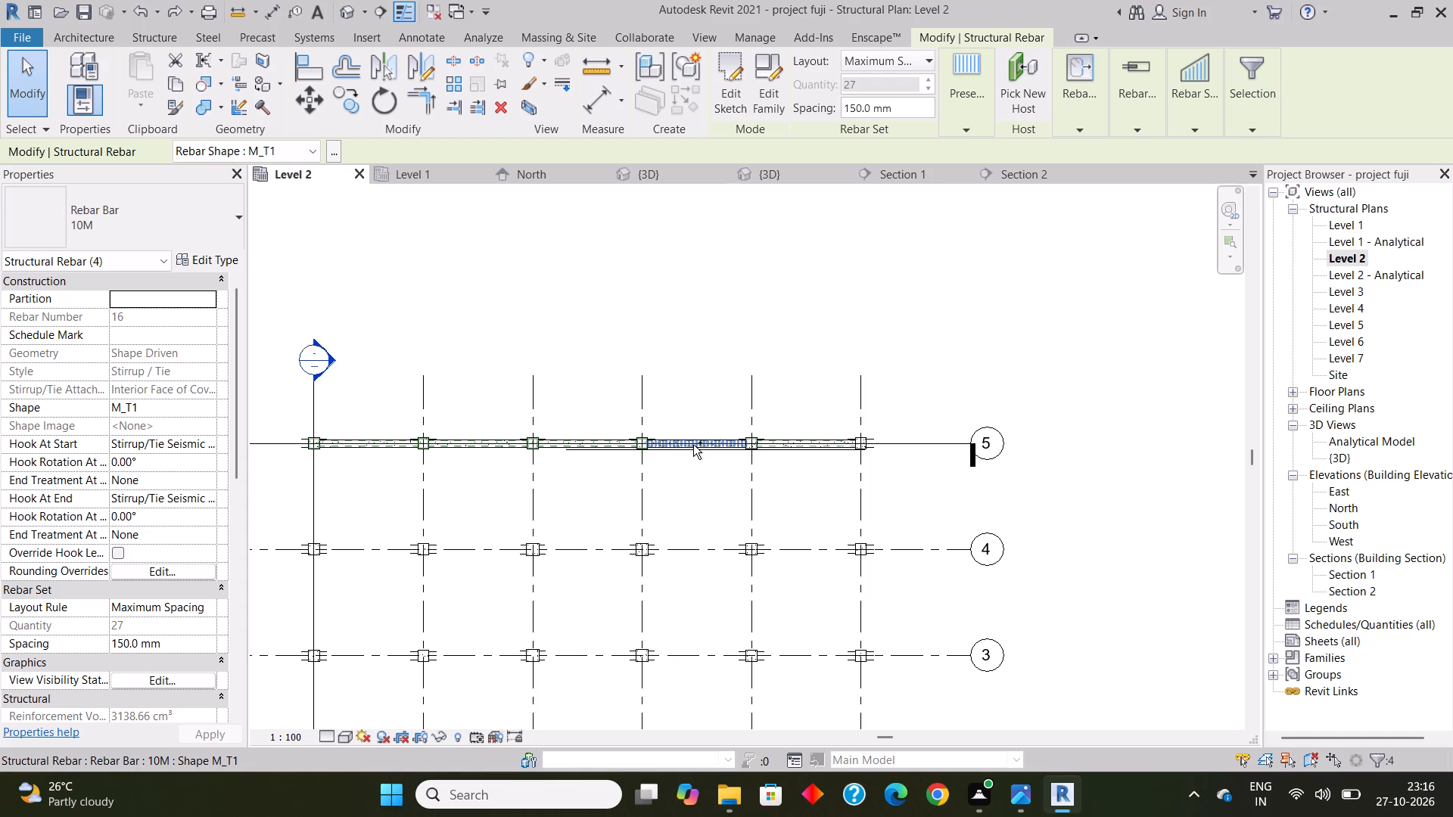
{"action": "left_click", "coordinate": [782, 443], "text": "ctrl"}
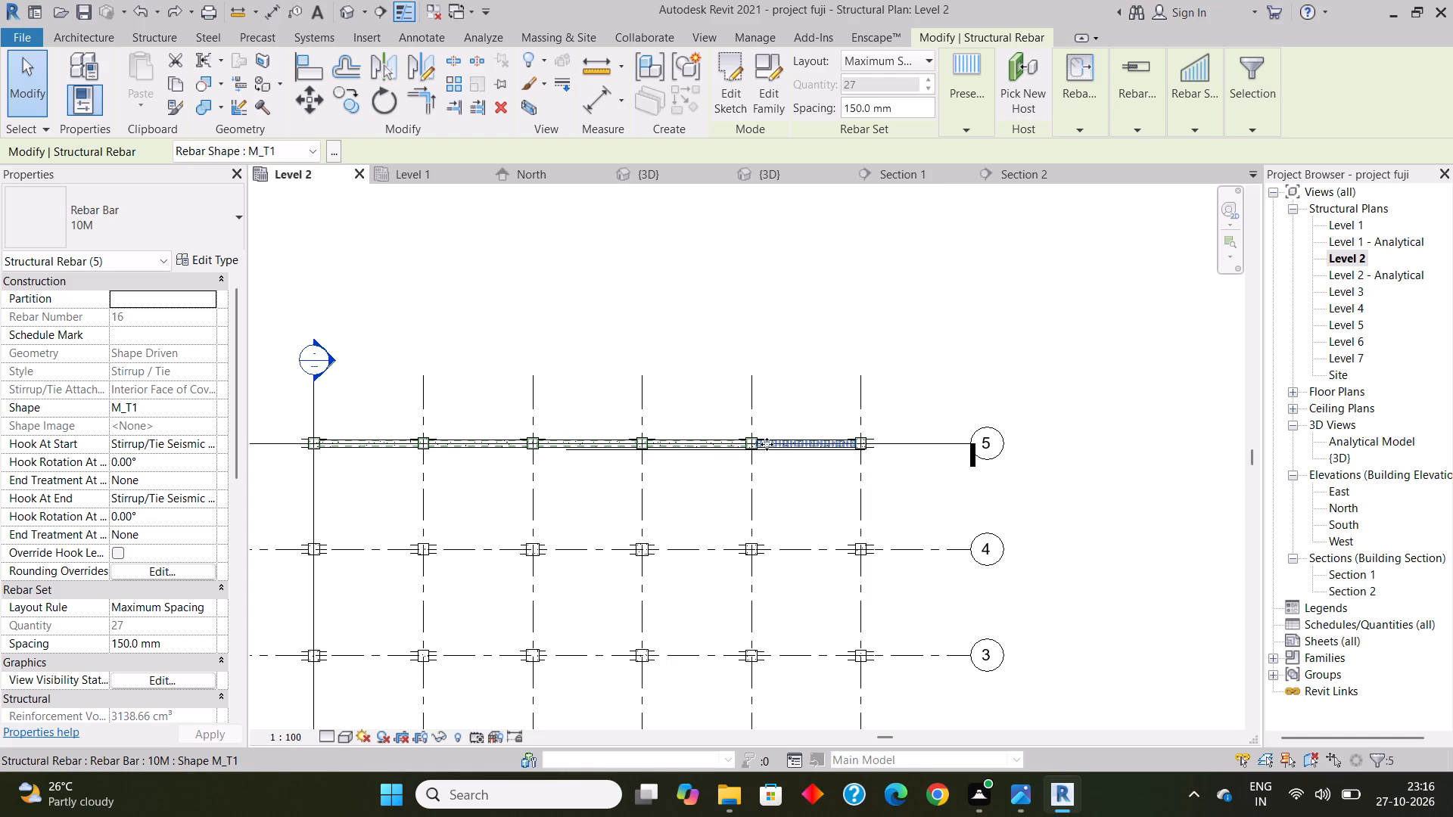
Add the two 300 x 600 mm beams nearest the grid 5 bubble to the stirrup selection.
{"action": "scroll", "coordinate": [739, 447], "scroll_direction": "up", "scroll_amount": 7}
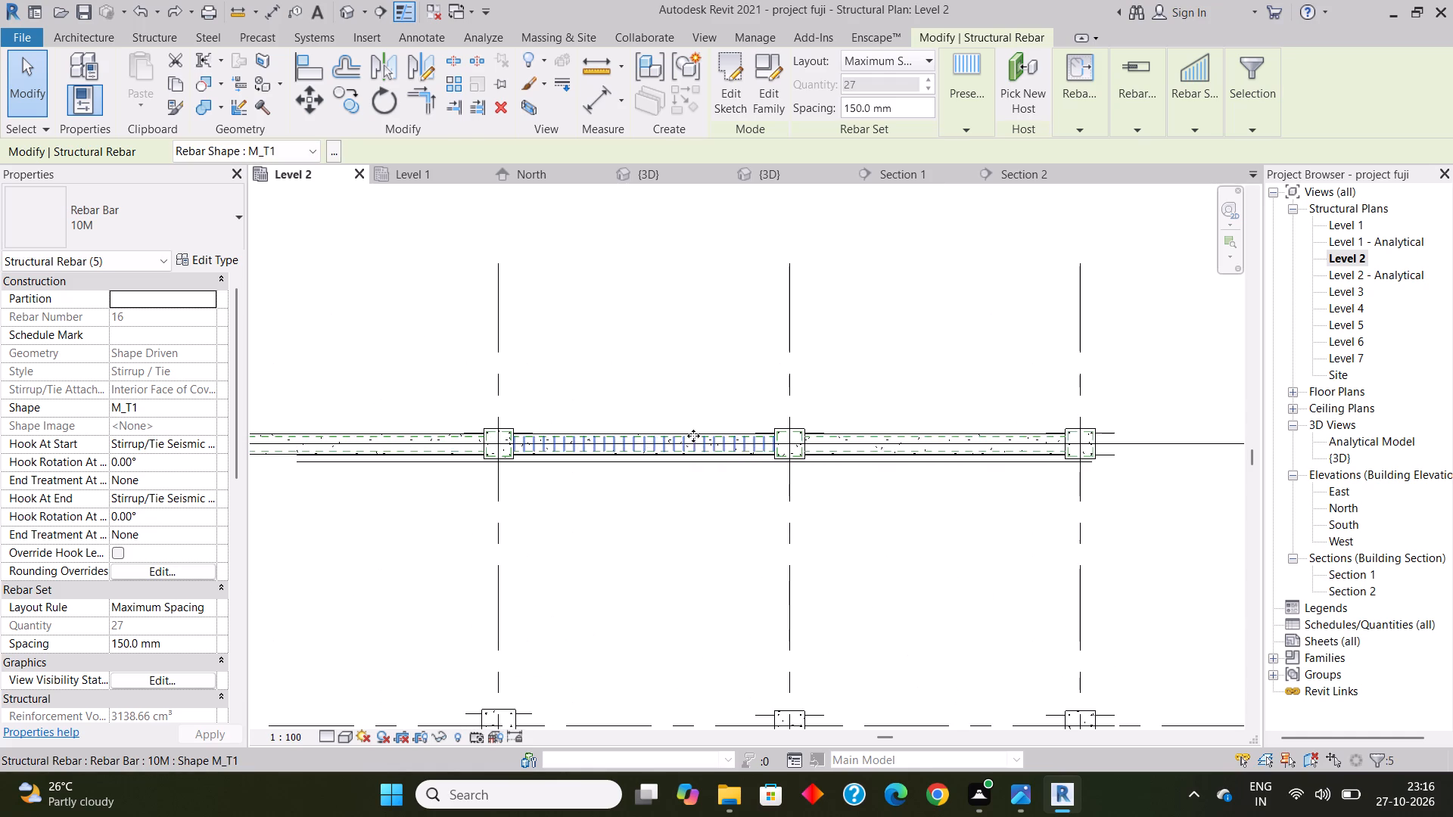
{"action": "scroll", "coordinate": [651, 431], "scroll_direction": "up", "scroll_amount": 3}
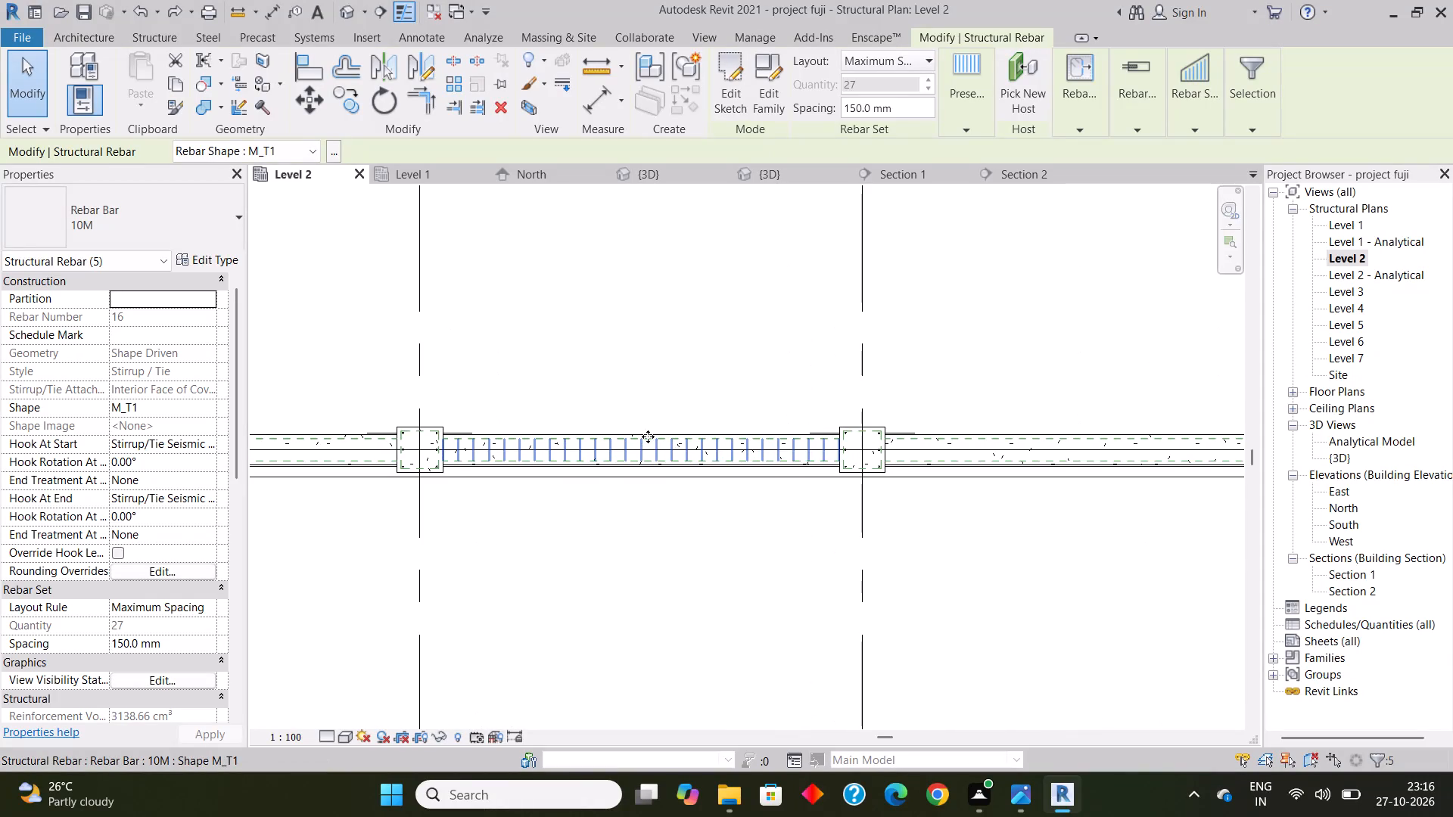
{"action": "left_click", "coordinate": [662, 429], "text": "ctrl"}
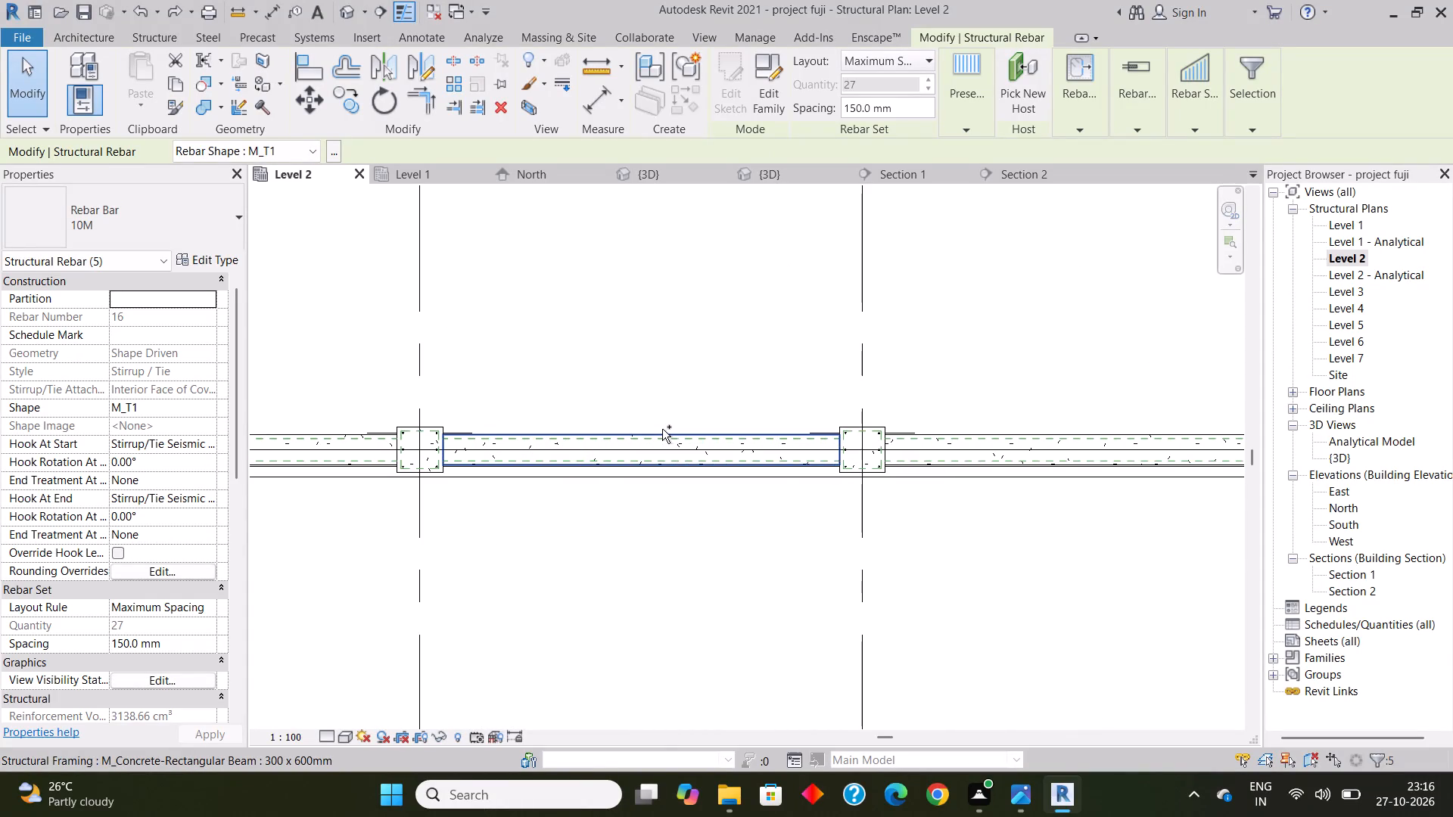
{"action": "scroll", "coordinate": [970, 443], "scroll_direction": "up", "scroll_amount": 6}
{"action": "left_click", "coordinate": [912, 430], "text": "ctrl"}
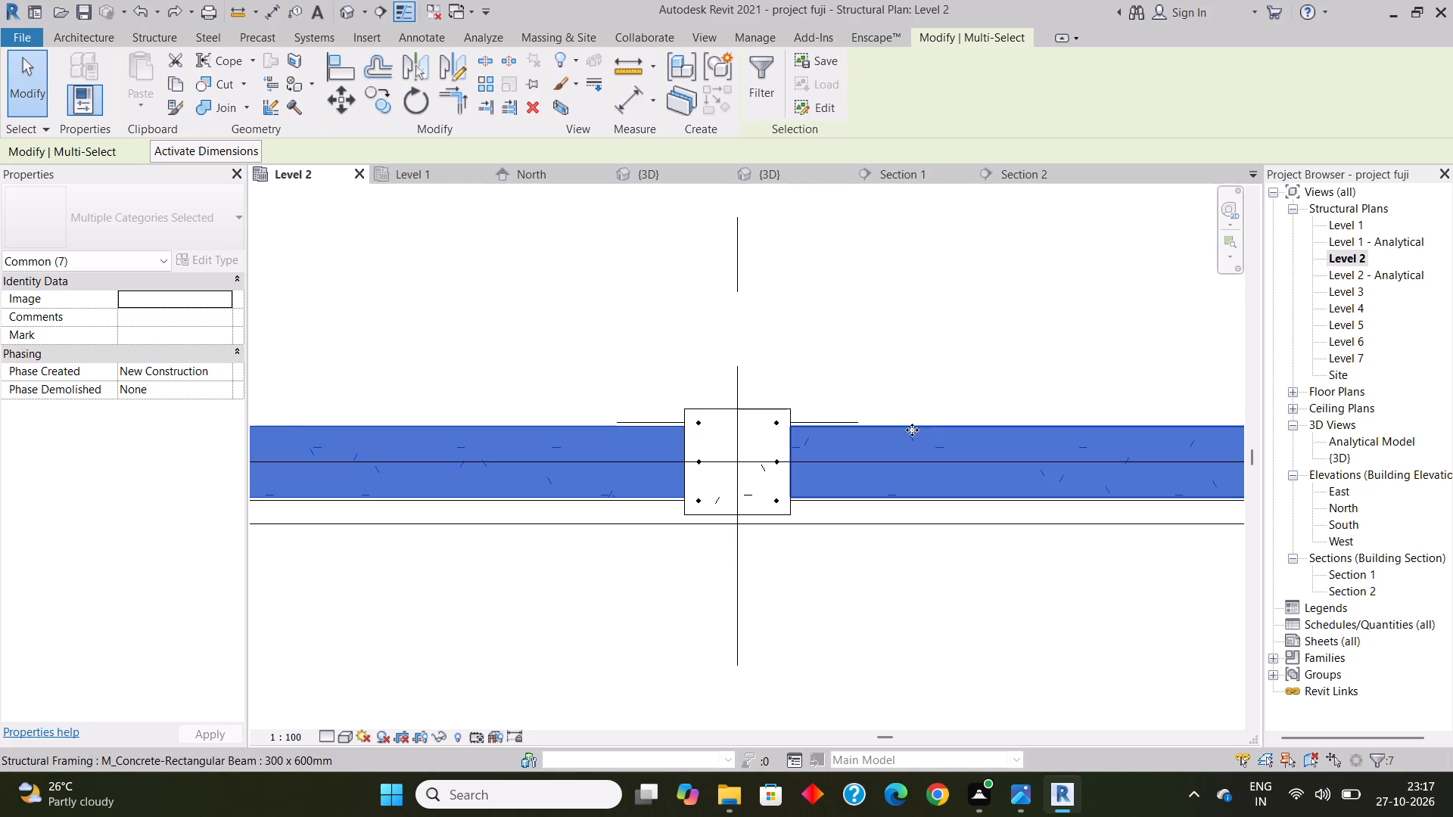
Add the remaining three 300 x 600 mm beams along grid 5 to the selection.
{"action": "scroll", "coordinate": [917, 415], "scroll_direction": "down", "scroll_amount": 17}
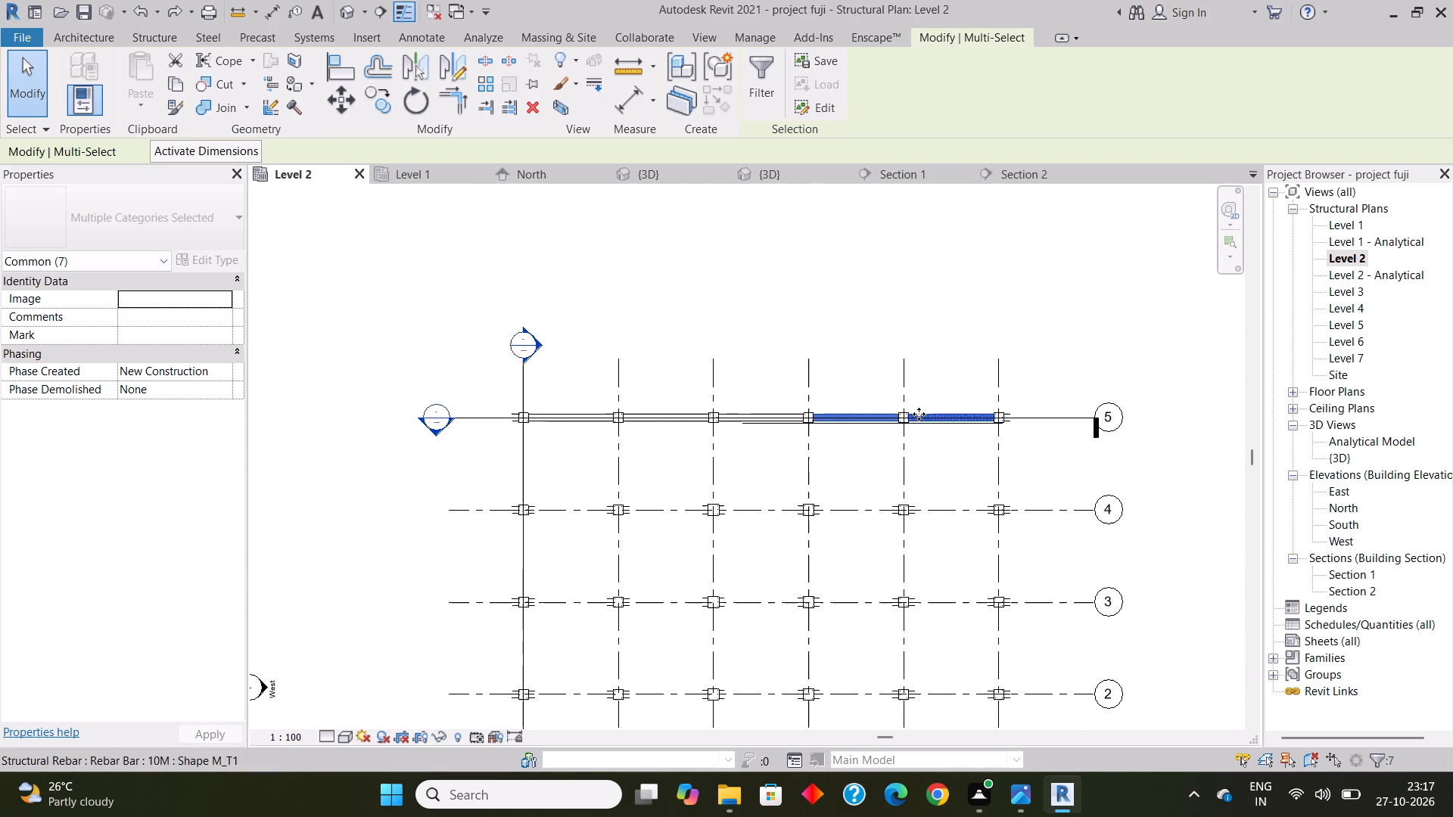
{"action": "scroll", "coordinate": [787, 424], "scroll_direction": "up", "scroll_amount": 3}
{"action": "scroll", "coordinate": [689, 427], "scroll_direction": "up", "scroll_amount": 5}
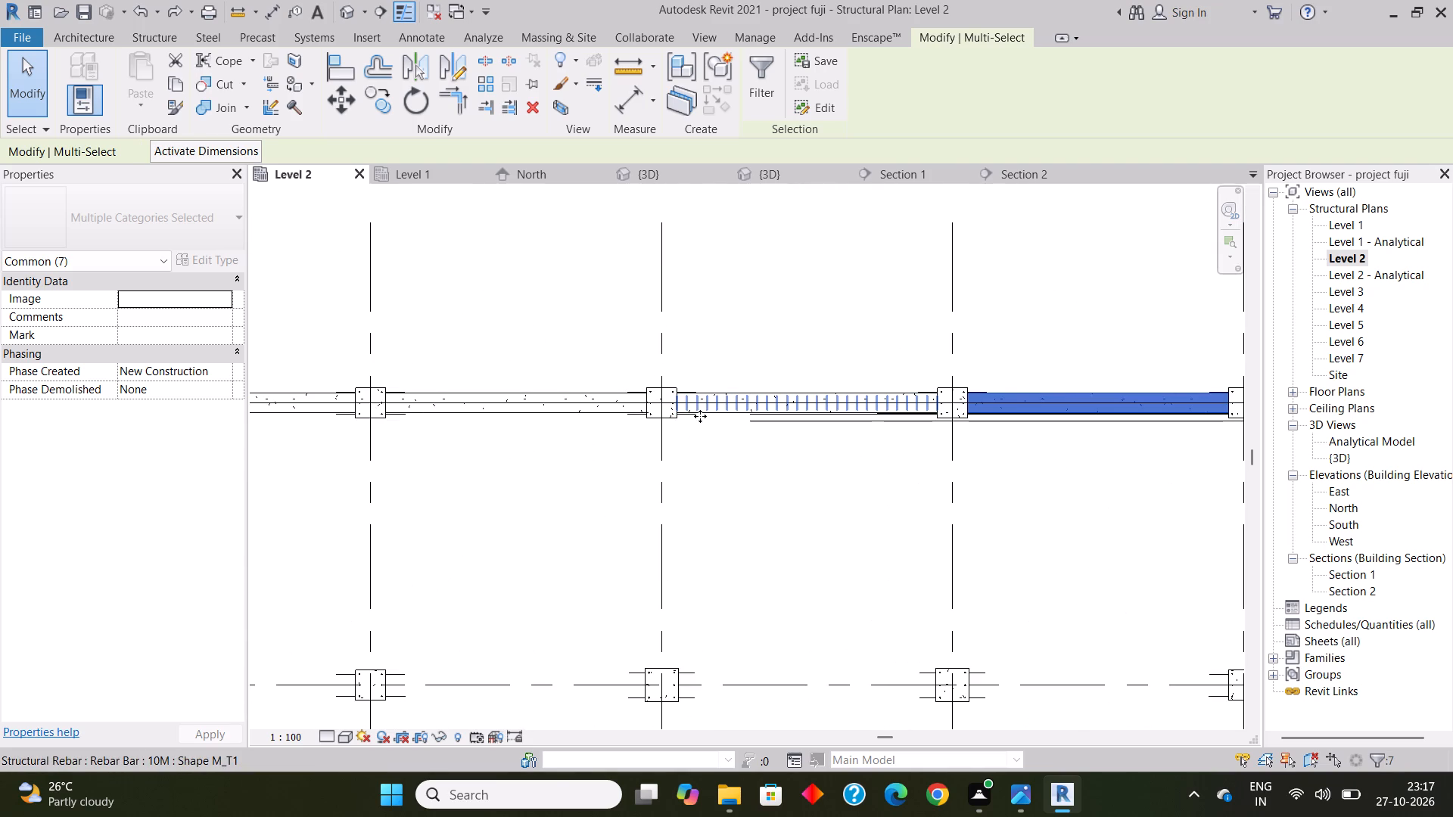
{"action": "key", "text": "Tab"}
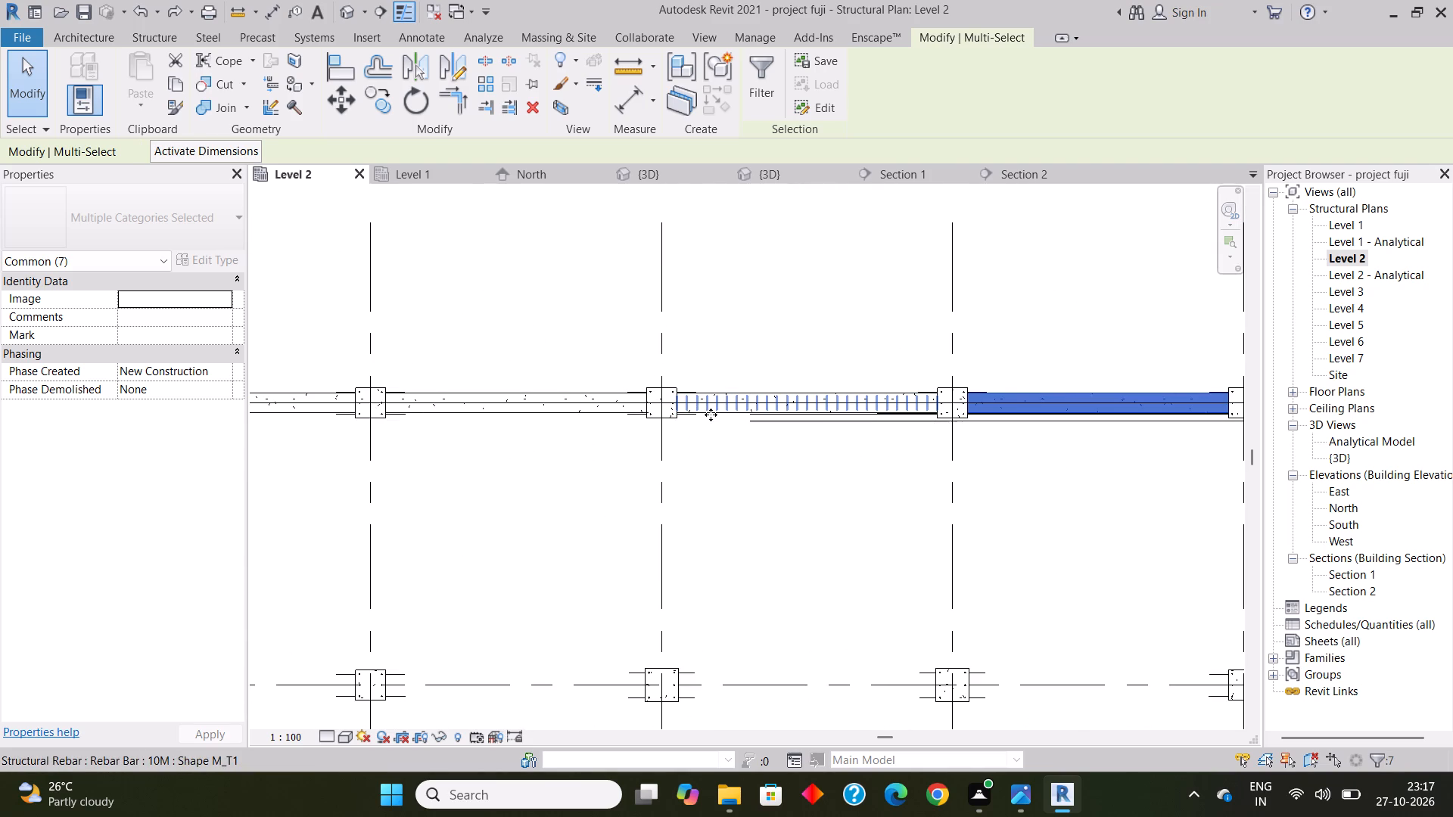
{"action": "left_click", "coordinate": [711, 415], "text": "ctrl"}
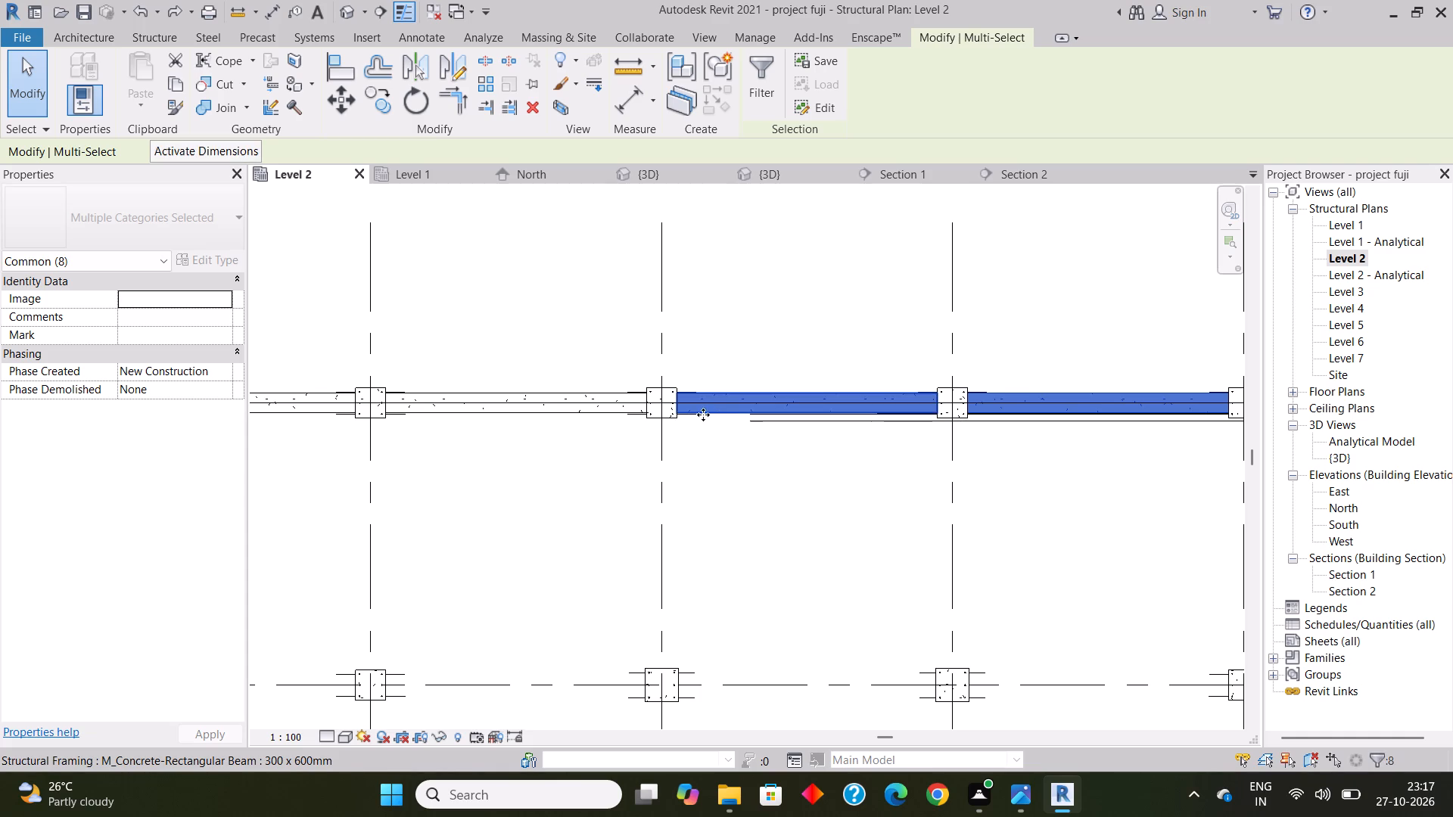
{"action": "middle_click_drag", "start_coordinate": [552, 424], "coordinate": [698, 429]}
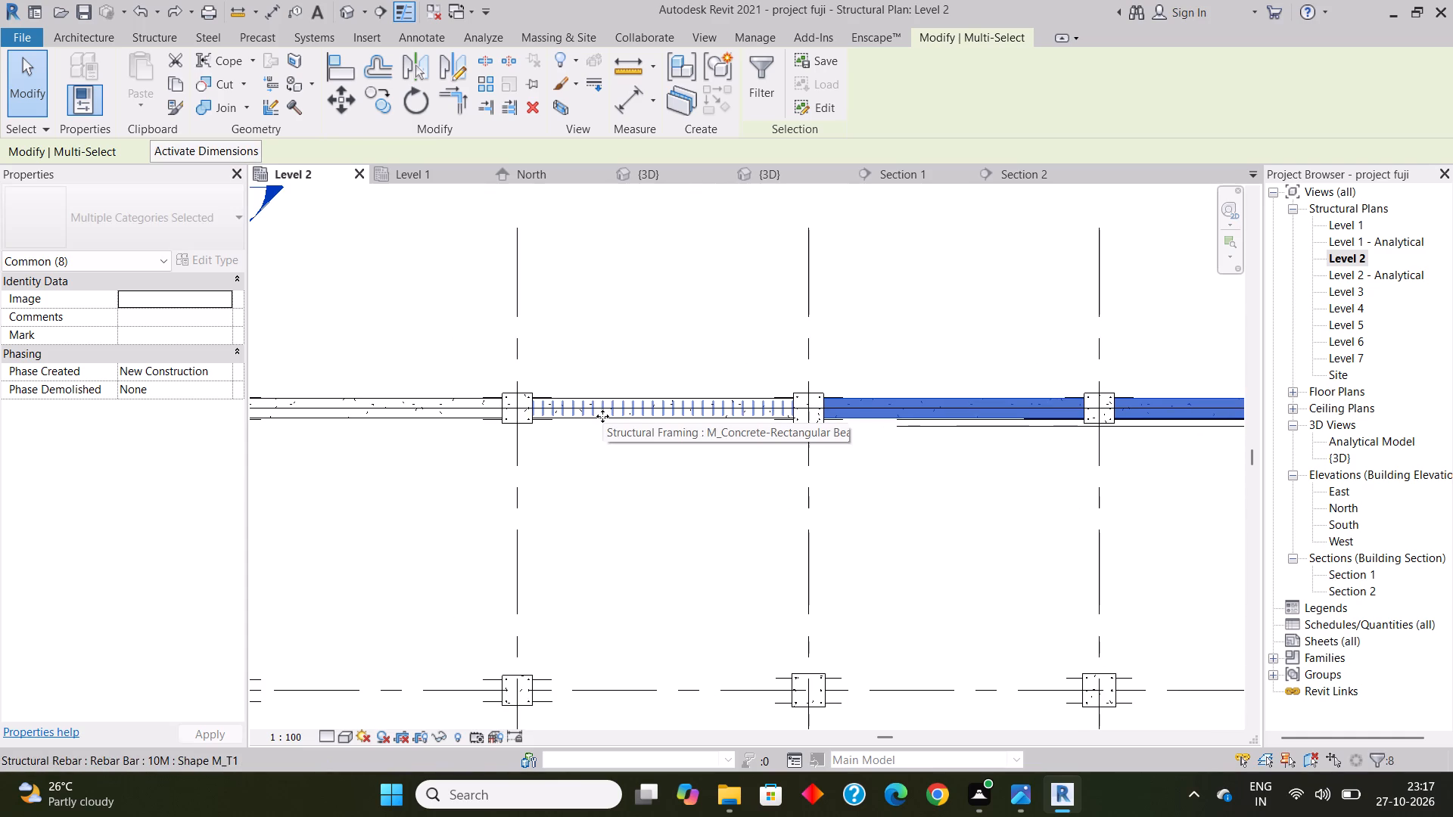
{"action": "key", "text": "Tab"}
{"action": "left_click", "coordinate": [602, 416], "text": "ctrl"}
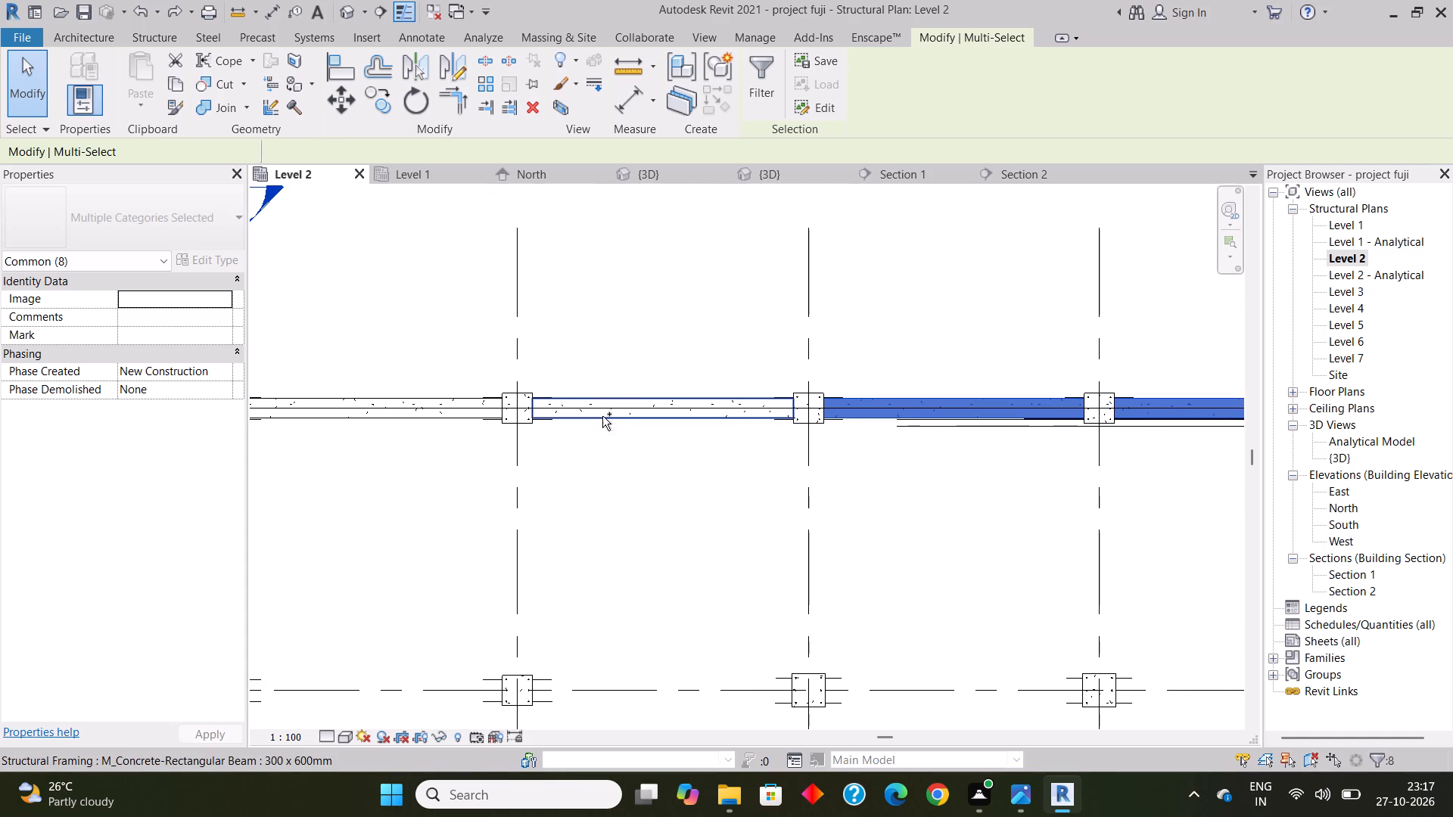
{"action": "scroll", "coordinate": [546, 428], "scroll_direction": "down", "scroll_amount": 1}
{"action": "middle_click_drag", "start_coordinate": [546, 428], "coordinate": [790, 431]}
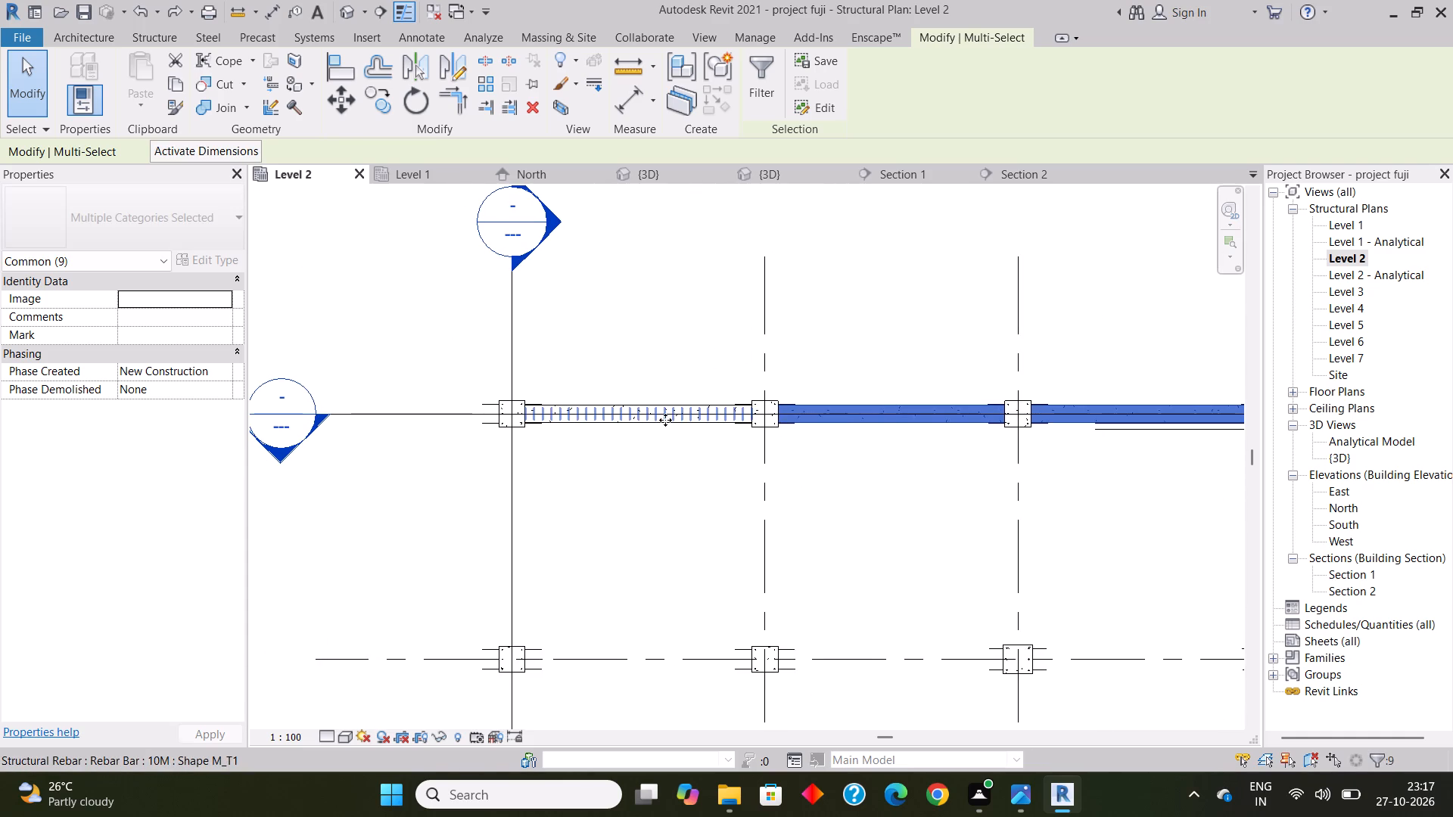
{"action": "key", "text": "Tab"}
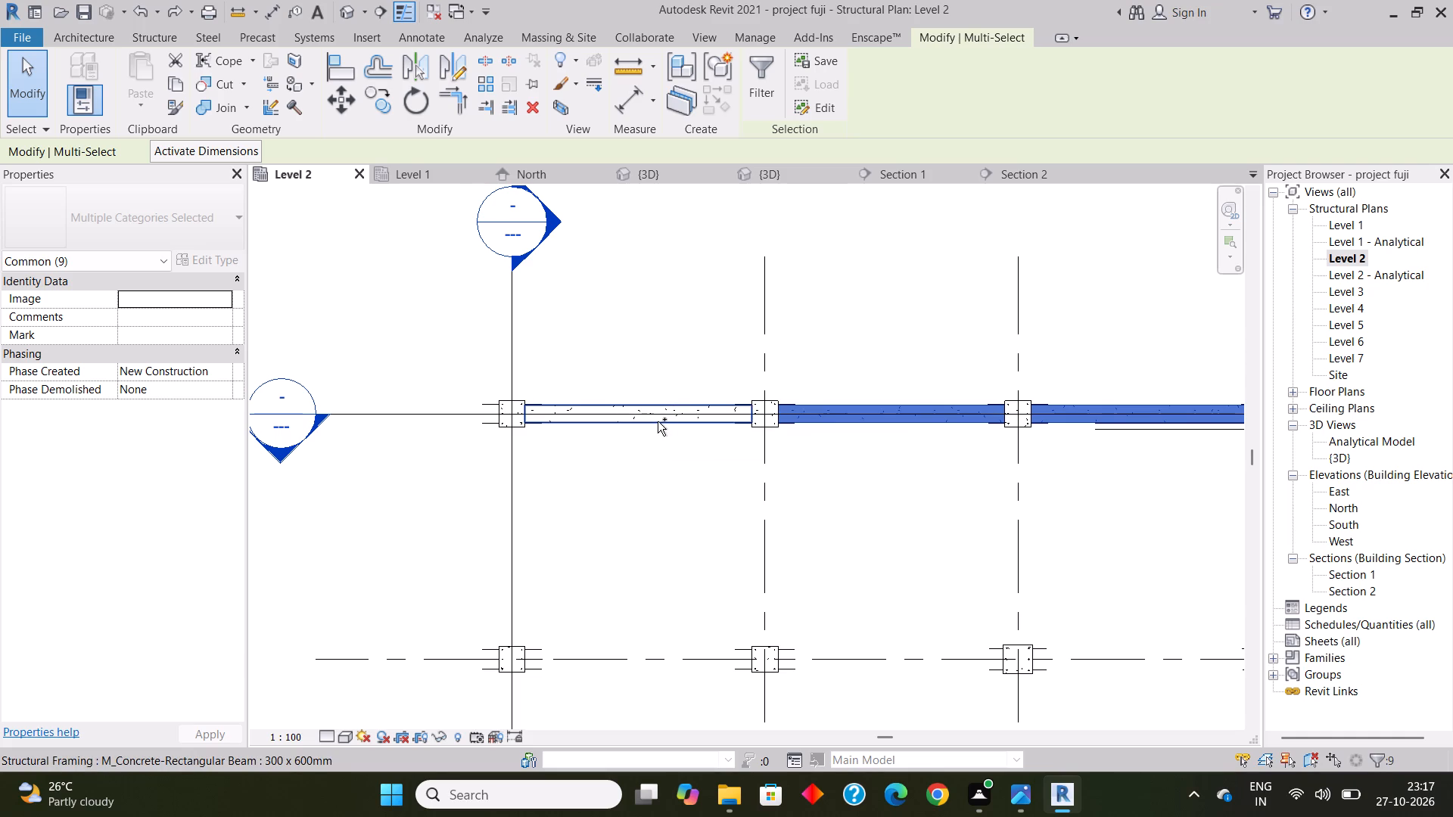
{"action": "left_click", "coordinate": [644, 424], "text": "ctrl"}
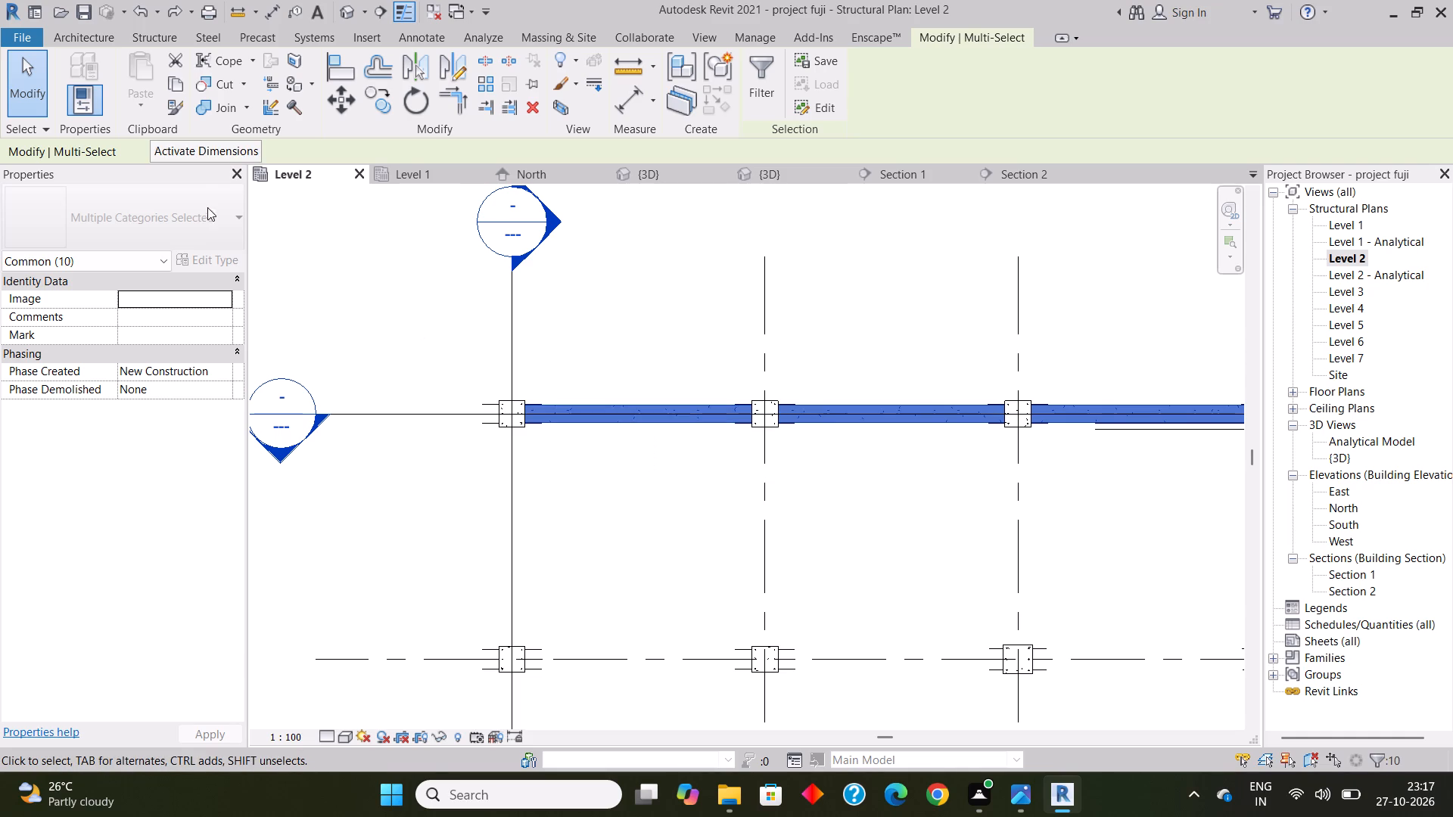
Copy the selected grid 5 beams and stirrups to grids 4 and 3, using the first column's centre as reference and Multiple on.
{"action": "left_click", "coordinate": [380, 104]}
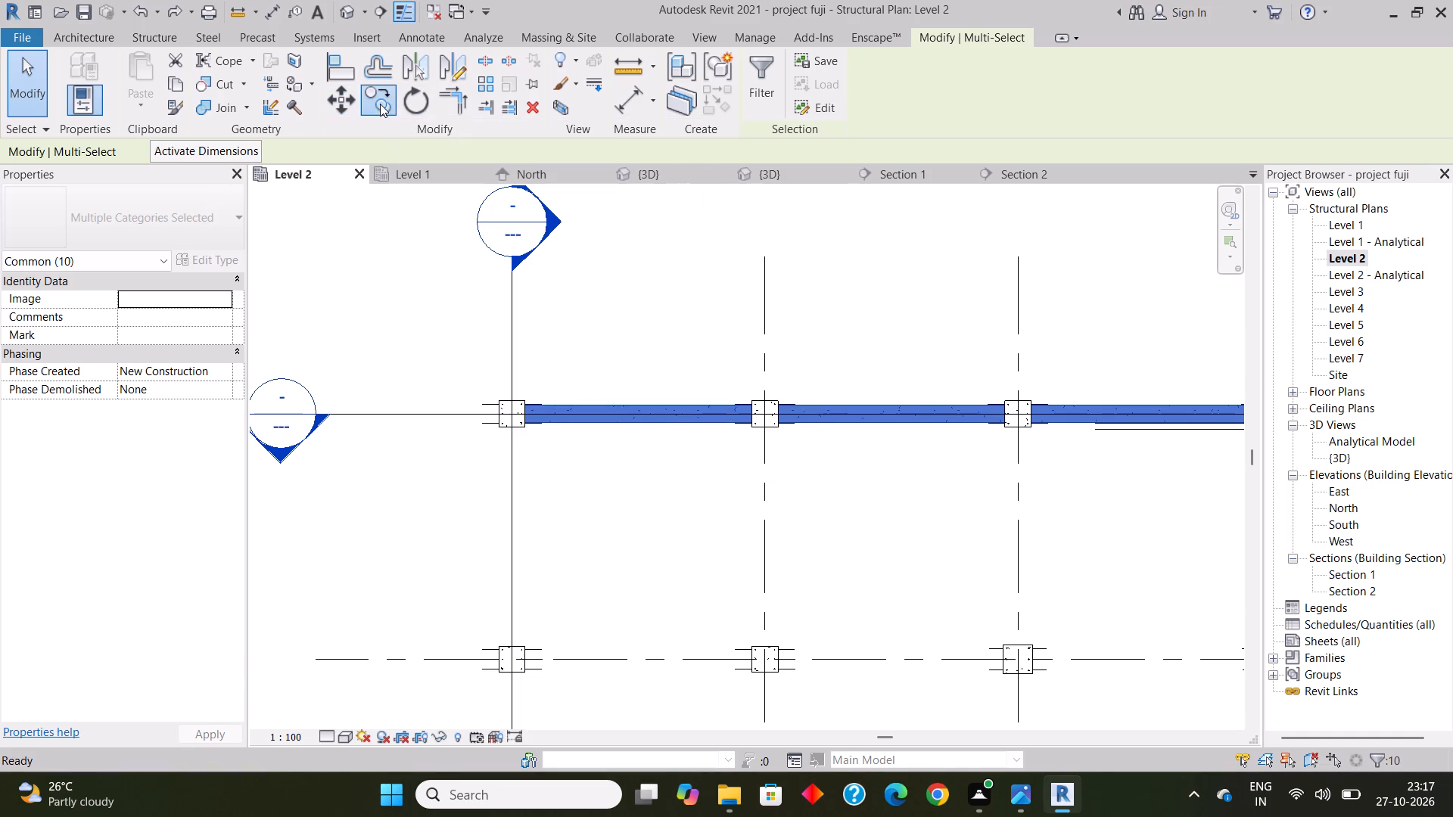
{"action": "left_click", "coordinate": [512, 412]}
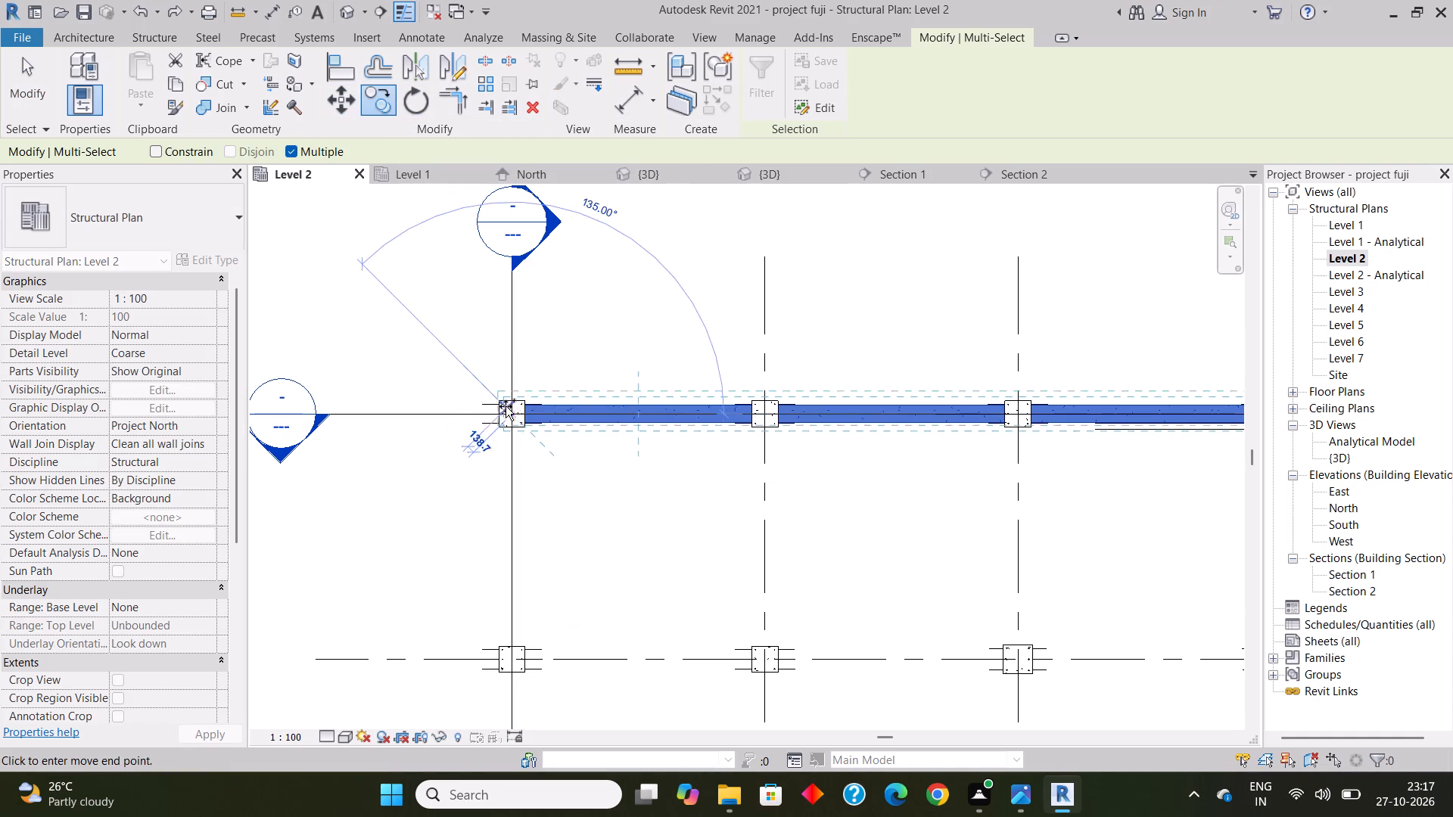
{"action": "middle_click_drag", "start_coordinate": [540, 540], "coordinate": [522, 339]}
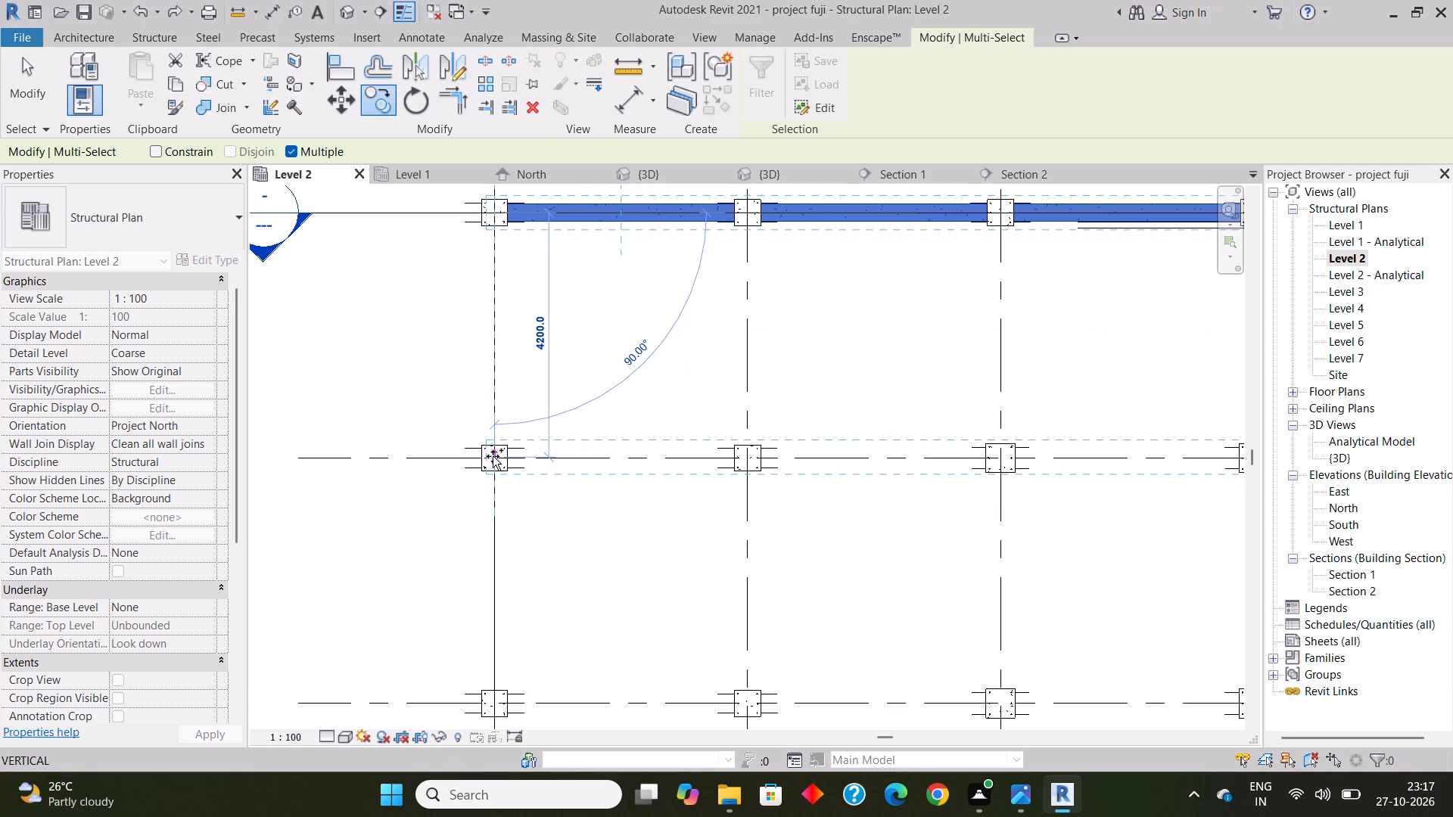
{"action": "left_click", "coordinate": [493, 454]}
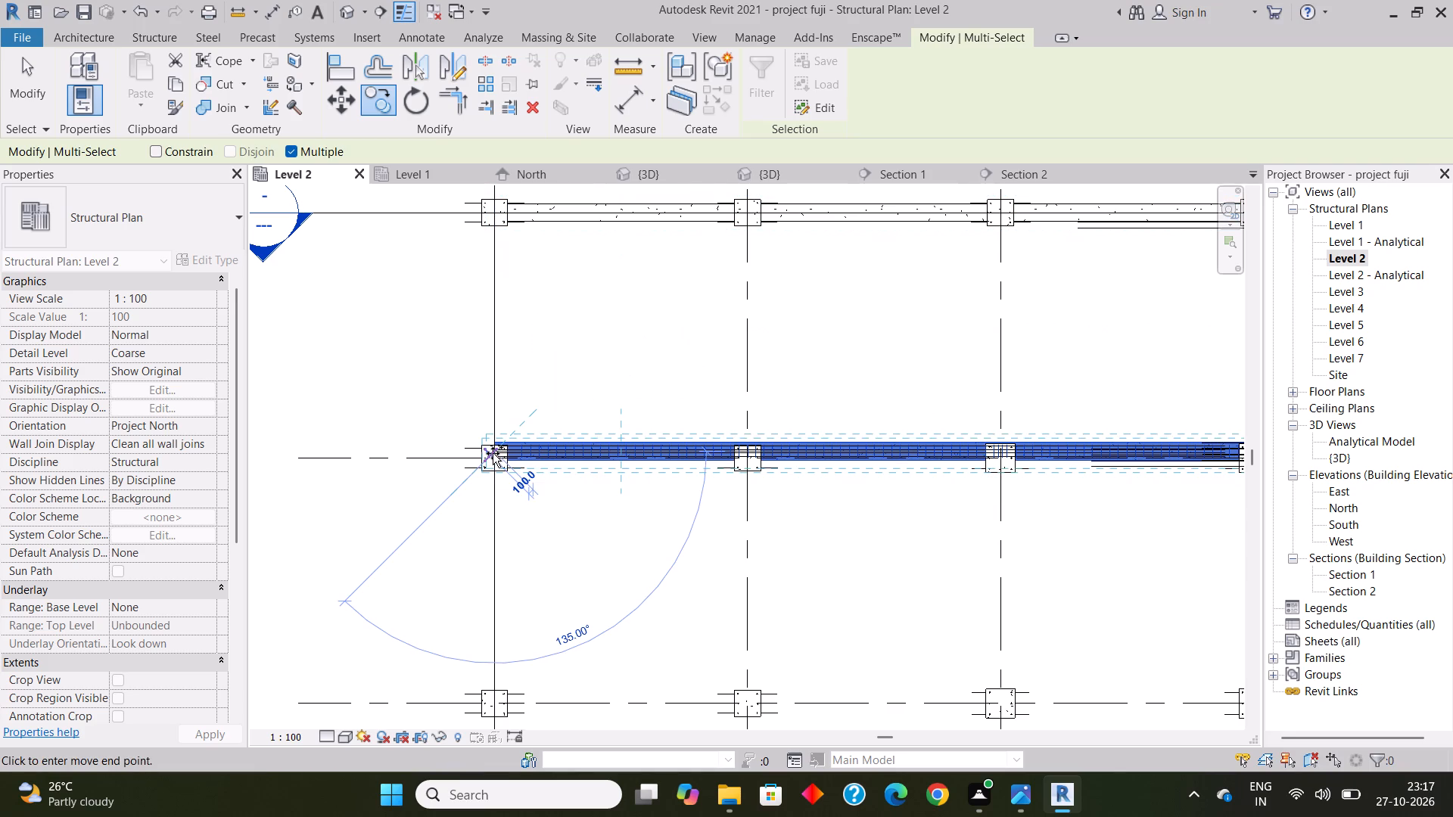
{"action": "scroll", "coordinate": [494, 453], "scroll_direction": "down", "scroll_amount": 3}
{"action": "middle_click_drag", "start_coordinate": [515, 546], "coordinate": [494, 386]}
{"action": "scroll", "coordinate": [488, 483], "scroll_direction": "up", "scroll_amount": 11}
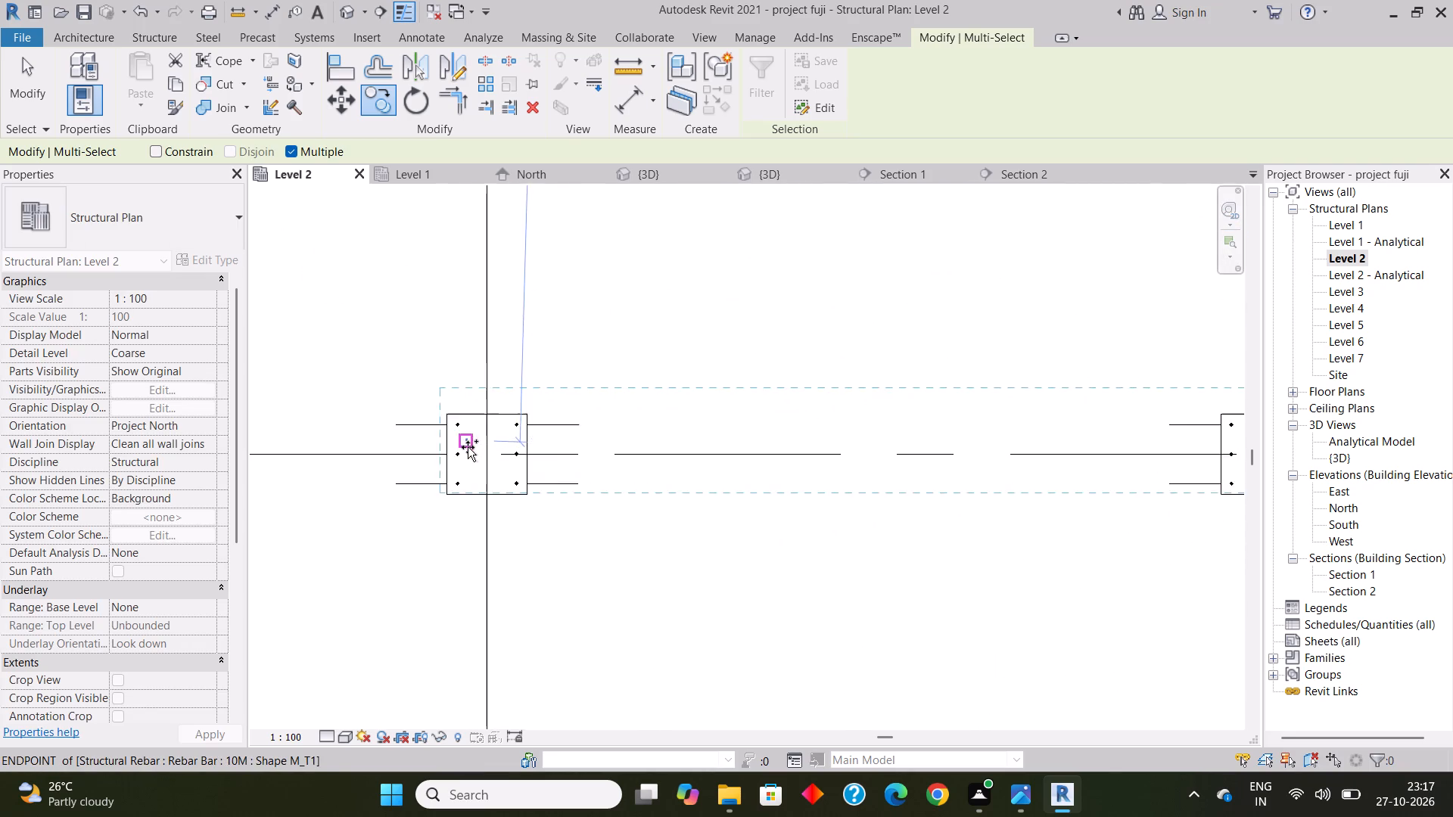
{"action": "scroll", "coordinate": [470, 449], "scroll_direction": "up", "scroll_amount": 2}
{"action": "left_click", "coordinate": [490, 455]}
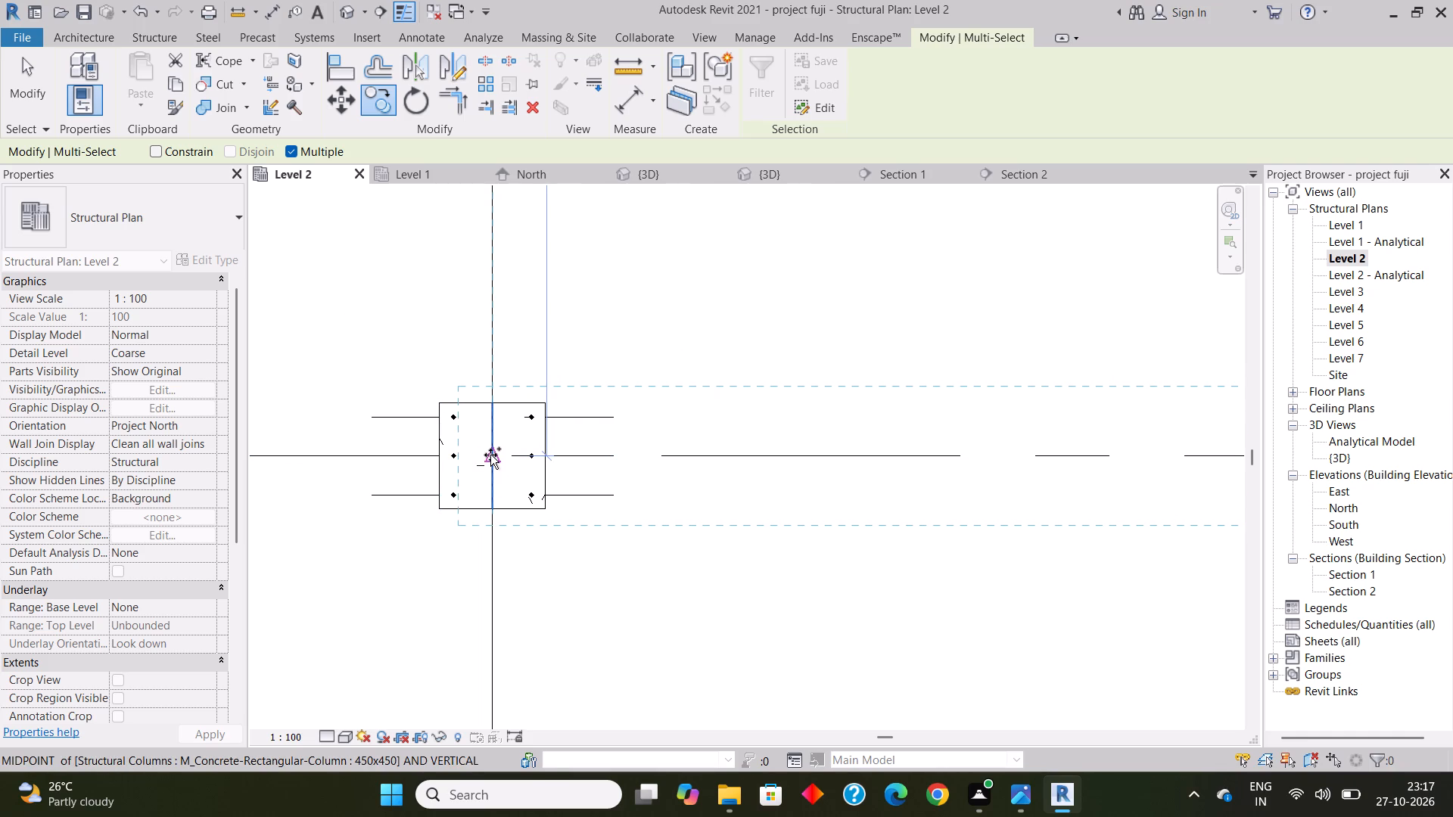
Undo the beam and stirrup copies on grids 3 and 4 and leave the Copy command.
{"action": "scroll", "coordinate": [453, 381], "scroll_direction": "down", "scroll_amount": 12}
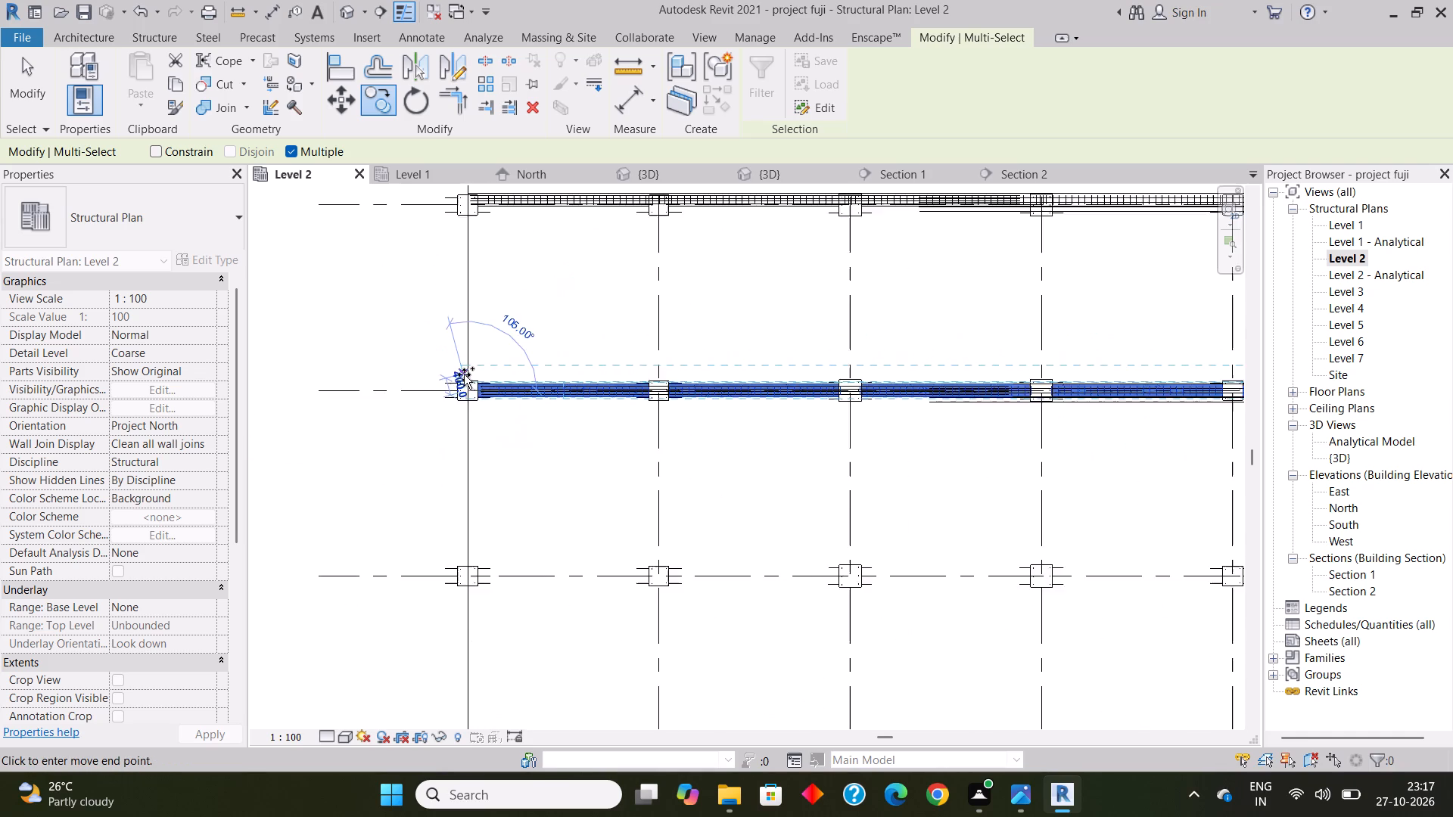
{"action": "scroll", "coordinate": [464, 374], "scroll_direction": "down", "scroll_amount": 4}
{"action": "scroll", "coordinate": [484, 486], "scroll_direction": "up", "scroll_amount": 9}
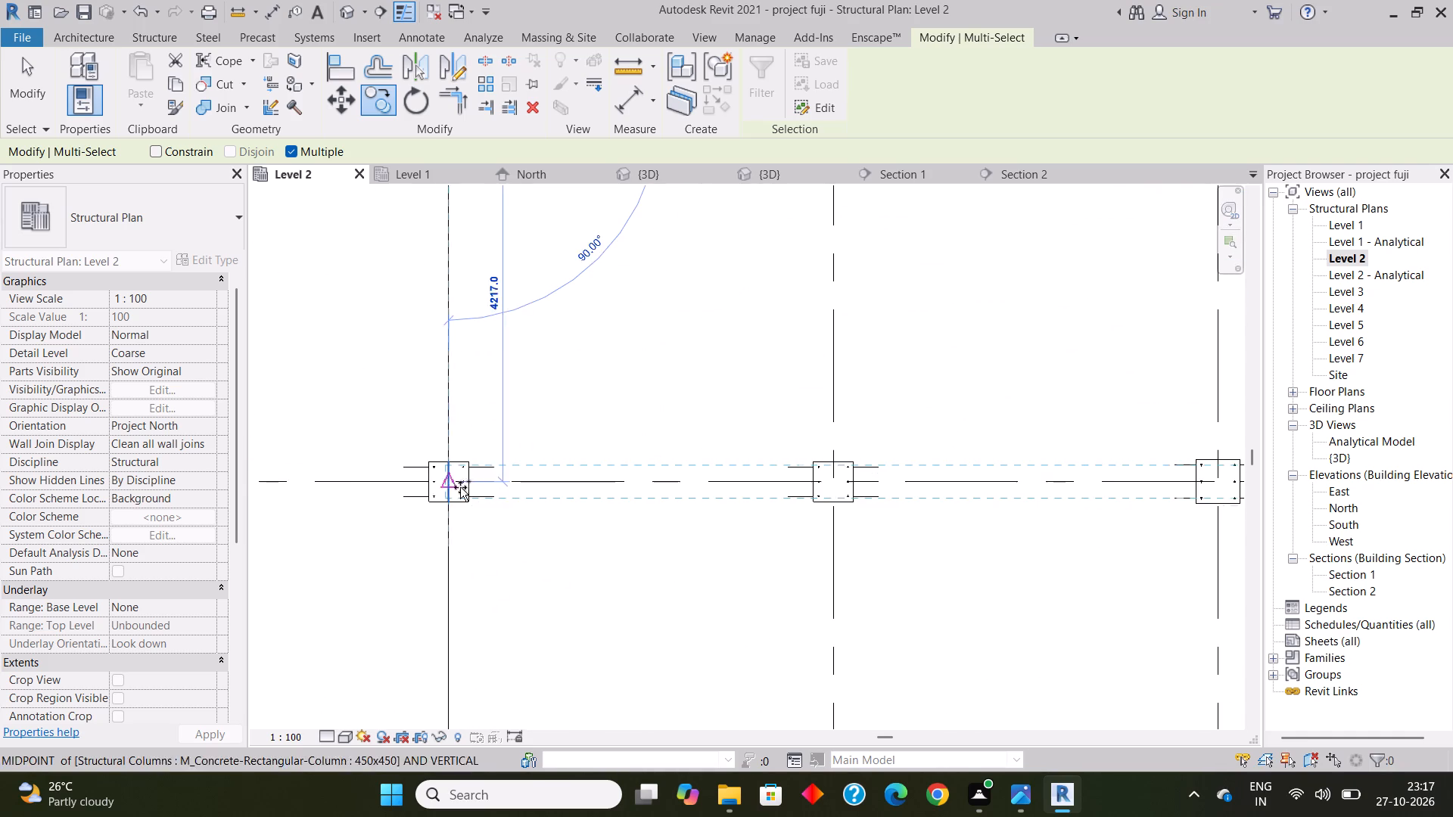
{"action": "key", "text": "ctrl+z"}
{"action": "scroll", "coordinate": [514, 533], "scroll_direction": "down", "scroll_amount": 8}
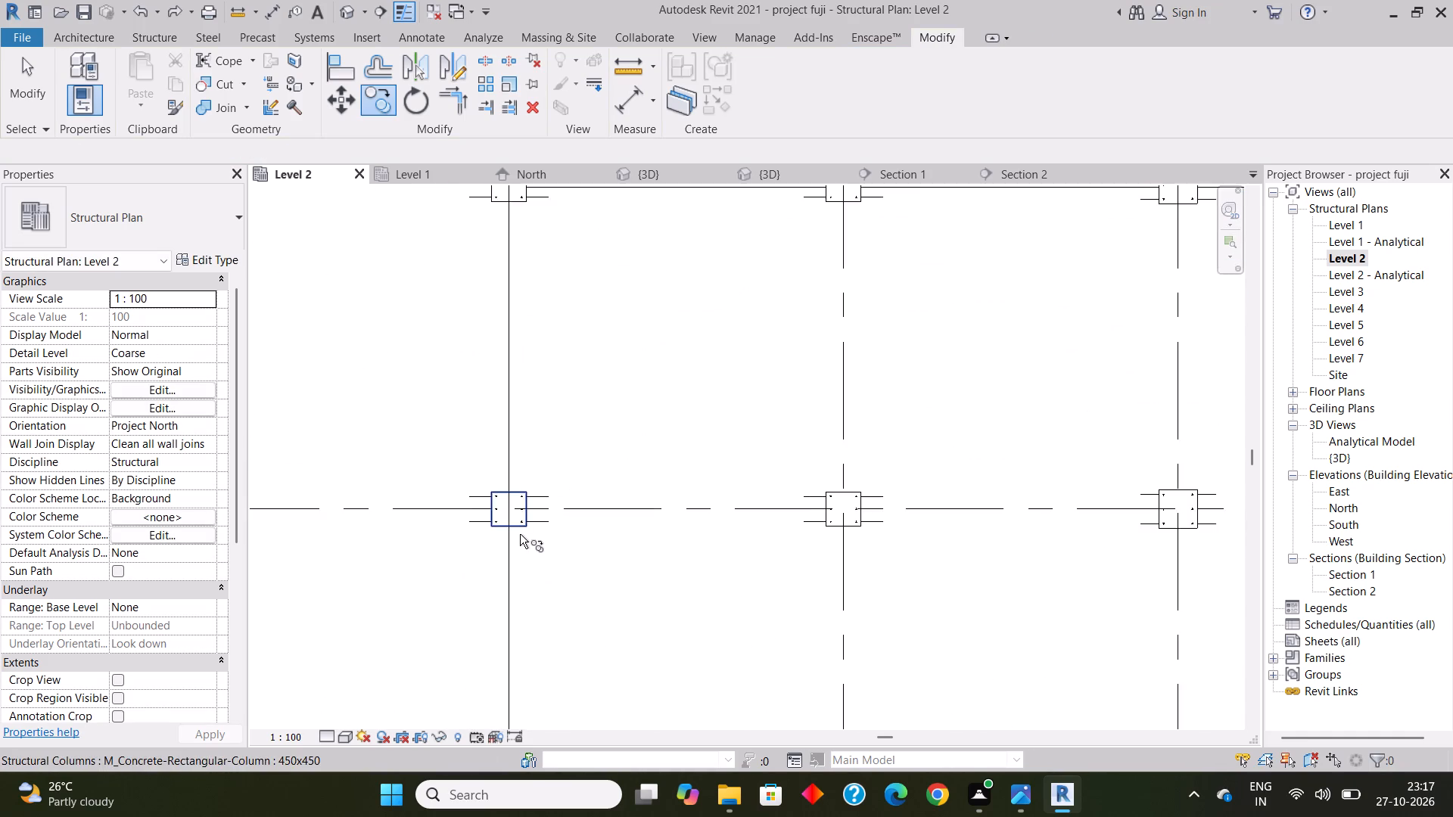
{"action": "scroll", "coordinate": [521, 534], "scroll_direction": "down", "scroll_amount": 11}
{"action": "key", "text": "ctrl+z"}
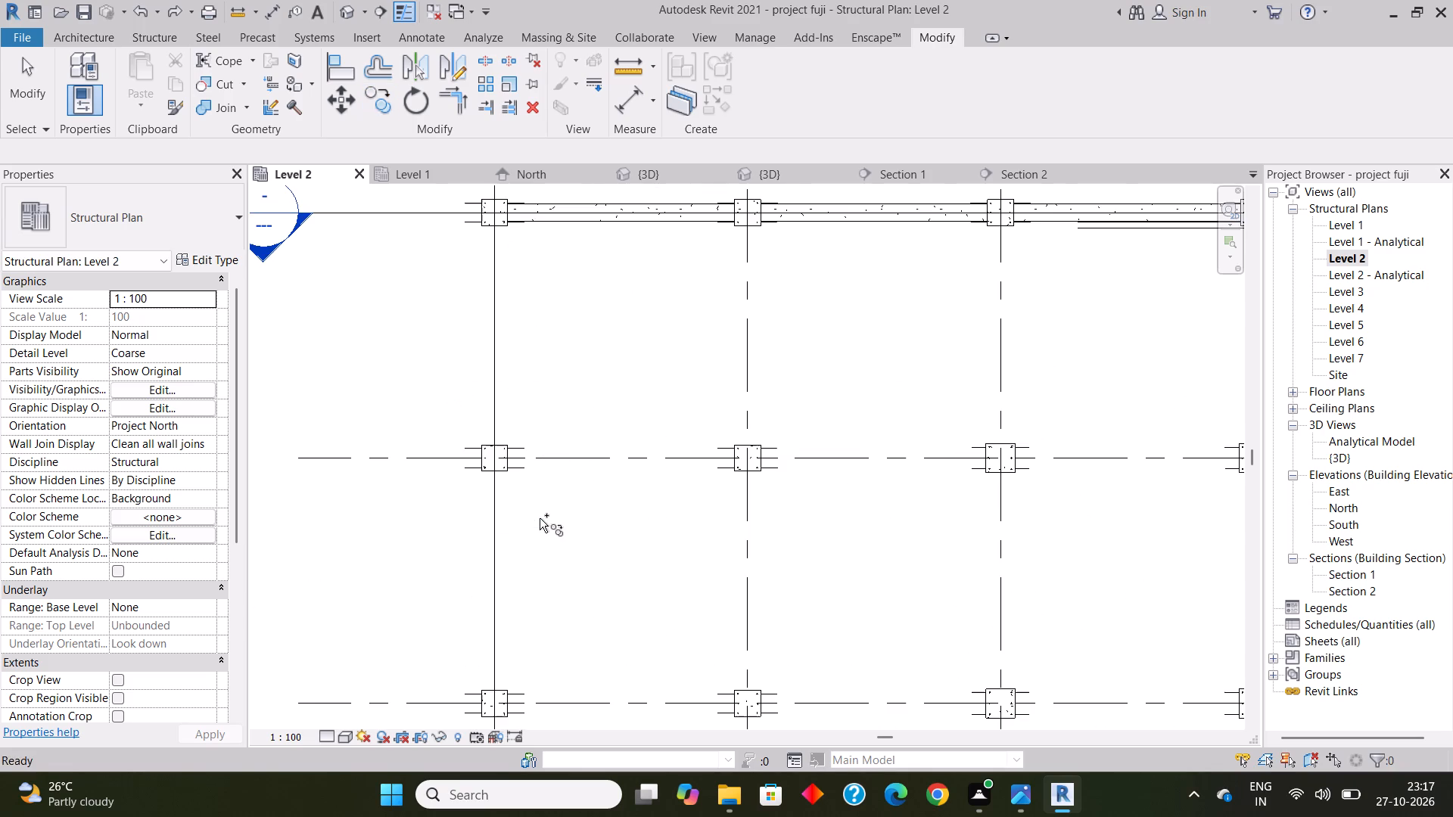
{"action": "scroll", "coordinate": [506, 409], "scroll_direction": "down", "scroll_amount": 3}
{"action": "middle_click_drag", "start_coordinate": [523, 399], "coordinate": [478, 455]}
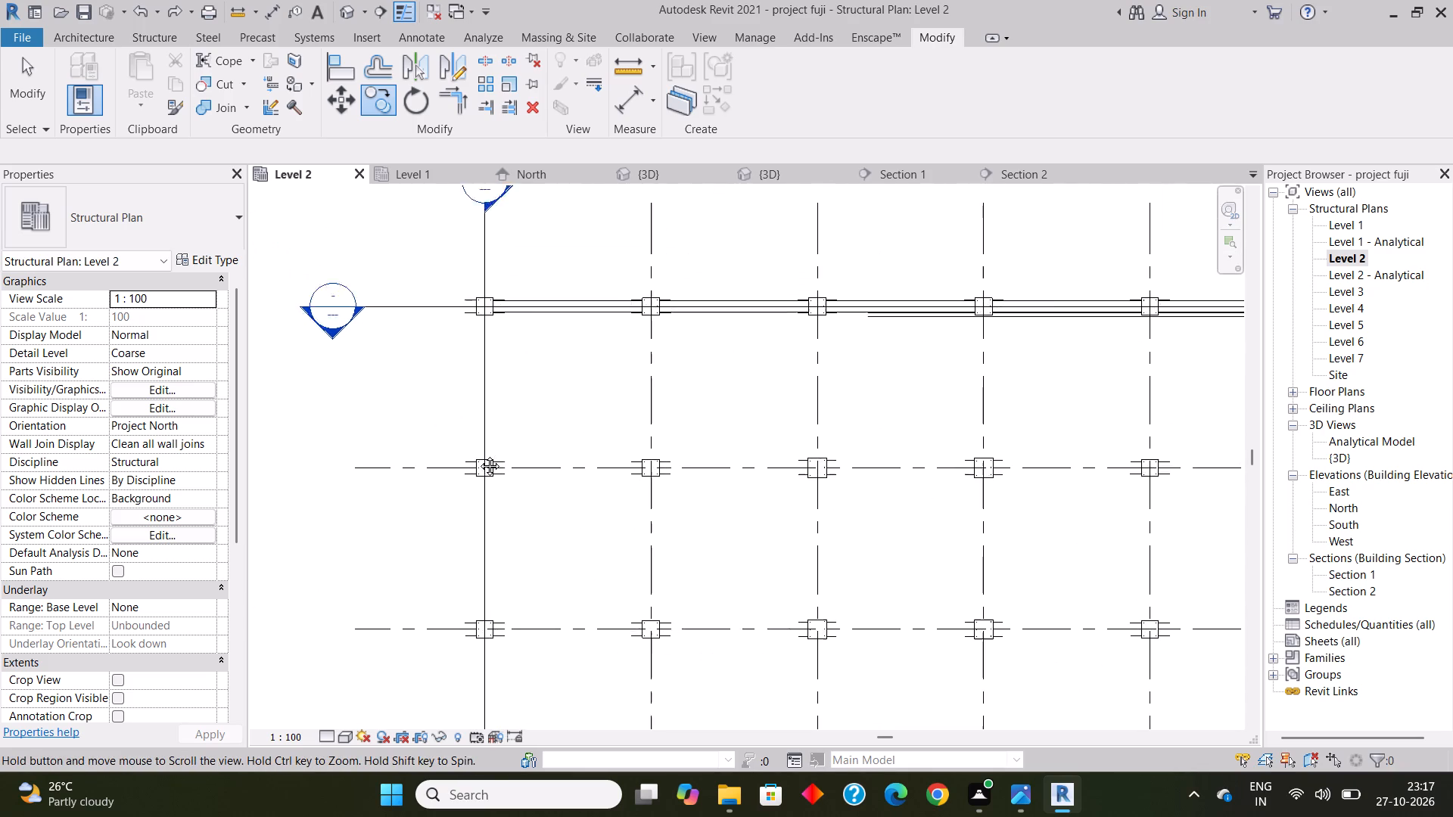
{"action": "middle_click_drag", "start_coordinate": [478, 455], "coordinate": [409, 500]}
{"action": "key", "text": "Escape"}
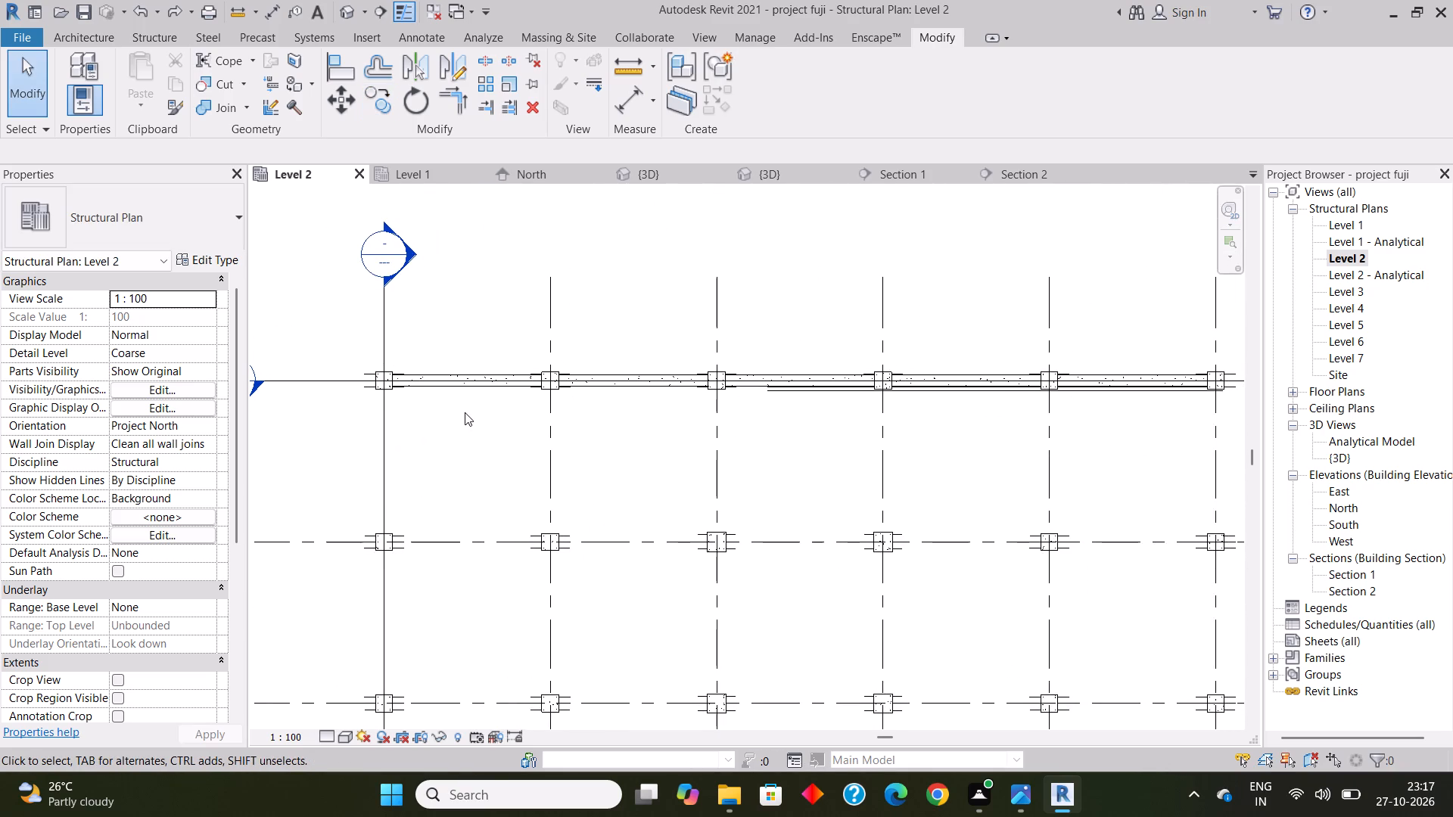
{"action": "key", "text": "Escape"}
Copy the five 300 x 600 mm beams on grid 5 to grid 4 with Multiple on, from their endpoint at the grid A column.
{"action": "left_click", "coordinate": [467, 390]}
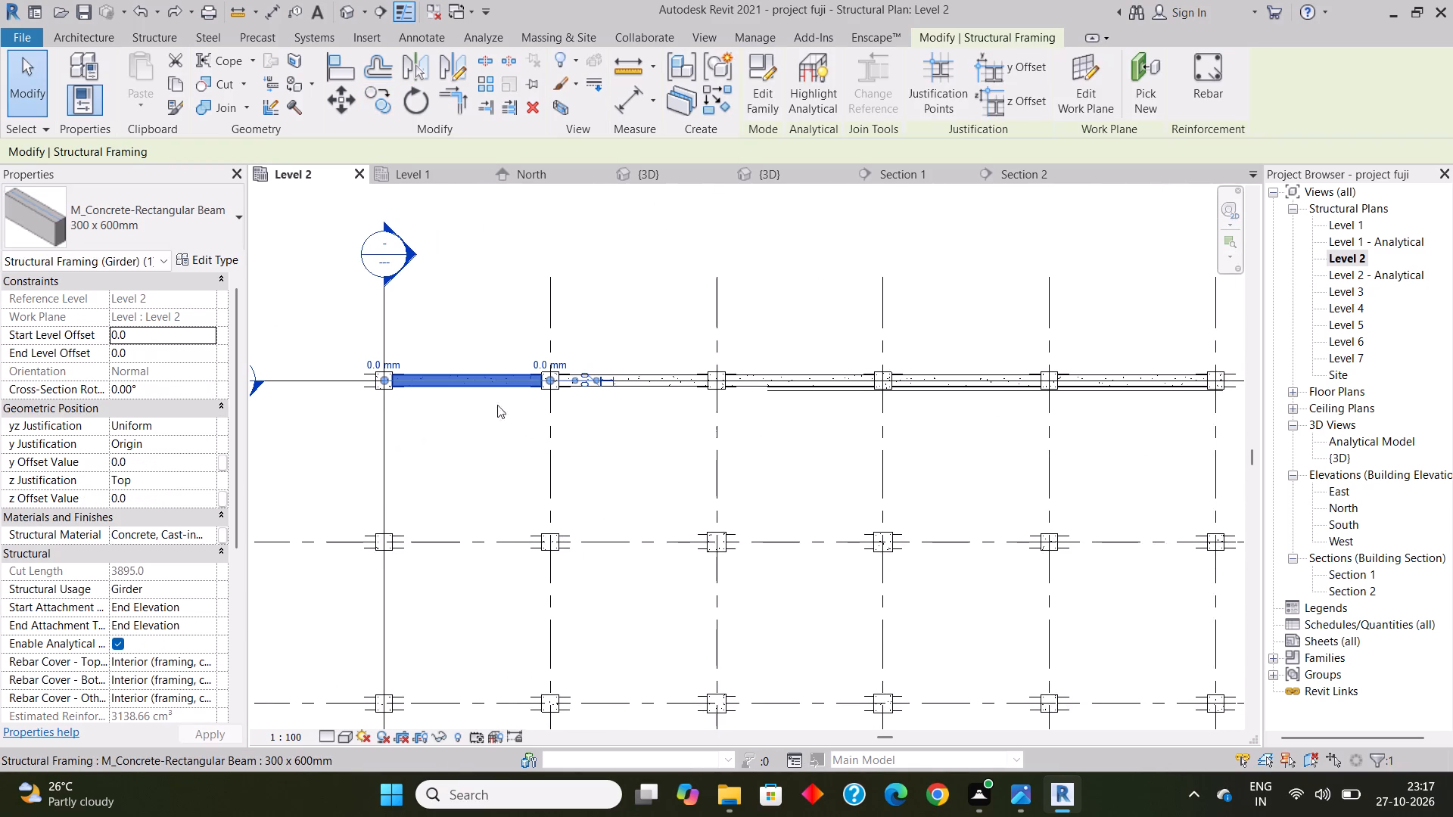
{"action": "left_click", "coordinate": [650, 387], "text": "ctrl"}
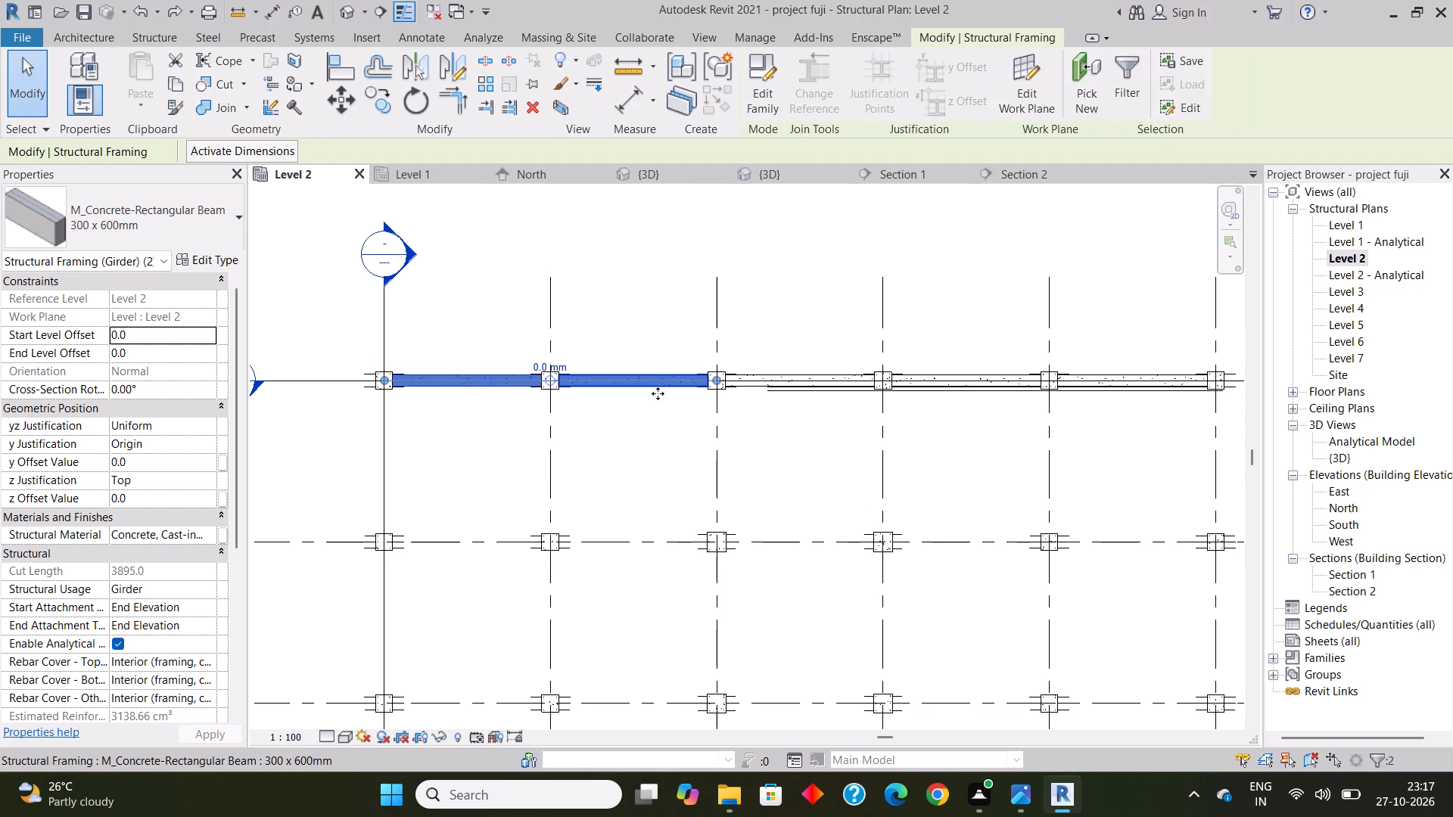
{"action": "left_click", "coordinate": [751, 387], "text": "ctrl"}
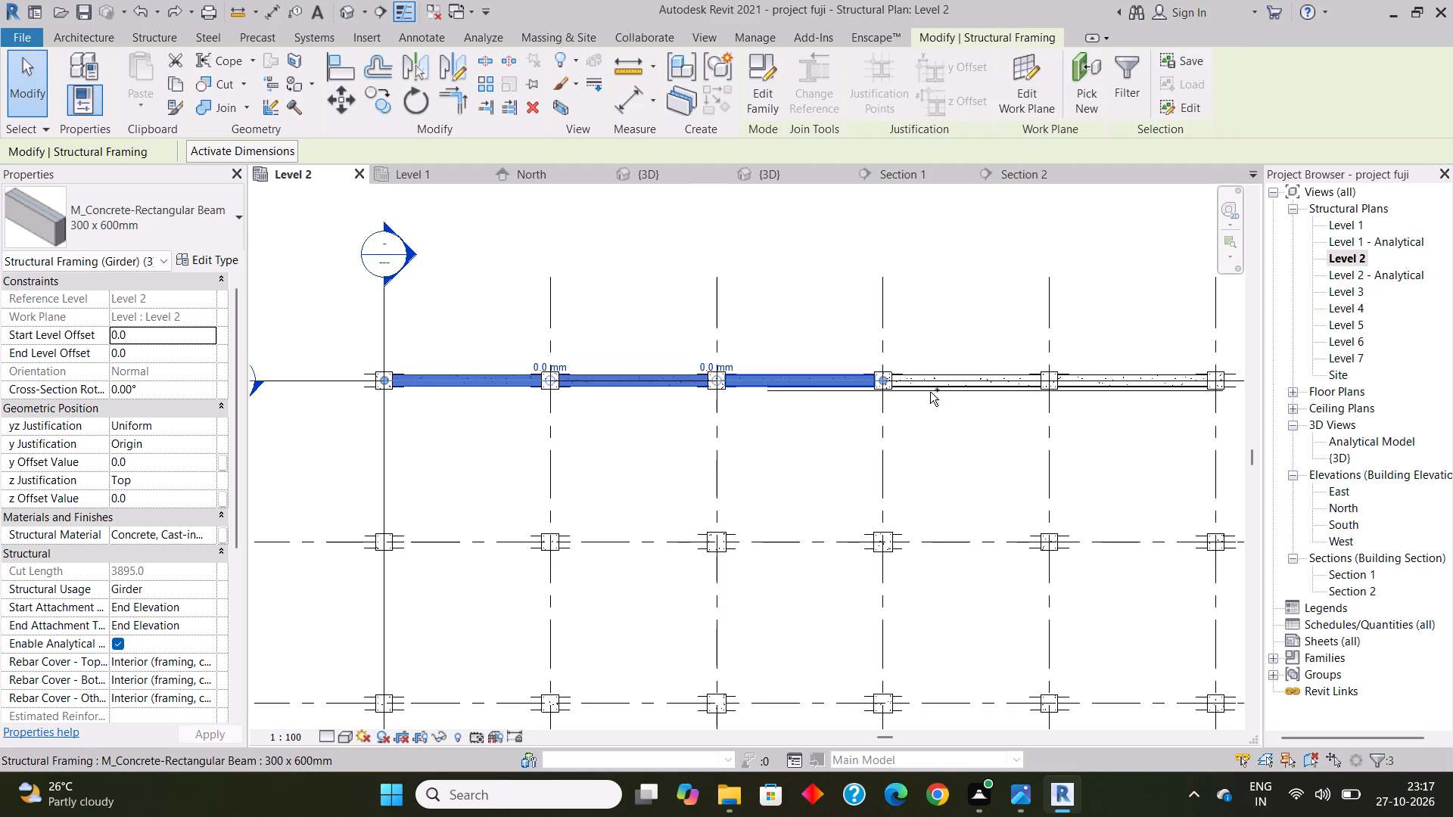
{"action": "middle_click_drag", "start_coordinate": [1013, 400], "coordinate": [911, 428]}
{"action": "left_click", "coordinate": [899, 399], "text": "ctrl"}
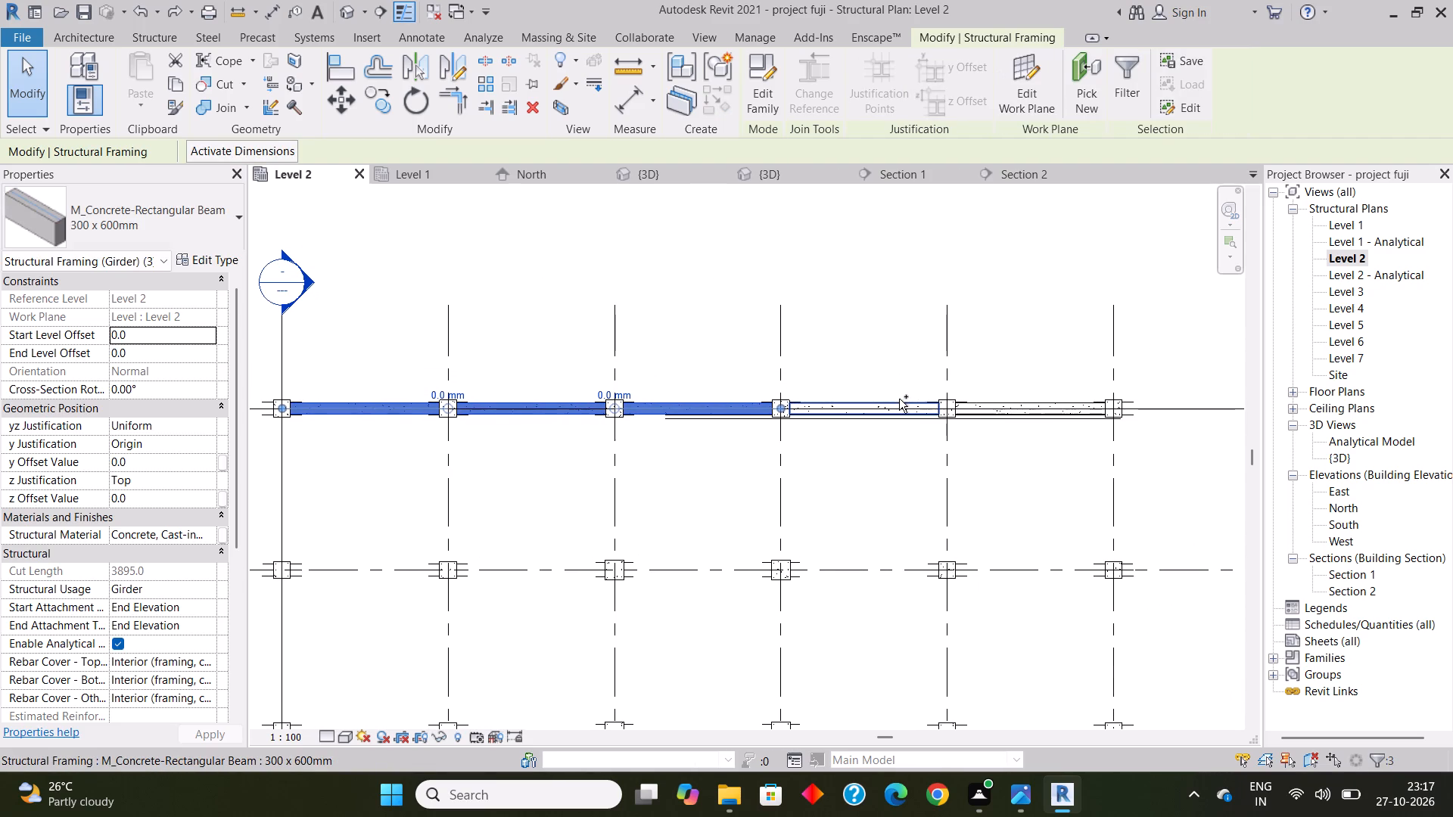
{"action": "left_click", "coordinate": [974, 398], "text": "ctrl"}
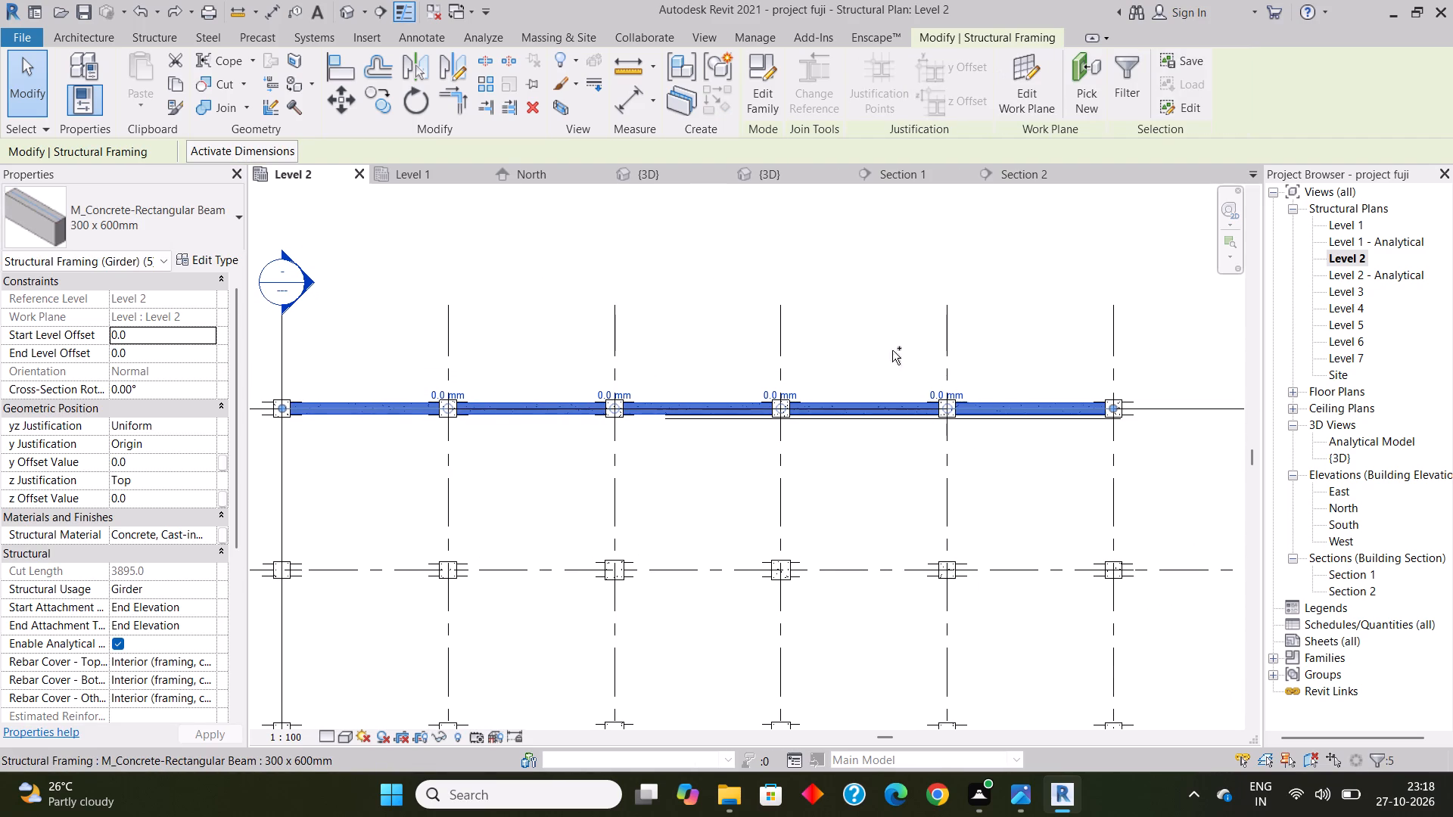
{"action": "left_click", "coordinate": [375, 94]}
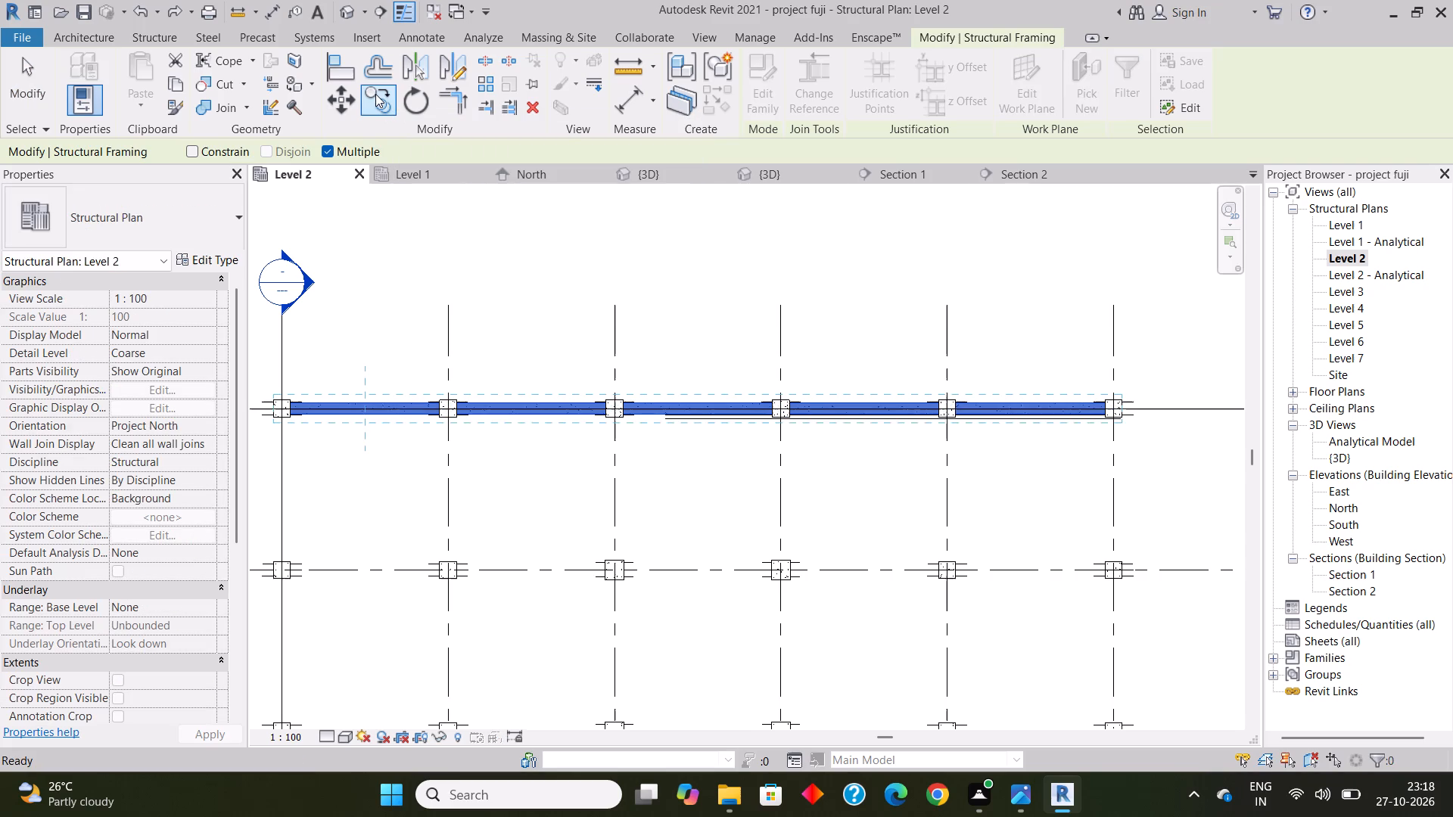
{"action": "scroll", "coordinate": [420, 441], "scroll_direction": "down", "scroll_amount": 2}
{"action": "middle_click_drag", "start_coordinate": [415, 439], "coordinate": [602, 376]}
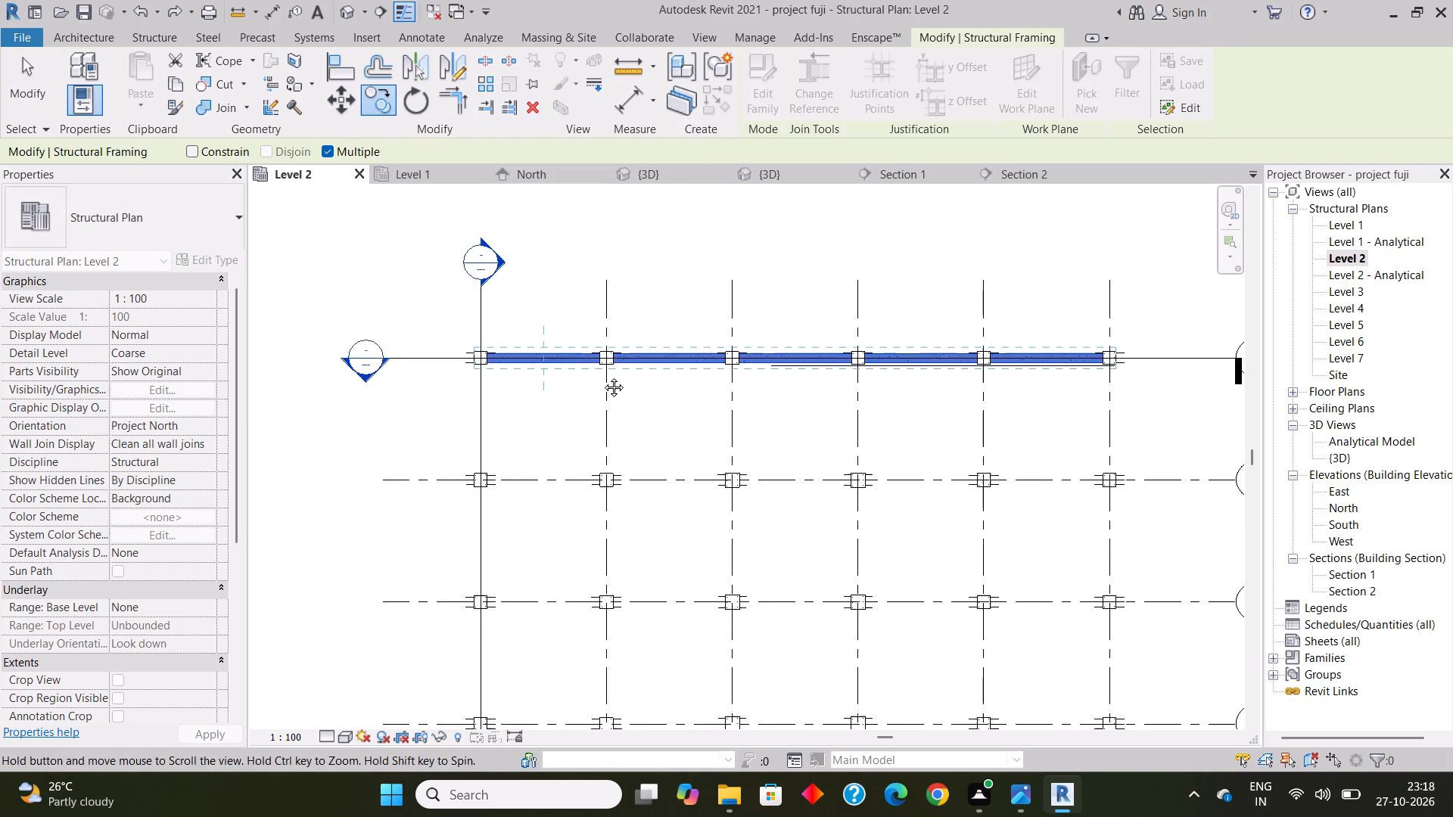
{"action": "middle_click_drag", "start_coordinate": [602, 376], "coordinate": [602, 375]}
{"action": "scroll", "coordinate": [493, 349], "scroll_direction": "up", "scroll_amount": 14}
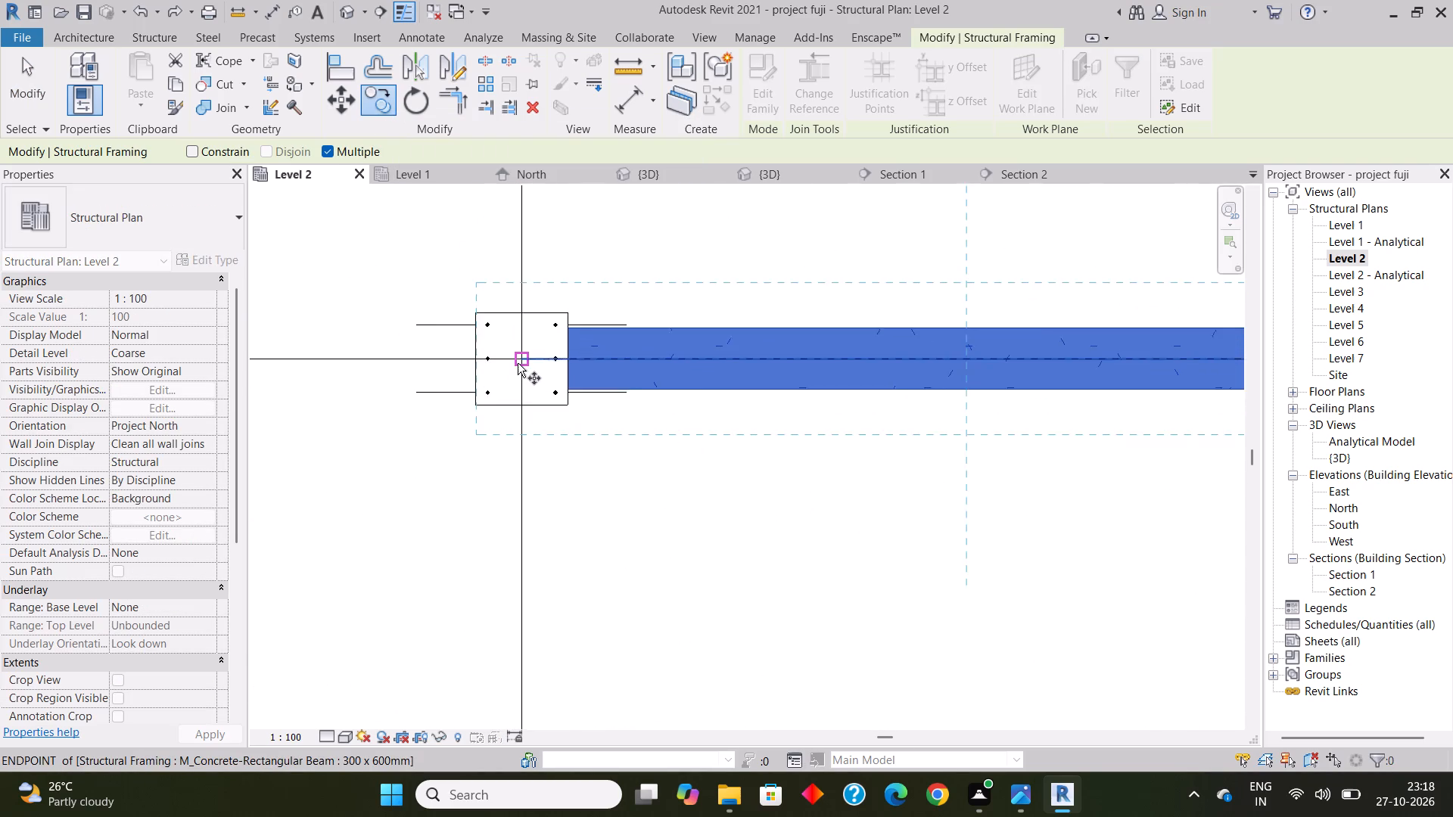
{"action": "scroll", "coordinate": [518, 363], "scroll_direction": "up", "scroll_amount": 3}
{"action": "left_click", "coordinate": [522, 357]}
{"action": "scroll", "coordinate": [522, 357], "scroll_direction": "down", "scroll_amount": 8}
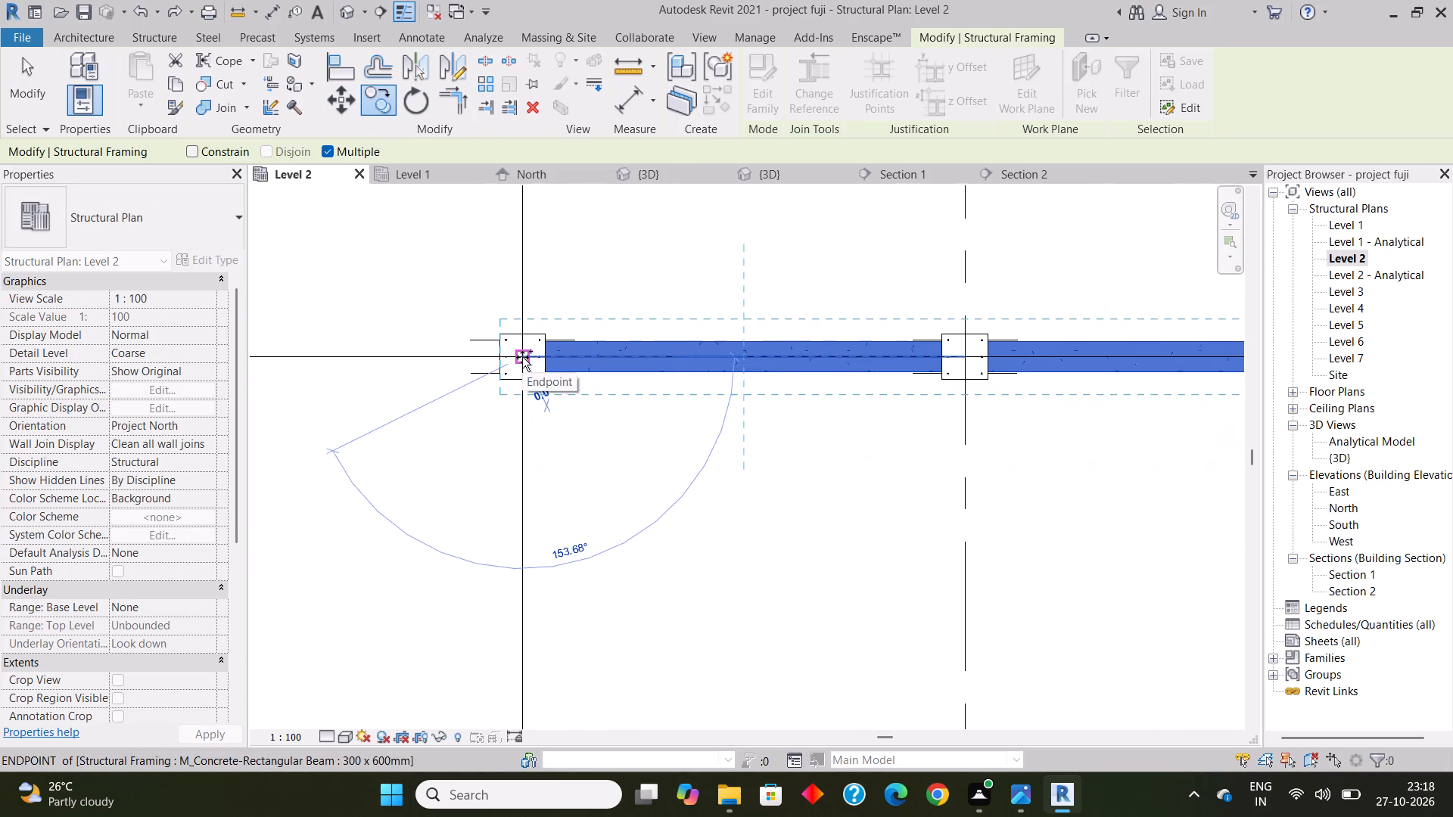
{"action": "scroll", "coordinate": [522, 357], "scroll_direction": "down", "scroll_amount": 7}
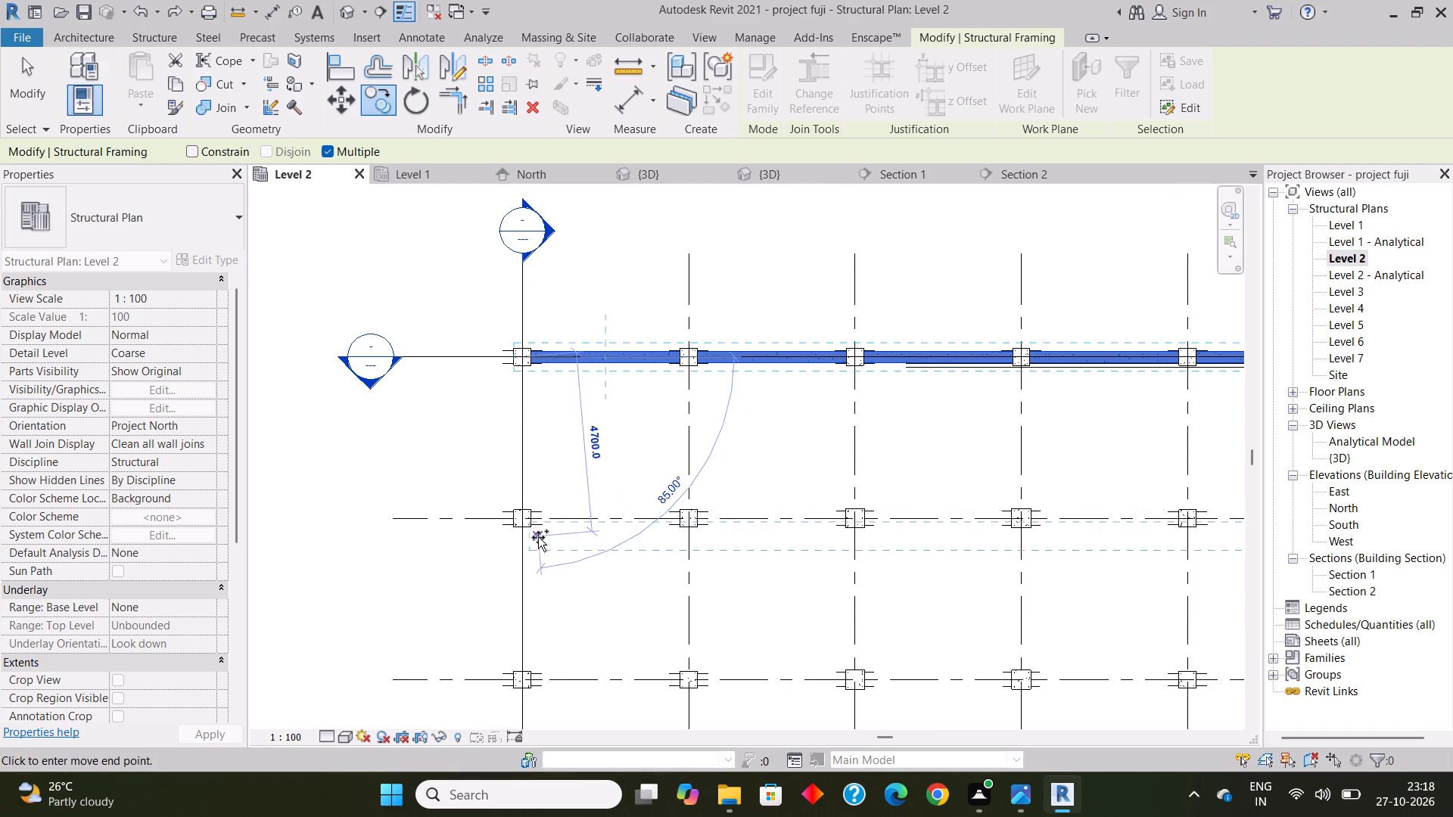
{"action": "scroll", "coordinate": [538, 537], "scroll_direction": "up", "scroll_amount": 15}
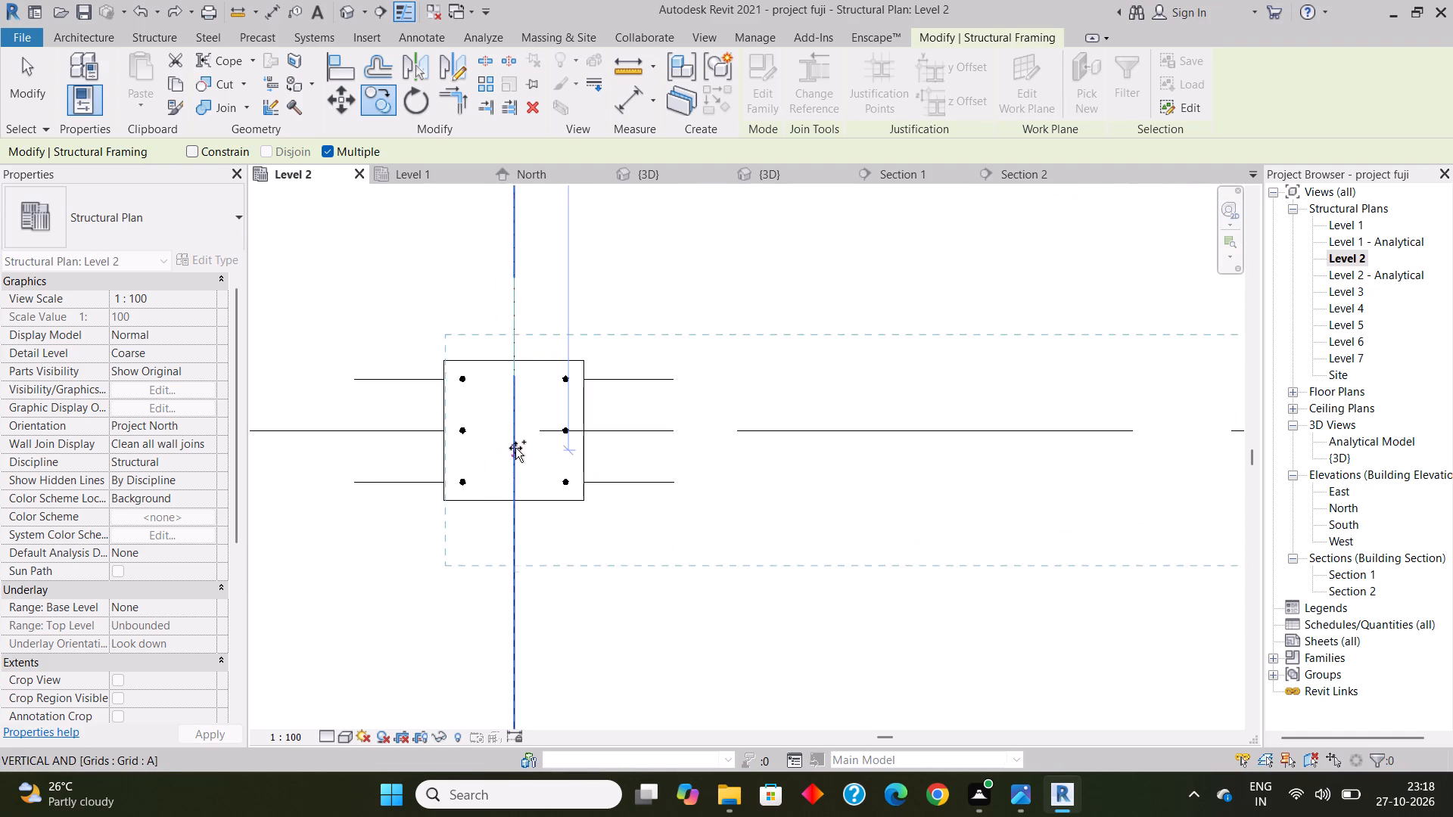
{"action": "left_click", "coordinate": [512, 430]}
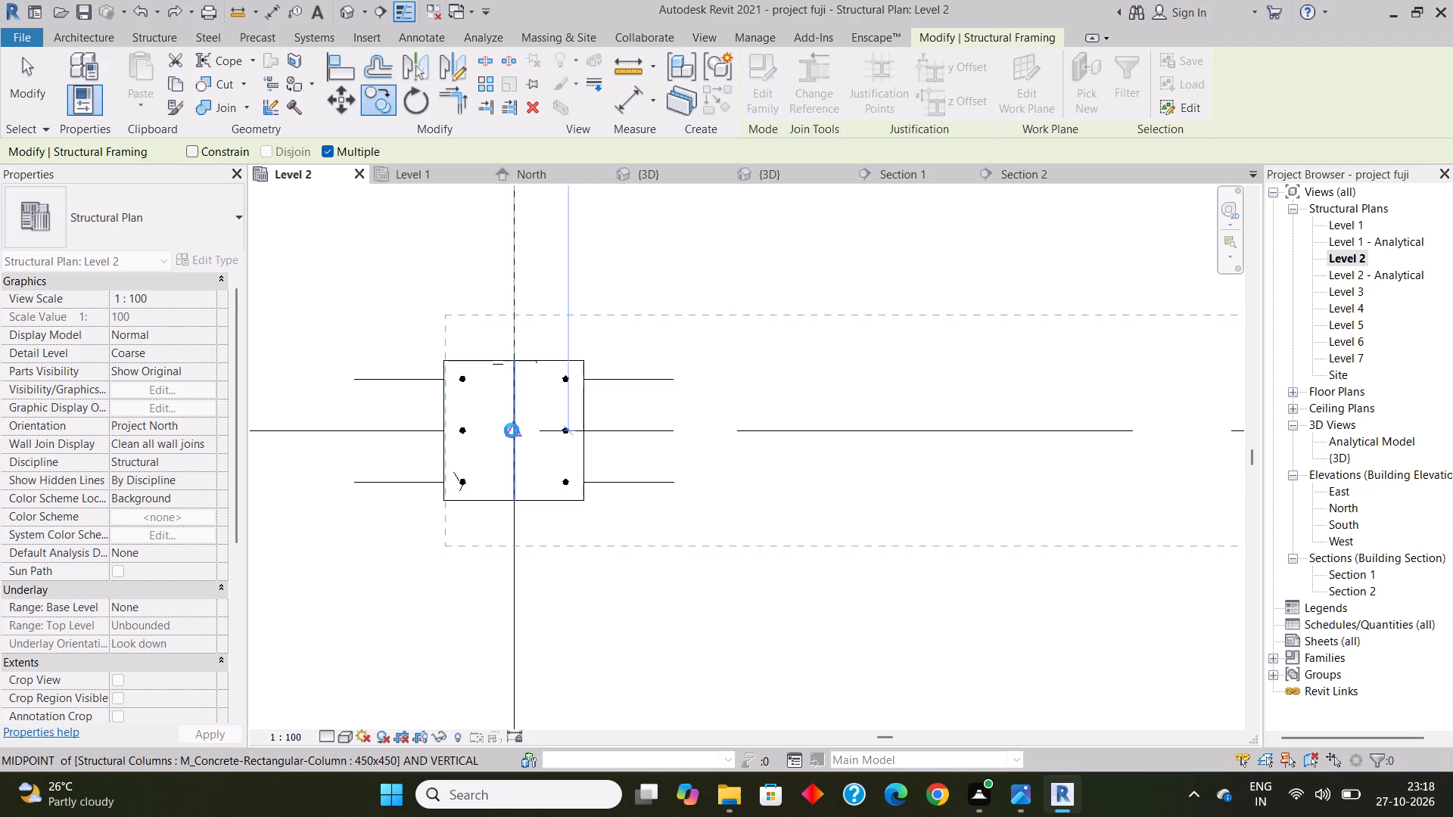
Place another copy of the beams on grid 3, at the centre of the grid A column.
{"action": "scroll", "coordinate": [496, 379], "scroll_direction": "down", "scroll_amount": 10}
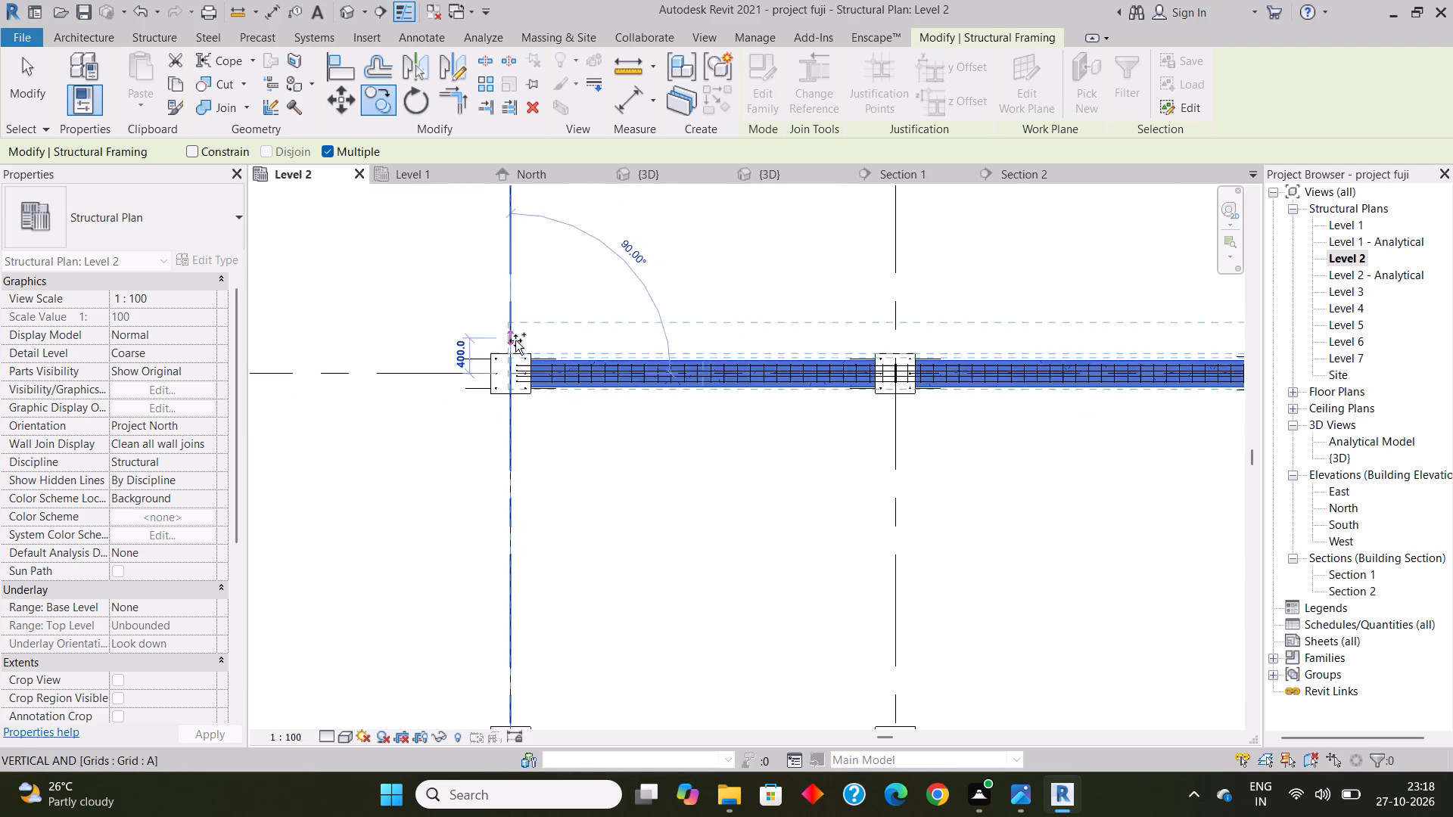
{"action": "scroll", "coordinate": [515, 340], "scroll_direction": "down", "scroll_amount": 6}
{"action": "scroll", "coordinate": [514, 520], "scroll_direction": "up", "scroll_amount": 8}
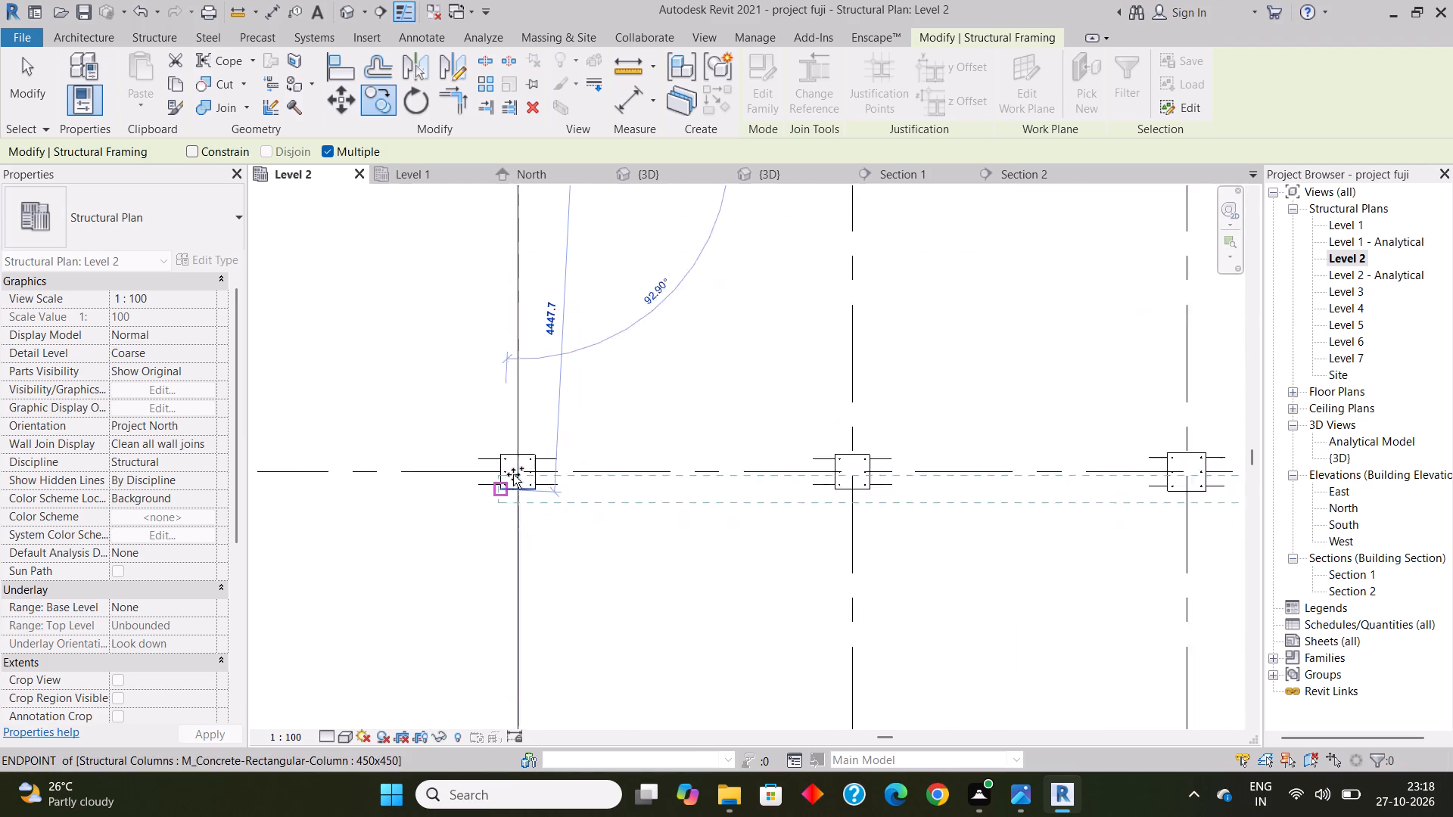
{"action": "scroll", "coordinate": [514, 472], "scroll_direction": "up", "scroll_amount": 10}
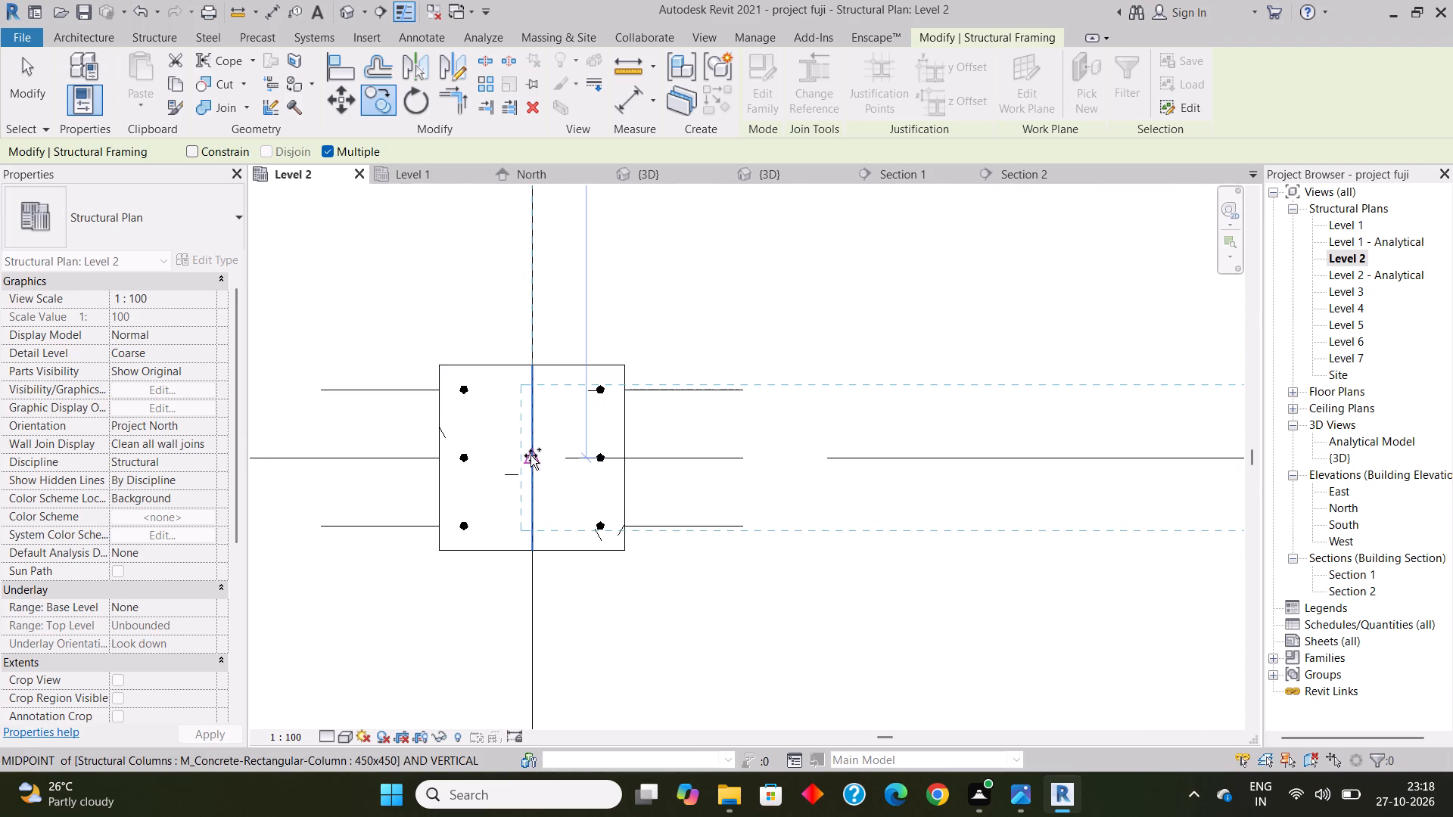
{"action": "left_click", "coordinate": [530, 455]}
Place another copy of the beams on grid 2, at the centre of the grid A column.
{"action": "scroll", "coordinate": [534, 368], "scroll_direction": "down", "scroll_amount": 6}
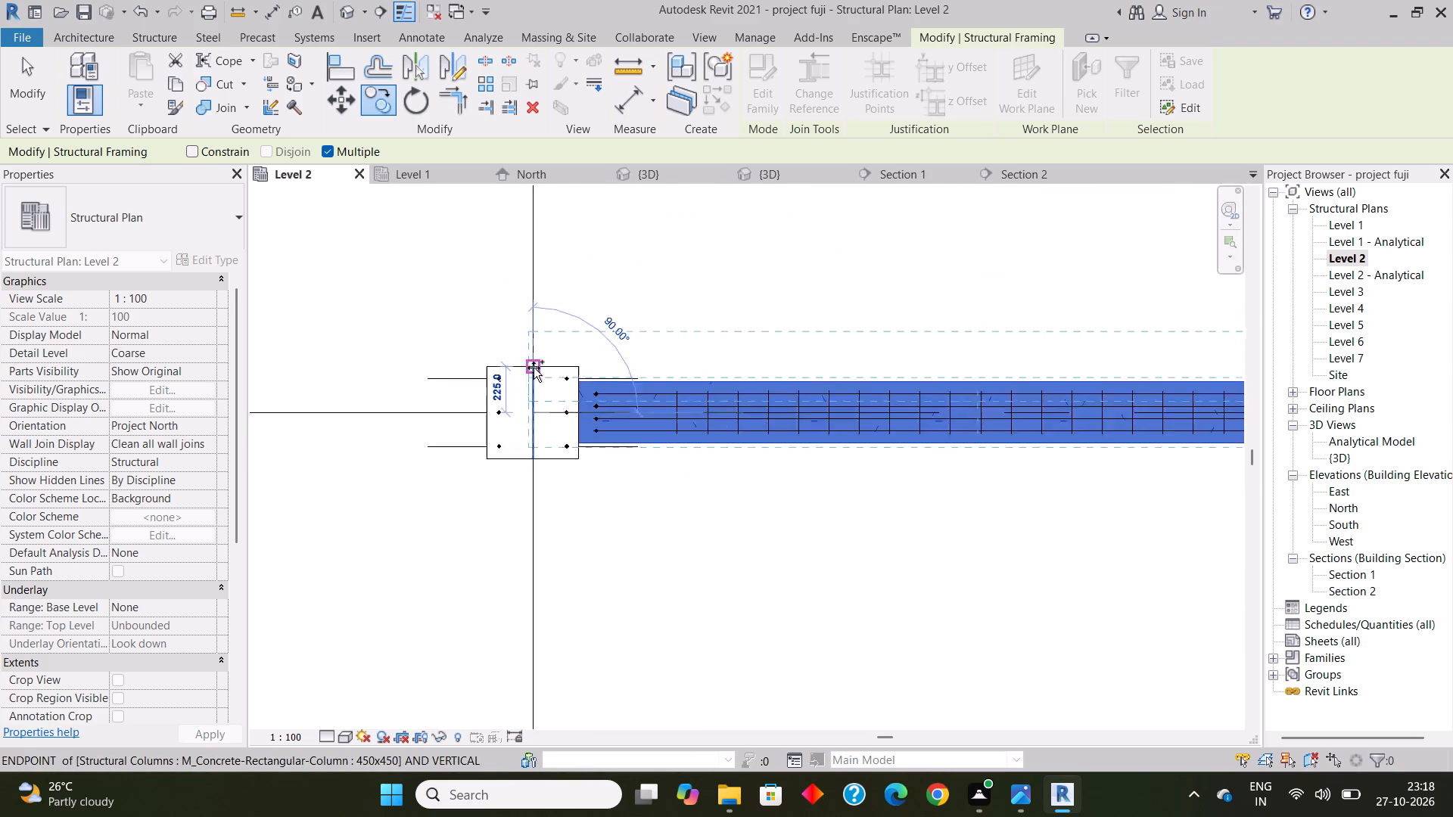
{"action": "scroll", "coordinate": [534, 368], "scroll_direction": "down", "scroll_amount": 15}
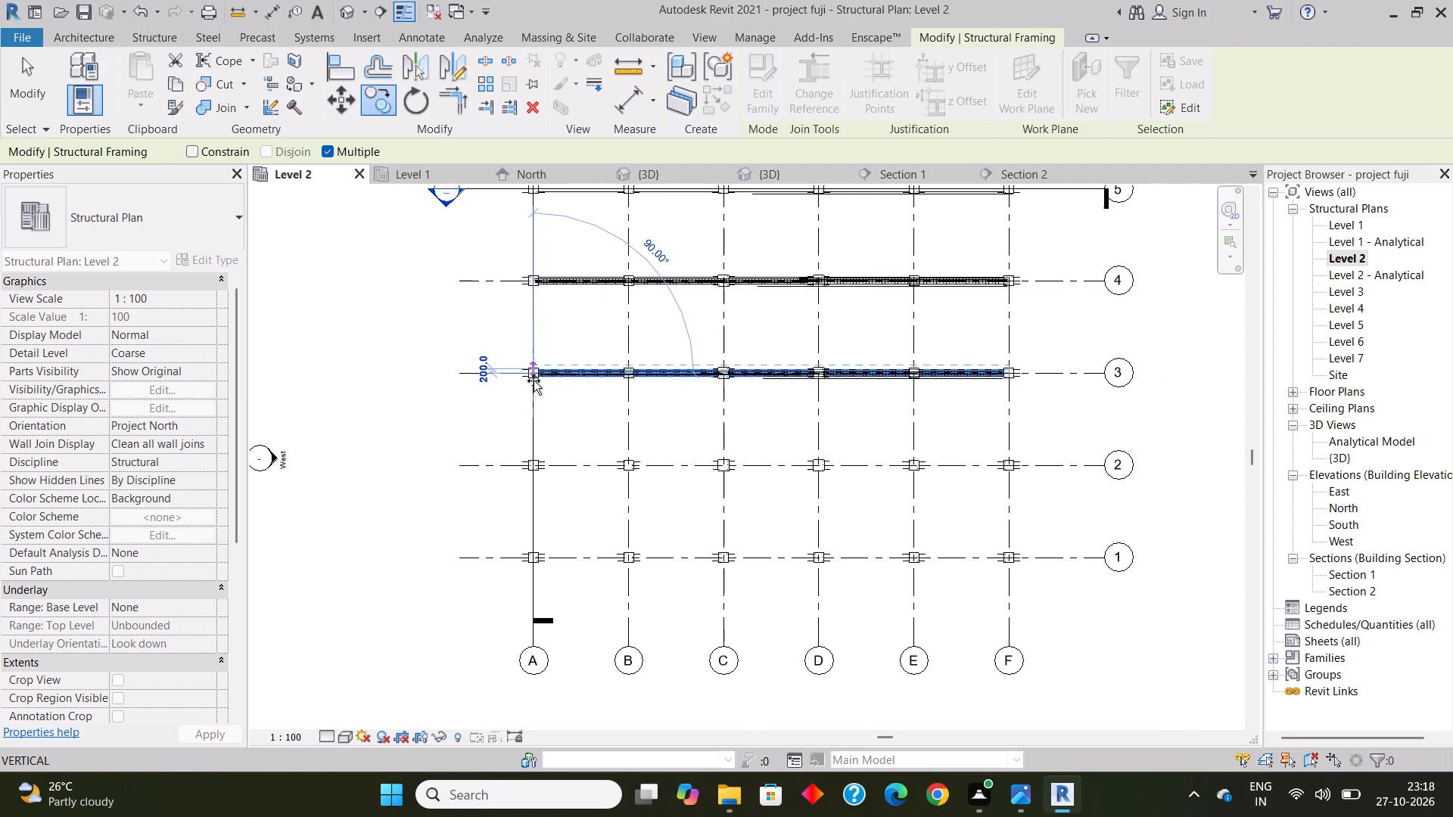
{"action": "scroll", "coordinate": [529, 451], "scroll_direction": "up", "scroll_amount": 15}
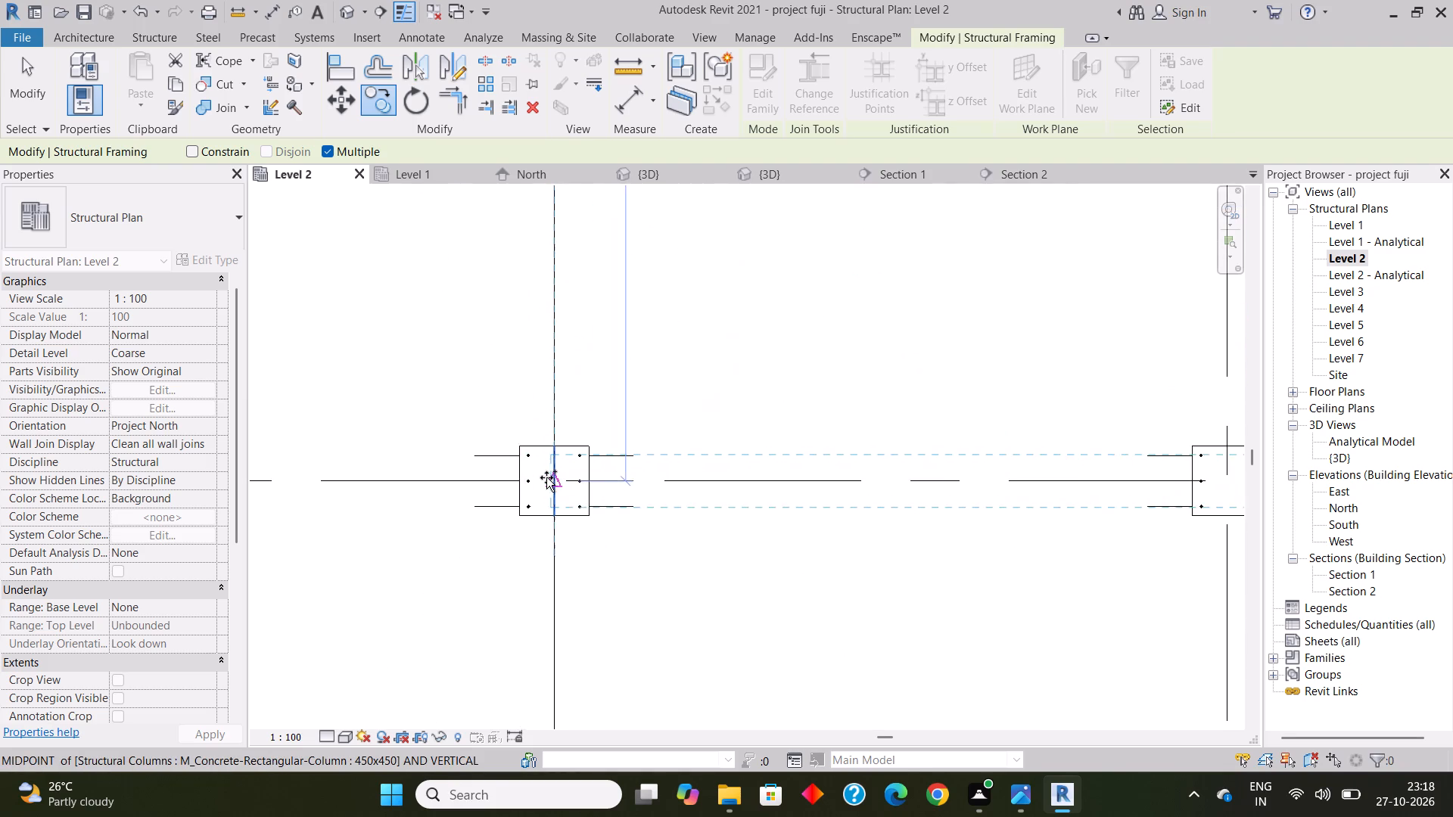
{"action": "left_click", "coordinate": [554, 480]}
Place the final beam copy on grid 1 at the centre of the grid A column and end the Copy command.
{"action": "scroll", "coordinate": [444, 371], "scroll_direction": "down", "scroll_amount": 15}
{"action": "scroll", "coordinate": [485, 490], "scroll_direction": "up", "scroll_amount": 4}
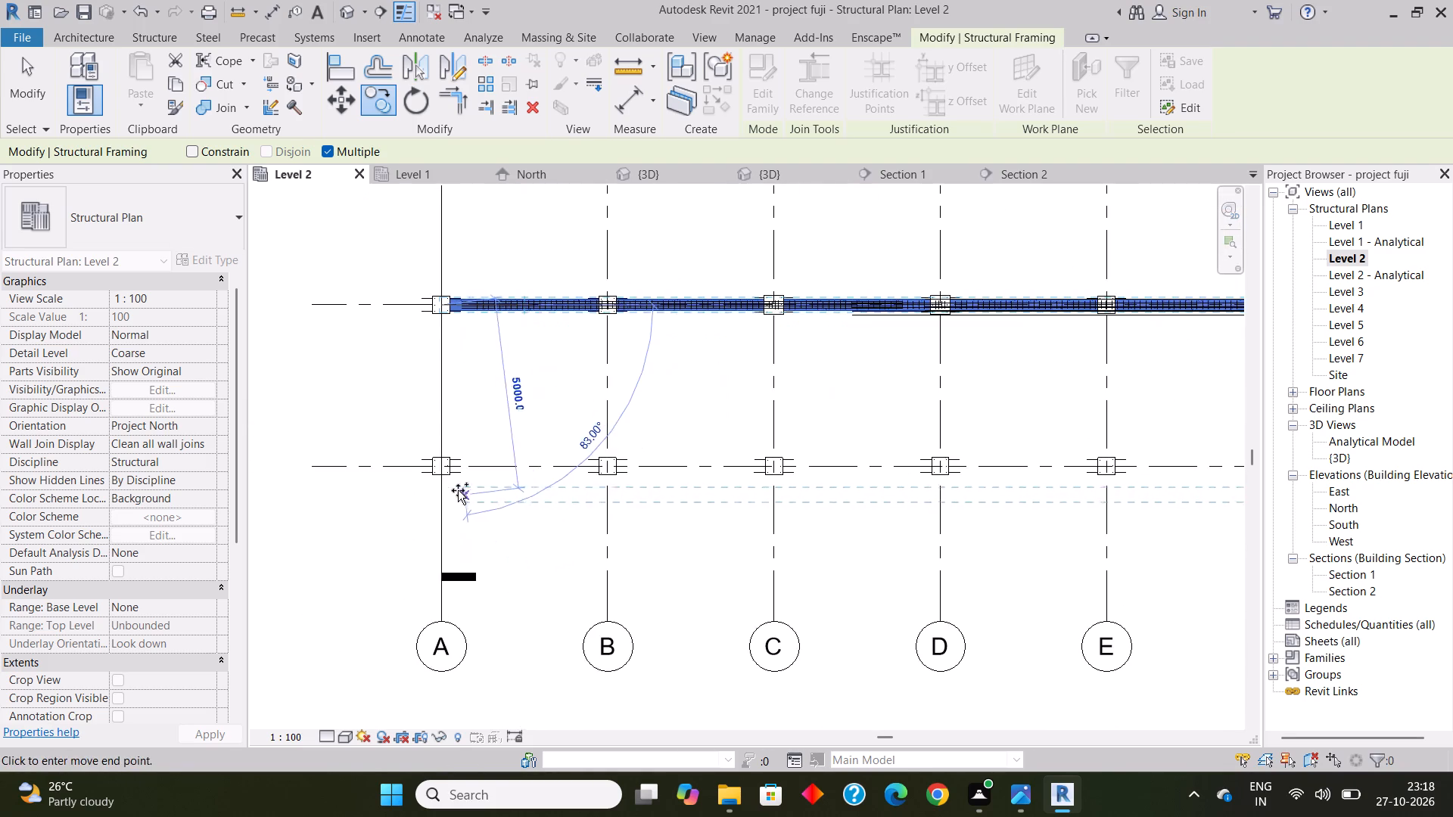
{"action": "scroll", "coordinate": [450, 485], "scroll_direction": "up", "scroll_amount": 11}
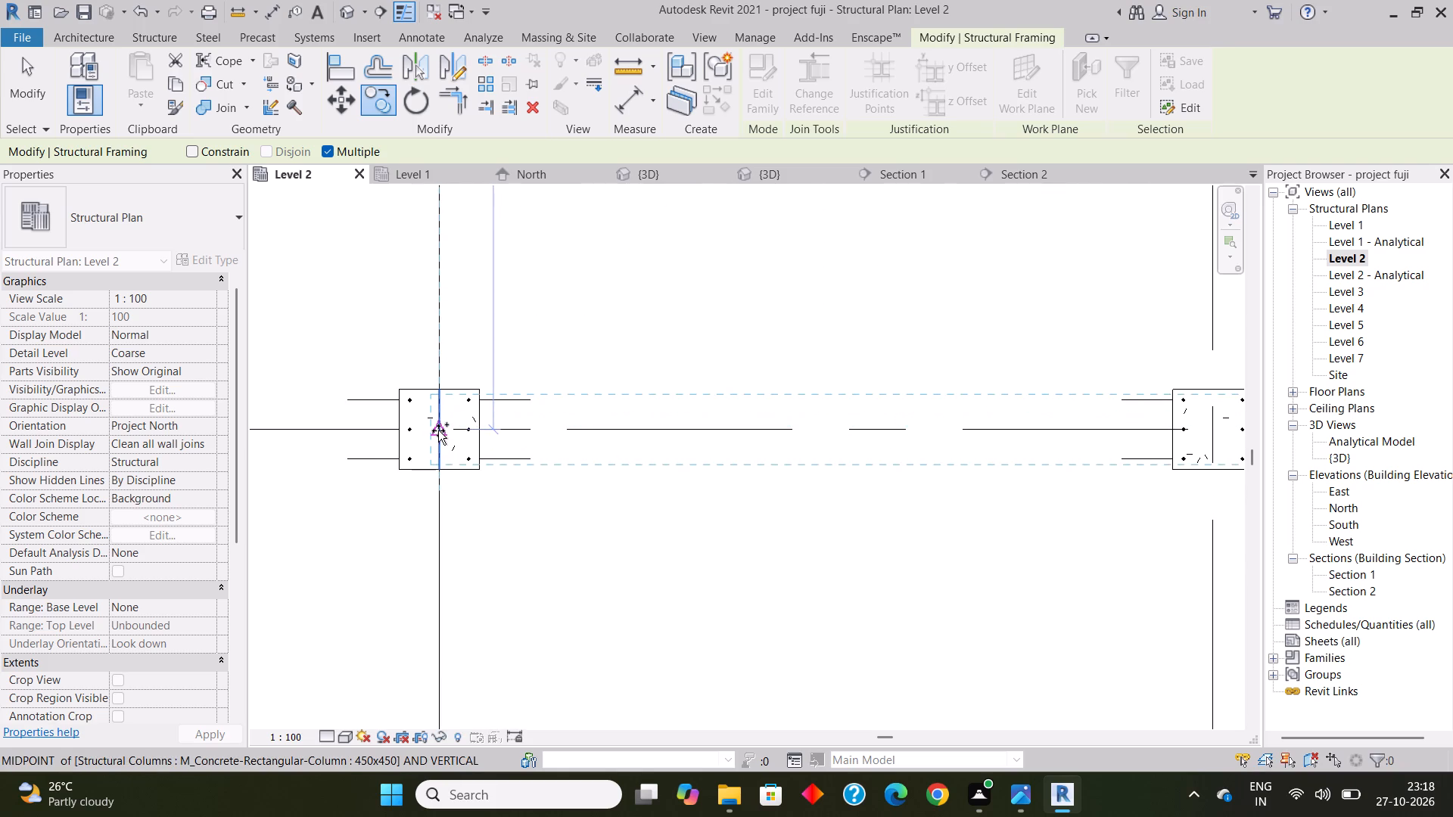
{"action": "left_click", "coordinate": [438, 429]}
{"action": "scroll", "coordinate": [304, 464], "scroll_direction": "down", "scroll_amount": 2}
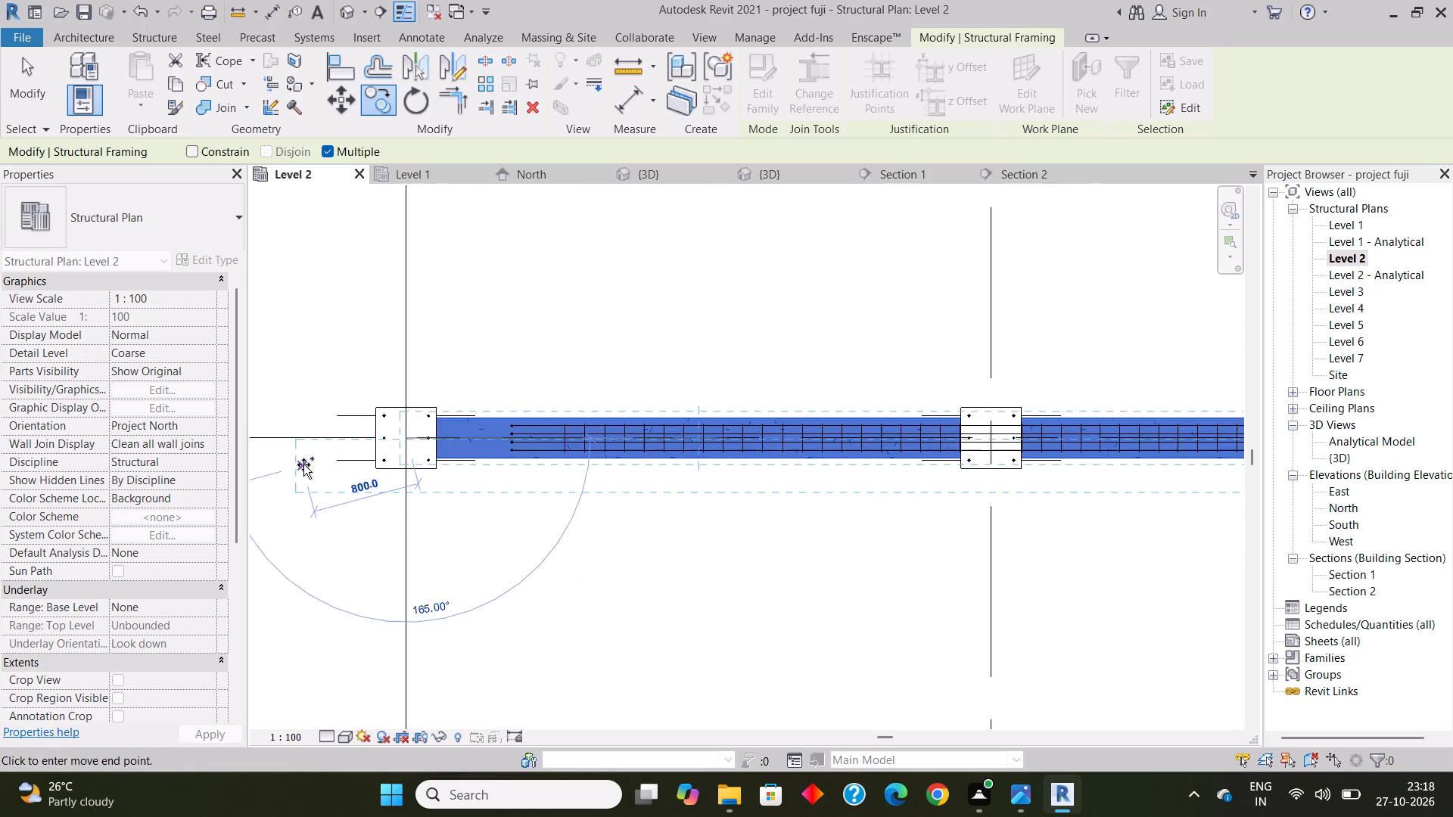
{"action": "scroll", "coordinate": [303, 464], "scroll_direction": "down", "scroll_amount": 2}
{"action": "key", "text": "Escape"}
{"action": "key", "text": "Escape"}
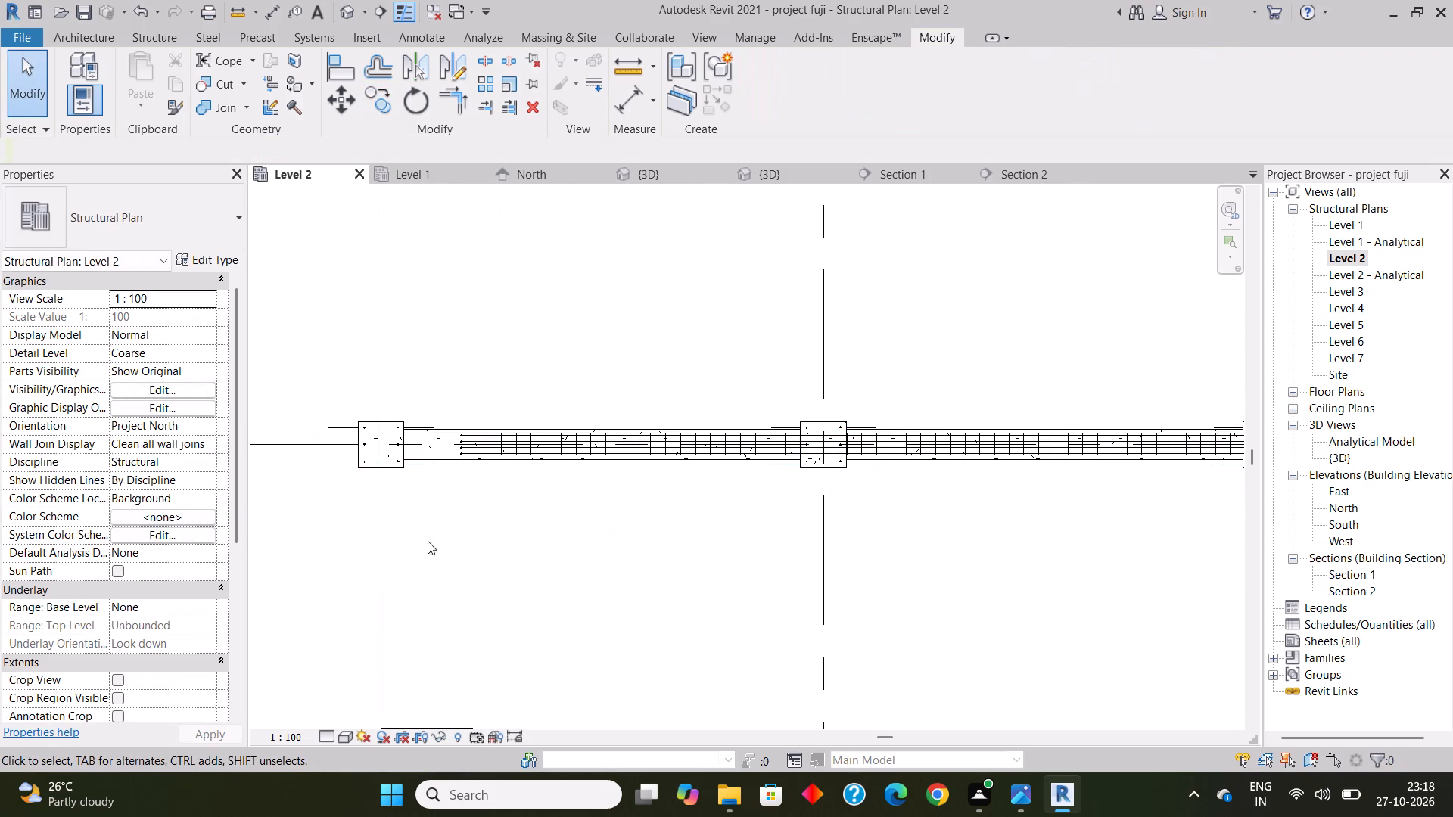
Inspect the copied beams and their stirrups across all grids in the 3D view, from several angles and close up.
{"action": "scroll", "coordinate": [489, 555], "scroll_direction": "down", "scroll_amount": 7}
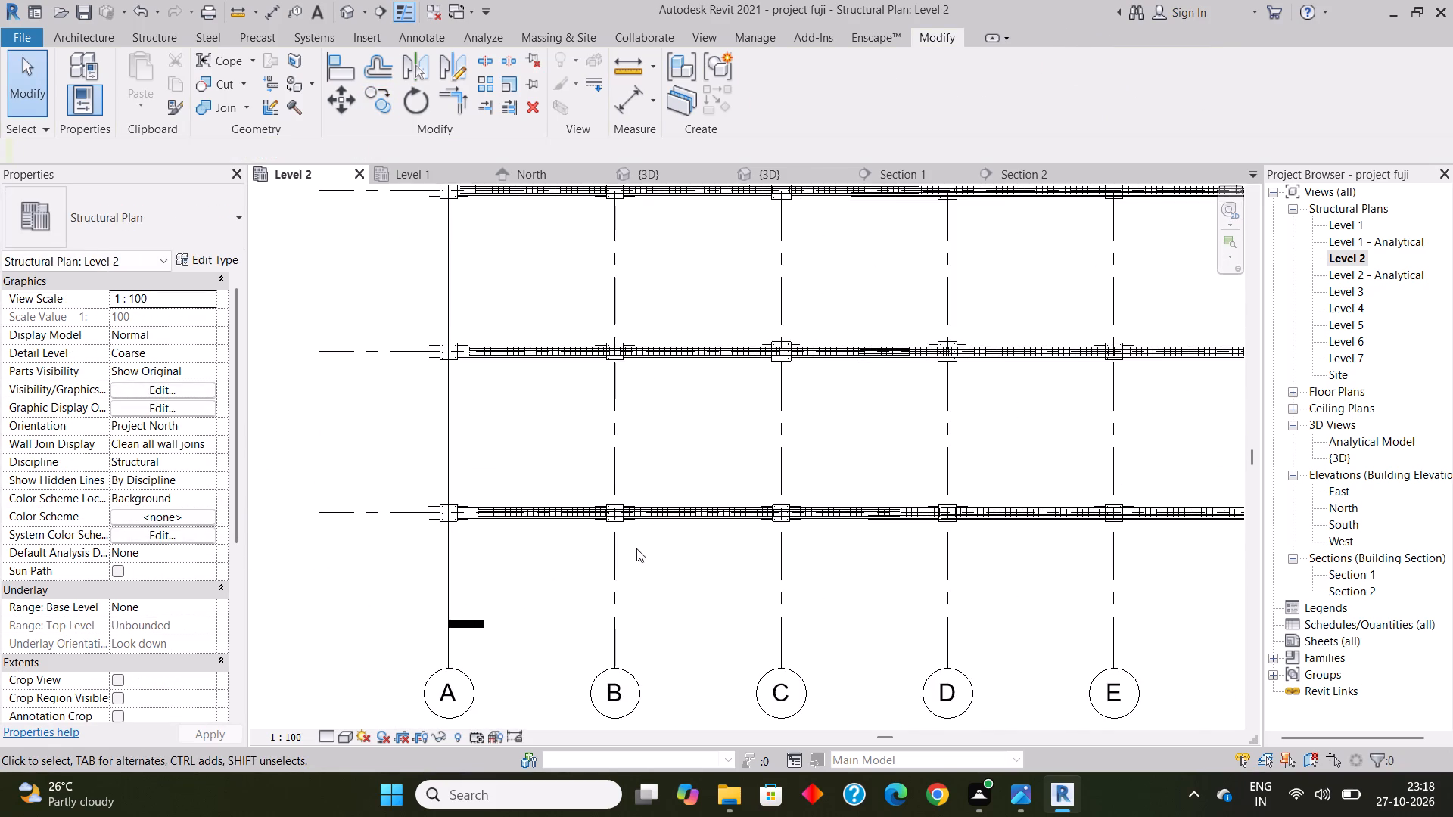
{"action": "middle_click_drag", "start_coordinate": [649, 549], "coordinate": [539, 577]}
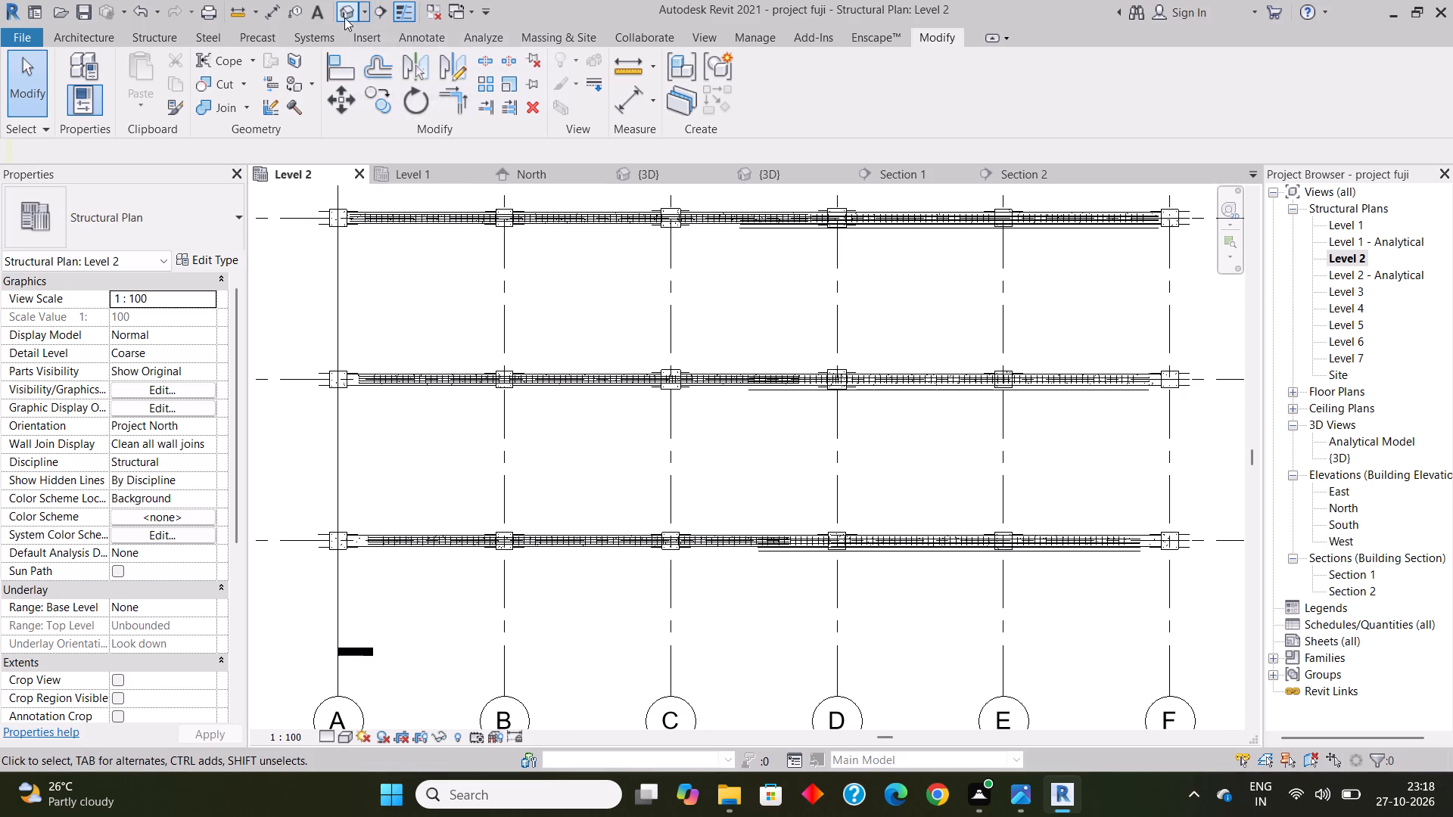
{"action": "left_click", "coordinate": [344, 17]}
{"action": "scroll", "coordinate": [726, 447], "scroll_direction": "down", "scroll_amount": 3}
{"action": "middle_click_drag", "start_coordinate": [726, 447], "coordinate": [622, 438]}
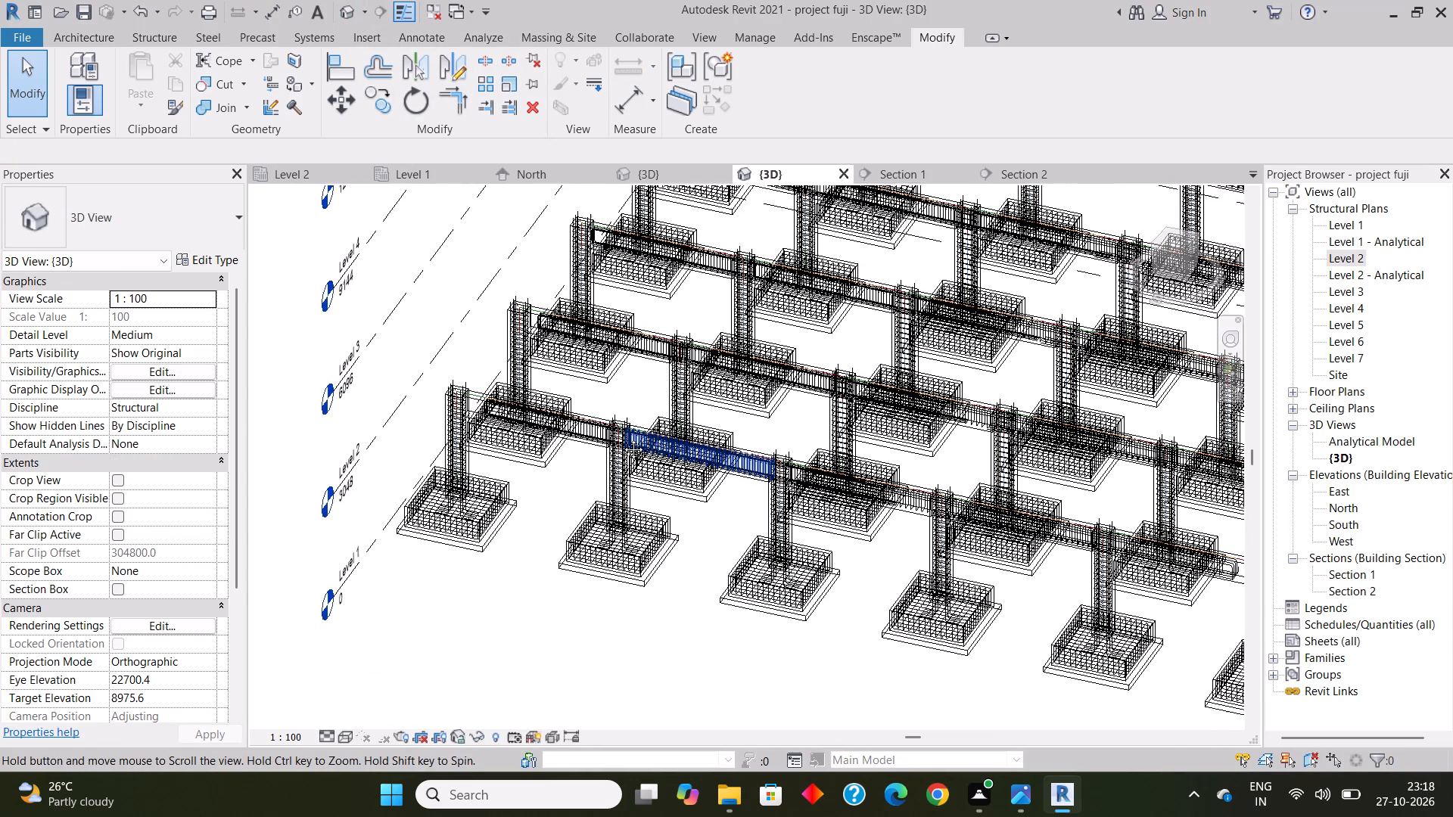
{"action": "middle_click_drag", "start_coordinate": [622, 438], "coordinate": [558, 437]}
{"action": "scroll", "coordinate": [562, 430], "scroll_direction": "down", "scroll_amount": 3}
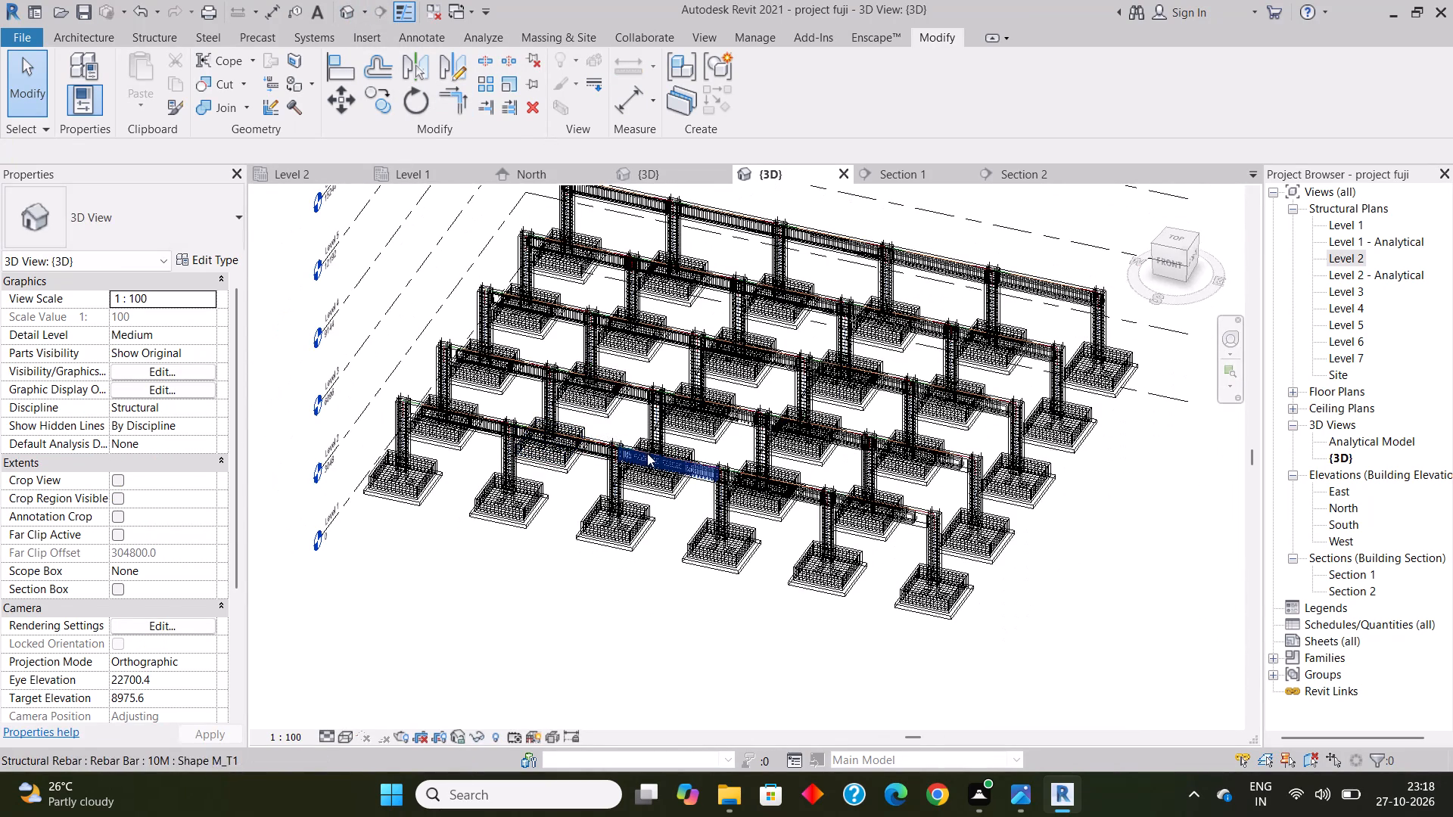
{"action": "middle_click_drag", "start_coordinate": [732, 477], "coordinate": [717, 556], "text": "alt"}
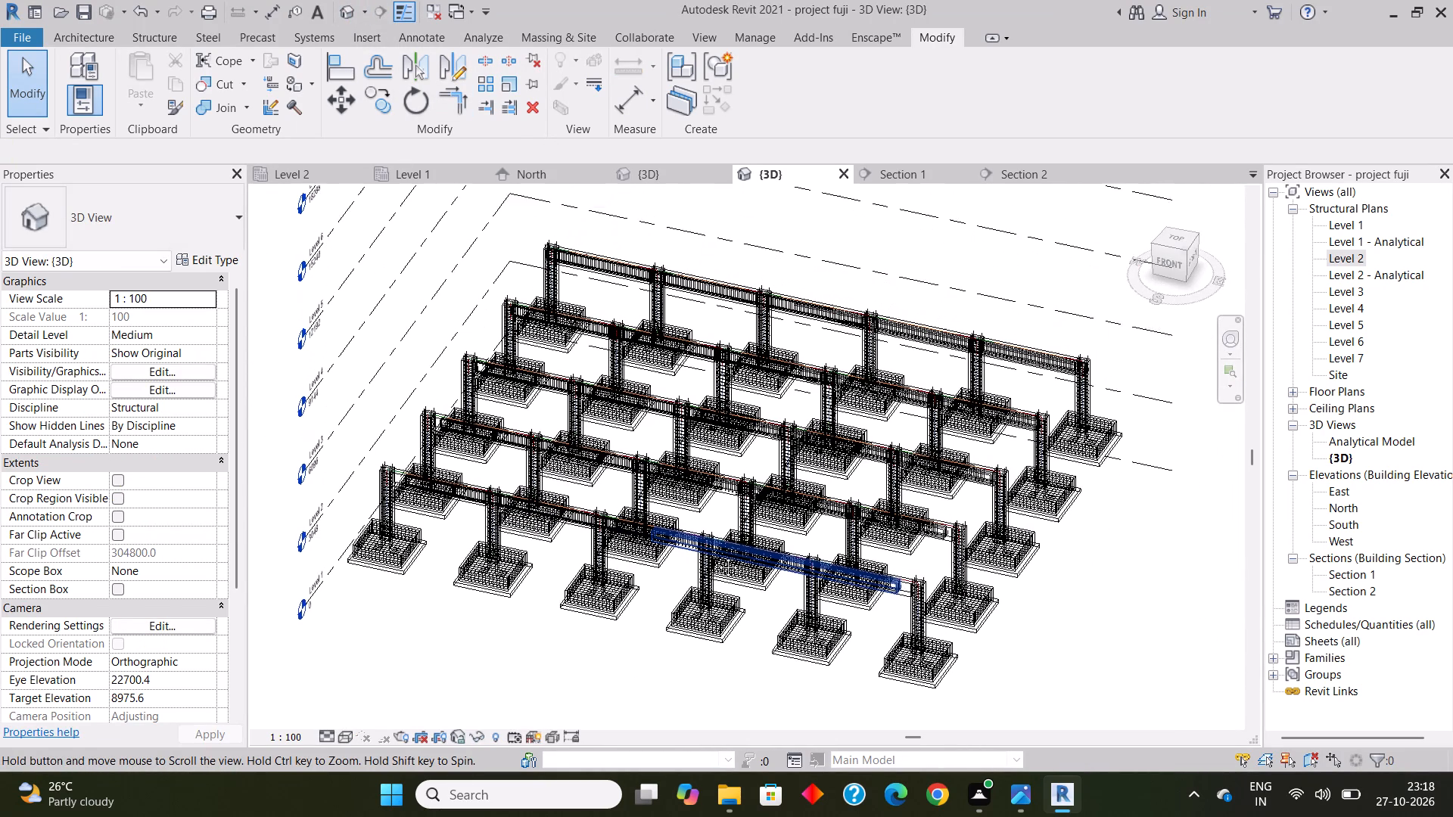
{"action": "middle_click_drag", "start_coordinate": [717, 556], "coordinate": [725, 565], "text": "alt"}
{"action": "middle_click_drag", "start_coordinate": [755, 547], "coordinate": [697, 571], "text": "shift"}
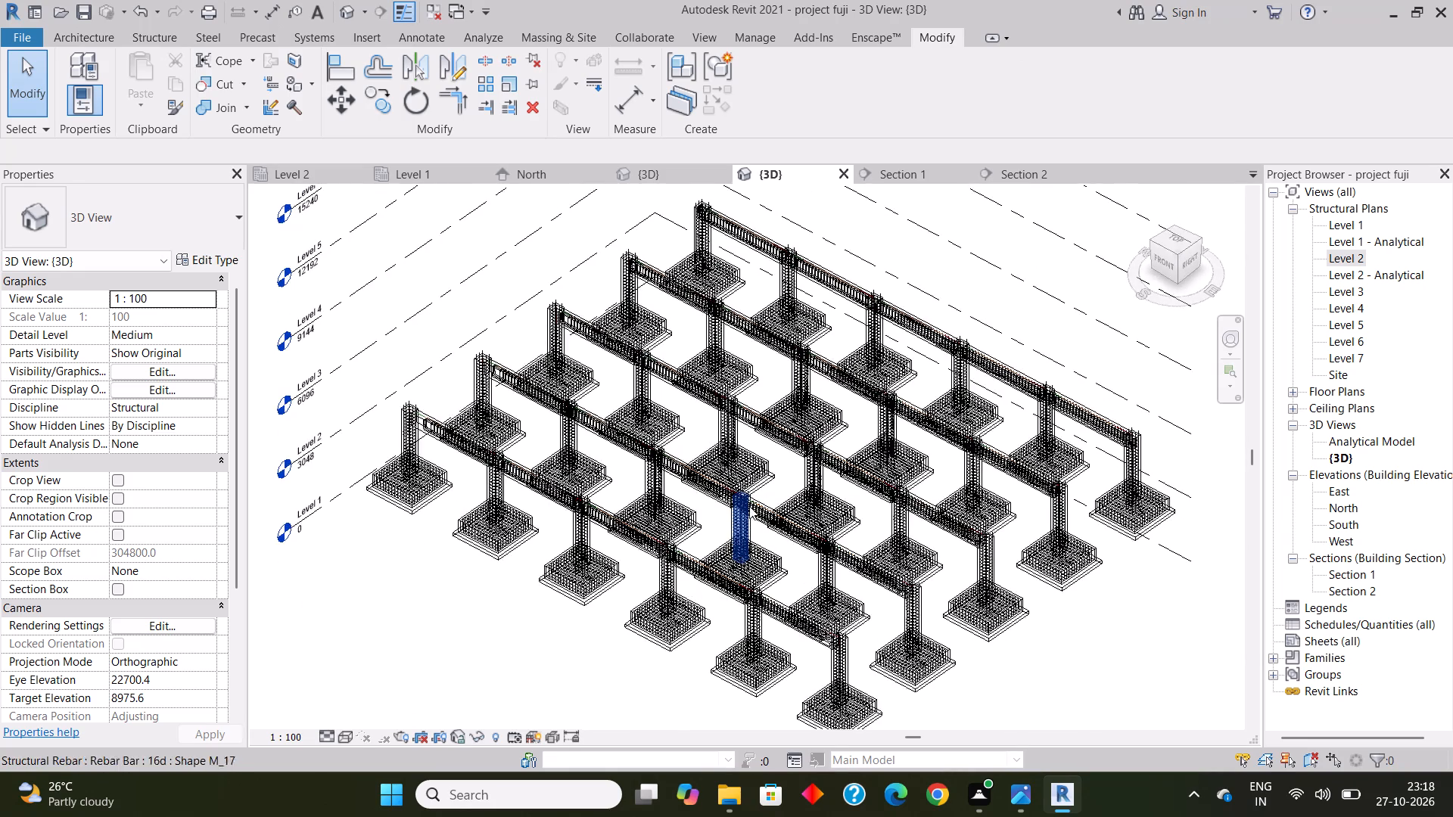
{"action": "scroll", "coordinate": [800, 427], "scroll_direction": "up", "scroll_amount": 13}
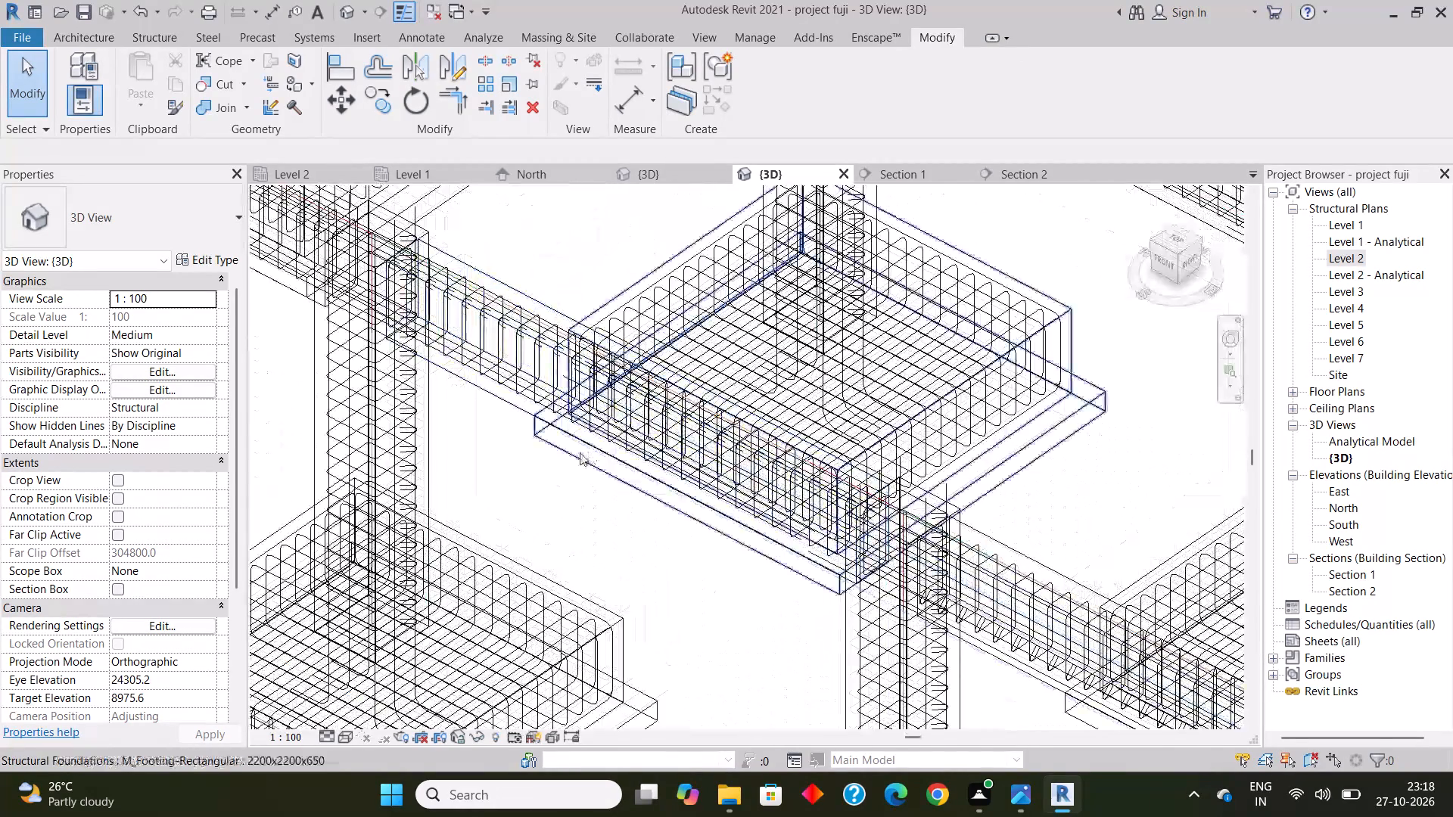
{"action": "scroll", "coordinate": [404, 439], "scroll_direction": "up", "scroll_amount": 1}
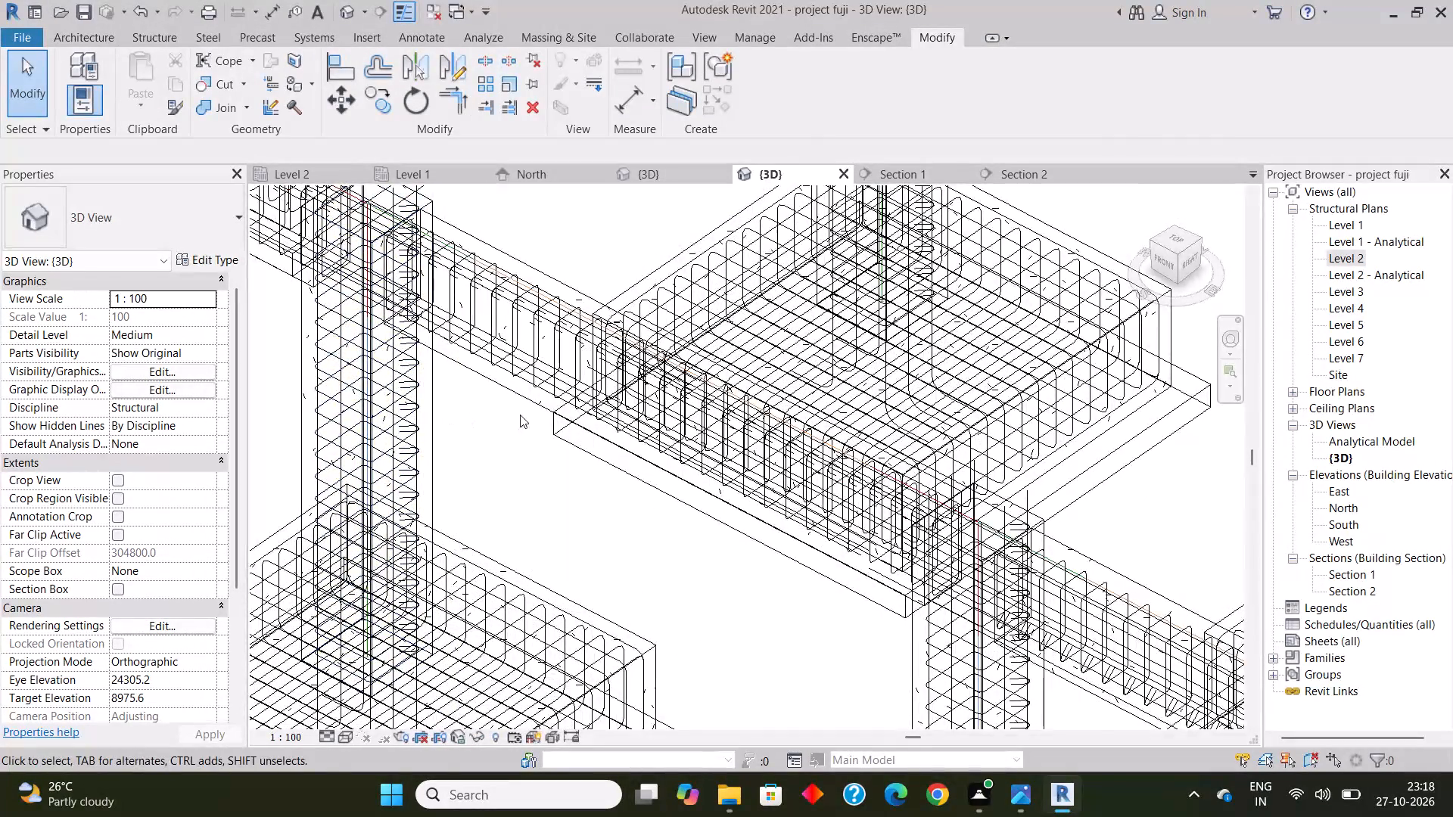
{"action": "scroll", "coordinate": [526, 415], "scroll_direction": "down", "scroll_amount": 10}
{"action": "scroll", "coordinate": [588, 402], "scroll_direction": "down", "scroll_amount": 7}
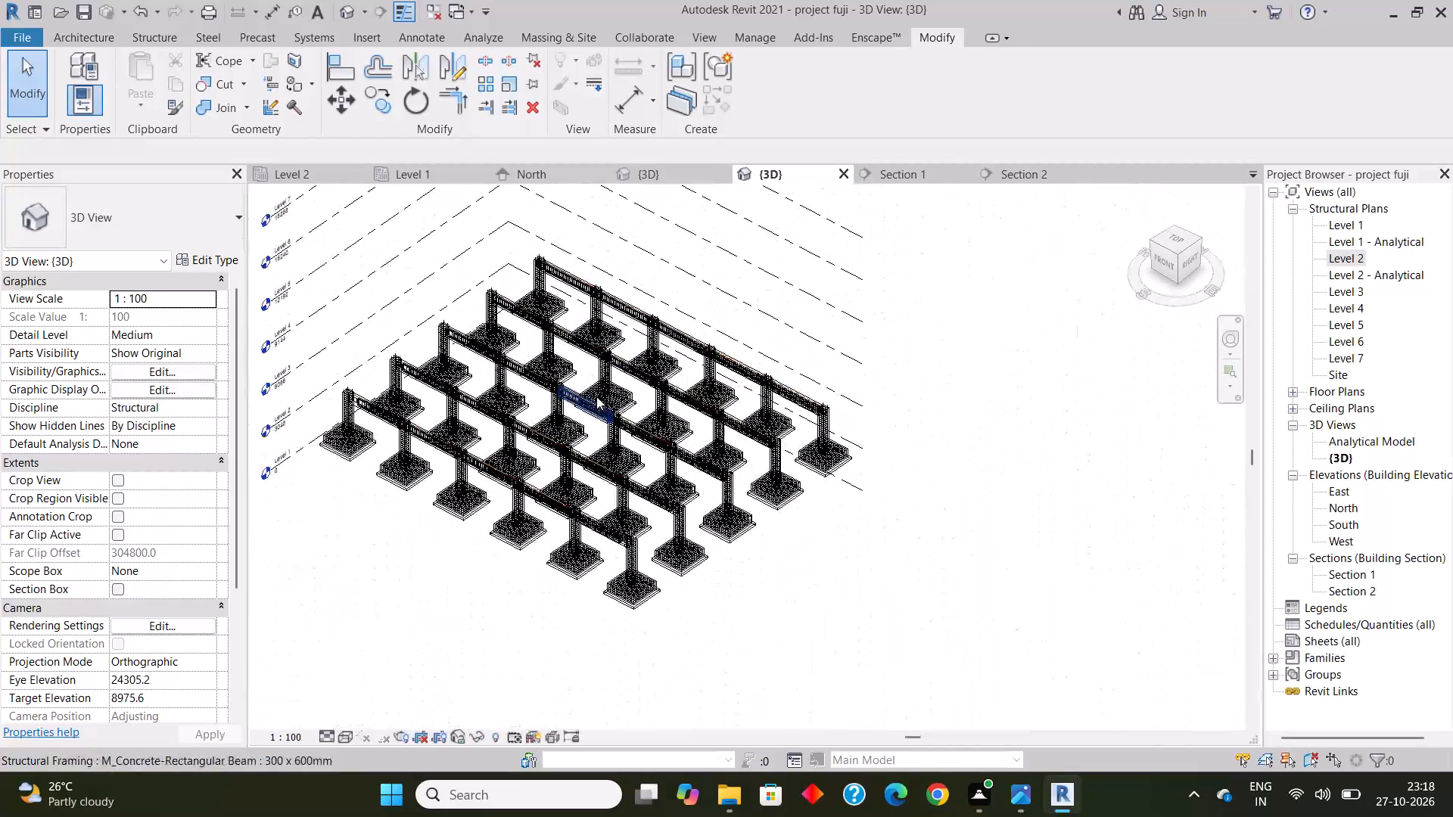
{"action": "middle_click_drag", "start_coordinate": [597, 440], "coordinate": [815, 415], "text": "shift"}
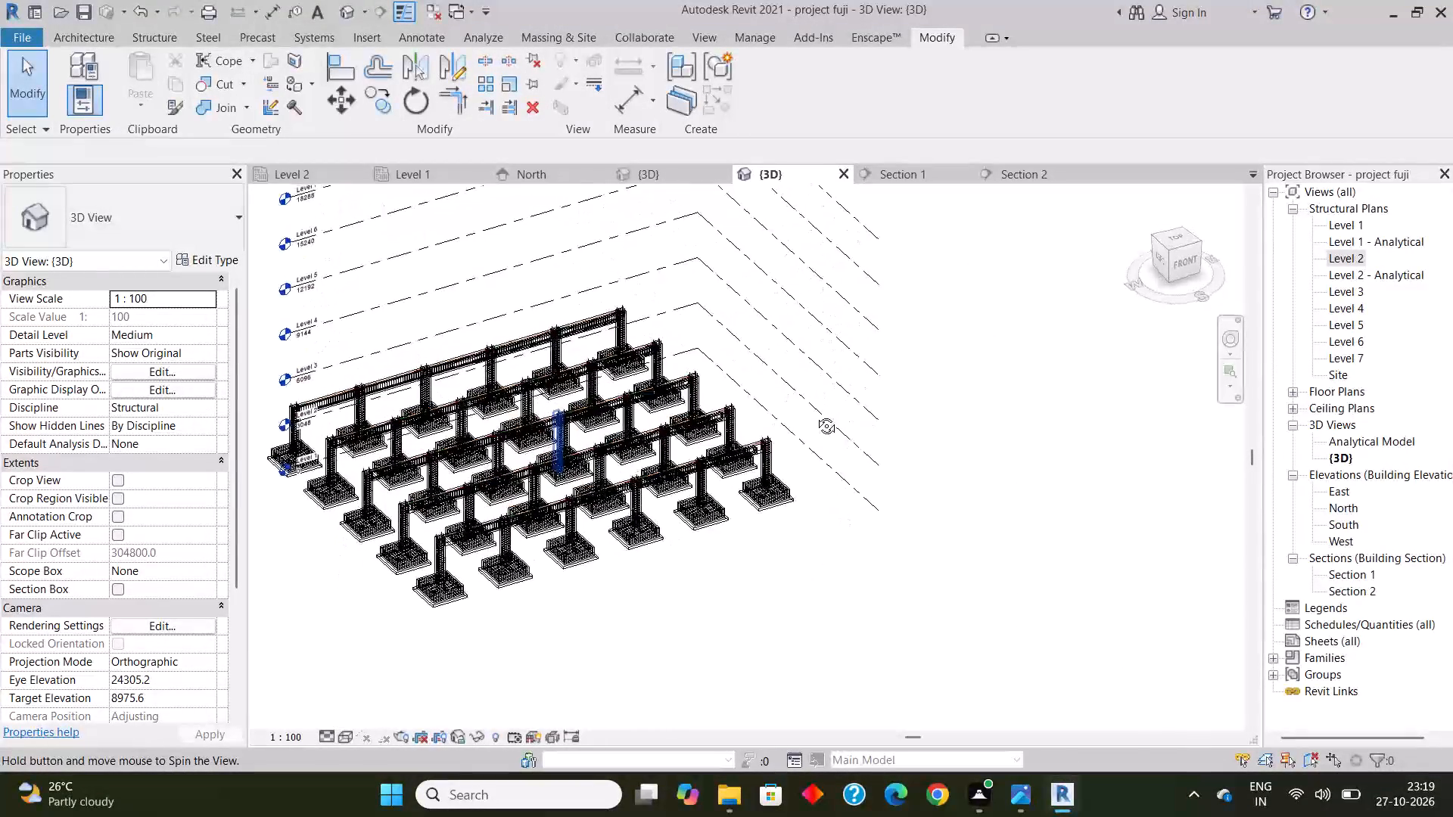
{"action": "middle_click_drag", "start_coordinate": [815, 415], "coordinate": [837, 438], "text": "shift"}
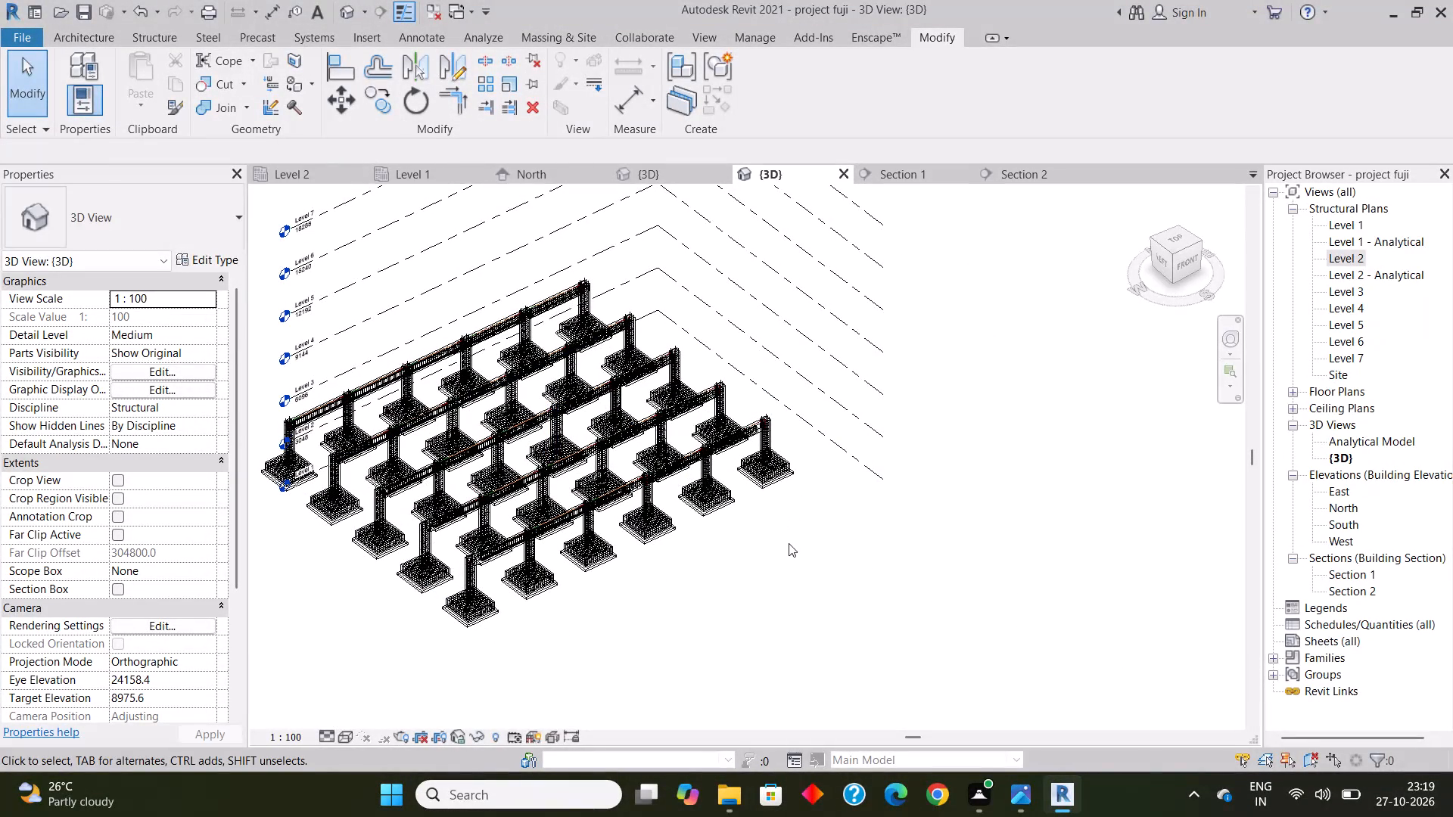
{"action": "left_click", "coordinate": [789, 544]}
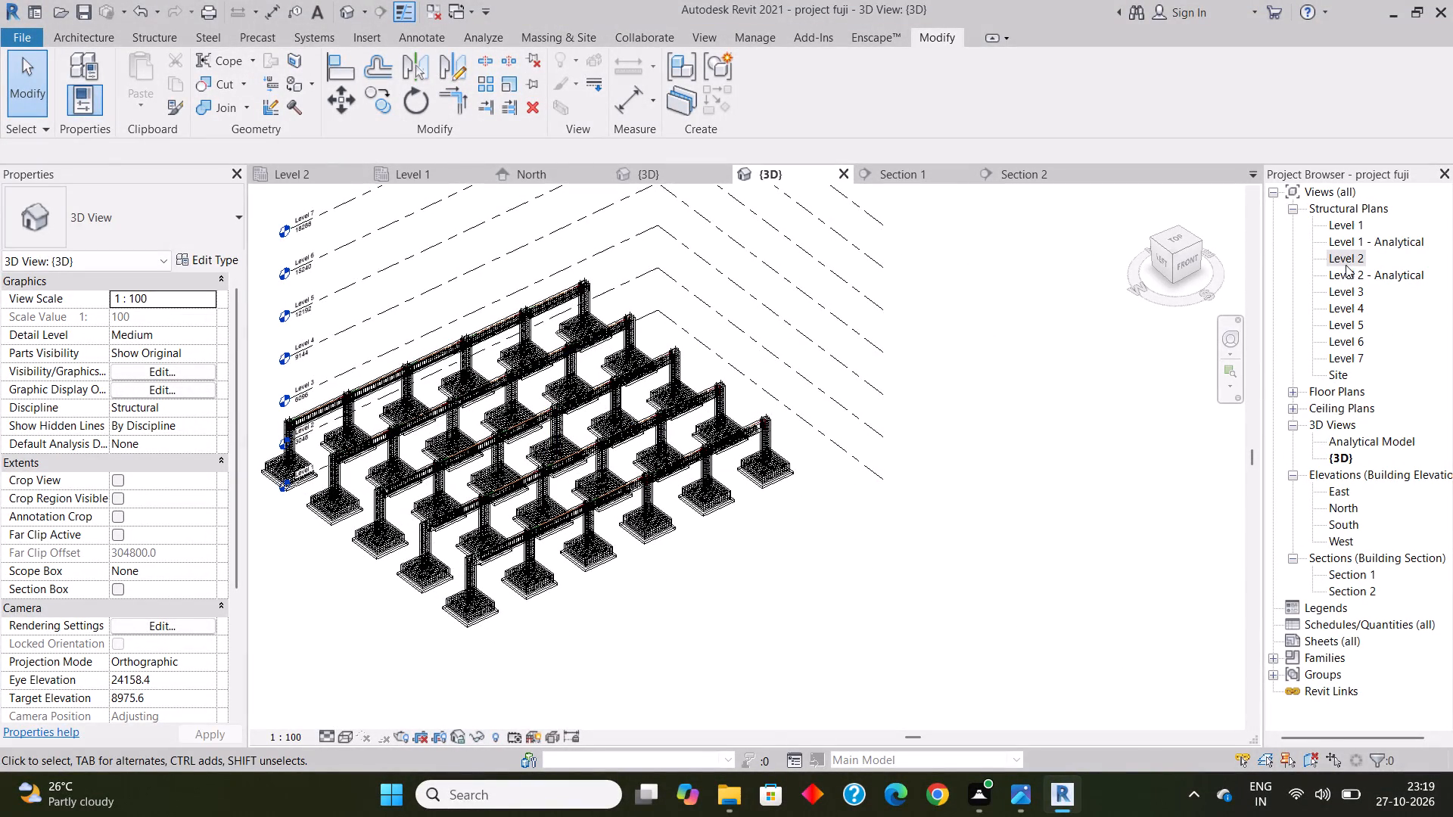
Open the Section 1 building section view.
{"action": "double_click", "coordinate": [1357, 578]}
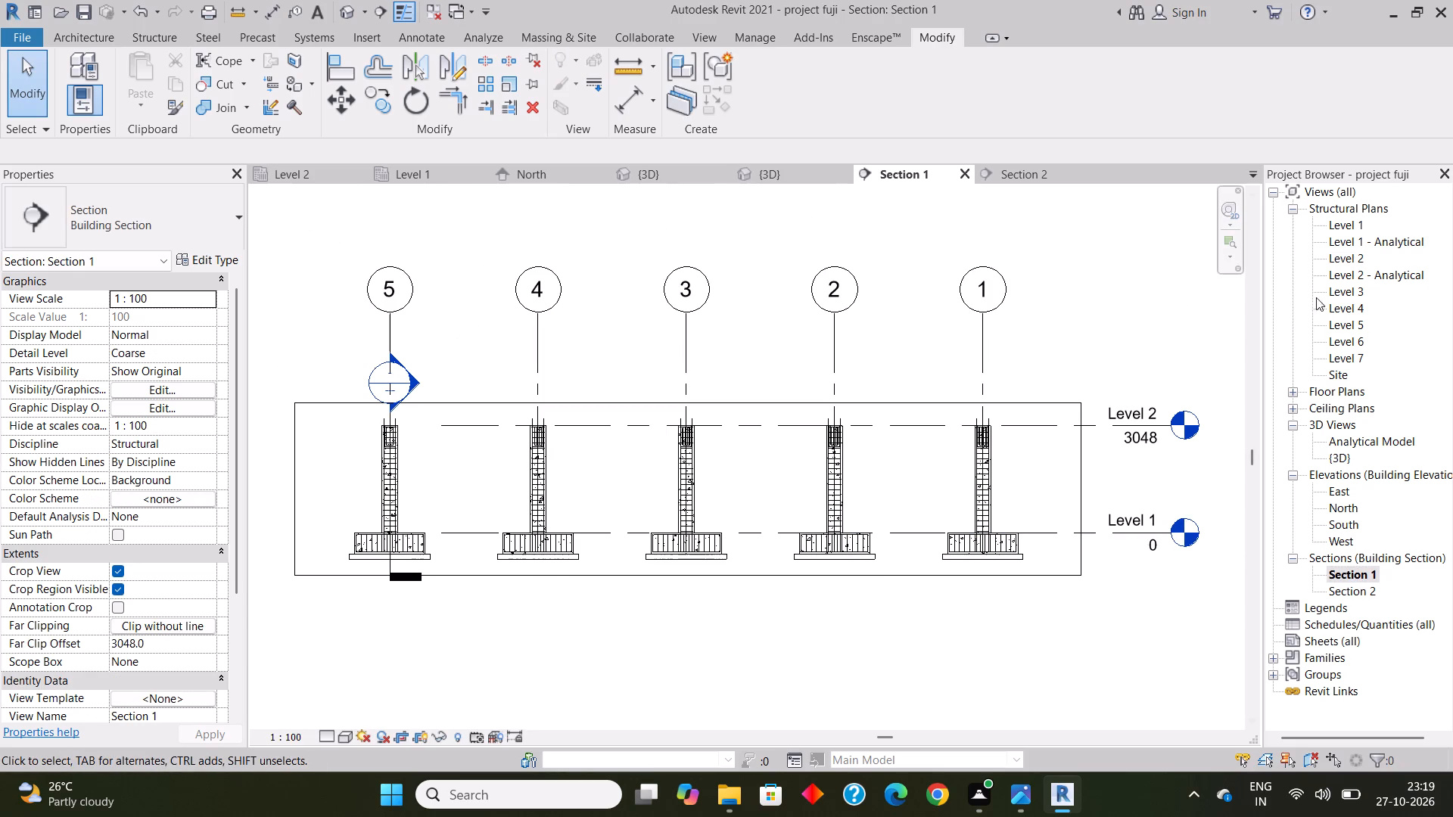
Open the Level 2 structural plan and start the Beam command with the 300 x 600mm concrete rectangular beam.
{"action": "left_click", "coordinate": [1346, 224]}
{"action": "double_click", "coordinate": [1344, 261]}
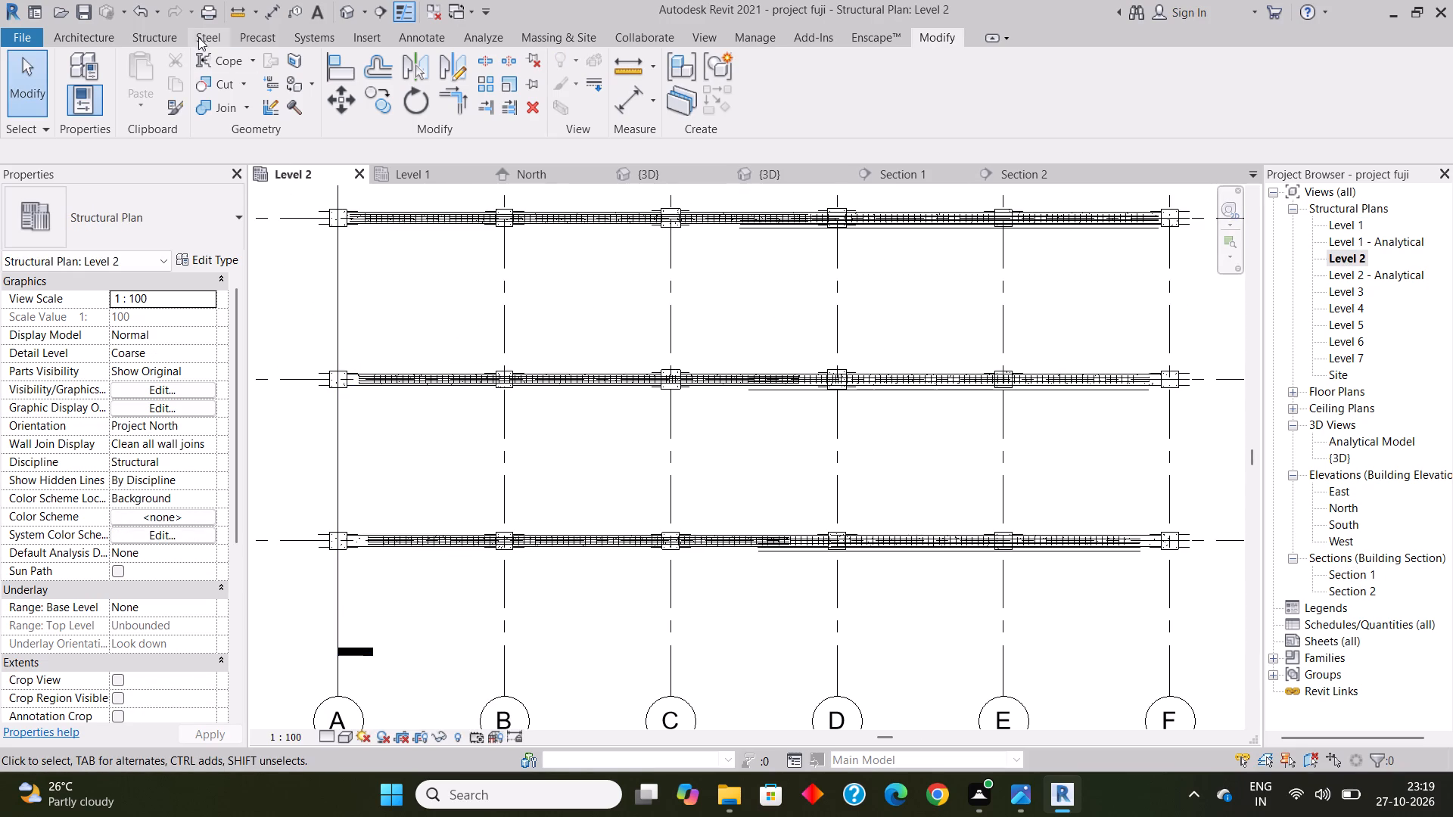
{"action": "left_click", "coordinate": [149, 38]}
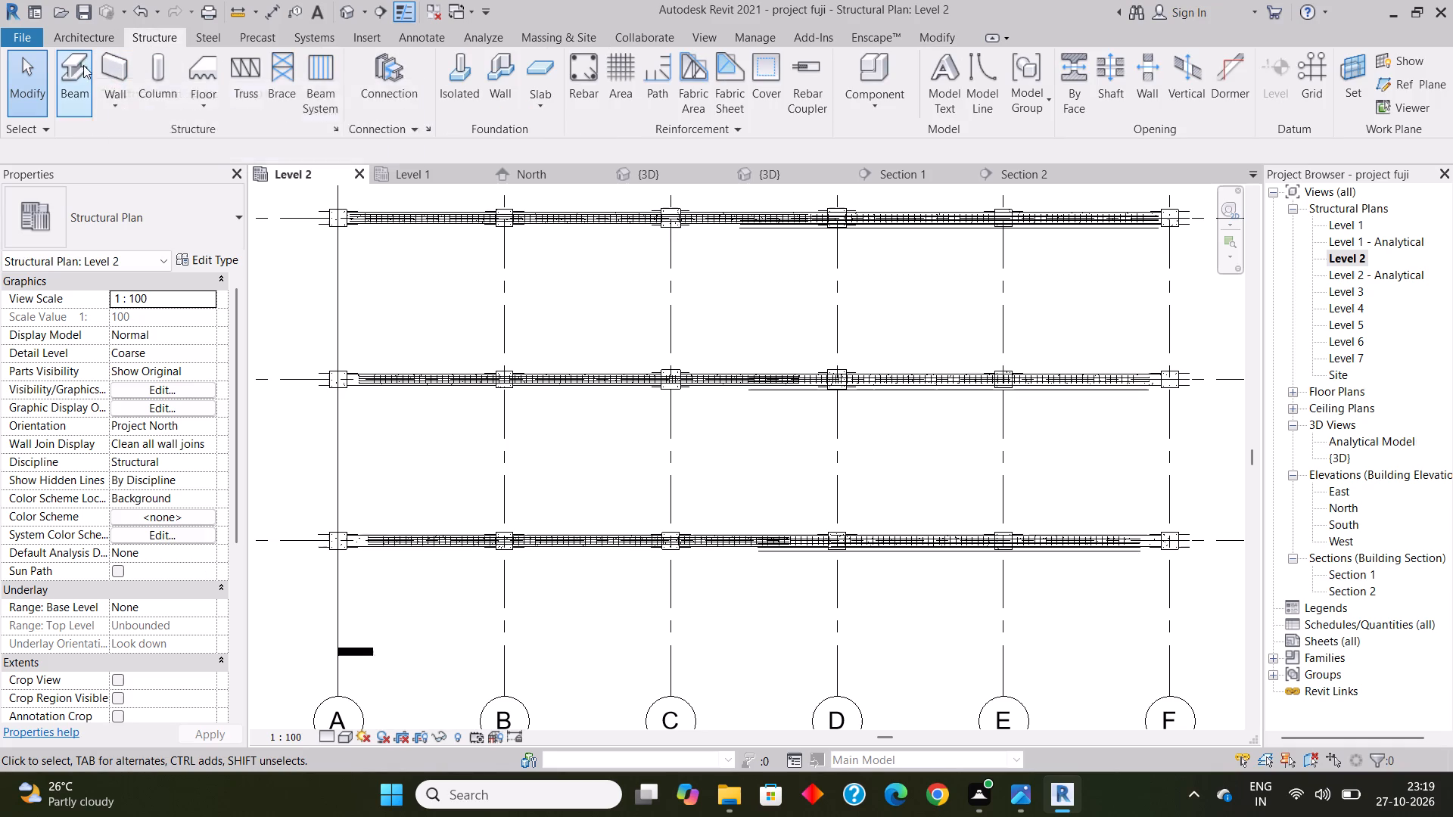
{"action": "left_click", "coordinate": [73, 64]}
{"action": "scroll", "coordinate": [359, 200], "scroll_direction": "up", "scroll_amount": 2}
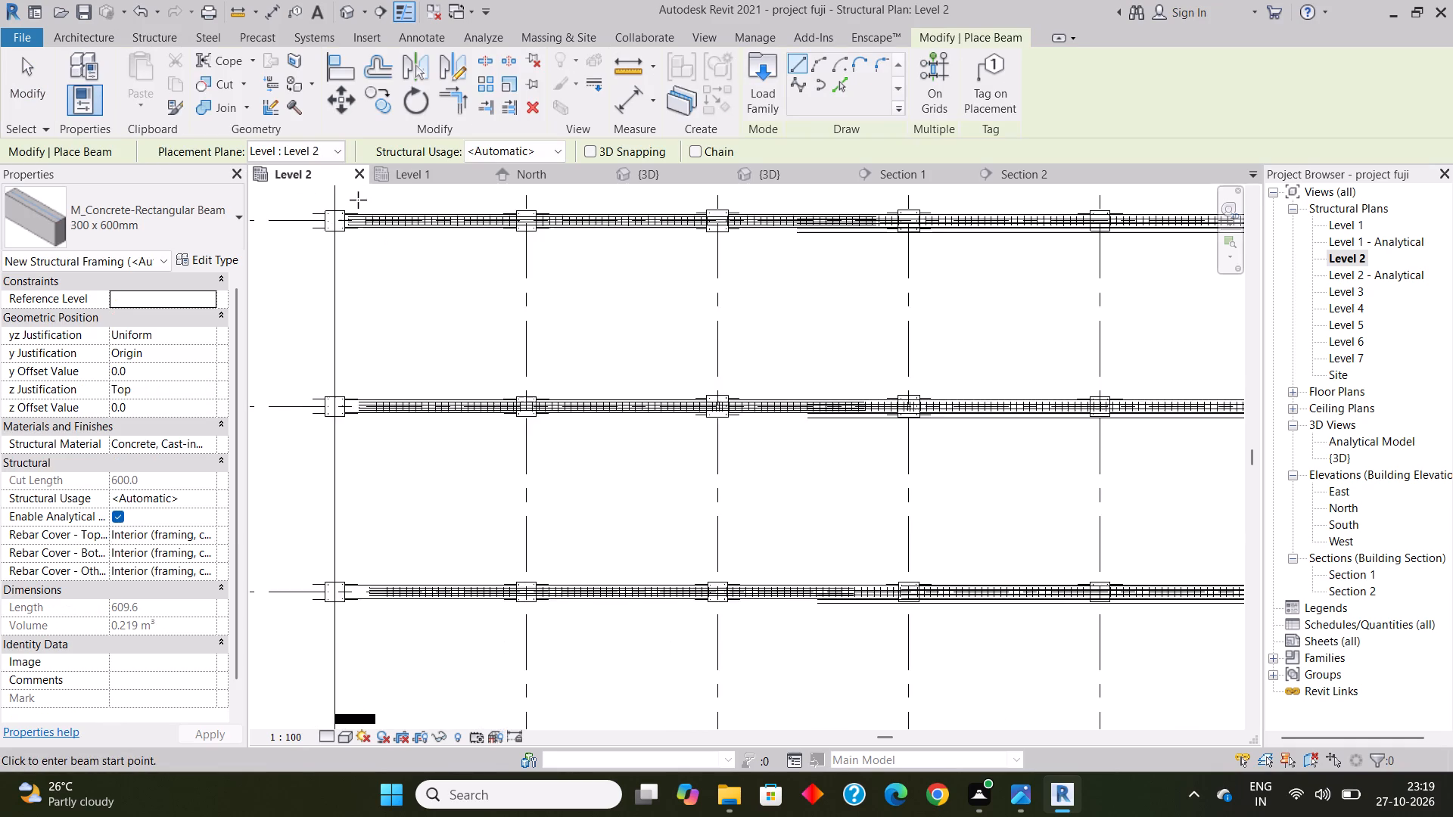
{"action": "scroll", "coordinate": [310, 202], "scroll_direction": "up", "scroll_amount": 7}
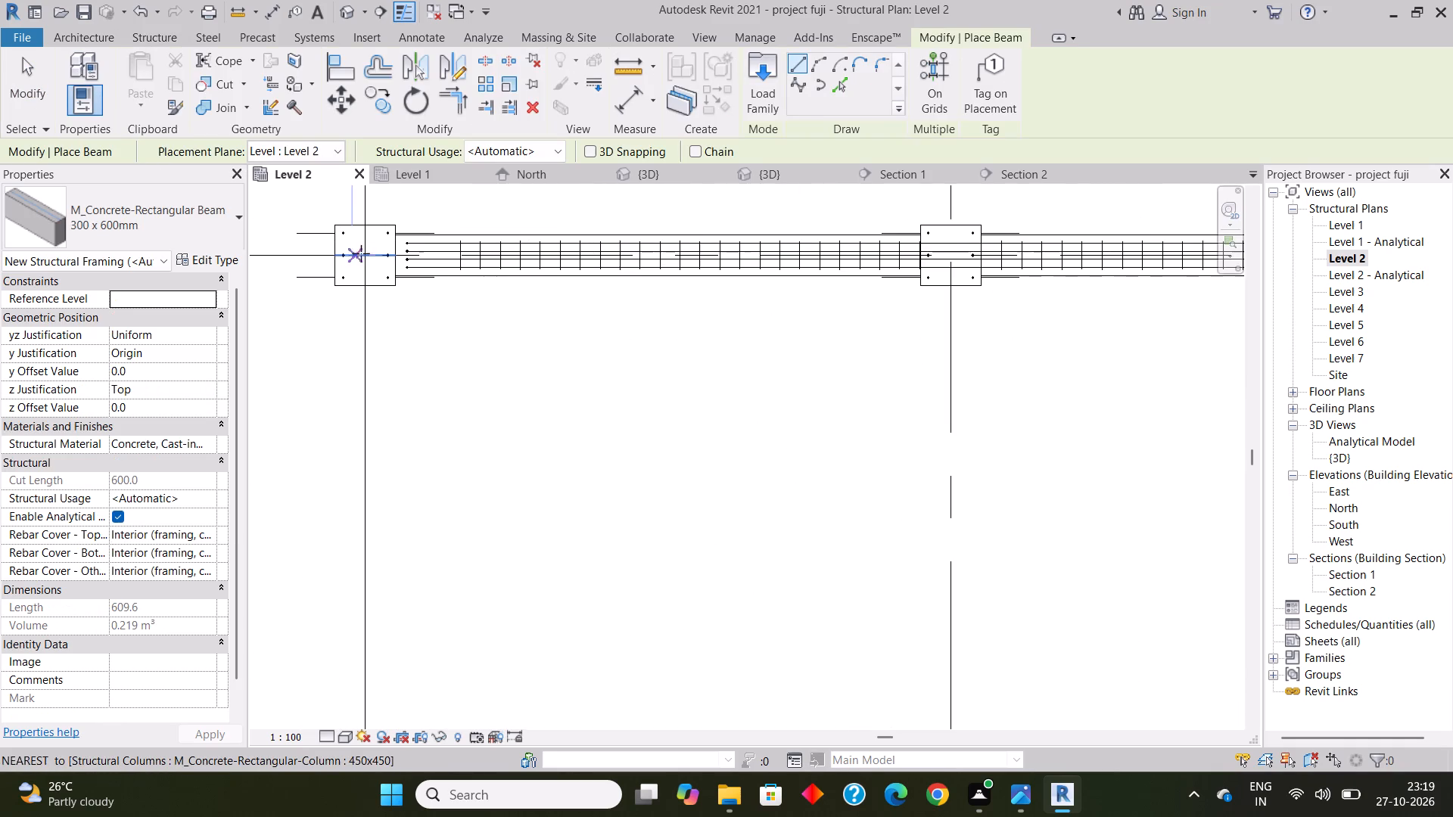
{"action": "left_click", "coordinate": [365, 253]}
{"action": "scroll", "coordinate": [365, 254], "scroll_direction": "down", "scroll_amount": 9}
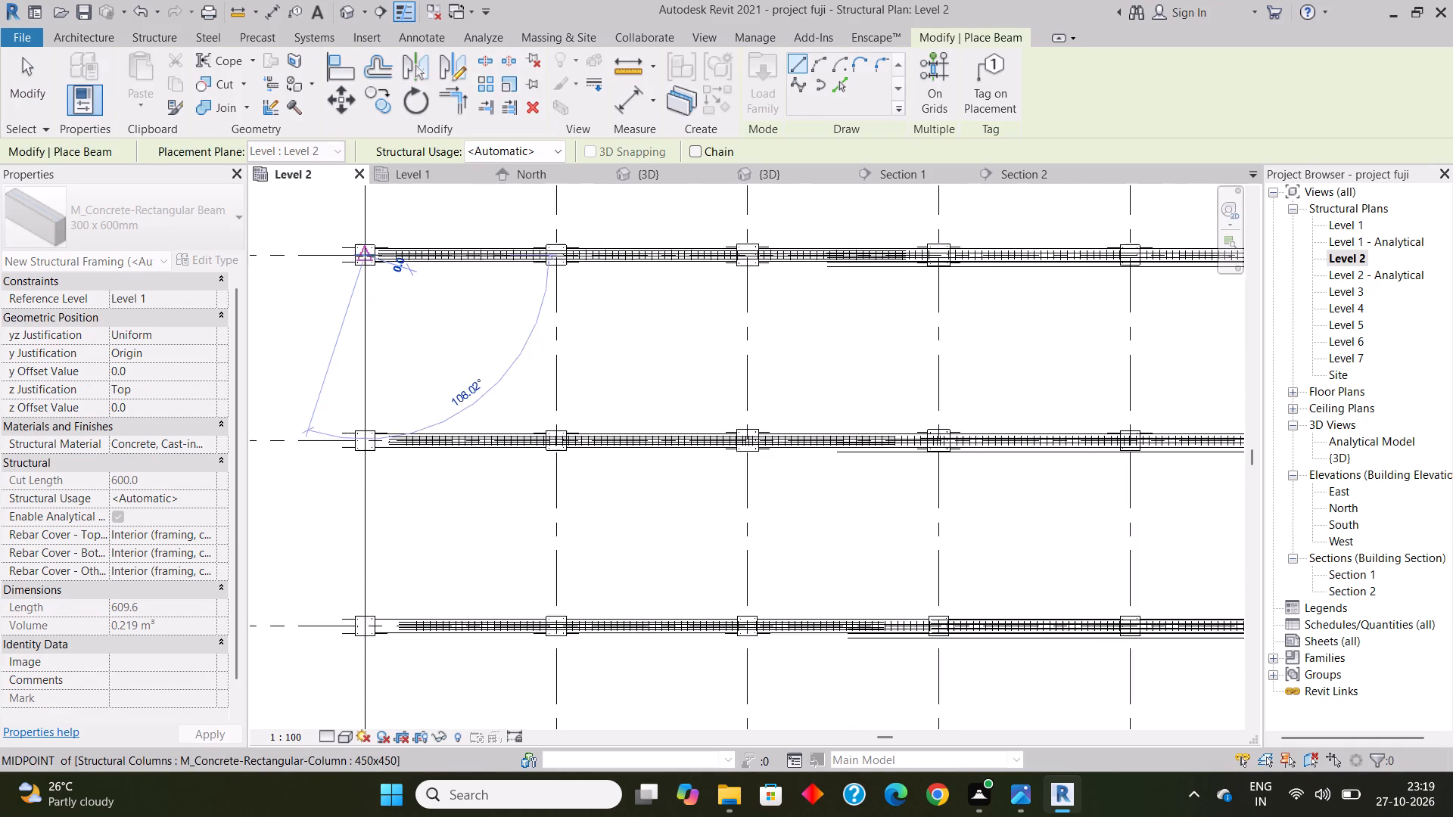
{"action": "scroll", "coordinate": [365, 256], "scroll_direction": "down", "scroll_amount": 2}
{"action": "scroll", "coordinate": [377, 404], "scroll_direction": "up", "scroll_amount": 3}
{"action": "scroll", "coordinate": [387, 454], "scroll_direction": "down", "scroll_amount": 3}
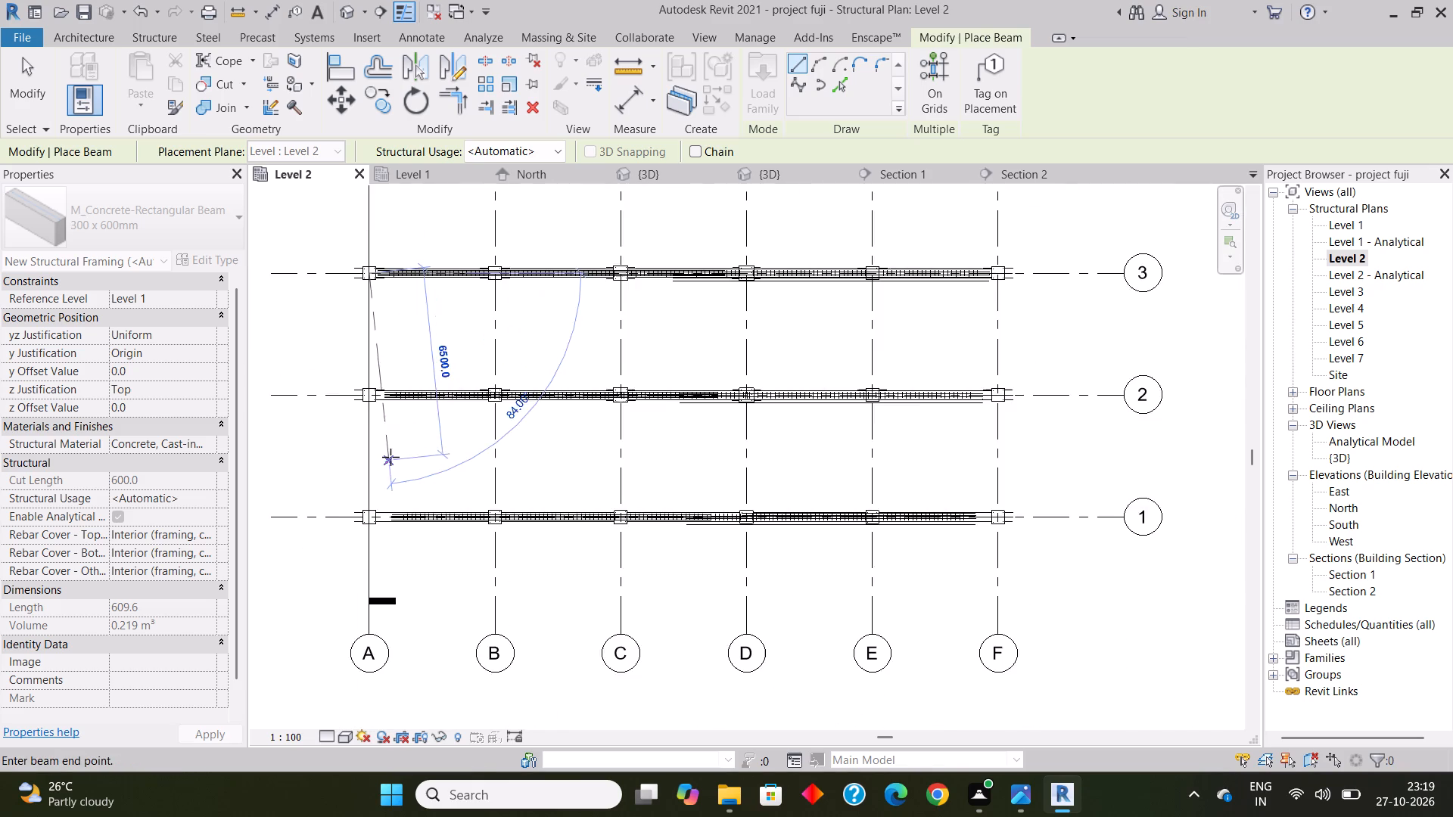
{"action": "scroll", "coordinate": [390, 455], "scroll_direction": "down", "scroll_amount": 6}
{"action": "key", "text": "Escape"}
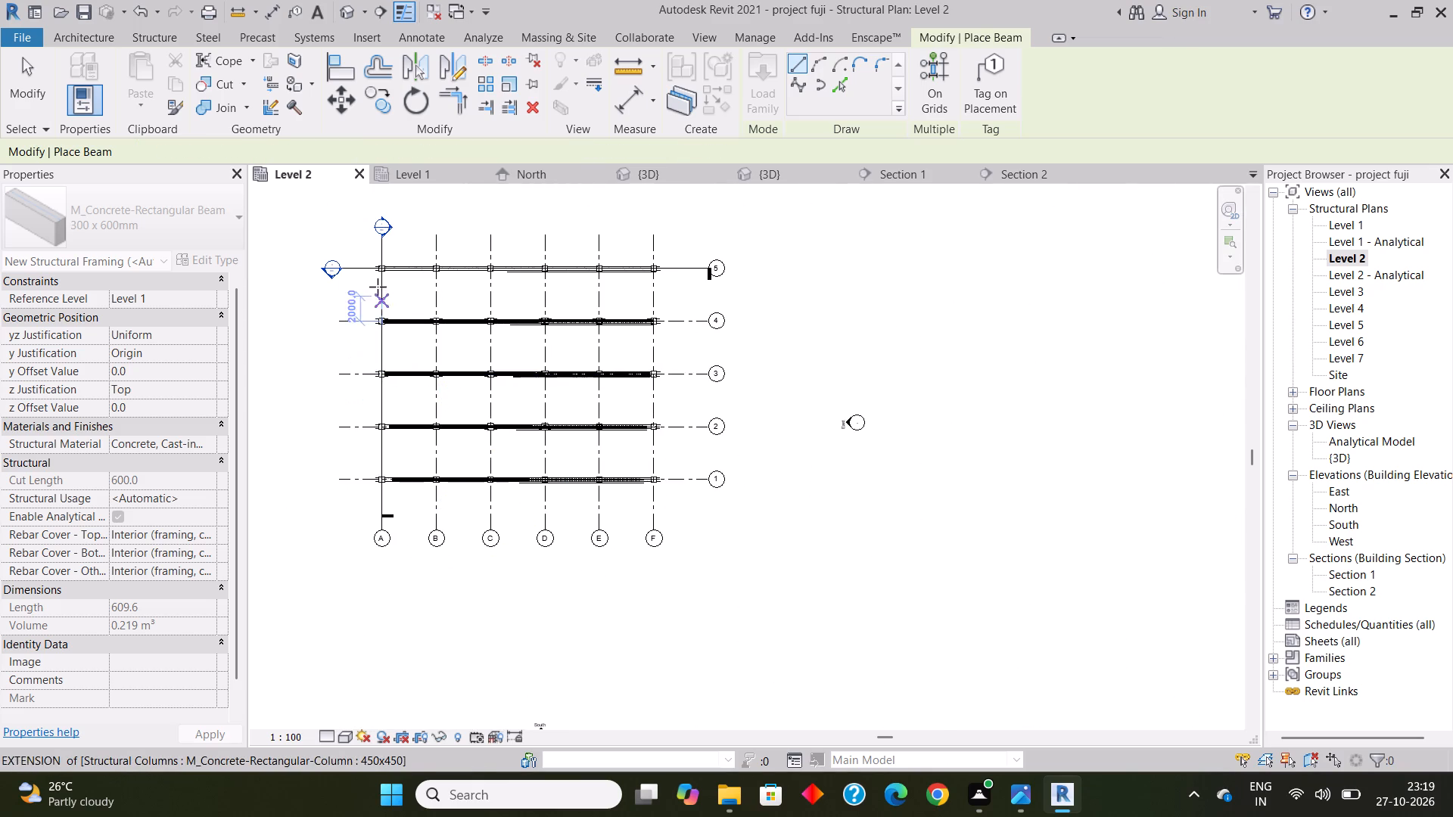
Place a 300 x 600mm concrete beam along grid A between the centres of the columns on grids 5 and 4.
{"action": "scroll", "coordinate": [379, 267], "scroll_direction": "up", "scroll_amount": 13}
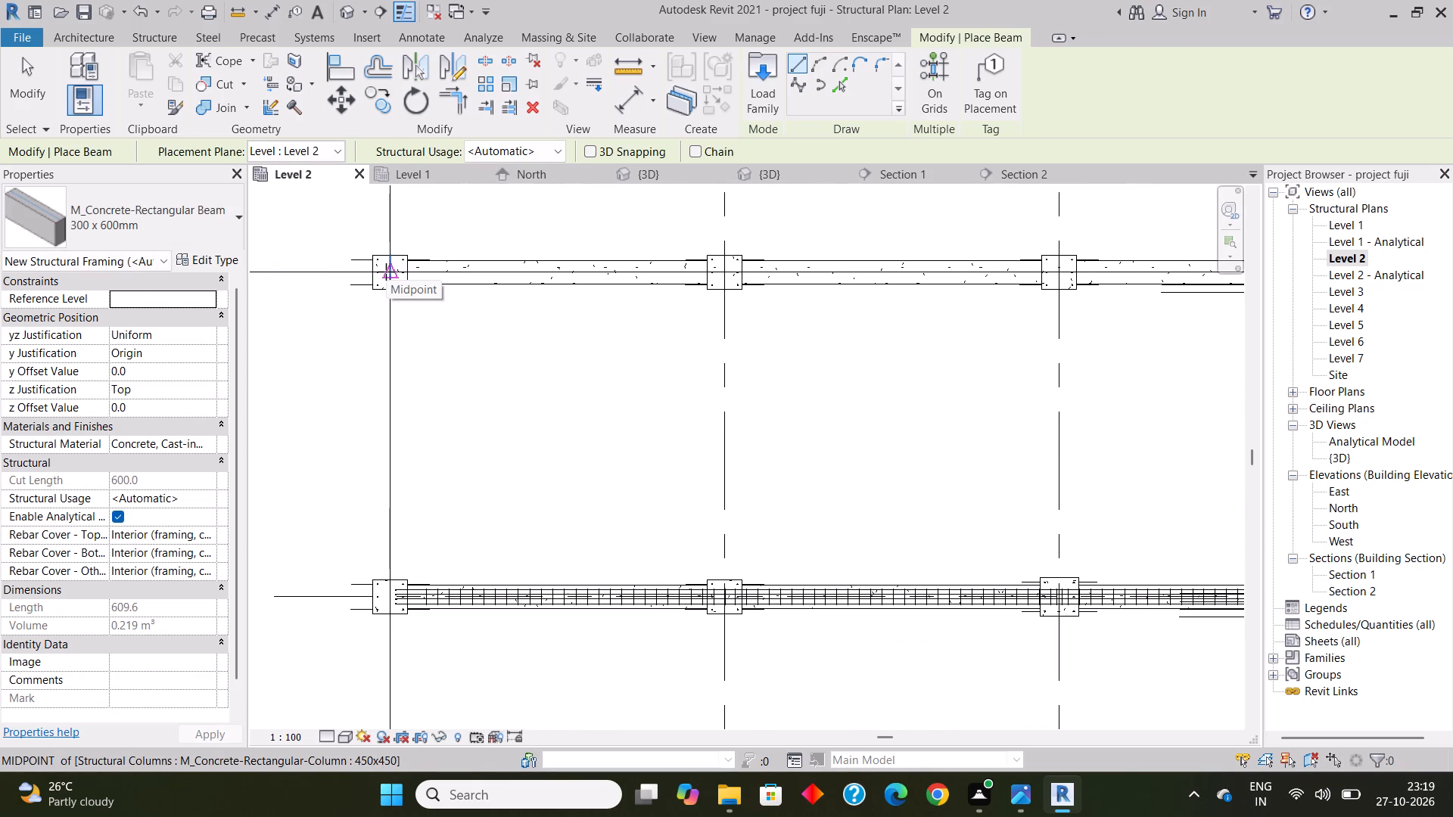
{"action": "left_click", "coordinate": [386, 272]}
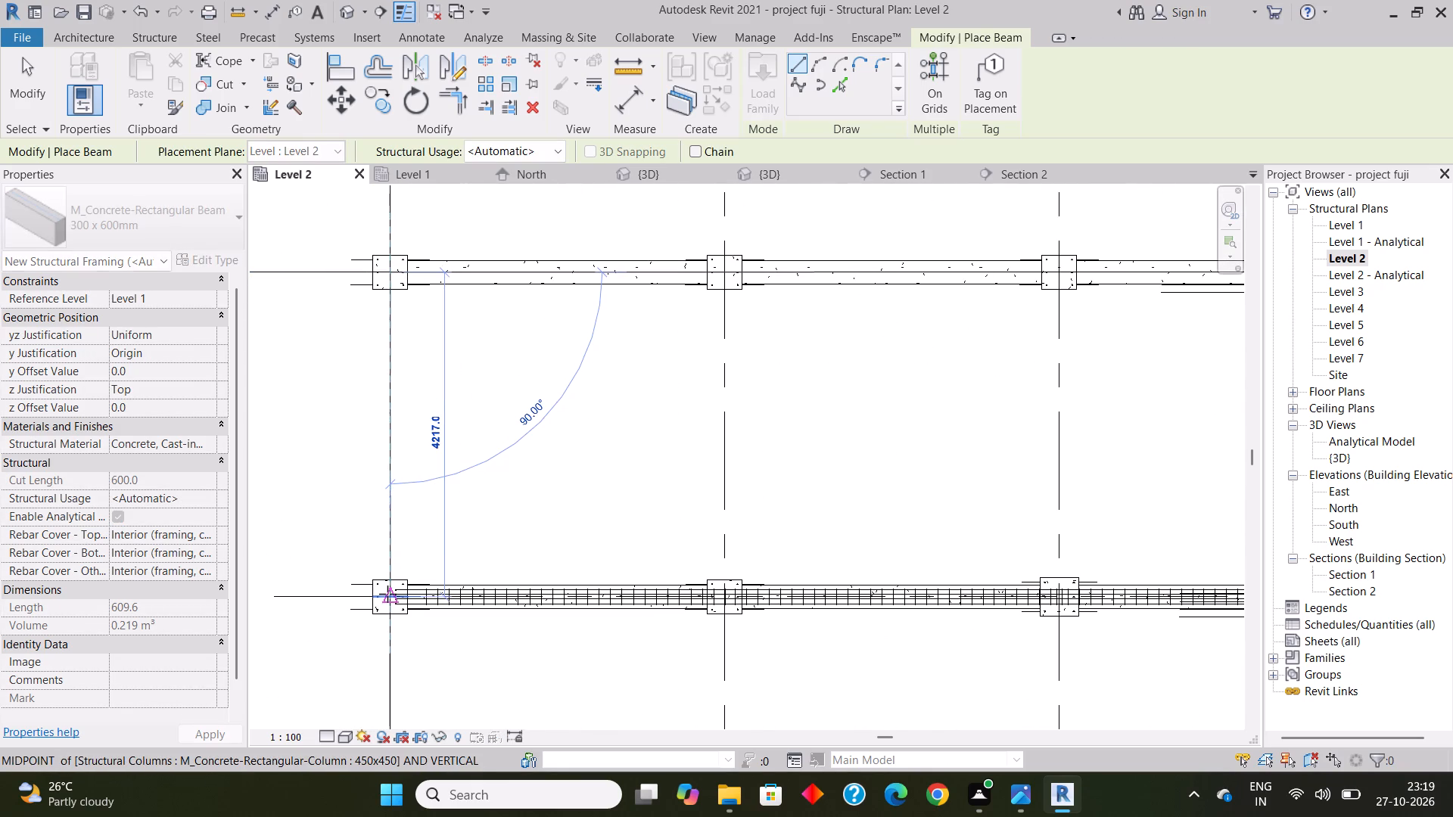
{"action": "left_click", "coordinate": [388, 595]}
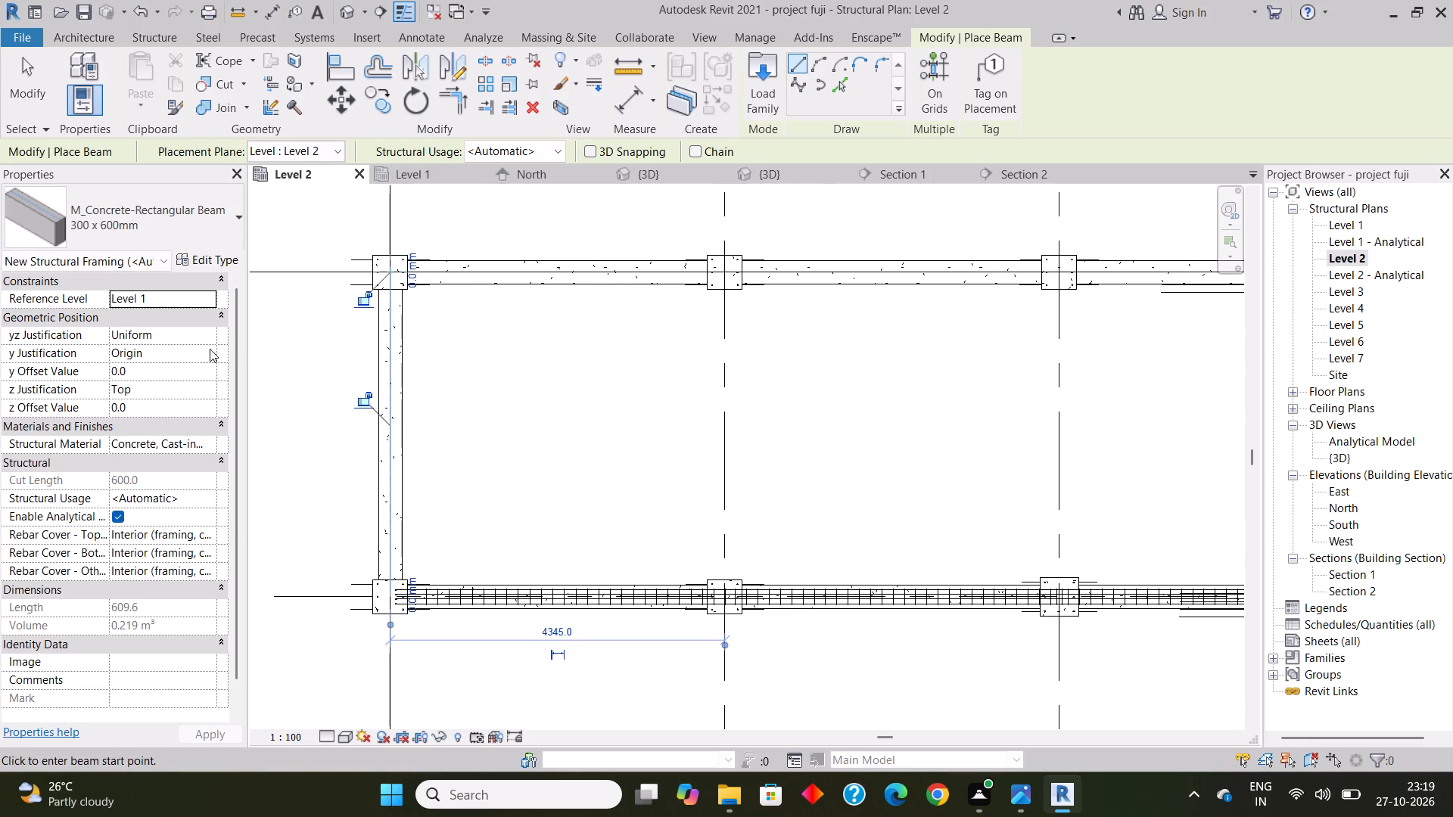
Place the next grid A beam between the centres of the columns on grids 4 and 3.
{"action": "scroll", "coordinate": [394, 360], "scroll_direction": "down", "scroll_amount": 4}
{"action": "middle_click_drag", "start_coordinate": [419, 455], "coordinate": [518, 294]}
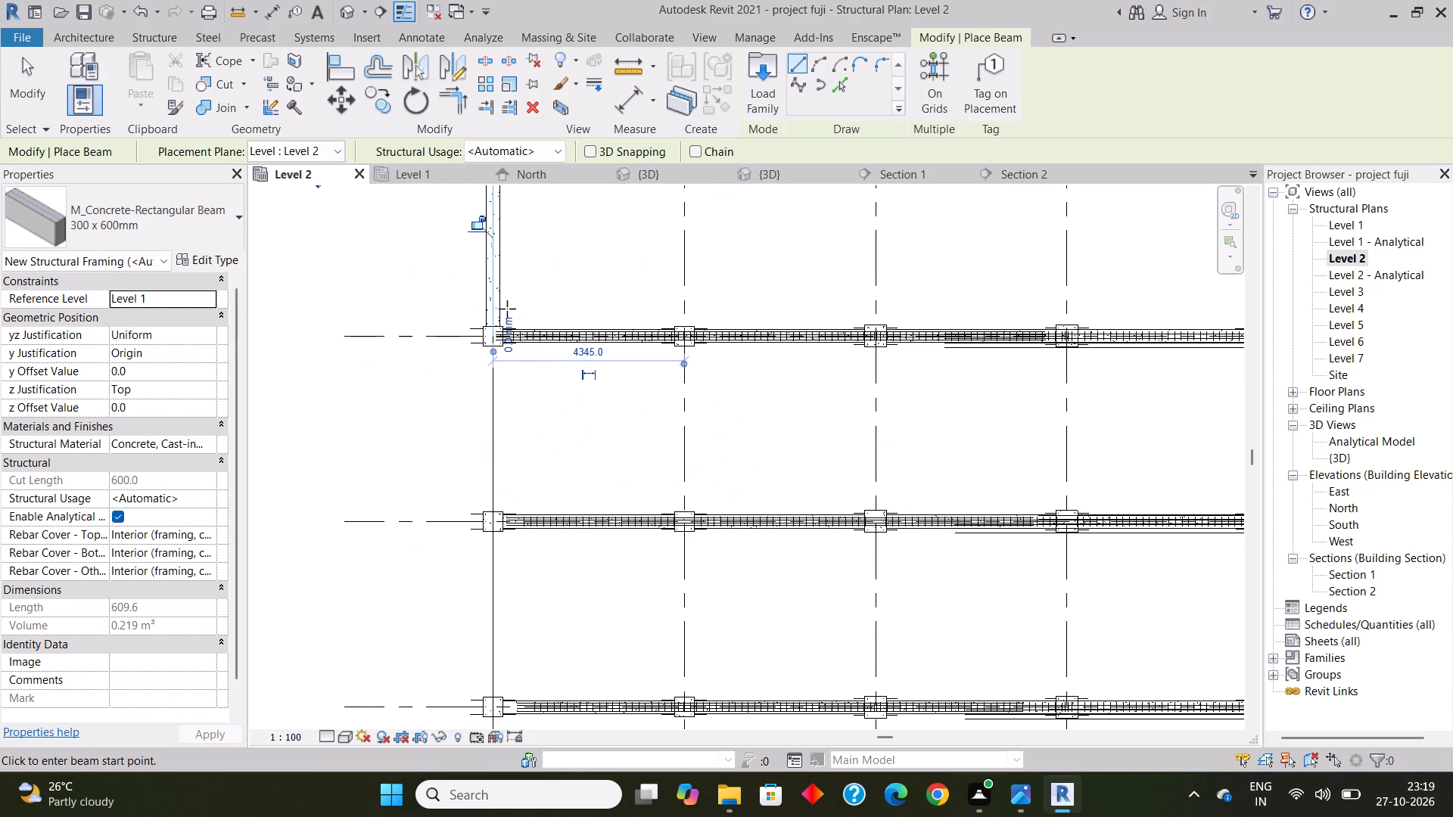
{"action": "left_click", "coordinate": [489, 336]}
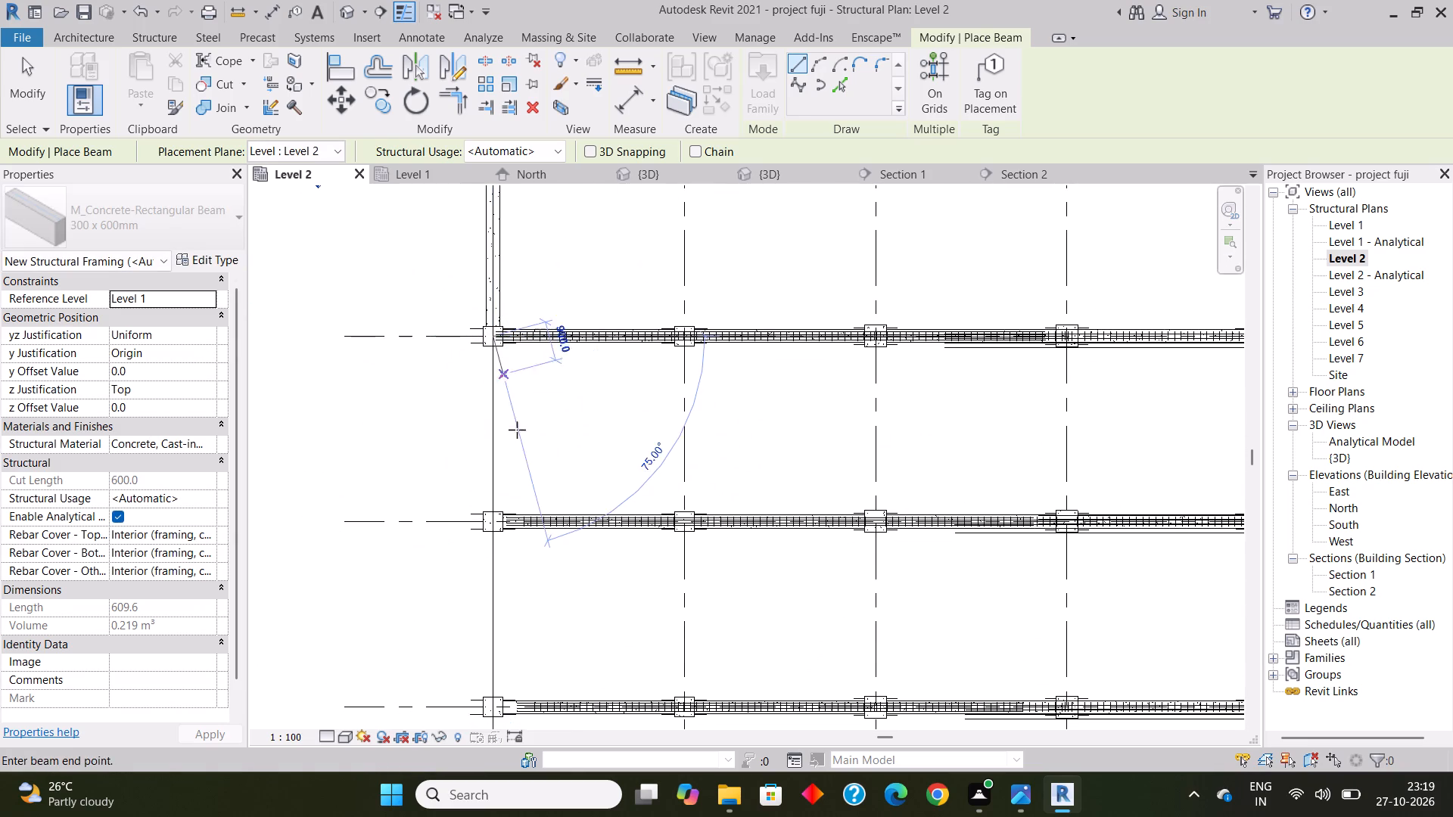
{"action": "left_click", "coordinate": [491, 523]}
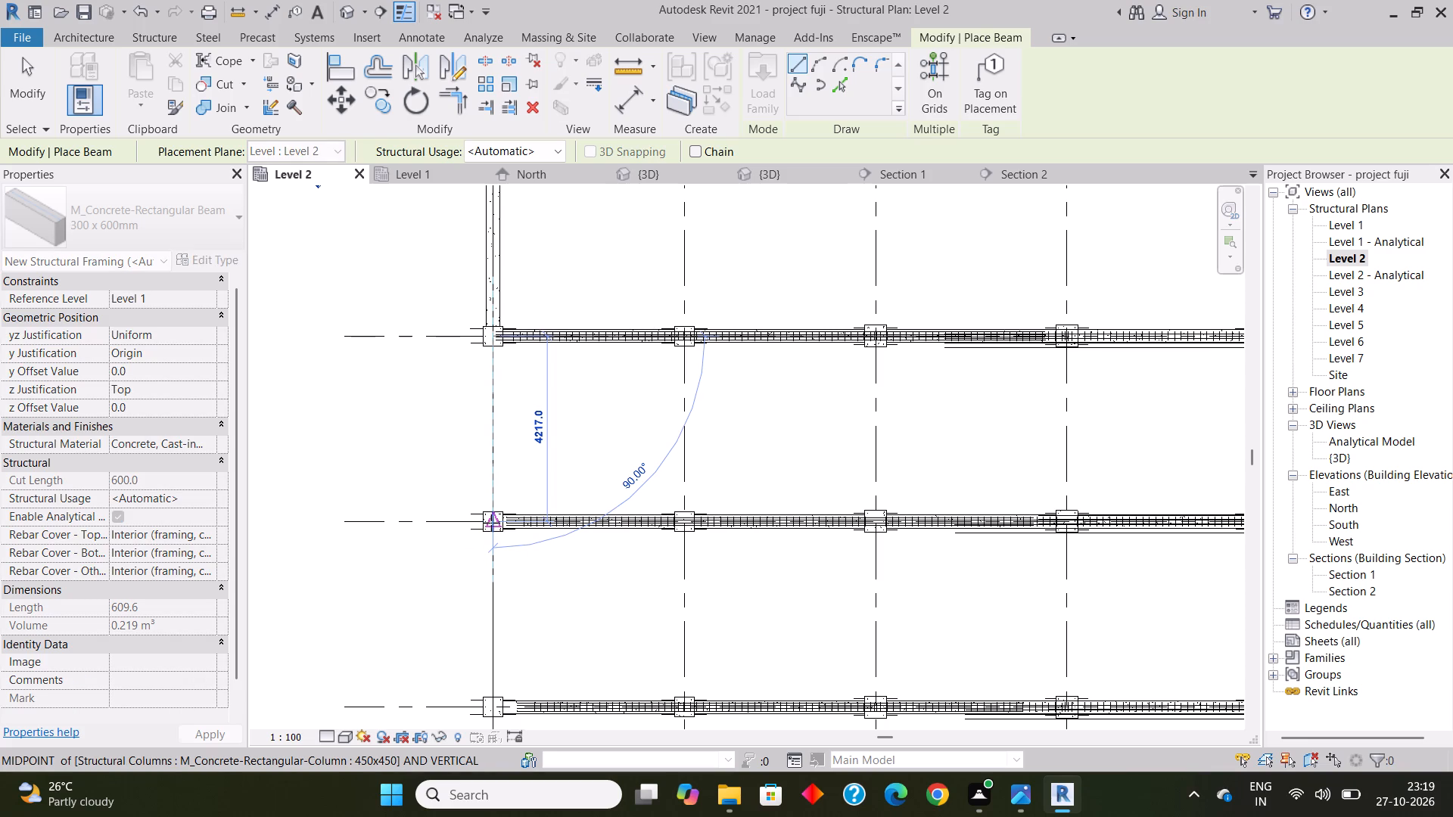
Place another grid A beam between the centres of the columns on grids 3 and 2.
{"action": "middle_click_drag", "start_coordinate": [492, 557], "coordinate": [465, 349]}
{"action": "scroll", "coordinate": [456, 332], "scroll_direction": "up", "scroll_amount": 3}
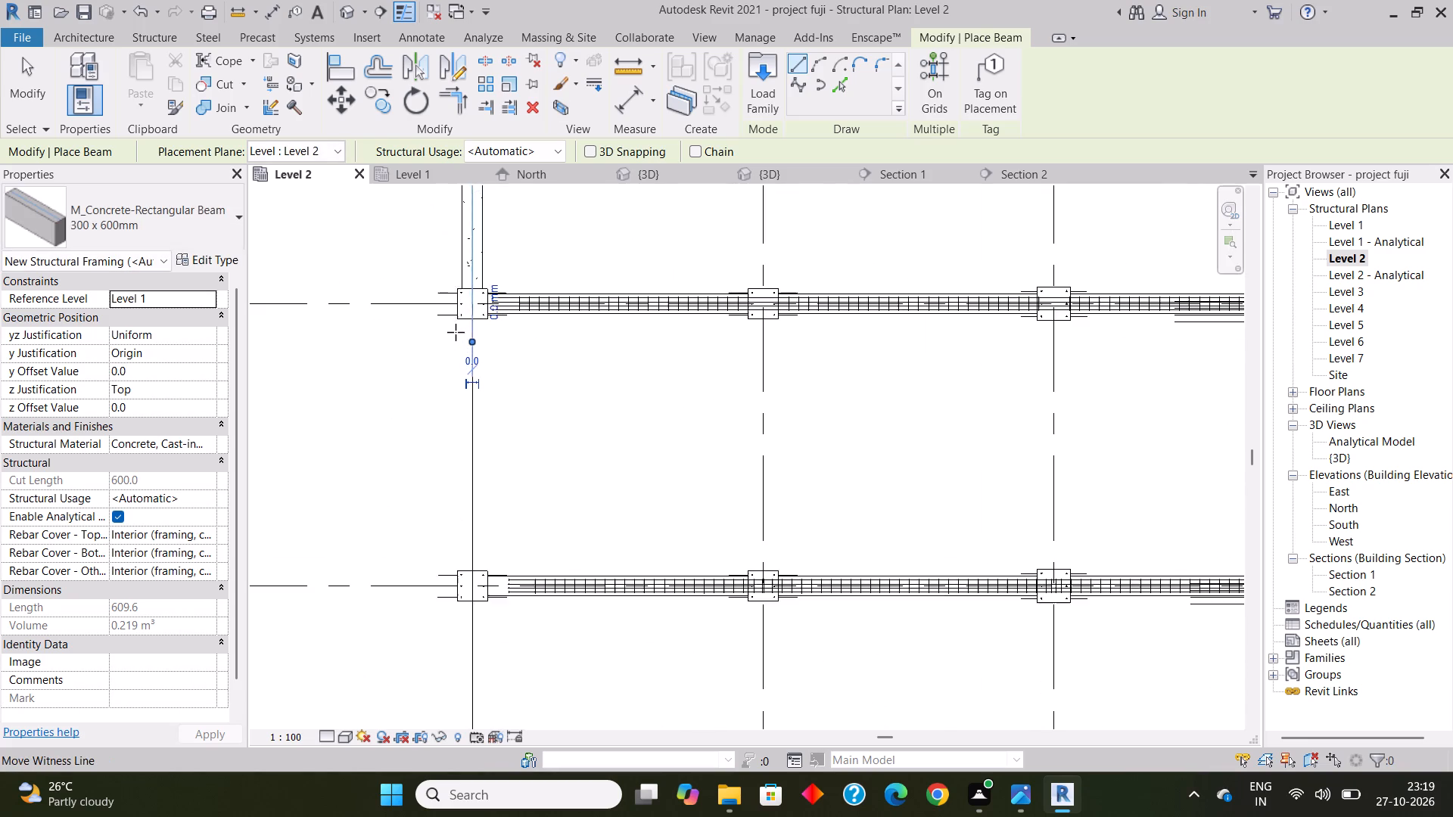
{"action": "scroll", "coordinate": [456, 332], "scroll_direction": "up", "scroll_amount": 2}
{"action": "left_click", "coordinate": [476, 297]}
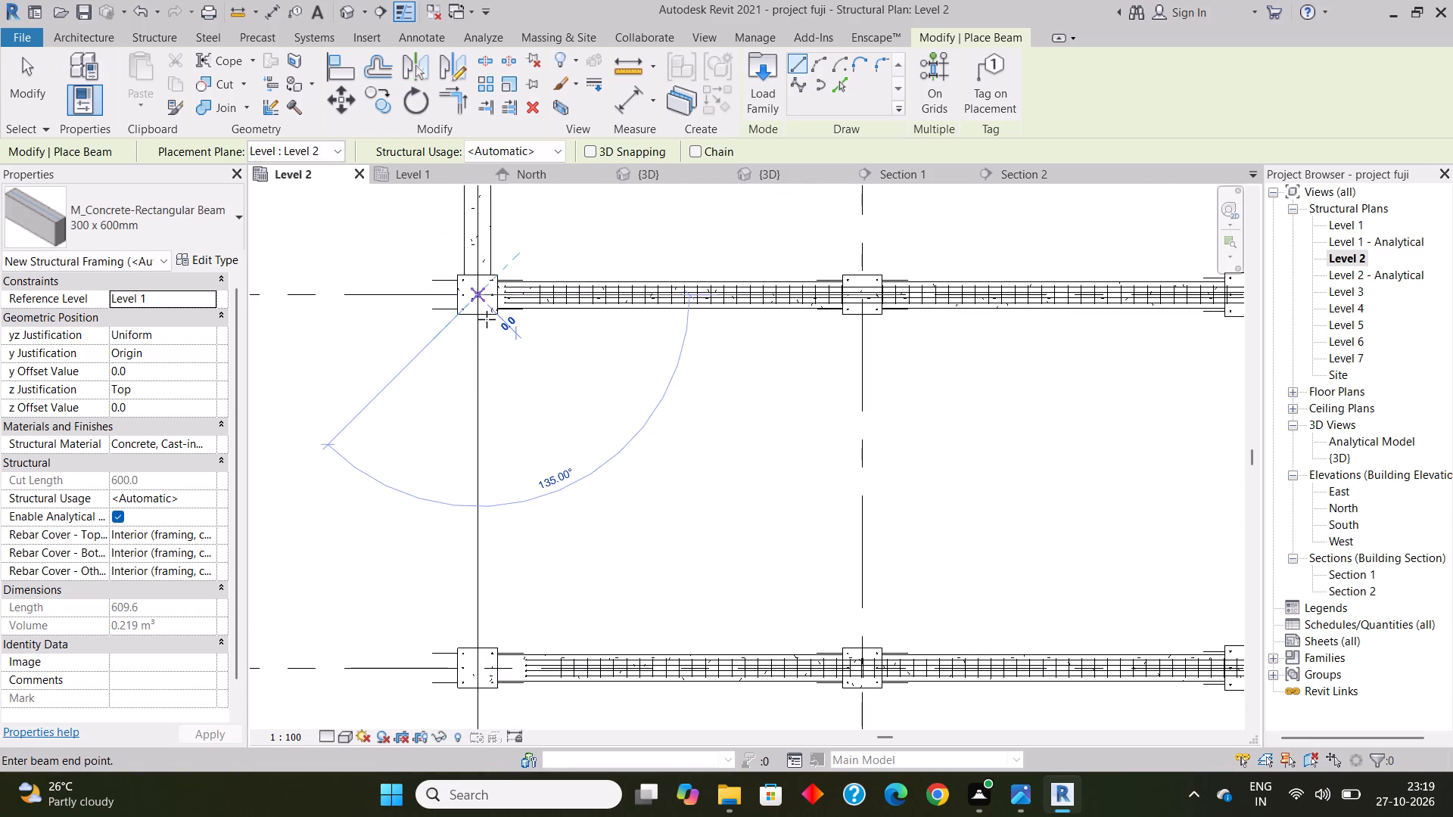
{"action": "left_click", "coordinate": [477, 669]}
Place the last grid A beam between the column centres on grids 2 and 1, and end the Beam command.
{"action": "middle_click_drag", "start_coordinate": [425, 564], "coordinate": [414, 157]}
{"action": "left_click", "coordinate": [465, 262]}
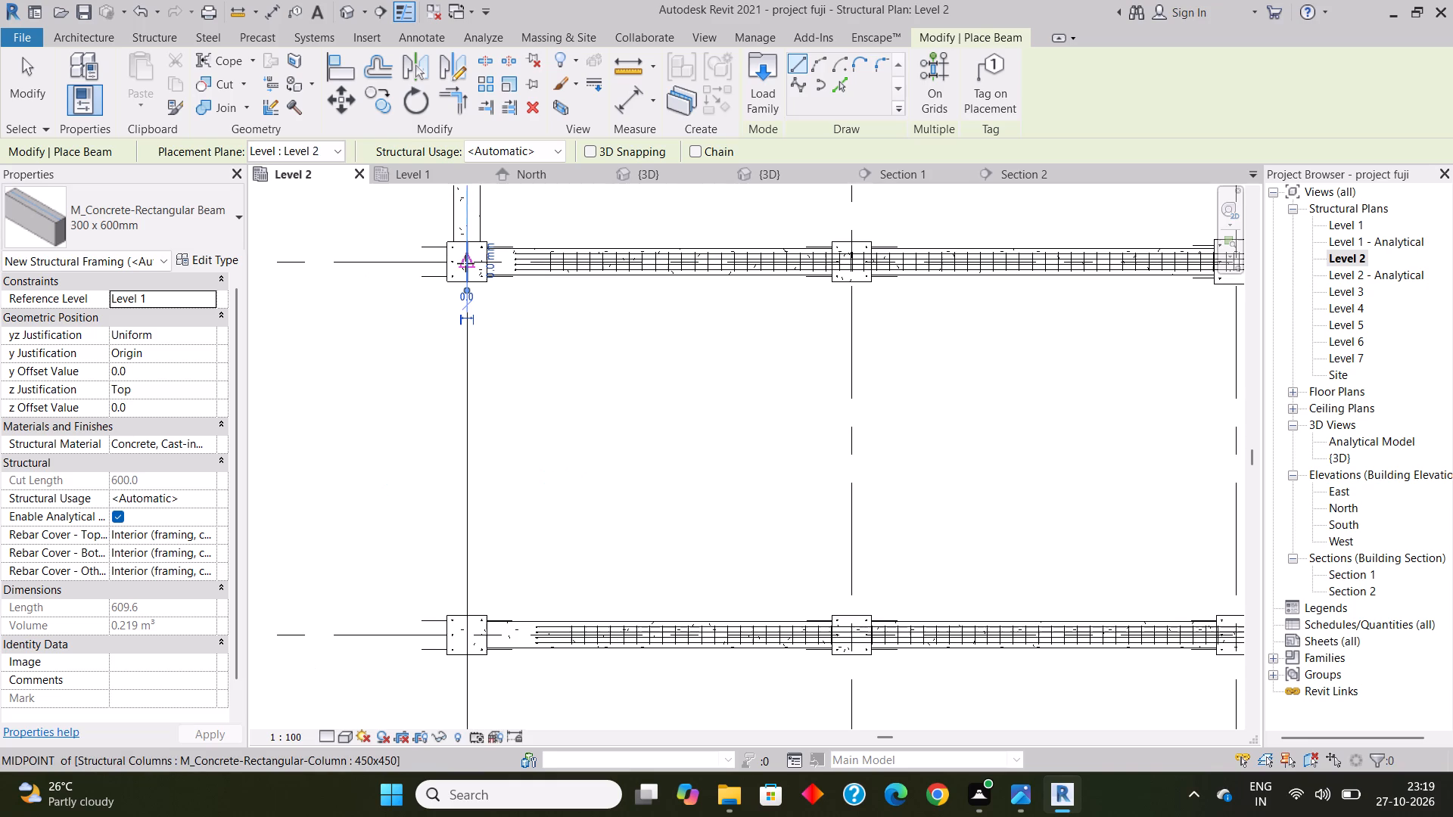
{"action": "left_click", "coordinate": [464, 635]}
{"action": "scroll", "coordinate": [401, 533], "scroll_direction": "down", "scroll_amount": 7}
{"action": "middle_click_drag", "start_coordinate": [428, 555], "coordinate": [422, 390]}
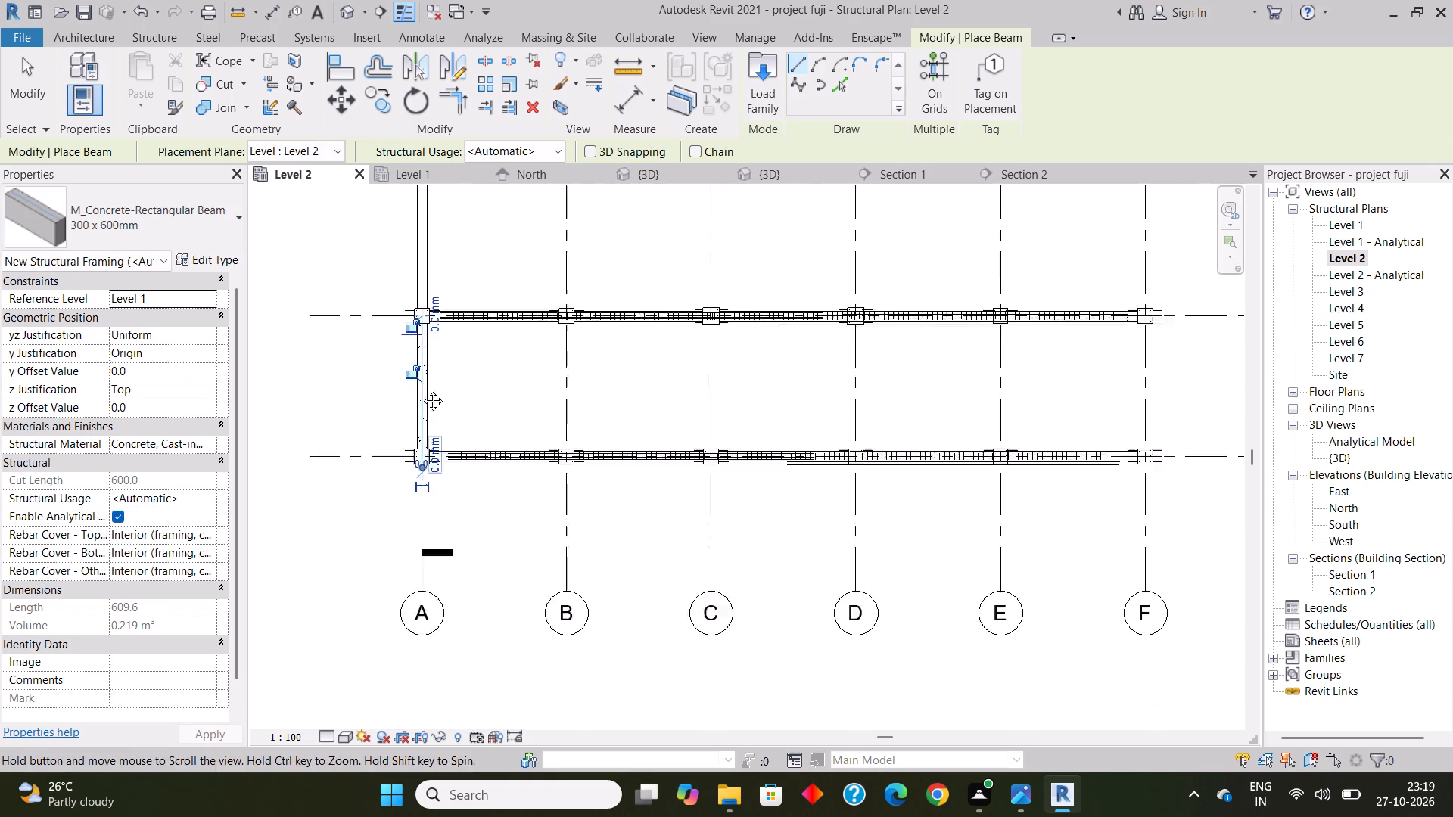
{"action": "middle_click_drag", "start_coordinate": [422, 390], "coordinate": [424, 338]}
{"action": "scroll", "coordinate": [462, 471], "scroll_direction": "down", "scroll_amount": 5}
{"action": "middle_click_drag", "start_coordinate": [467, 478], "coordinate": [487, 658]}
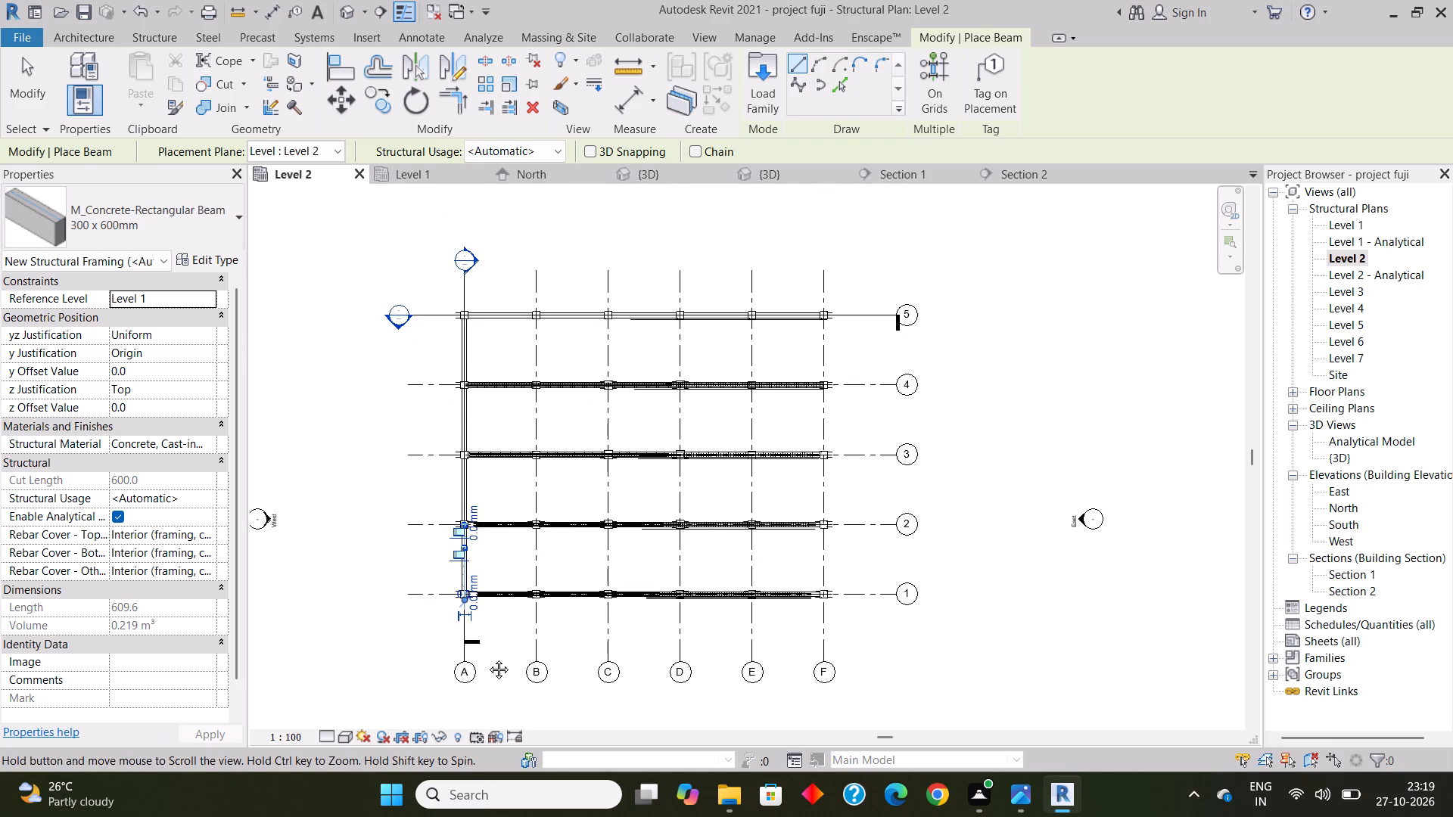
{"action": "middle_click_drag", "start_coordinate": [487, 658], "coordinate": [472, 606]}
{"action": "key", "text": "Escape"}
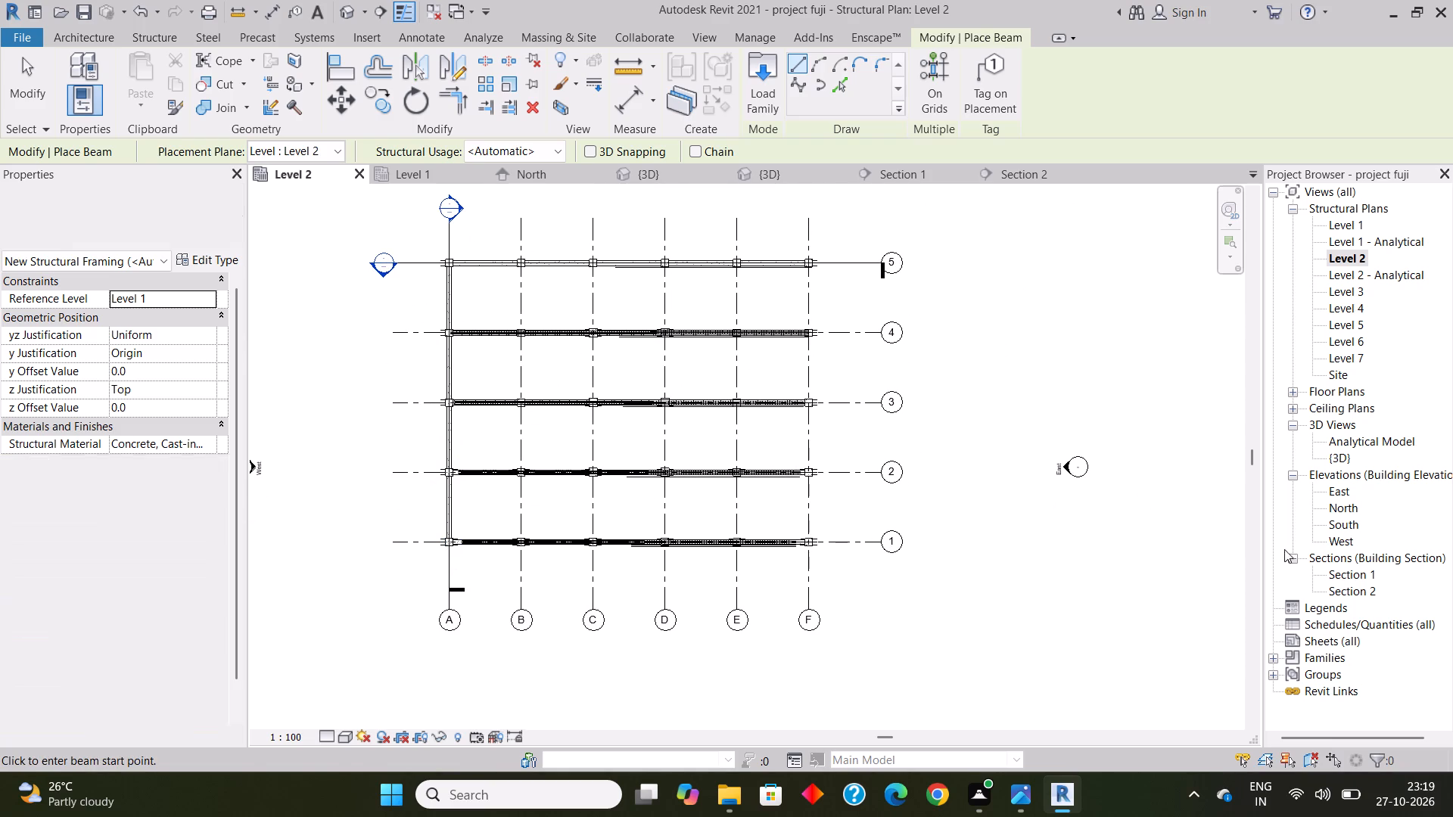
Open the Section 1 building section view.
{"action": "double_click", "coordinate": [1346, 575]}
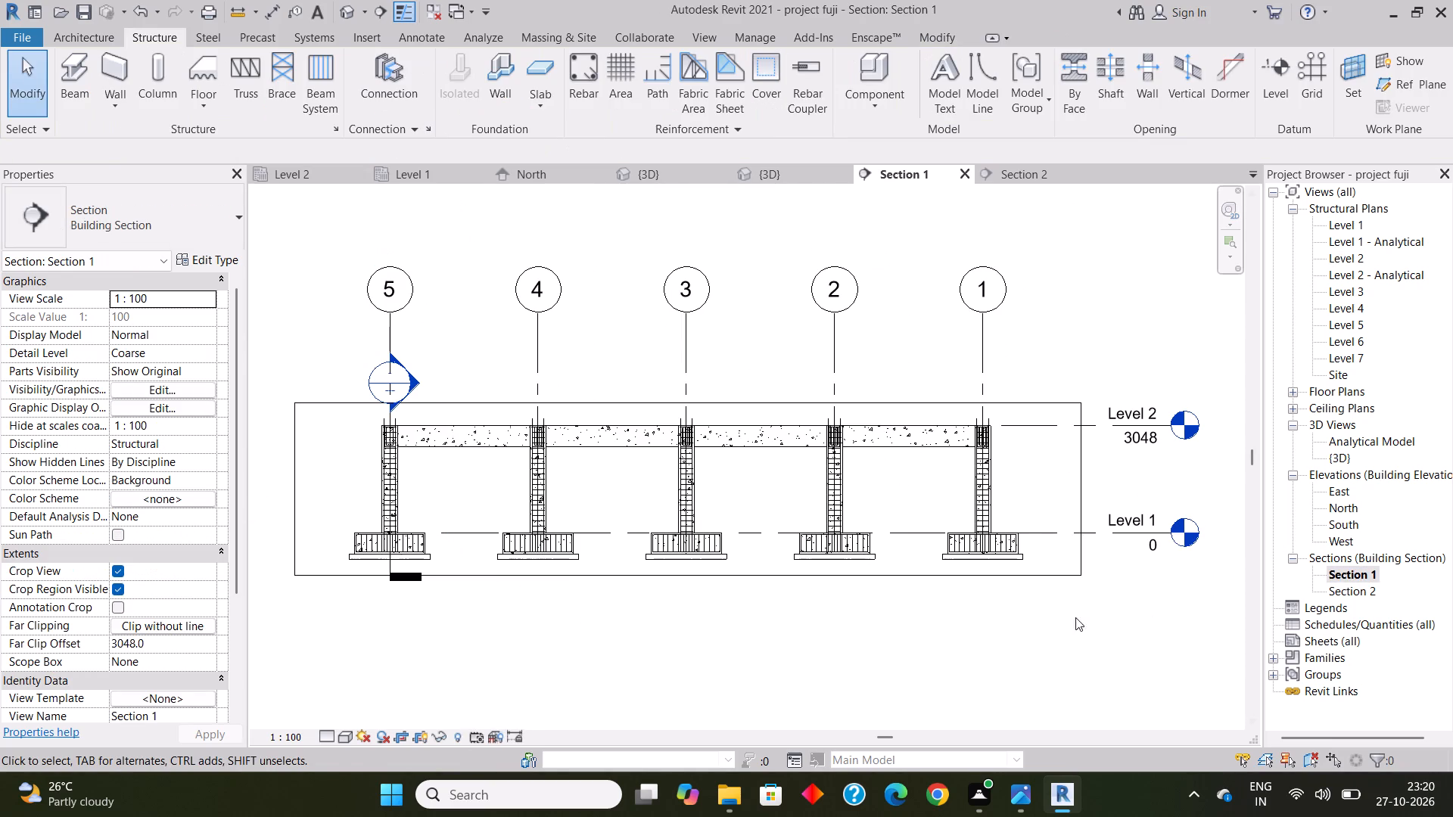
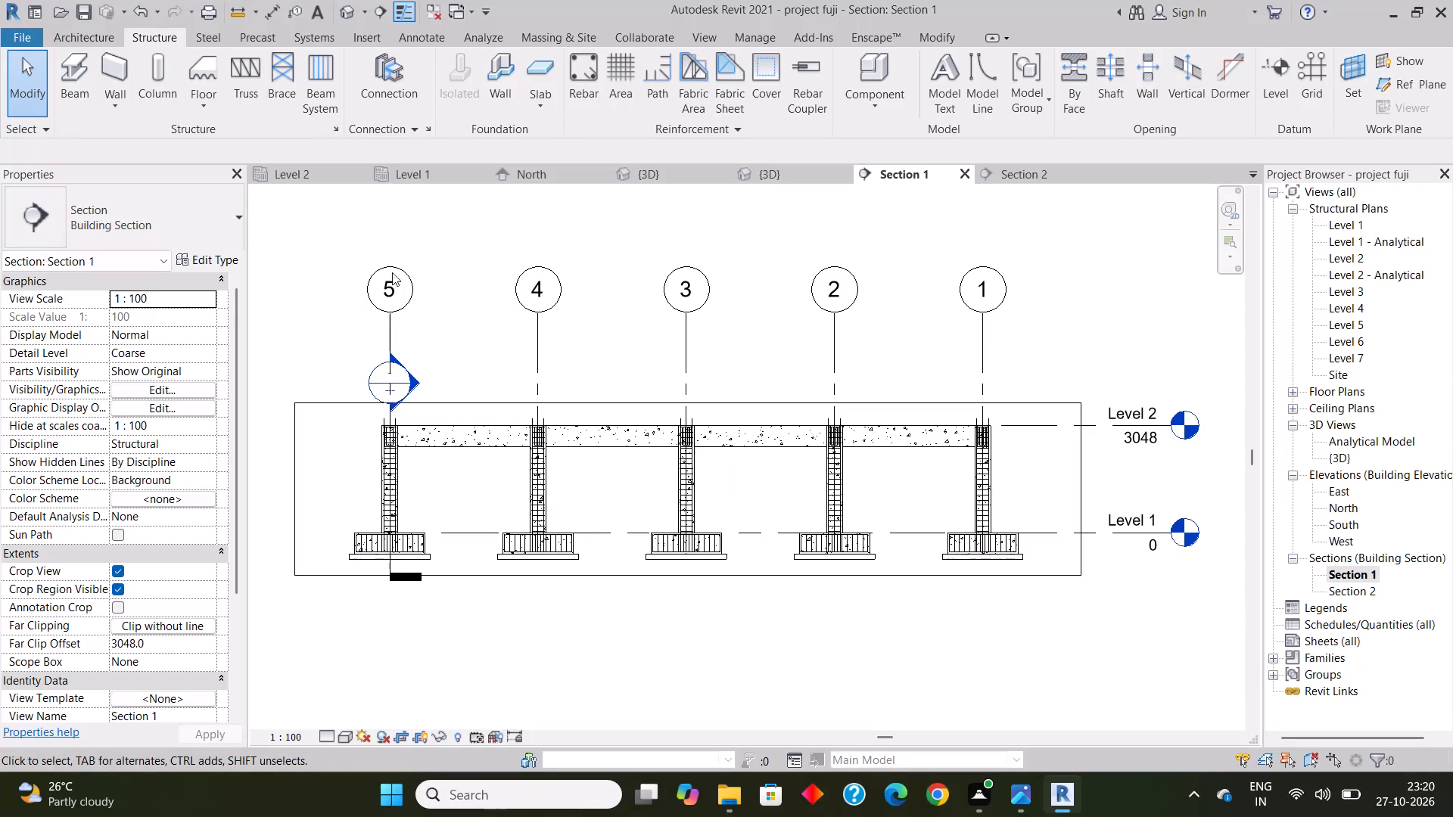
Sketch a 20d rebar hosted in the beam between grids 4 and 3, starting with a vertical leg about 367 mm down inside the grid 5 column.
{"action": "left_click", "coordinate": [587, 83]}
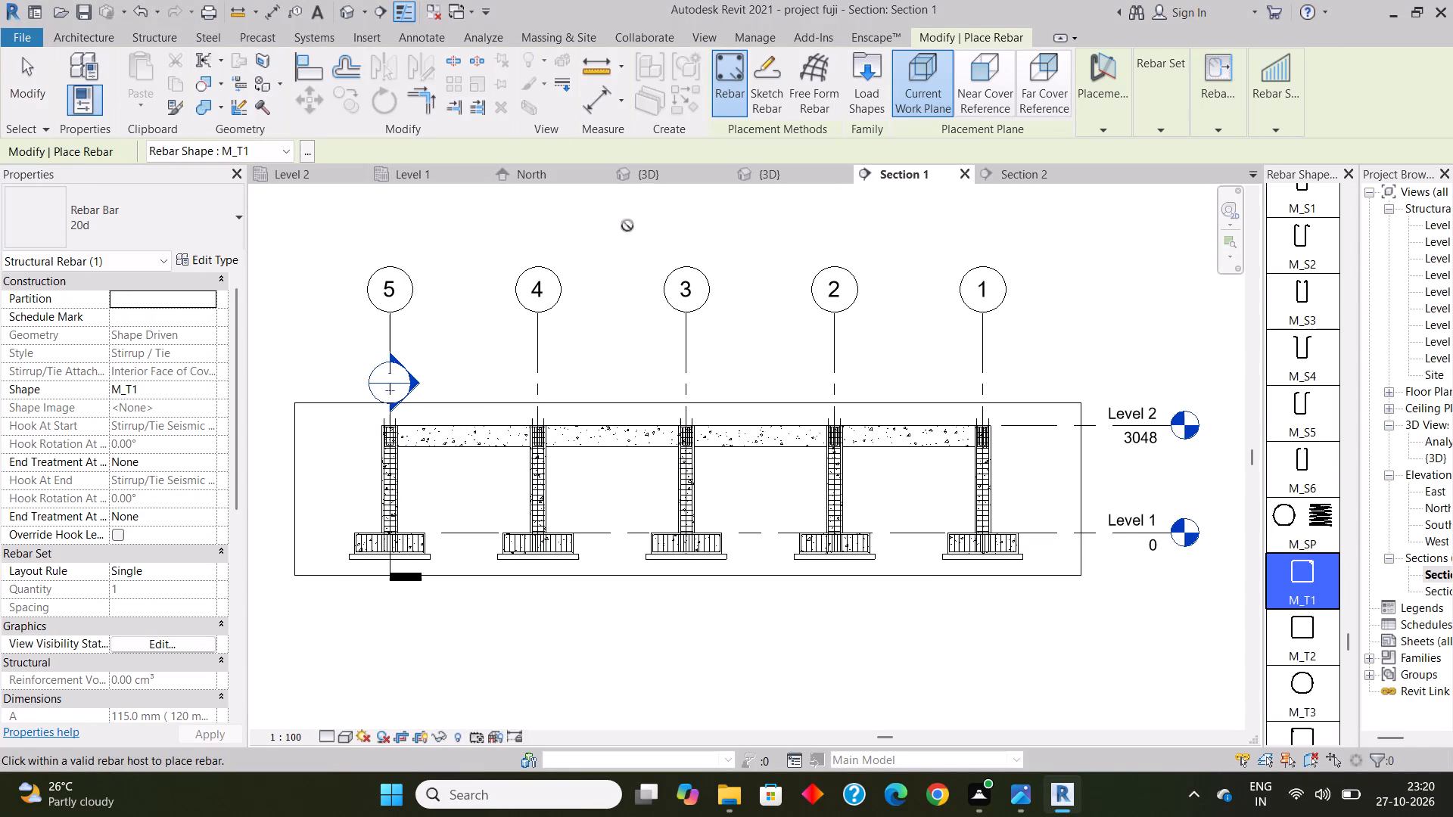
{"action": "left_click", "coordinate": [779, 56]}
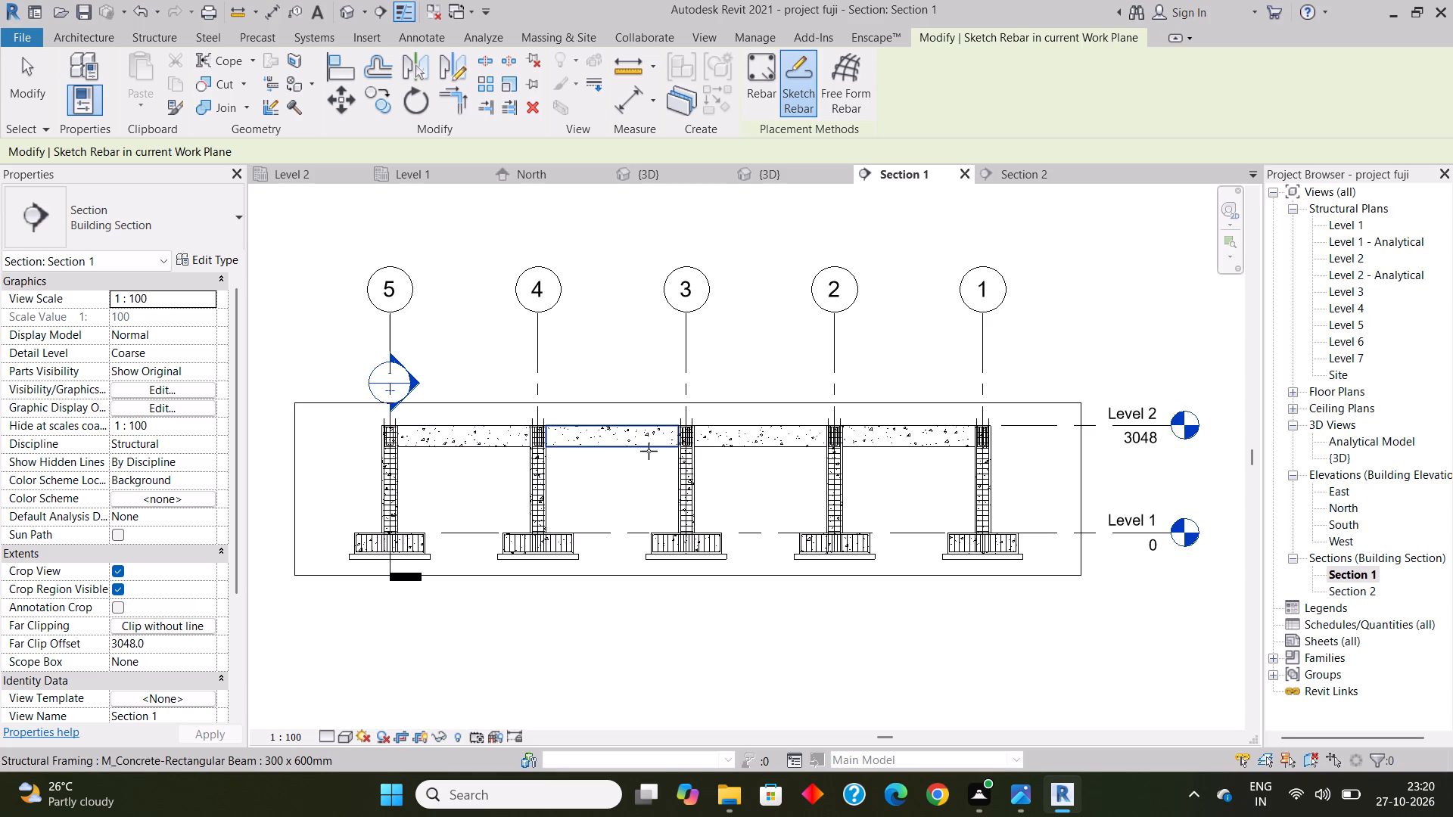
{"action": "left_click", "coordinate": [649, 451]}
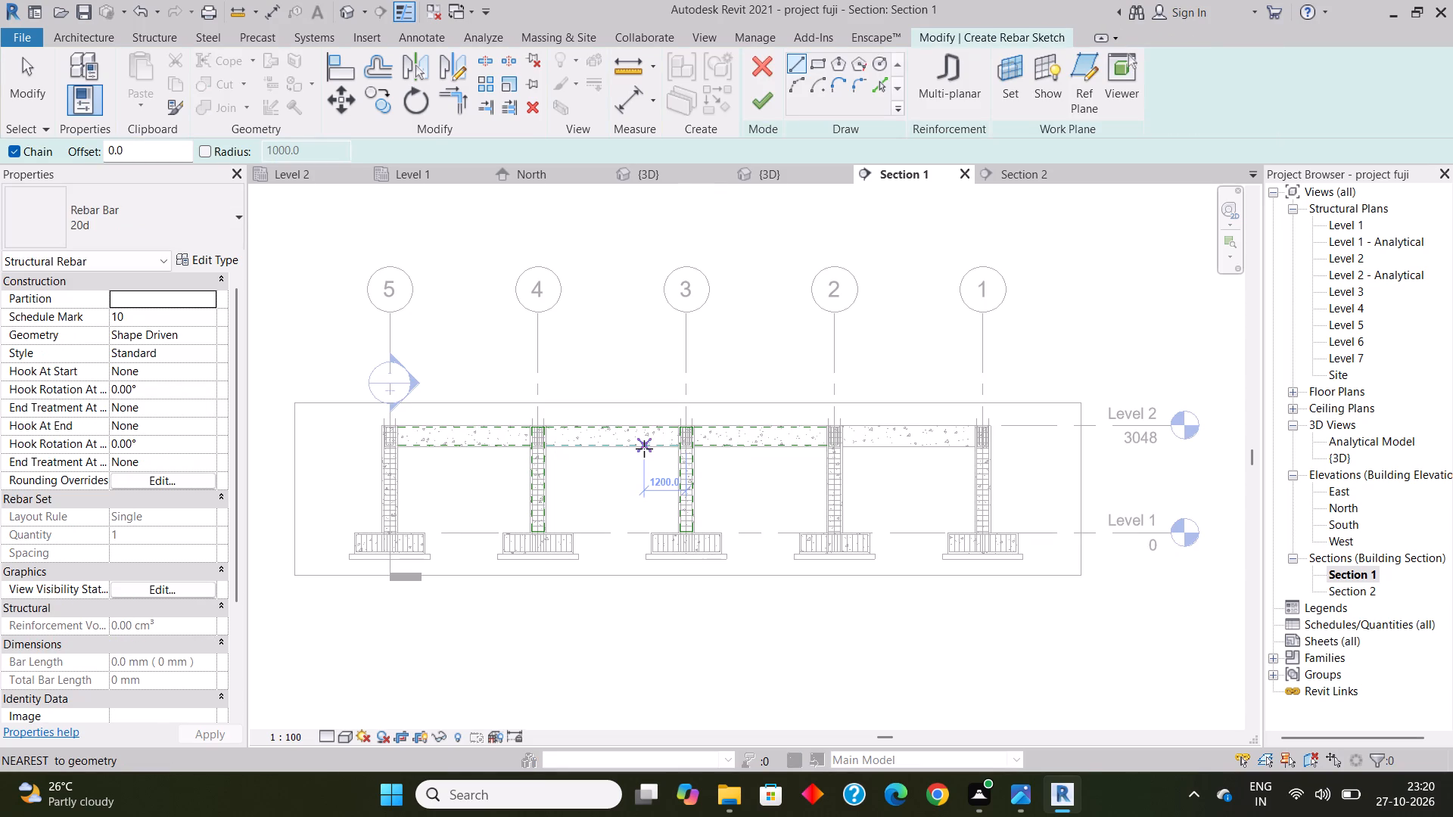
{"action": "scroll", "coordinate": [856, 453], "scroll_direction": "up", "scroll_amount": 6}
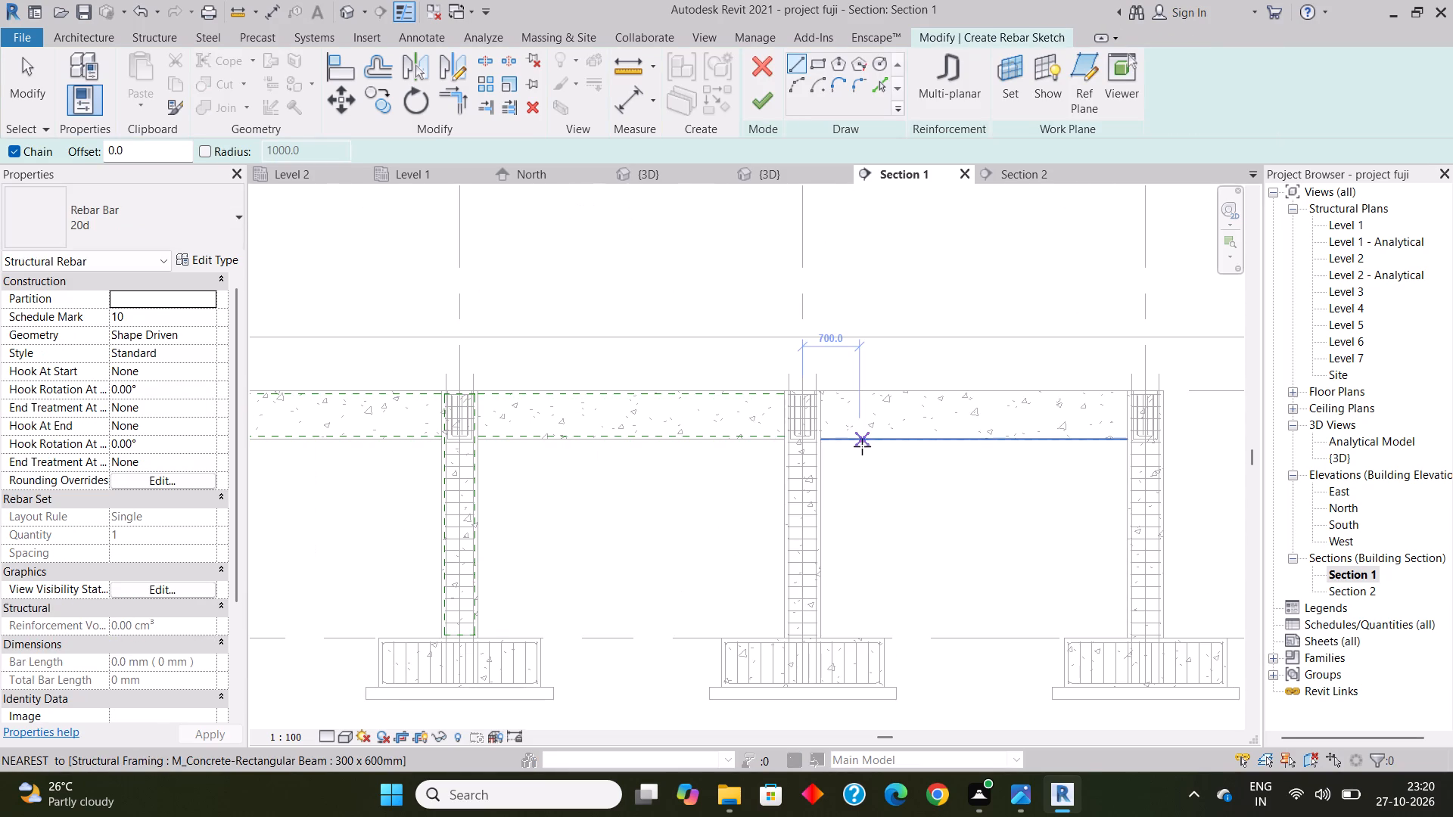
{"action": "scroll", "coordinate": [862, 446], "scroll_direction": "up", "scroll_amount": 3}
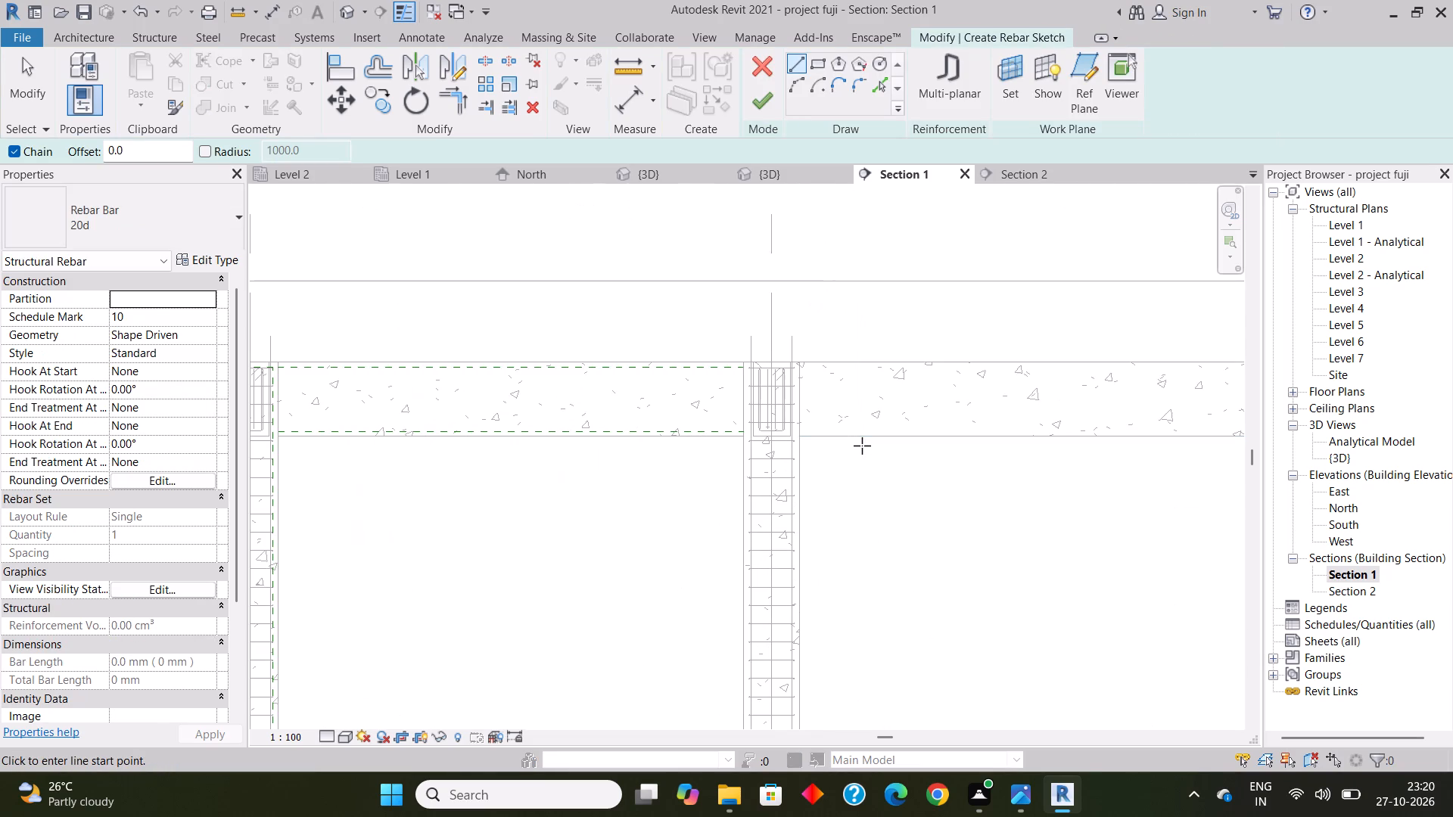
{"action": "scroll", "coordinate": [862, 446], "scroll_direction": "down", "scroll_amount": 10}
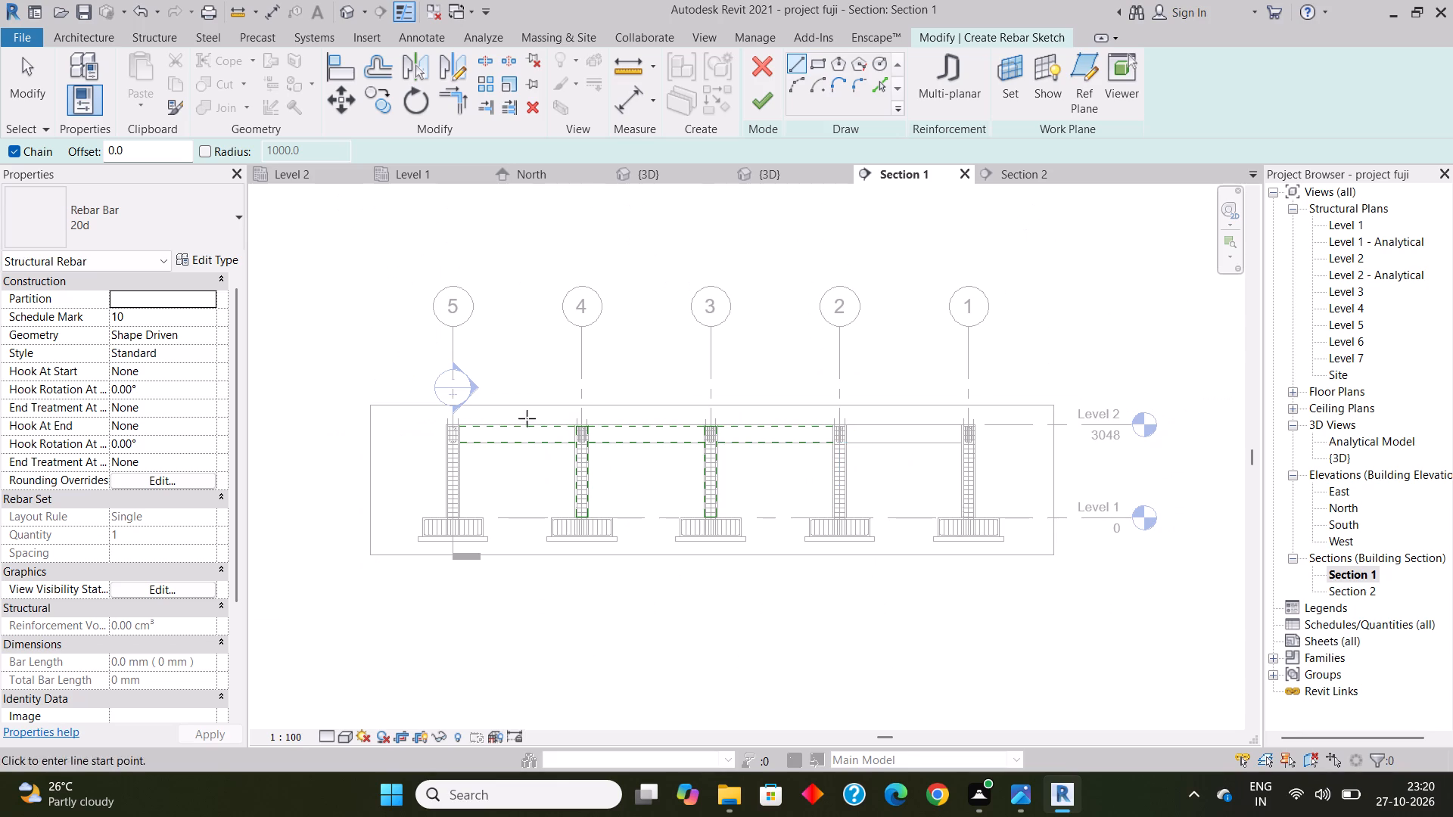
{"action": "scroll", "coordinate": [507, 437], "scroll_direction": "up", "scroll_amount": 10}
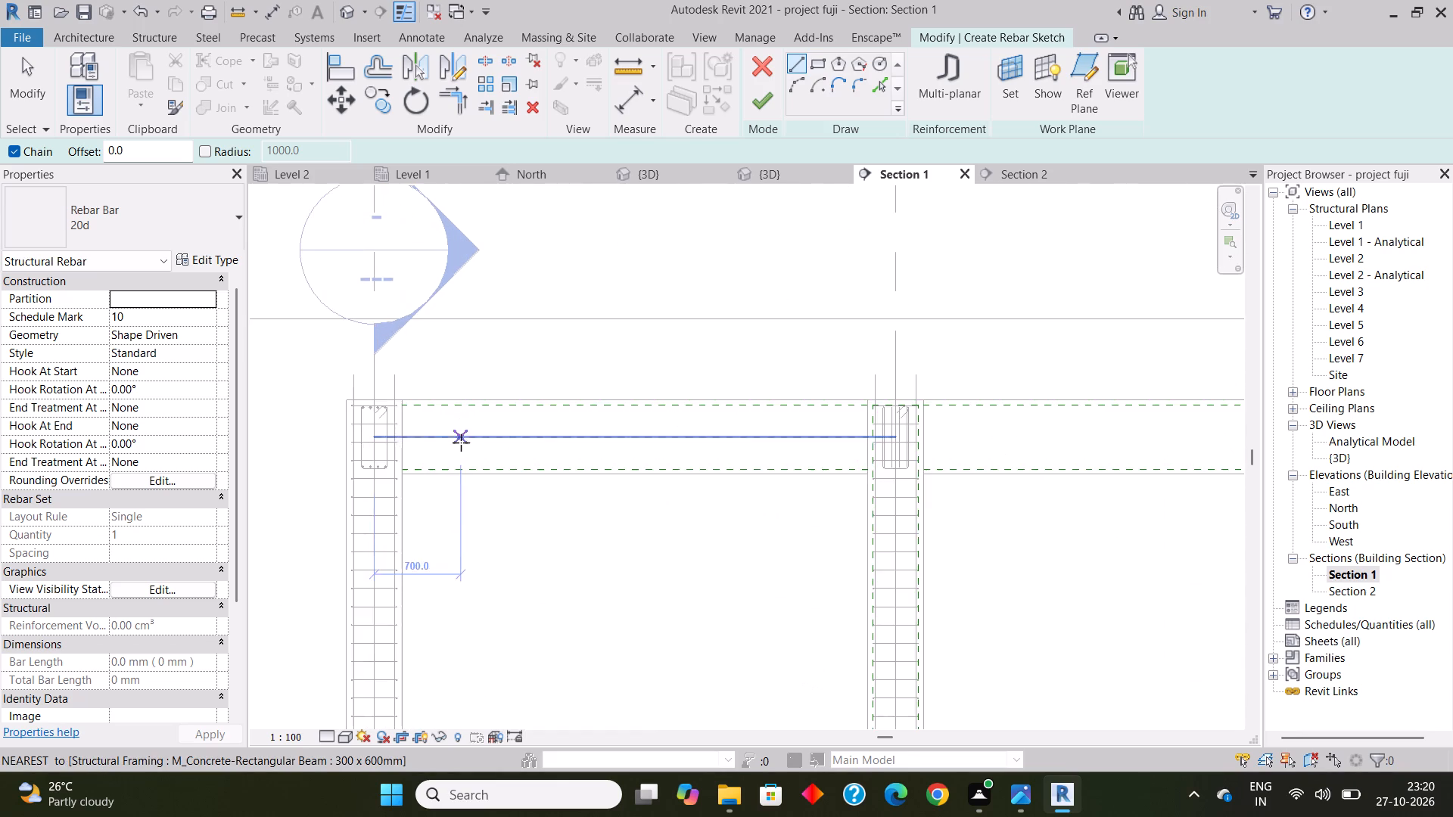
{"action": "scroll", "coordinate": [449, 459], "scroll_direction": "up", "scroll_amount": 3}
{"action": "scroll", "coordinate": [289, 481], "scroll_direction": "up", "scroll_amount": 3}
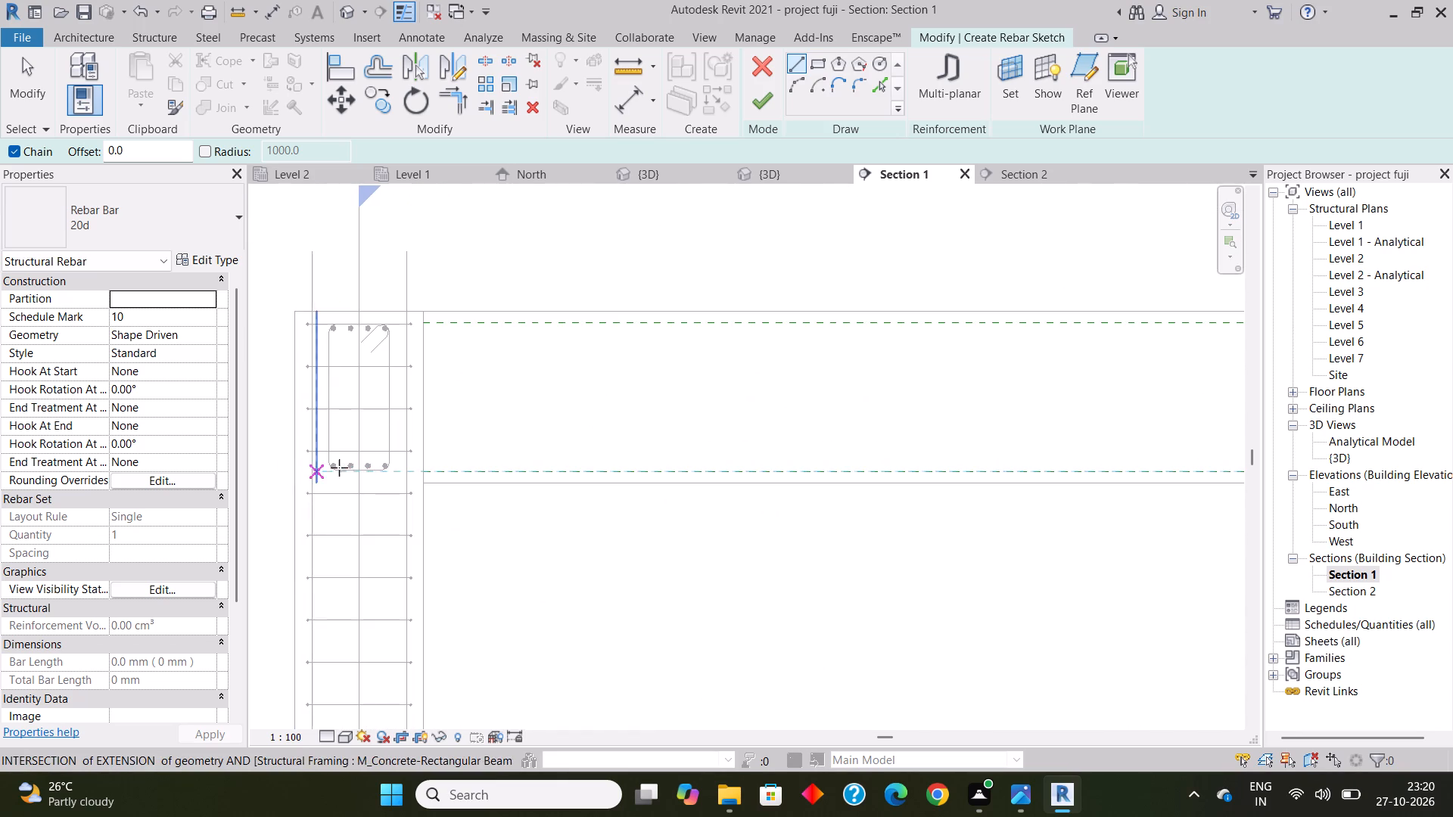
{"action": "left_click", "coordinate": [313, 361]}
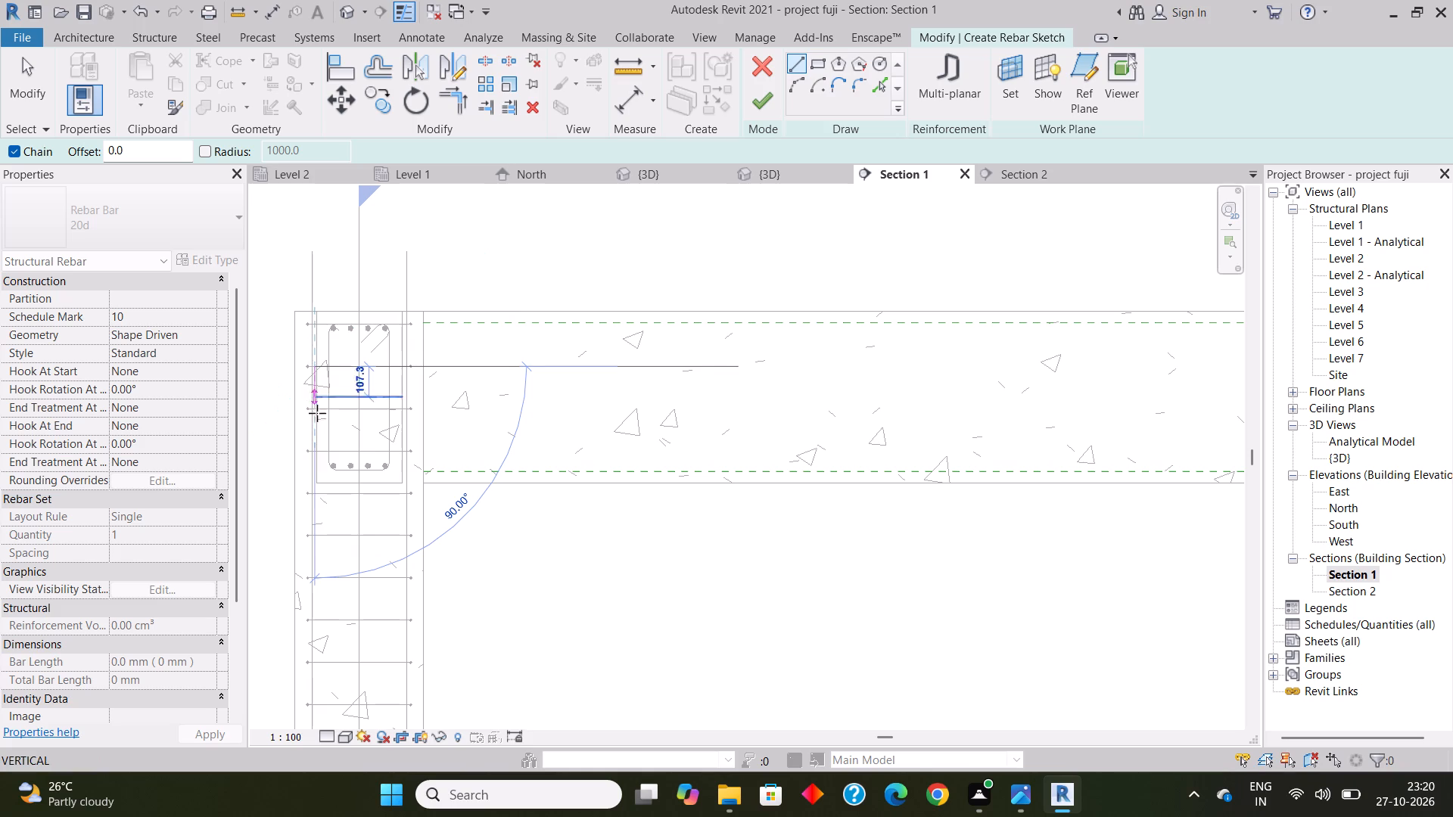
{"action": "left_click", "coordinate": [313, 471]}
Run the bar about 9800 mm horizontally along the beam's bottom cover from grid 5 to just past grid 3, and finish the sketch.
{"action": "scroll", "coordinate": [313, 471], "scroll_direction": "down", "scroll_amount": 16}
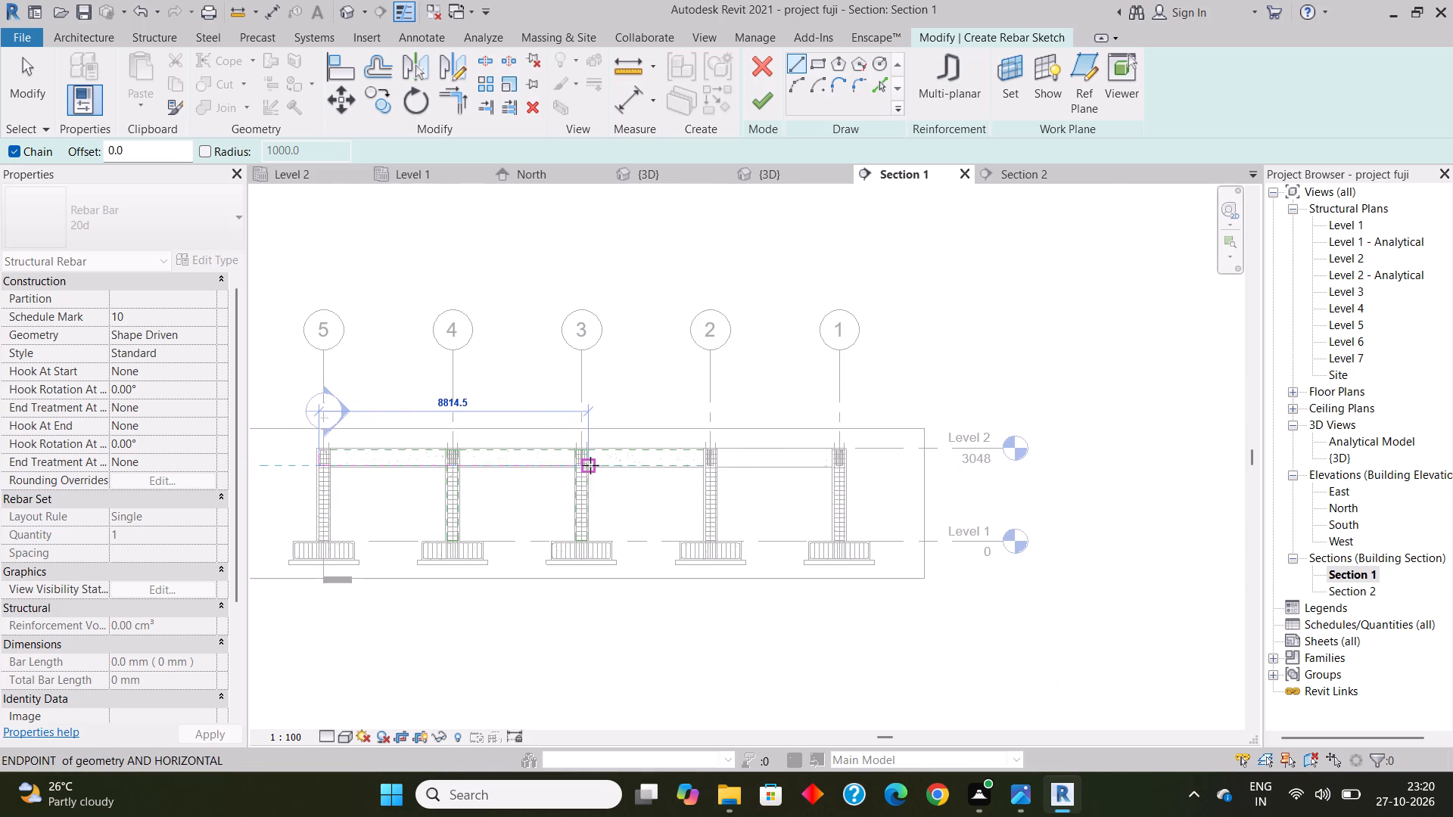
{"action": "scroll", "coordinate": [590, 465], "scroll_direction": "up", "scroll_amount": 3}
{"action": "scroll", "coordinate": [626, 462], "scroll_direction": "down", "scroll_amount": 2}
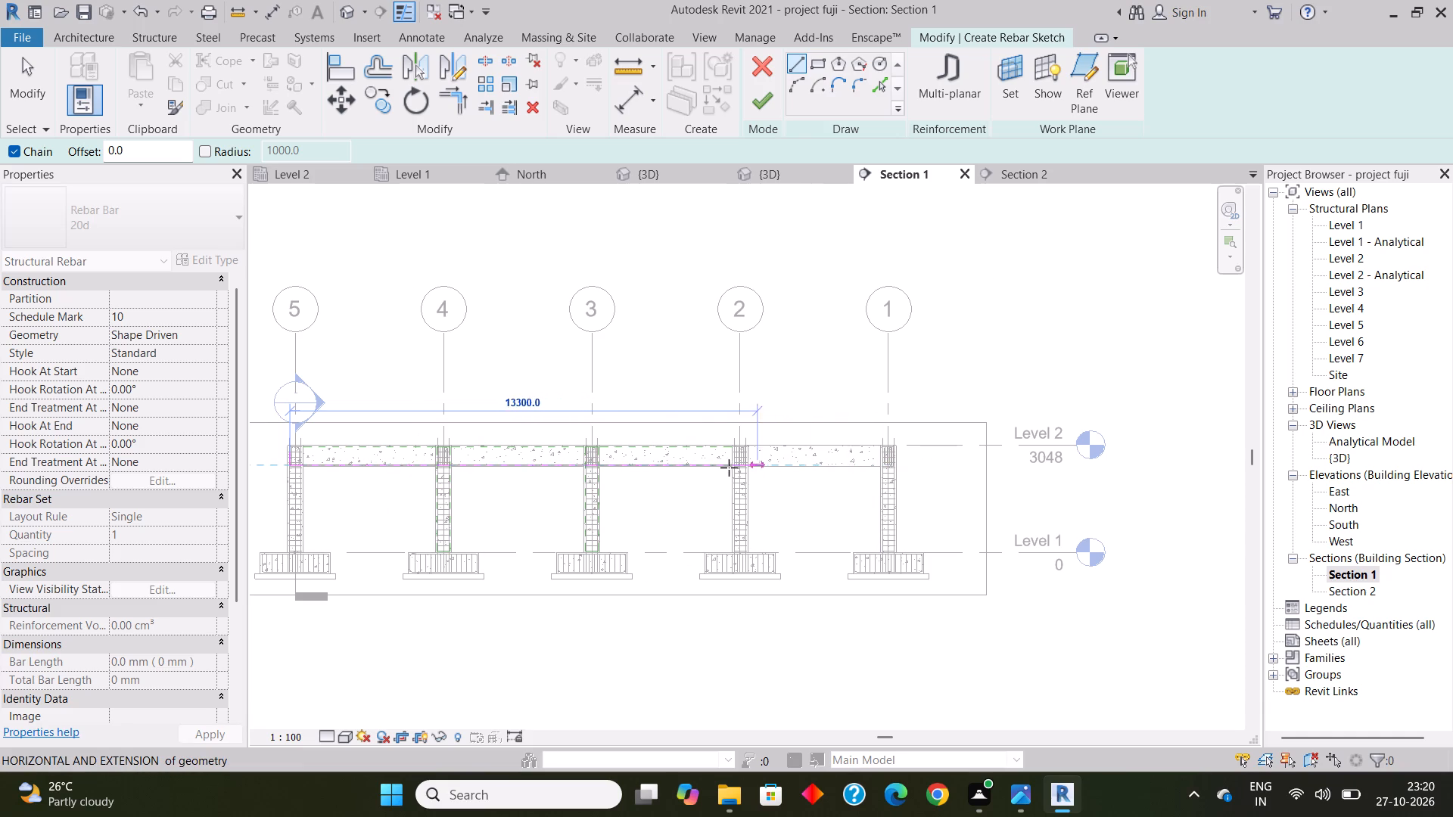
{"action": "scroll", "coordinate": [718, 468], "scroll_direction": "up", "scroll_amount": 1}
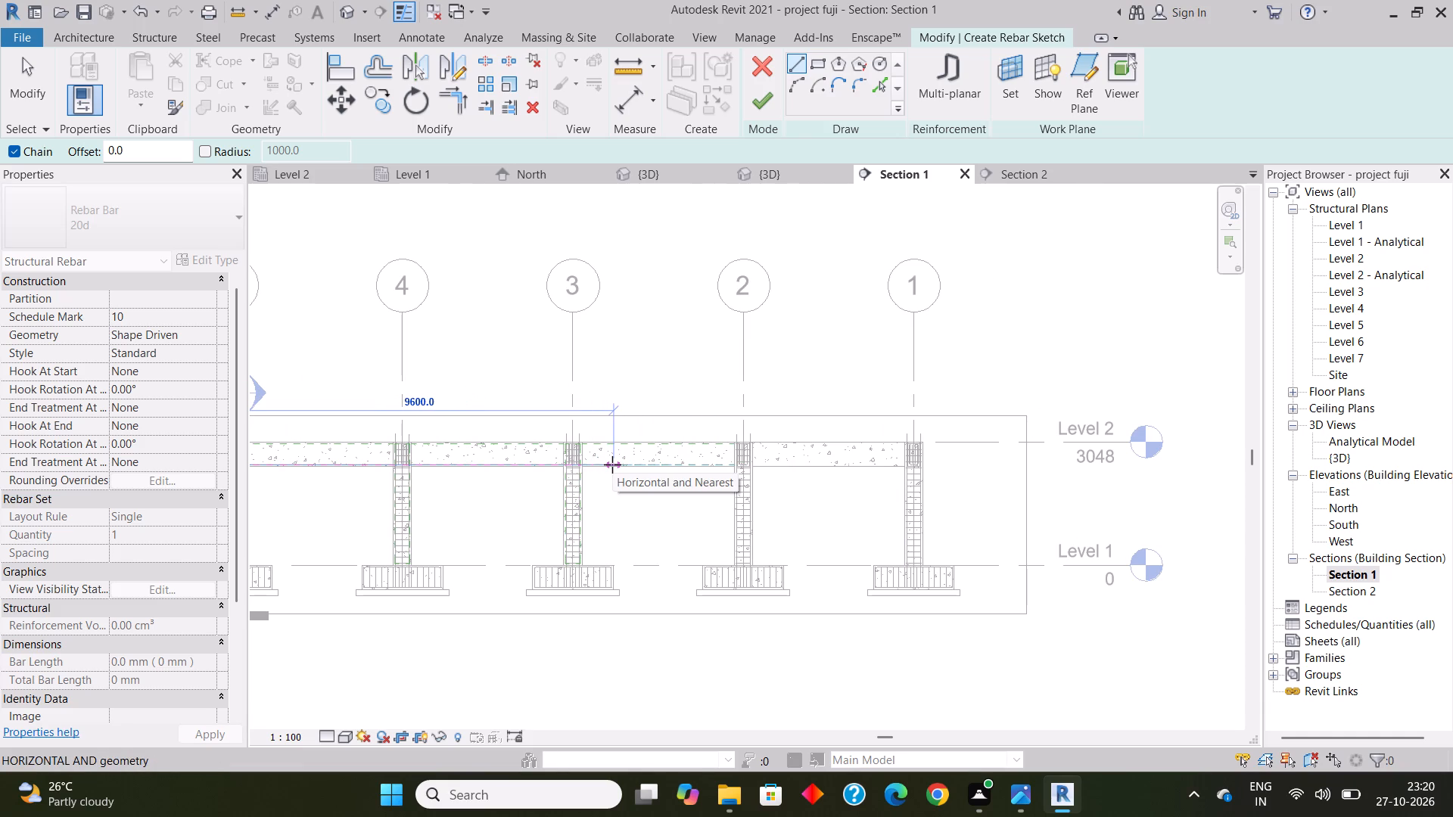
{"action": "left_click", "coordinate": [621, 464]}
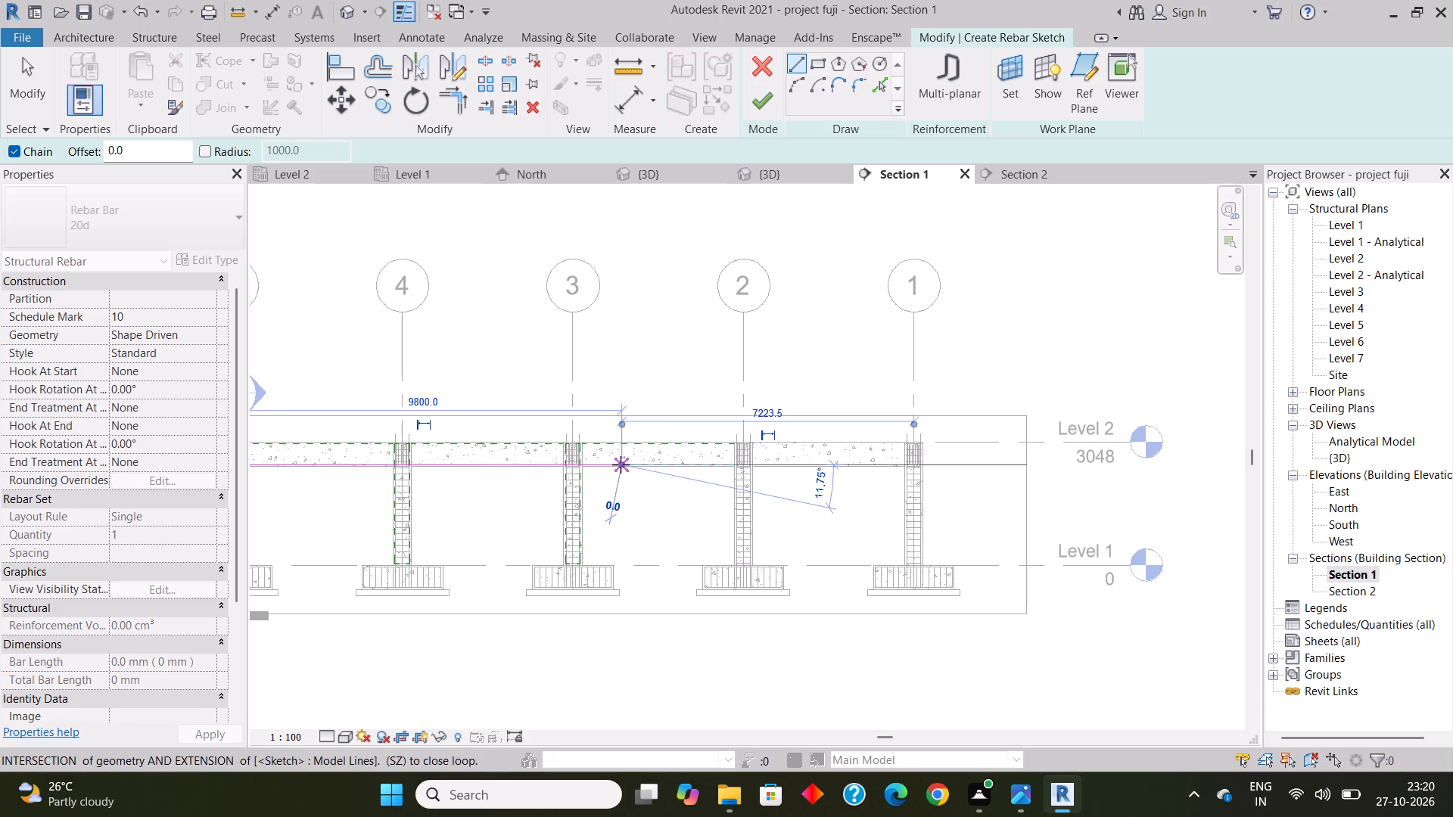
{"action": "key", "text": "Escape"}
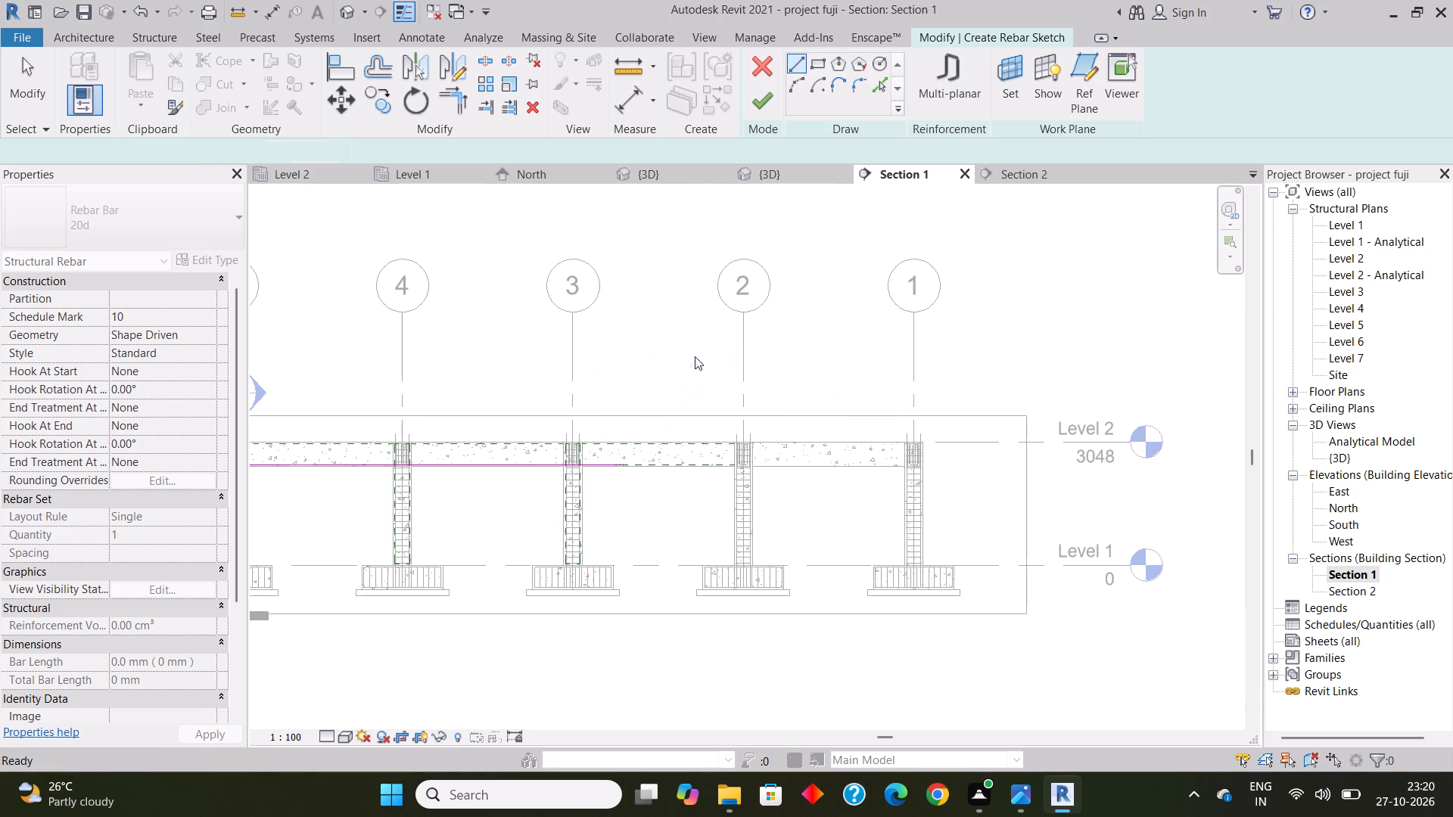
{"action": "left_click", "coordinate": [764, 95]}
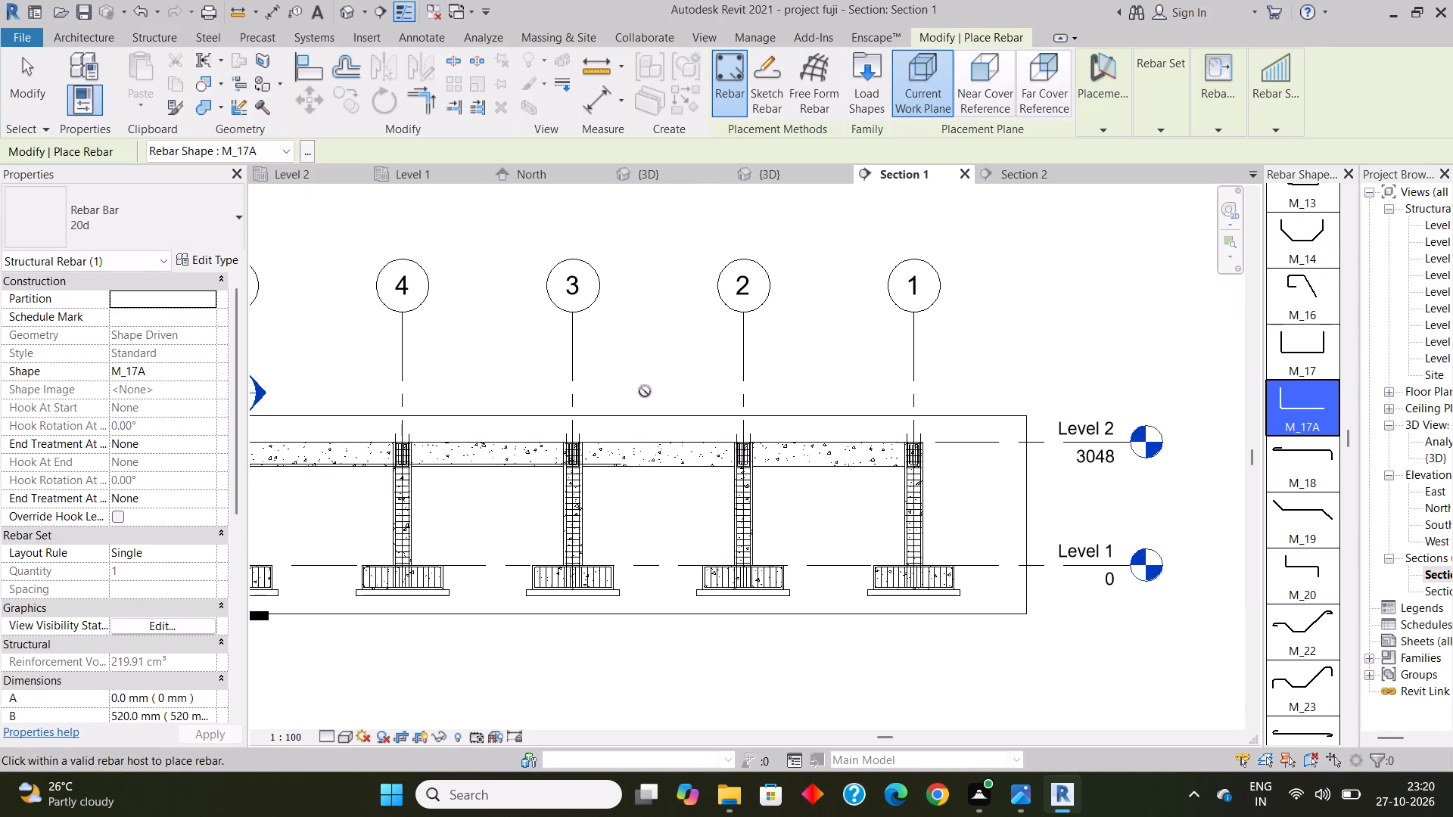
Sketch a second bar hosted in the grid 3–2 beam, along the bottom cover from the grid 3 column face to the grid 1 column's outer side.
{"action": "left_click", "coordinate": [765, 73]}
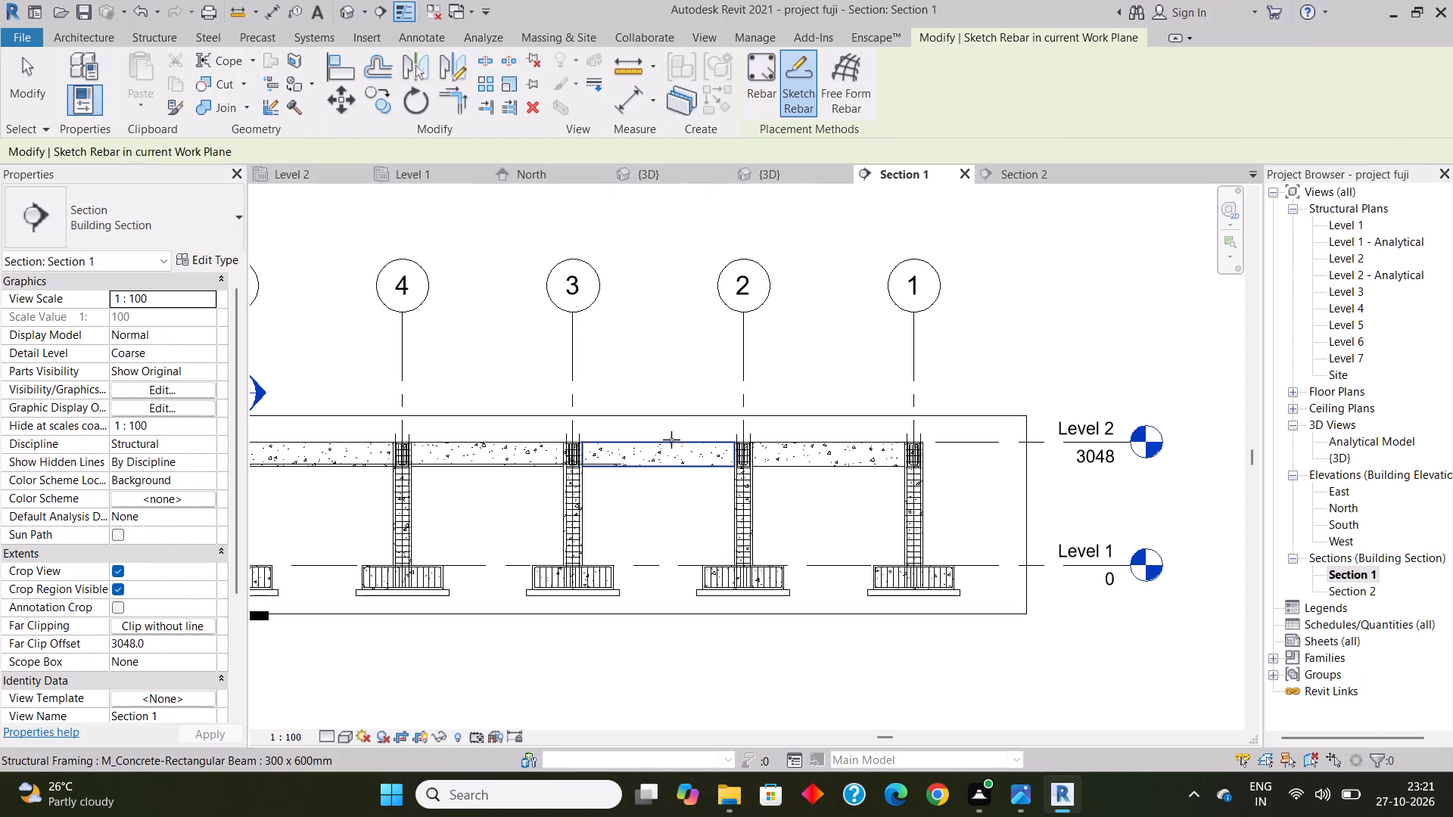
{"action": "left_click", "coordinate": [671, 440]}
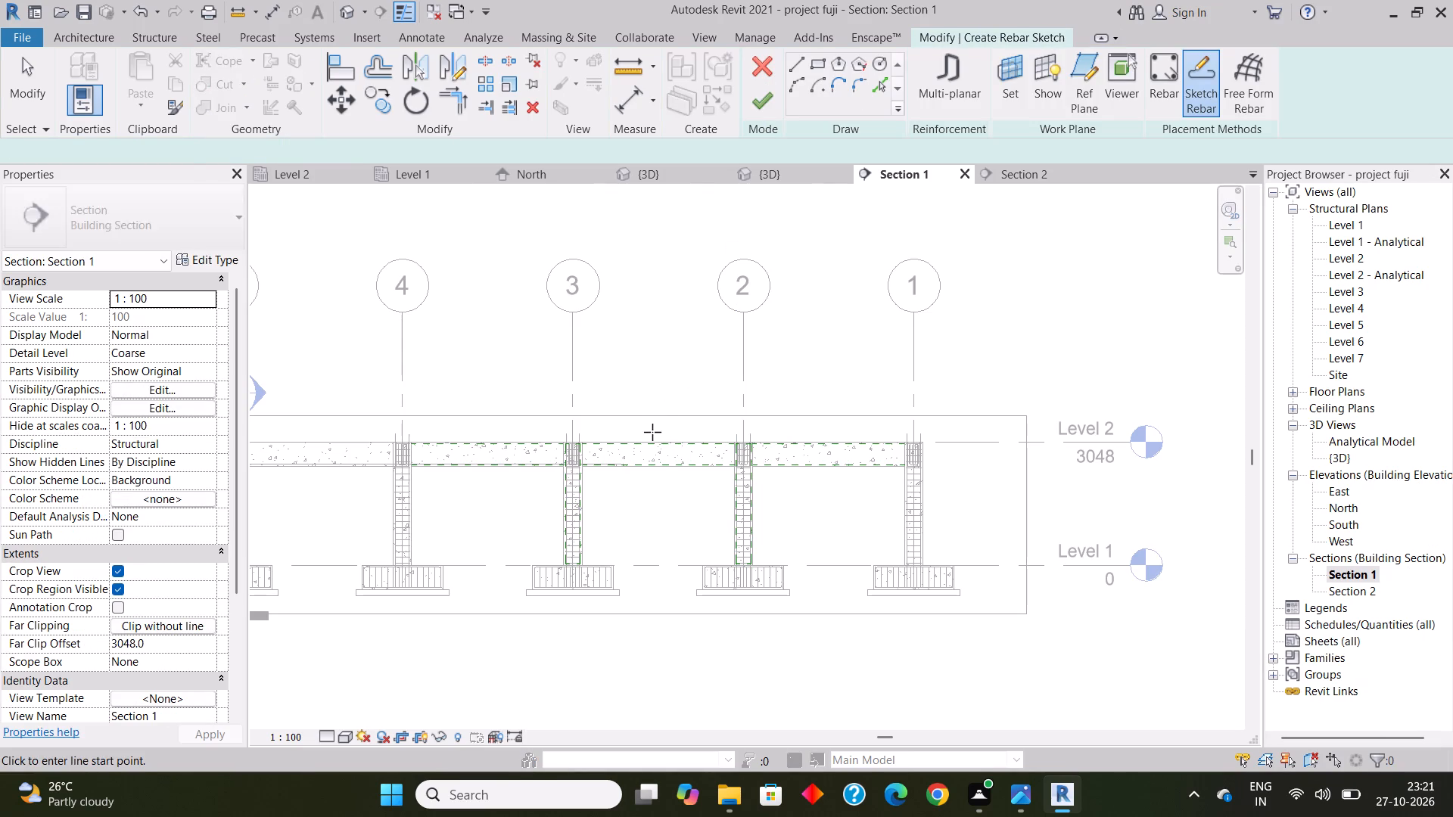
{"action": "scroll", "coordinate": [653, 483], "scroll_direction": "up", "scroll_amount": 3}
{"action": "scroll", "coordinate": [546, 472], "scroll_direction": "up", "scroll_amount": 3}
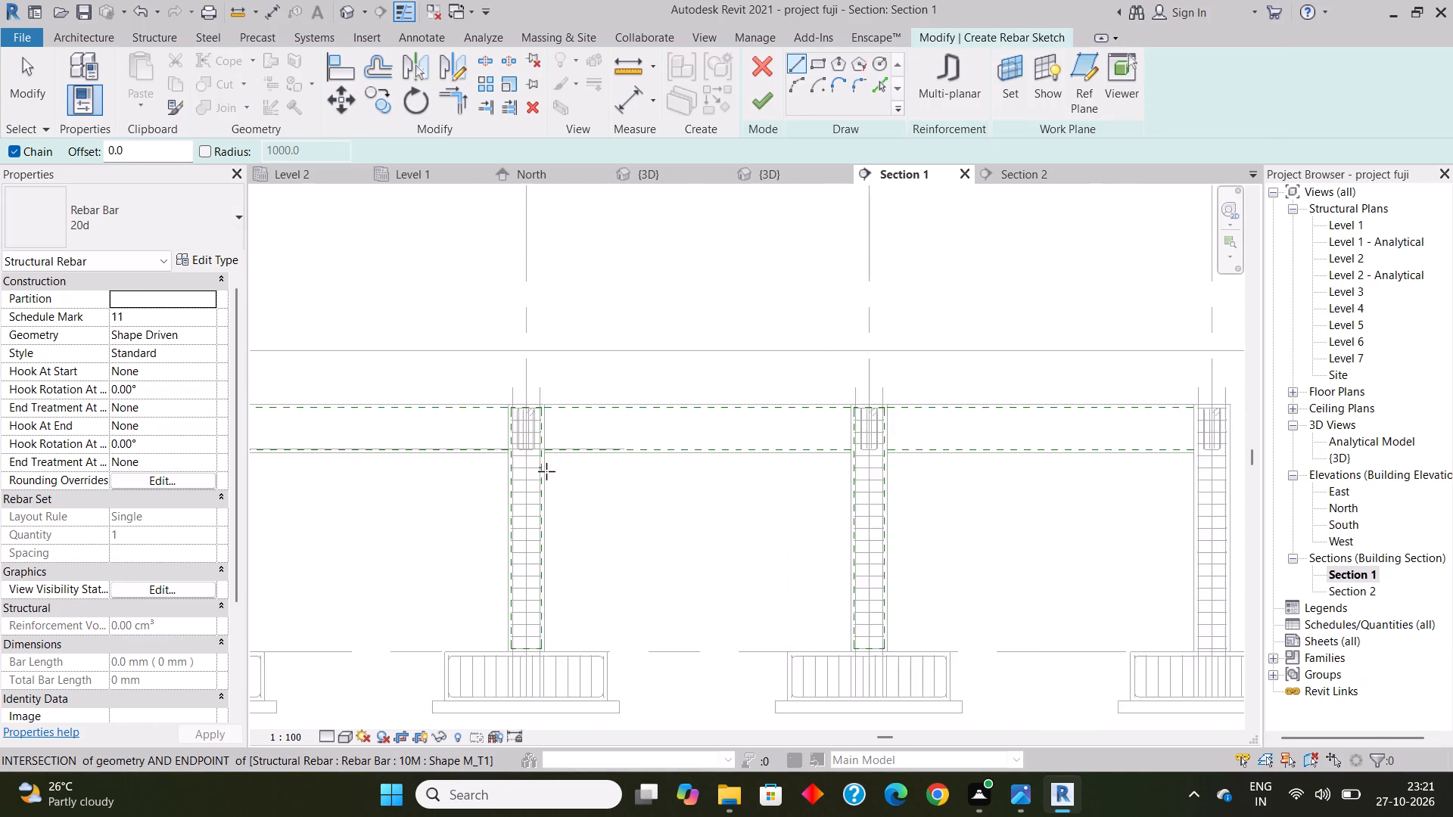
{"action": "scroll", "coordinate": [549, 469], "scroll_direction": "up", "scroll_amount": 9}
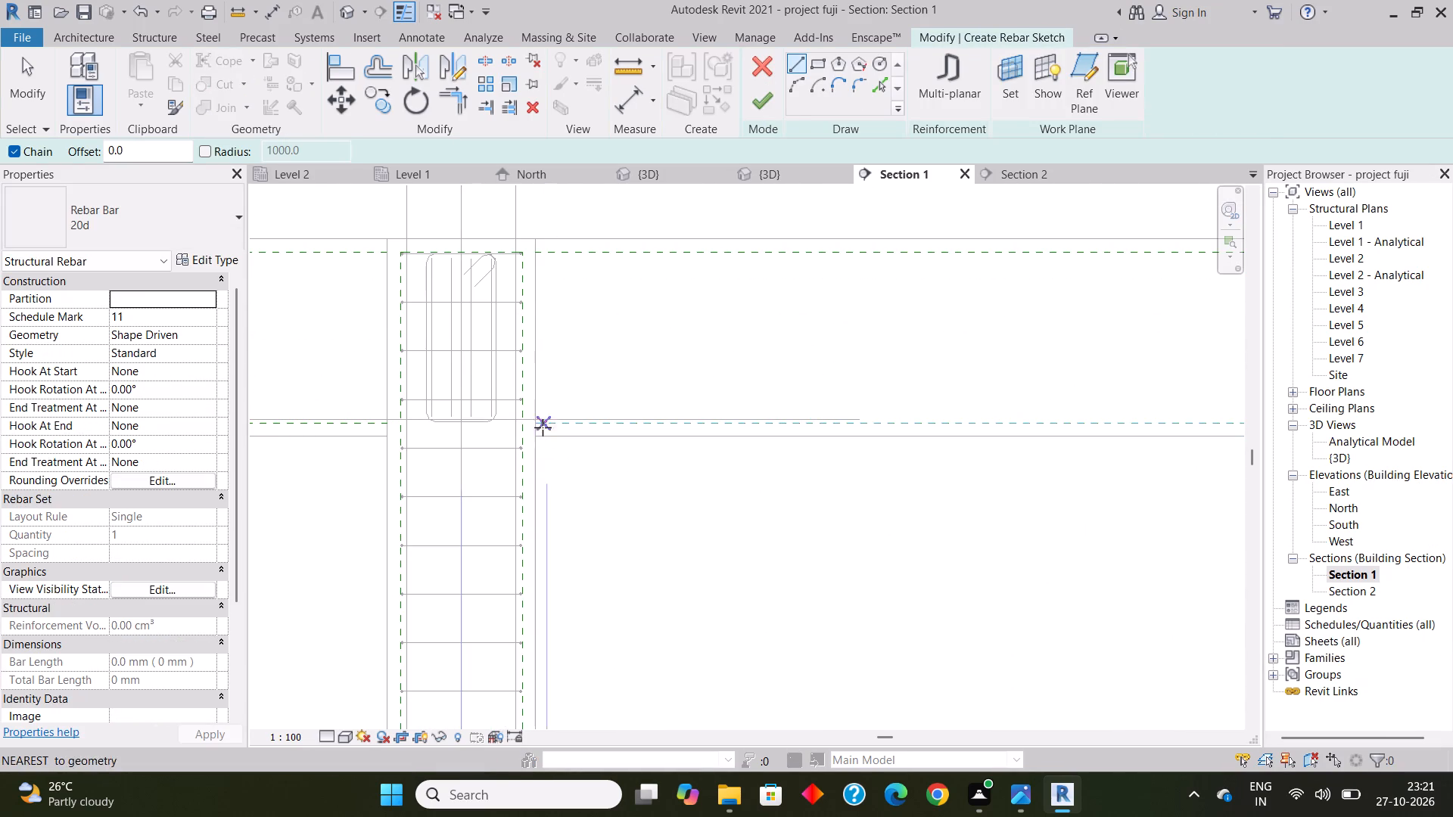
{"action": "left_click", "coordinate": [541, 424]}
{"action": "scroll", "coordinate": [540, 424], "scroll_direction": "down", "scroll_amount": 15}
{"action": "scroll", "coordinate": [888, 432], "scroll_direction": "up", "scroll_amount": 2}
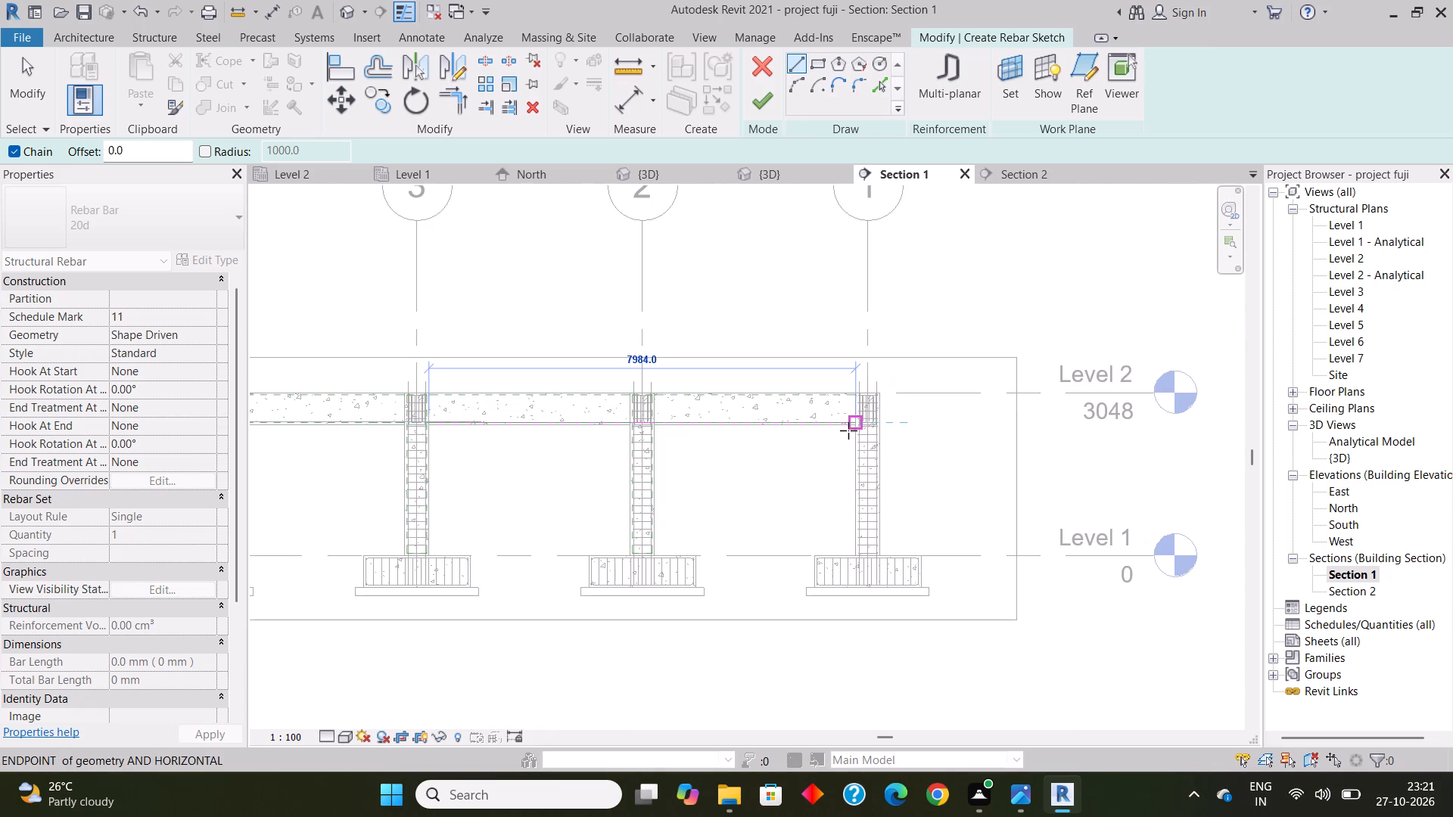
{"action": "scroll", "coordinate": [848, 430], "scroll_direction": "up", "scroll_amount": 3}
{"action": "scroll", "coordinate": [848, 430], "scroll_direction": "down", "scroll_amount": 6}
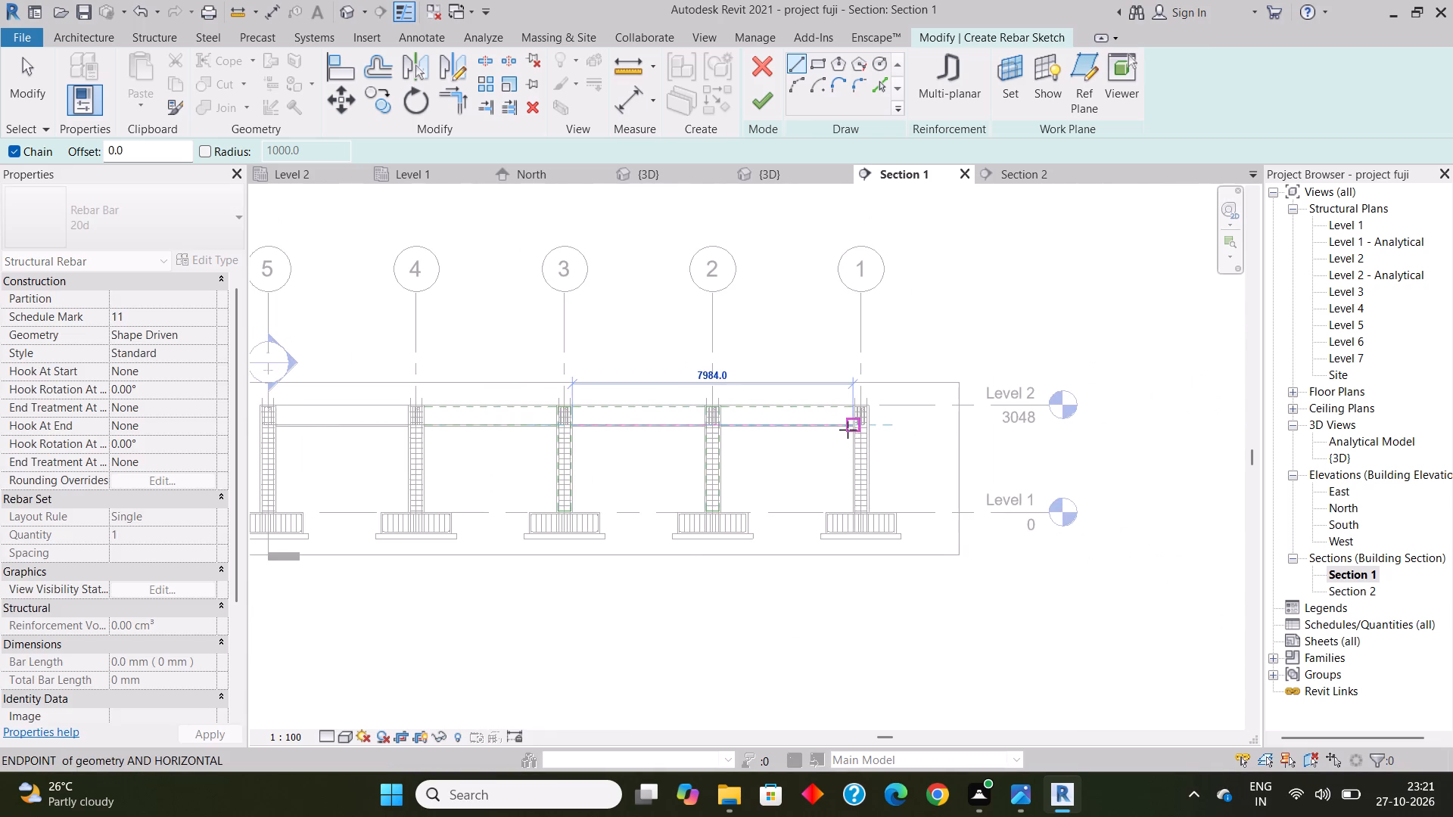
{"action": "scroll", "coordinate": [848, 429], "scroll_direction": "down", "scroll_amount": 2}
{"action": "scroll", "coordinate": [850, 427], "scroll_direction": "up", "scroll_amount": 7}
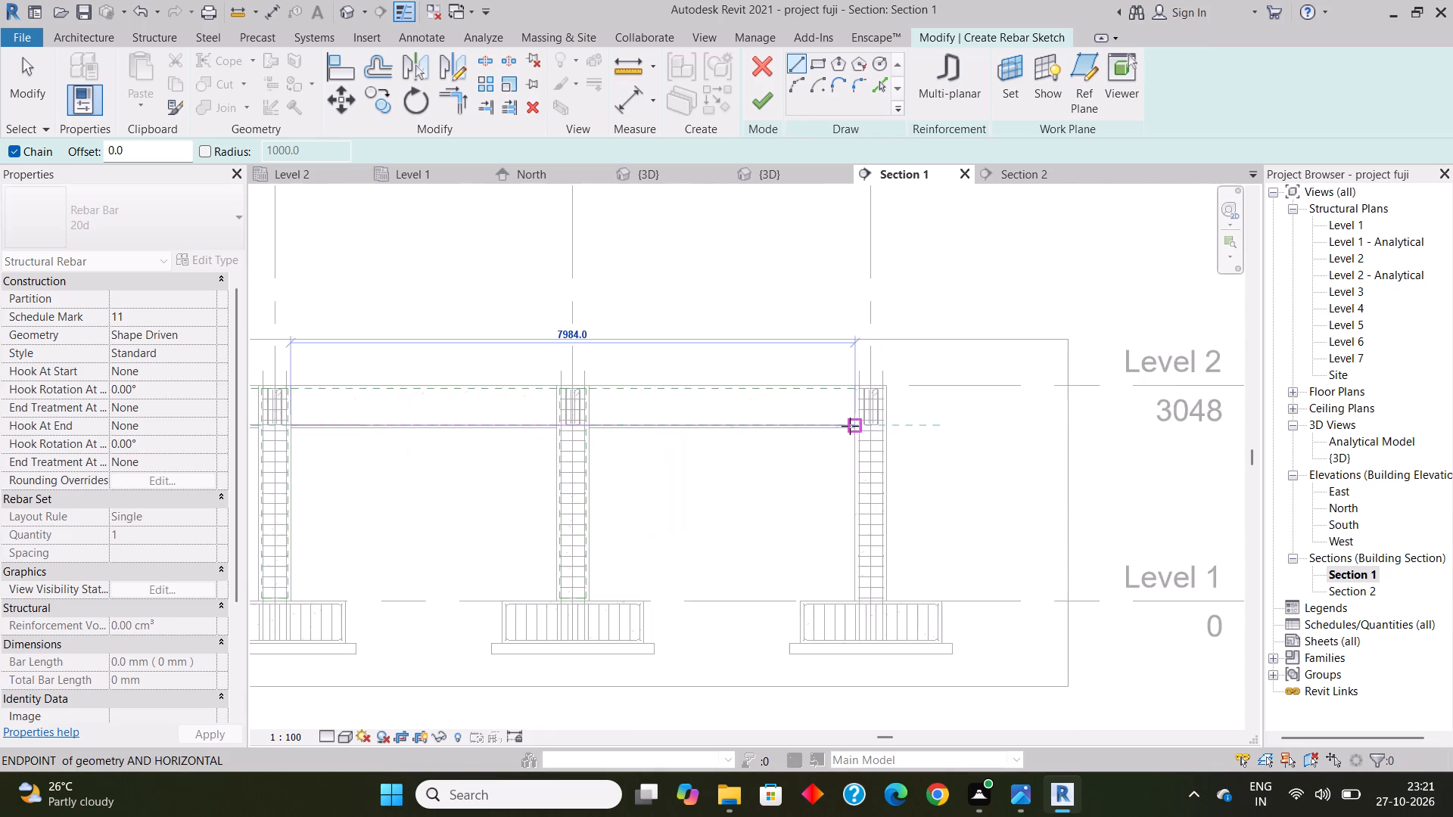
{"action": "scroll", "coordinate": [850, 426], "scroll_direction": "up", "scroll_amount": 6}
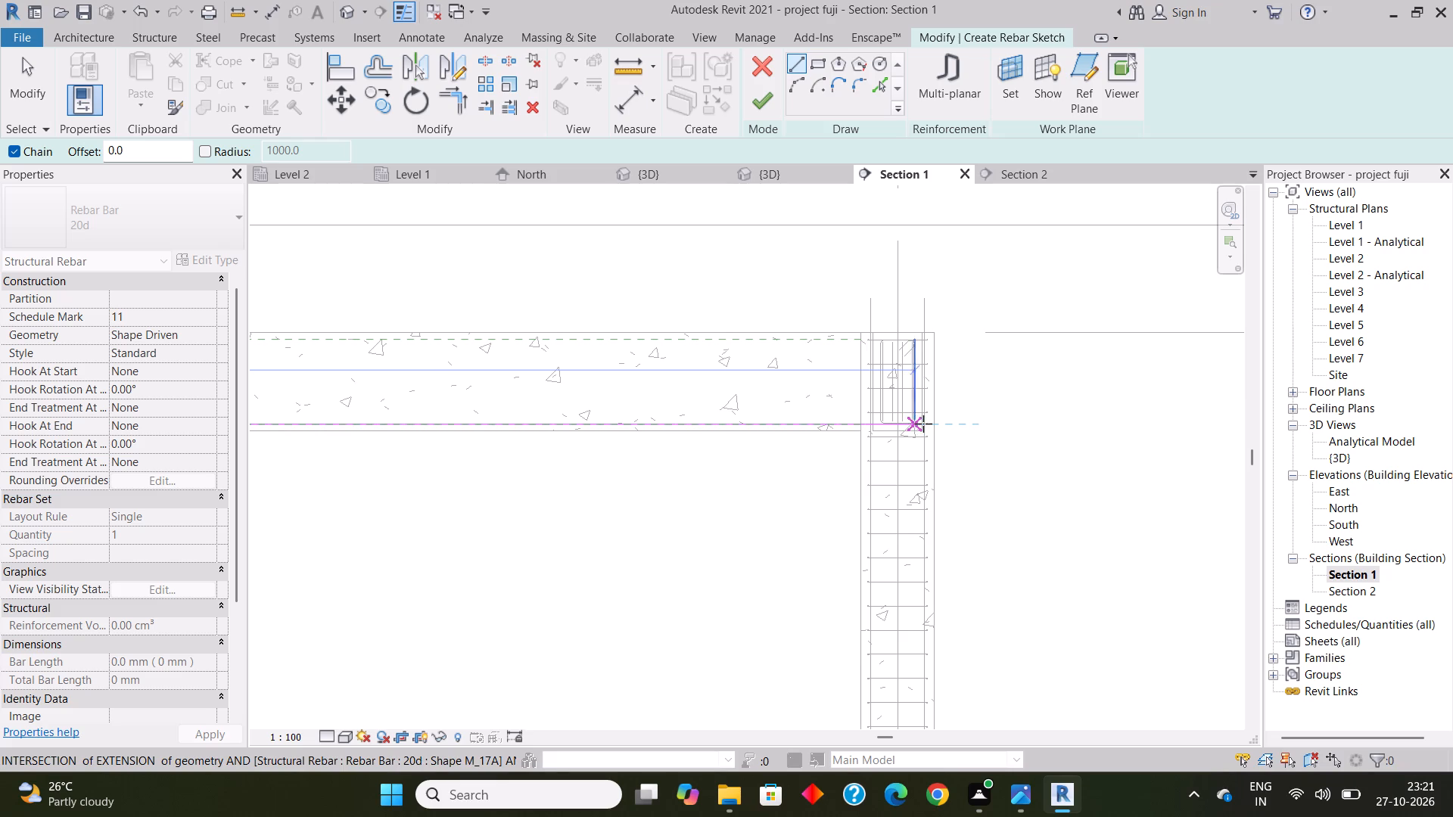
{"action": "left_click", "coordinate": [926, 424]}
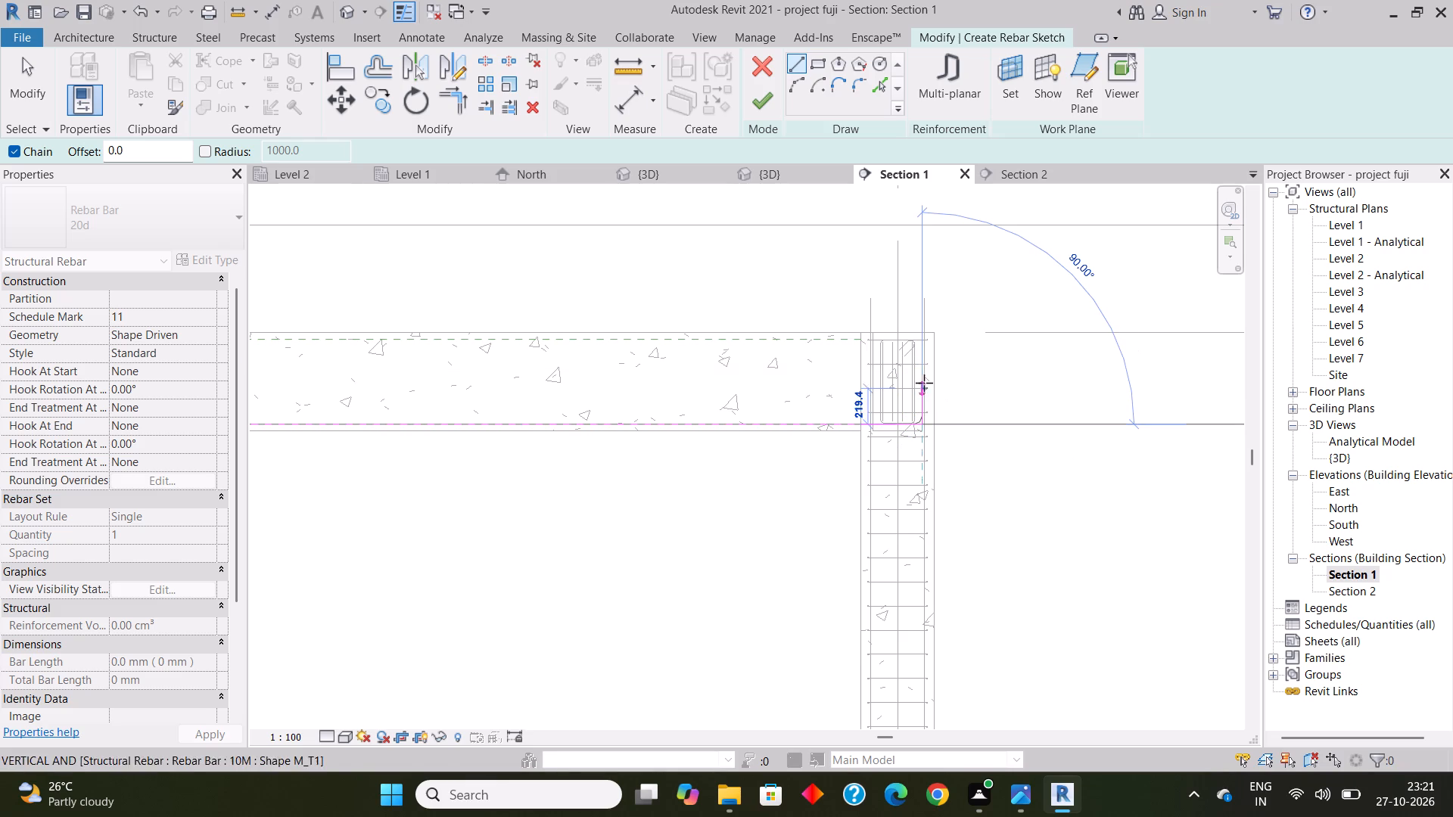
Add a vertical leg about 220 mm up inside the grid 1 column and finish the bar sketch.
{"action": "left_click", "coordinate": [923, 376]}
{"action": "key", "text": "Escape"}
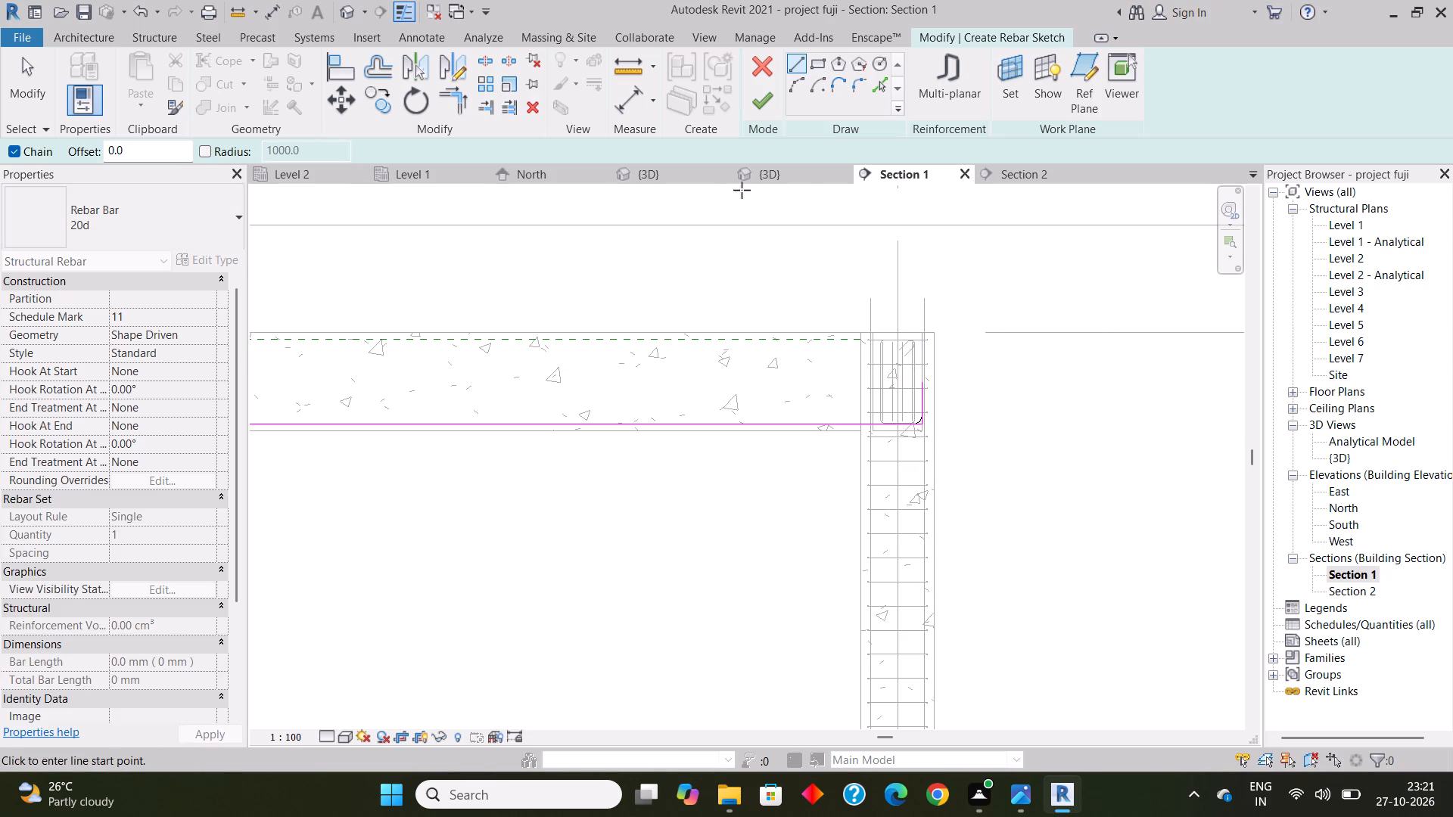
{"action": "left_click", "coordinate": [757, 101]}
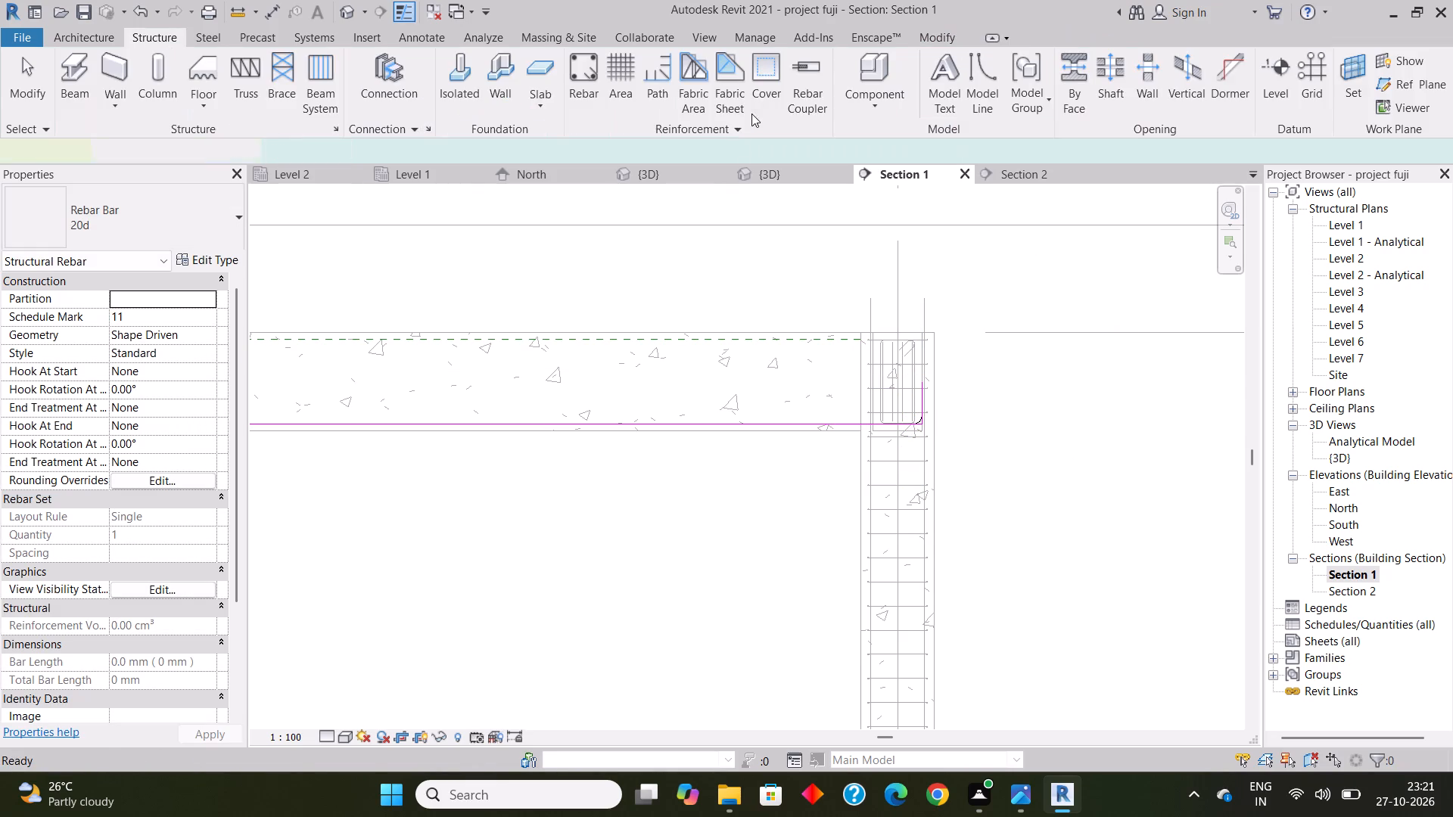
Sketch a top bar hosted in the beam between grids 5 and 4, starting with a vertical leg about 300 mm up inside the grid 5 column.
{"action": "scroll", "coordinate": [814, 423], "scroll_direction": "down", "scroll_amount": 12}
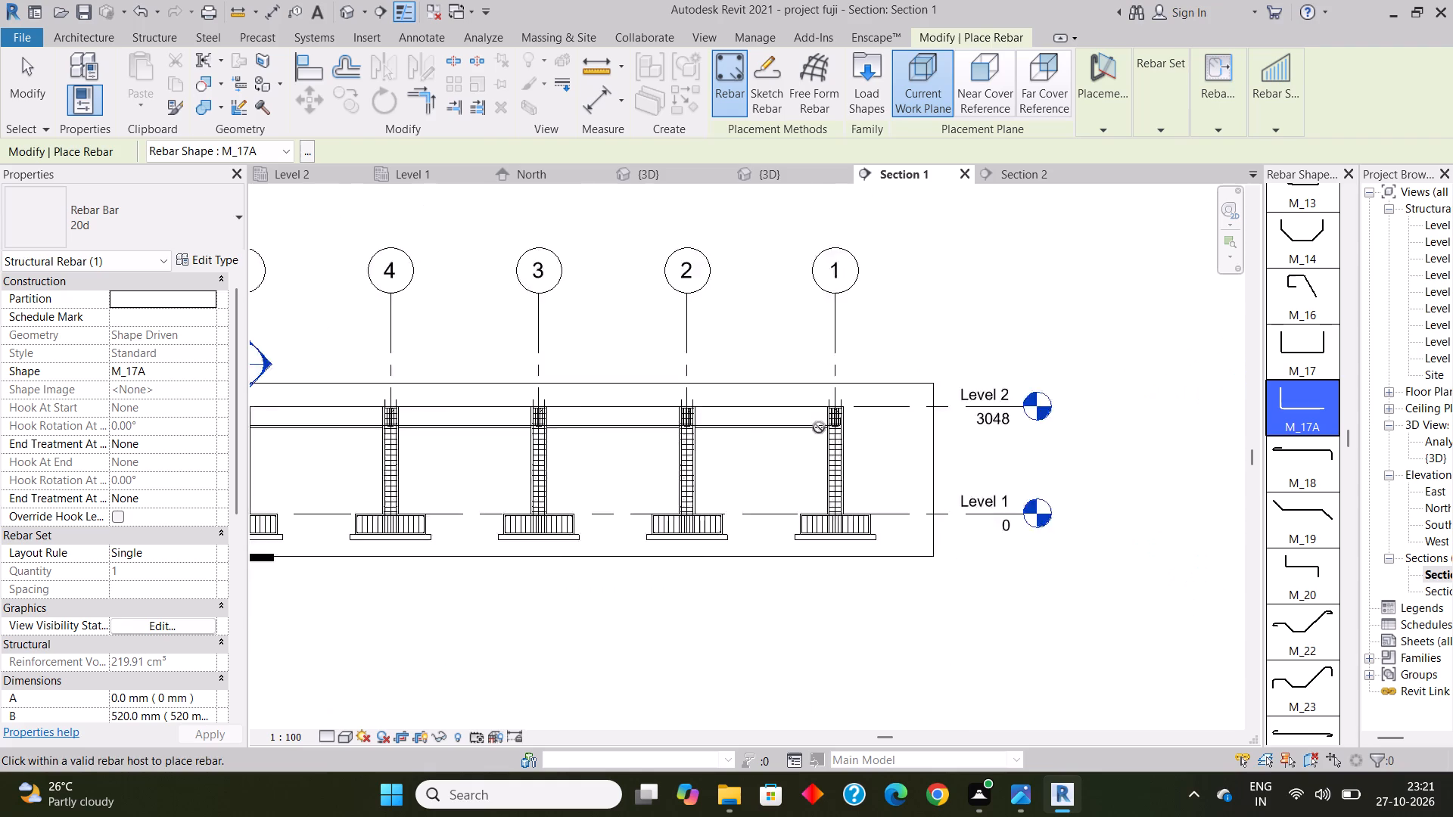
{"action": "scroll", "coordinate": [819, 427], "scroll_direction": "down", "scroll_amount": 3}
{"action": "middle_click_drag", "start_coordinate": [573, 453], "coordinate": [667, 514]}
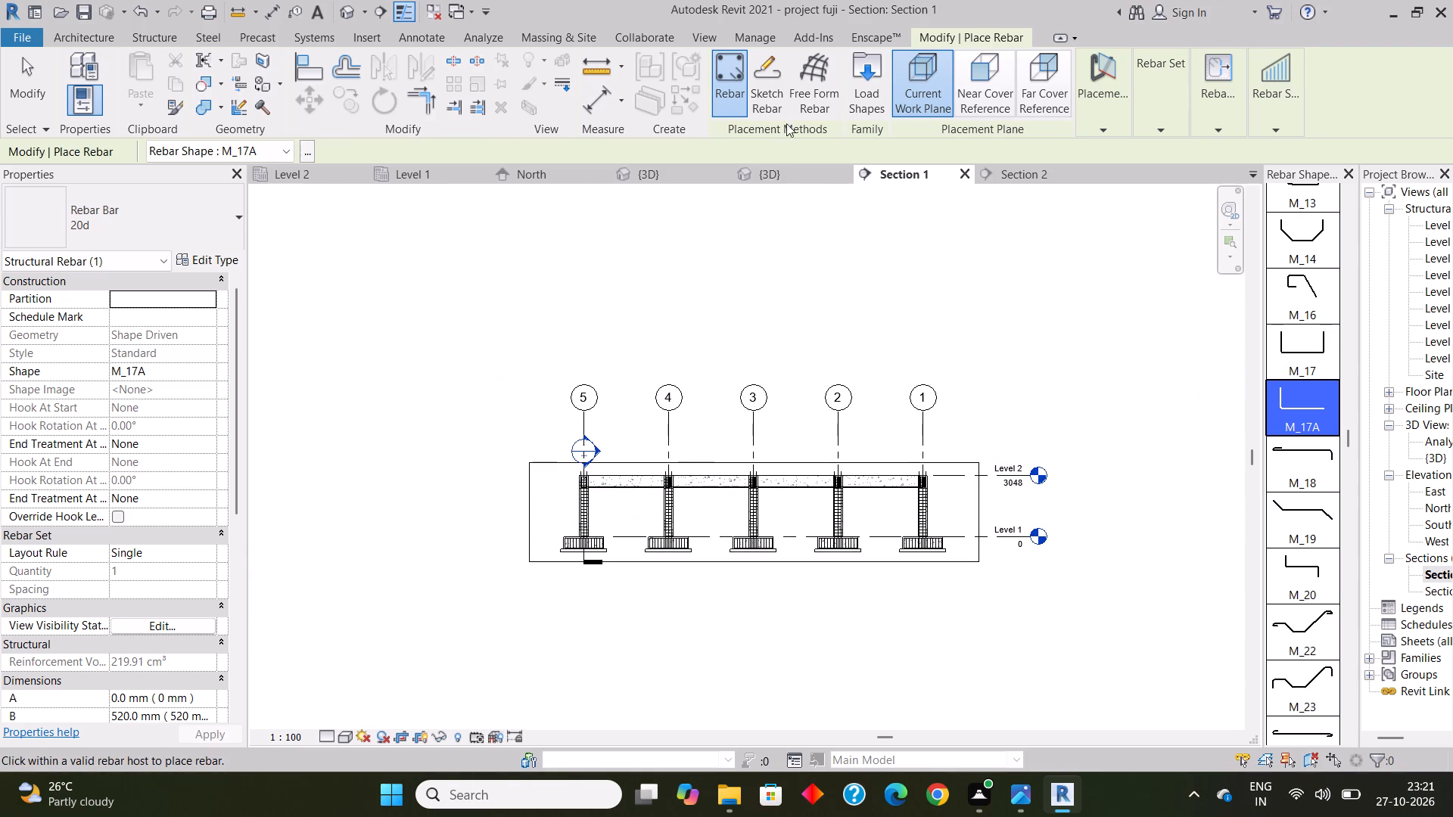
{"action": "left_click", "coordinate": [767, 84]}
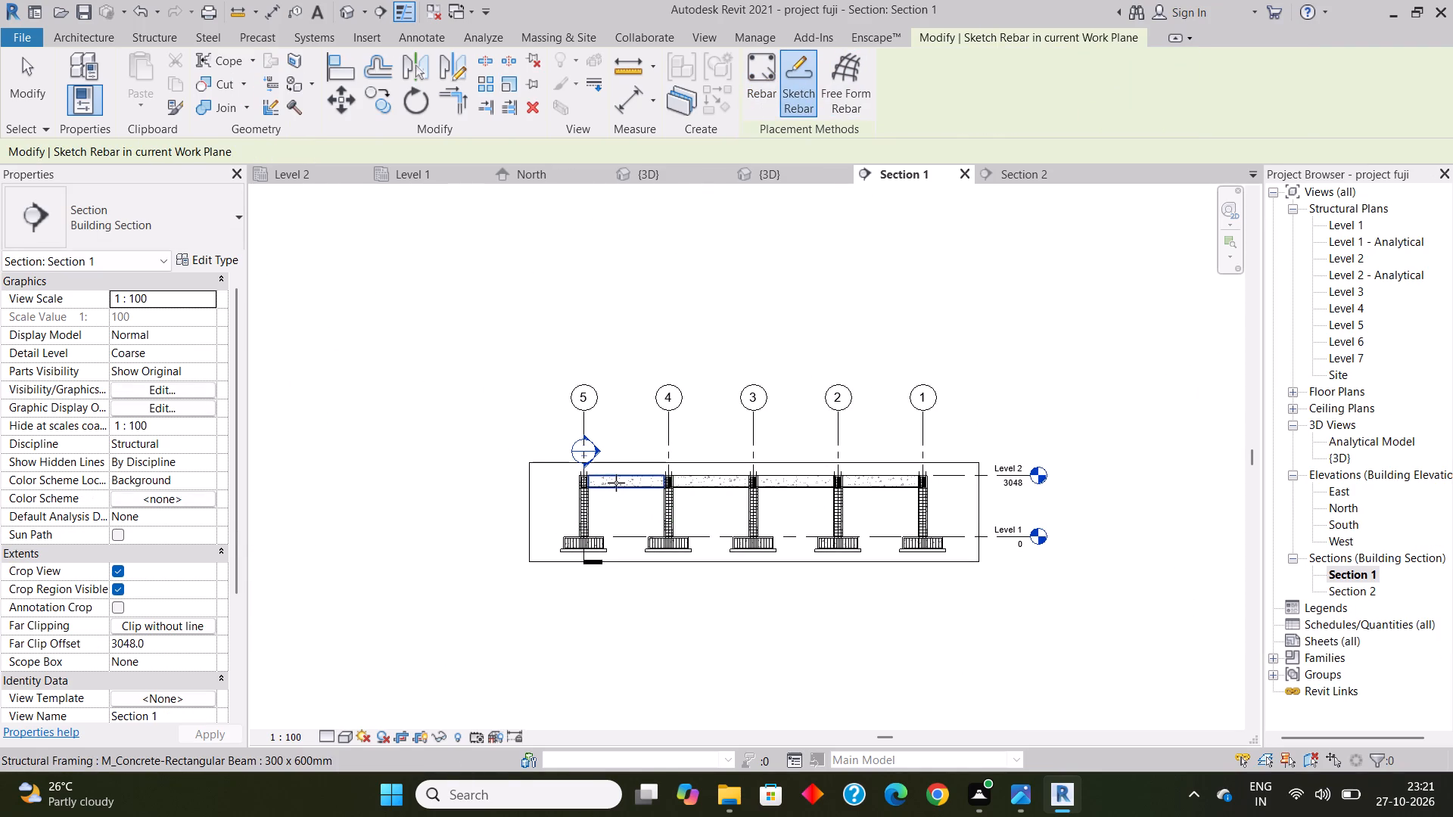
{"action": "left_click", "coordinate": [616, 482]}
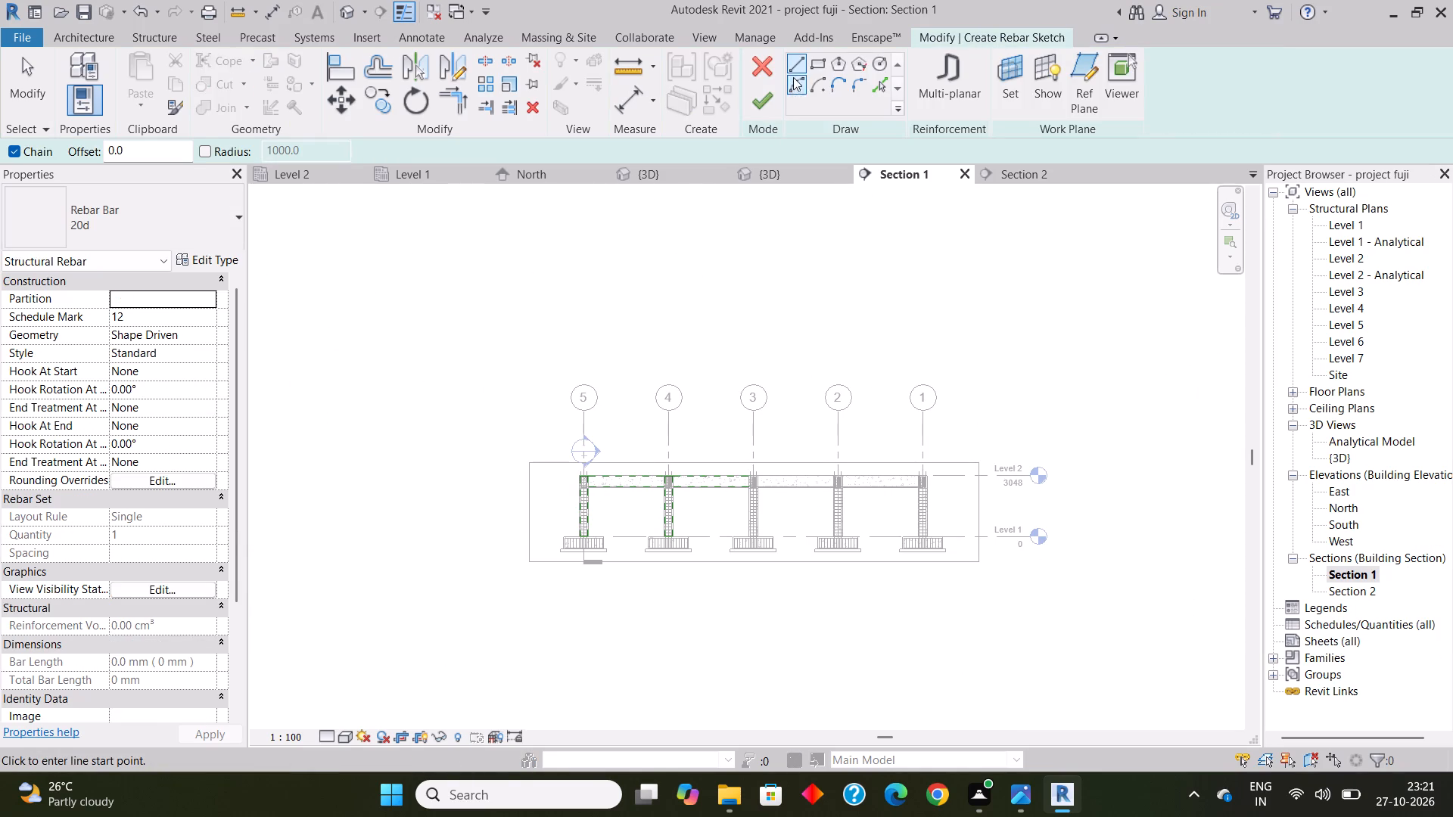
{"action": "left_click", "coordinate": [794, 61]}
{"action": "scroll", "coordinate": [700, 440], "scroll_direction": "up", "scroll_amount": 3}
{"action": "scroll", "coordinate": [584, 484], "scroll_direction": "up", "scroll_amount": 3}
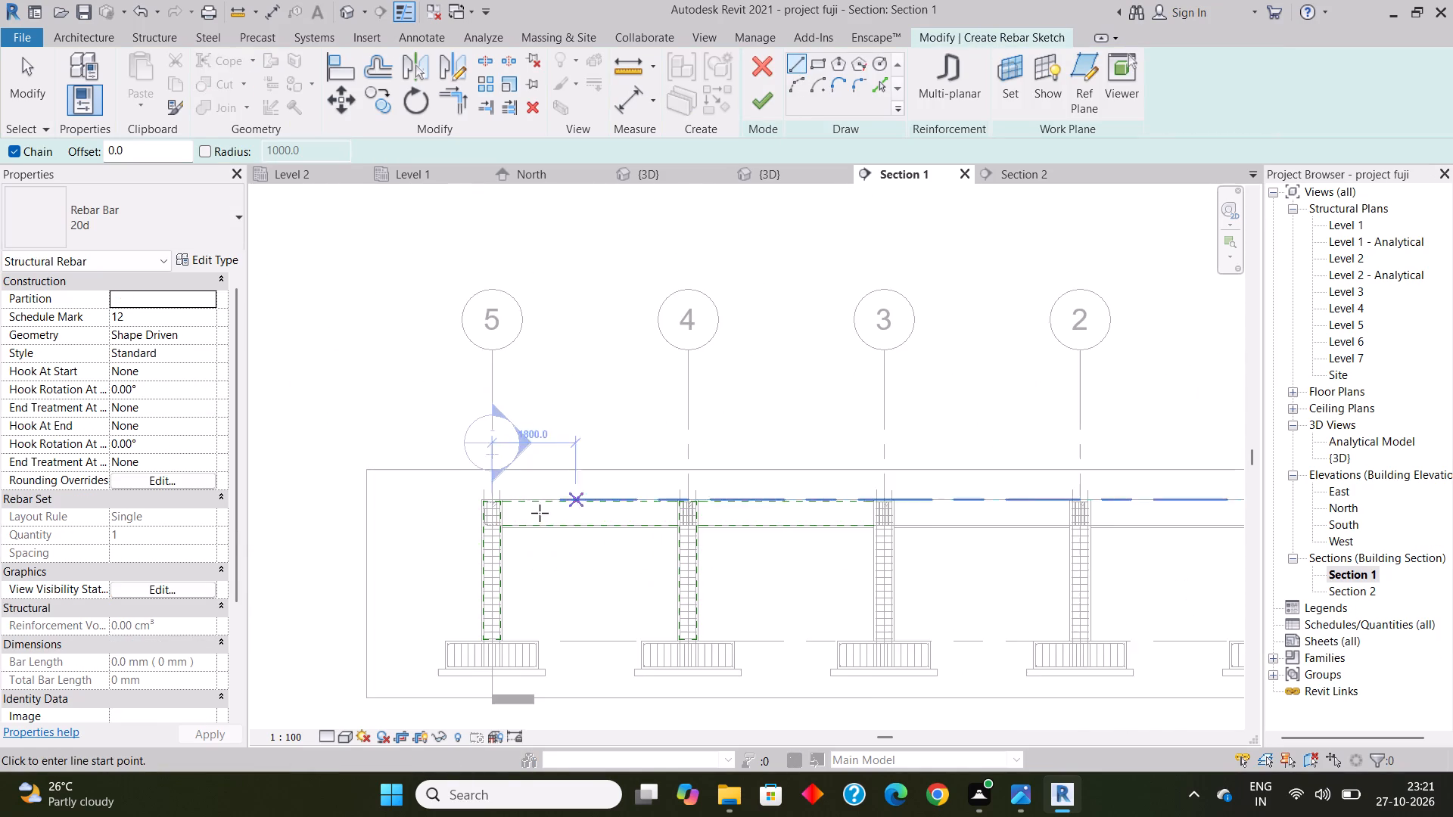
{"action": "scroll", "coordinate": [471, 533], "scroll_direction": "up", "scroll_amount": 7}
{"action": "scroll", "coordinate": [534, 482], "scroll_direction": "up", "scroll_amount": 6}
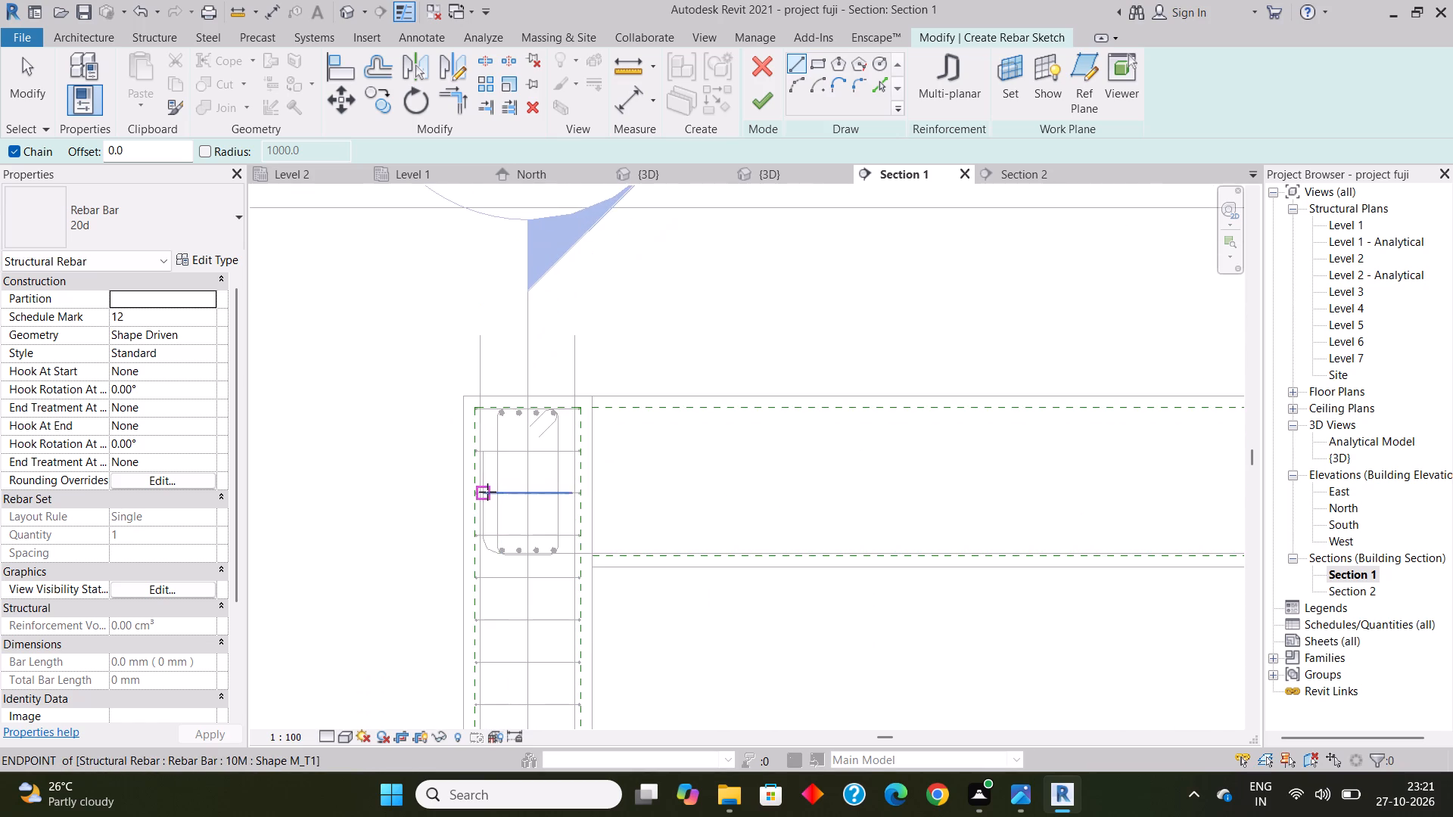
{"action": "scroll", "coordinate": [487, 492], "scroll_direction": "up", "scroll_amount": 1}
{"action": "left_click", "coordinate": [483, 490]}
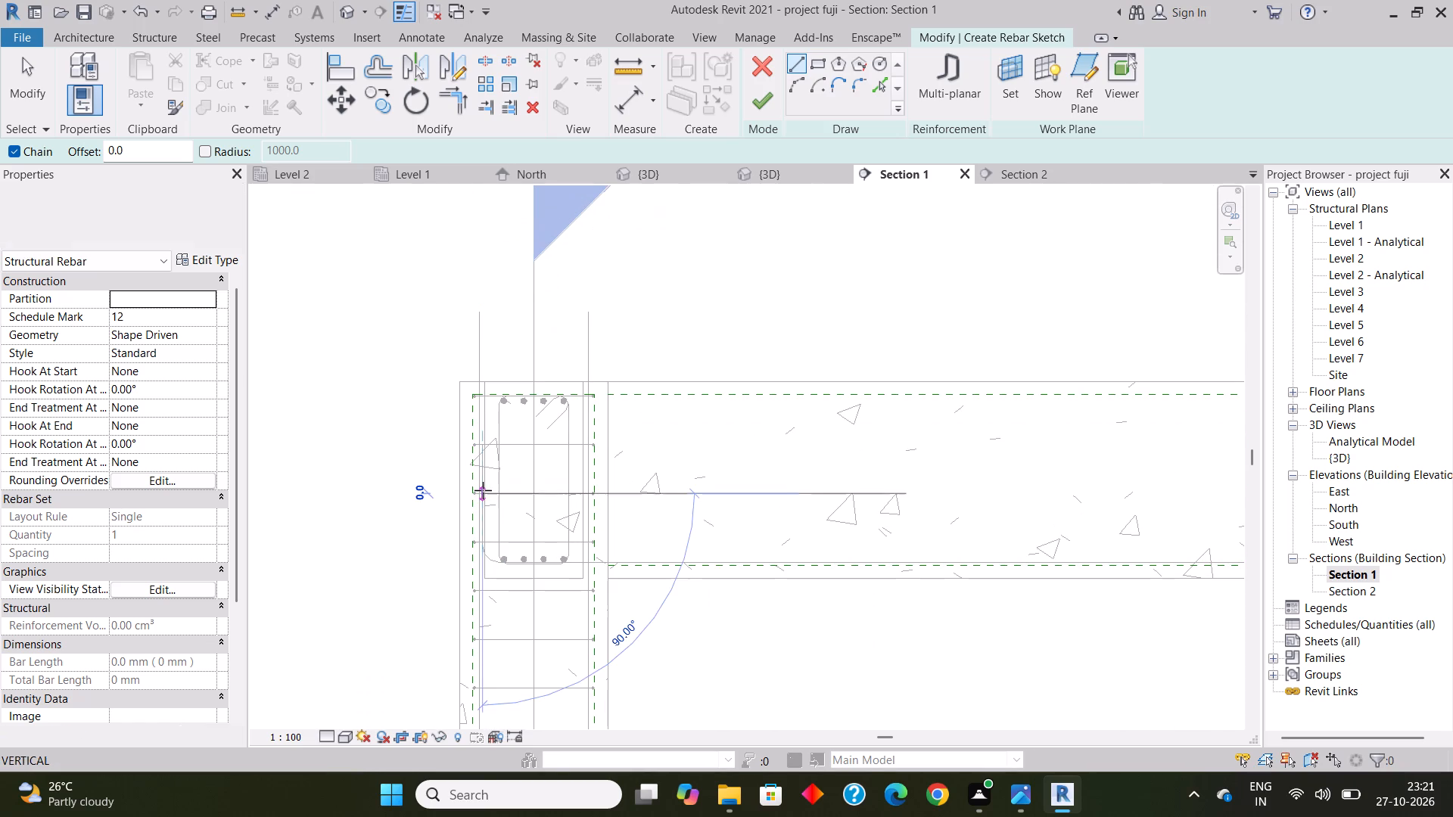
{"action": "left_click", "coordinate": [479, 396]}
Run the top bar about 11100 mm horizontally along the beam's top cover from grid 5 to midway between grids 3 and 2, and finish the sketch.
{"action": "scroll", "coordinate": [479, 396], "scroll_direction": "down", "scroll_amount": 4}
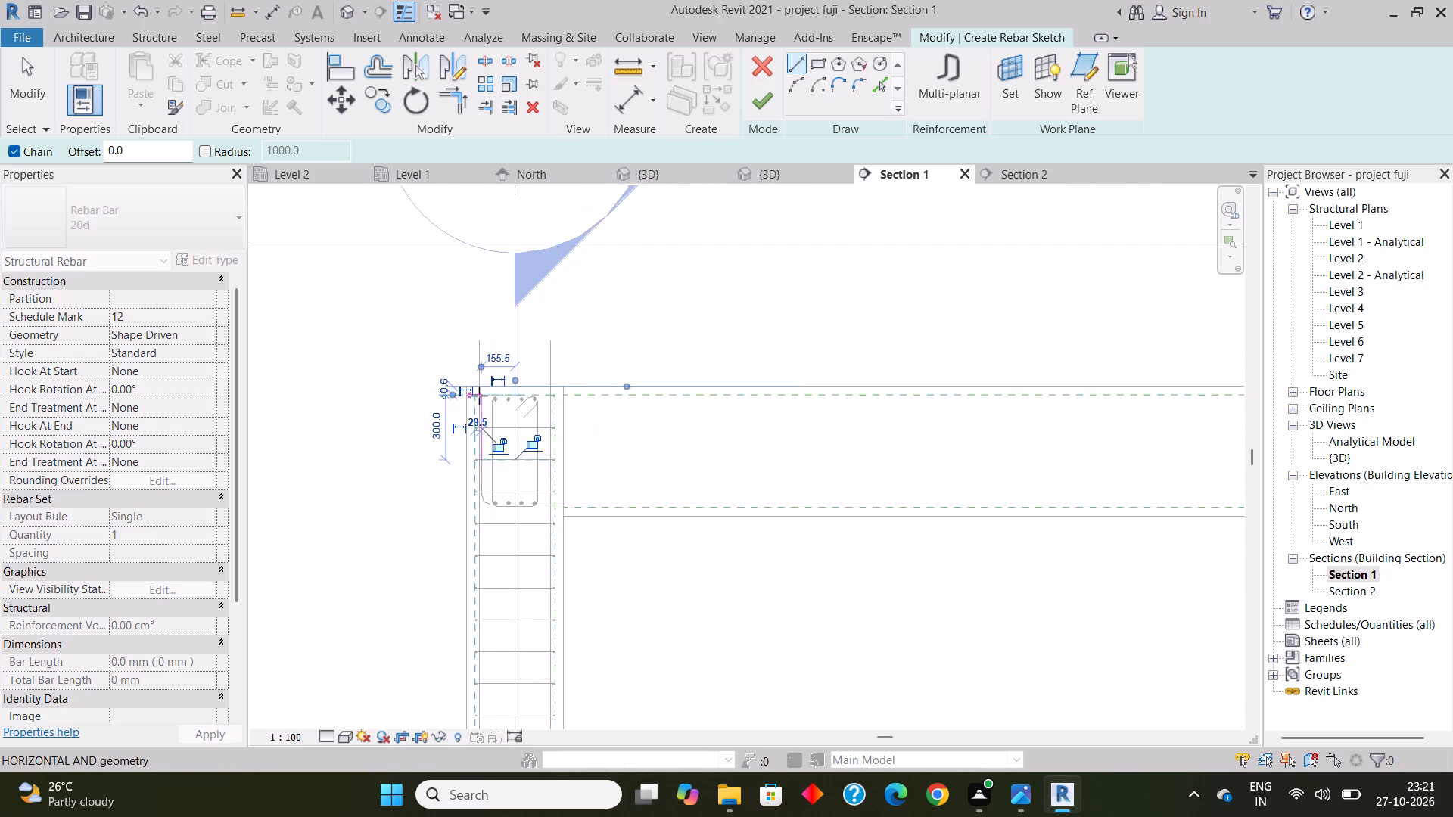
{"action": "scroll", "coordinate": [479, 396], "scroll_direction": "down", "scroll_amount": 11}
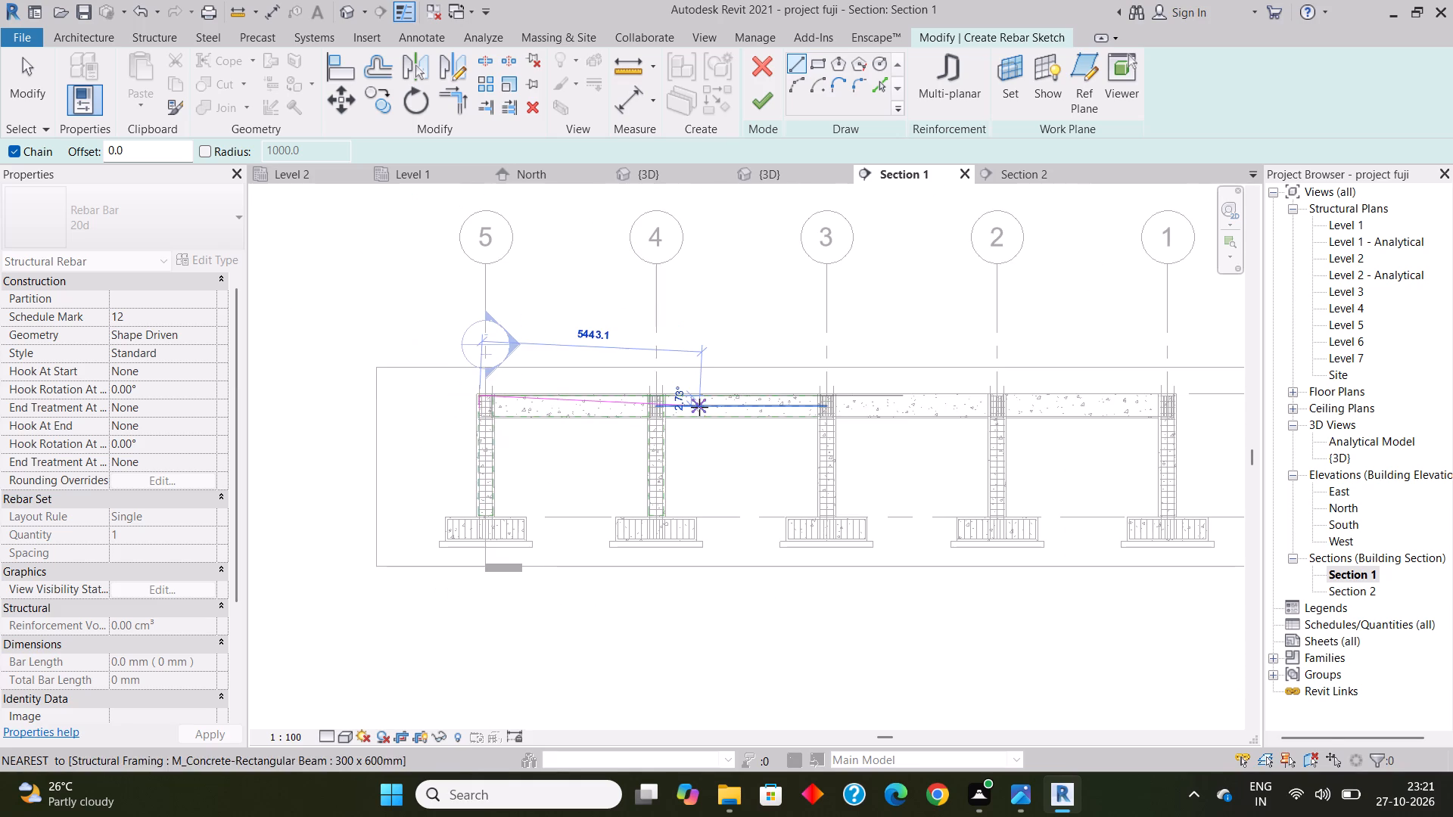
{"action": "middle_click_drag", "start_coordinate": [698, 407], "coordinate": [574, 424]}
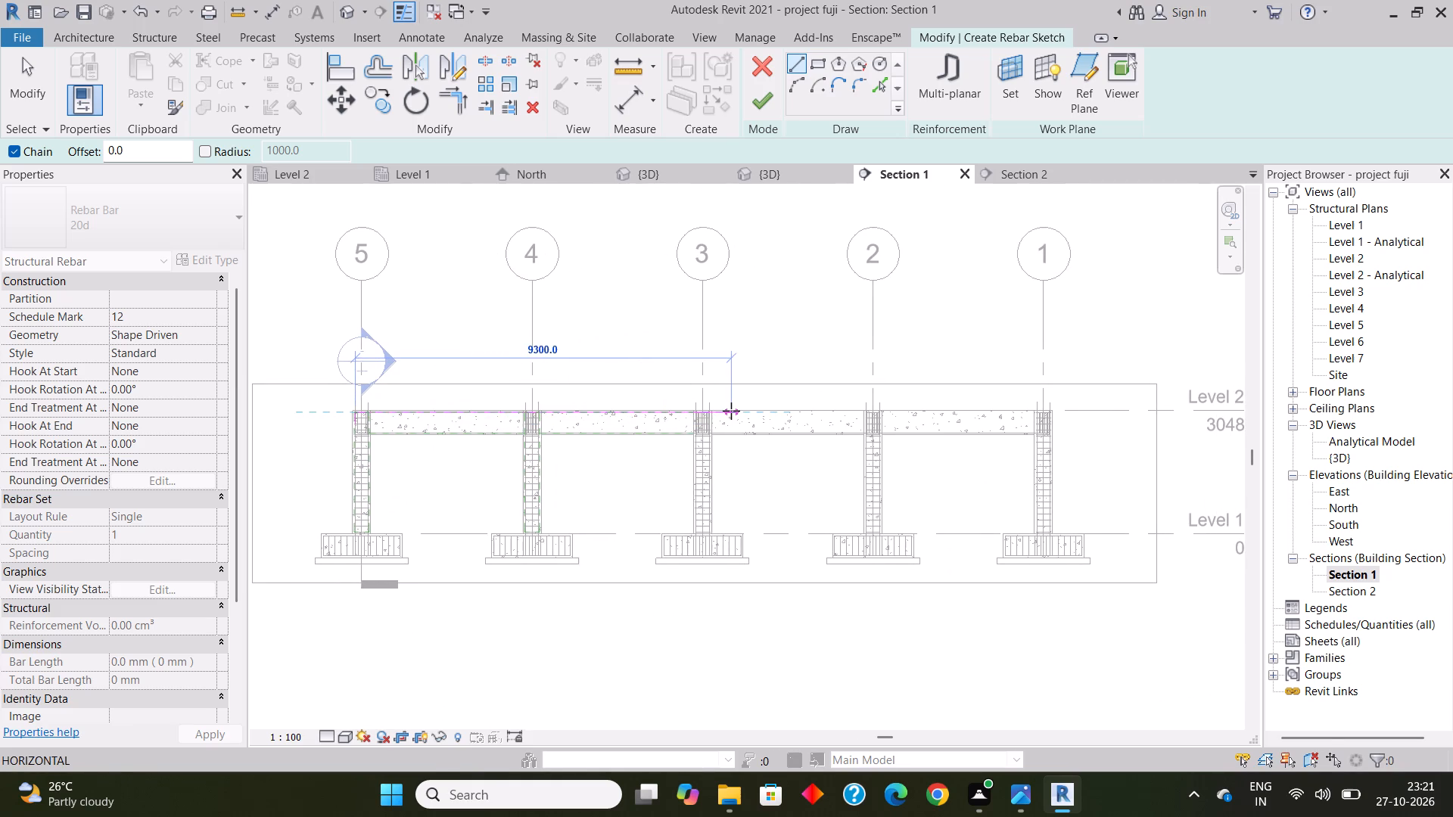
{"action": "scroll", "coordinate": [731, 411], "scroll_direction": "up", "scroll_amount": 5}
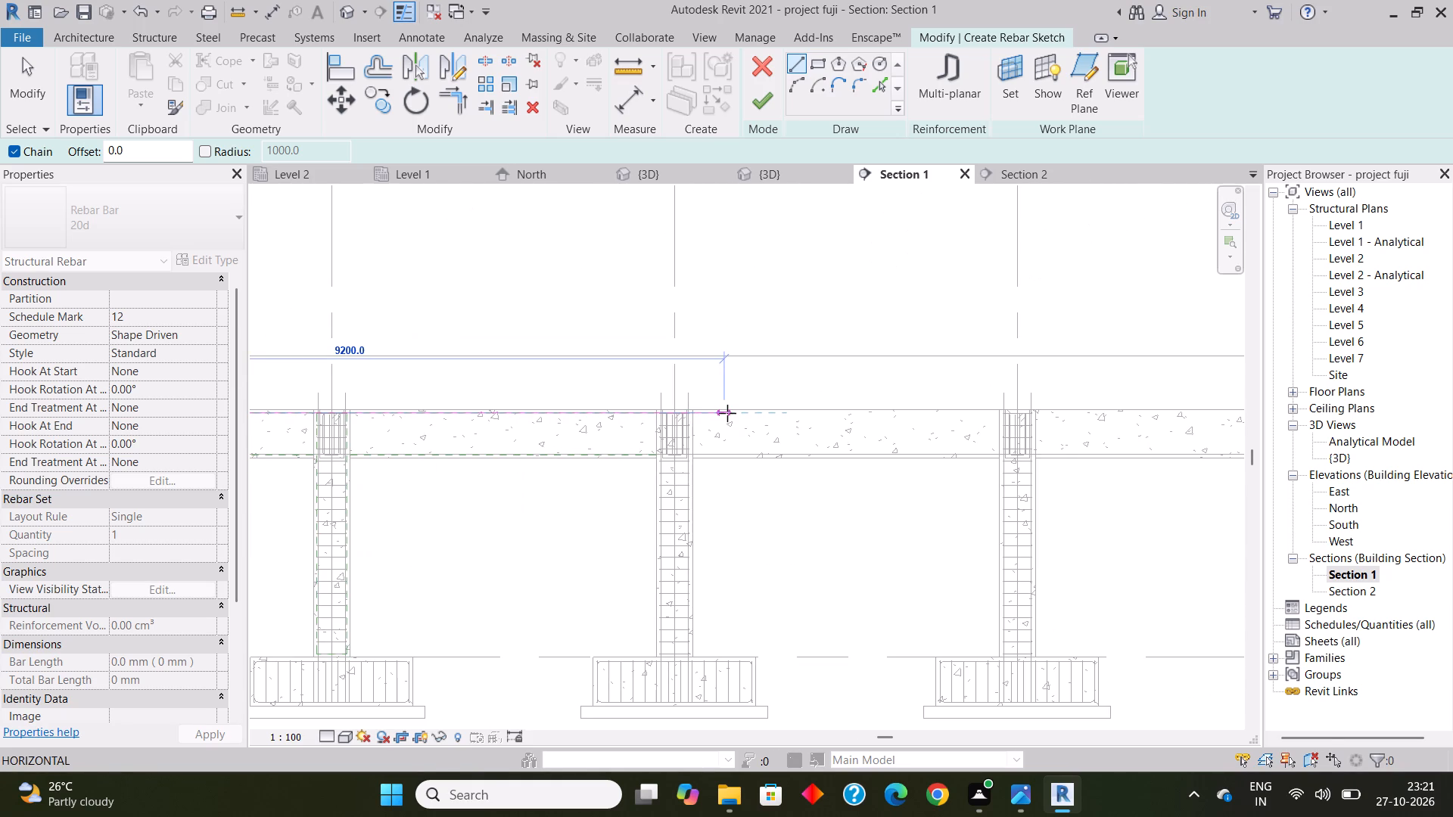
{"action": "scroll", "coordinate": [727, 413], "scroll_direction": "up", "scroll_amount": 2}
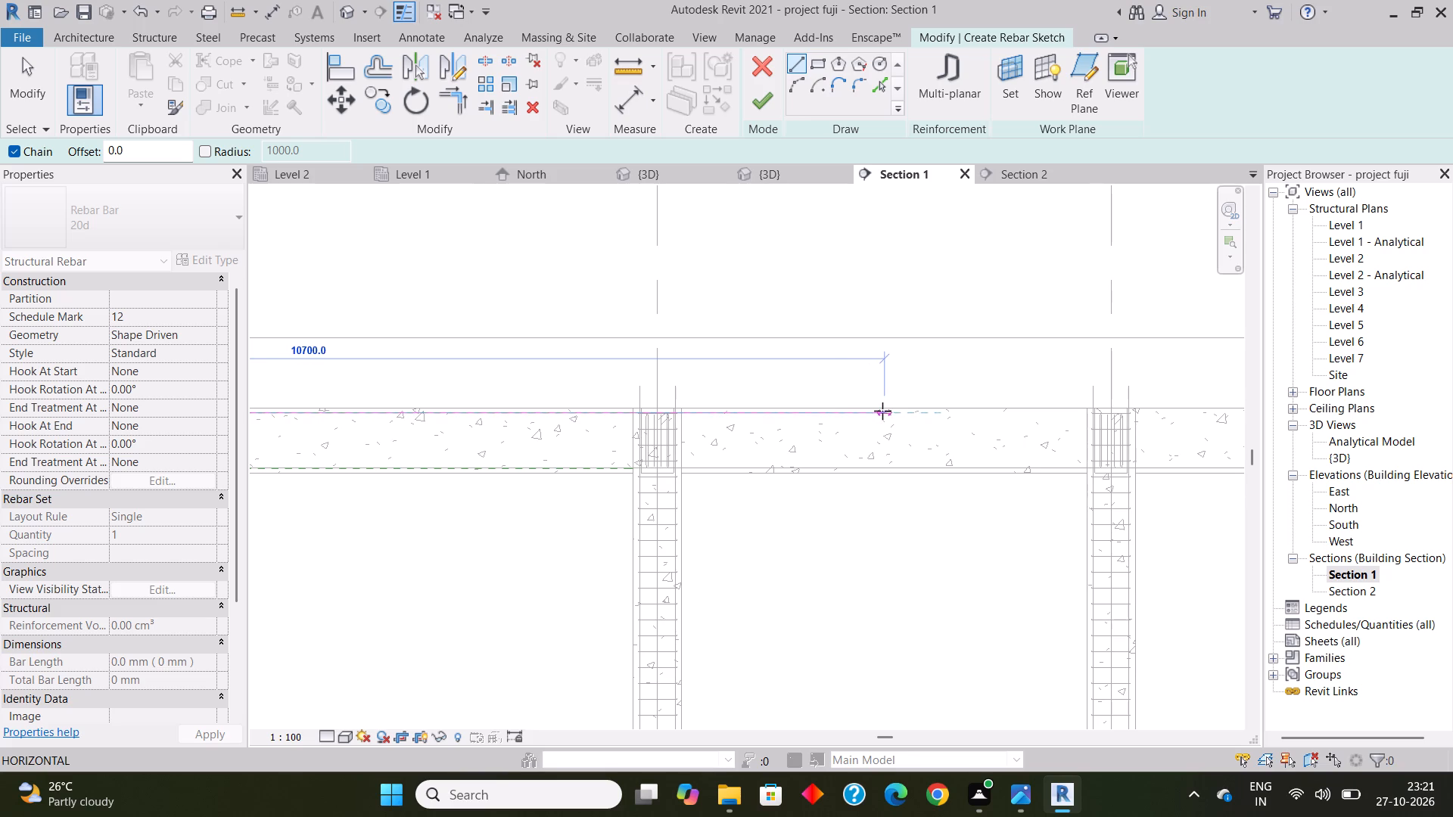
{"action": "left_click", "coordinate": [928, 413]}
{"action": "key", "text": "Escape"}
{"action": "scroll", "coordinate": [907, 426], "scroll_direction": "down", "scroll_amount": 2}
{"action": "middle_click_drag", "start_coordinate": [901, 430], "coordinate": [770, 451]}
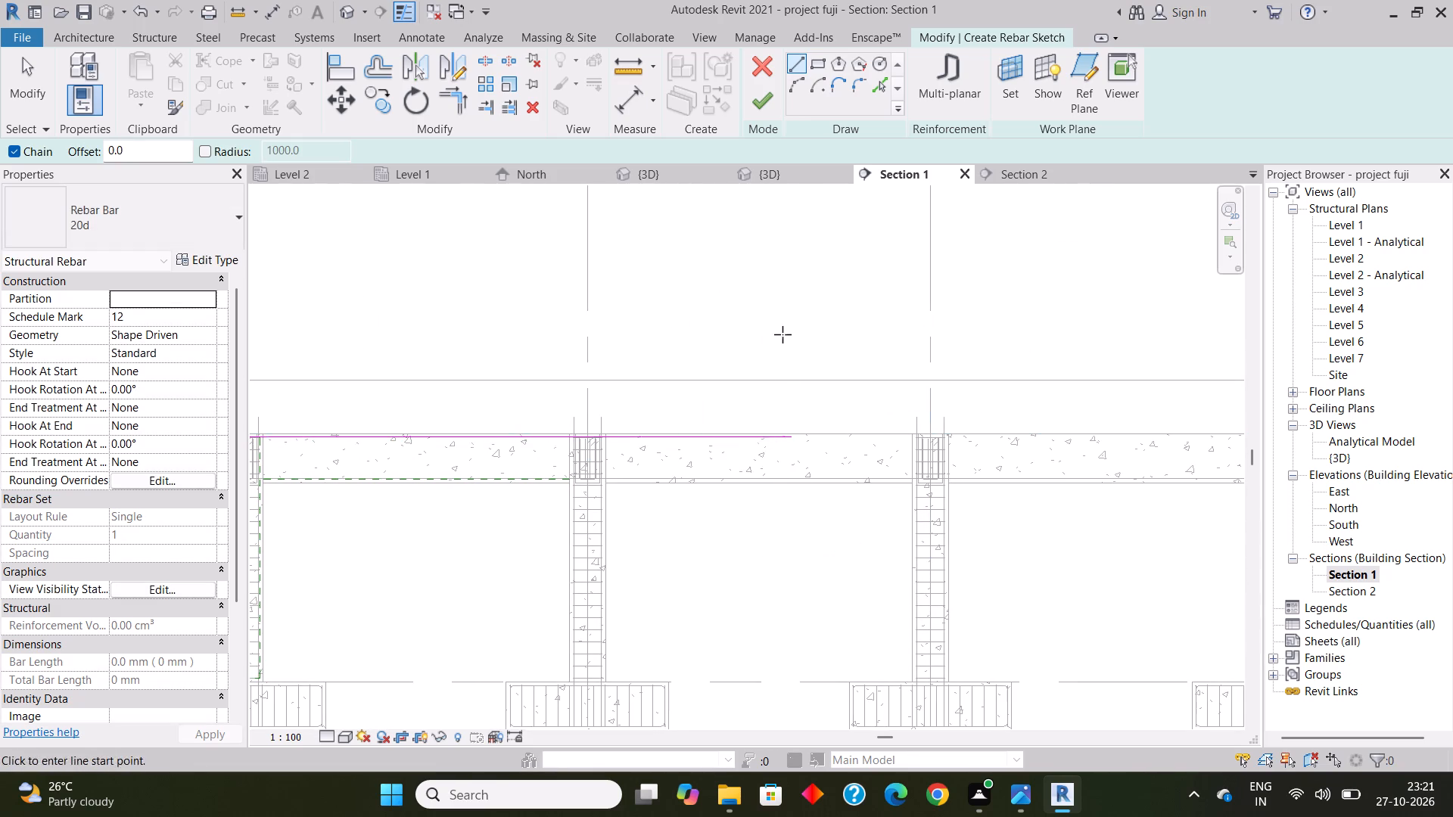
{"action": "left_click", "coordinate": [761, 90]}
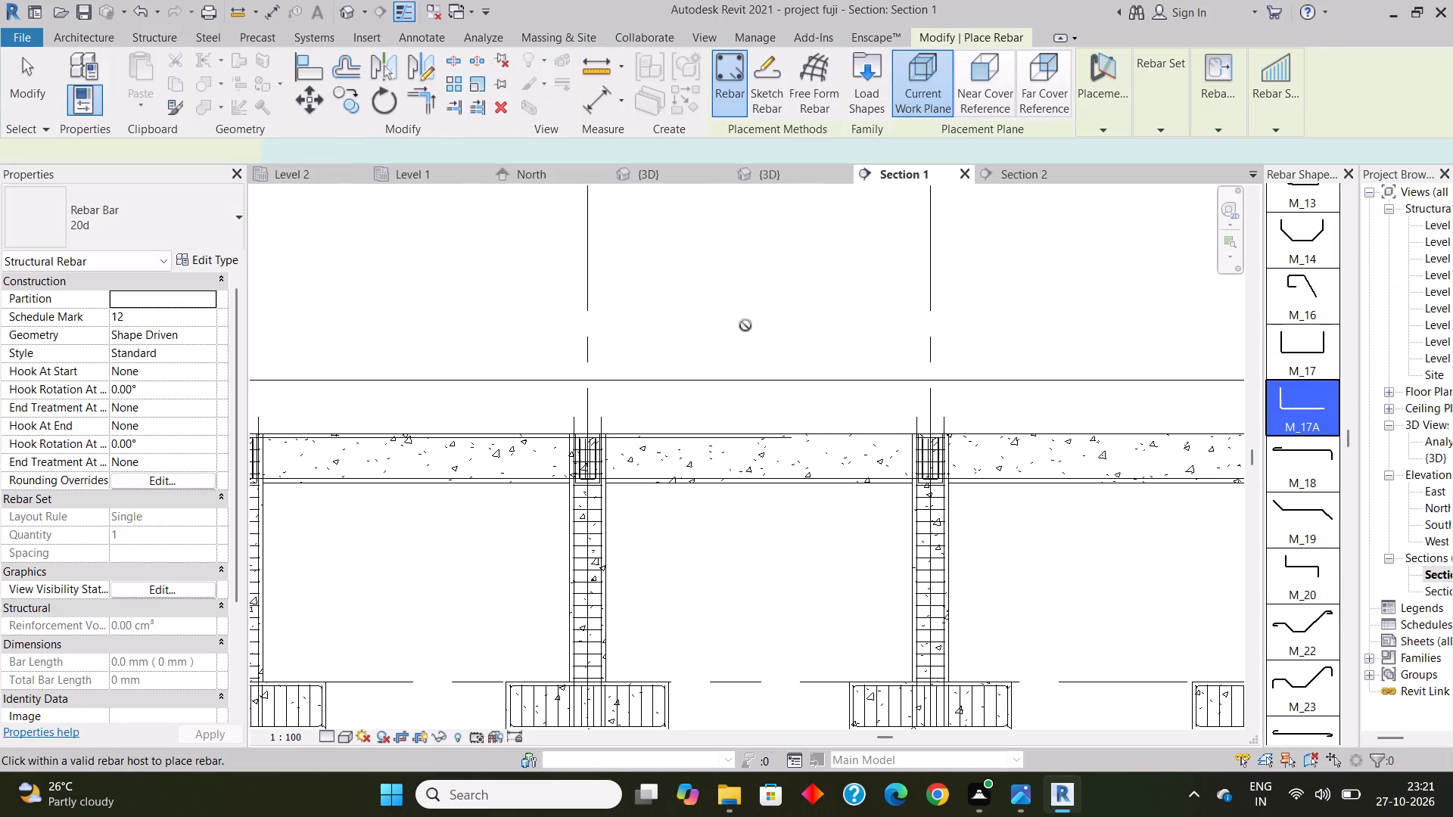
Sketch a second top bar hosted in the grid 3–2 beam, overlapping the first by about 1010 mm and running to the grid 1 column's outer side.
{"action": "left_click", "coordinate": [751, 76]}
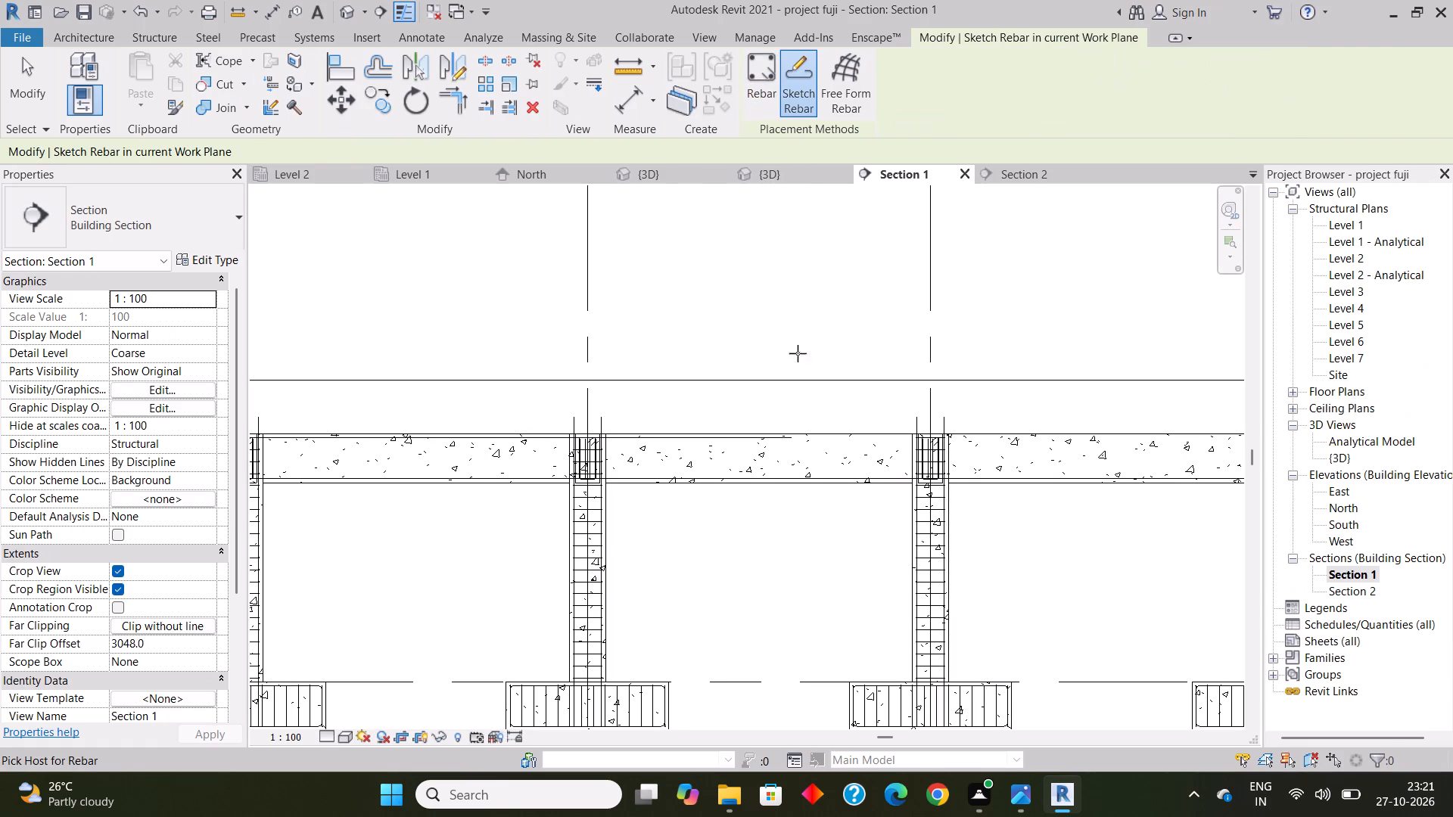
{"action": "left_click", "coordinate": [824, 440]}
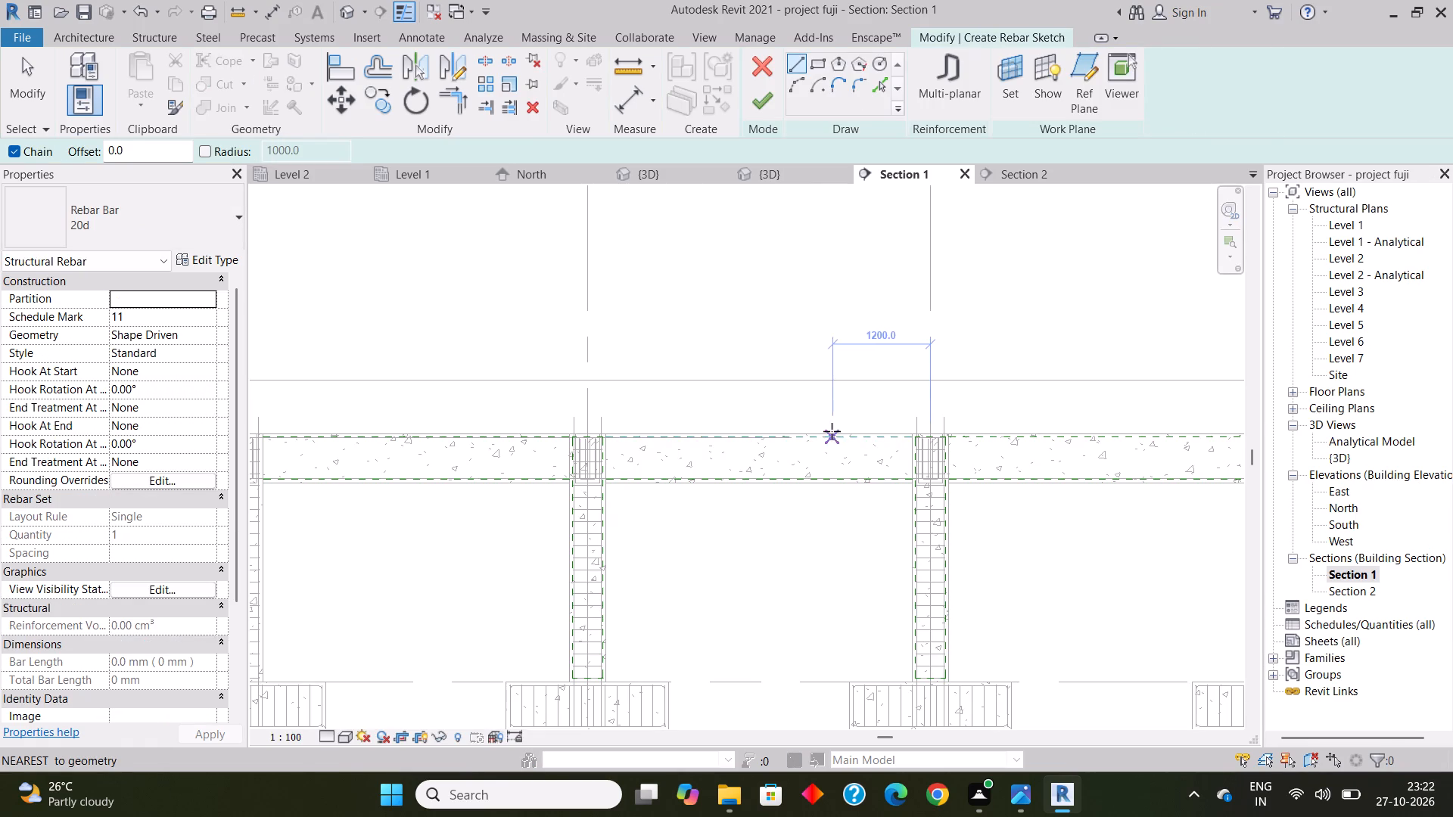
{"action": "scroll", "coordinate": [837, 431], "scroll_direction": "down", "scroll_amount": 3}
{"action": "middle_click_drag", "start_coordinate": [837, 431], "coordinate": [736, 438]}
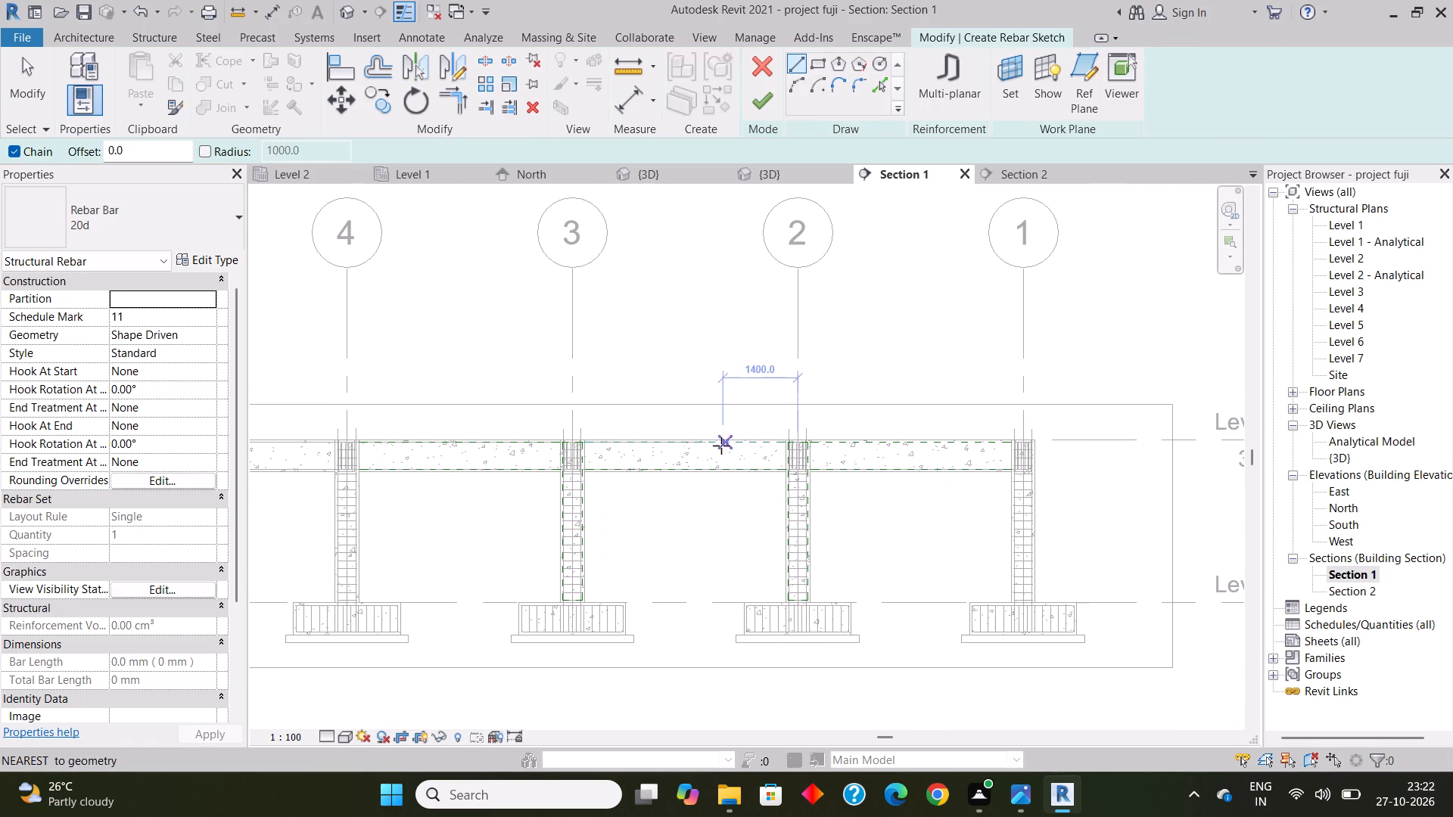
{"action": "scroll", "coordinate": [691, 457], "scroll_direction": "up", "scroll_amount": 7}
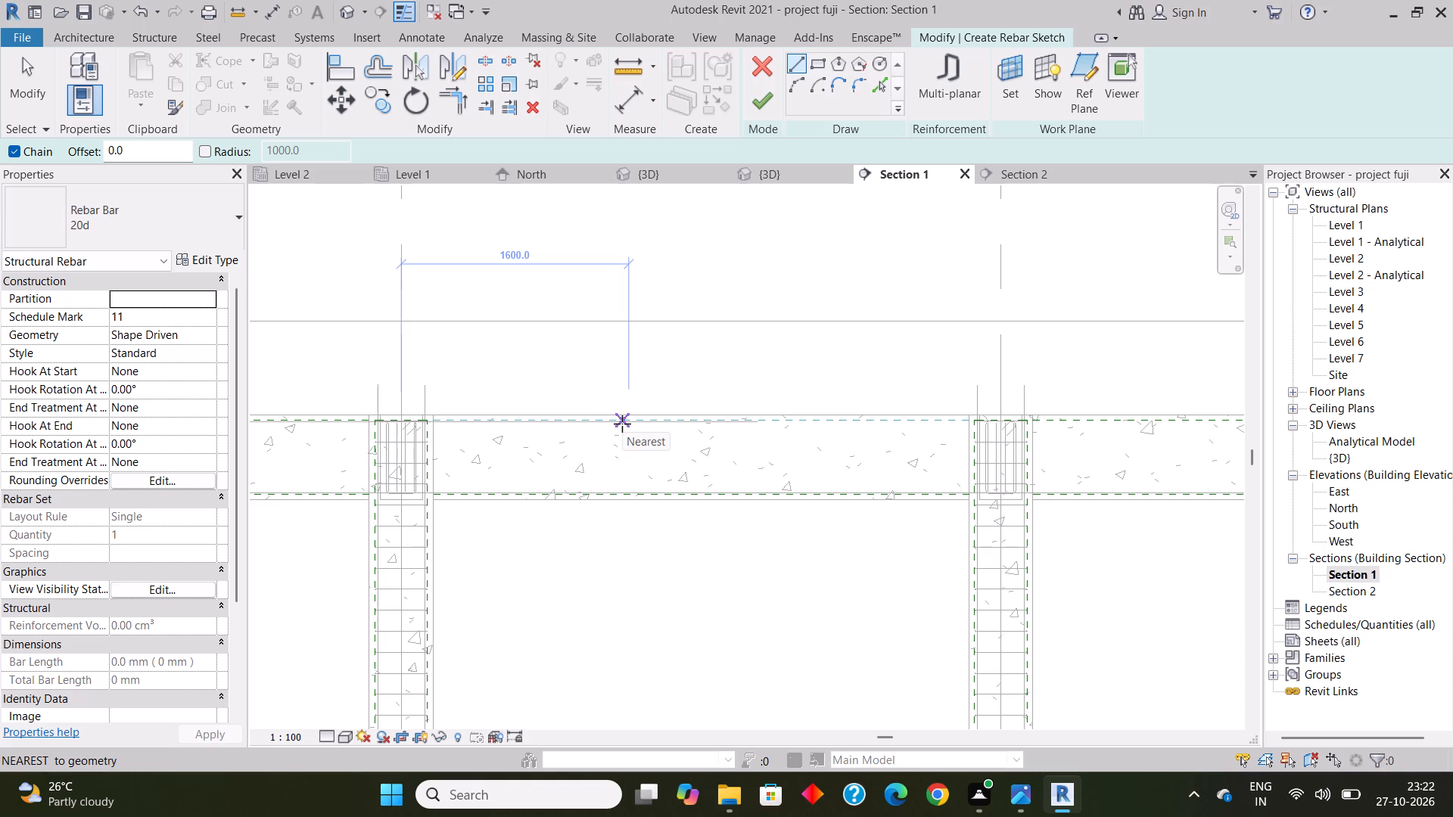
{"action": "left_click", "coordinate": [617, 425]}
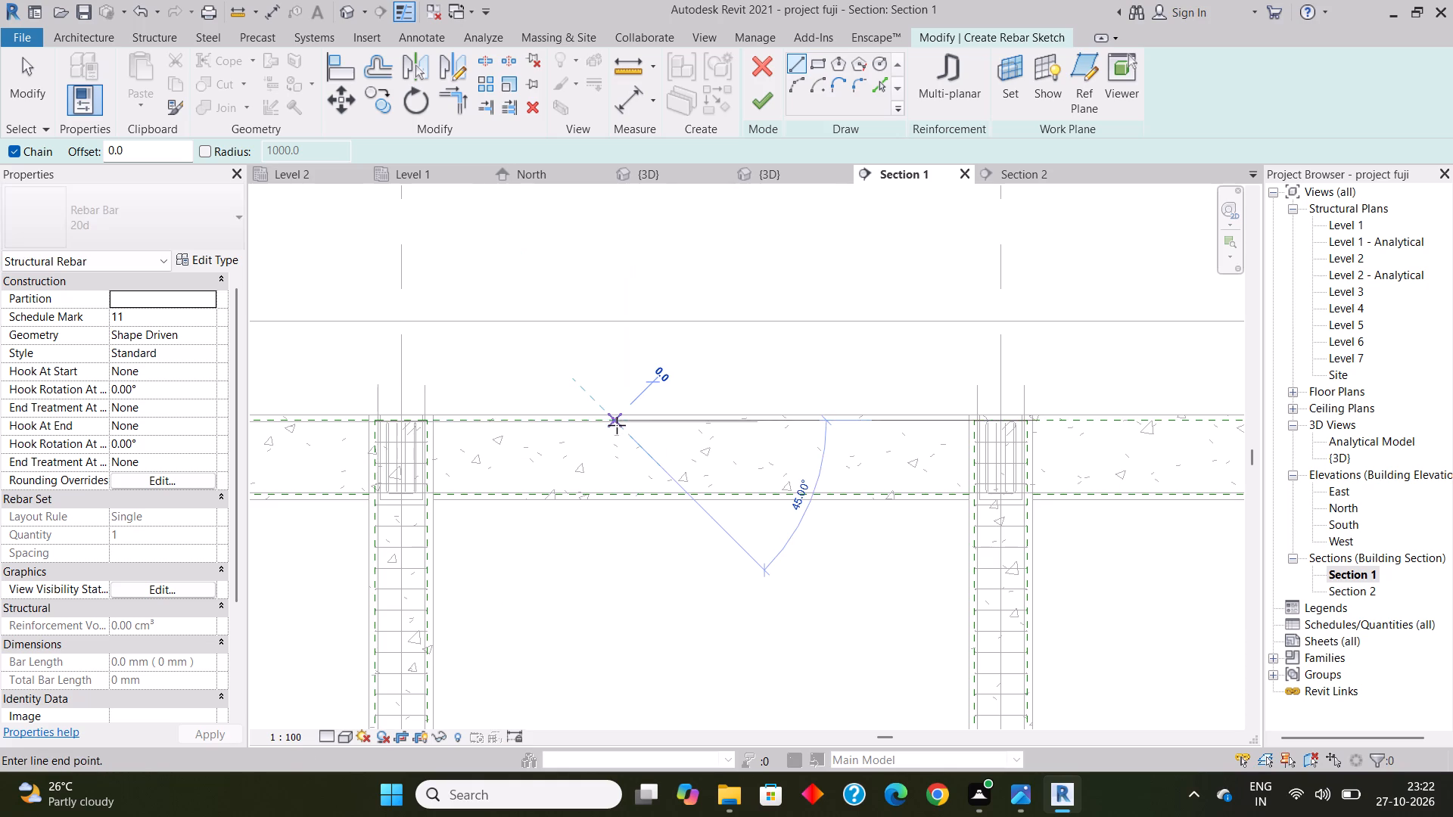
{"action": "scroll", "coordinate": [621, 429], "scroll_direction": "down", "scroll_amount": 2}
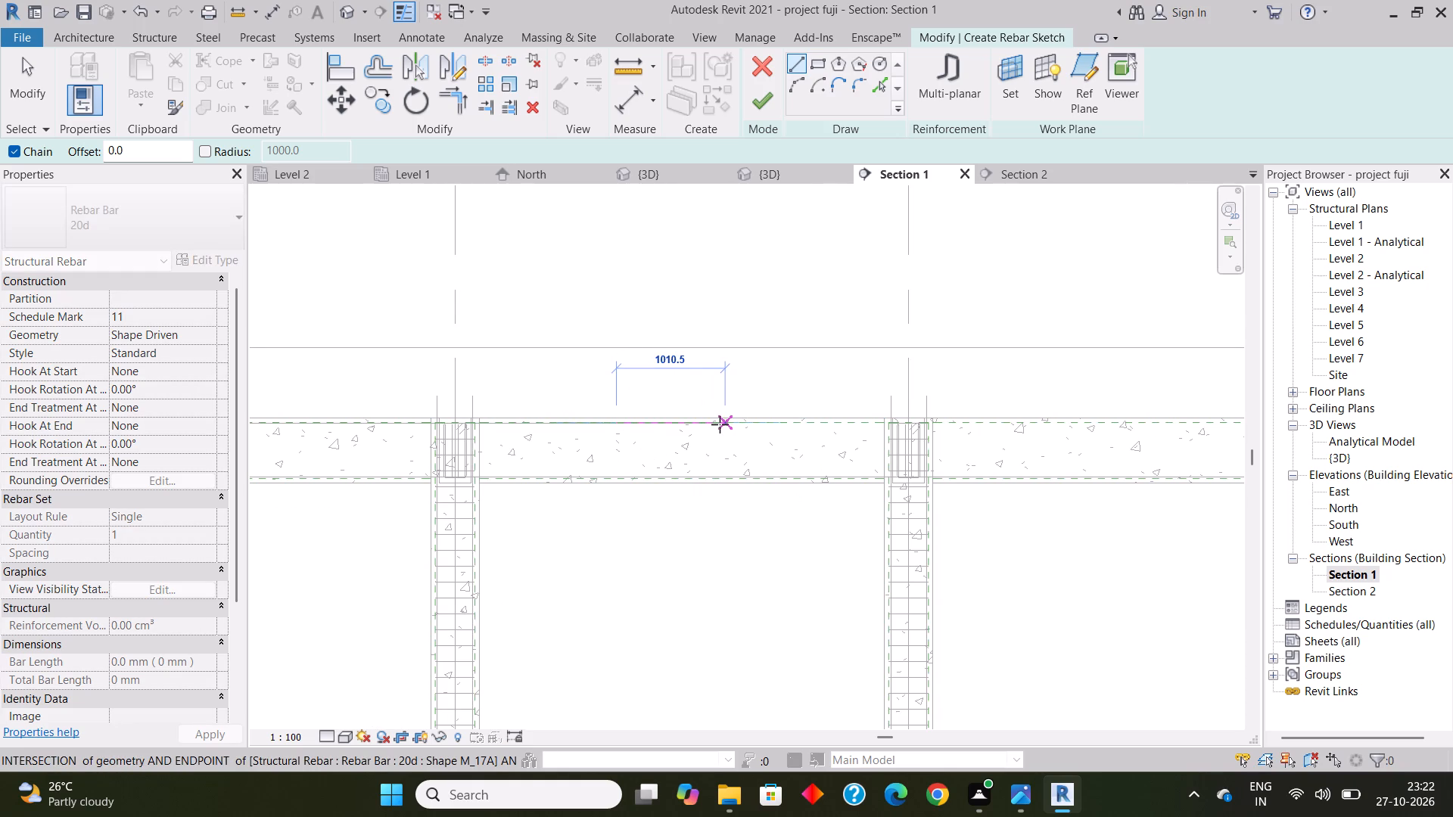
{"action": "scroll", "coordinate": [720, 424], "scroll_direction": "down", "scroll_amount": 5}
{"action": "scroll", "coordinate": [1021, 433], "scroll_direction": "up", "scroll_amount": 3}
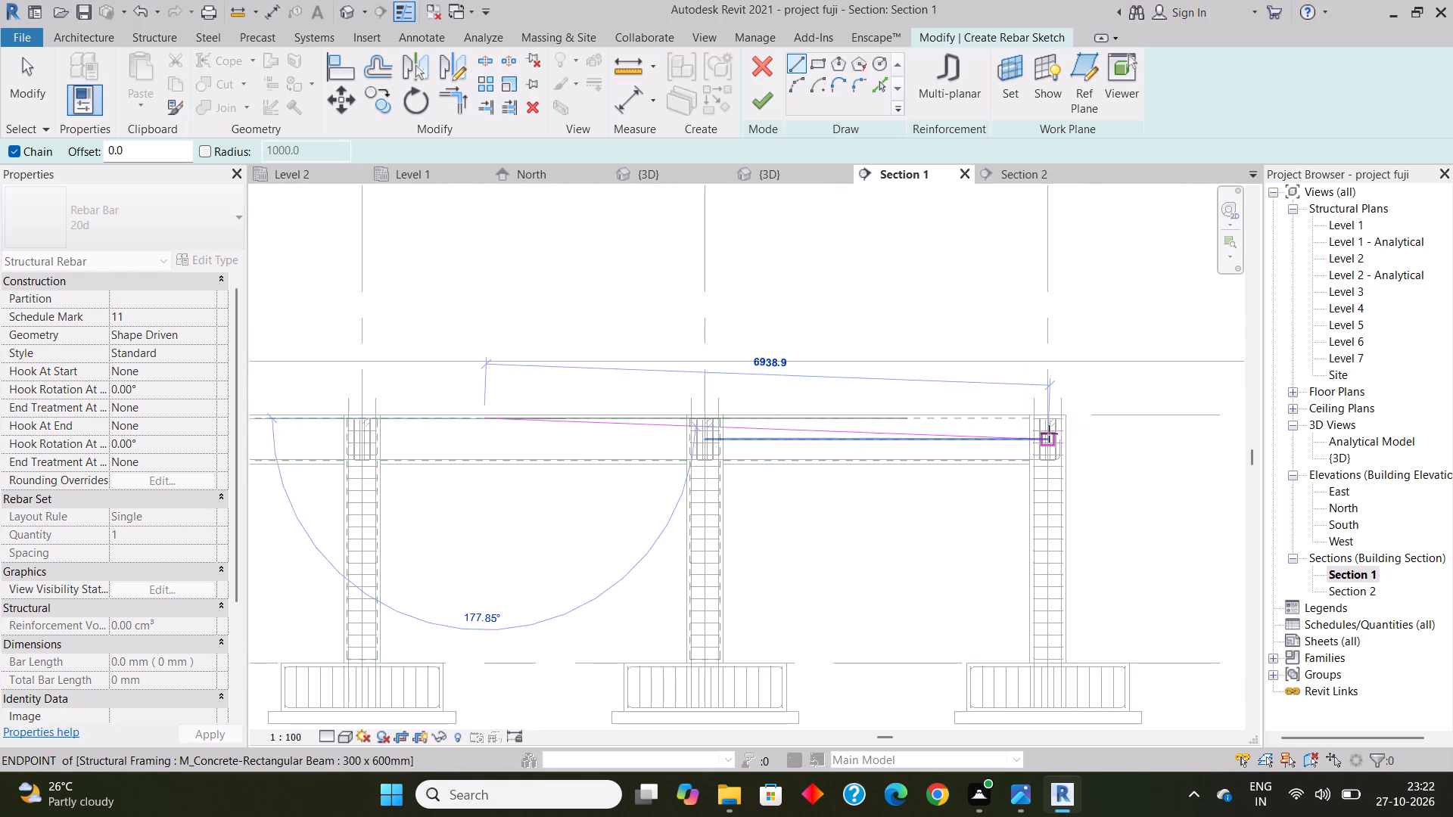
{"action": "scroll", "coordinate": [1049, 433], "scroll_direction": "up", "scroll_amount": 6}
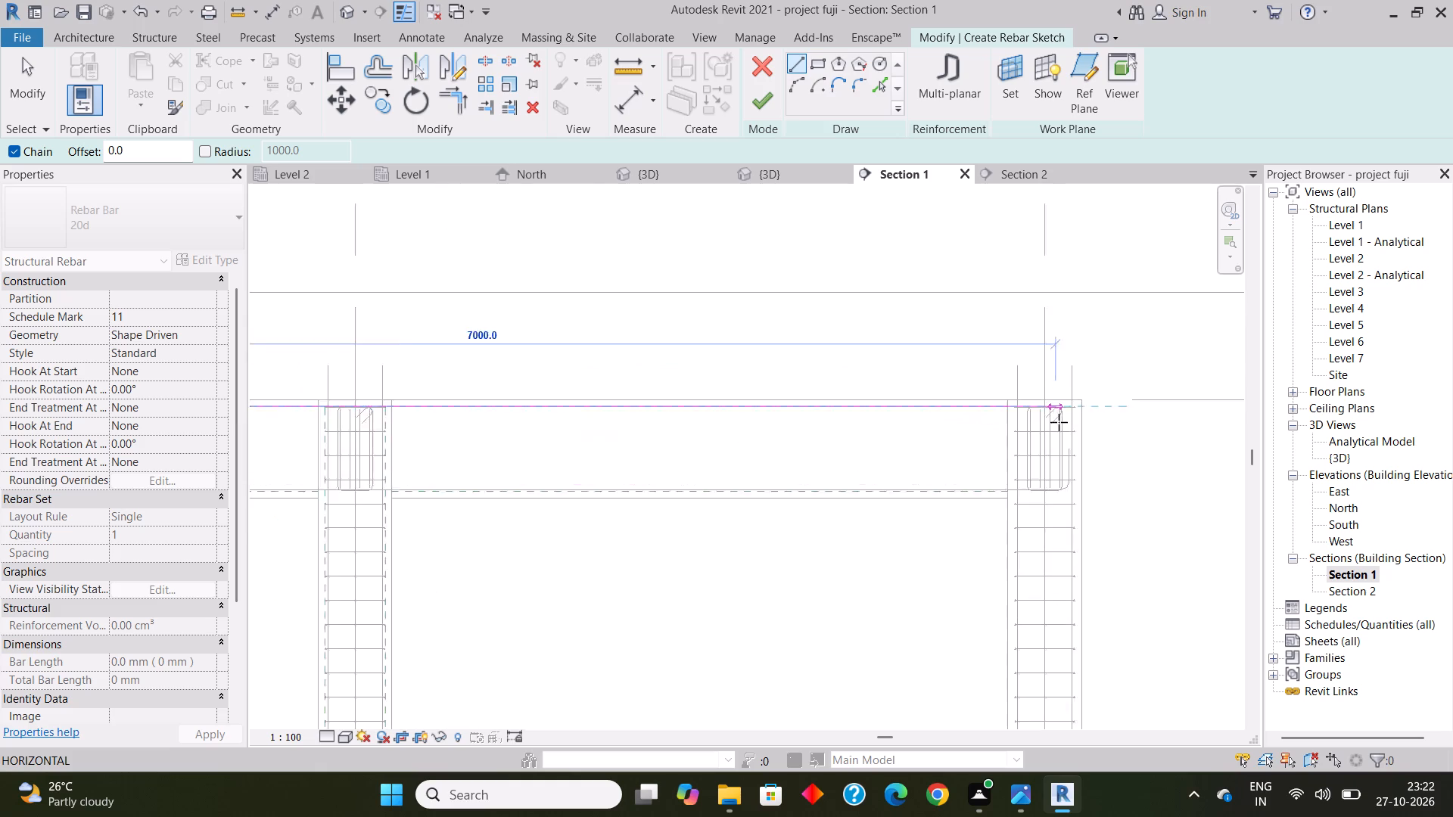
{"action": "left_click", "coordinate": [1074, 405]}
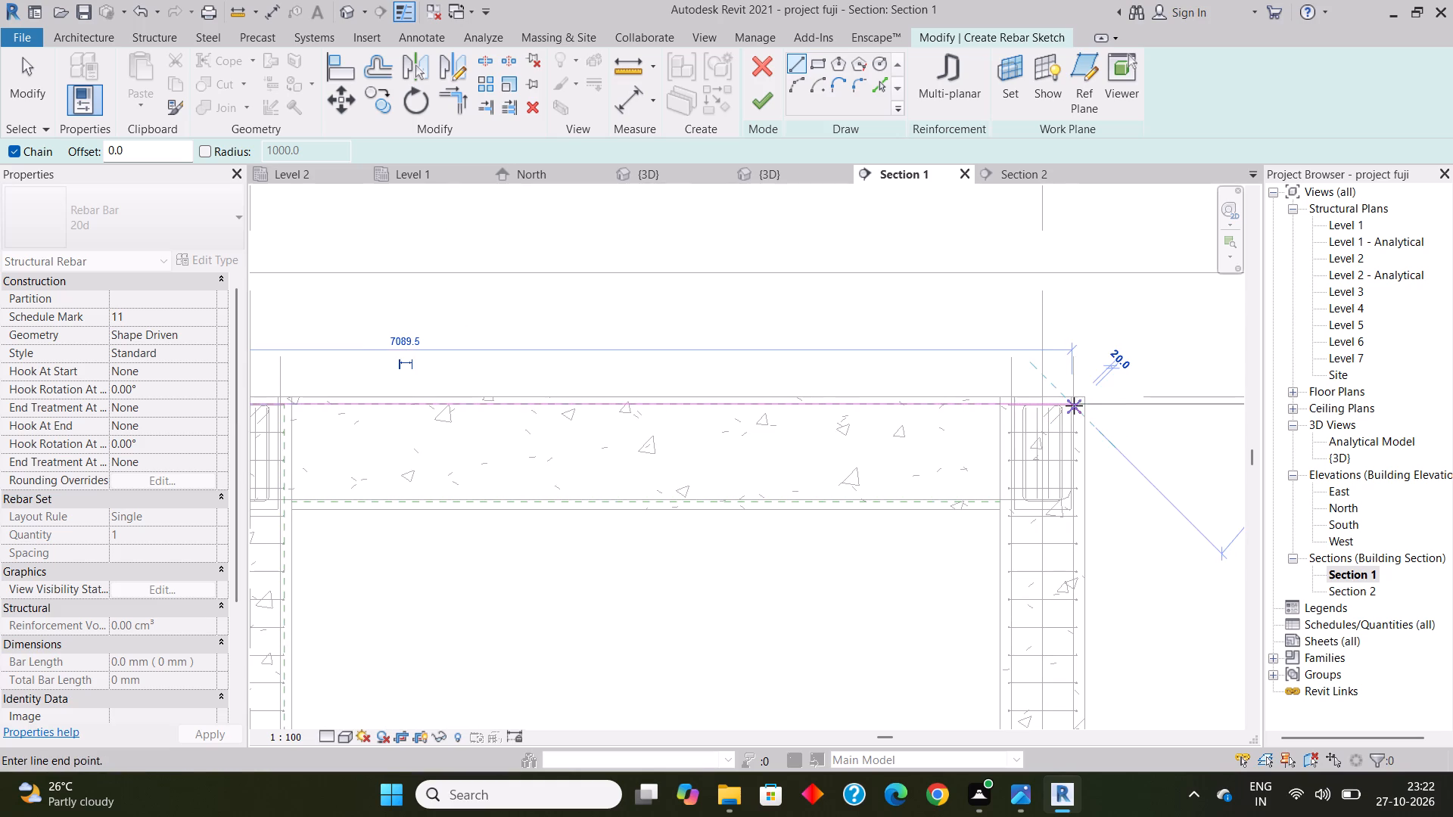
Add a vertical leg about 400 mm down inside the grid 1 column, finish the bar sketch and leave rebar placement.
{"action": "left_click", "coordinate": [1071, 478]}
{"action": "key", "text": "Escape"}
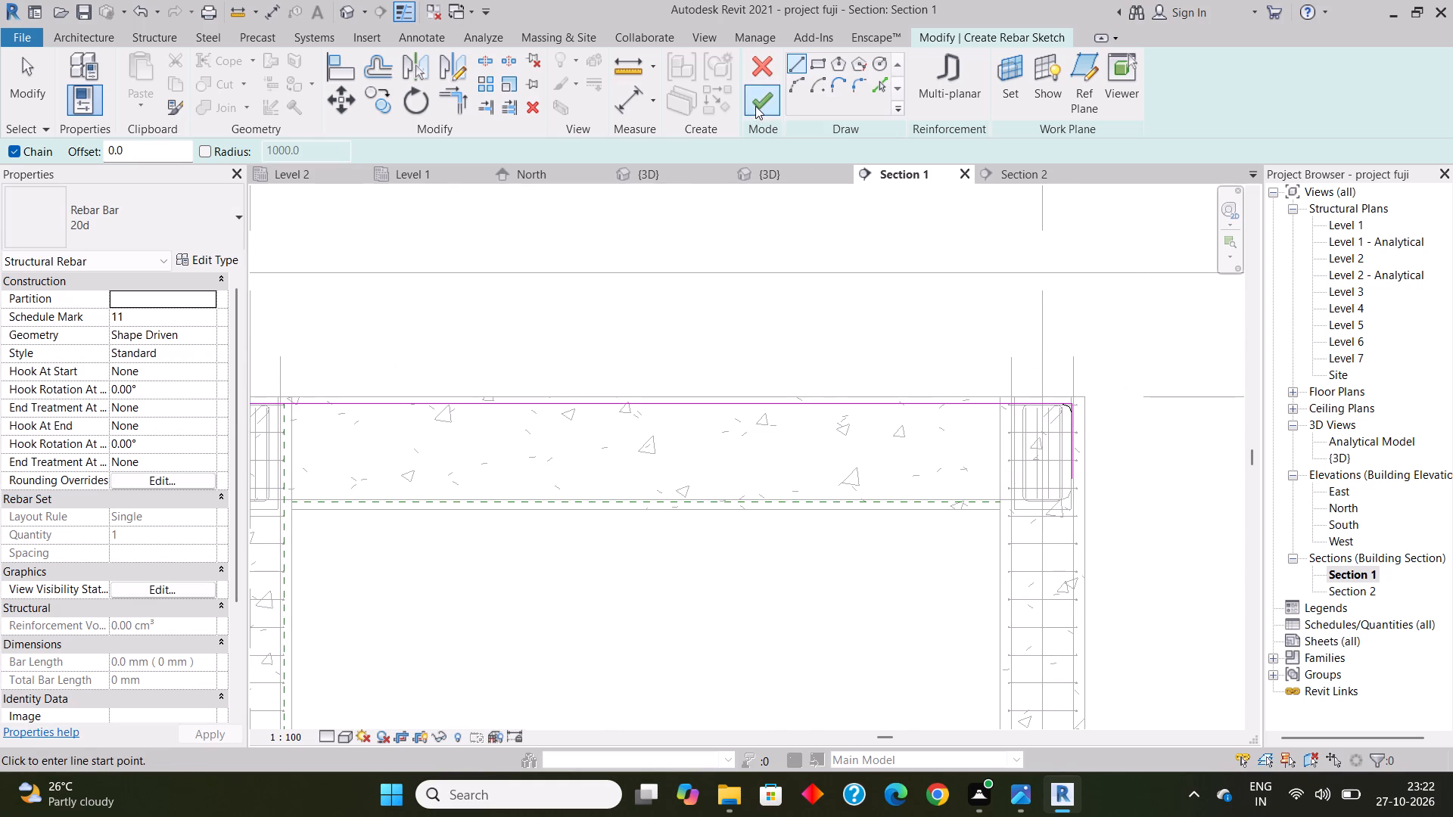
{"action": "left_click", "coordinate": [756, 105]}
{"action": "scroll", "coordinate": [941, 506], "scroll_direction": "down", "scroll_amount": 19}
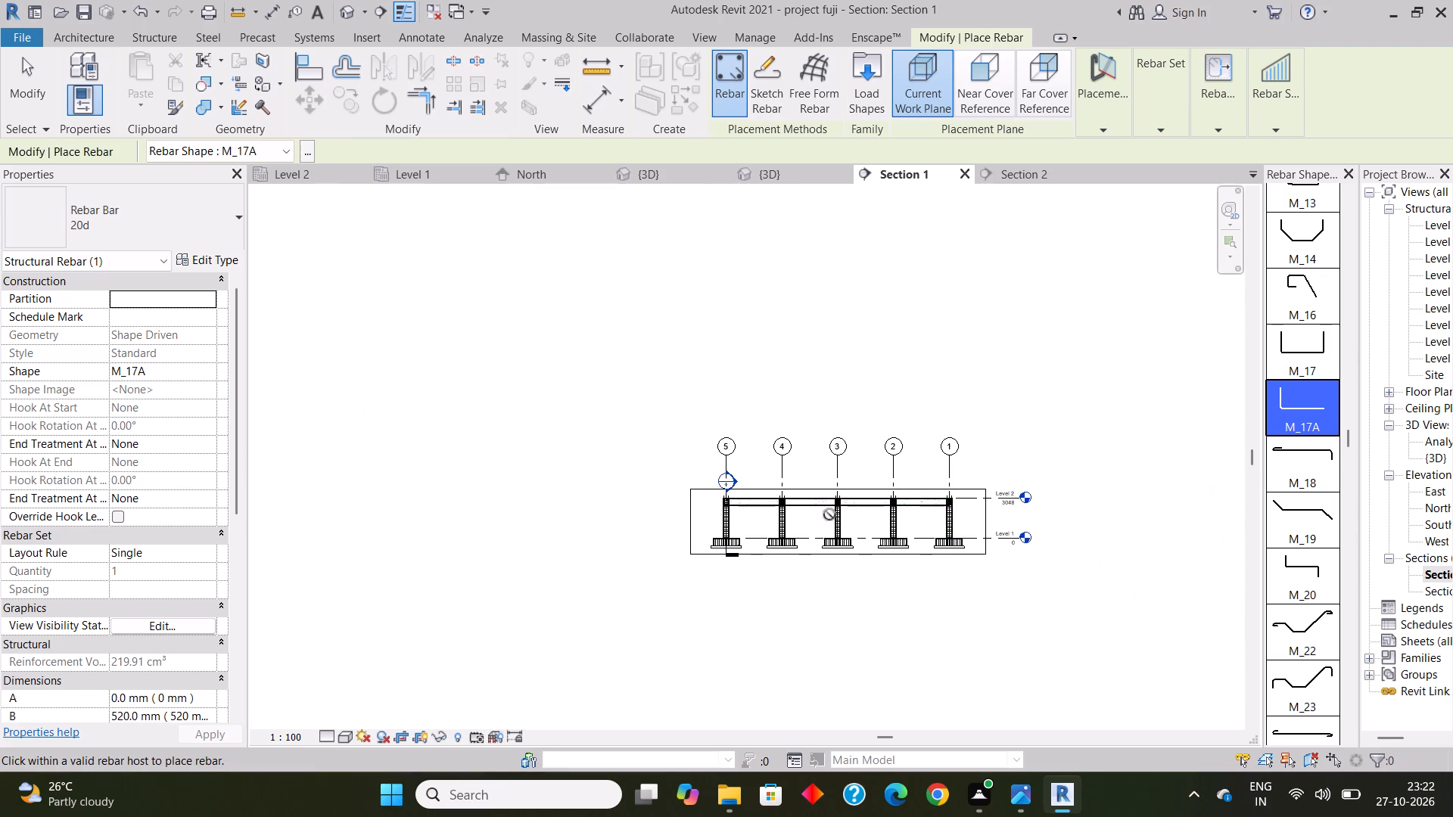
{"action": "scroll", "coordinate": [830, 514], "scroll_direction": "up", "scroll_amount": 6}
{"action": "key", "text": "Escape"}
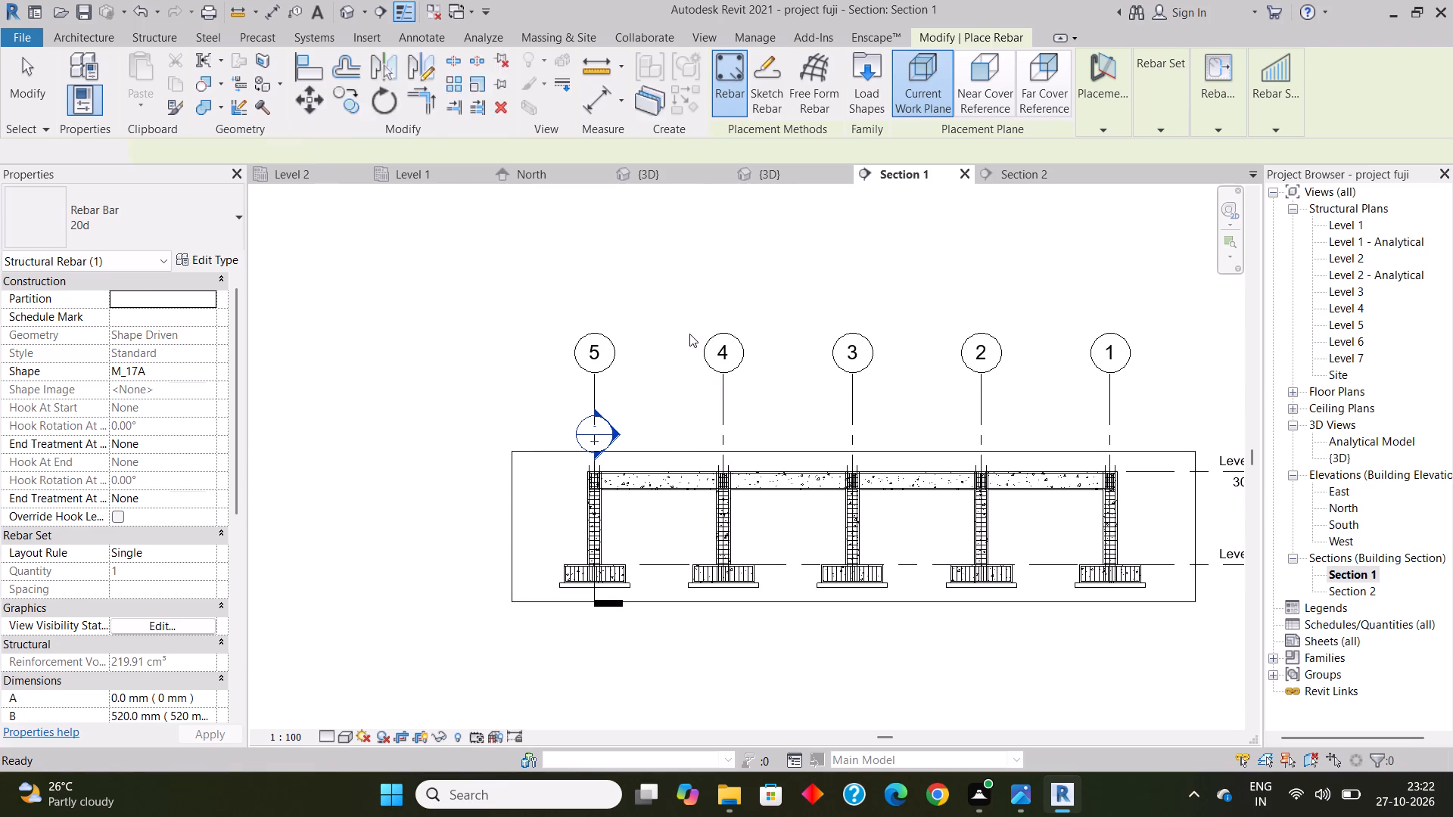
{"action": "key", "text": "Escape"}
Give both top 20d bars a Fixed Number layout with a quantity of 4.
{"action": "scroll", "coordinate": [670, 464], "scroll_direction": "up", "scroll_amount": 6}
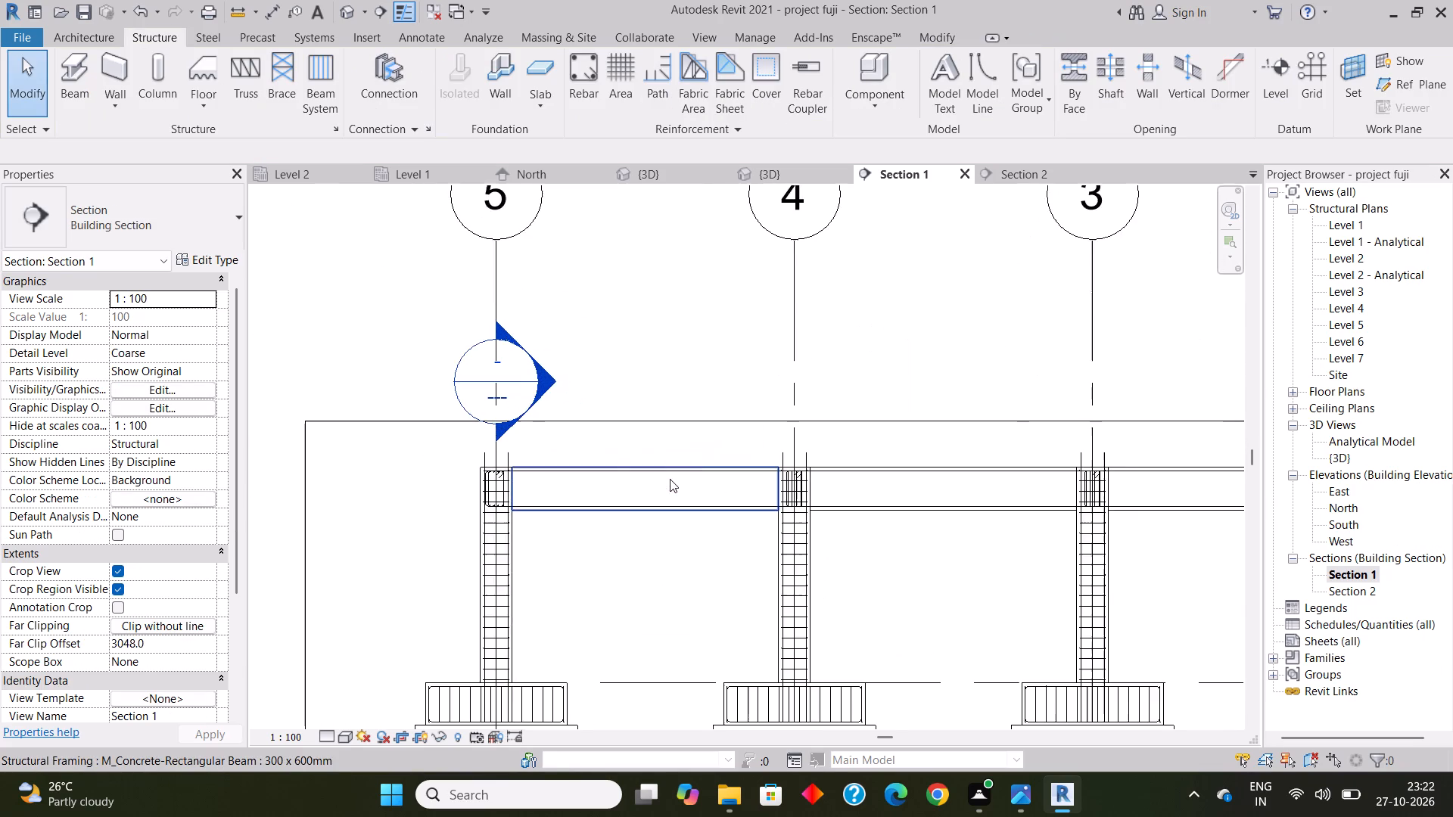
{"action": "scroll", "coordinate": [670, 479], "scroll_direction": "up", "scroll_amount": 4}
{"action": "left_click", "coordinate": [671, 471]}
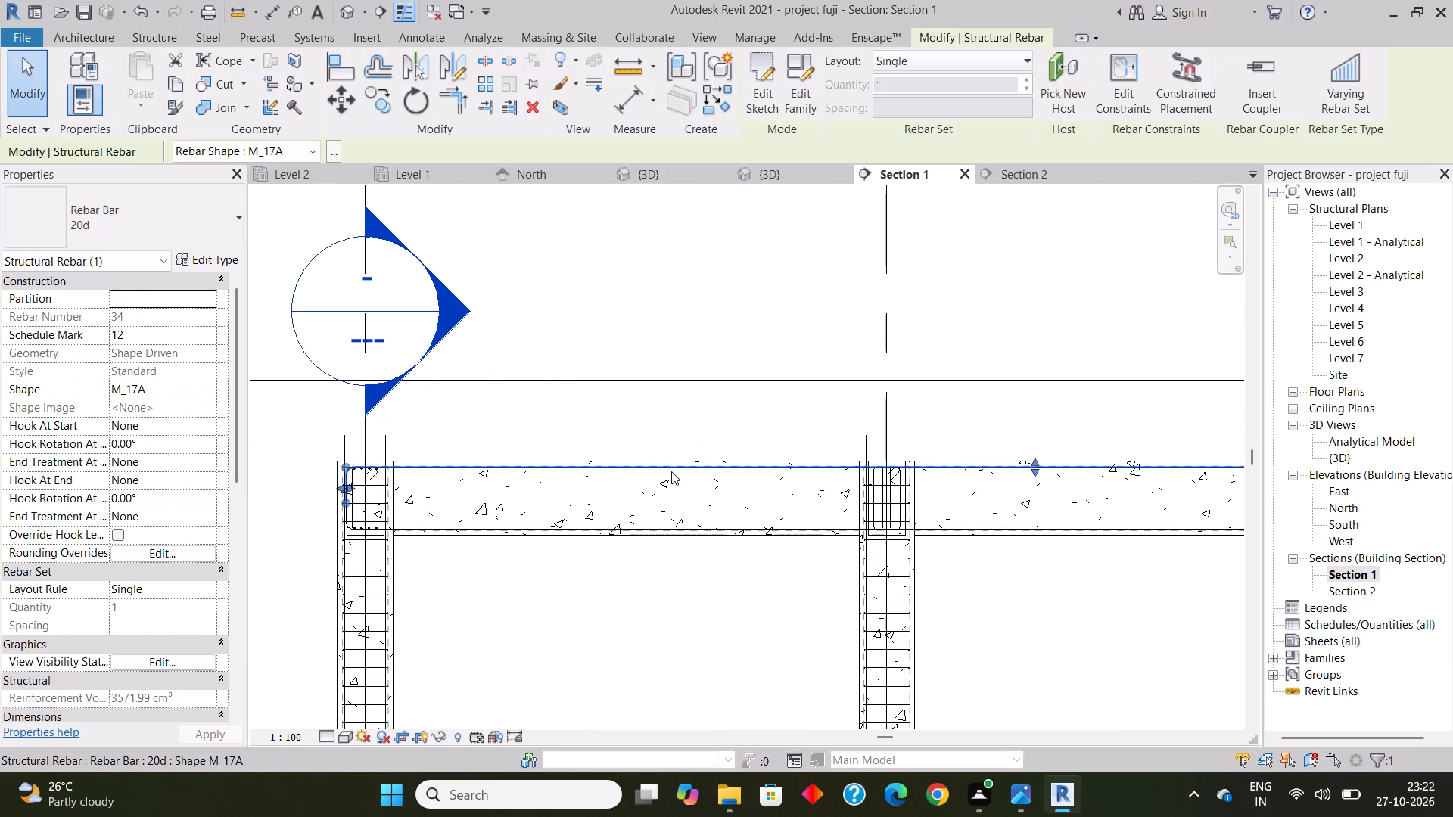
{"action": "scroll", "coordinate": [615, 420], "scroll_direction": "down", "scroll_amount": 7}
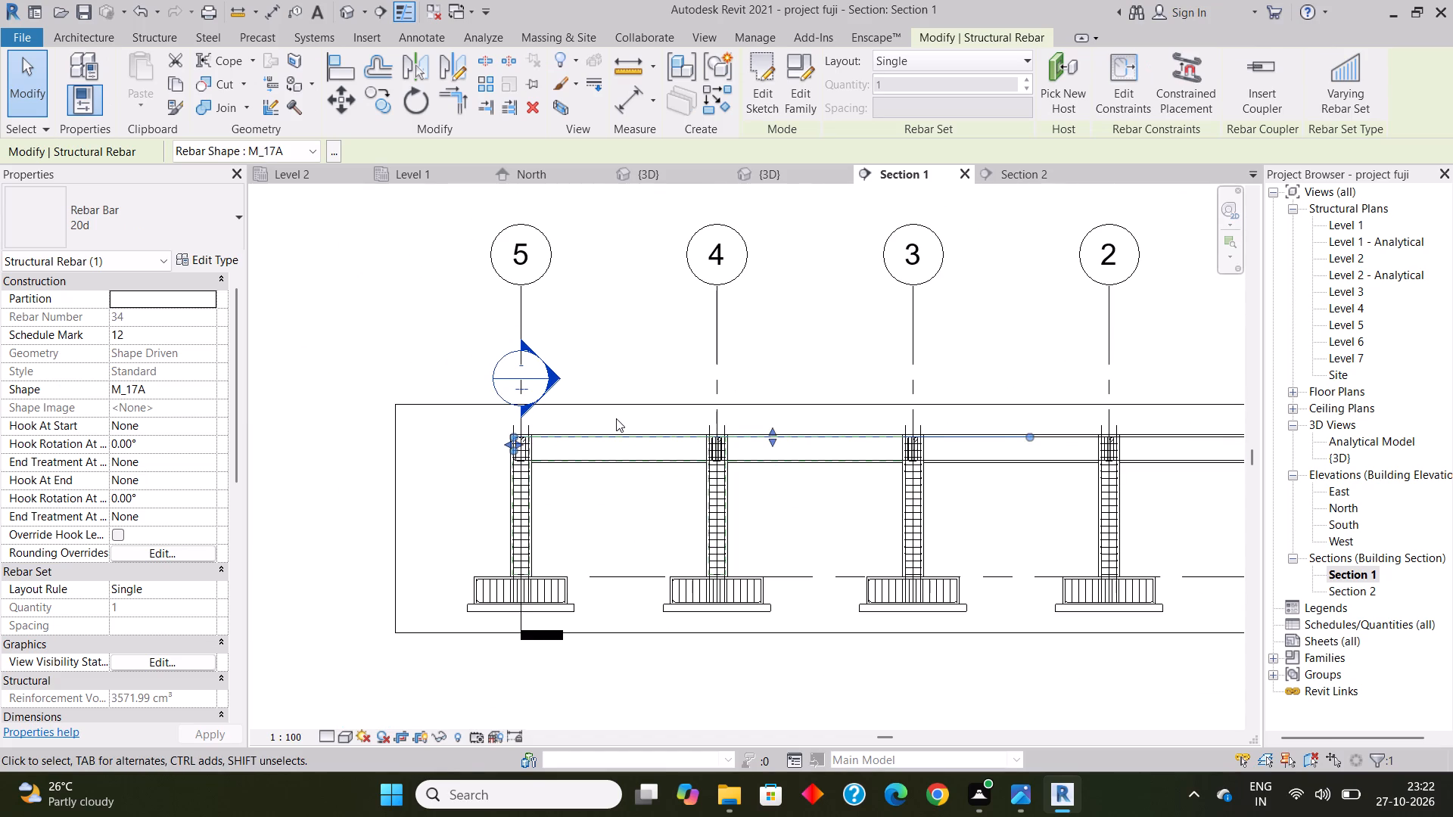
{"action": "middle_click_drag", "start_coordinate": [798, 429], "coordinate": [587, 421]}
{"action": "scroll", "coordinate": [848, 436], "scroll_direction": "up", "scroll_amount": 3}
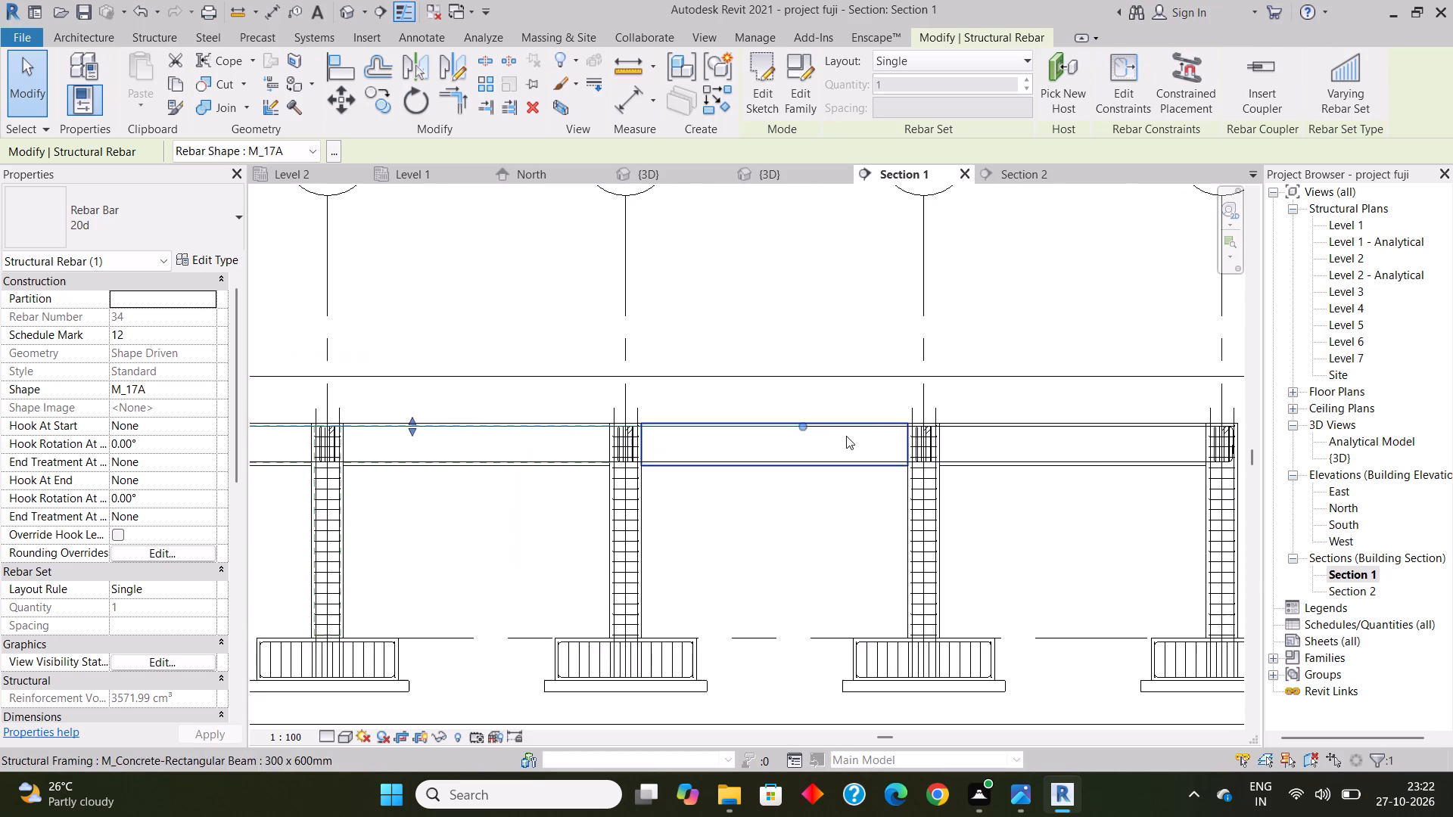
{"action": "scroll", "coordinate": [842, 430], "scroll_direction": "up", "scroll_amount": 2}
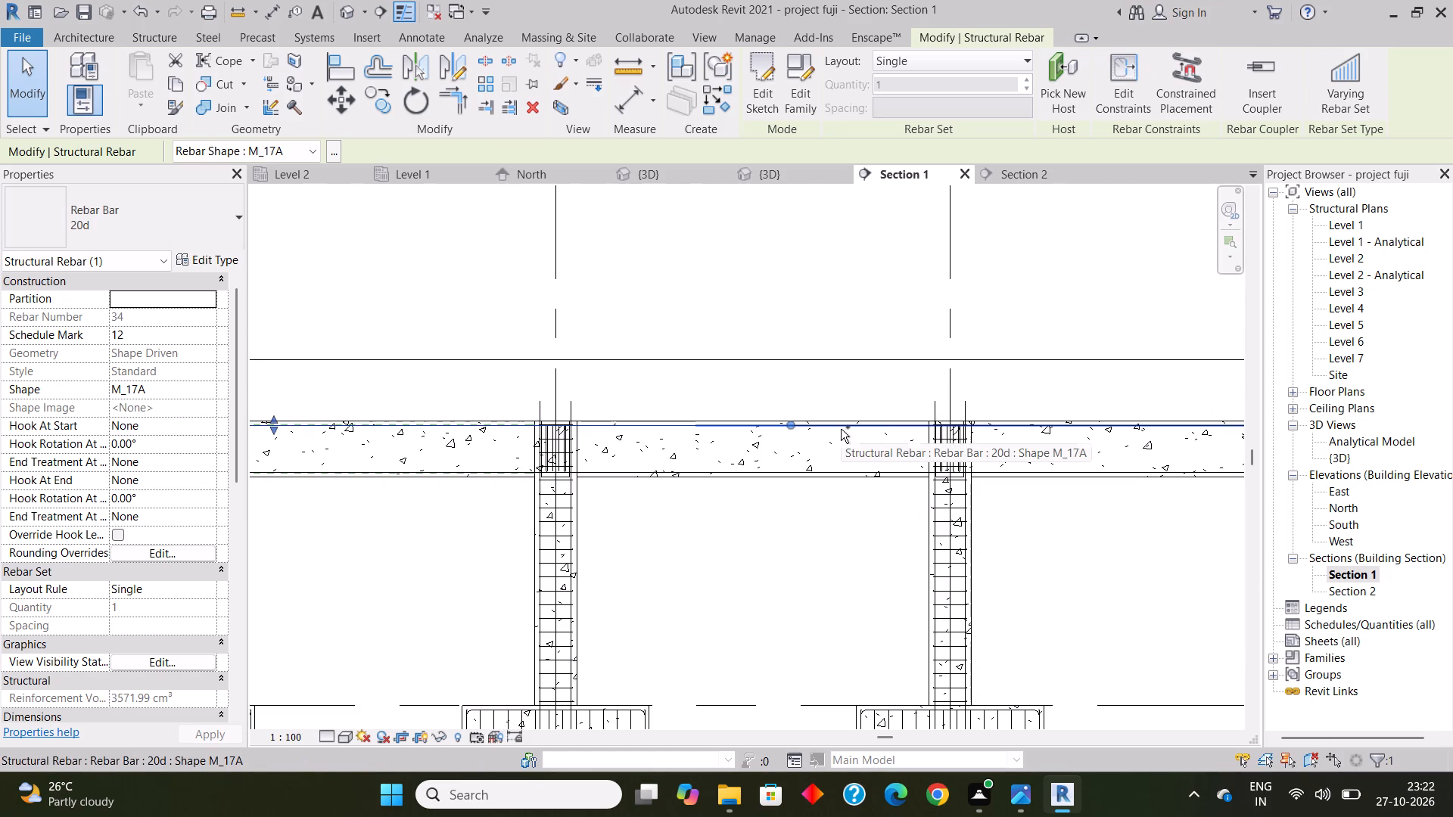
{"action": "left_click", "coordinate": [841, 429], "text": "ctrl"}
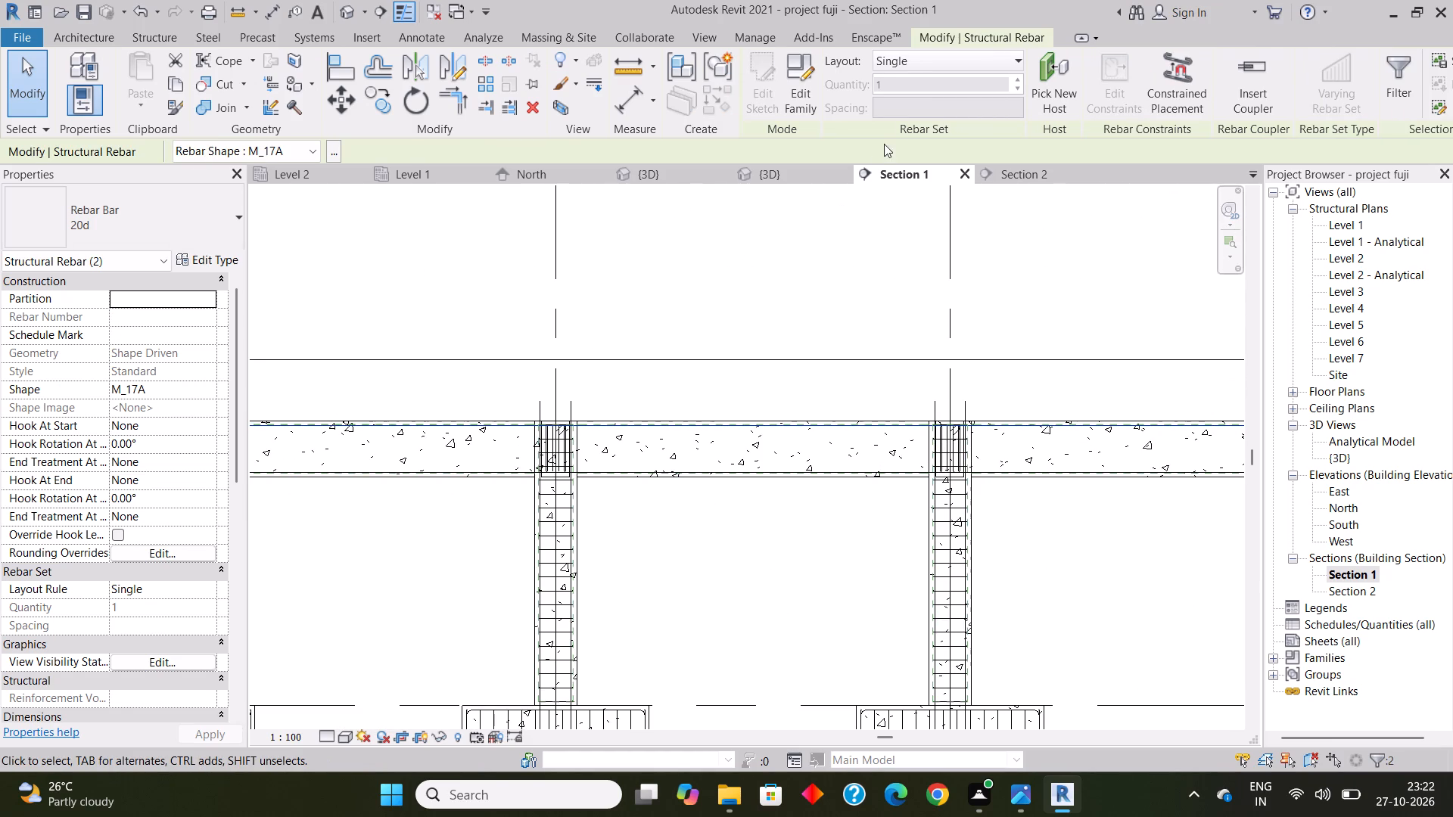
{"action": "left_click", "coordinate": [910, 61]}
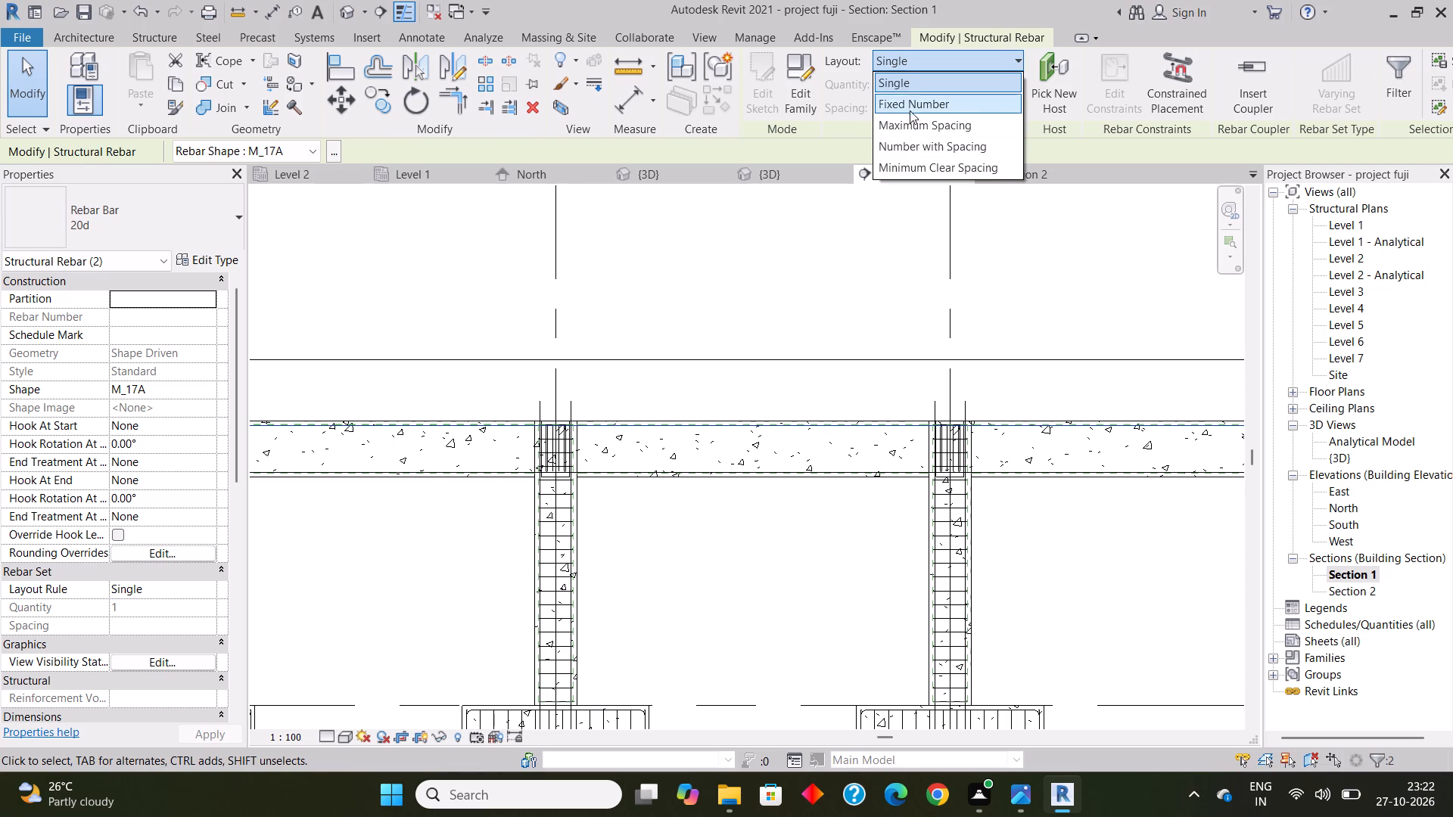
{"action": "left_click", "coordinate": [911, 104]}
{"action": "left_click_drag", "start_coordinate": [887, 84], "coordinate": [814, 82]}
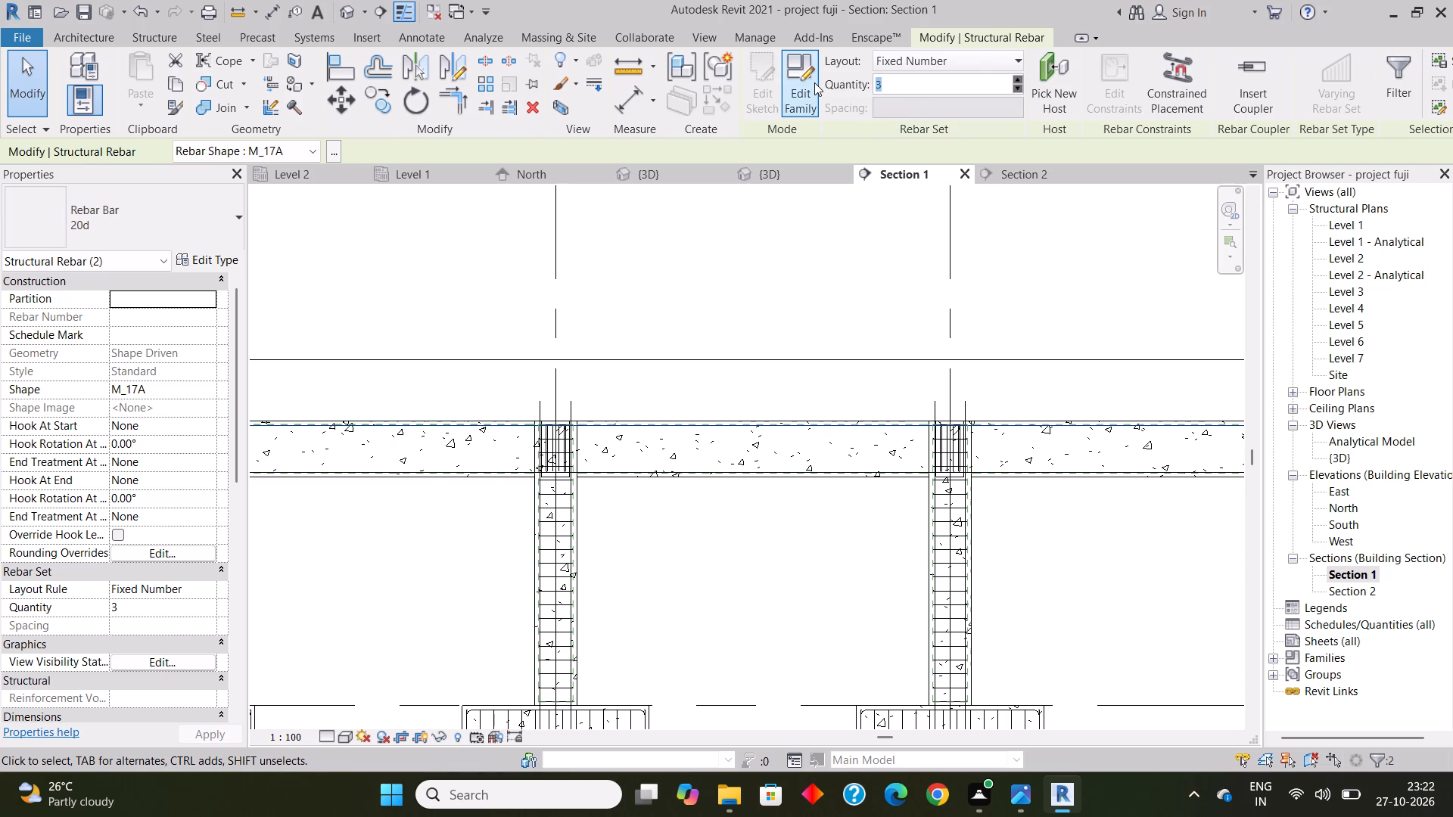
{"action": "key", "text": "4"}
{"action": "key", "text": "Return"}
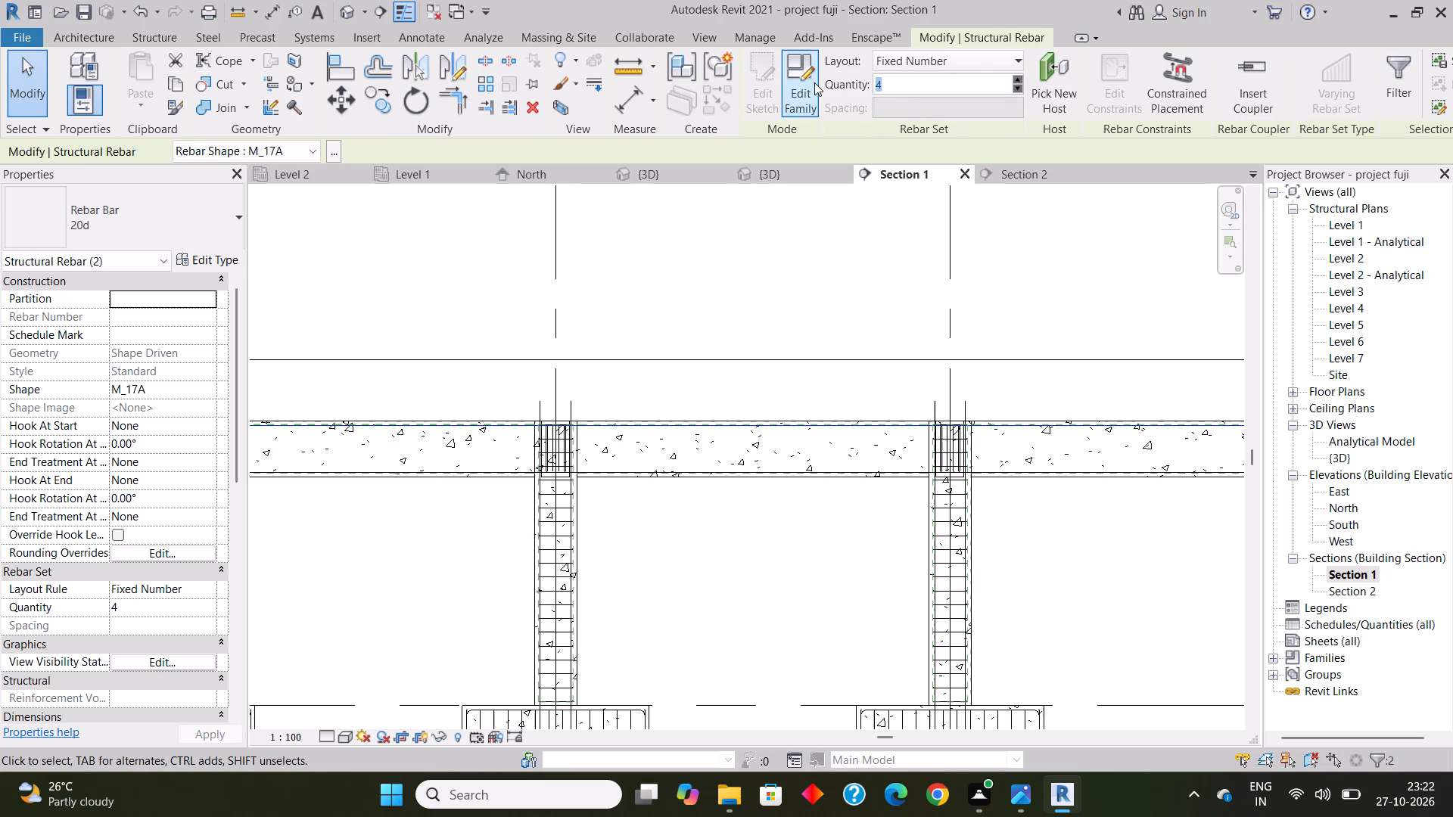
{"action": "left_click", "coordinate": [751, 275]}
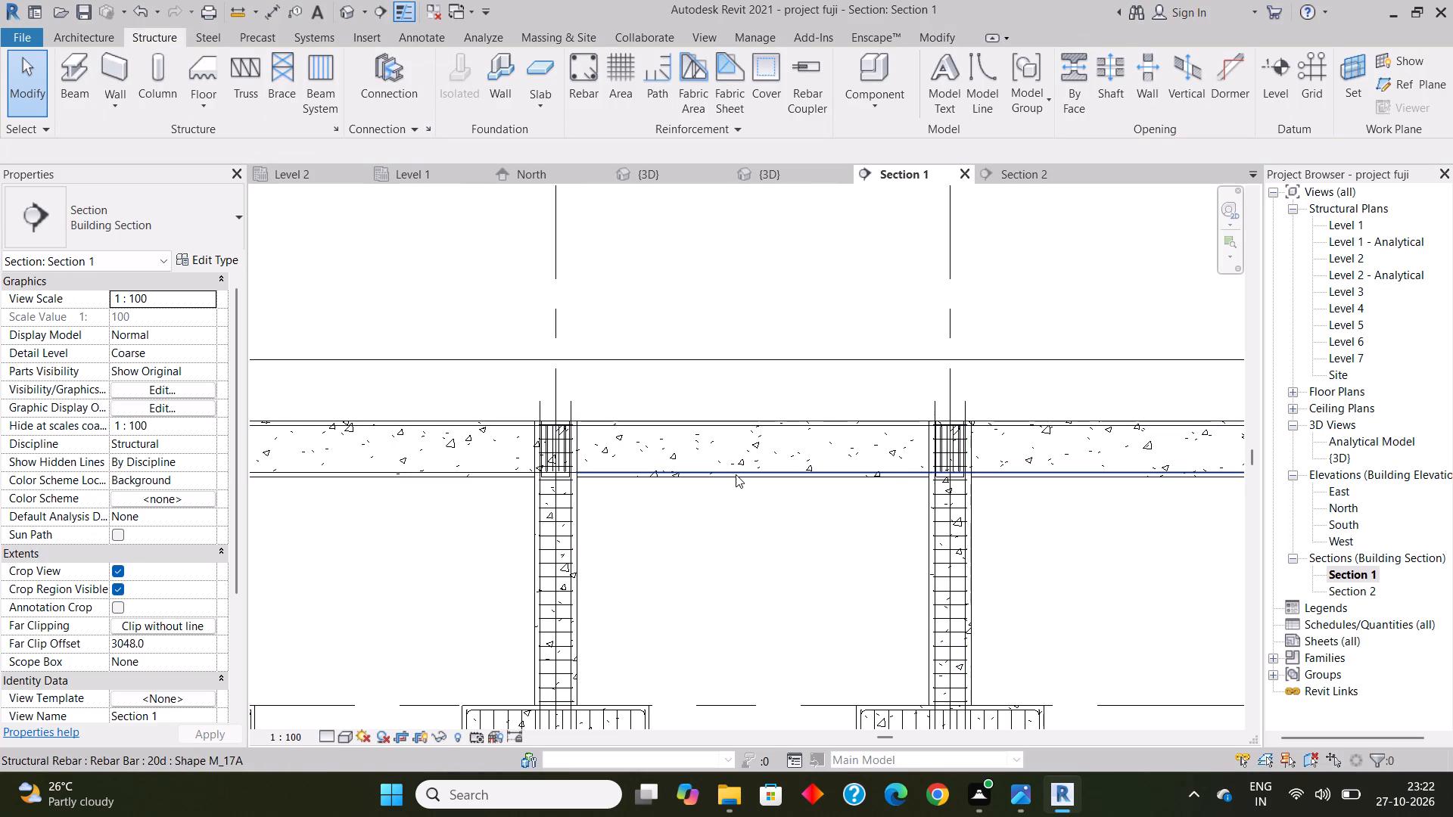
Give both bottom 20d bars a Fixed Number layout with a quantity of 4.
{"action": "left_click", "coordinate": [736, 474]}
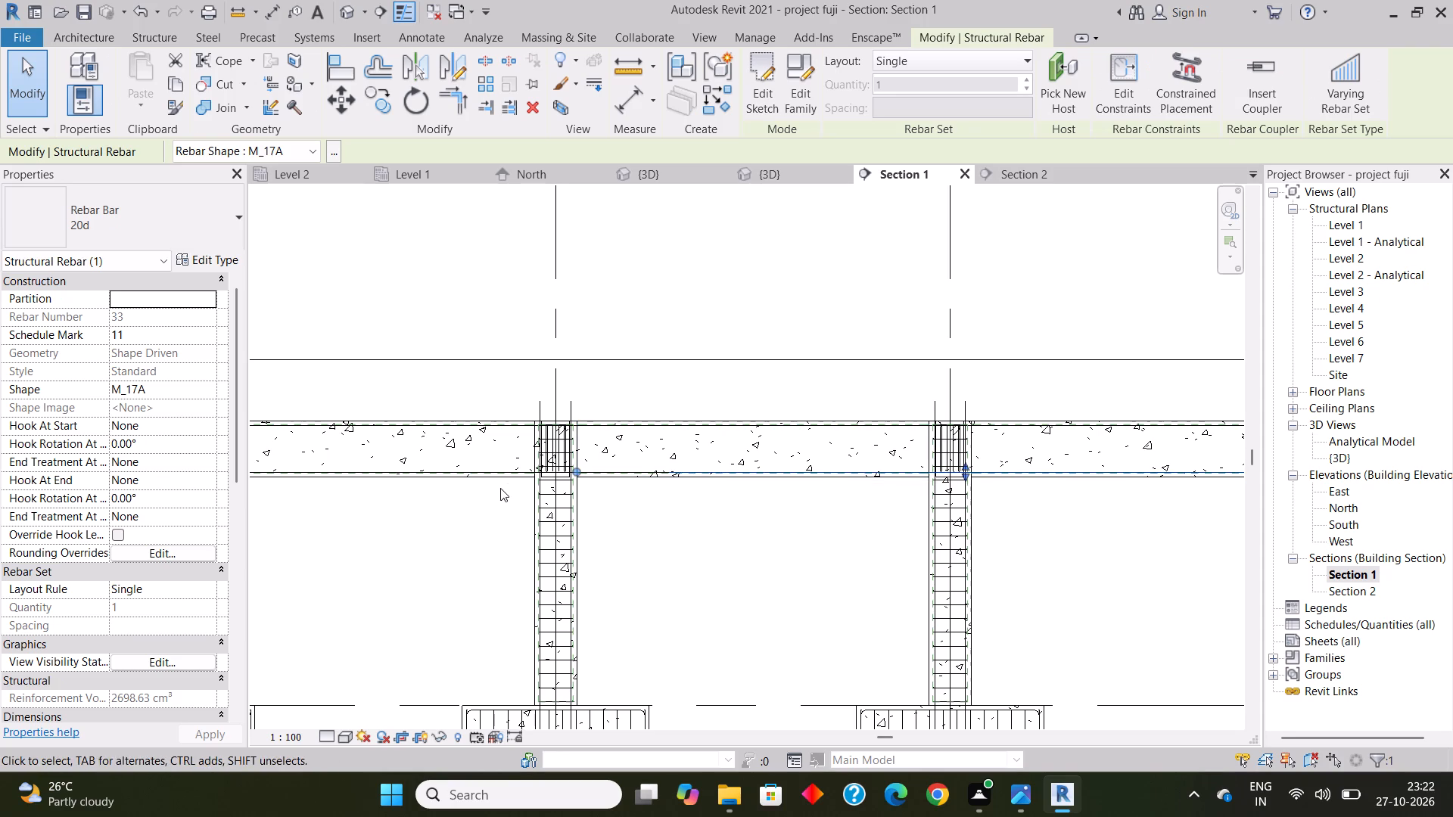
{"action": "left_click", "coordinate": [501, 474], "text": "ctrl"}
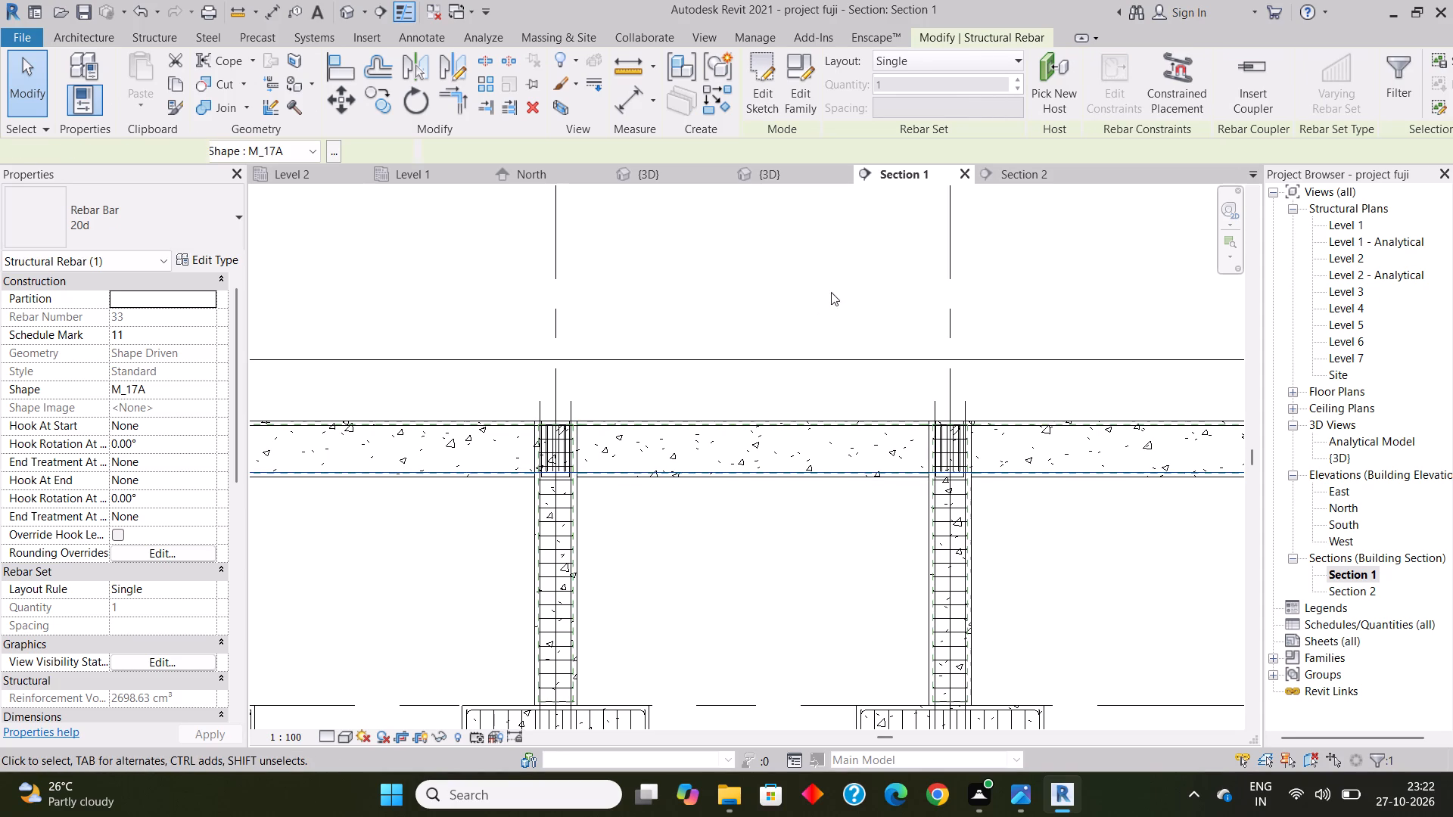
{"action": "left_click", "coordinate": [921, 64]}
{"action": "scroll", "coordinate": [921, 64], "scroll_direction": "left", "scroll_amount": 2}
{"action": "scroll", "coordinate": [921, 64], "scroll_direction": "right", "scroll_amount": 4}
{"action": "scroll", "coordinate": [921, 64], "scroll_direction": "up", "scroll_amount": 1}
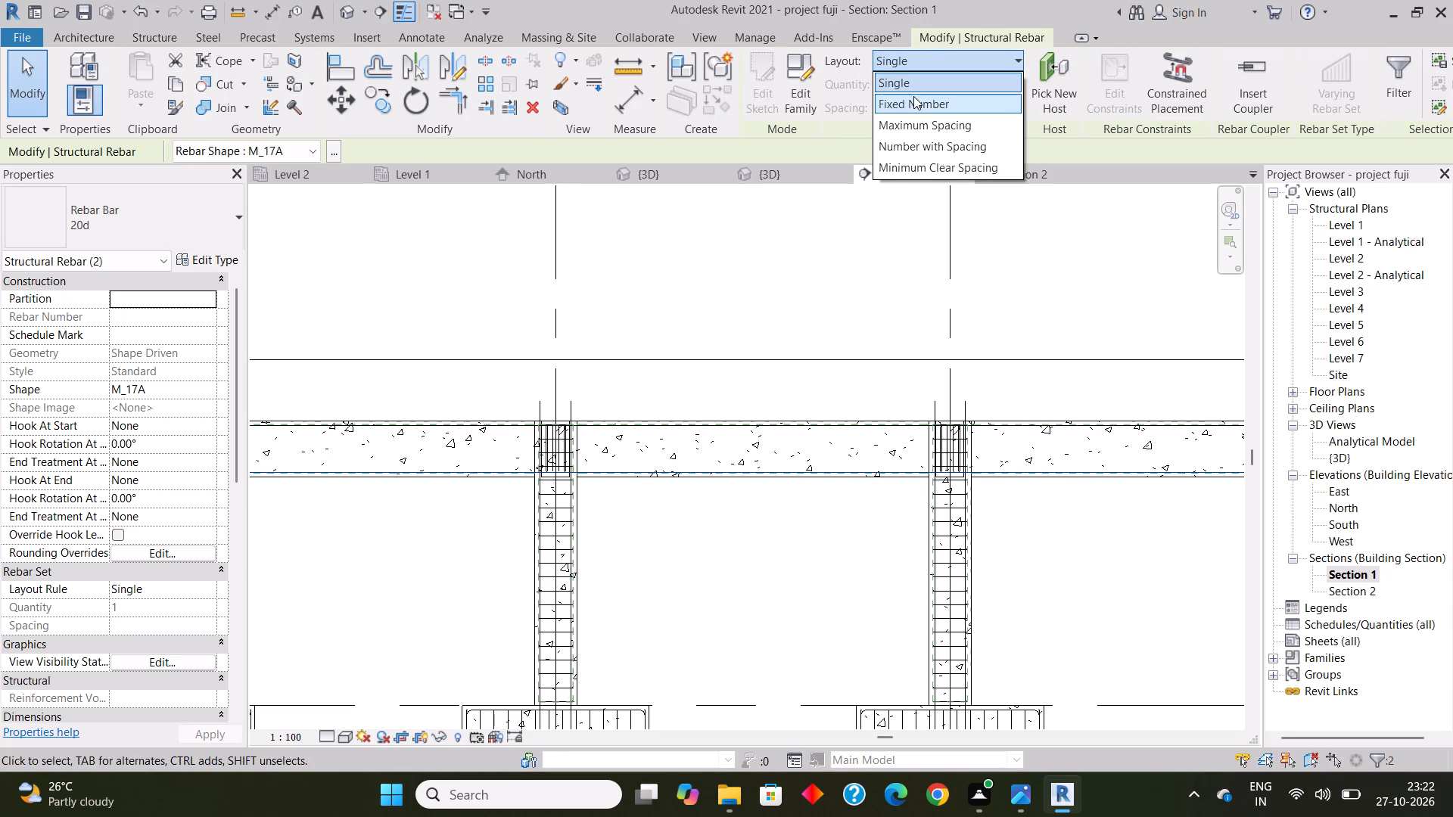
{"action": "left_click", "coordinate": [913, 100]}
{"action": "left_click_drag", "start_coordinate": [898, 86], "coordinate": [763, 93]}
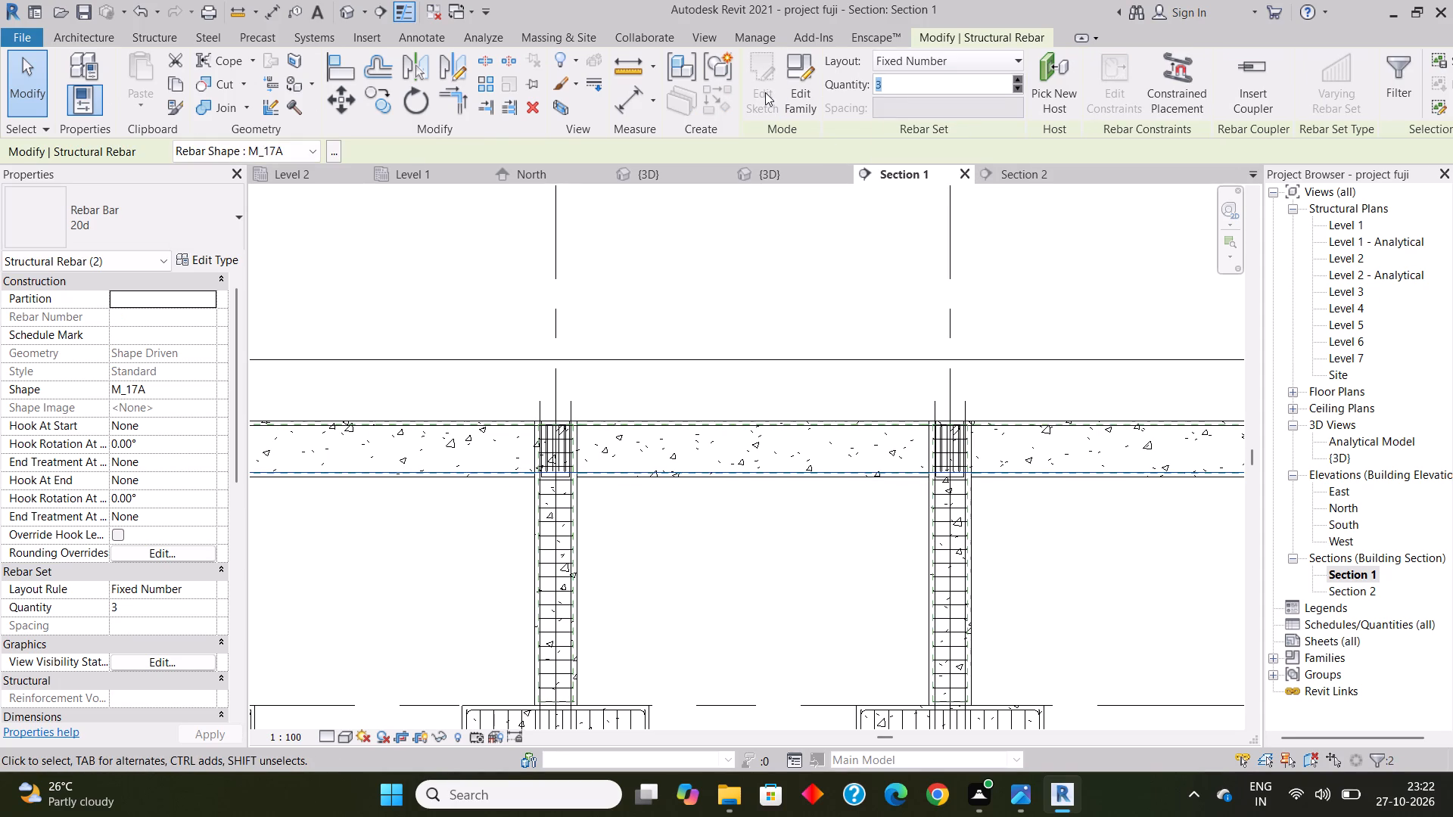
{"action": "key", "text": "4"}
{"action": "key", "text": "Return"}
{"action": "left_click", "coordinate": [770, 275]}
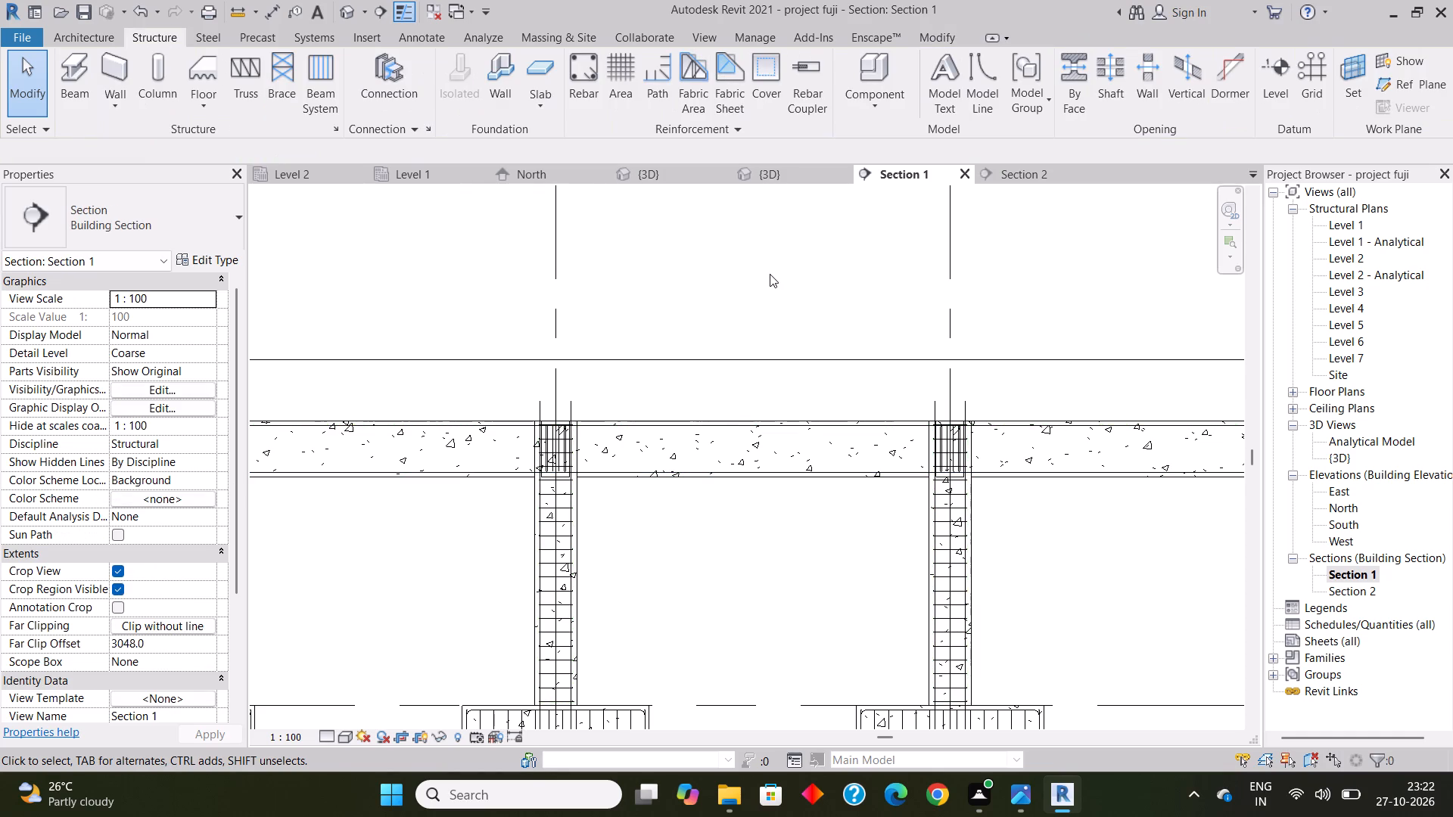
Place one 20d stirrup of shape M_T1 in each of the four Level 2 beam spans between grids 5 and 1.
{"action": "left_click", "coordinate": [586, 79]}
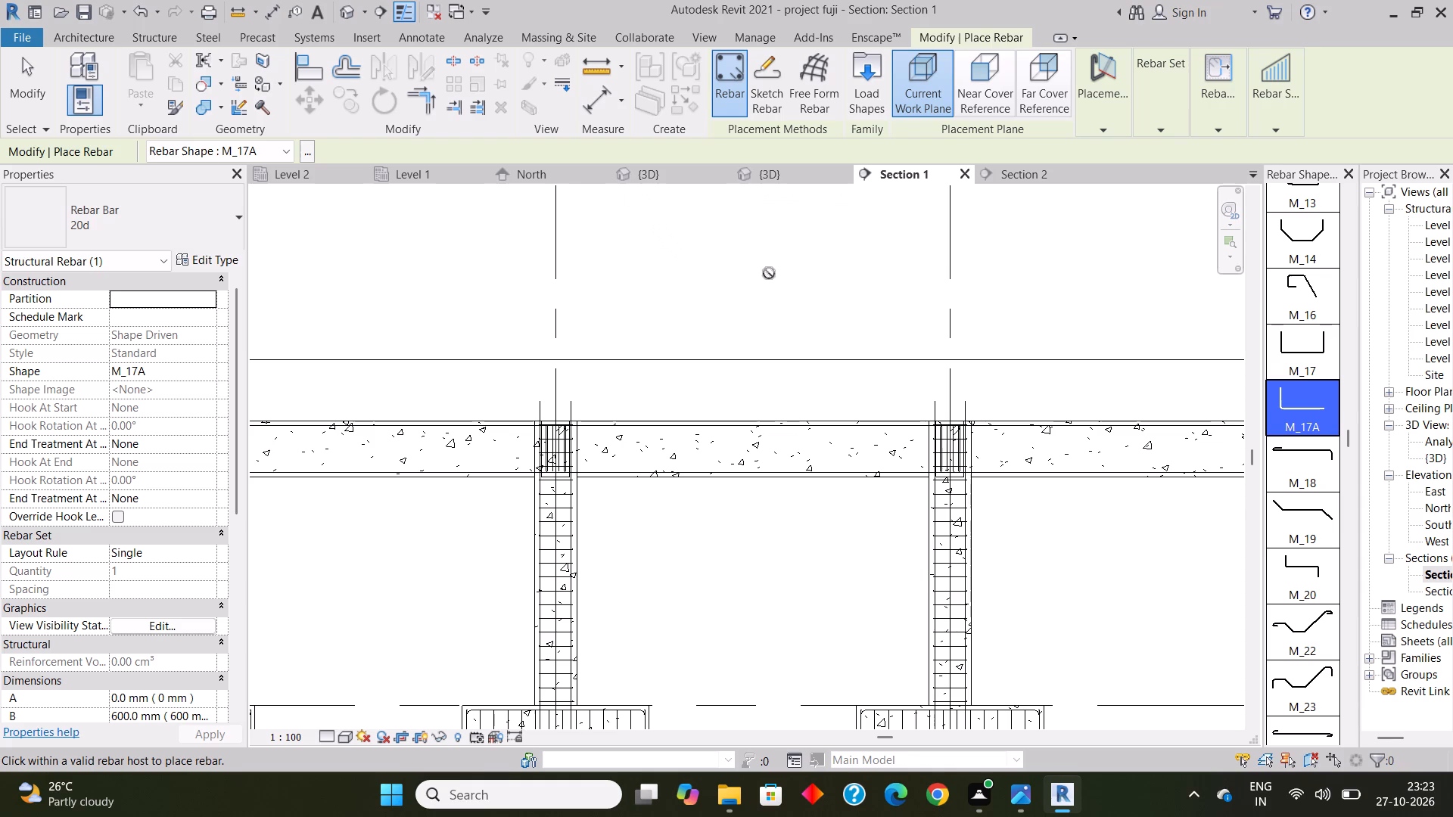
{"action": "left_click", "coordinate": [764, 89]}
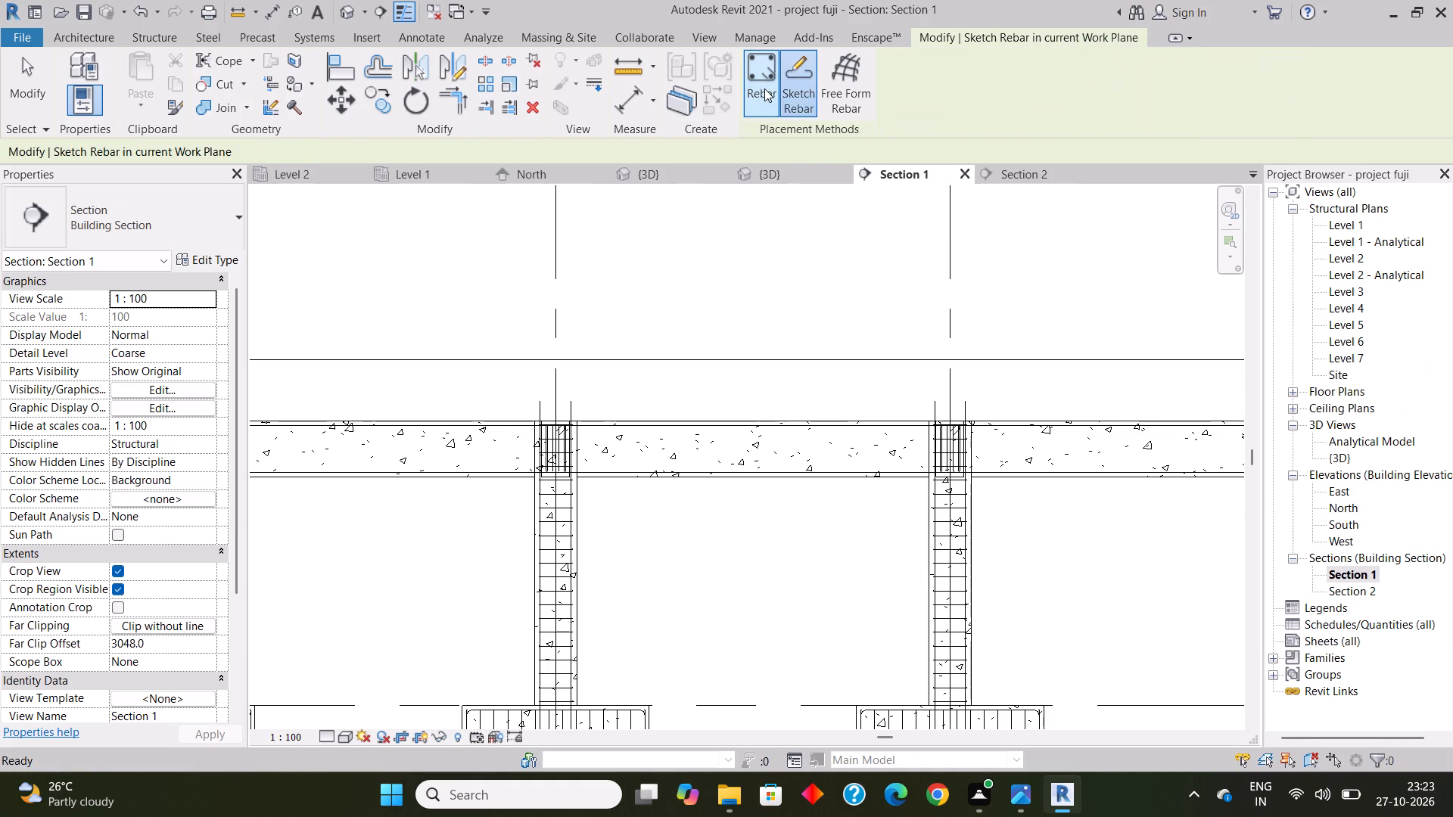
{"action": "left_click", "coordinate": [761, 75]}
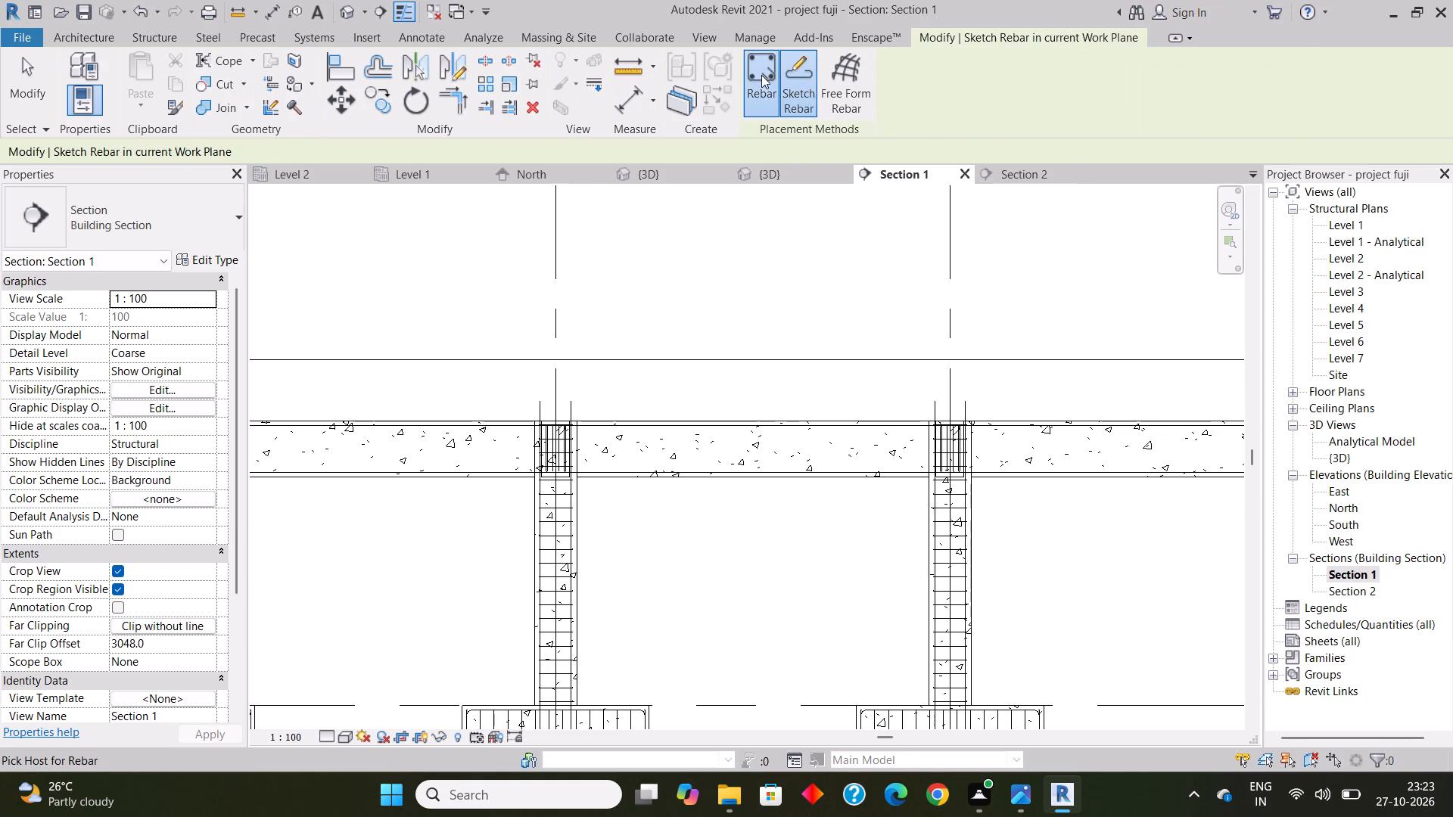
{"action": "scroll", "coordinate": [1315, 548], "scroll_direction": "down", "scroll_amount": 3}
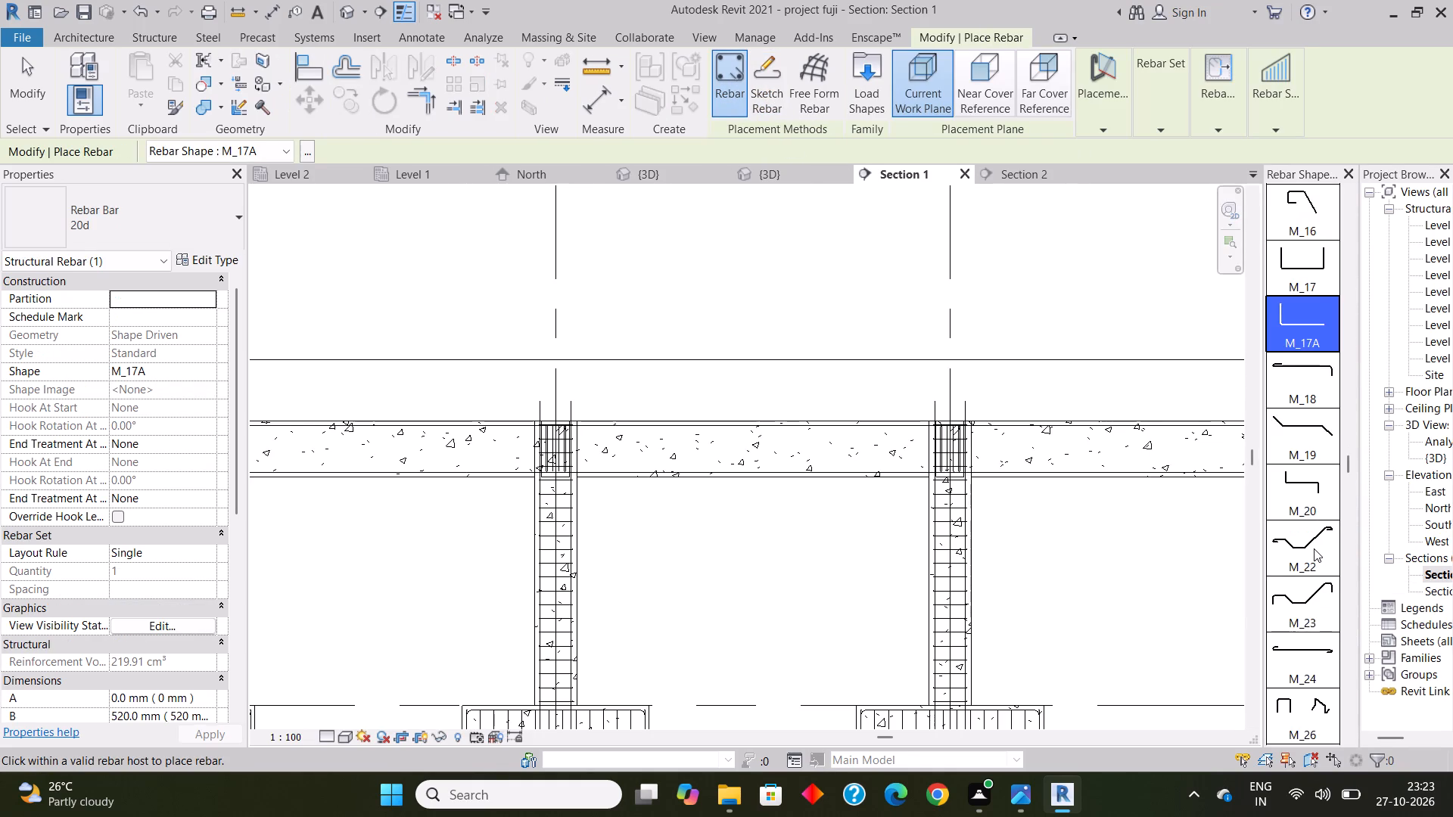
{"action": "scroll", "coordinate": [1314, 548], "scroll_direction": "down", "scroll_amount": 14}
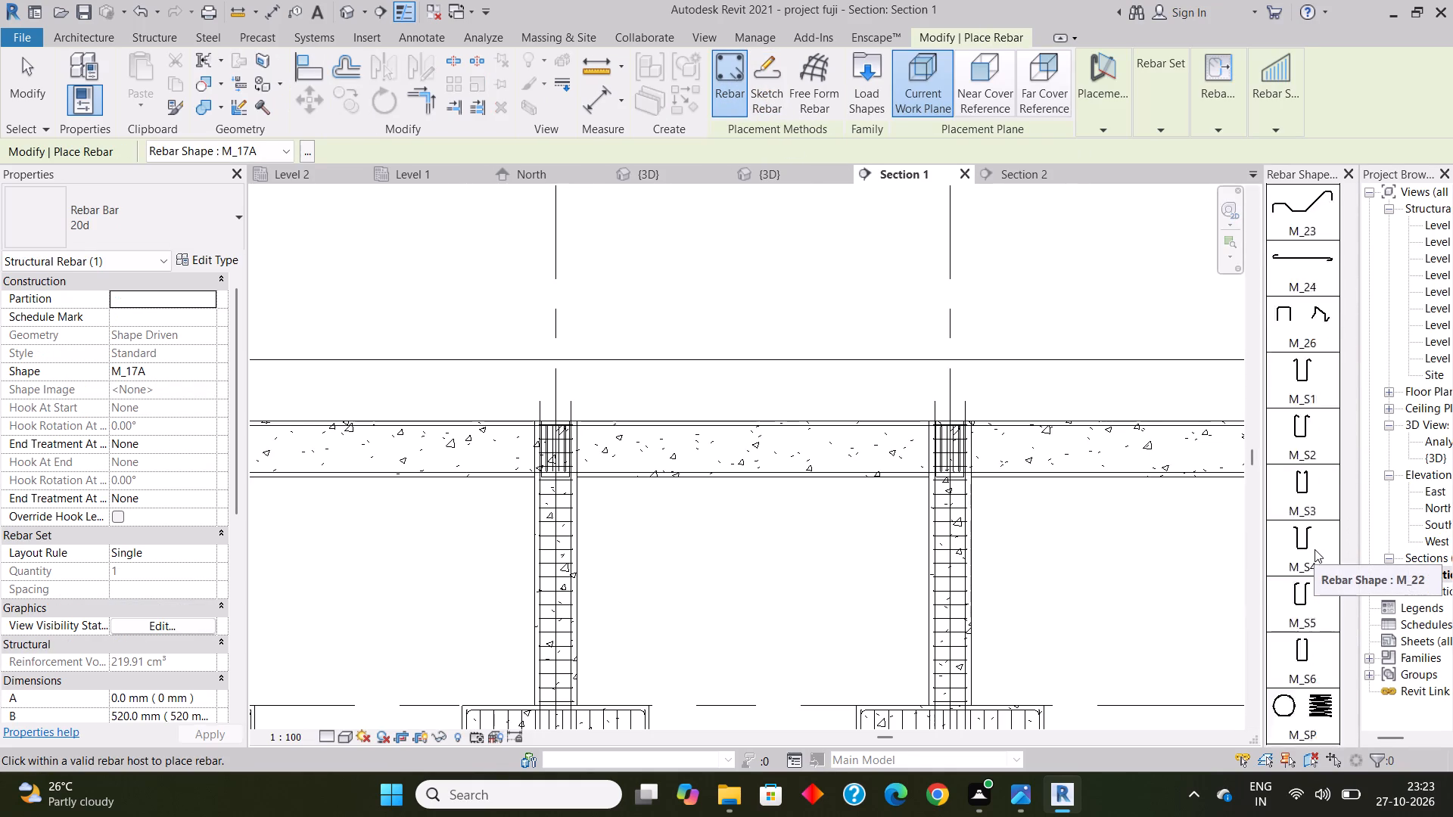
{"action": "scroll", "coordinate": [1315, 549], "scroll_direction": "down", "scroll_amount": 1}
{"action": "left_click", "coordinate": [1313, 729]}
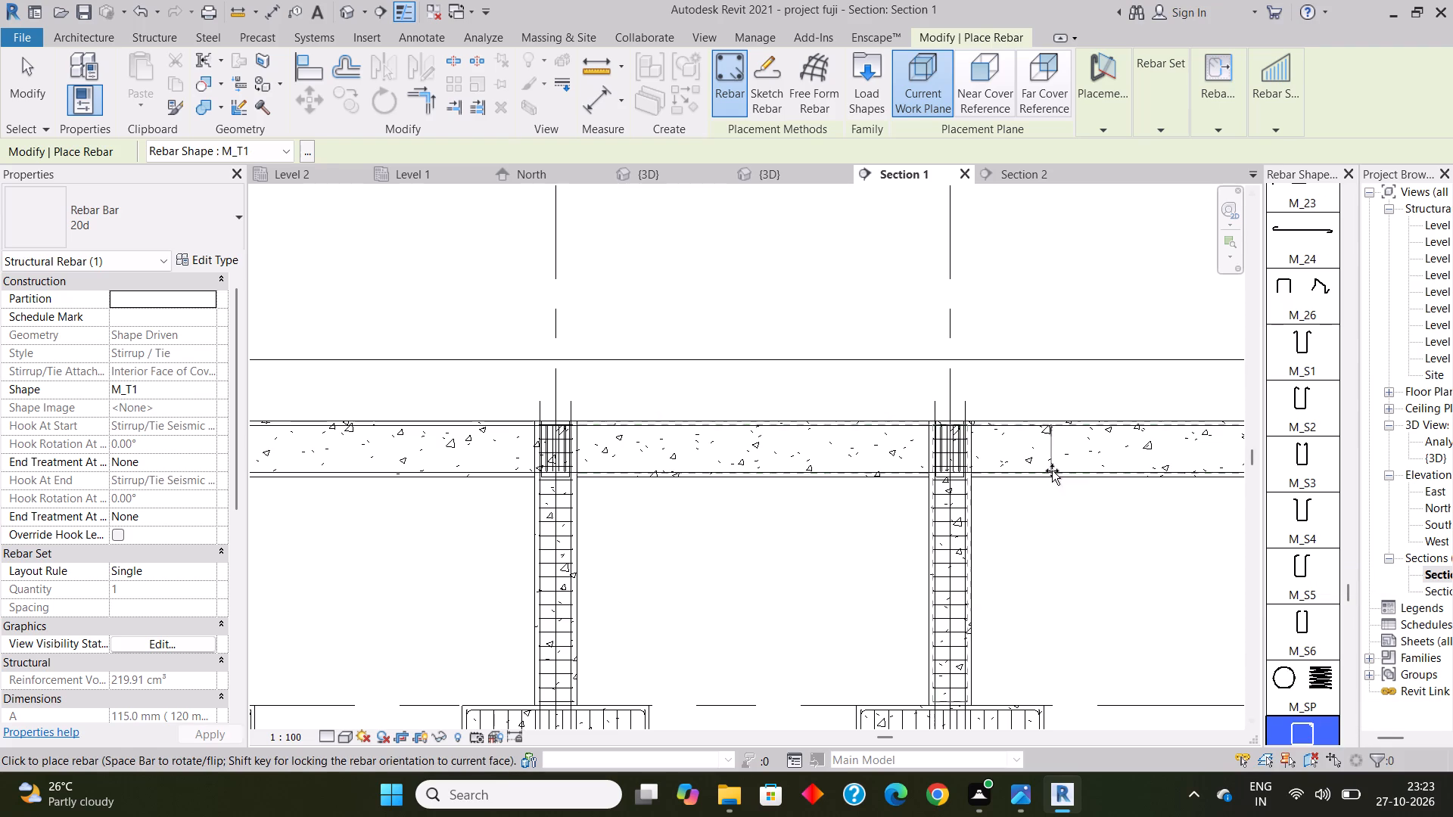
{"action": "scroll", "coordinate": [1053, 470], "scroll_direction": "down", "scroll_amount": 6}
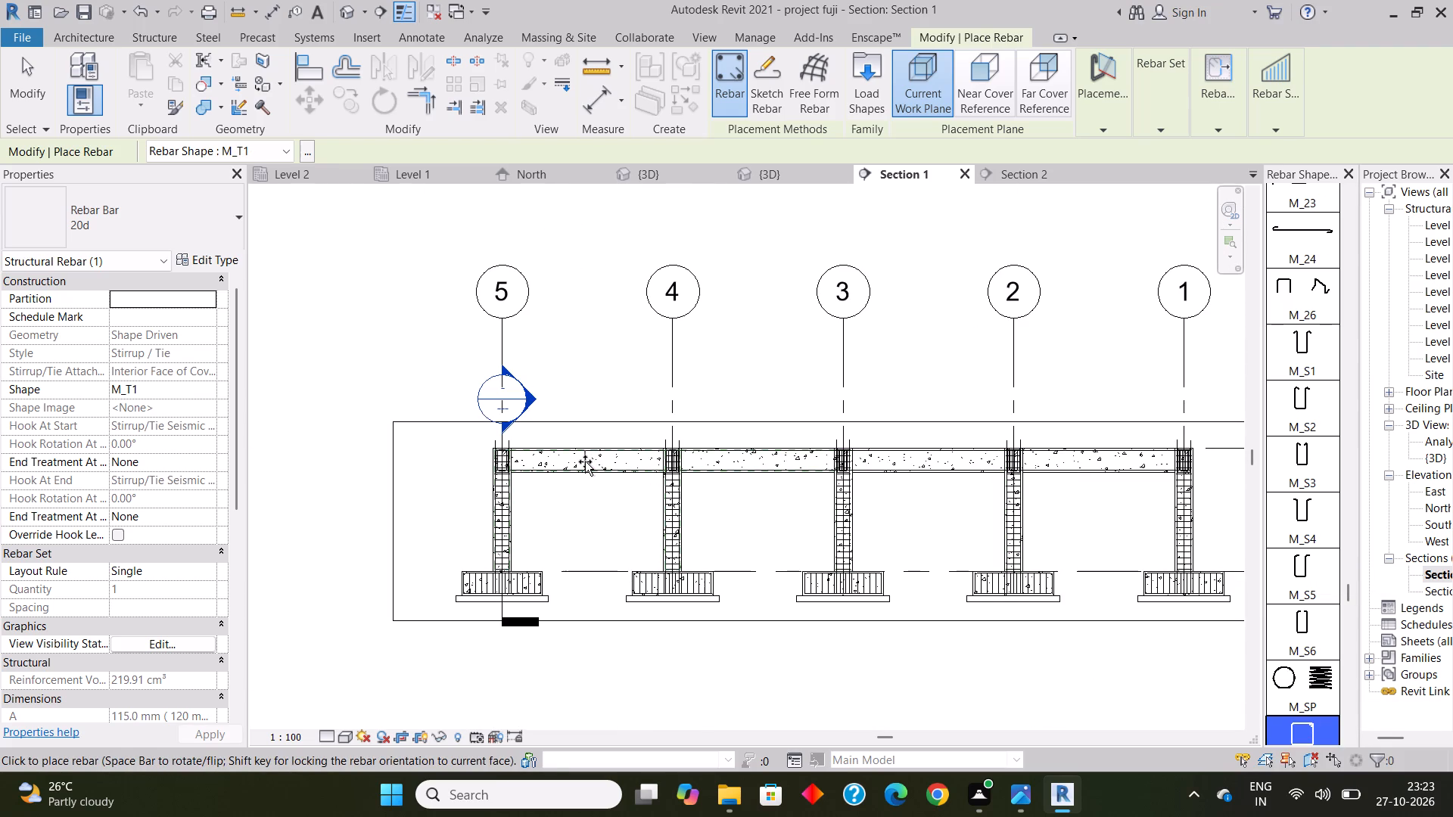
{"action": "left_click", "coordinate": [585, 461]}
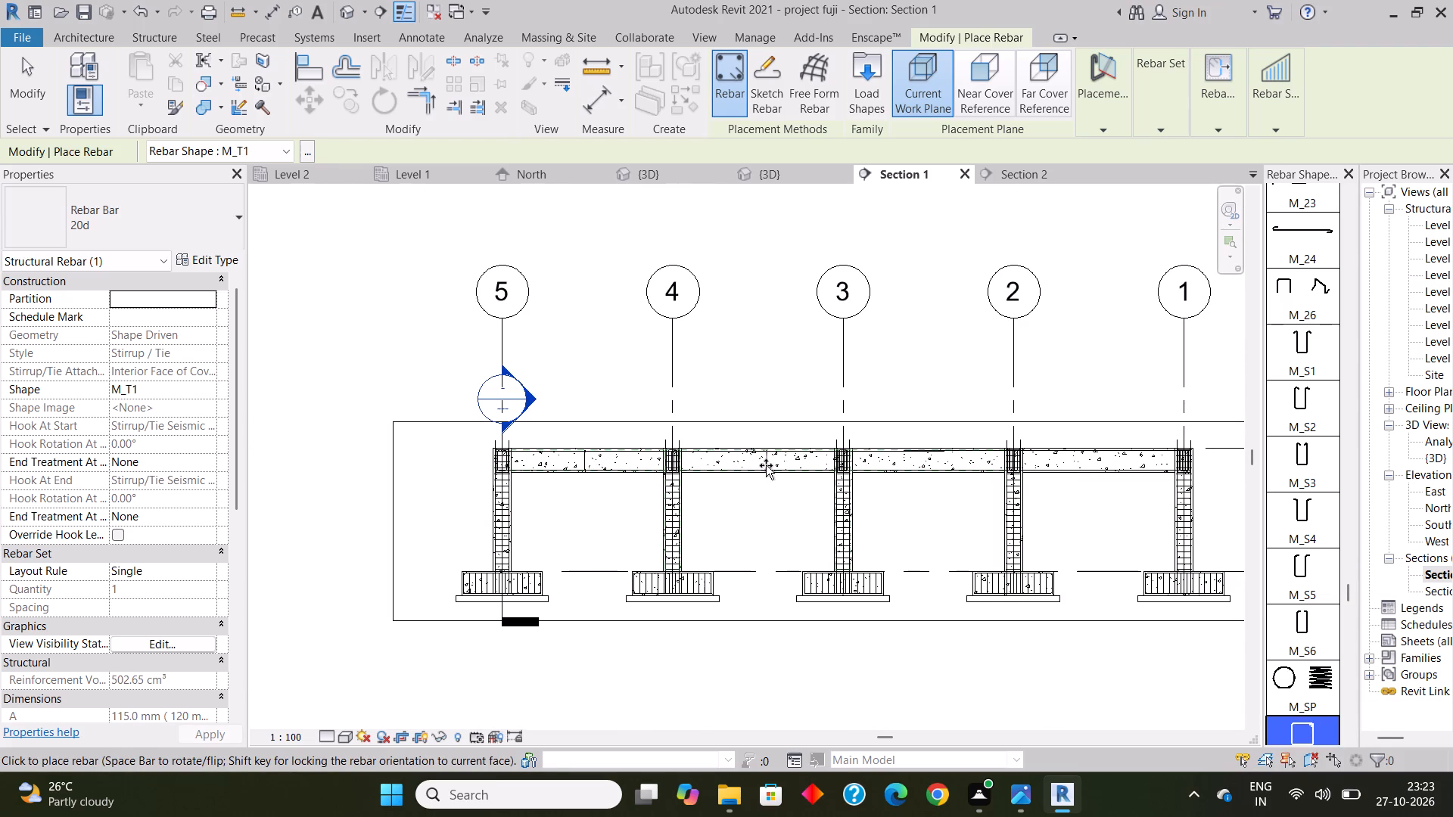
{"action": "left_click", "coordinate": [765, 465]}
{"action": "left_click", "coordinate": [923, 469]}
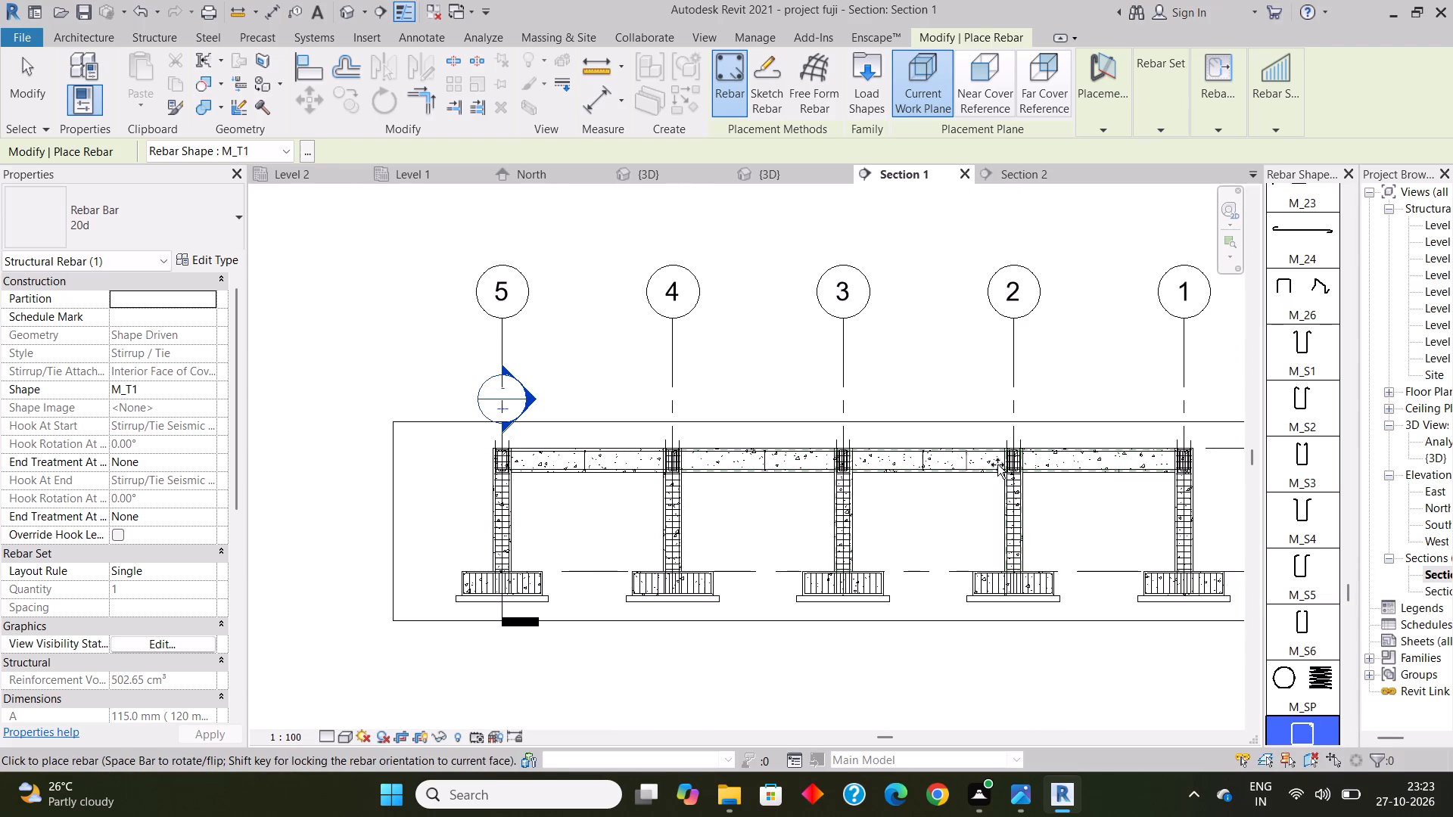
{"action": "left_click", "coordinate": [1100, 464]}
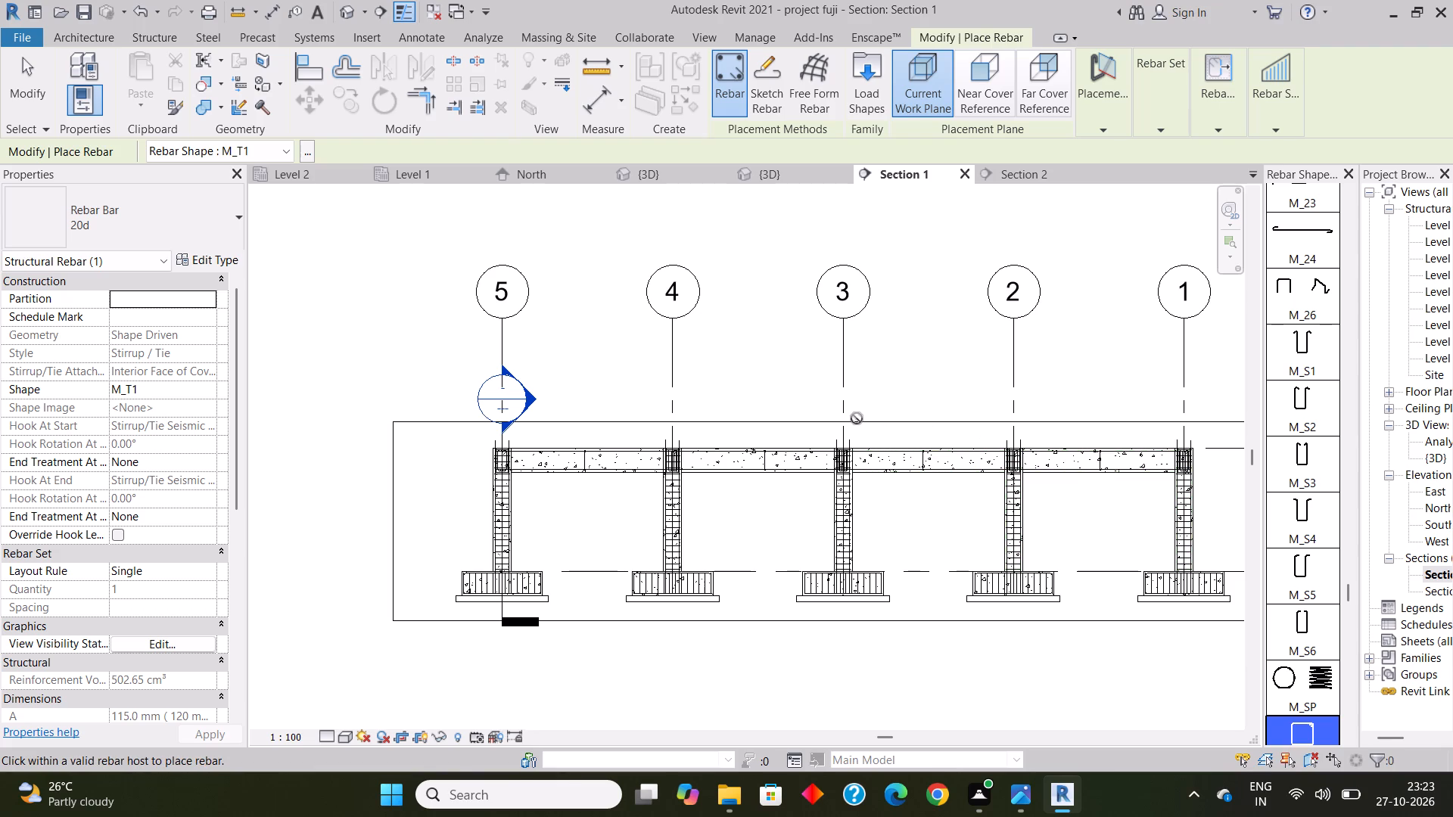
{"action": "key", "text": "Escape"}
{"action": "key", "text": "Escape"}
Give the stirrup in the grid 5–4 beam a Maximum Spacing layout at 150 mm.
{"action": "left_click", "coordinate": [582, 458]}
{"action": "key", "text": "Escape"}
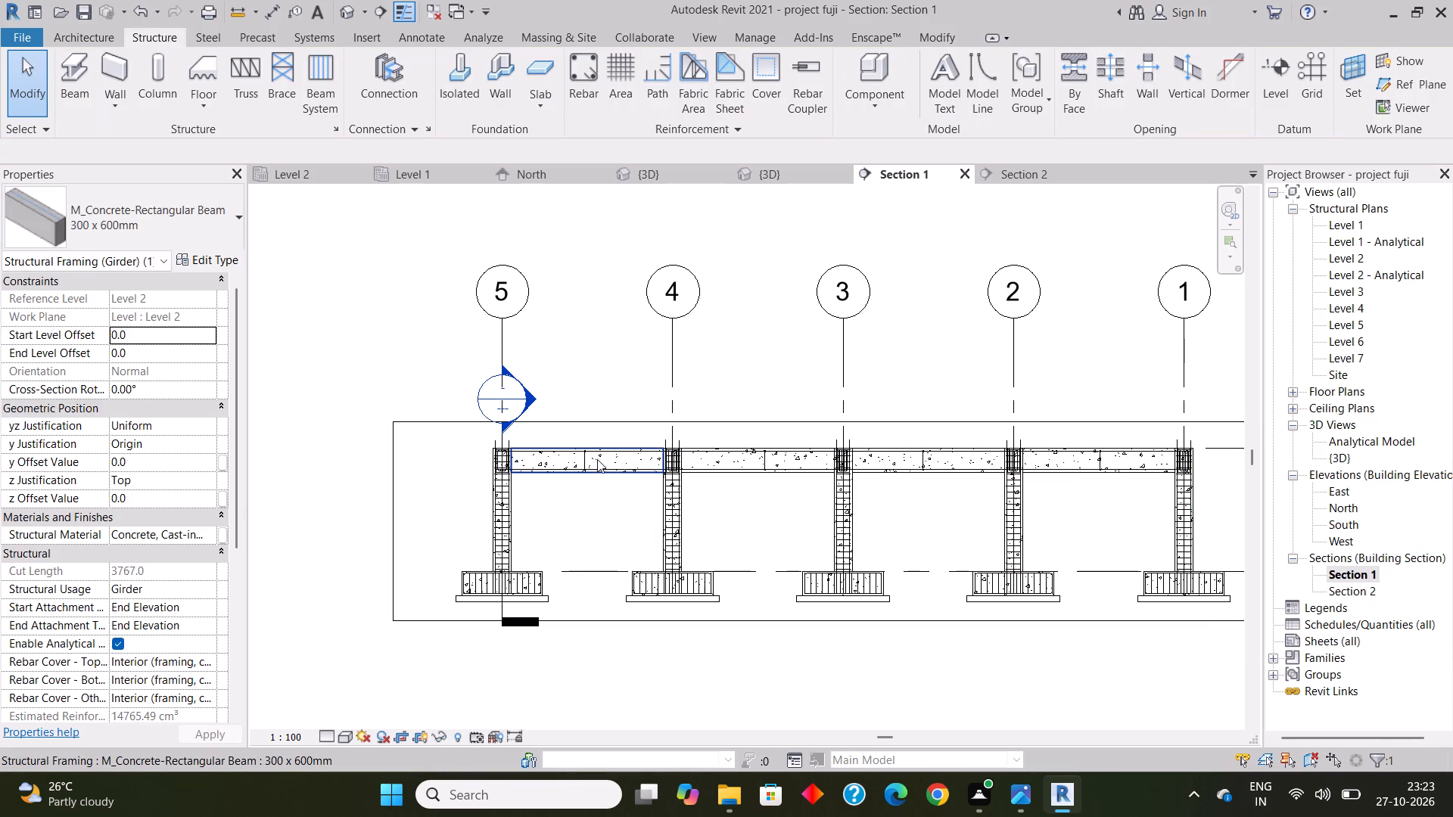
{"action": "scroll", "coordinate": [583, 459], "scroll_direction": "up", "scroll_amount": 7}
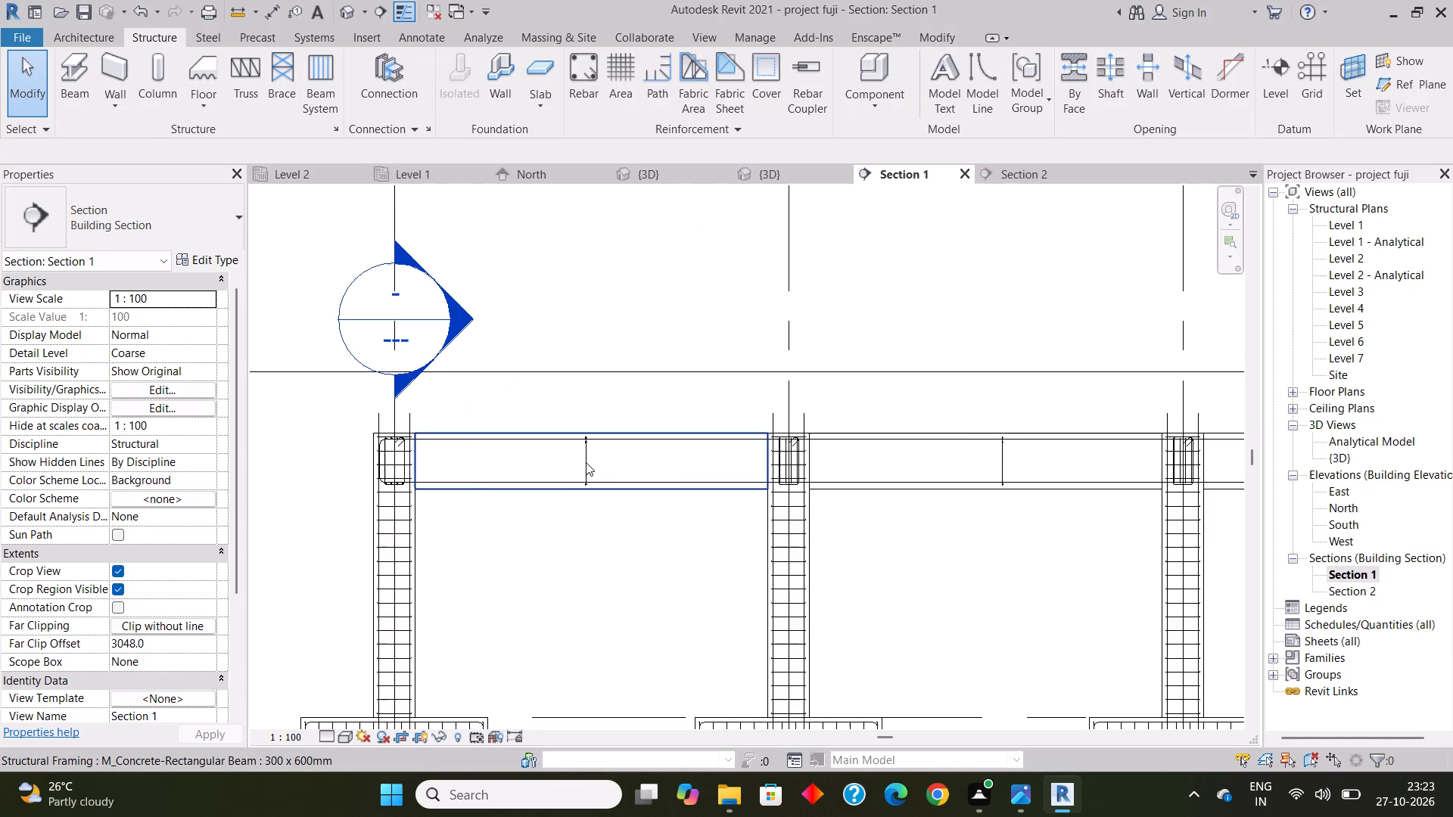
{"action": "scroll", "coordinate": [586, 461], "scroll_direction": "up", "scroll_amount": 5}
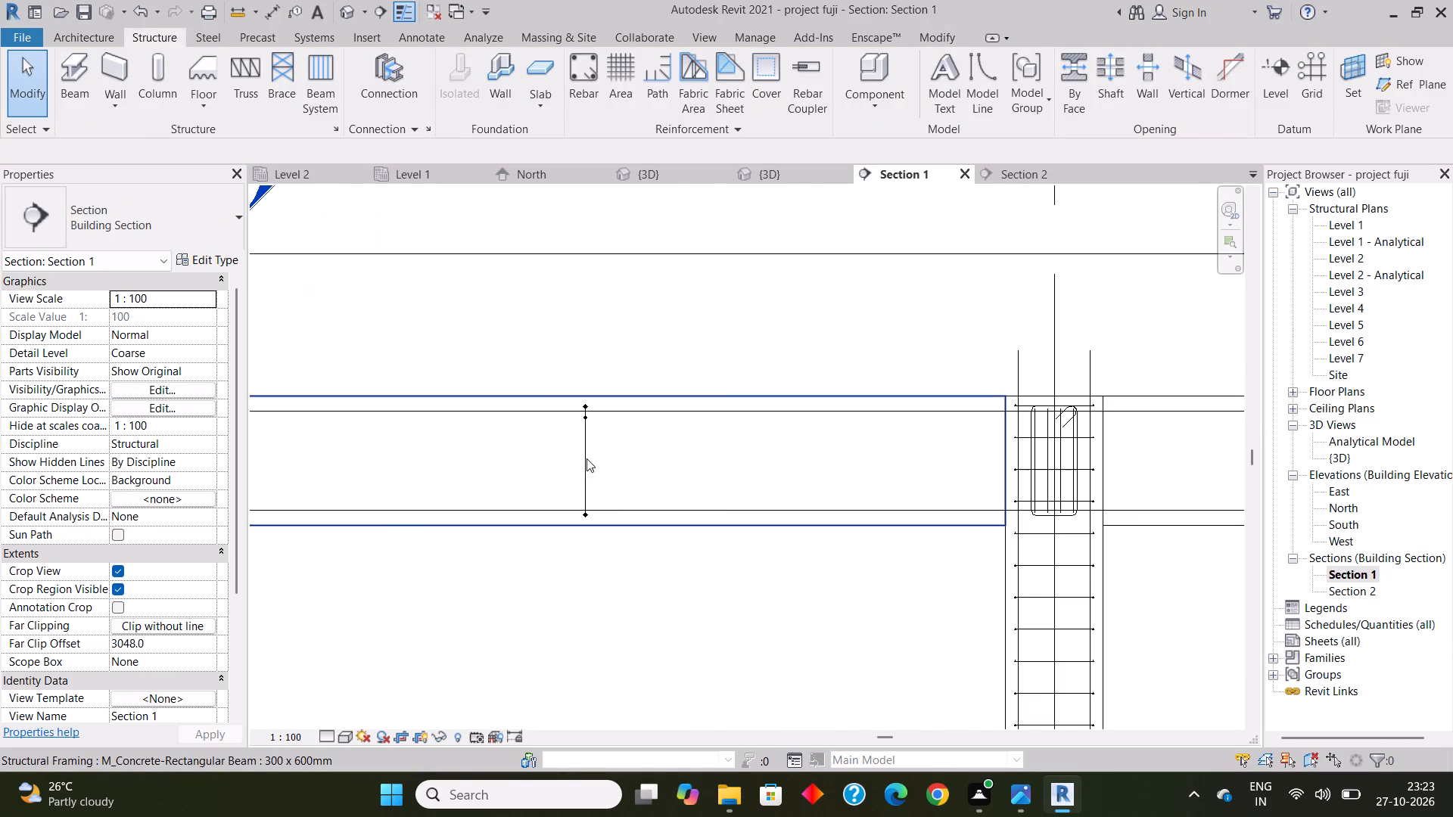
{"action": "left_click", "coordinate": [583, 447]}
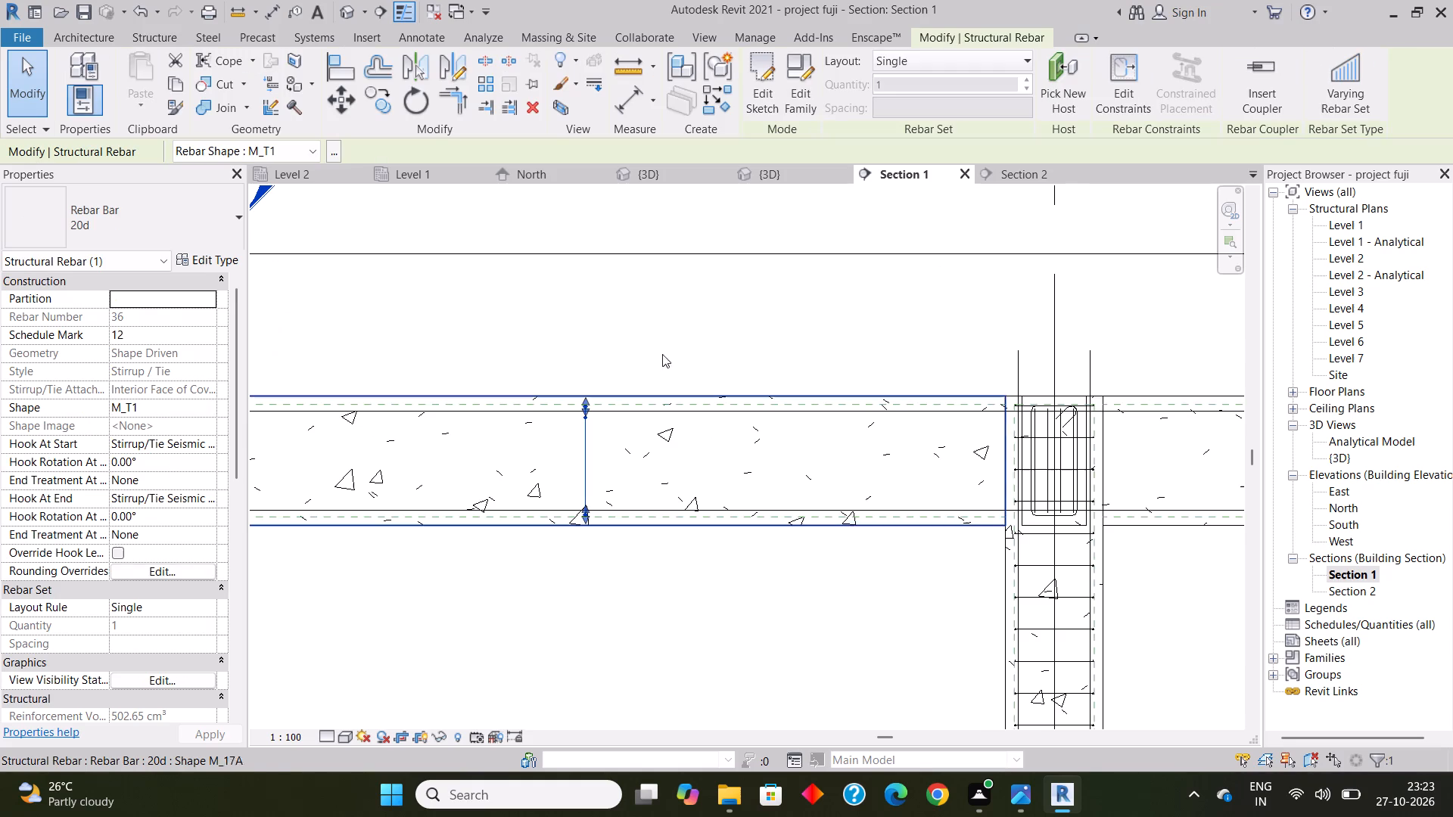
{"action": "left_click", "coordinate": [922, 58]}
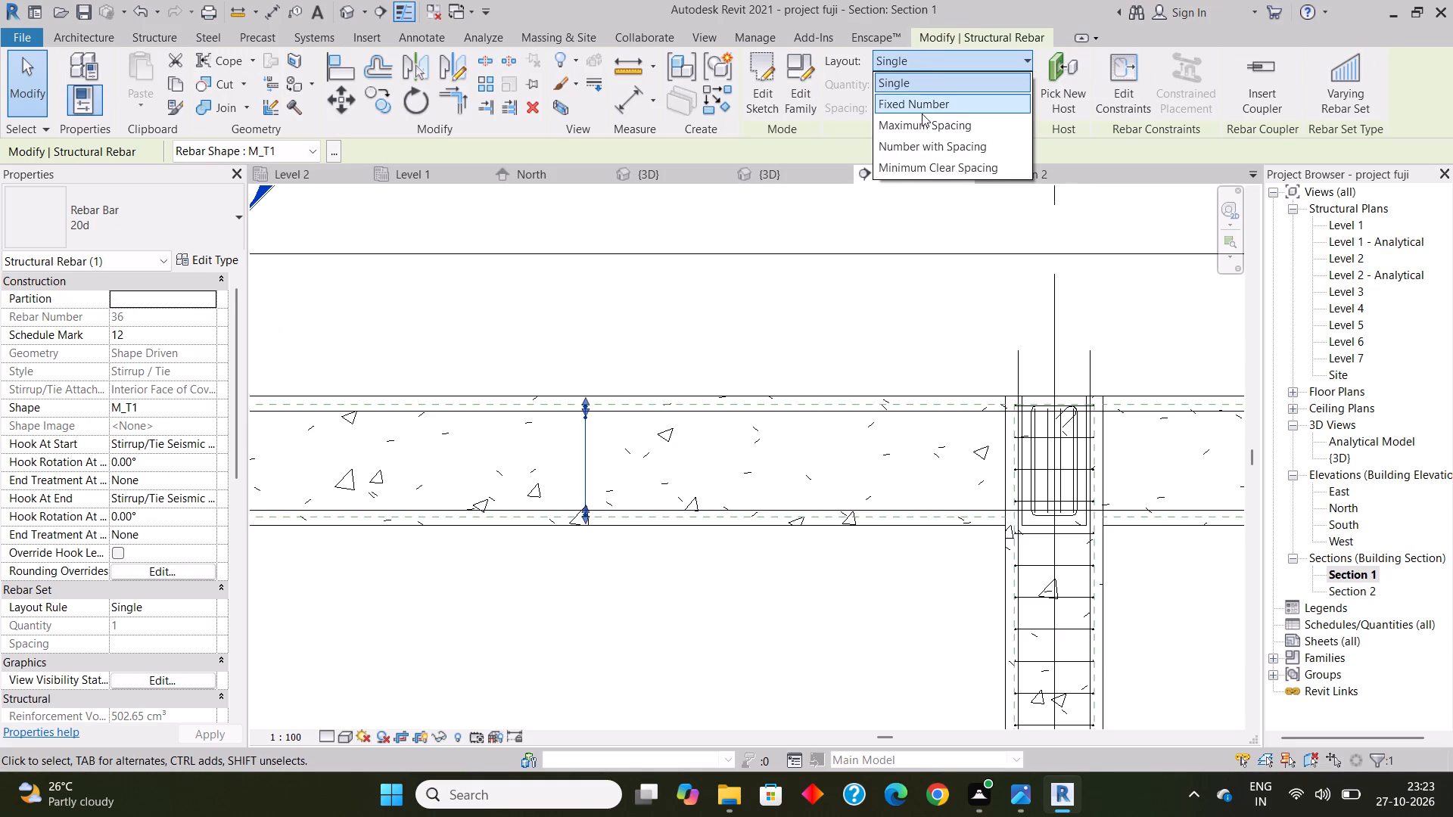
{"action": "left_click", "coordinate": [922, 123]}
{"action": "left_click_drag", "start_coordinate": [911, 107], "coordinate": [671, 120]}
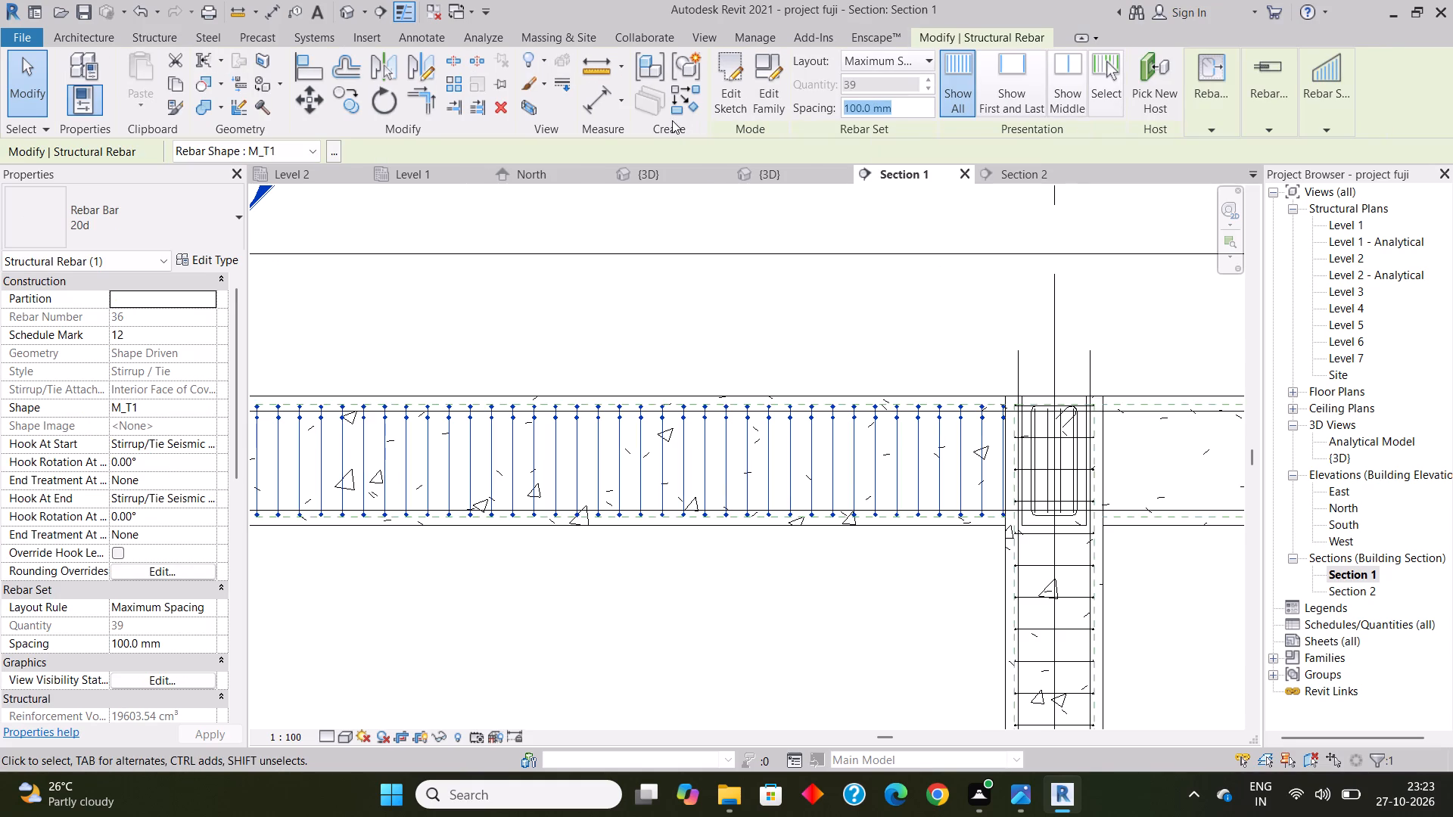
{"action": "type", "text": "150mm"}
{"action": "key", "text": "Return"}
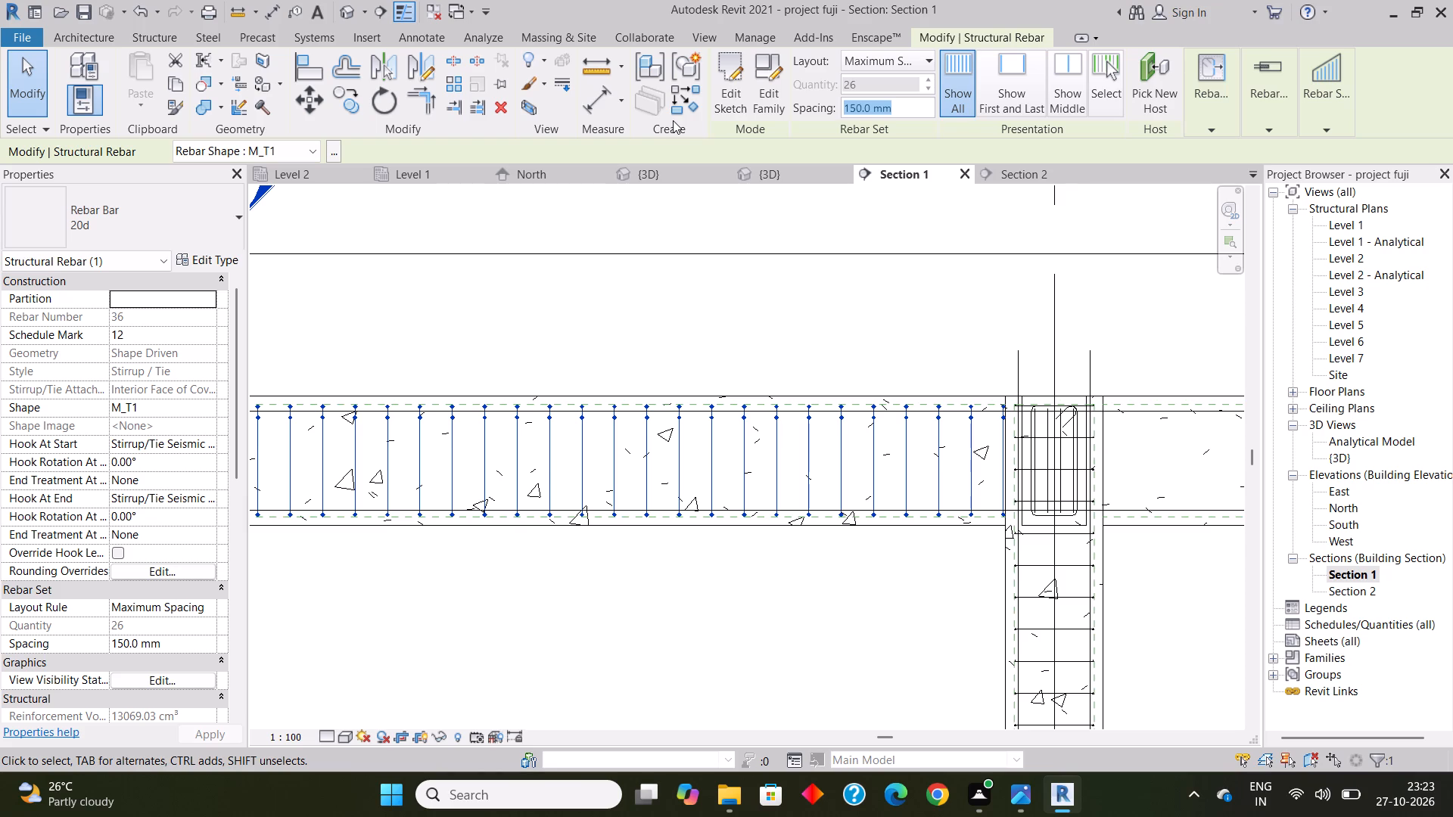
{"action": "left_click", "coordinate": [822, 610]}
Give the stirrup in the grid 4–3 beam a Maximum Spacing layout at 150 mm.
{"action": "scroll", "coordinate": [702, 514], "scroll_direction": "down", "scroll_amount": 3}
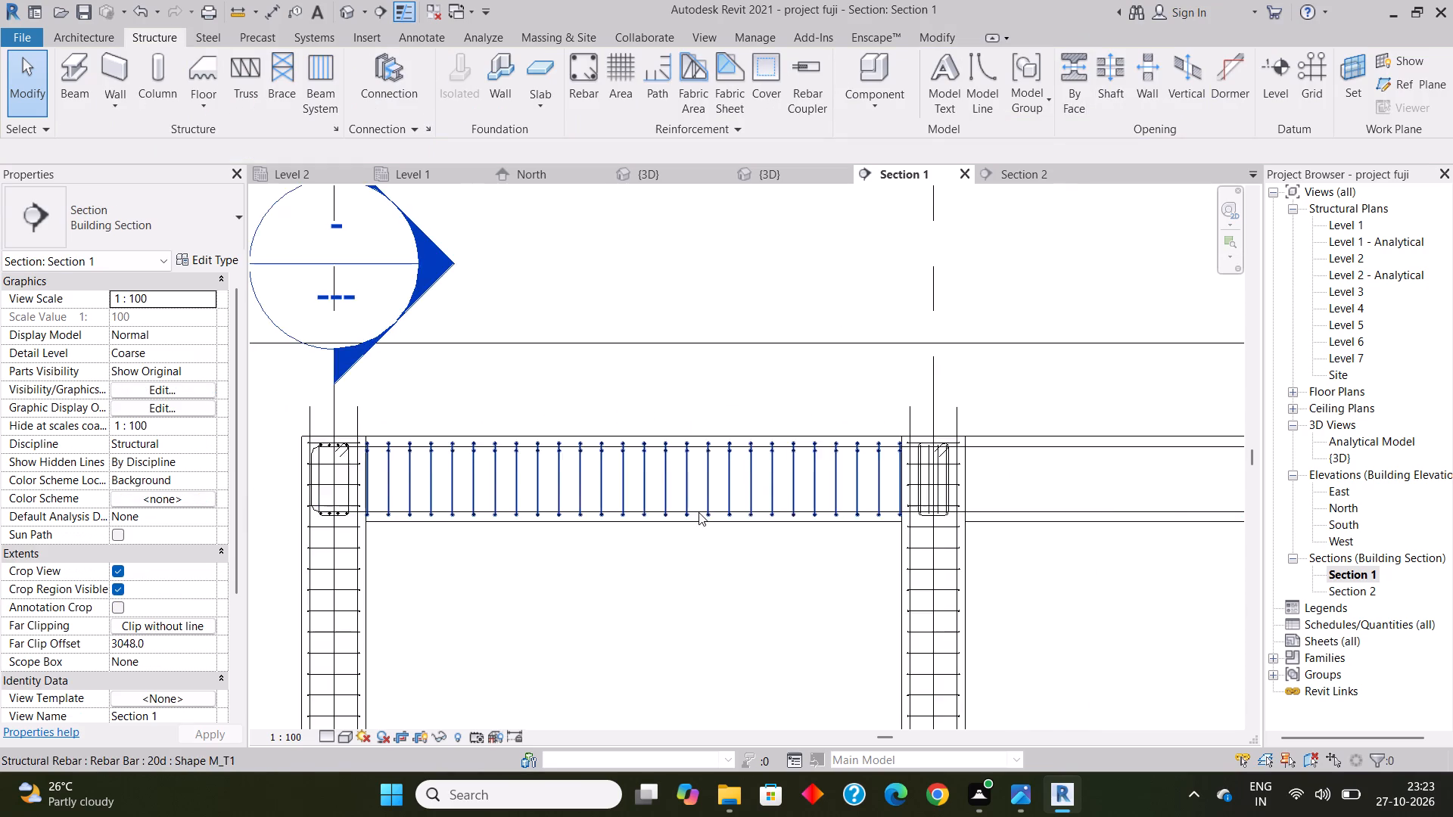
{"action": "scroll", "coordinate": [698, 512], "scroll_direction": "down", "scroll_amount": 3}
{"action": "middle_click_drag", "start_coordinate": [987, 578], "coordinate": [688, 574]}
{"action": "scroll", "coordinate": [765, 514], "scroll_direction": "up", "scroll_amount": 3}
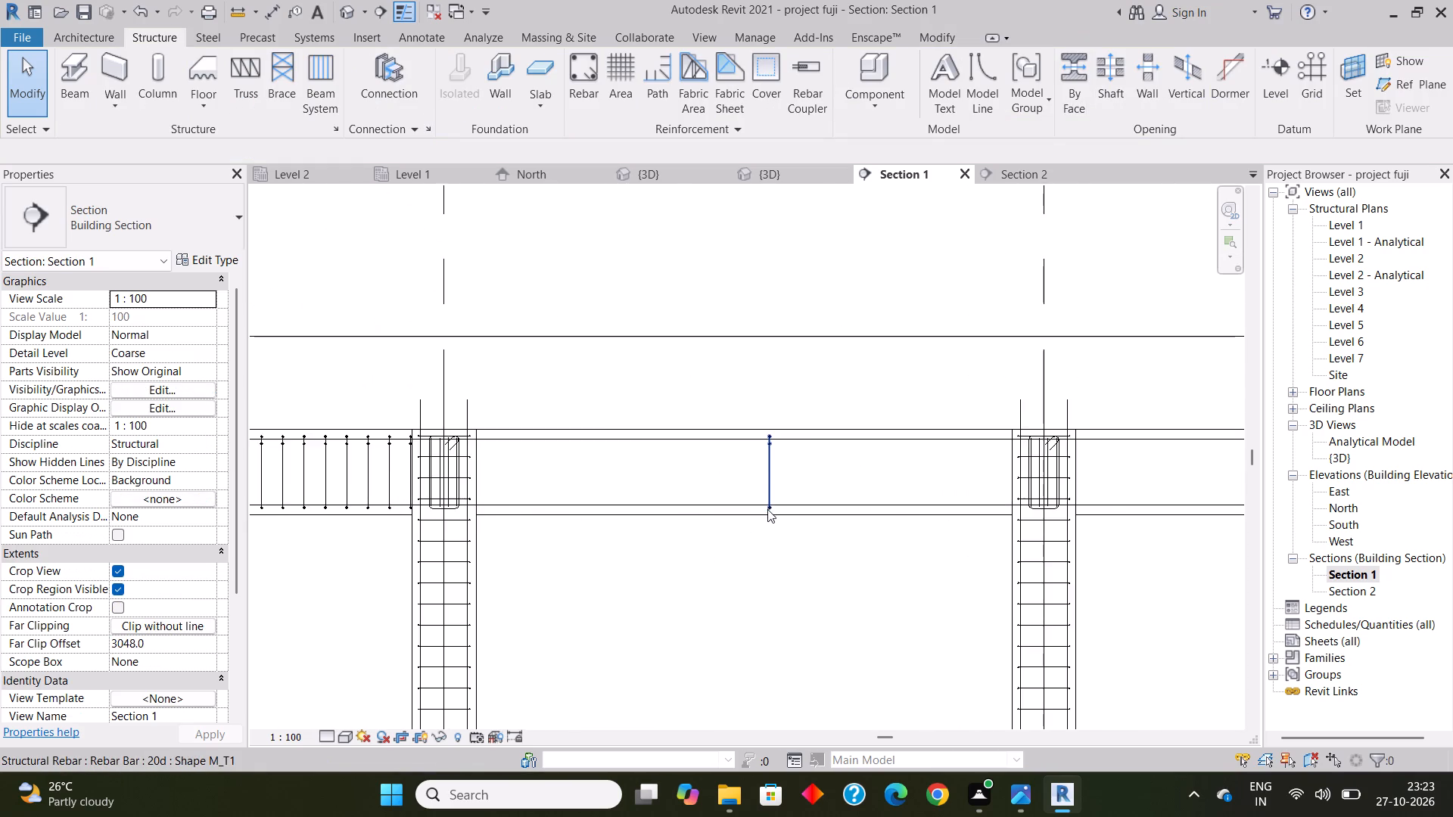
{"action": "scroll", "coordinate": [768, 504], "scroll_direction": "up", "scroll_amount": 2}
{"action": "left_click", "coordinate": [768, 503]}
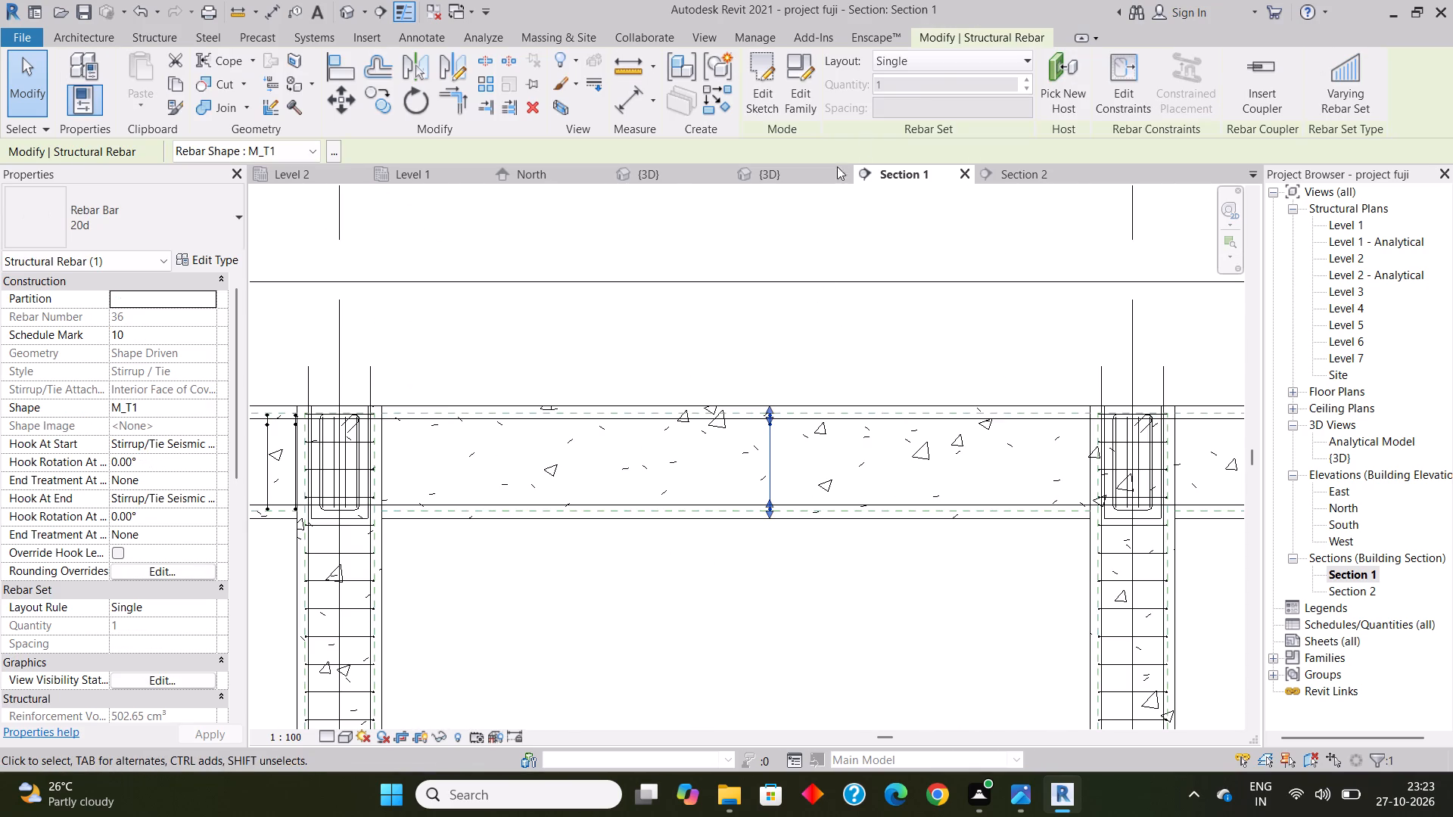
{"action": "left_click", "coordinate": [929, 64]}
{"action": "left_click", "coordinate": [926, 102]}
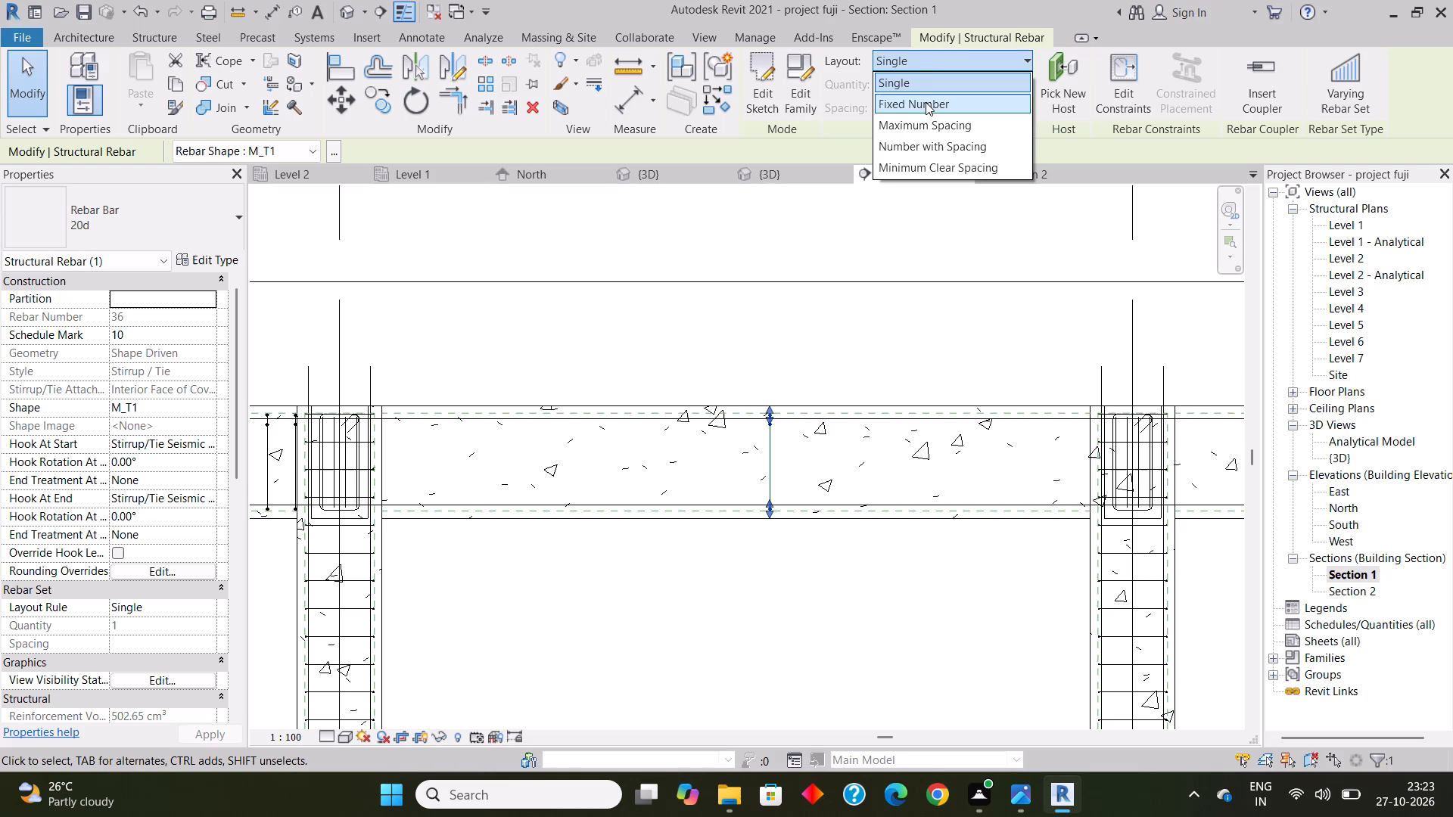
{"action": "left_click", "coordinate": [891, 60]}
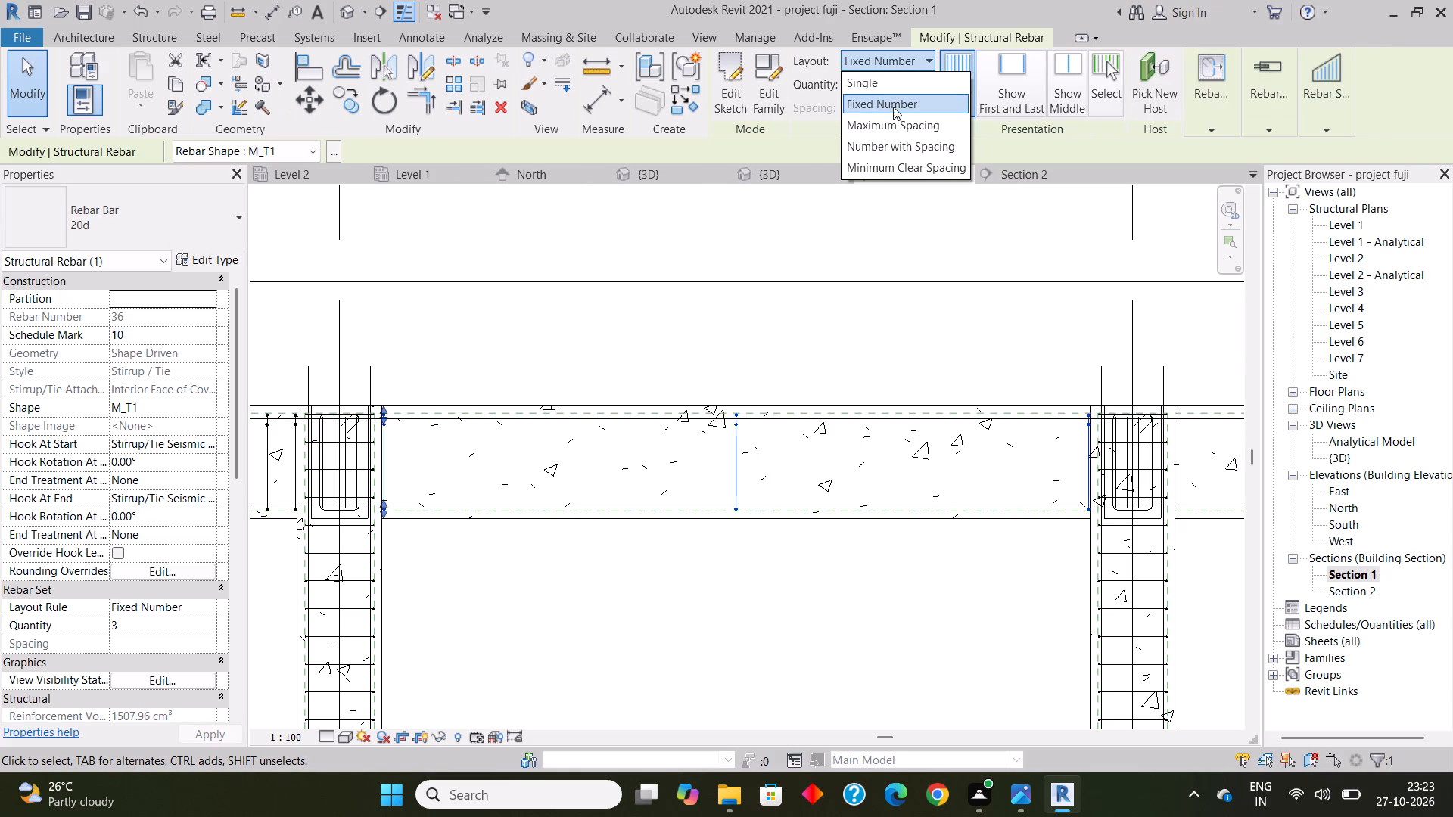
{"action": "left_click", "coordinate": [897, 121]}
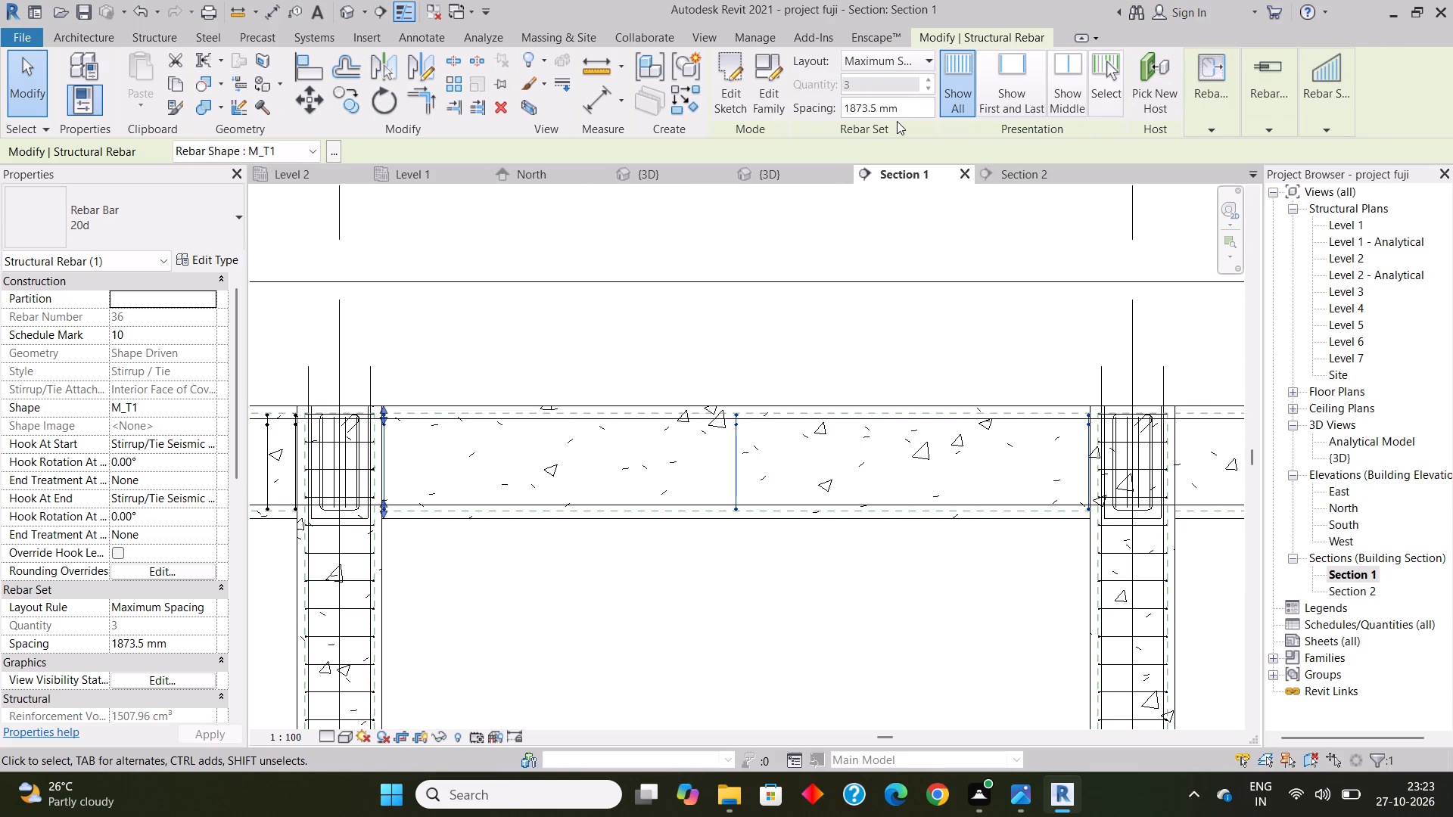
{"action": "left_click", "coordinate": [900, 61]}
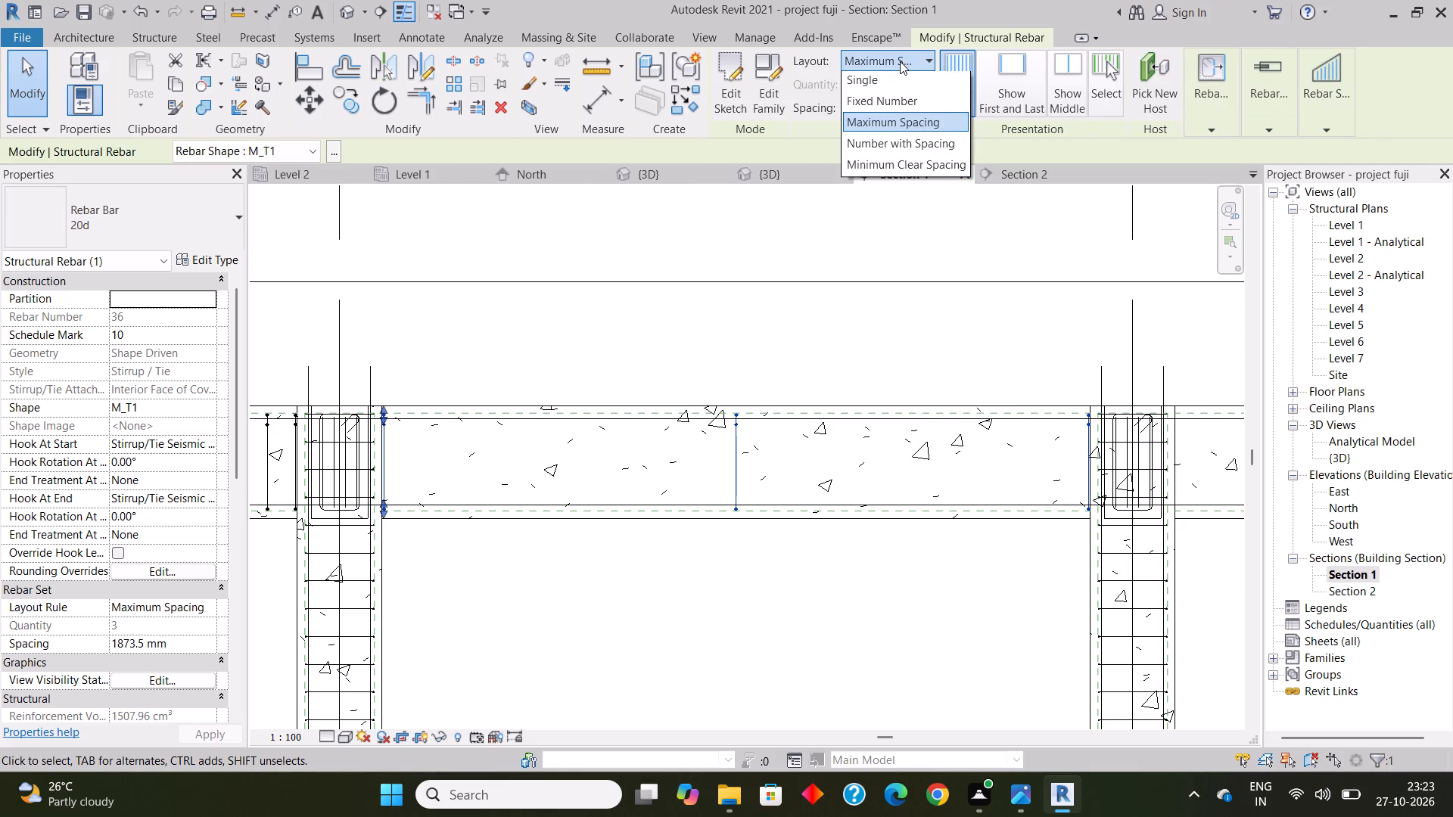
{"action": "left_click", "coordinate": [900, 125]}
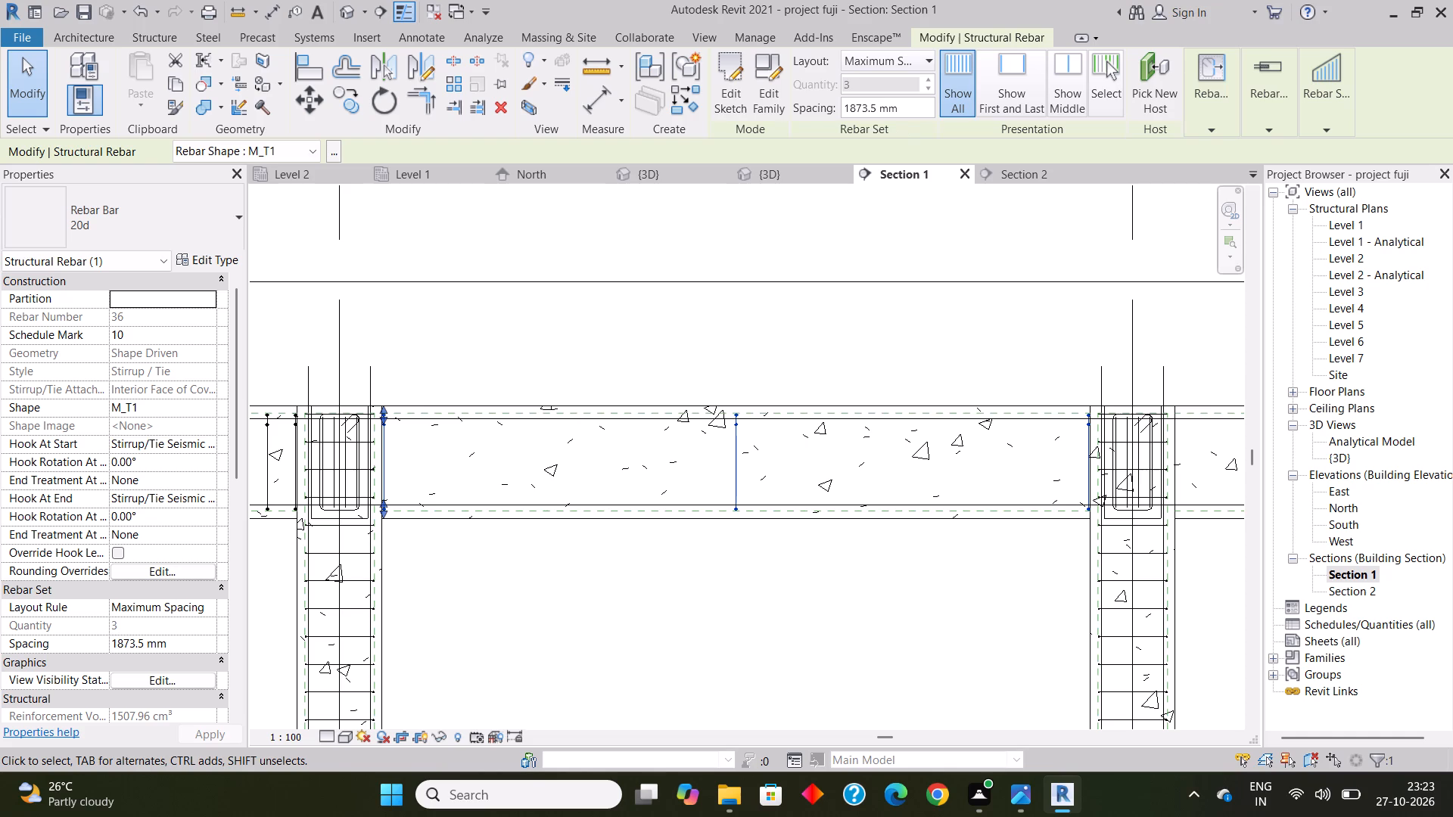
{"action": "left_click_drag", "start_coordinate": [901, 110], "coordinate": [727, 123]}
{"action": "type", "text": "150mm"}
{"action": "key", "text": "Return"}
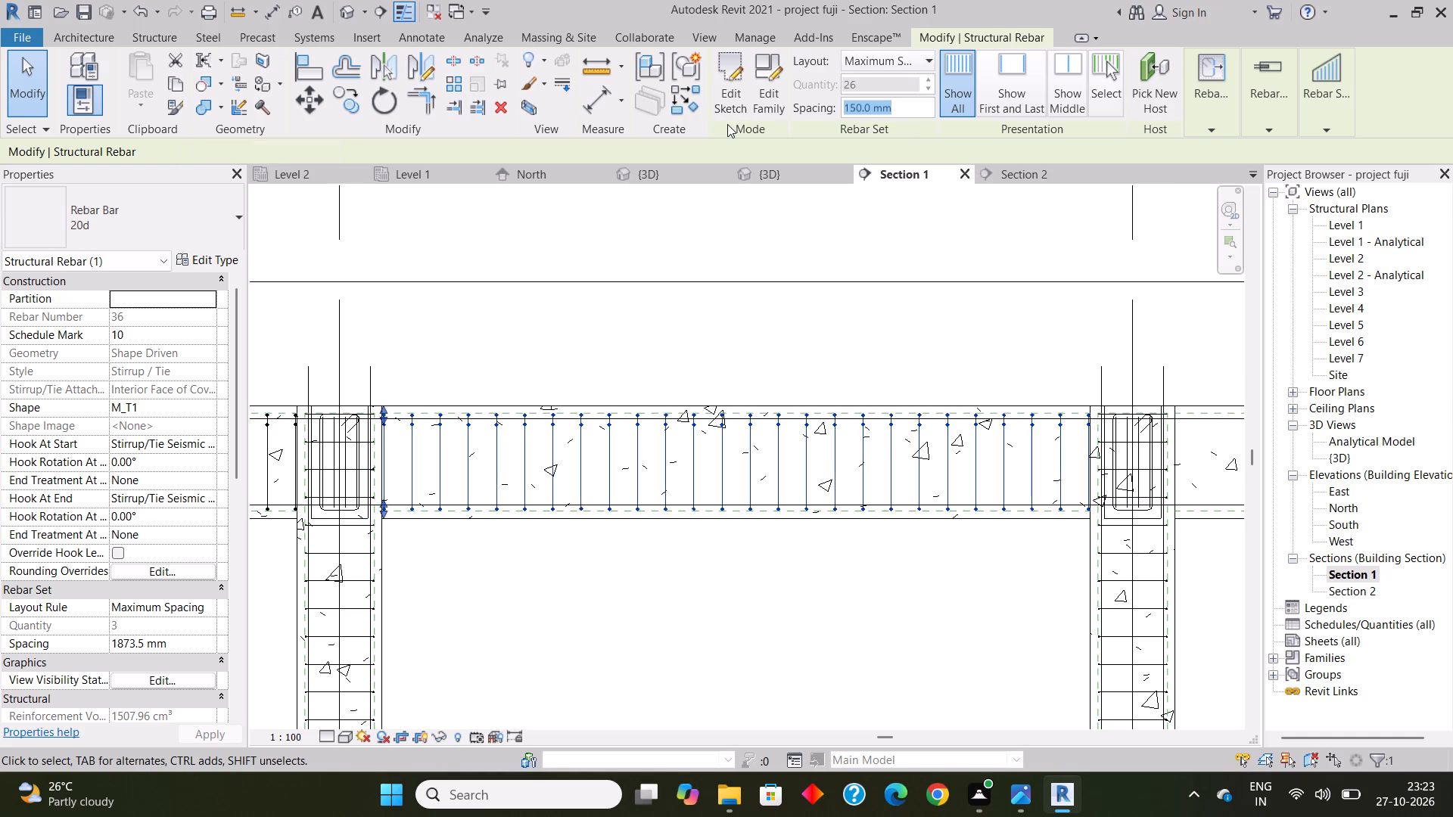
{"action": "left_click", "coordinate": [793, 589]}
Give the stirrup in the grid 3–2 beam a Maximum Spacing layout at 150 mm.
{"action": "scroll", "coordinate": [690, 464], "scroll_direction": "down", "scroll_amount": 7}
{"action": "middle_click_drag", "start_coordinate": [819, 471], "coordinate": [653, 454]}
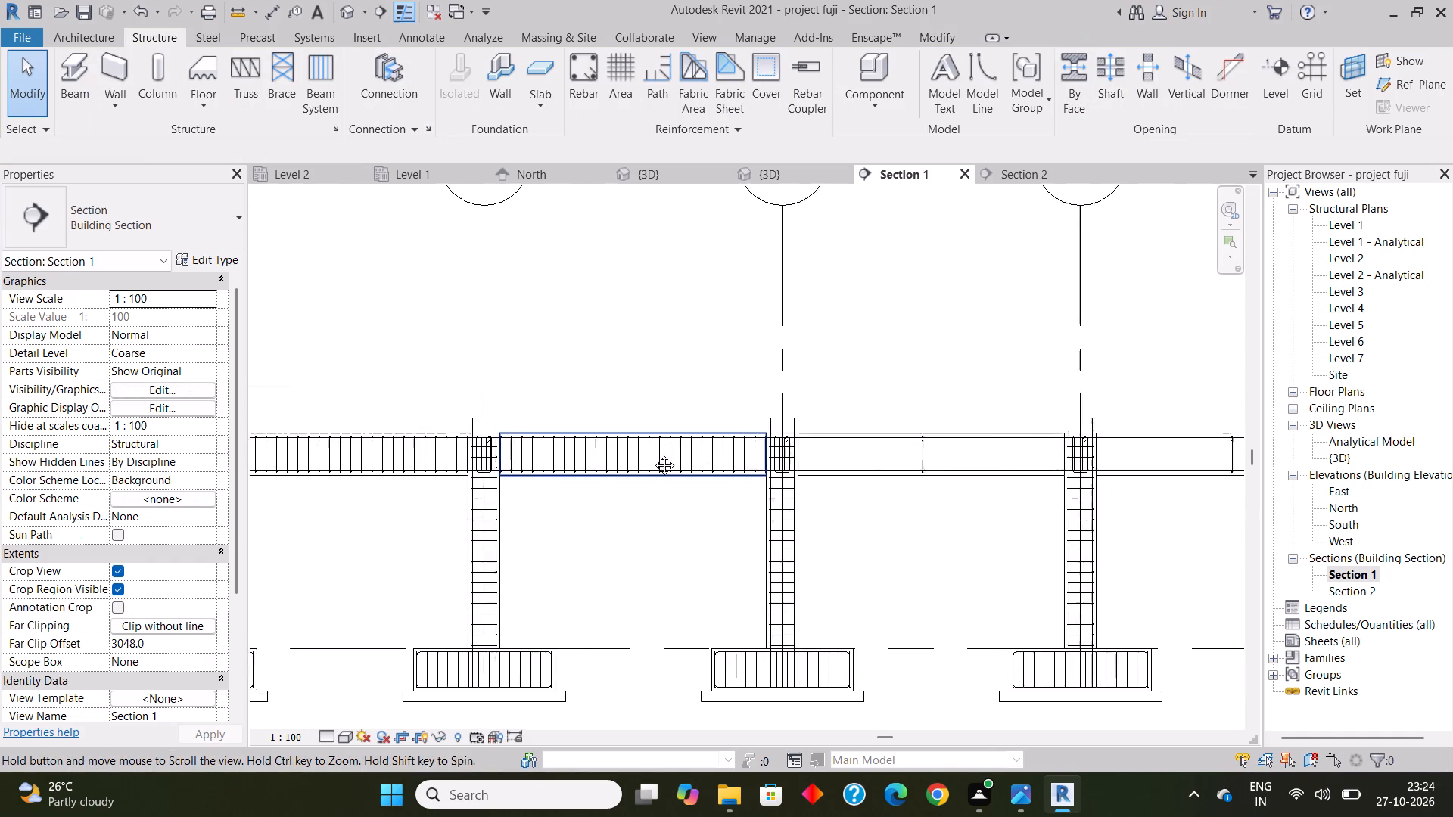
{"action": "middle_click_drag", "start_coordinate": [653, 454], "coordinate": [610, 449]}
{"action": "scroll", "coordinate": [766, 437], "scroll_direction": "up", "scroll_amount": 8}
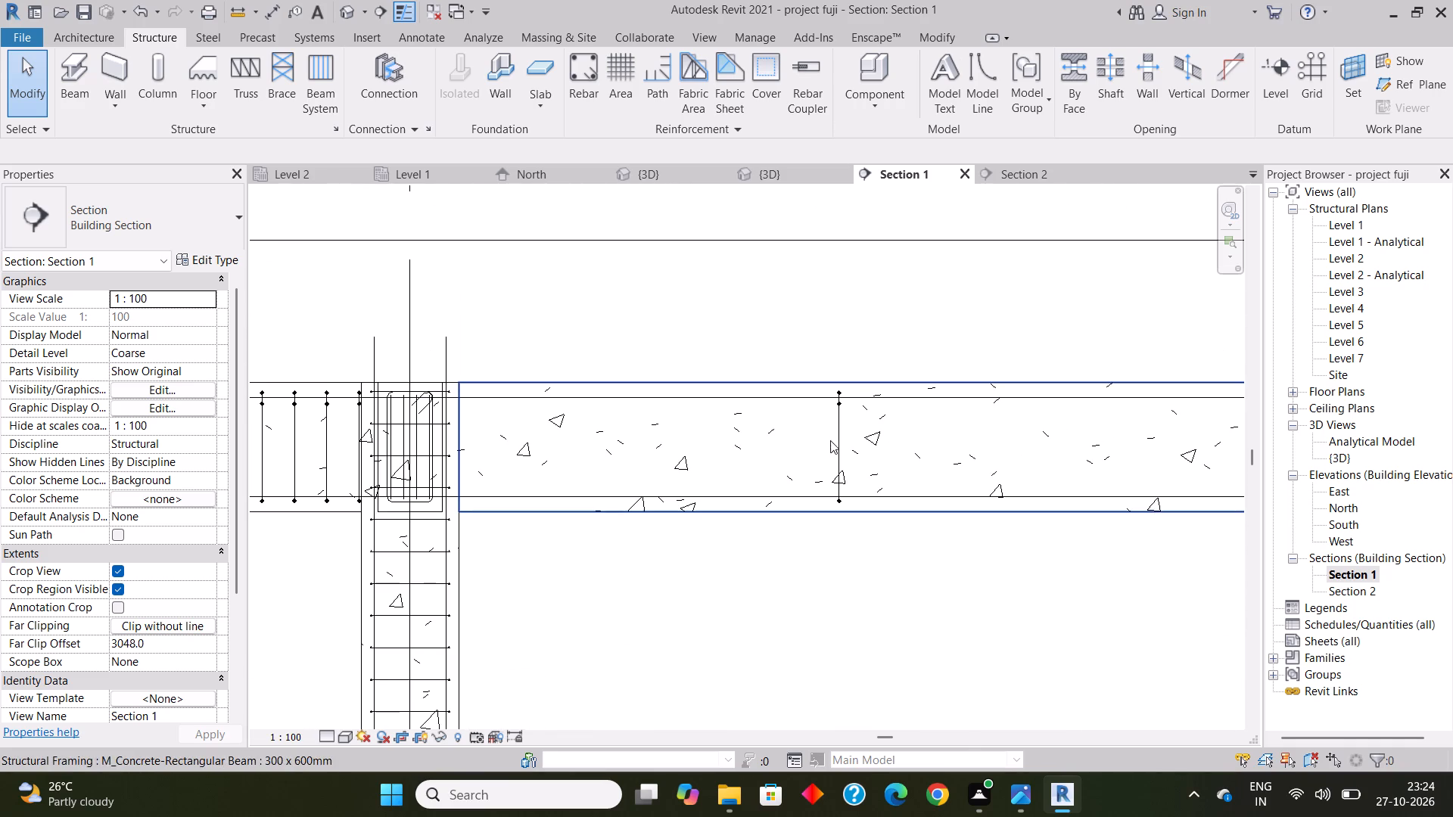
{"action": "left_click", "coordinate": [847, 461]}
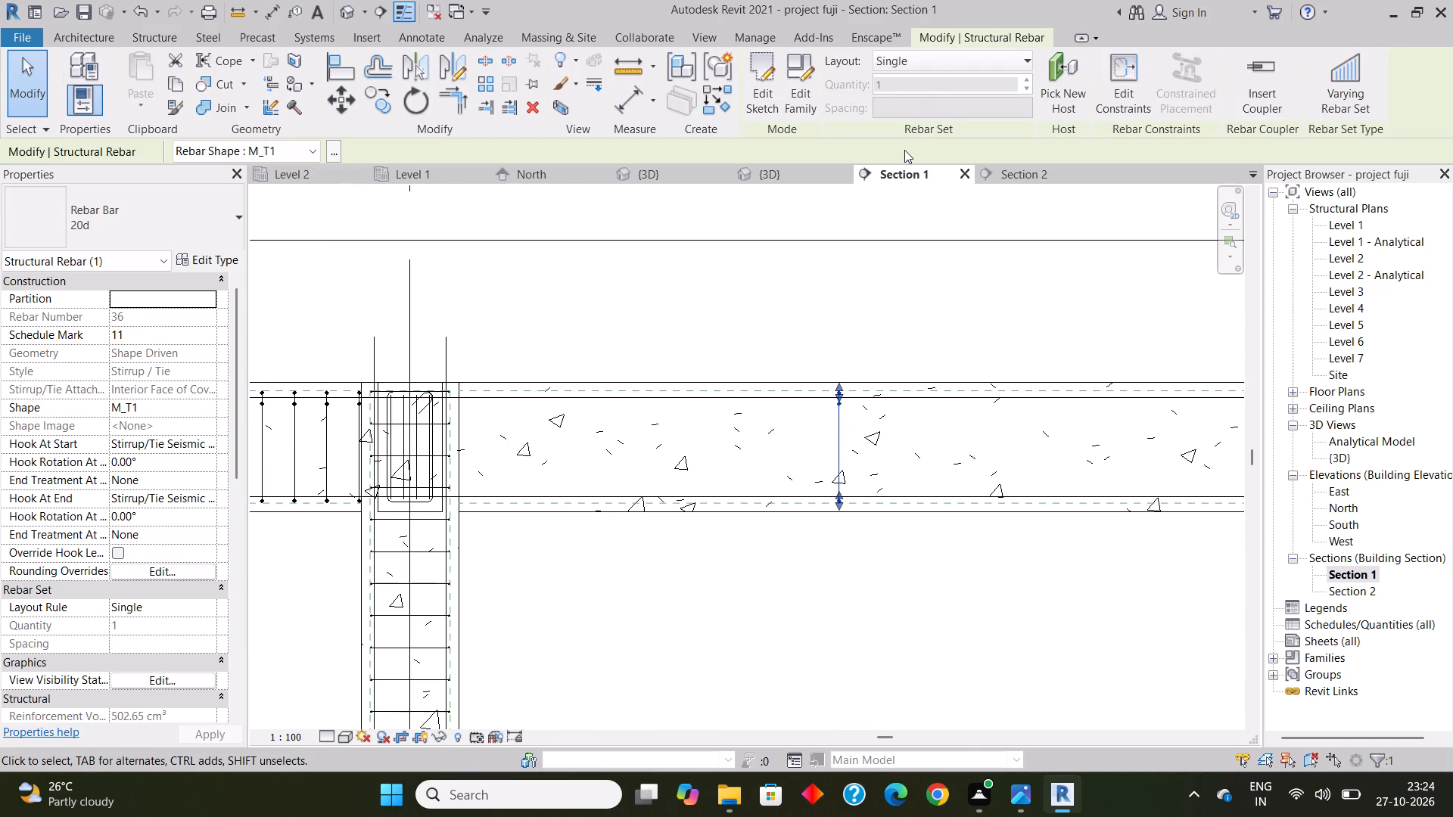
{"action": "left_click", "coordinate": [935, 60]}
{"action": "left_click", "coordinate": [932, 126]}
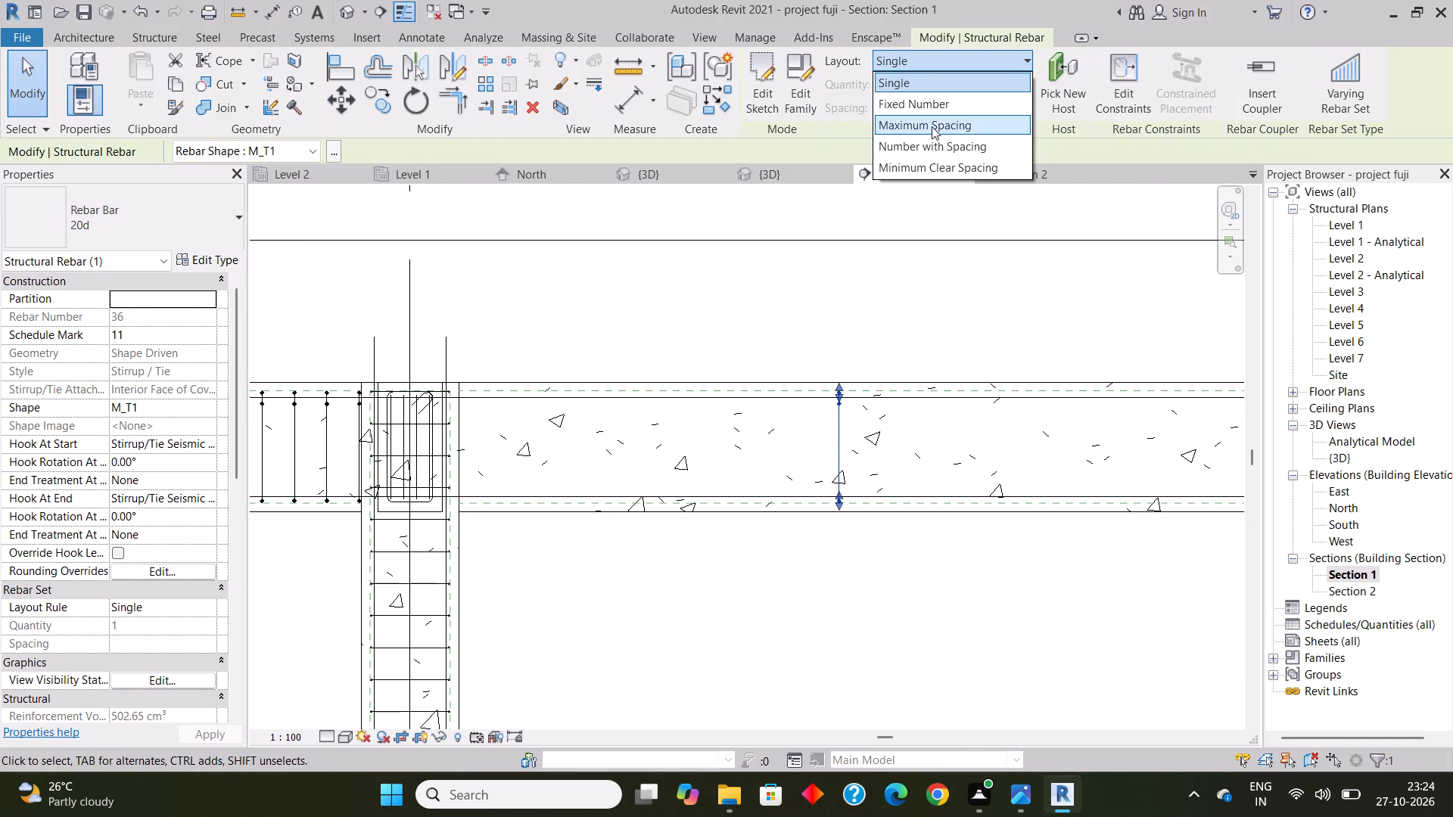
{"action": "left_click_drag", "start_coordinate": [895, 106], "coordinate": [788, 96]}
{"action": "type", "text": "150mm"}
{"action": "key", "text": "Return"}
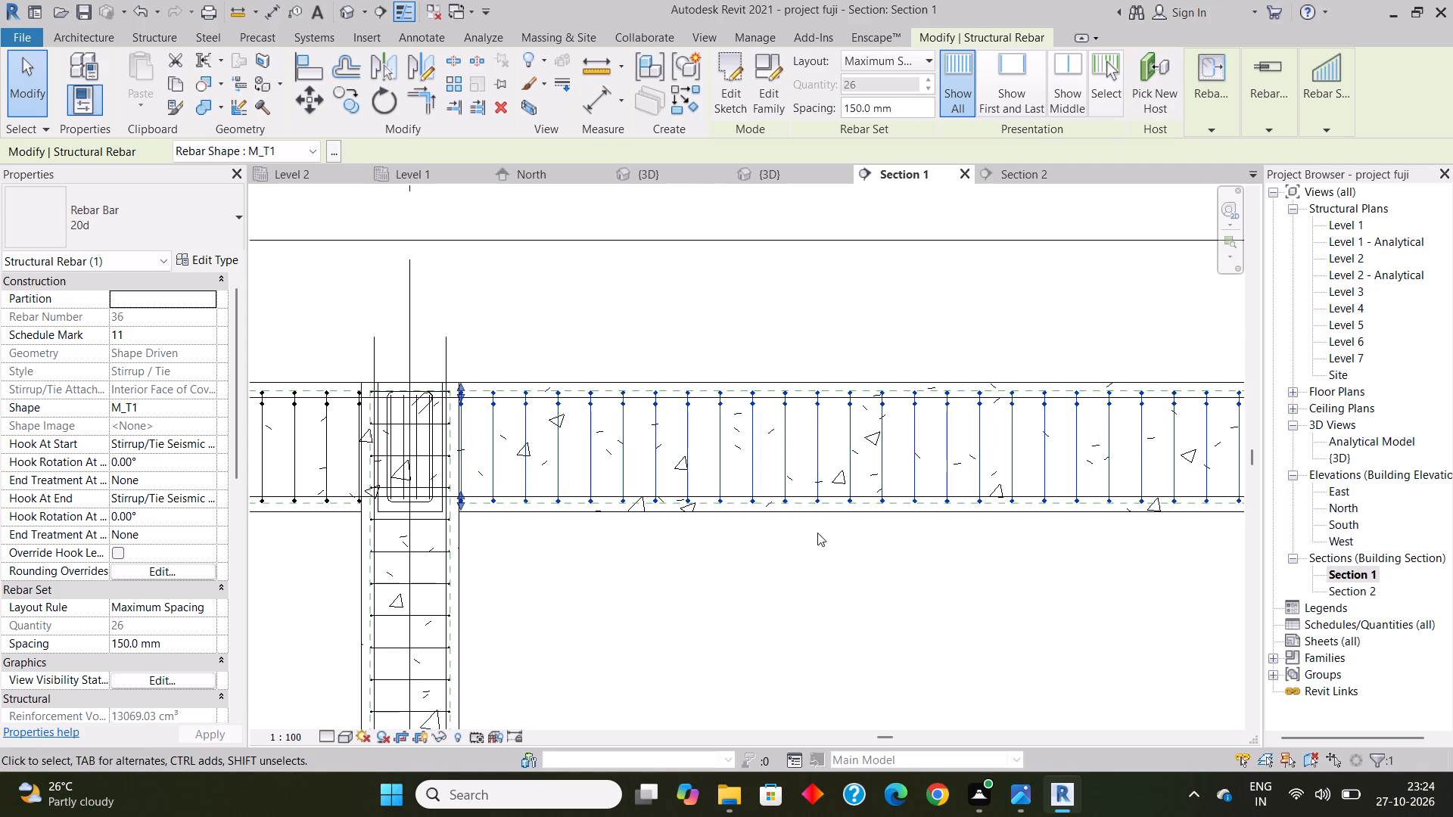
{"action": "left_click_drag", "start_coordinate": [817, 533], "coordinate": [806, 533]}
Give the stirrup in the grid 2–1 beam a Maximum Spacing layout at 150 mm.
{"action": "scroll", "coordinate": [512, 468], "scroll_direction": "down", "scroll_amount": 8}
{"action": "scroll", "coordinate": [1038, 483], "scroll_direction": "up", "scroll_amount": 2}
{"action": "scroll", "coordinate": [947, 450], "scroll_direction": "up", "scroll_amount": 6}
{"action": "scroll", "coordinate": [862, 458], "scroll_direction": "up", "scroll_amount": 2}
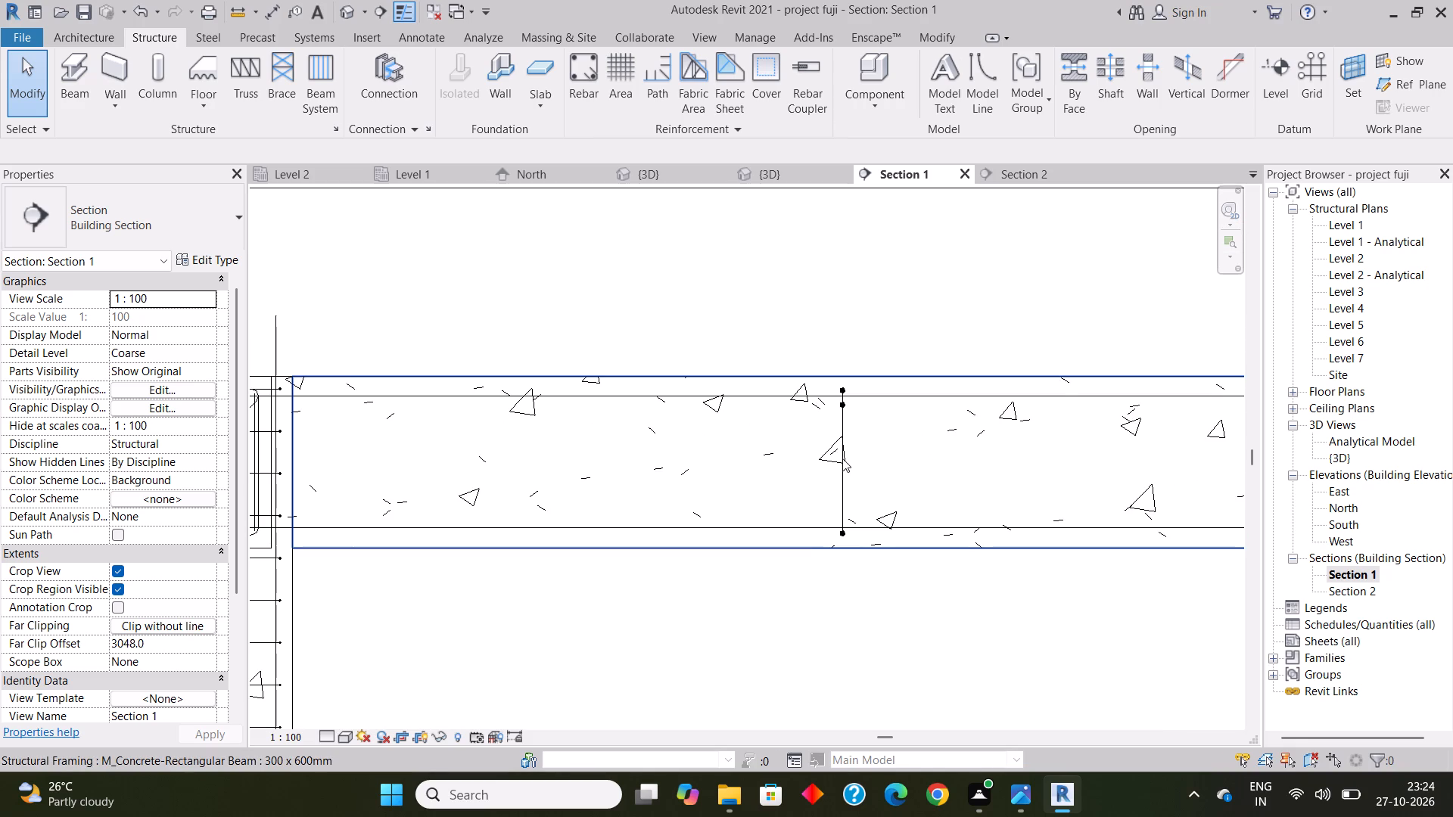
{"action": "scroll", "coordinate": [843, 444], "scroll_direction": "up", "scroll_amount": 2}
{"action": "left_click", "coordinate": [843, 444]}
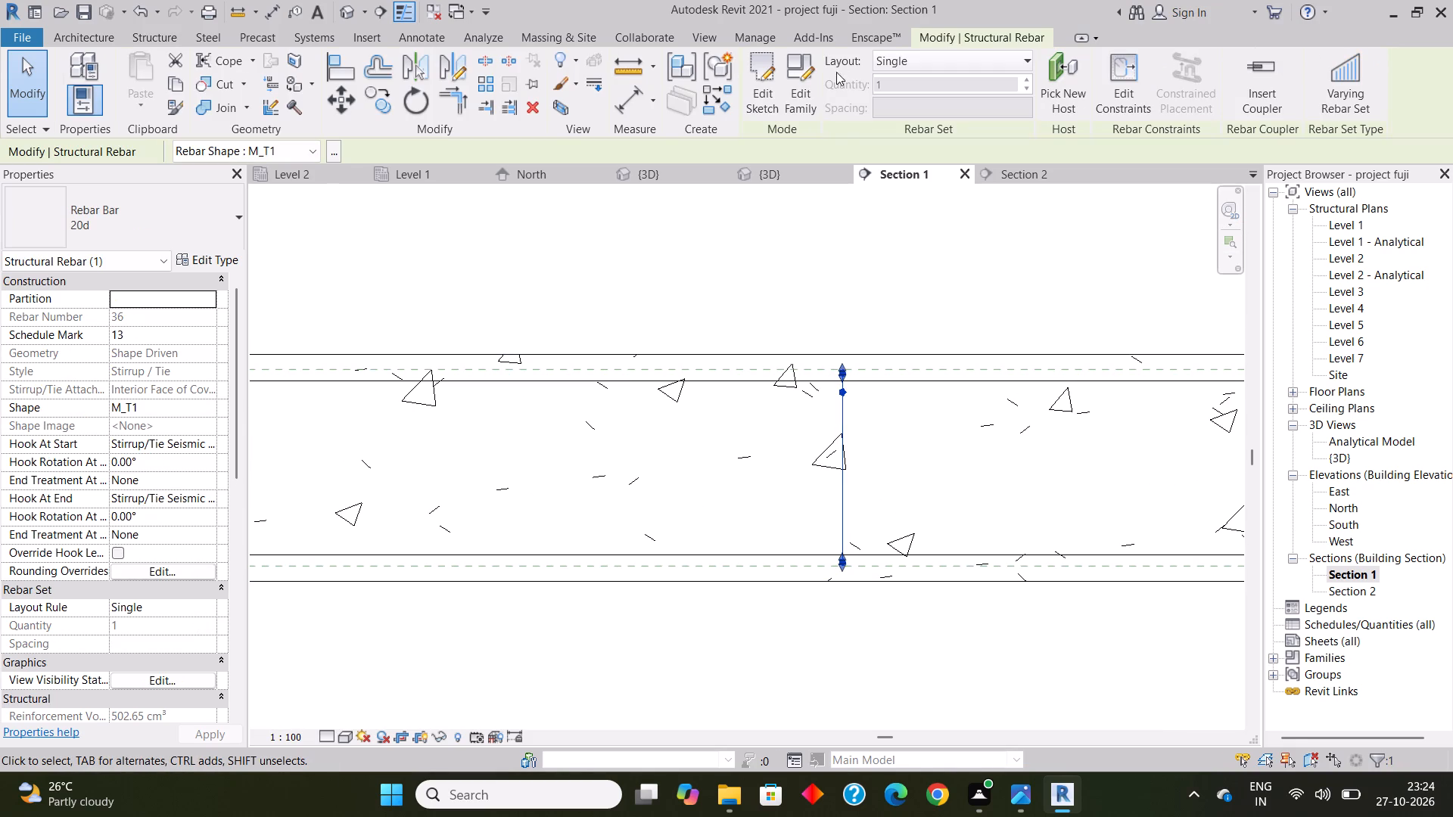
{"action": "left_click", "coordinate": [916, 54]}
{"action": "left_click", "coordinate": [924, 132]}
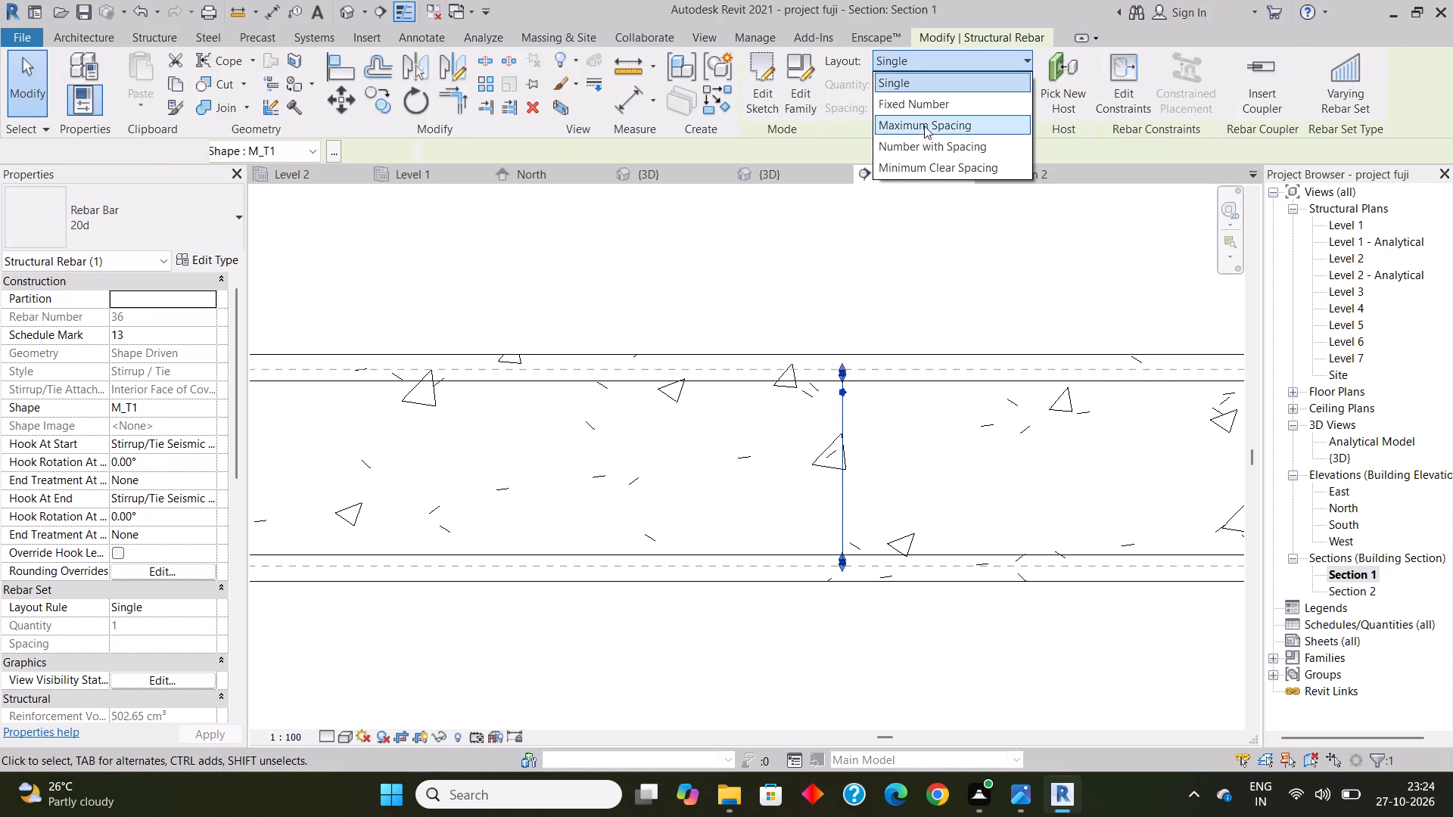
{"action": "left_click_drag", "start_coordinate": [908, 104], "coordinate": [677, 110]}
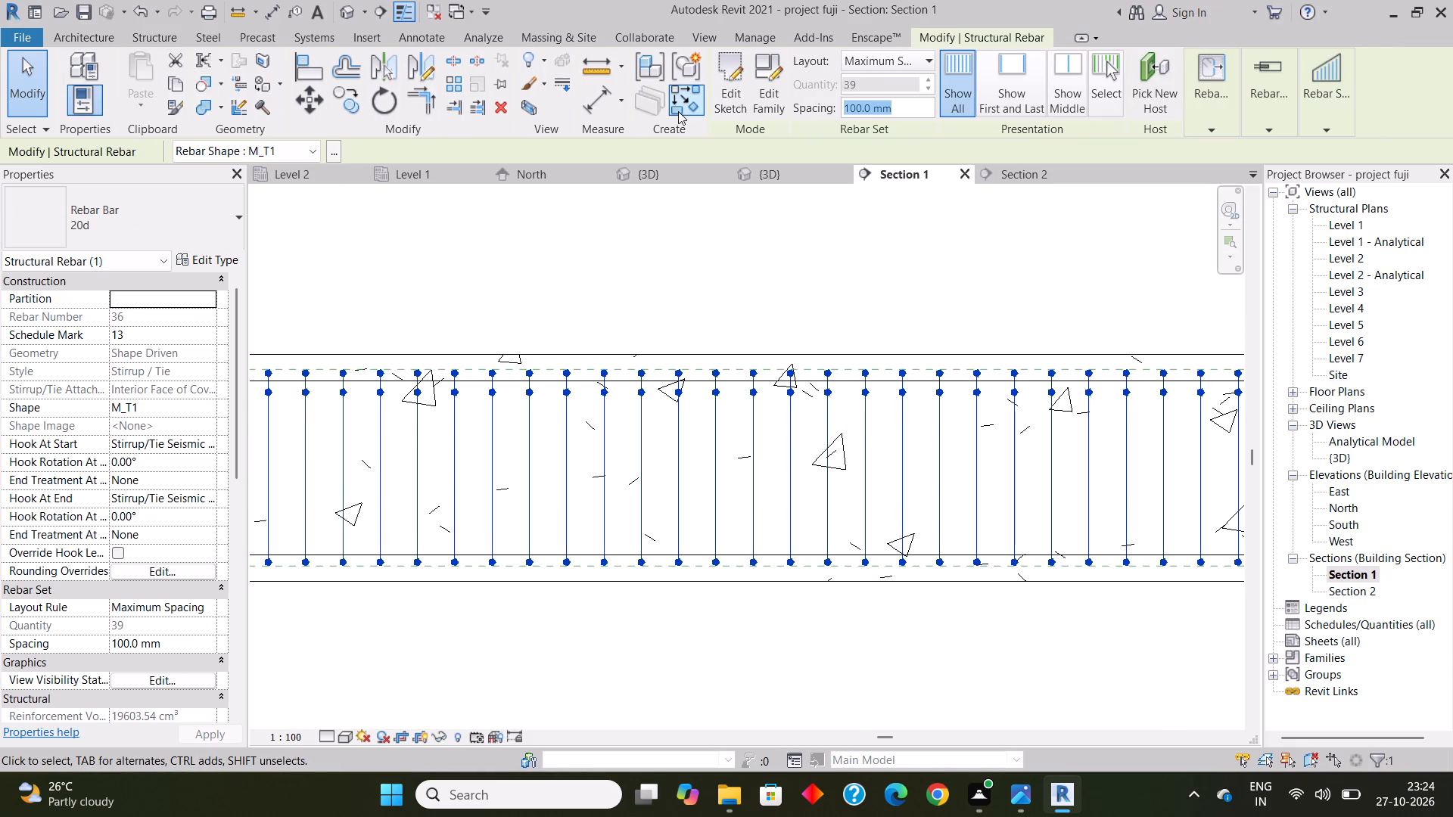
{"action": "type", "text": "150mm"}
{"action": "key", "text": "Return"}
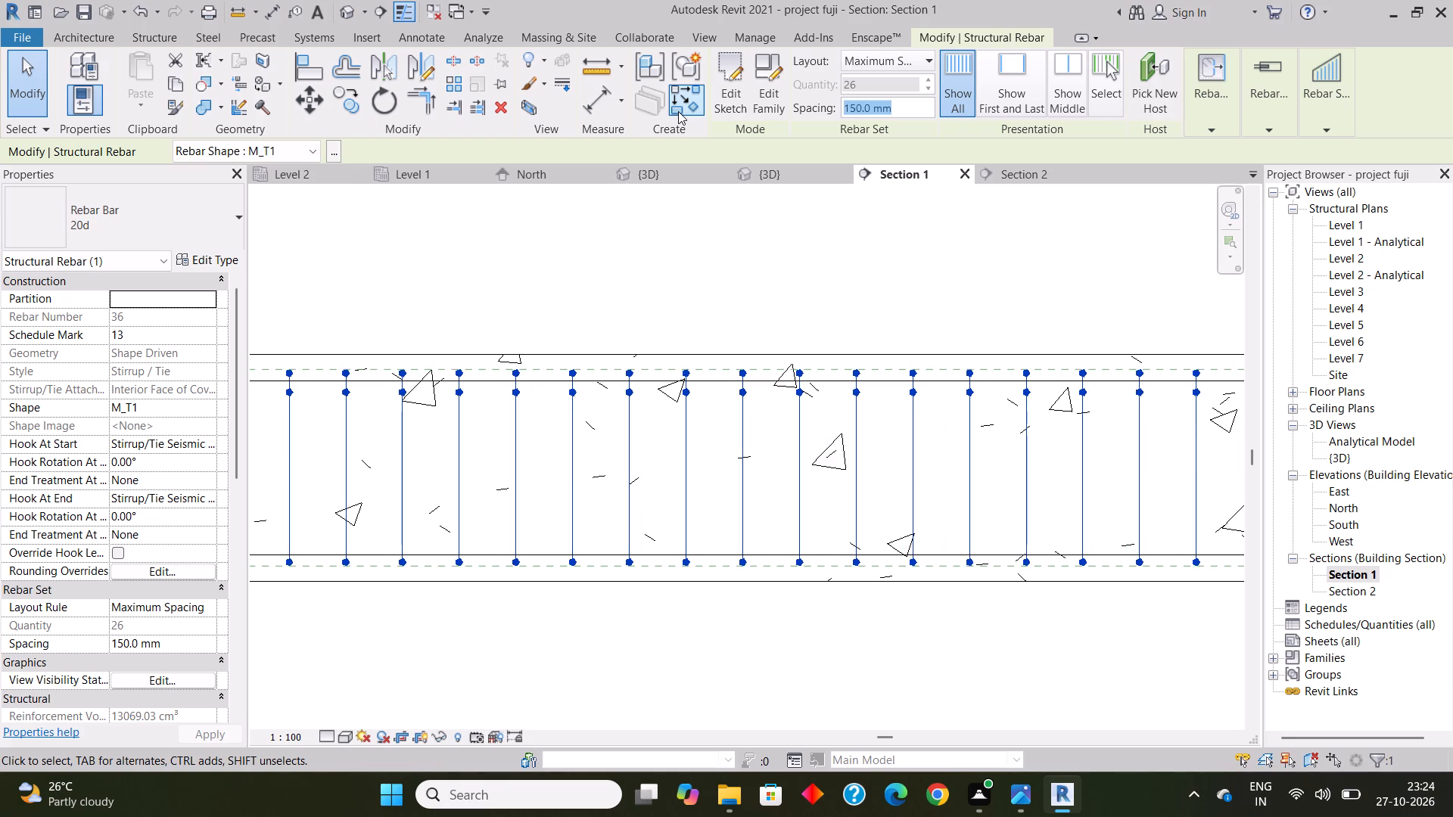
{"action": "scroll", "coordinate": [749, 388], "scroll_direction": "down", "scroll_amount": 3}
{"action": "scroll", "coordinate": [820, 388], "scroll_direction": "down", "scroll_amount": 9}
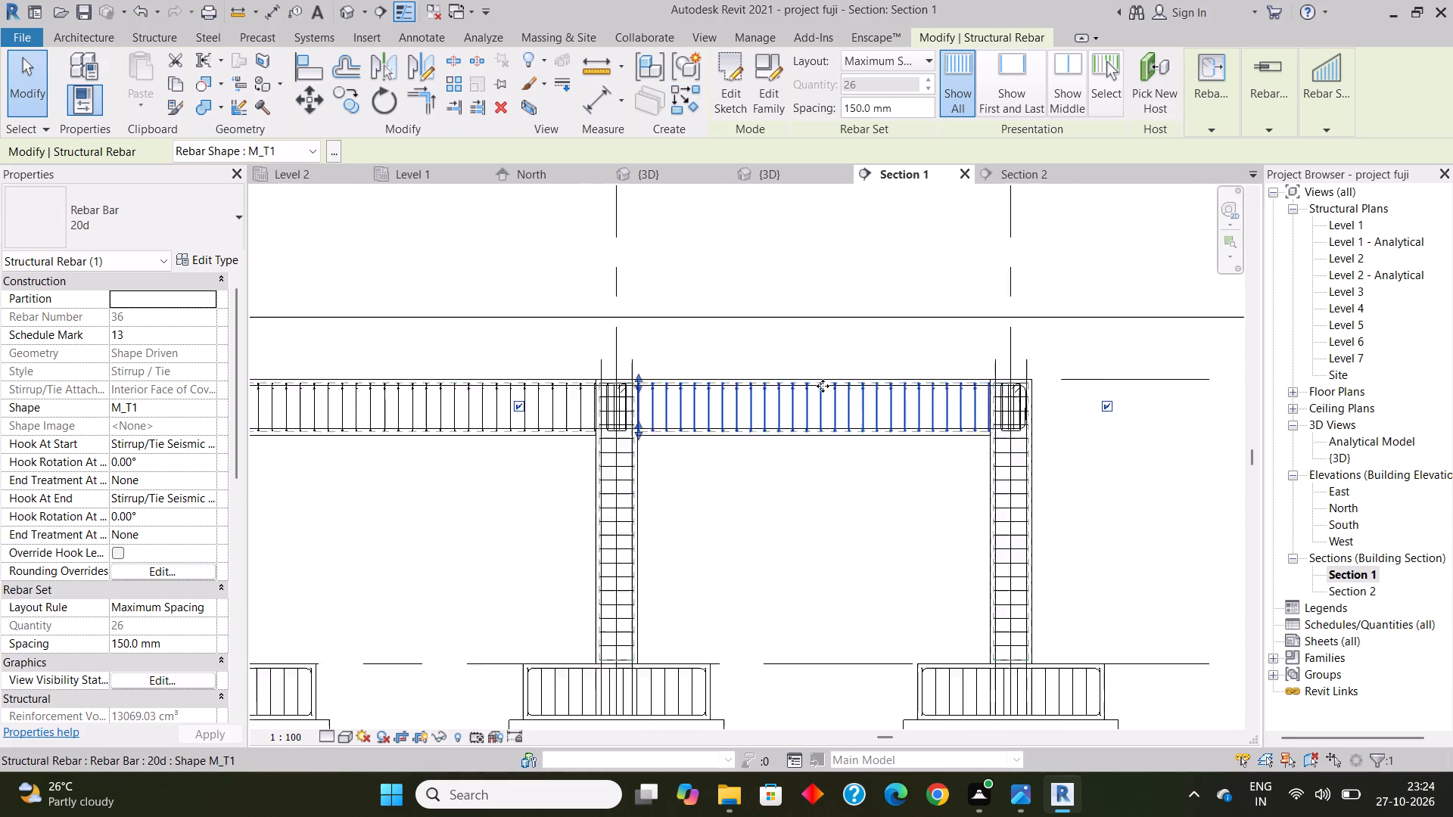
{"action": "scroll", "coordinate": [825, 382], "scroll_direction": "down", "scroll_amount": 6}
{"action": "left_click", "coordinate": [817, 290]}
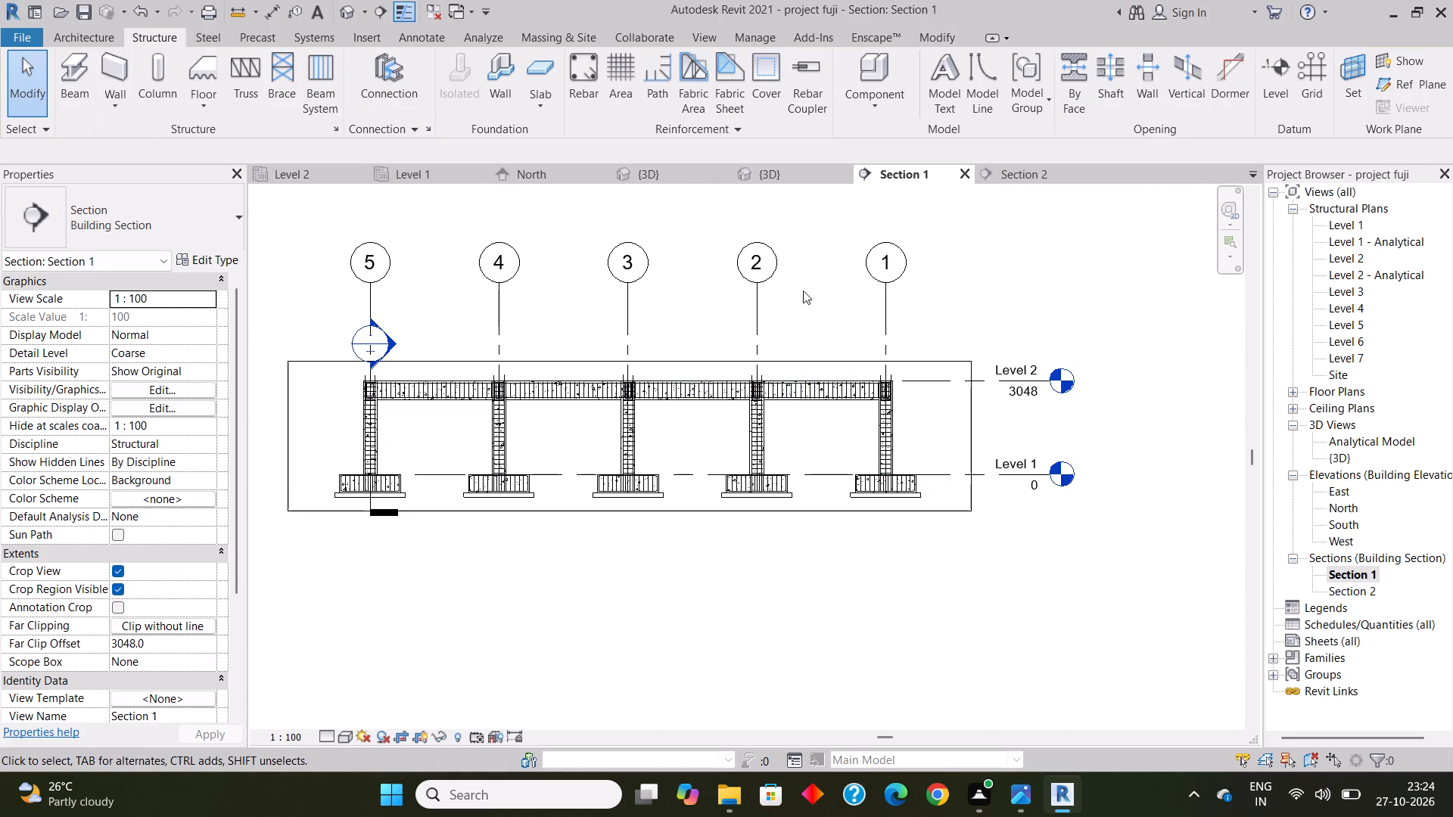
Examine the finished beam reinforcement along grid A in the 3D view.
{"action": "left_click", "coordinate": [341, 10]}
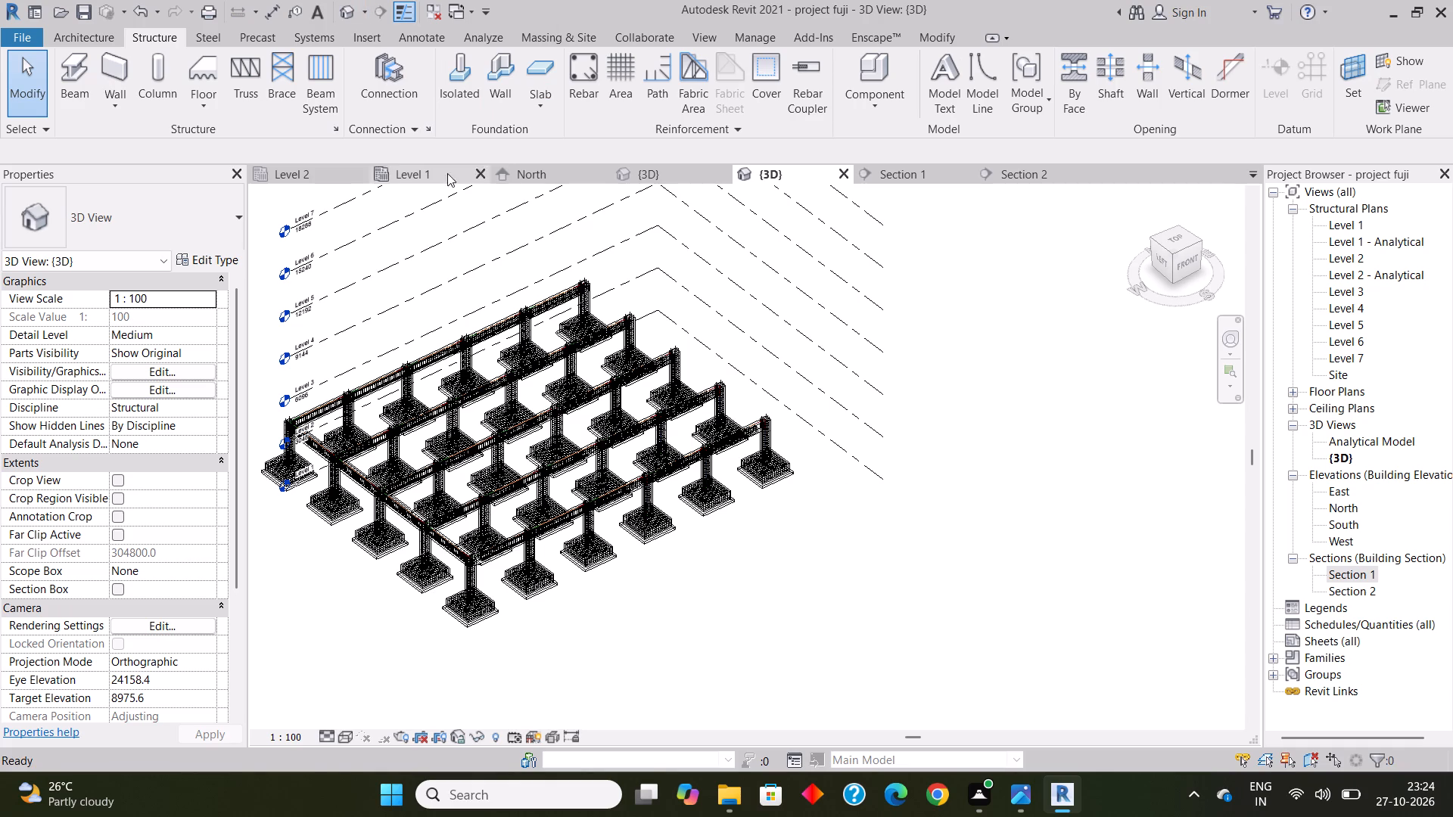
{"action": "scroll", "coordinate": [388, 505], "scroll_direction": "up", "scroll_amount": 6}
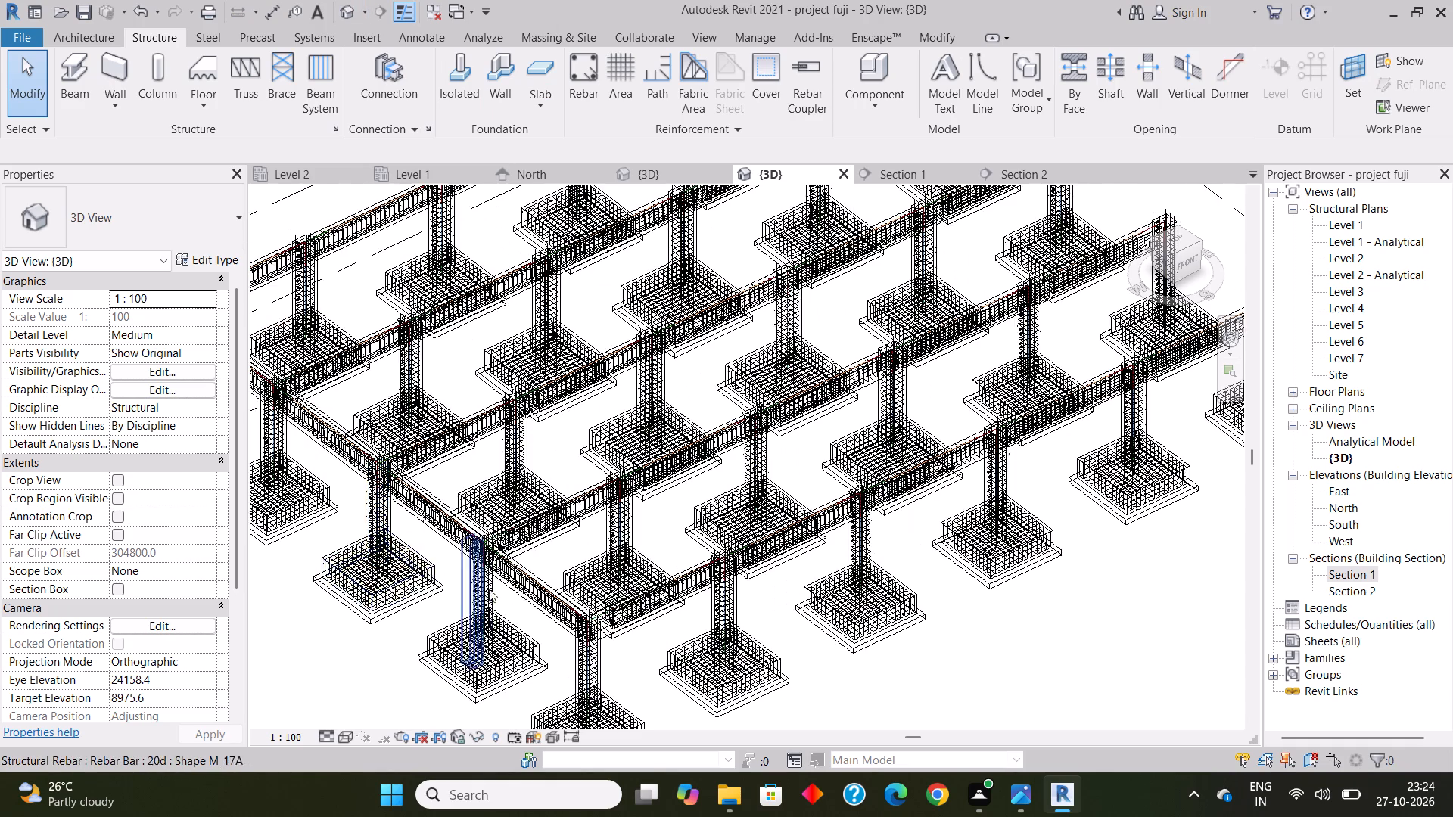
{"action": "scroll", "coordinate": [494, 591], "scroll_direction": "up", "scroll_amount": 10}
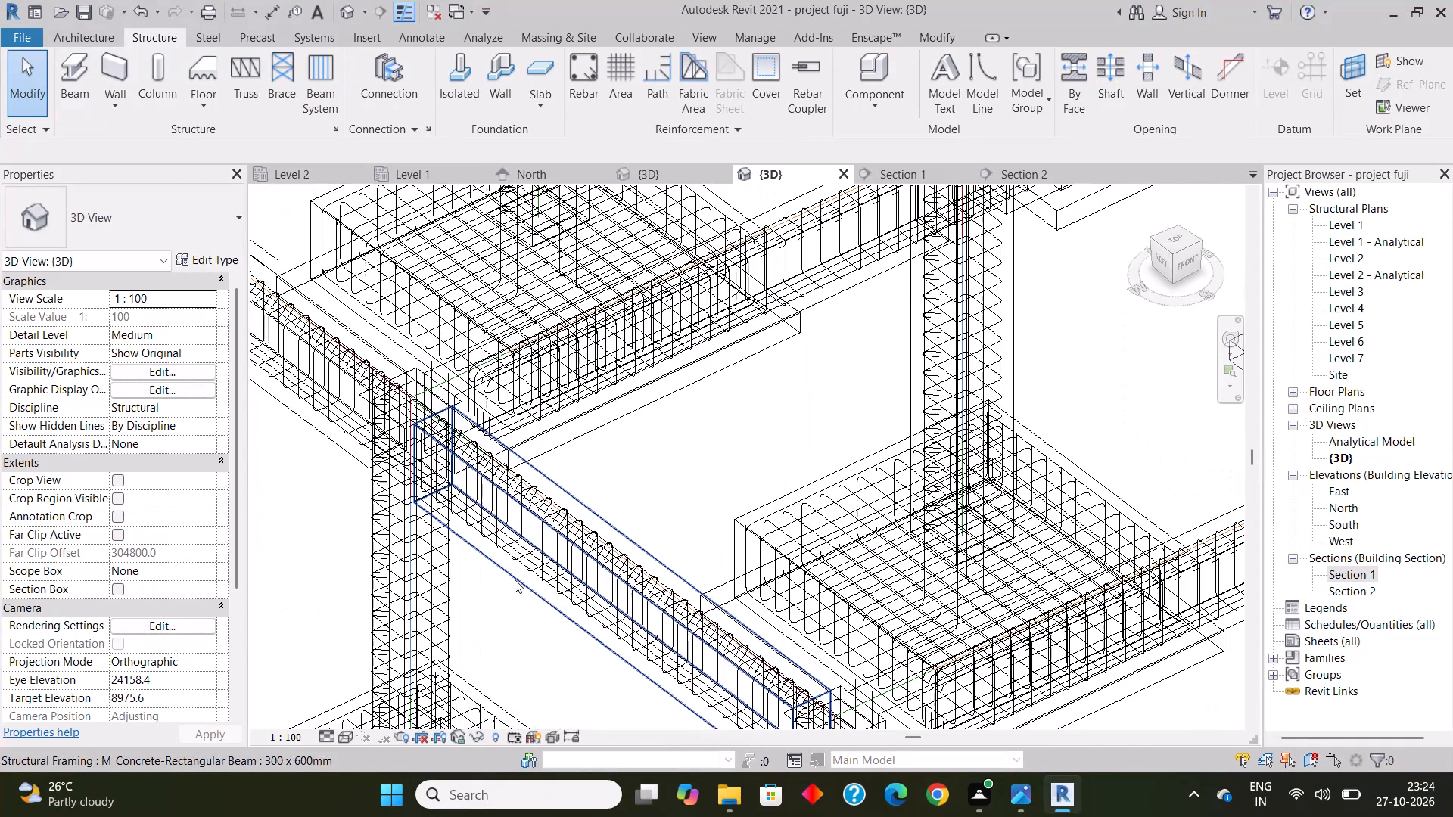
{"action": "scroll", "coordinate": [527, 554], "scroll_direction": "up", "scroll_amount": 1}
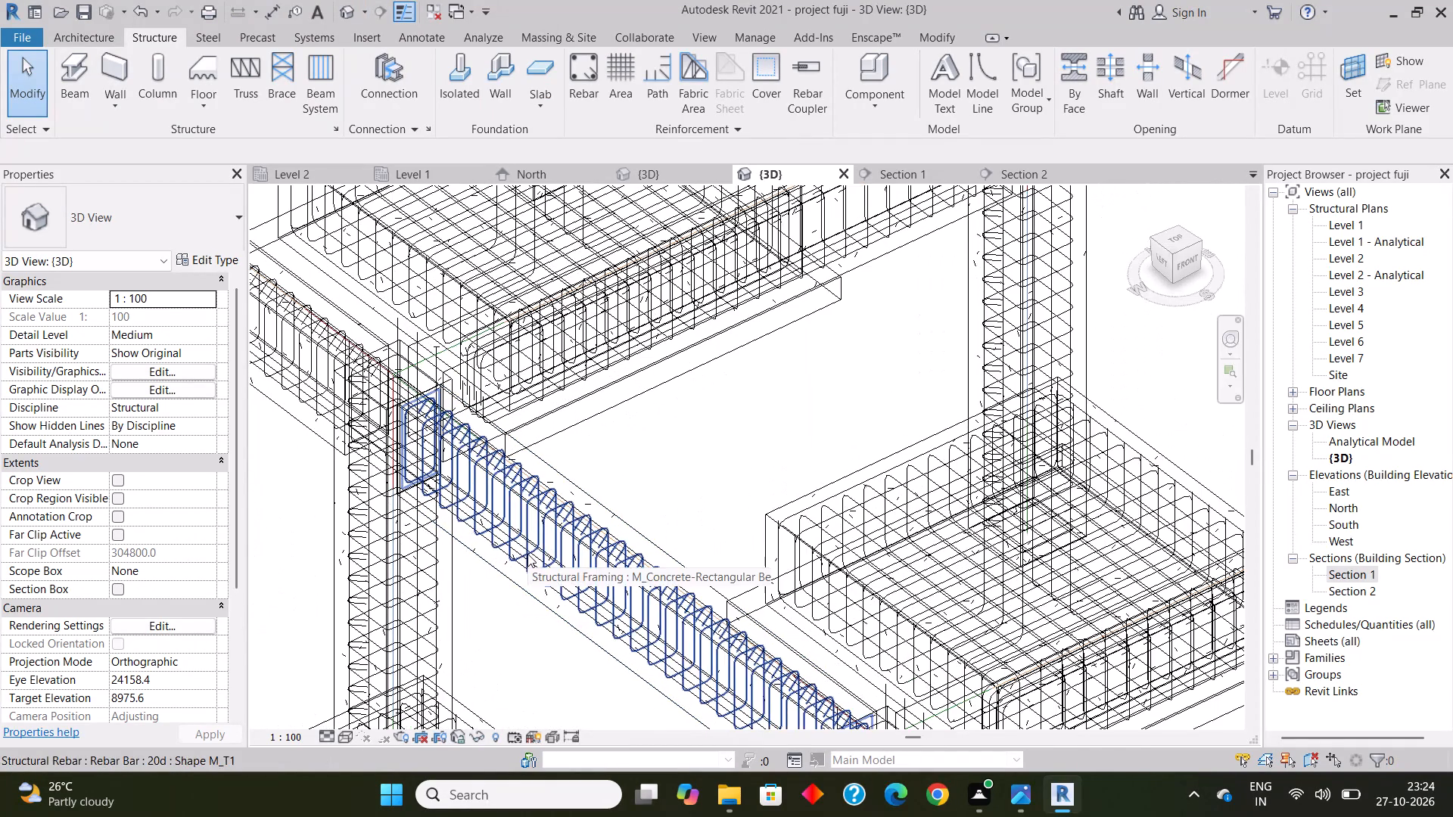
{"action": "scroll", "coordinate": [527, 554], "scroll_direction": "up", "scroll_amount": 1}
{"action": "scroll", "coordinate": [527, 554], "scroll_direction": "down", "scroll_amount": 4}
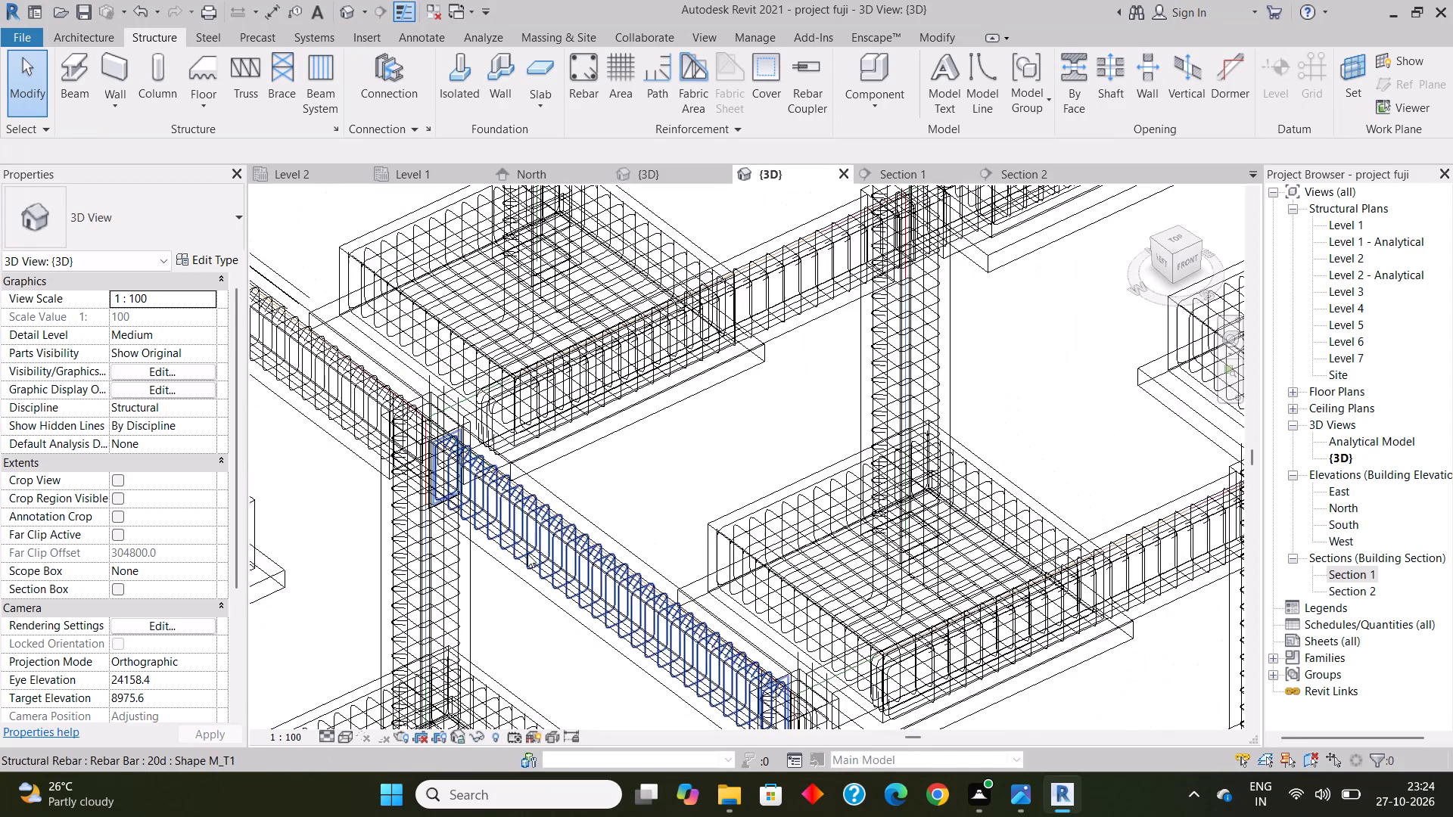
{"action": "scroll", "coordinate": [527, 554], "scroll_direction": "down", "scroll_amount": 4}
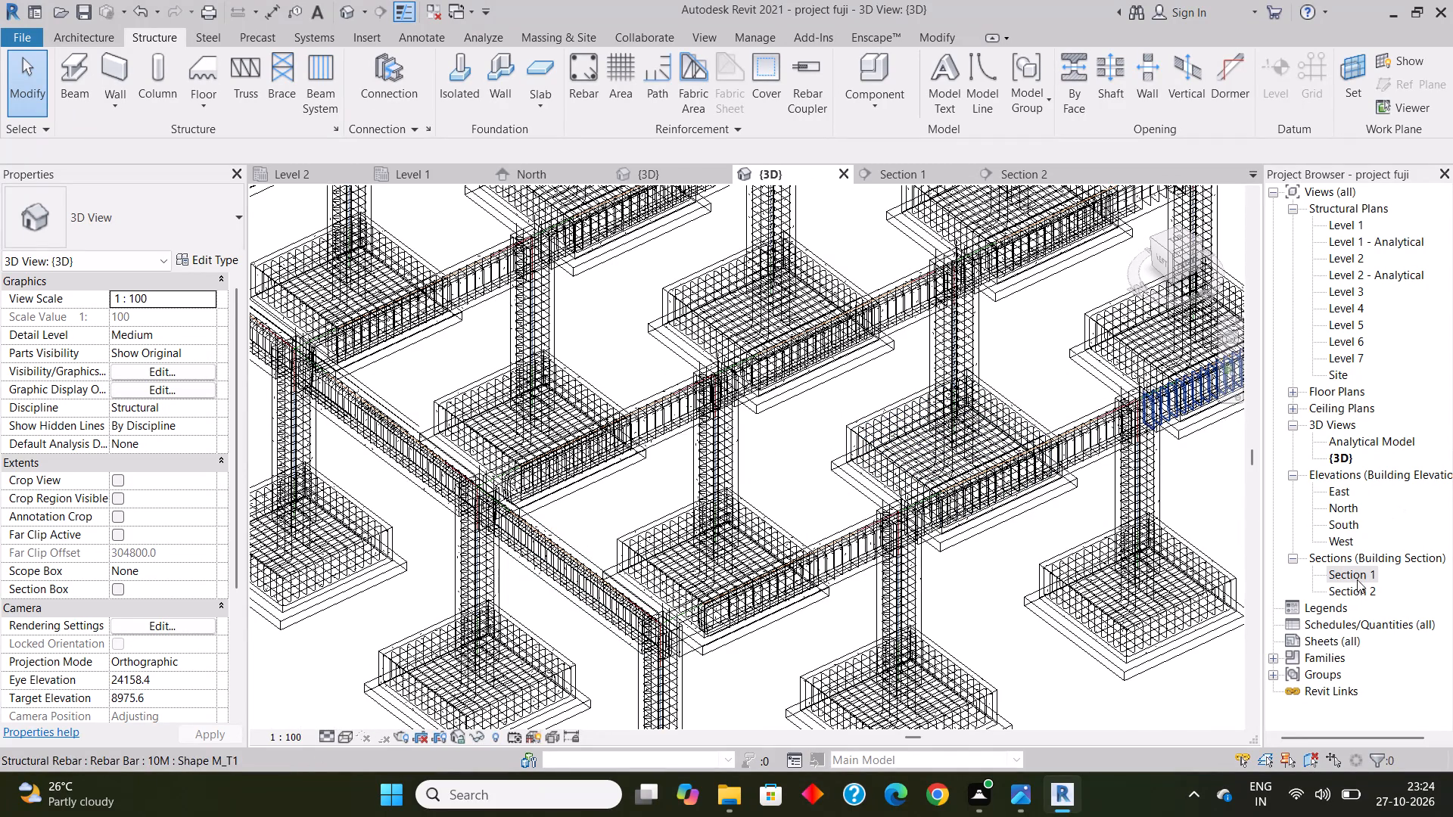
In the Level 2 plan, copy the four reinforced grid A beams between grids 1 and 5 onto grid B, 4345 mm away, with multiple copies enabled.
{"action": "double_click", "coordinate": [1352, 259]}
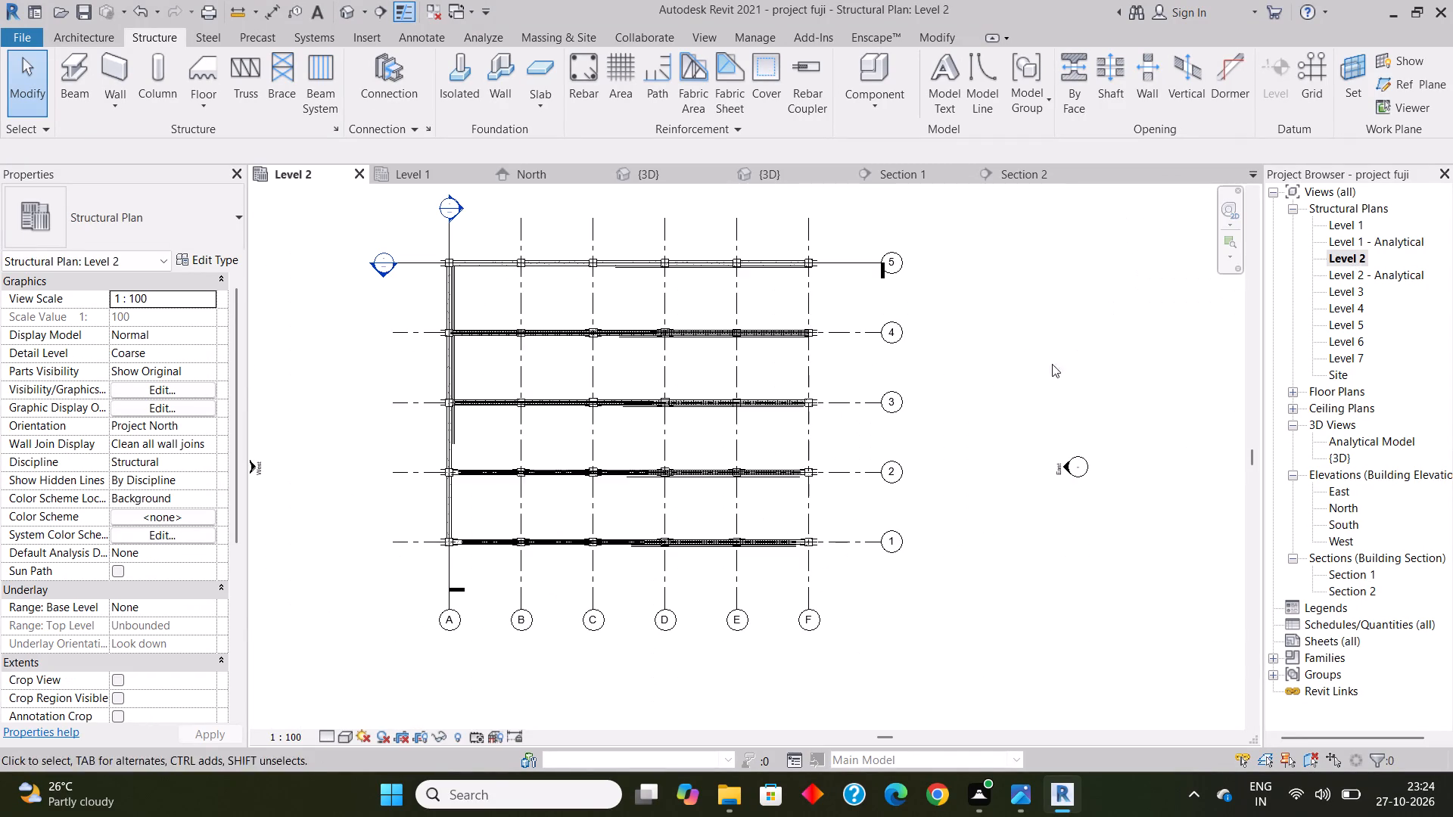
{"action": "middle_click_drag", "start_coordinate": [446, 416], "coordinate": [583, 434]}
{"action": "scroll", "coordinate": [577, 499], "scroll_direction": "up", "scroll_amount": 3}
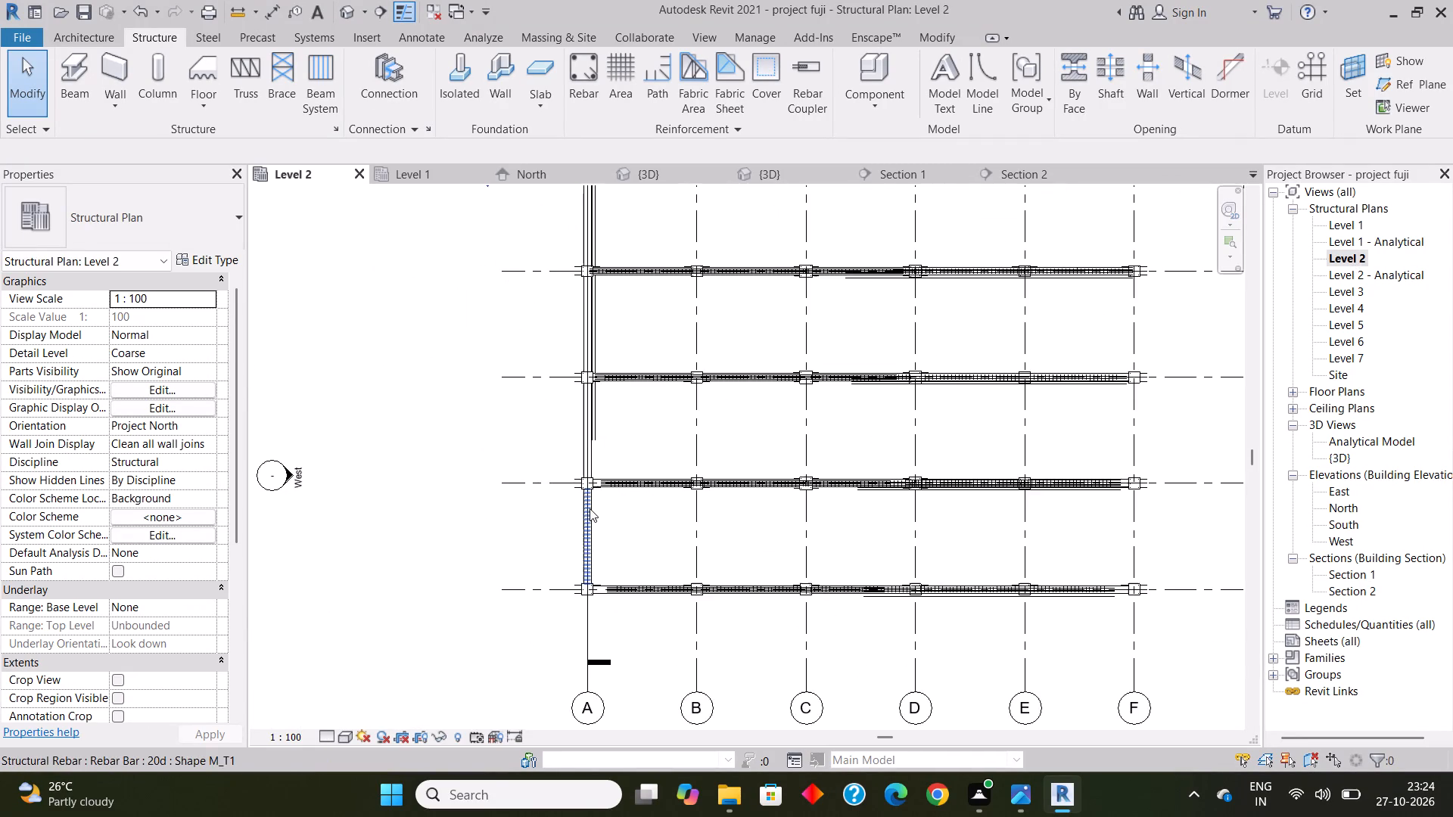
{"action": "scroll", "coordinate": [590, 507], "scroll_direction": "up", "scroll_amount": 5}
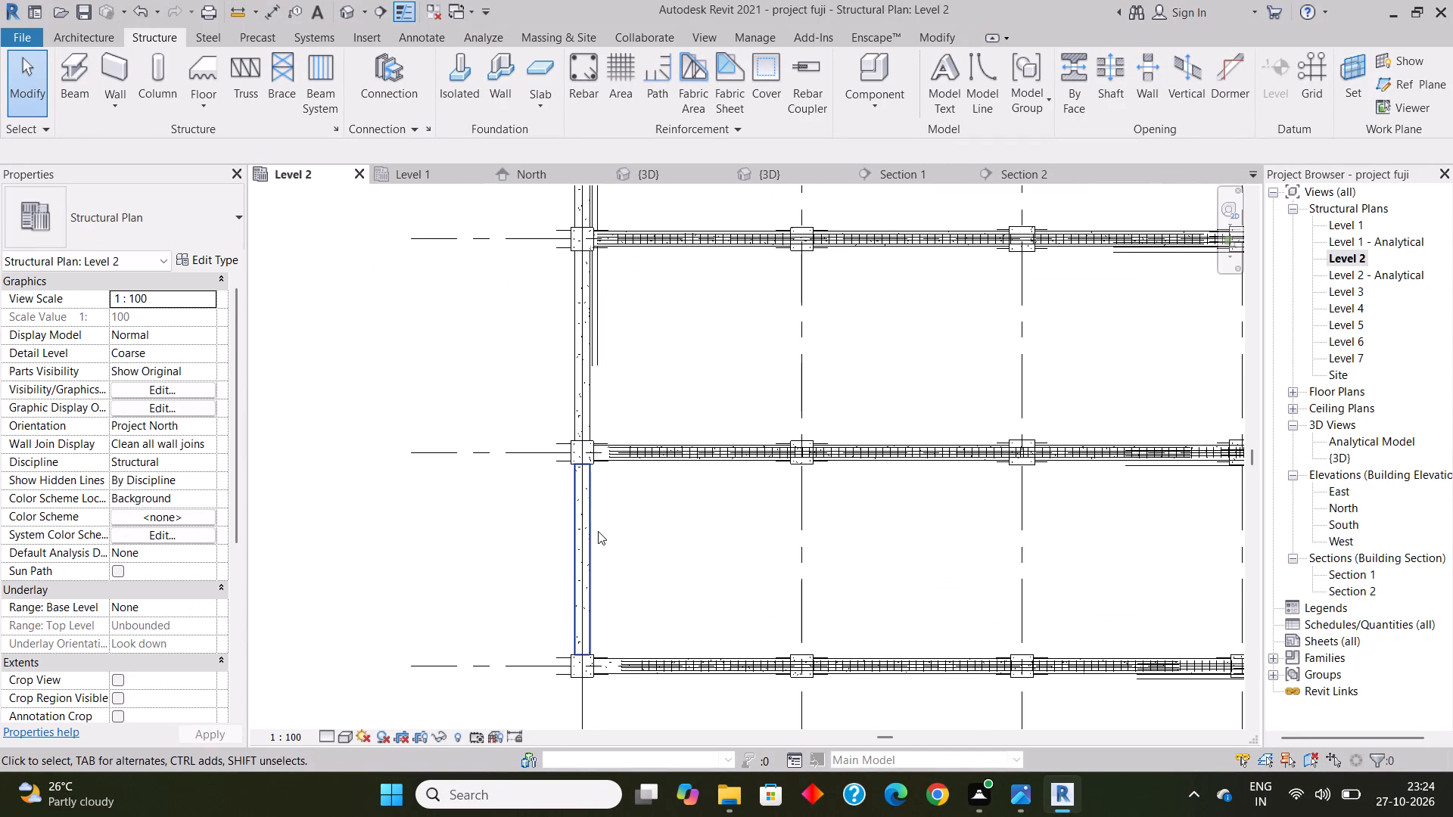
{"action": "left_click", "coordinate": [596, 533]}
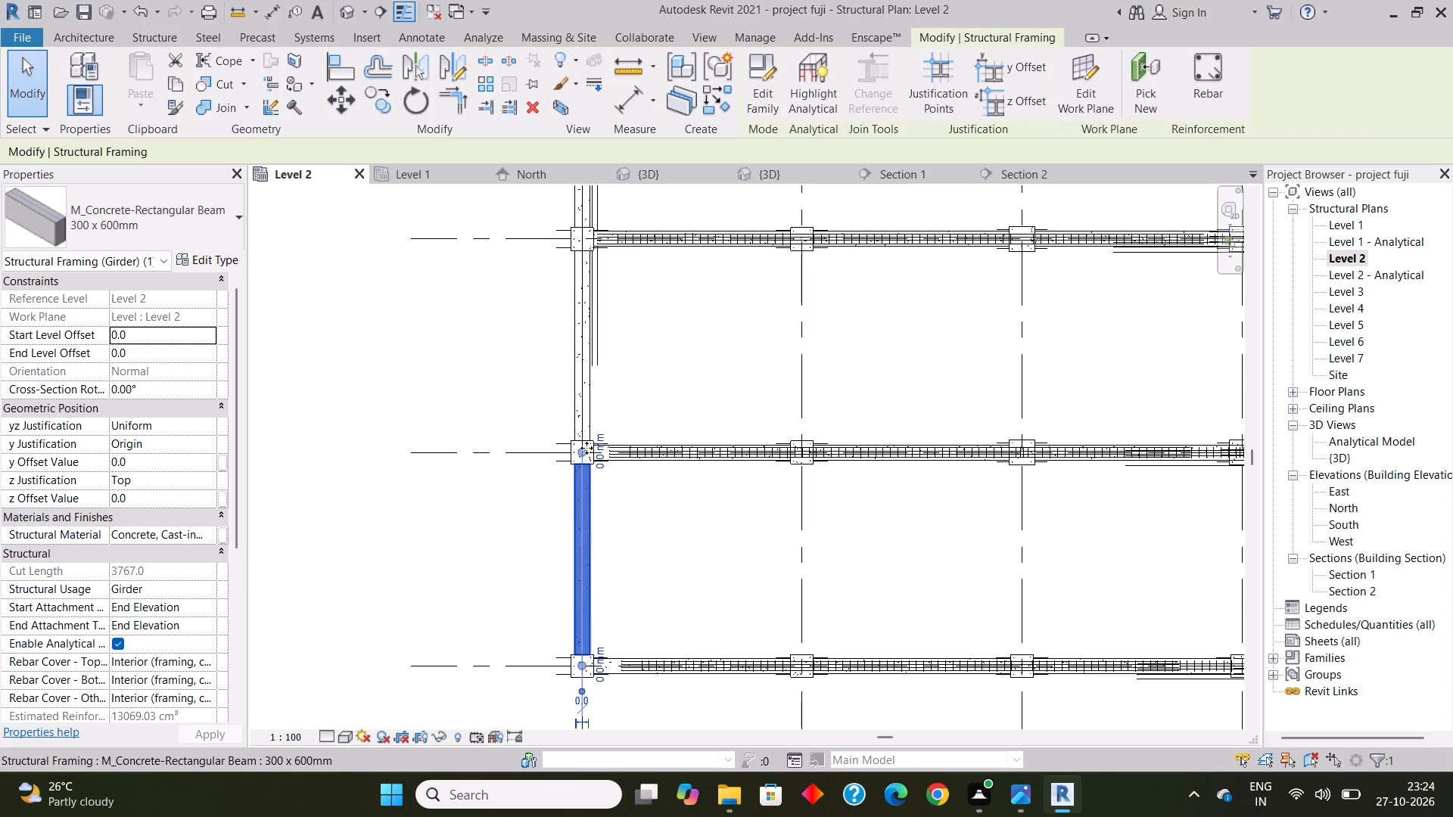
{"action": "left_click", "coordinate": [591, 409], "text": "ctrl"}
{"action": "scroll", "coordinate": [629, 399], "scroll_direction": "down", "scroll_amount": 2}
{"action": "middle_click_drag", "start_coordinate": [629, 405], "coordinate": [637, 667]}
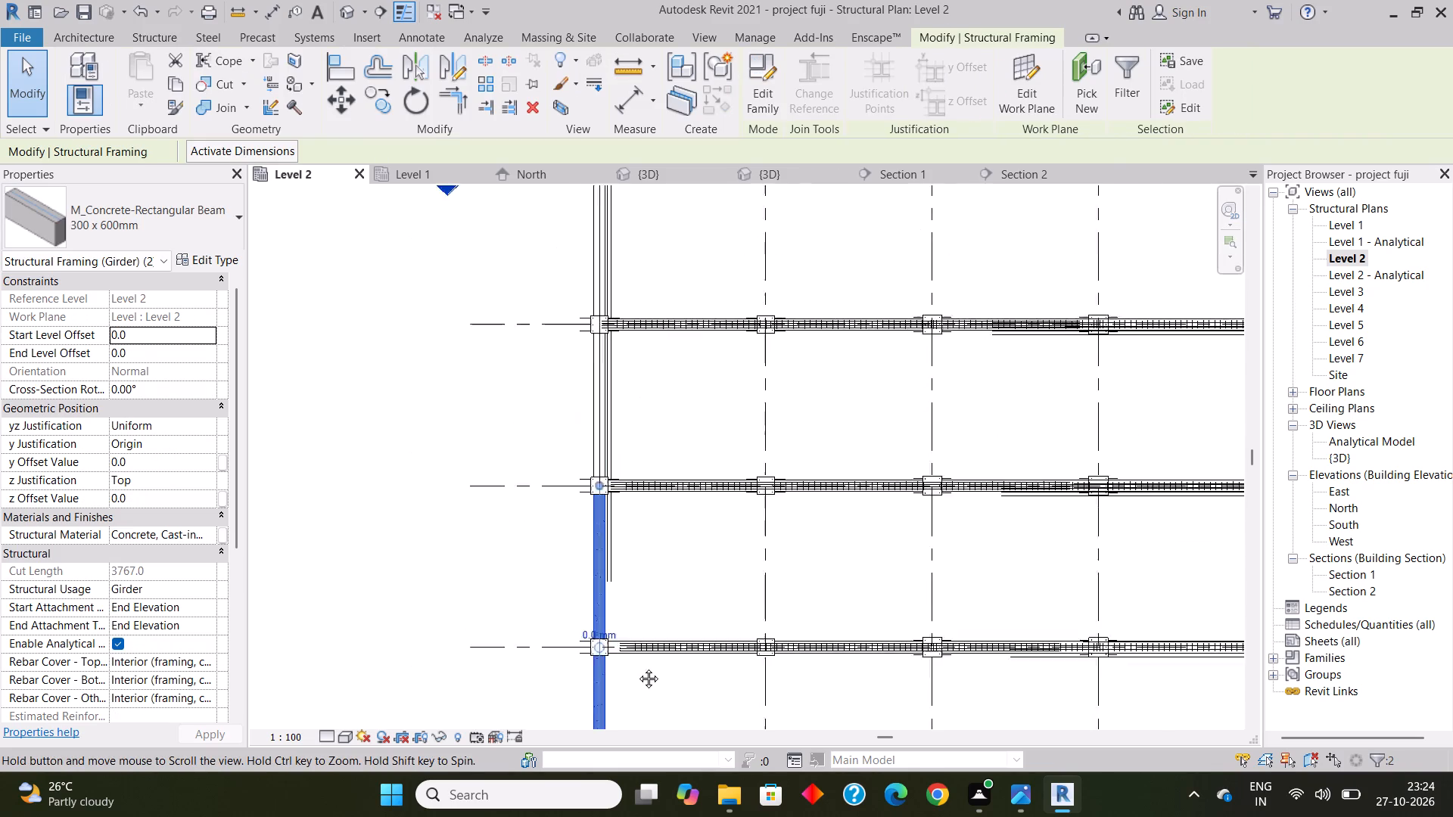
{"action": "middle_click_drag", "start_coordinate": [637, 667], "coordinate": [638, 701]}
{"action": "left_click", "coordinate": [598, 542], "text": "ctrl"}
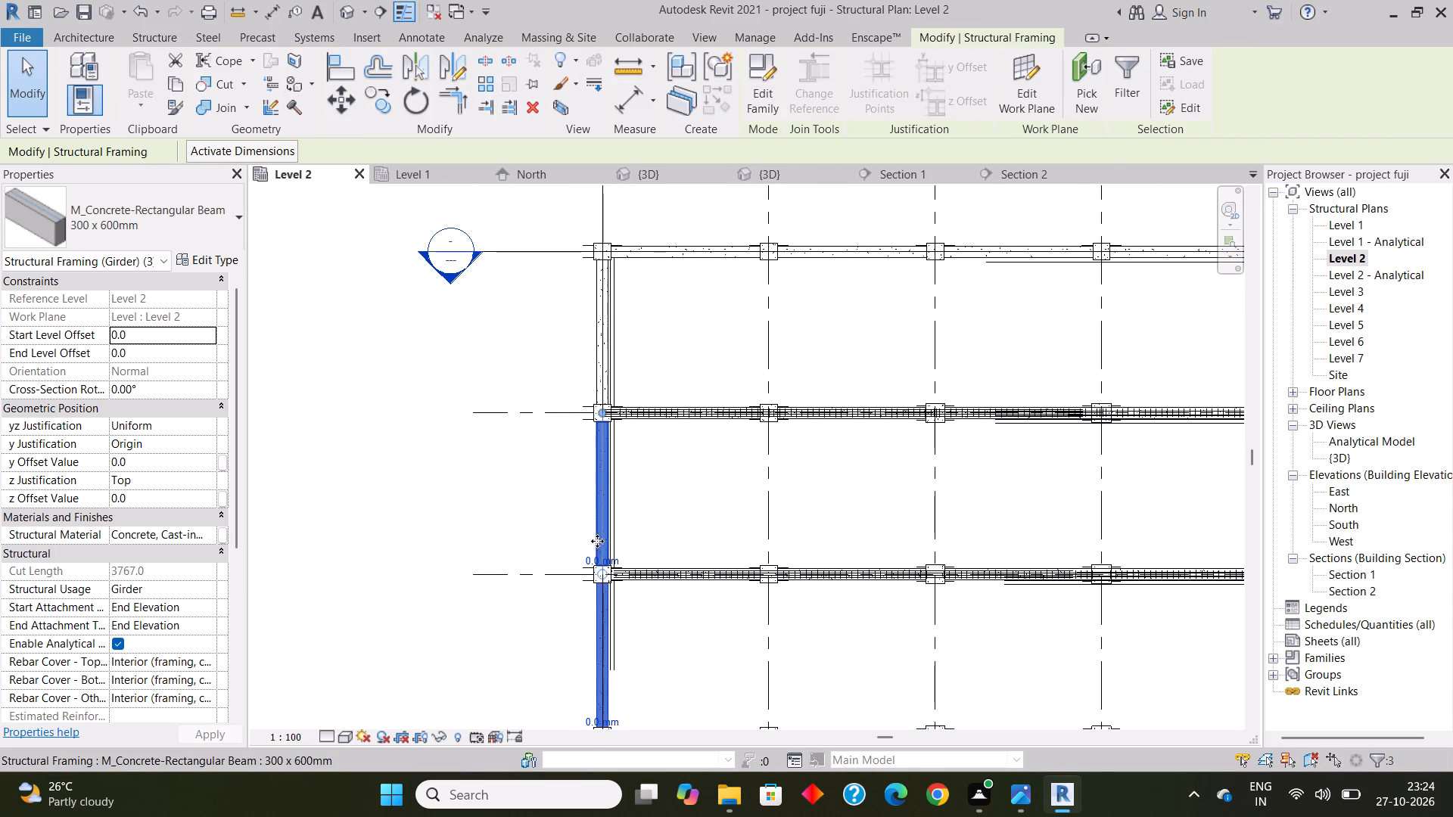
{"action": "left_click", "coordinate": [601, 363], "text": "ctrl"}
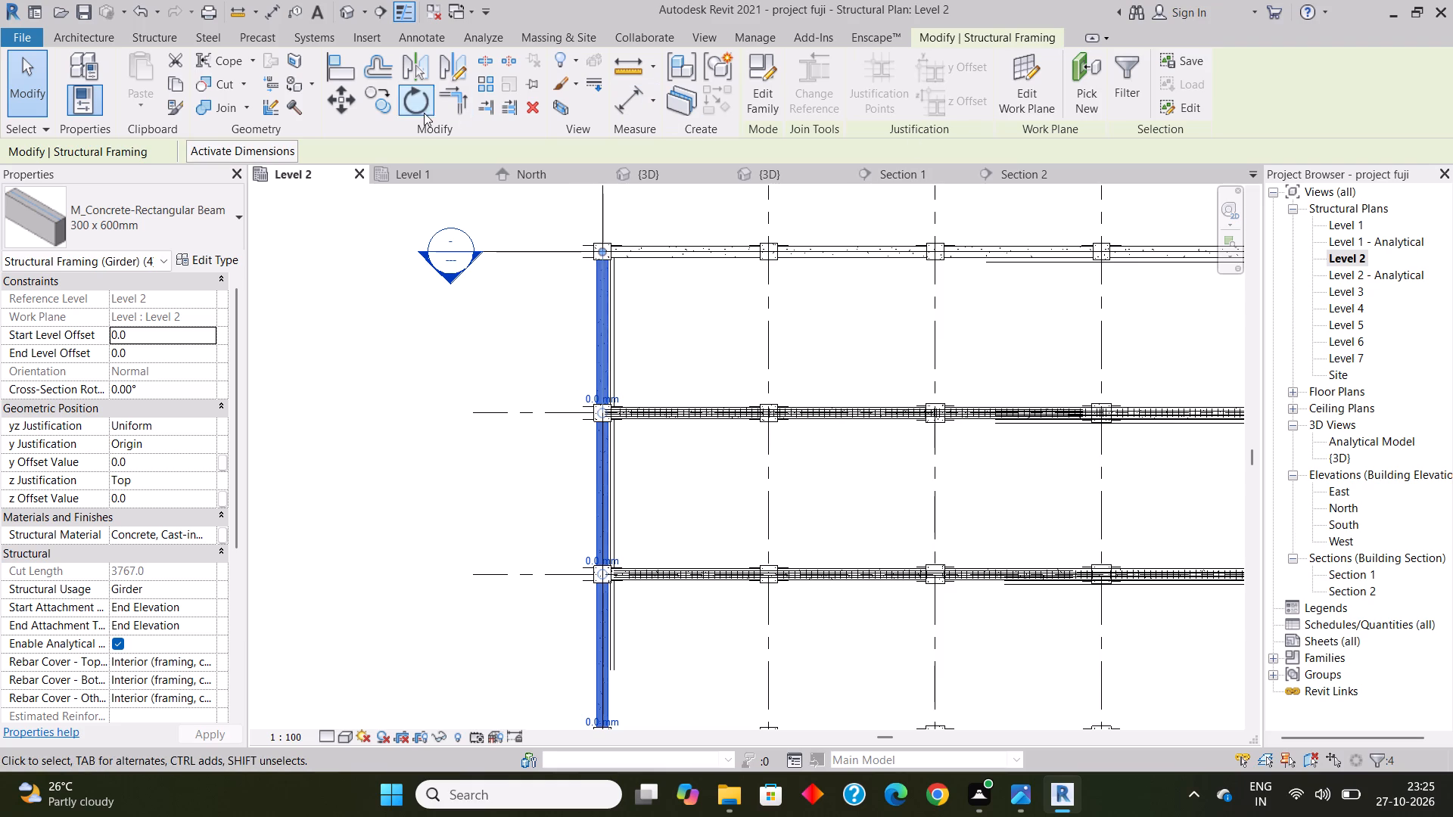
{"action": "left_click", "coordinate": [378, 101]}
{"action": "scroll", "coordinate": [607, 278], "scroll_direction": "up", "scroll_amount": 5}
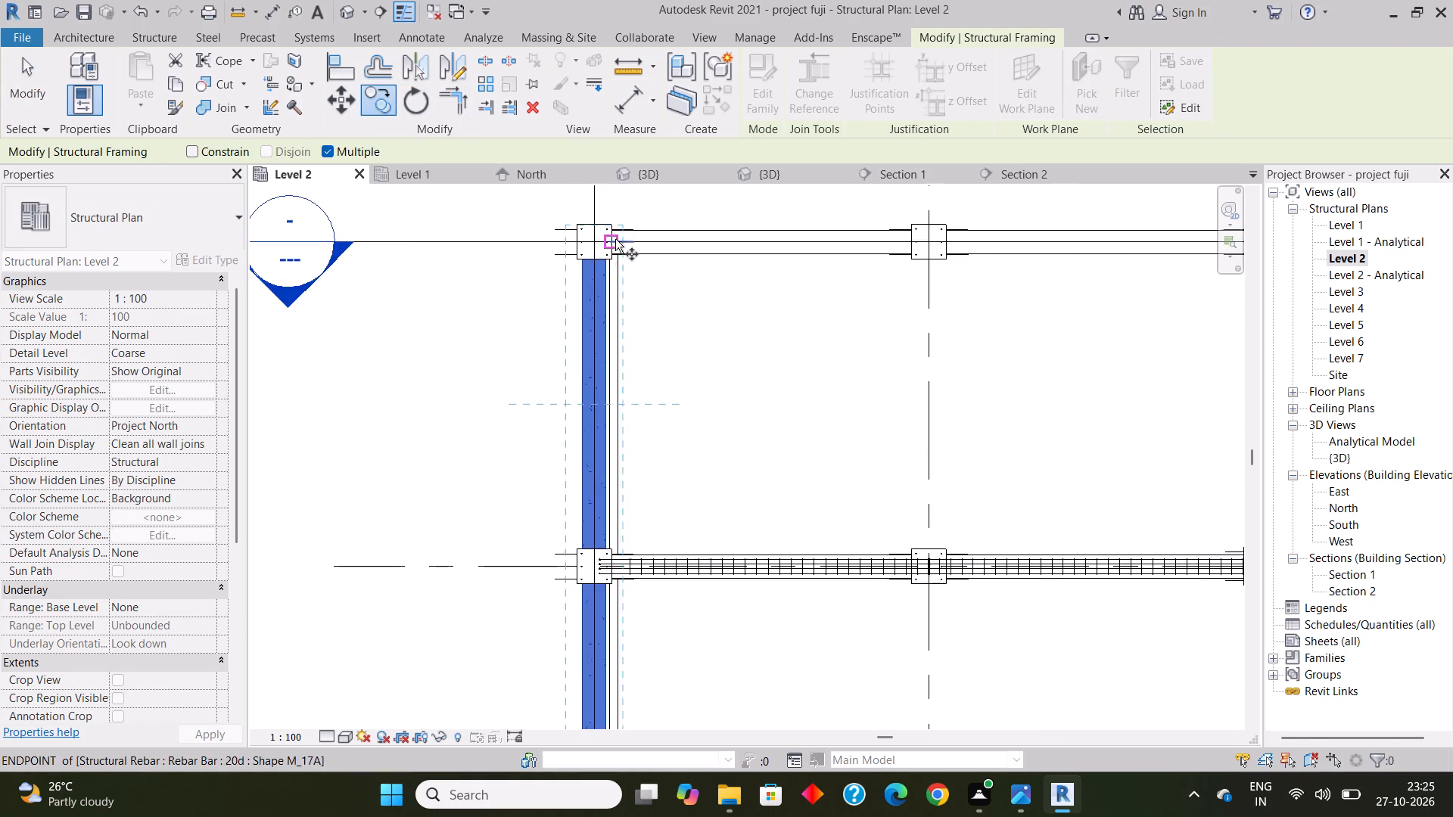
{"action": "scroll", "coordinate": [615, 239], "scroll_direction": "up", "scroll_amount": 3}
{"action": "left_click", "coordinate": [584, 243]}
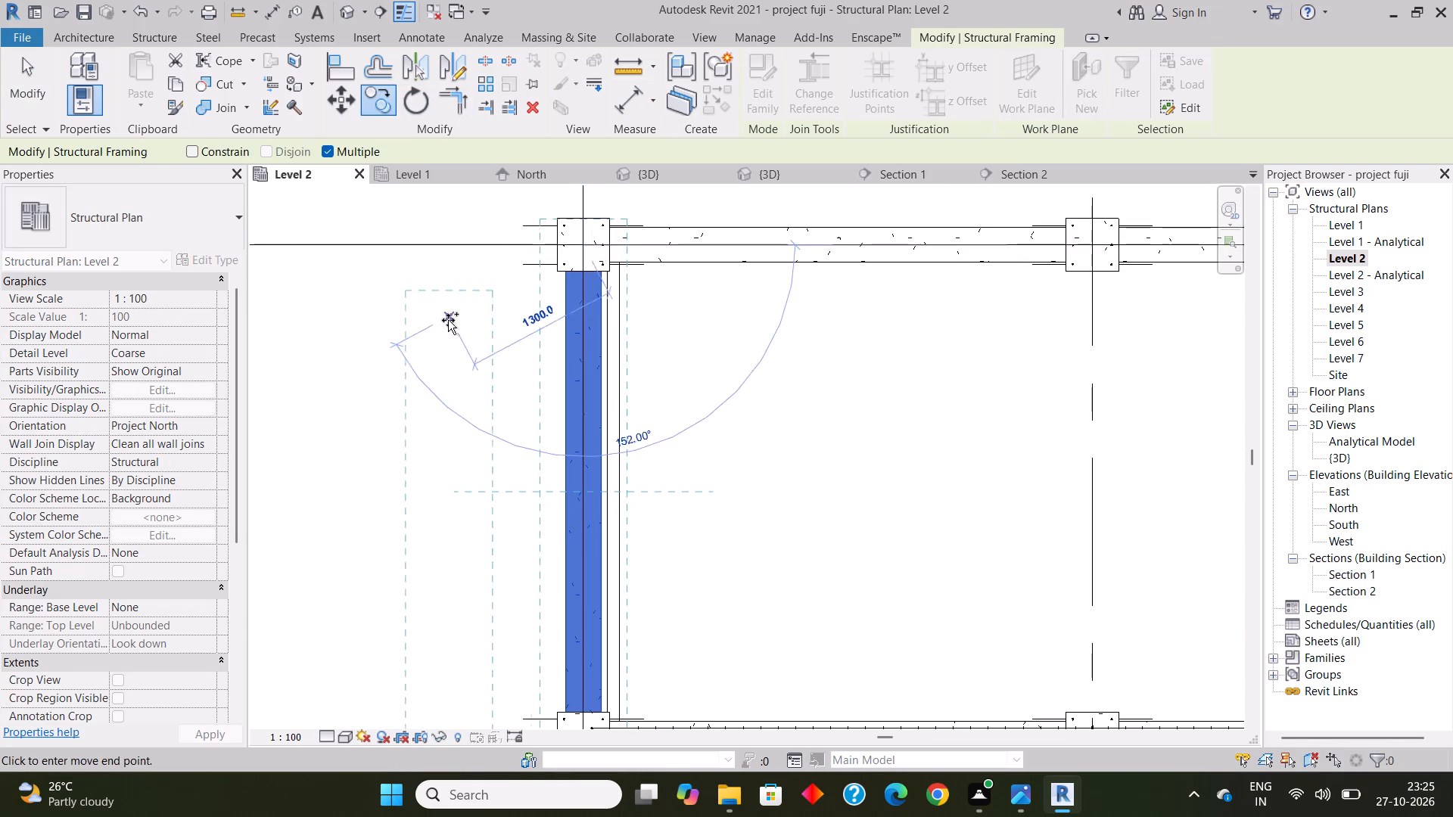
{"action": "scroll", "coordinate": [448, 321], "scroll_direction": "down", "scroll_amount": 5}
{"action": "scroll", "coordinate": [733, 300], "scroll_direction": "up", "scroll_amount": 3}
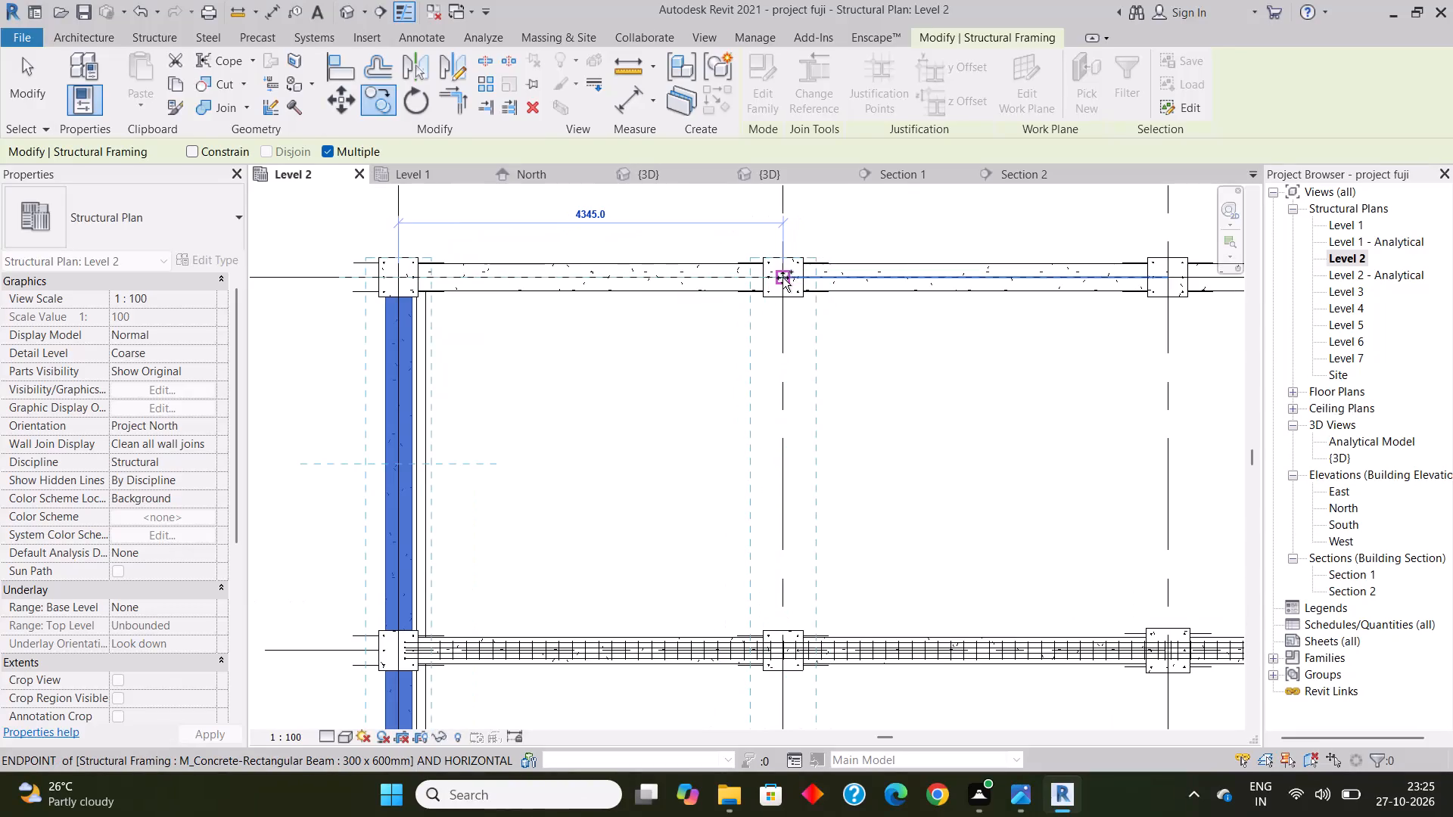
{"action": "left_click", "coordinate": [782, 278]}
Place another copy of the four beams on grid C, 4345 mm from the grid B copy.
{"action": "scroll", "coordinate": [602, 297], "scroll_direction": "down", "scroll_amount": 3}
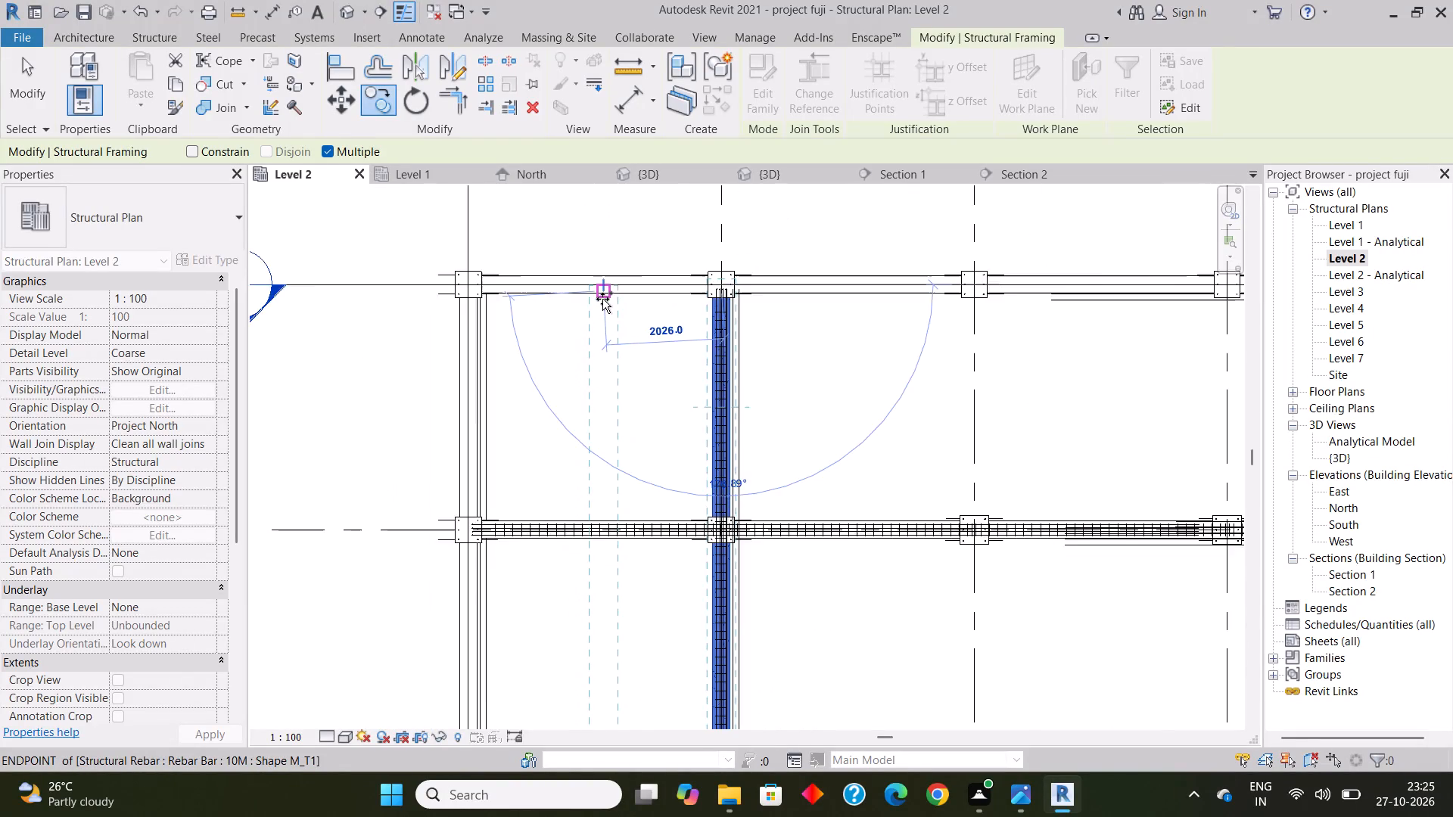
{"action": "scroll", "coordinate": [602, 300], "scroll_direction": "down", "scroll_amount": 5}
{"action": "scroll", "coordinate": [811, 295], "scroll_direction": "up", "scroll_amount": 5}
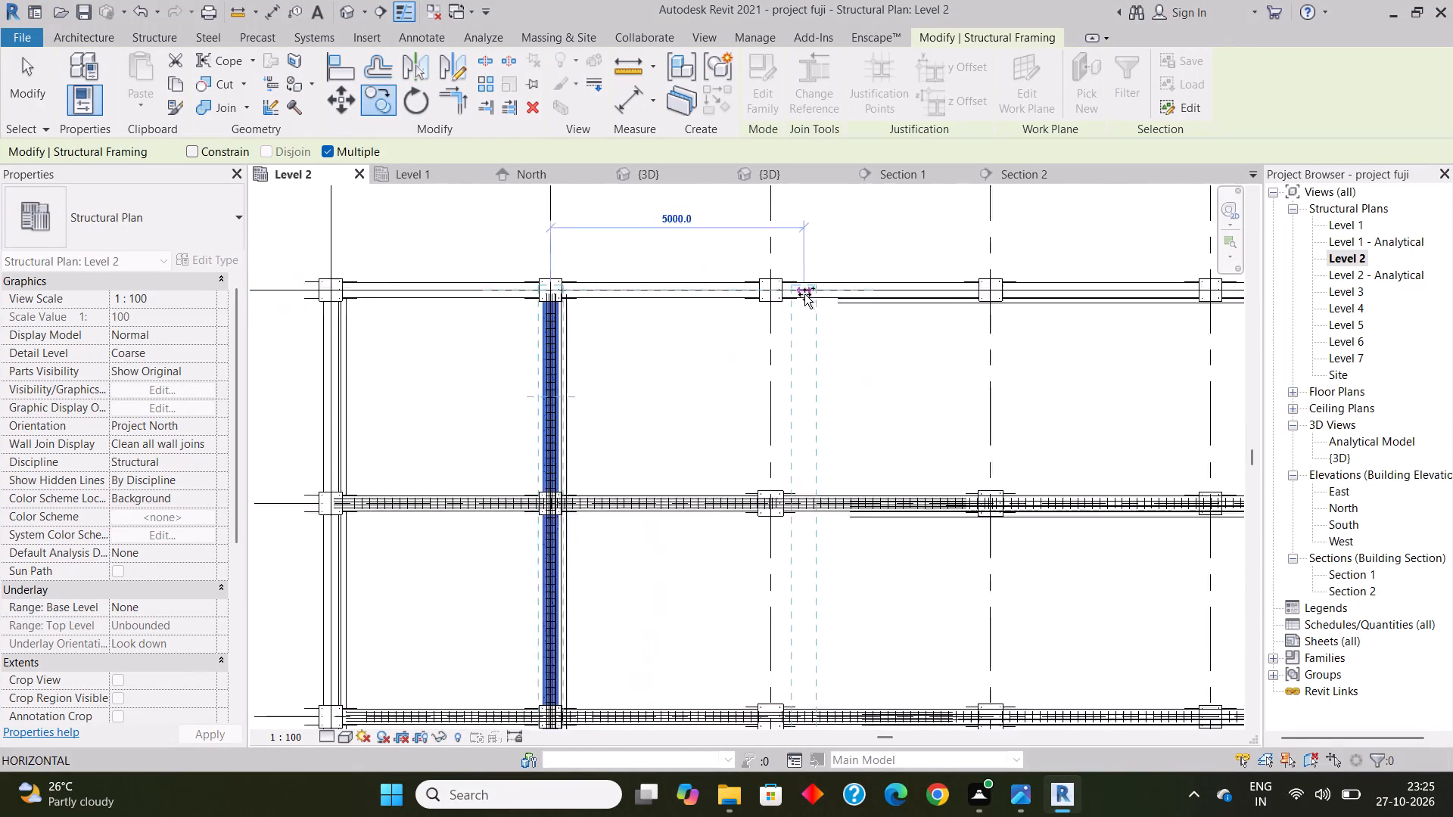
{"action": "scroll", "coordinate": [787, 293], "scroll_direction": "up", "scroll_amount": 5}
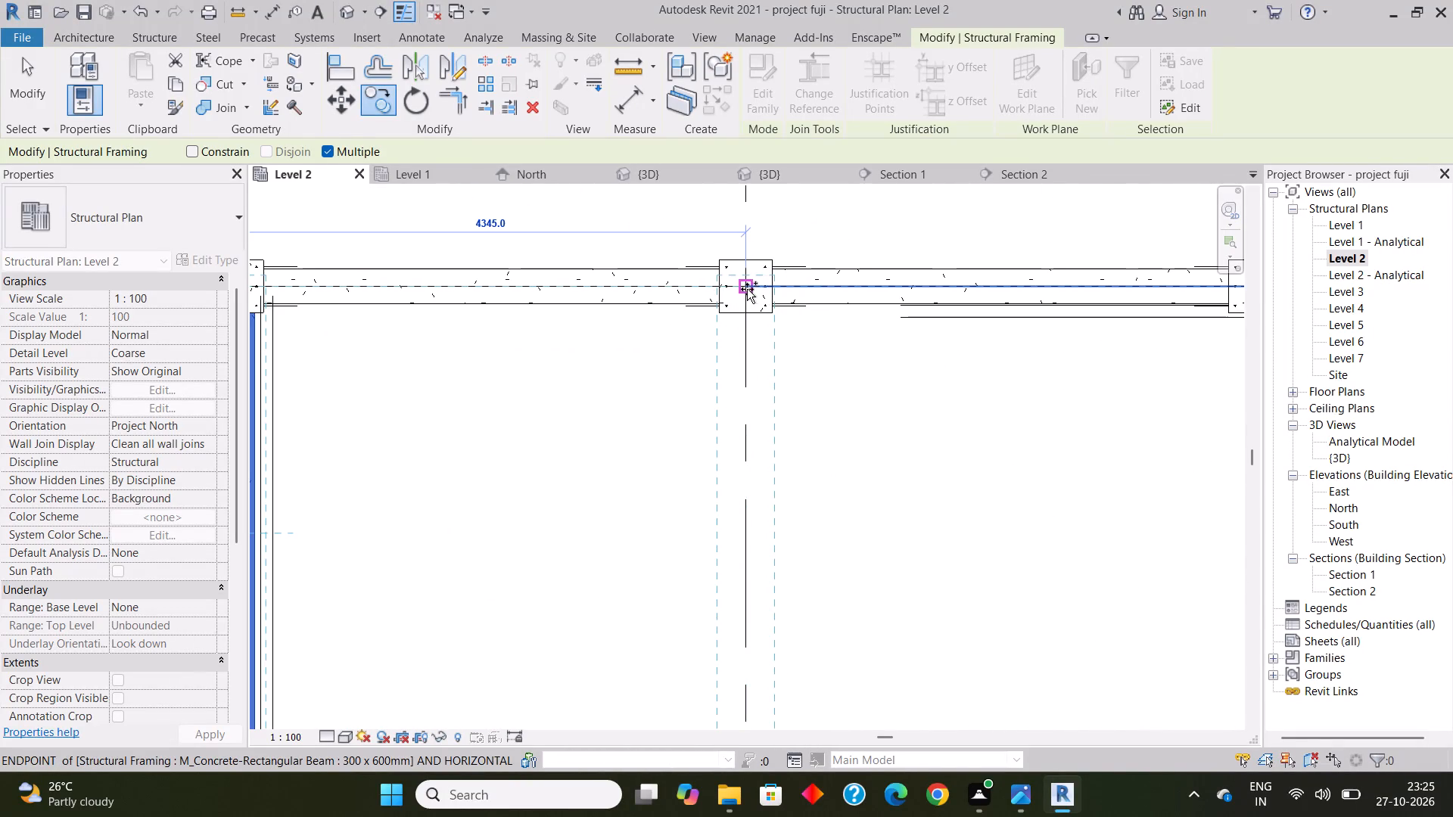
{"action": "left_click", "coordinate": [746, 287]}
Place another copy of the four beams on grid D, 4345 mm from the grid C copy.
{"action": "scroll", "coordinate": [540, 376], "scroll_direction": "down", "scroll_amount": 6}
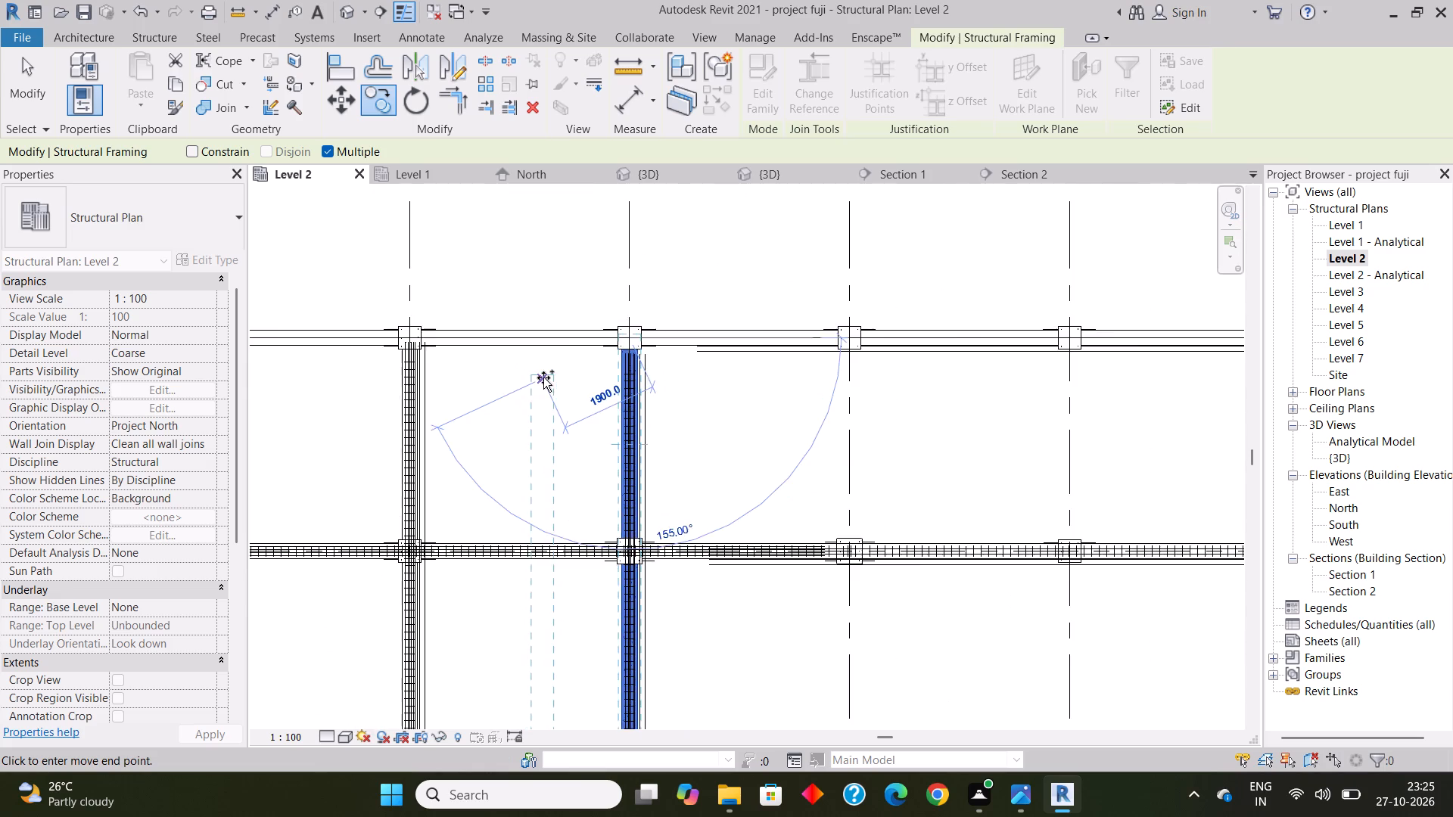
{"action": "scroll", "coordinate": [543, 377], "scroll_direction": "down", "scroll_amount": 3}
{"action": "scroll", "coordinate": [665, 451], "scroll_direction": "up", "scroll_amount": 4}
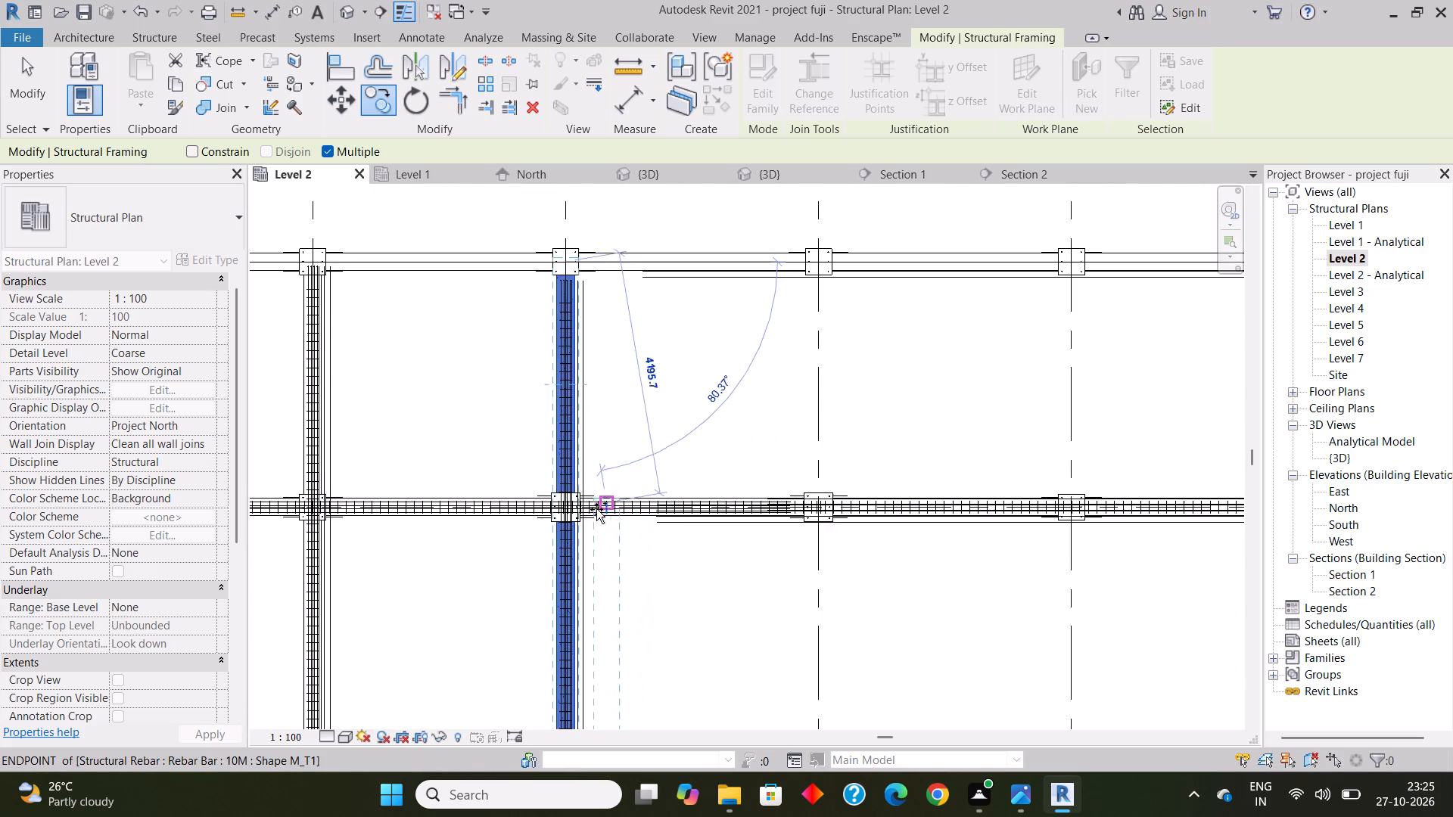
{"action": "scroll", "coordinate": [596, 509], "scroll_direction": "up", "scroll_amount": 3}
{"action": "scroll", "coordinate": [596, 509], "scroll_direction": "down", "scroll_amount": 6}
{"action": "scroll", "coordinate": [723, 383], "scroll_direction": "up", "scroll_amount": 7}
{"action": "scroll", "coordinate": [767, 325], "scroll_direction": "up", "scroll_amount": 2}
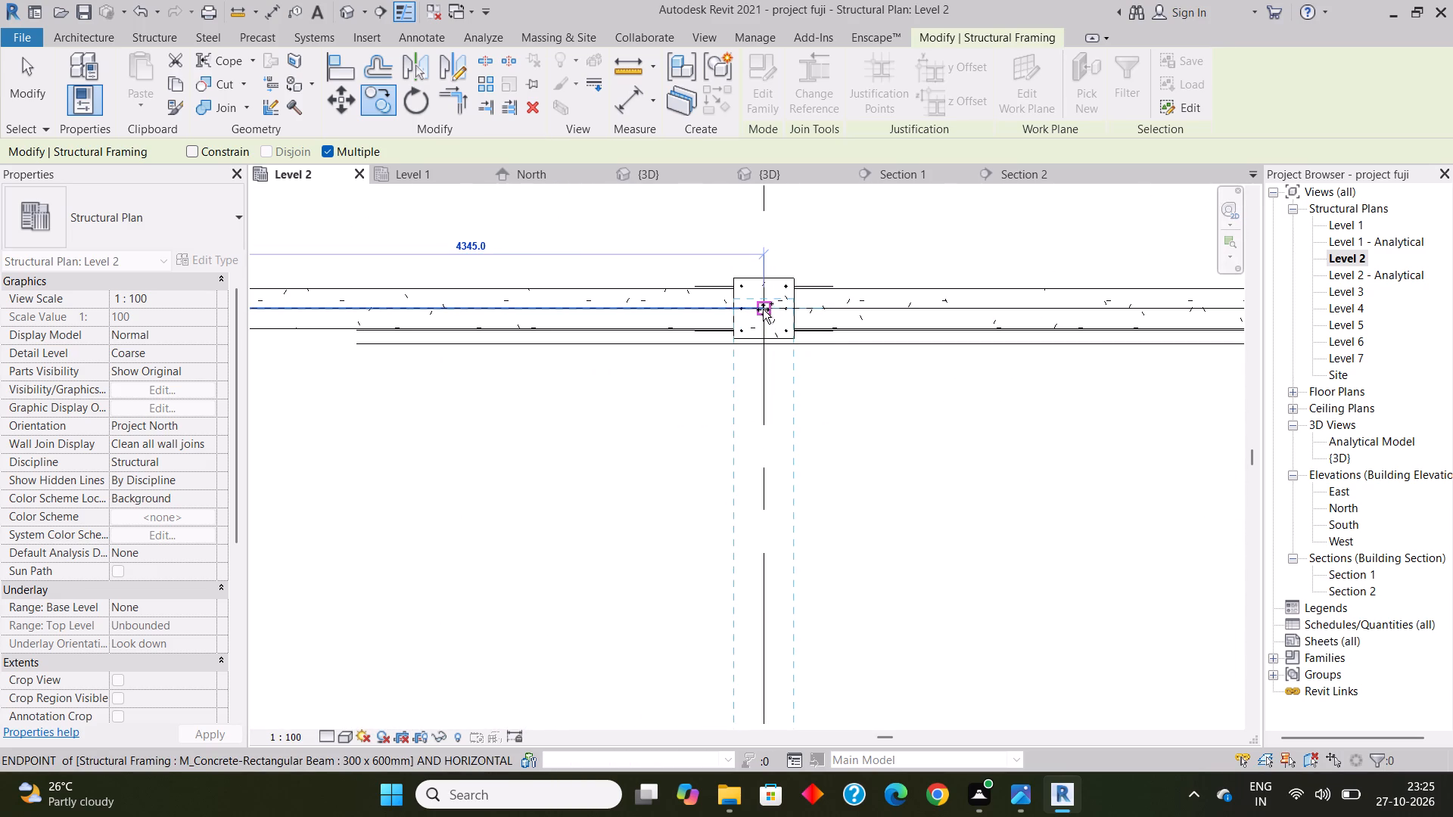
{"action": "left_click", "coordinate": [763, 309]}
Place another copy of the four beams on grid E, 4345 mm from the grid D copy.
{"action": "scroll", "coordinate": [562, 365], "scroll_direction": "down", "scroll_amount": 8}
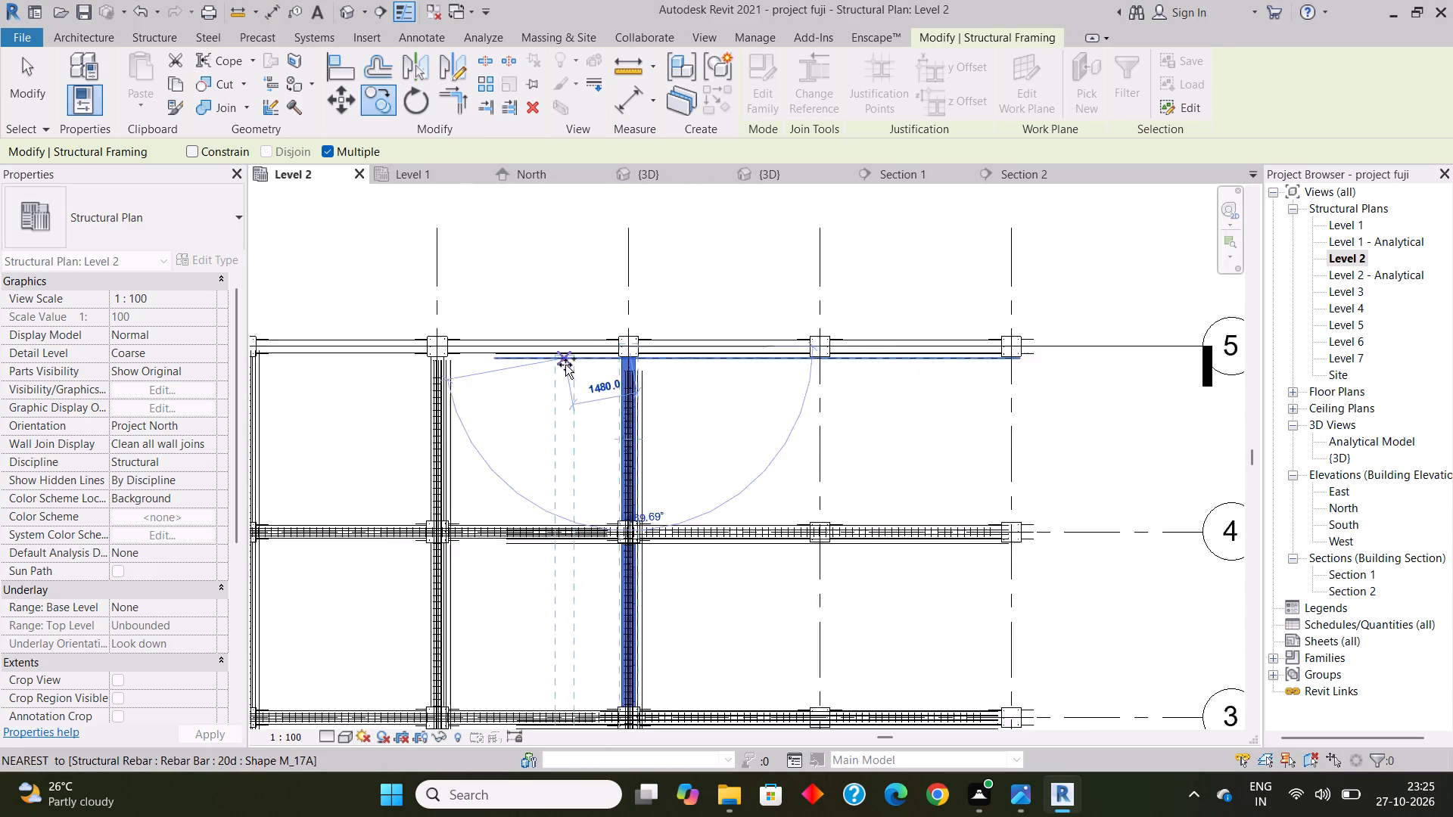
{"action": "scroll", "coordinate": [565, 365], "scroll_direction": "down", "scroll_amount": 2}
{"action": "scroll", "coordinate": [797, 340], "scroll_direction": "up", "scroll_amount": 9}
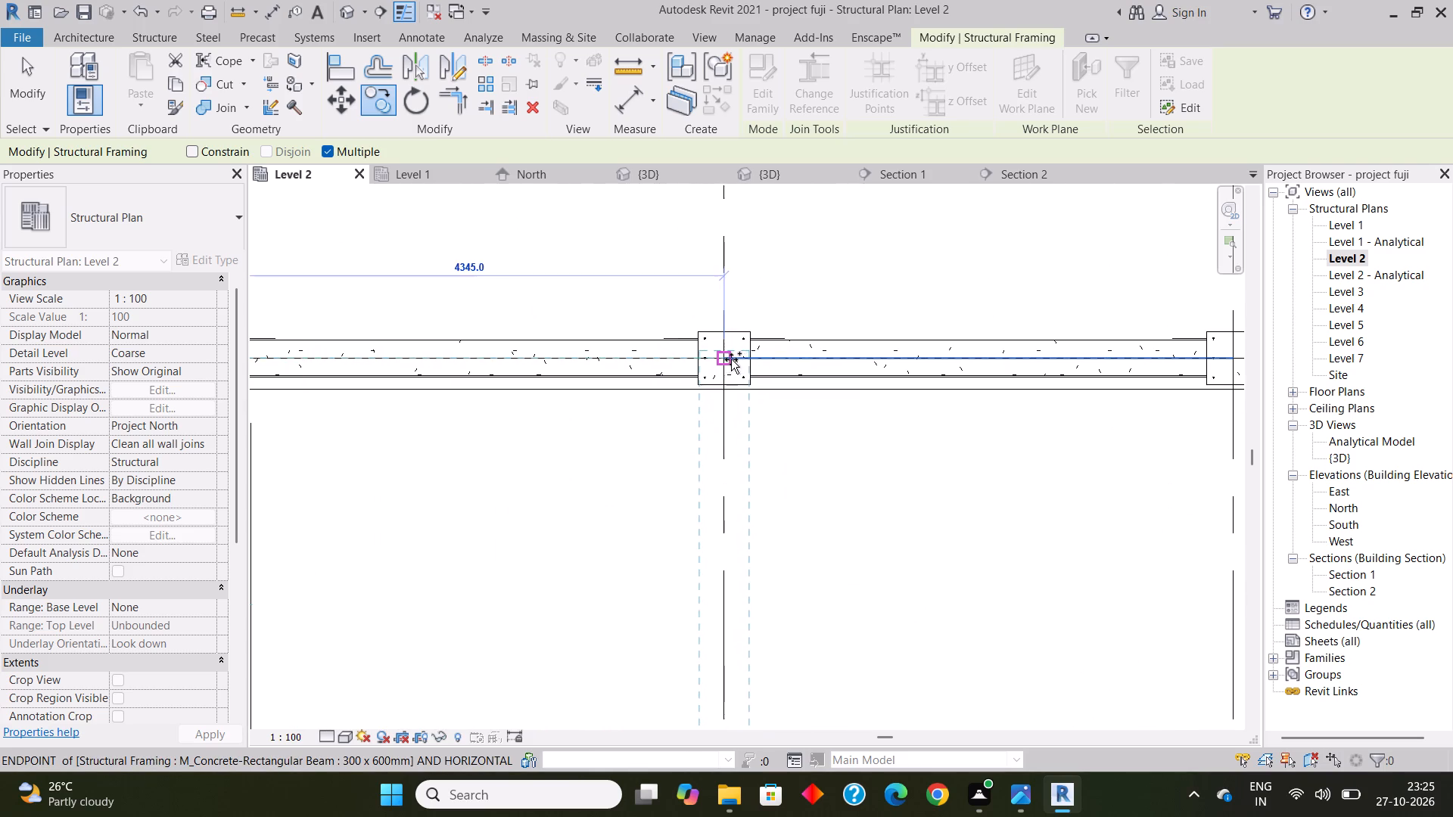
{"action": "left_click", "coordinate": [725, 357]}
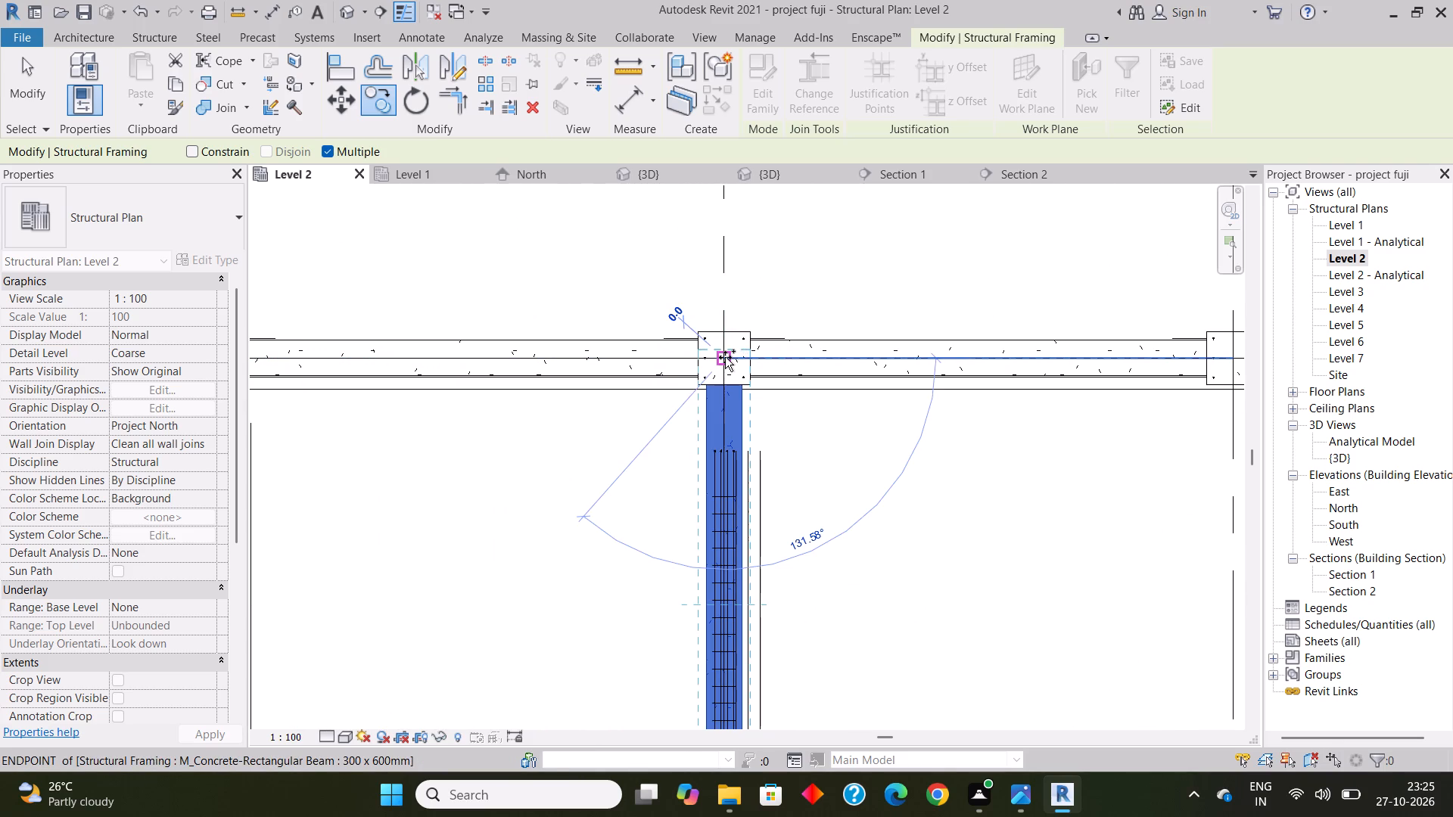
Place another copy of the four beams on grid F, 4345 mm from the grid E copy.
{"action": "scroll", "coordinate": [515, 398], "scroll_direction": "down", "scroll_amount": 3}
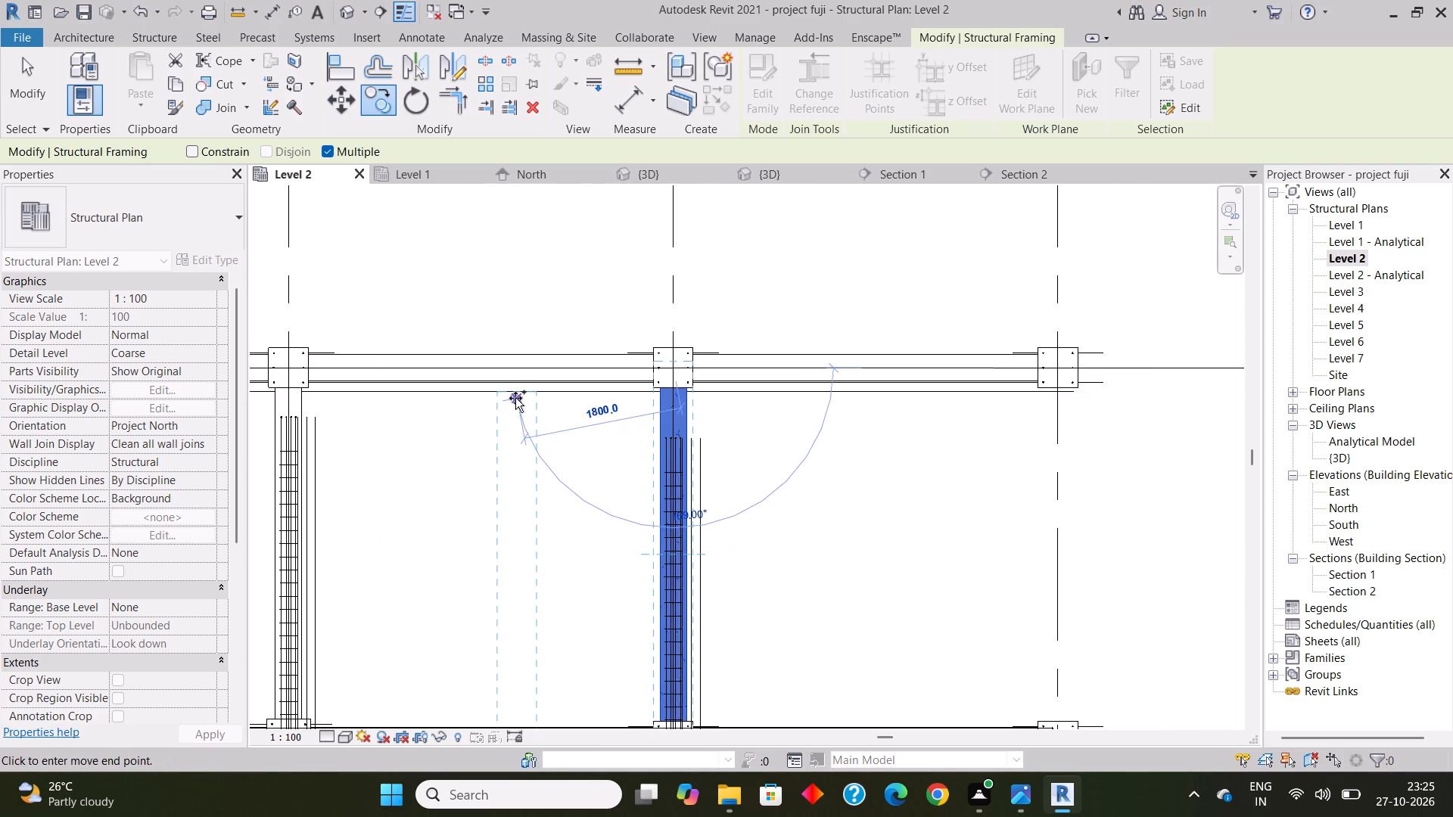
{"action": "scroll", "coordinate": [515, 398], "scroll_direction": "down", "scroll_amount": 2}
{"action": "scroll", "coordinate": [846, 383], "scroll_direction": "up", "scroll_amount": 5}
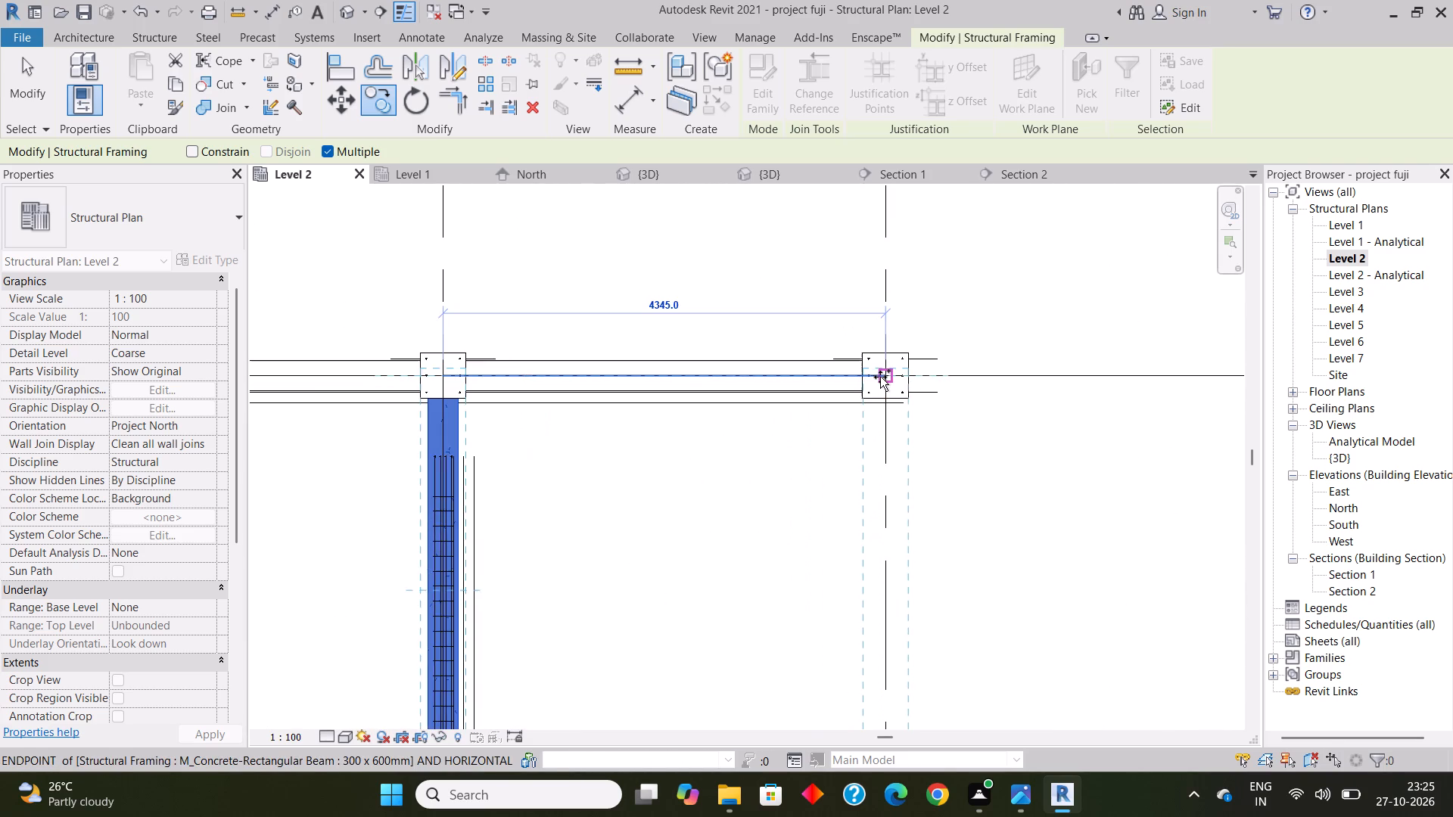
{"action": "left_click", "coordinate": [887, 375]}
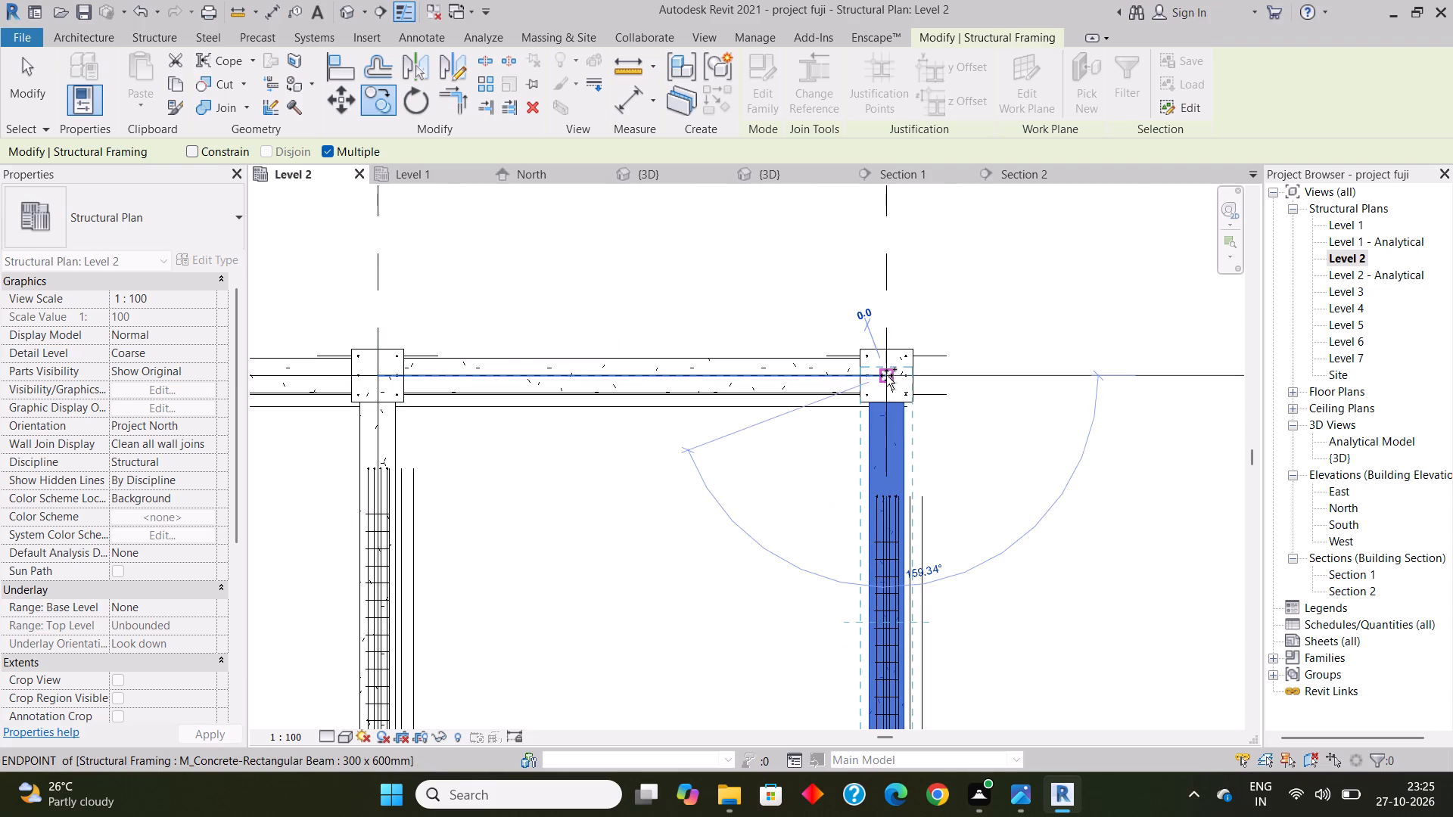
End the copying and examine the copied beams and their reinforcement across the frame in the 3D view.
{"action": "scroll", "coordinate": [709, 386], "scroll_direction": "down", "scroll_amount": 13}
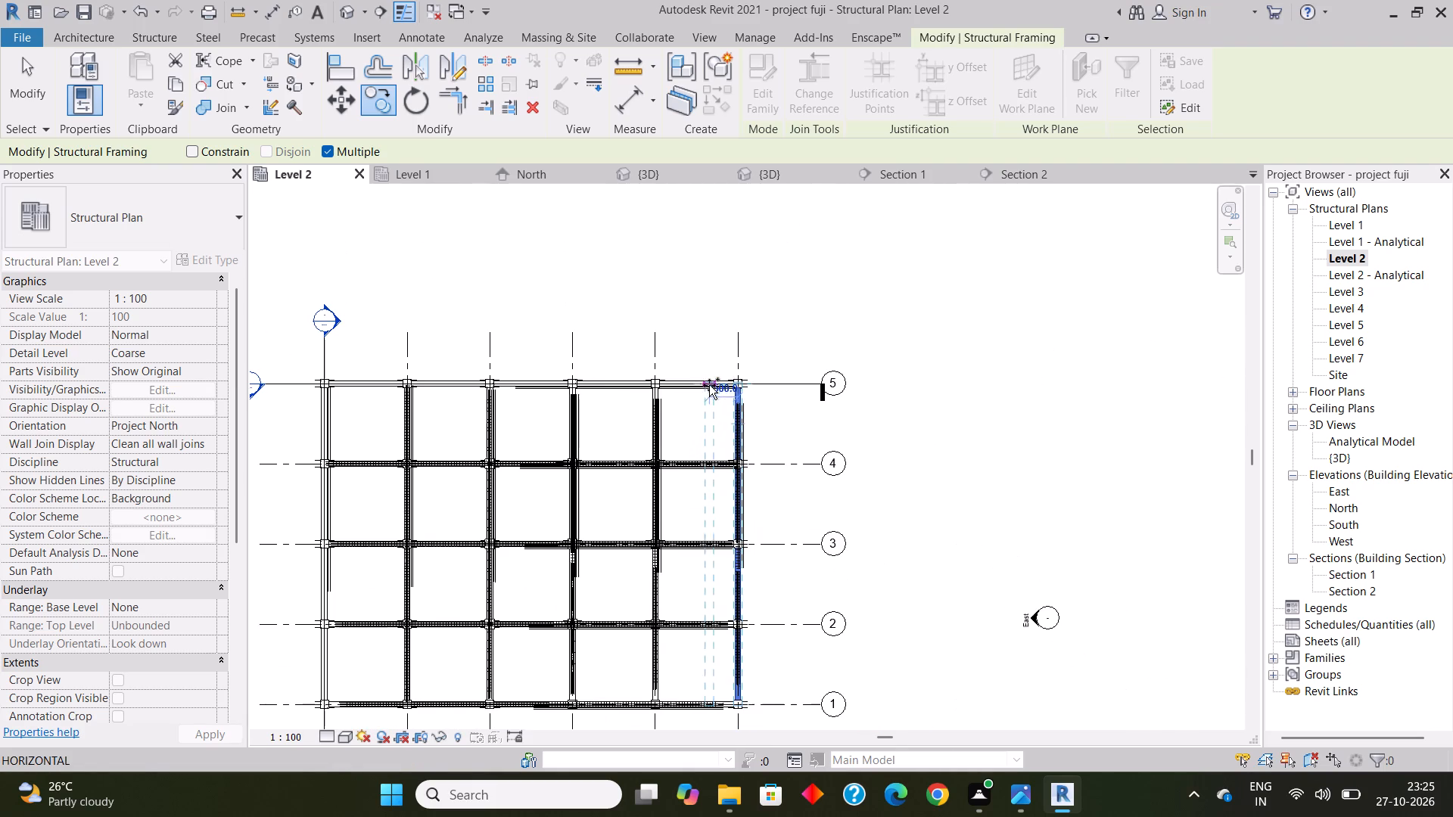
{"action": "middle_click_drag", "start_coordinate": [591, 510], "coordinate": [700, 418]}
{"action": "key", "text": "Escape"}
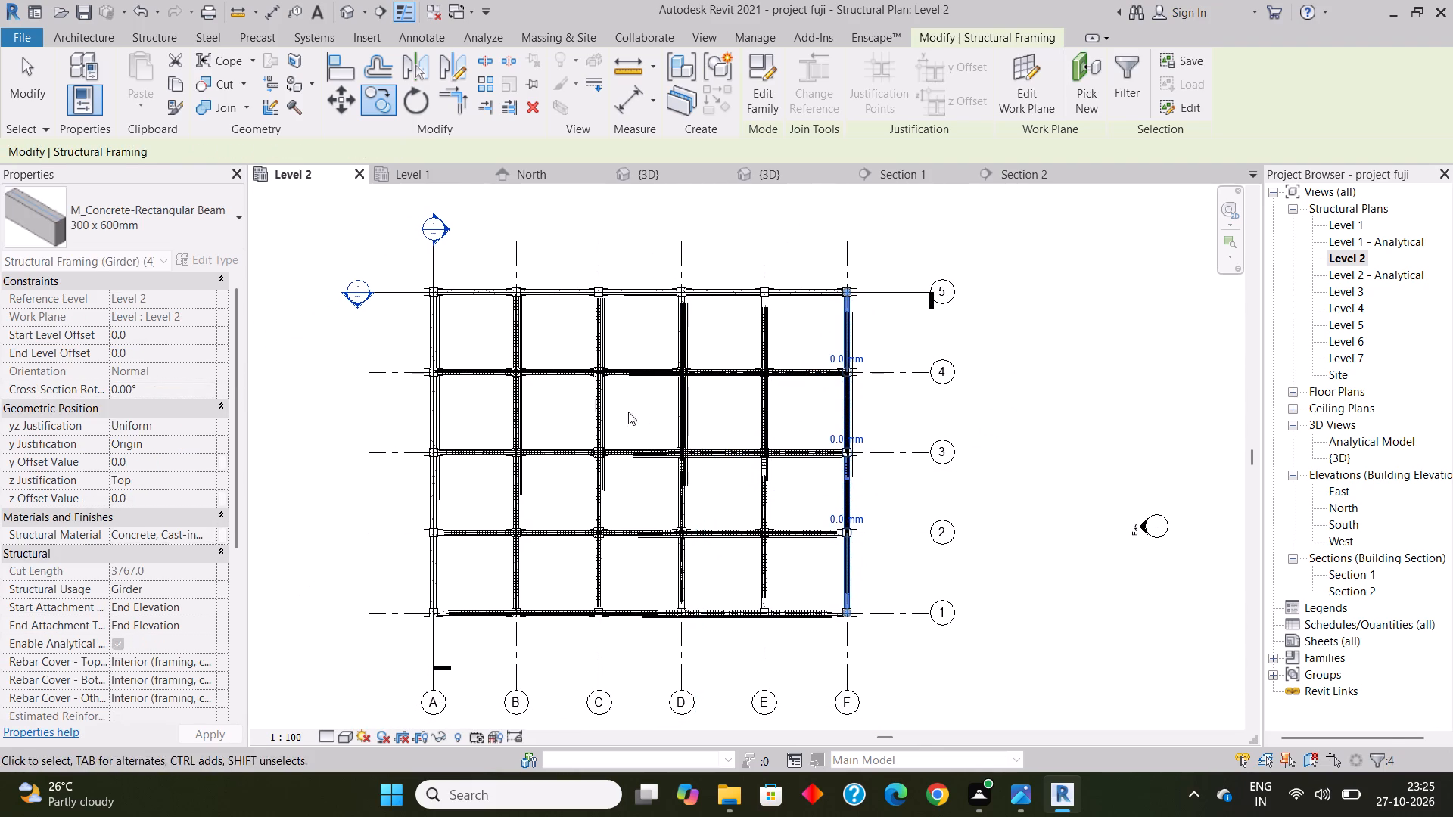
{"action": "key", "text": "Escape"}
{"action": "left_click", "coordinate": [344, 7]}
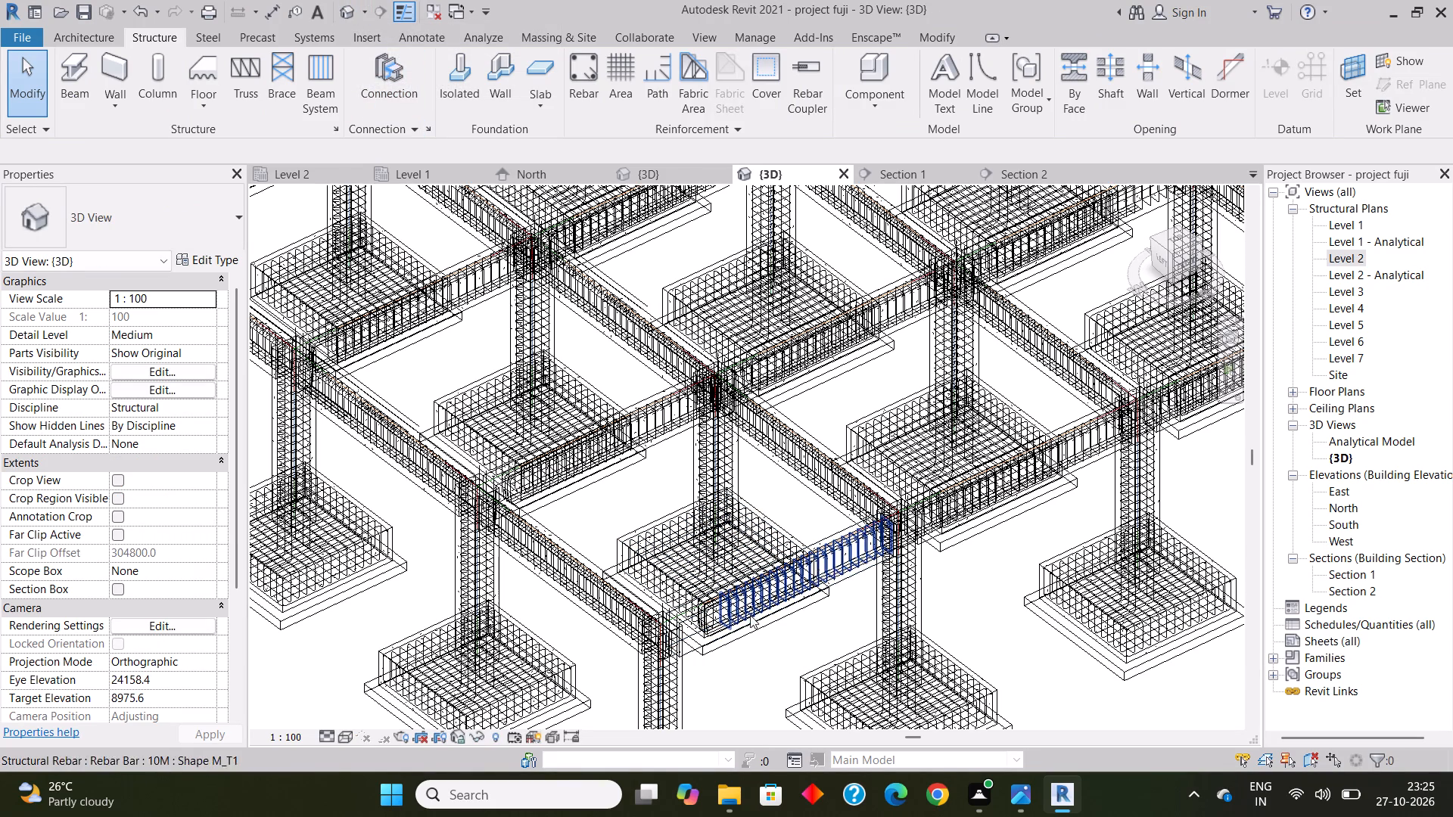
{"action": "scroll", "coordinate": [674, 657], "scroll_direction": "up", "scroll_amount": 5}
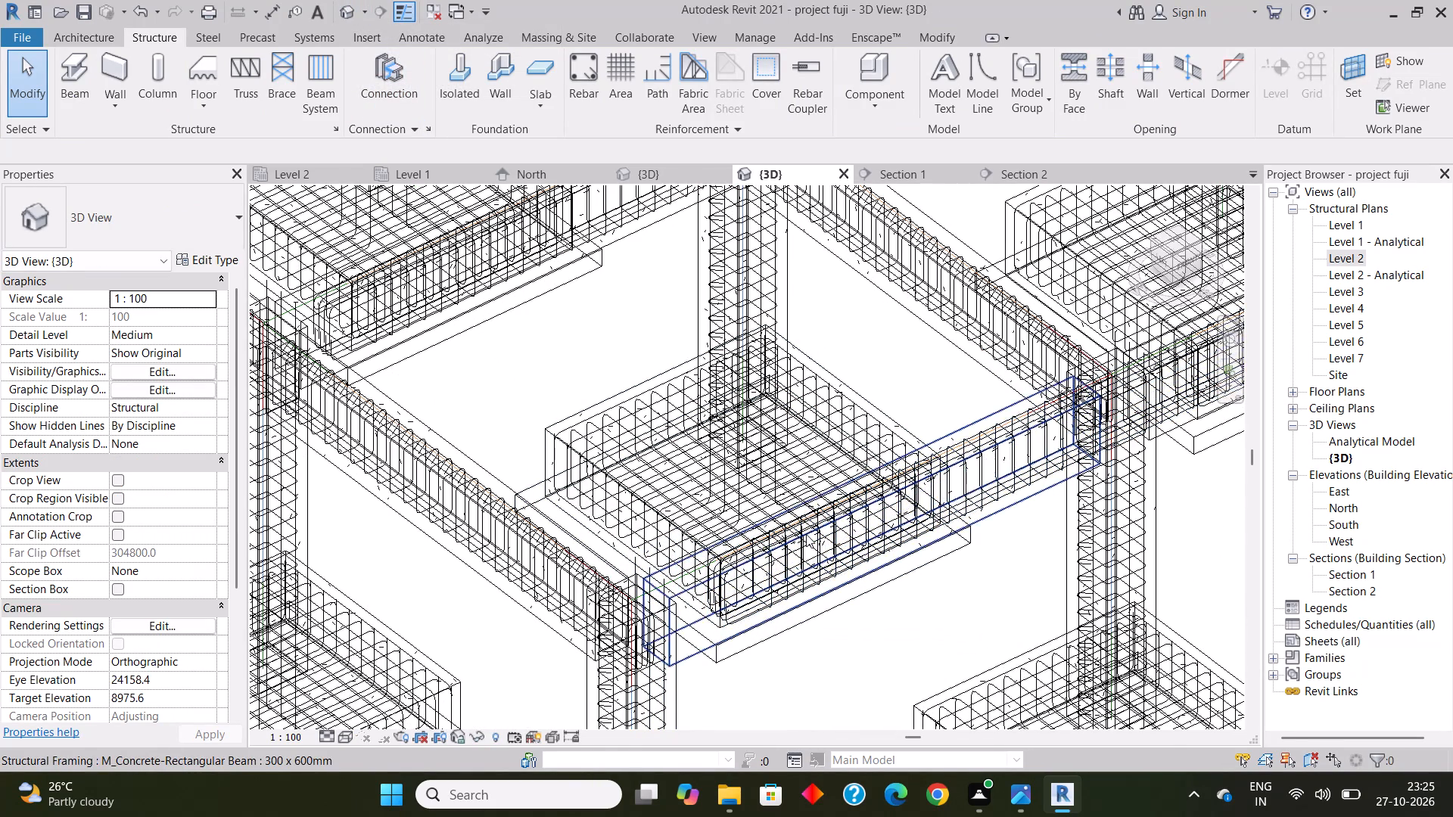
{"action": "scroll", "coordinate": [806, 534], "scroll_direction": "down", "scroll_amount": 2}
{"action": "middle_click_drag", "start_coordinate": [805, 545], "coordinate": [718, 542], "text": "shift"}
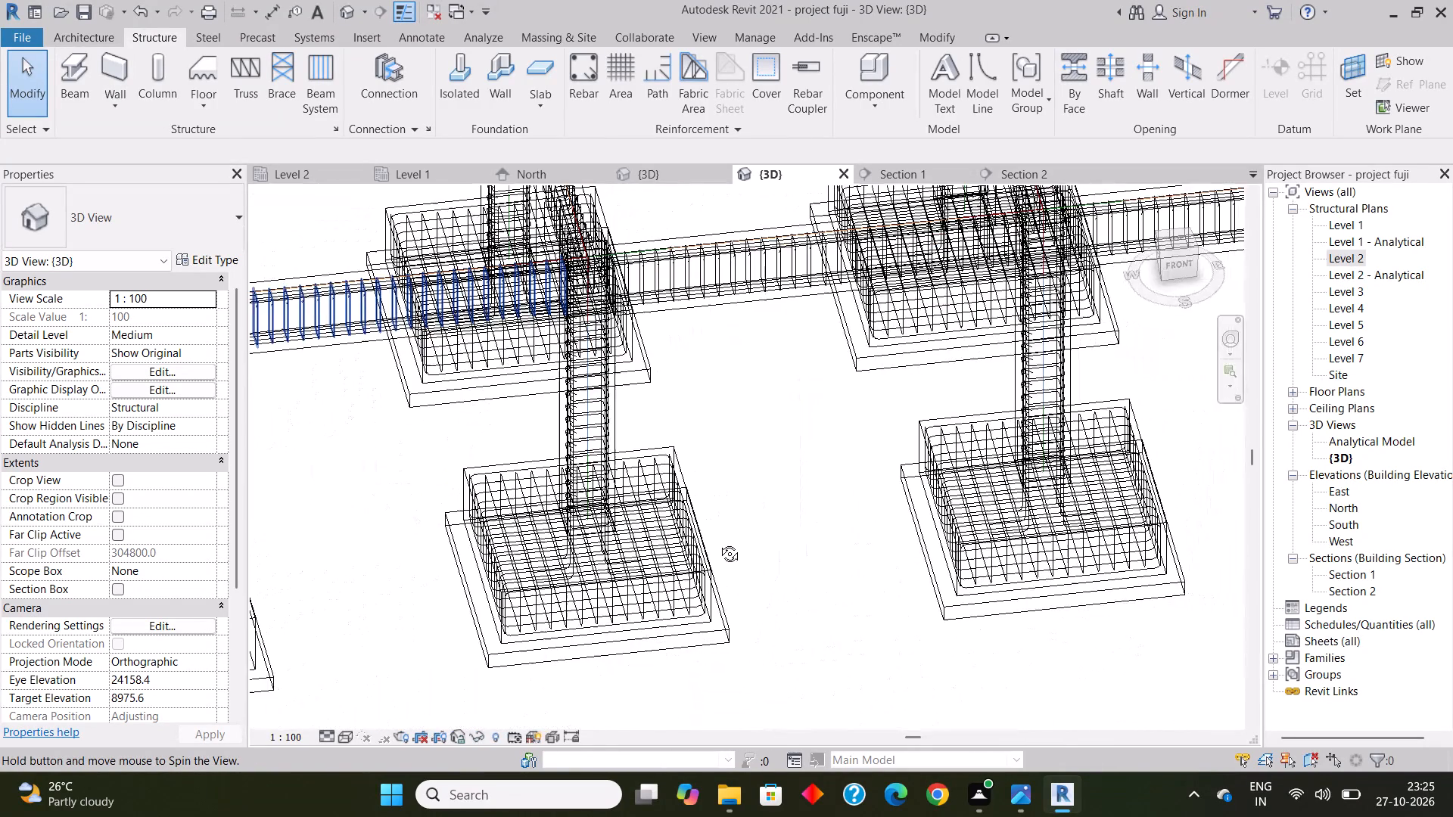
{"action": "middle_click_drag", "start_coordinate": [718, 542], "coordinate": [721, 542], "text": "shift"}
{"action": "scroll", "coordinate": [725, 539], "scroll_direction": "down", "scroll_amount": 2}
{"action": "middle_click_drag", "start_coordinate": [777, 549], "coordinate": [743, 584]}
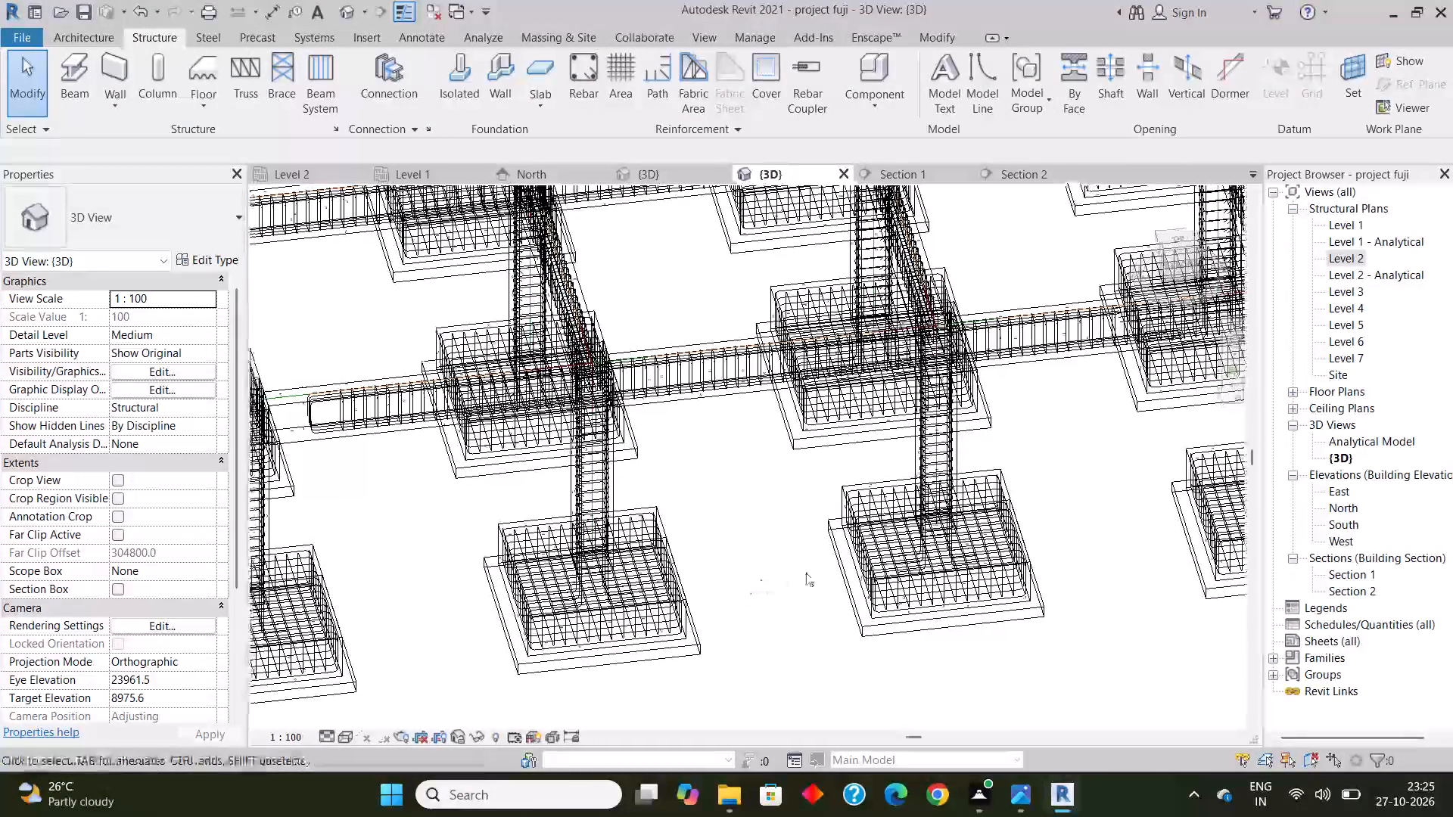
{"action": "scroll", "coordinate": [868, 576], "scroll_direction": "down", "scroll_amount": 7}
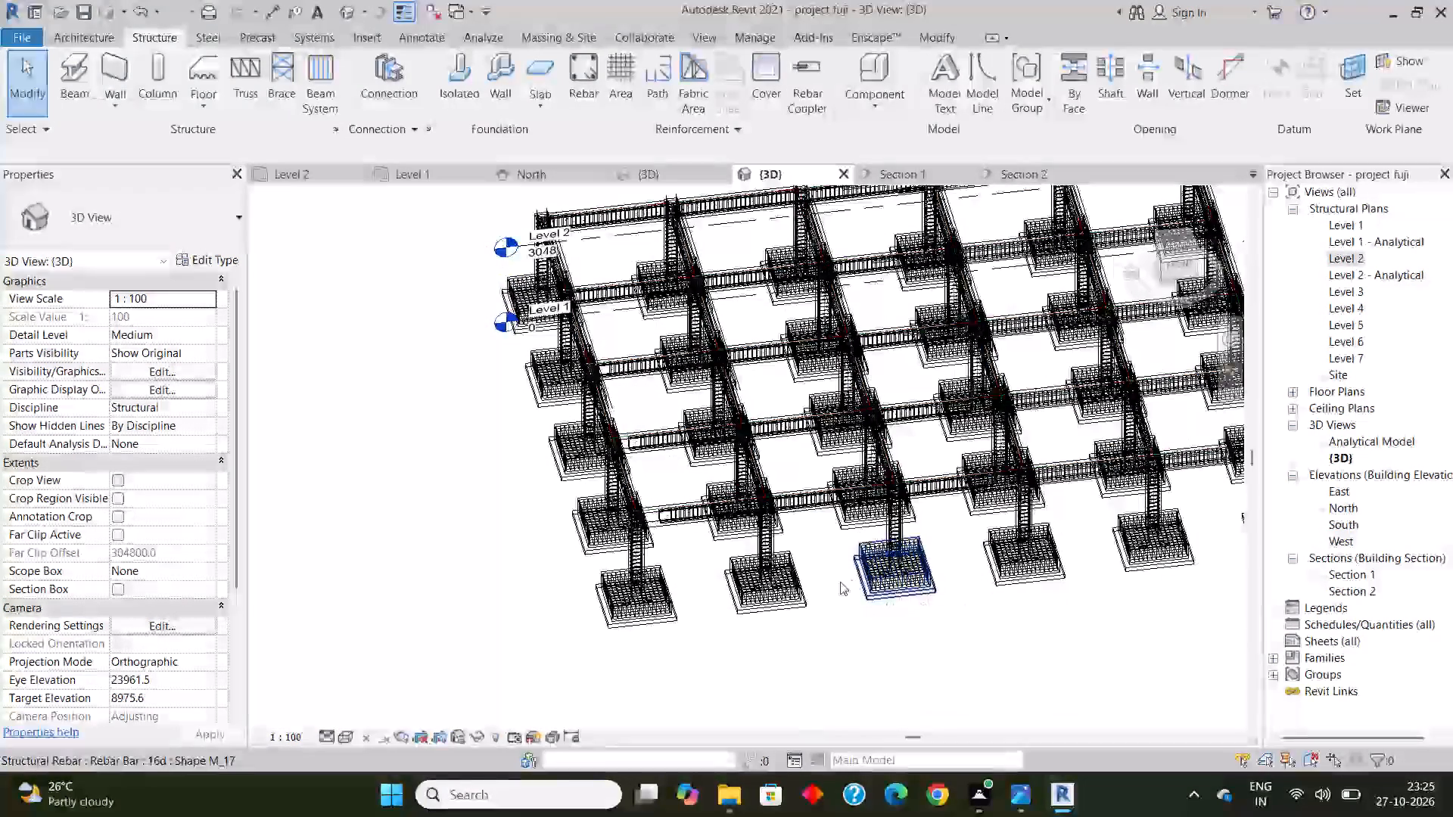
{"action": "middle_click_drag", "start_coordinate": [764, 585], "coordinate": [646, 567], "text": "shift"}
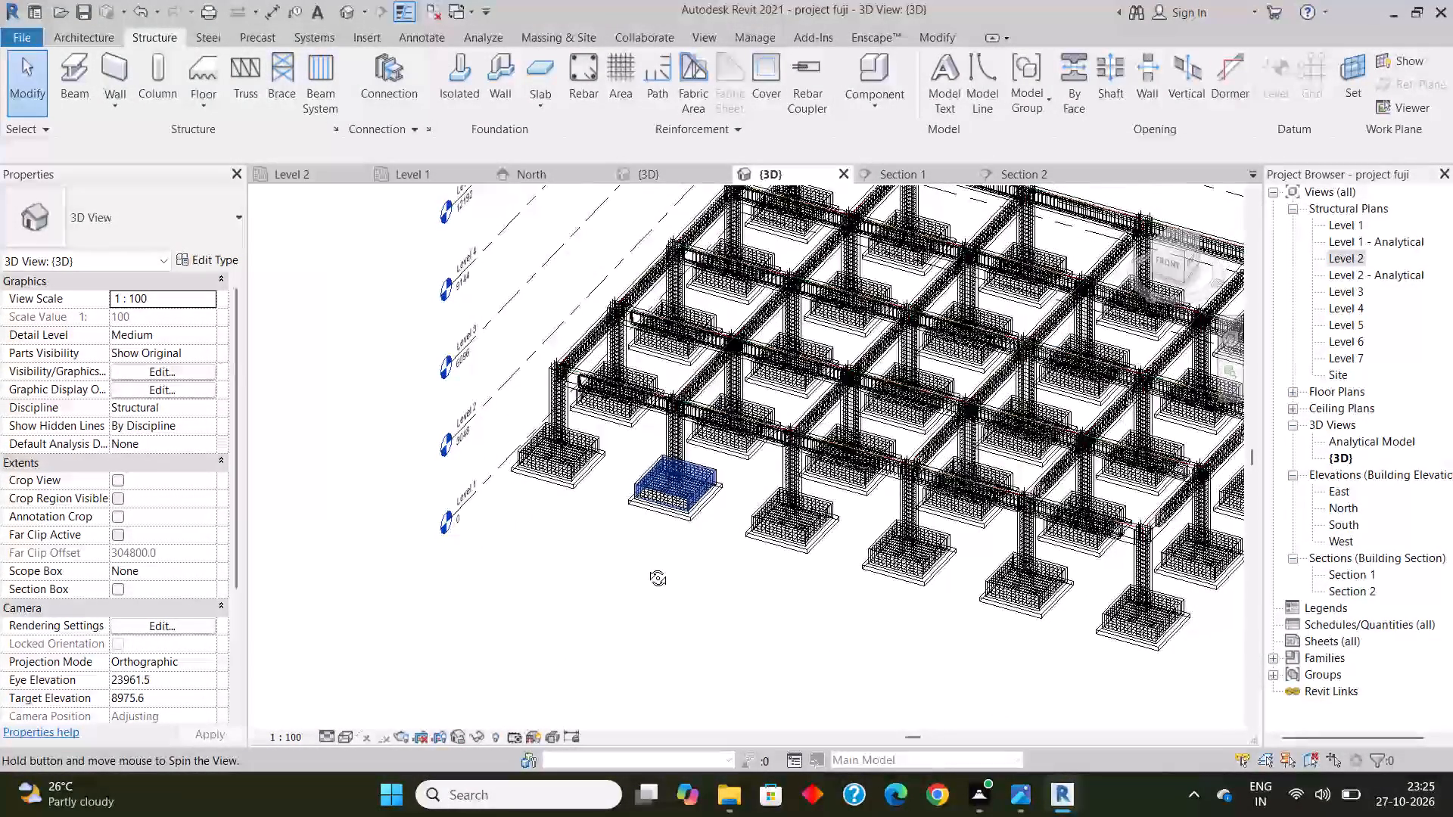
{"action": "middle_click_drag", "start_coordinate": [646, 567], "coordinate": [615, 528], "text": "shift"}
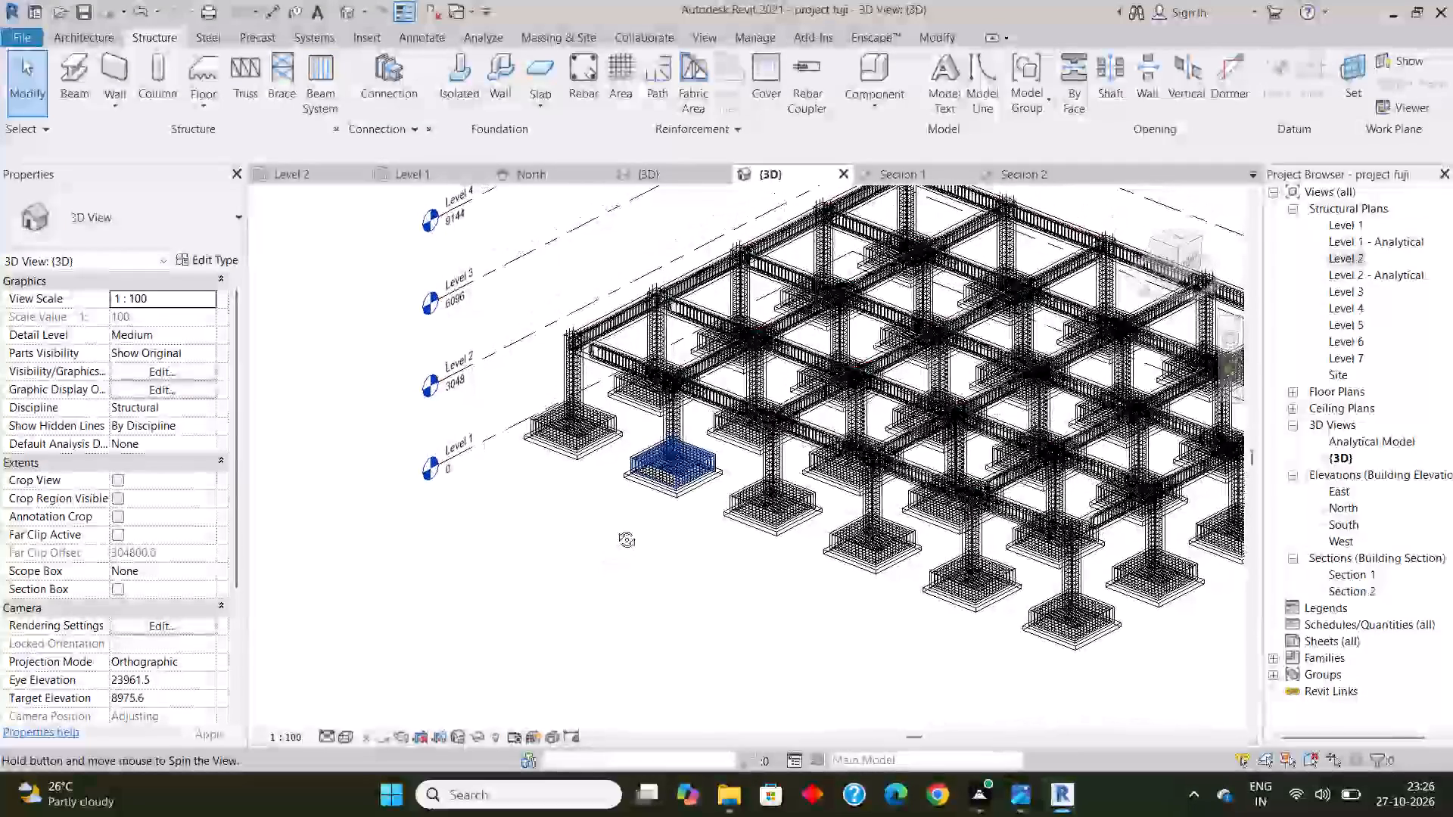
{"action": "middle_click_drag", "start_coordinate": [615, 528], "coordinate": [792, 562], "text": "shift"}
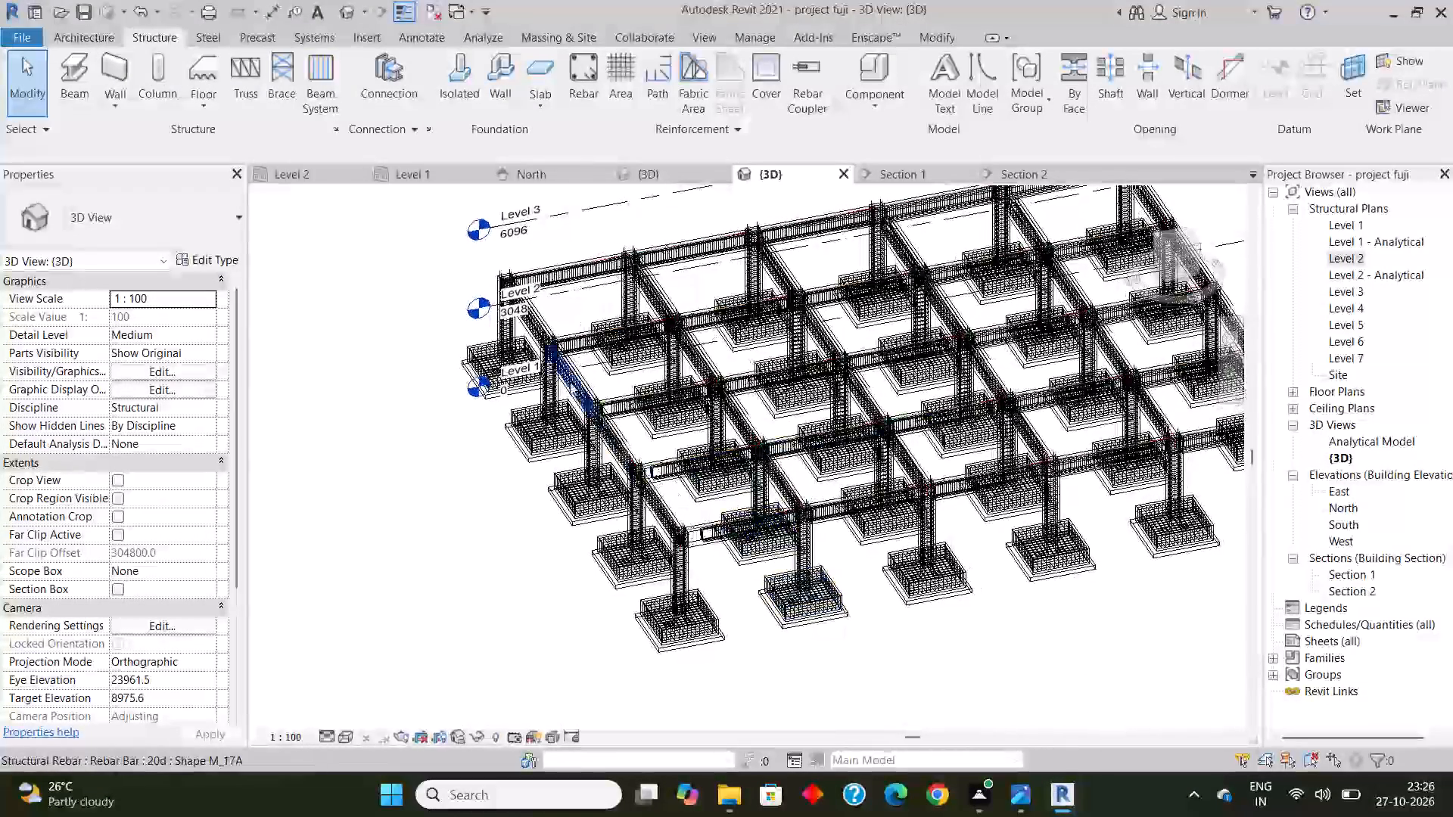
{"action": "scroll", "coordinate": [565, 359], "scroll_direction": "up", "scroll_amount": 5}
{"action": "scroll", "coordinate": [641, 431], "scroll_direction": "up", "scroll_amount": 2}
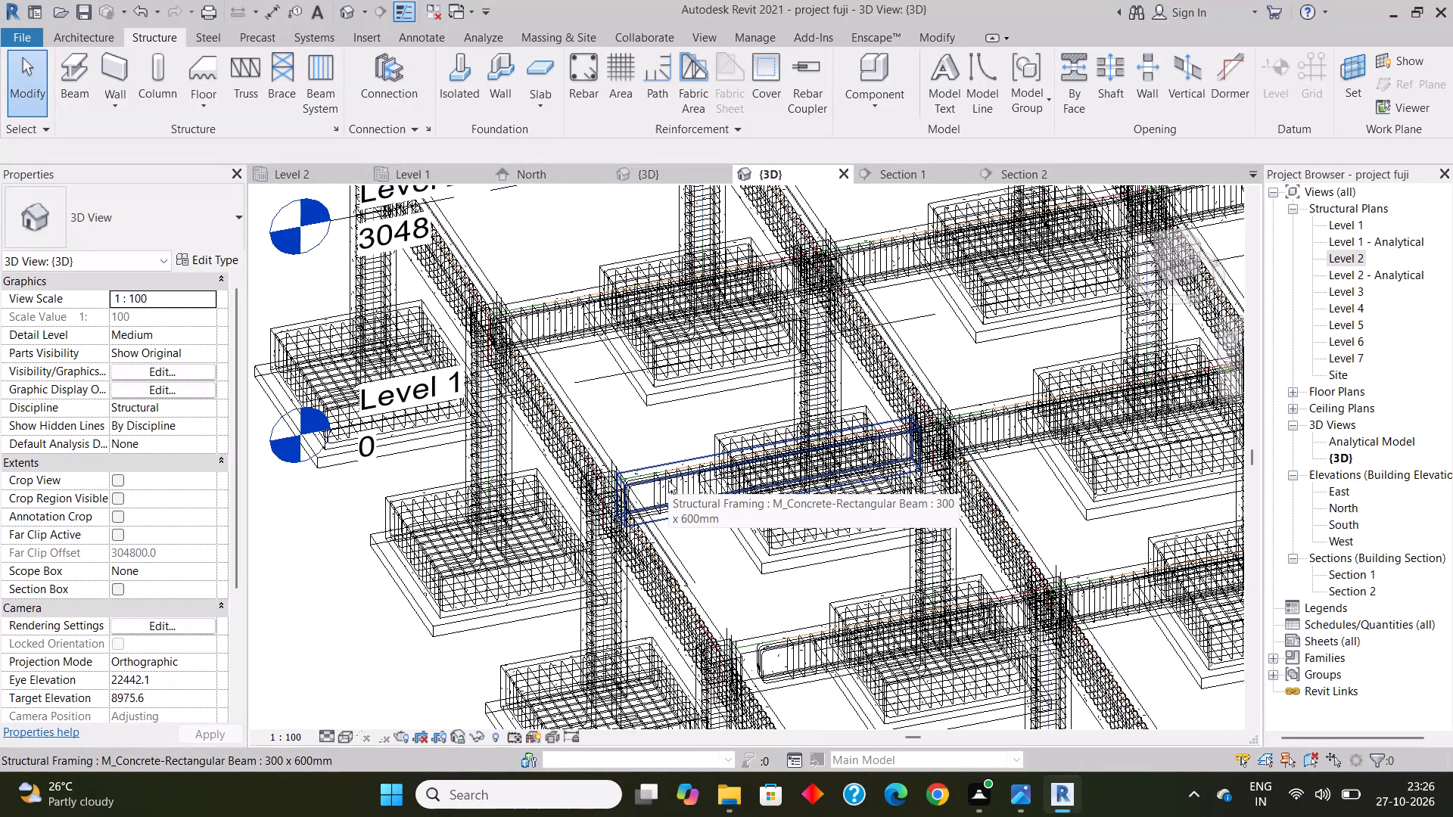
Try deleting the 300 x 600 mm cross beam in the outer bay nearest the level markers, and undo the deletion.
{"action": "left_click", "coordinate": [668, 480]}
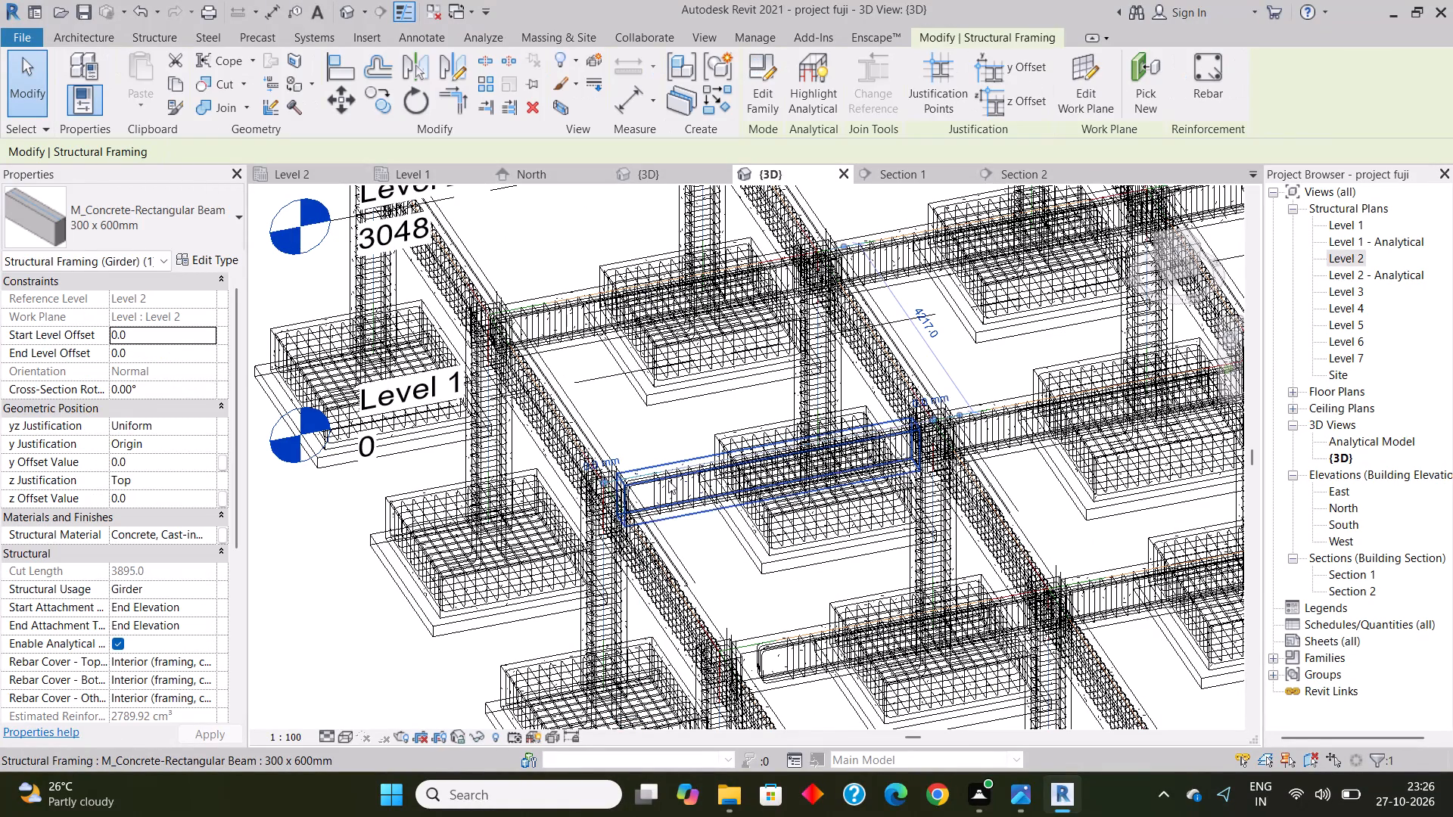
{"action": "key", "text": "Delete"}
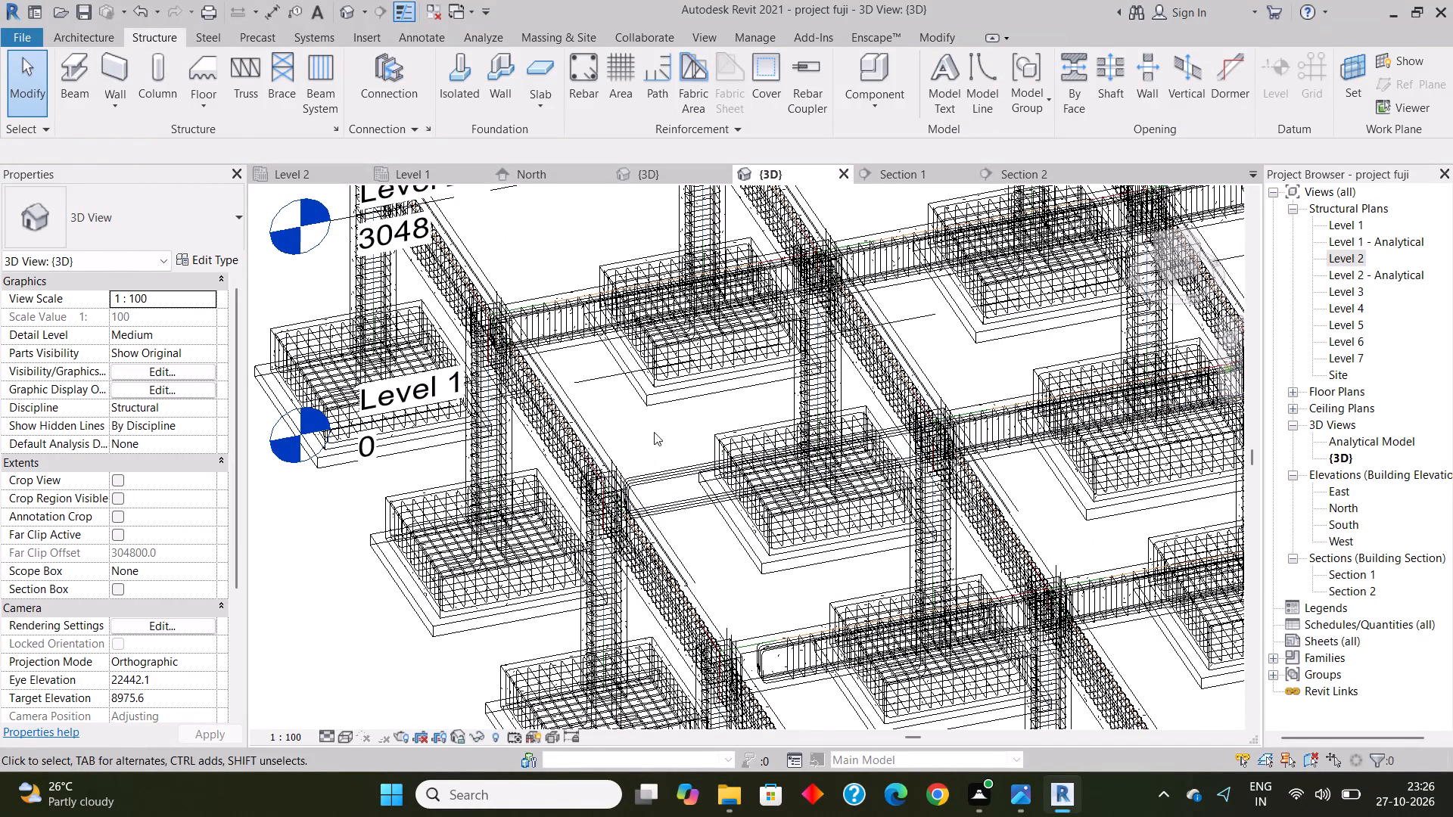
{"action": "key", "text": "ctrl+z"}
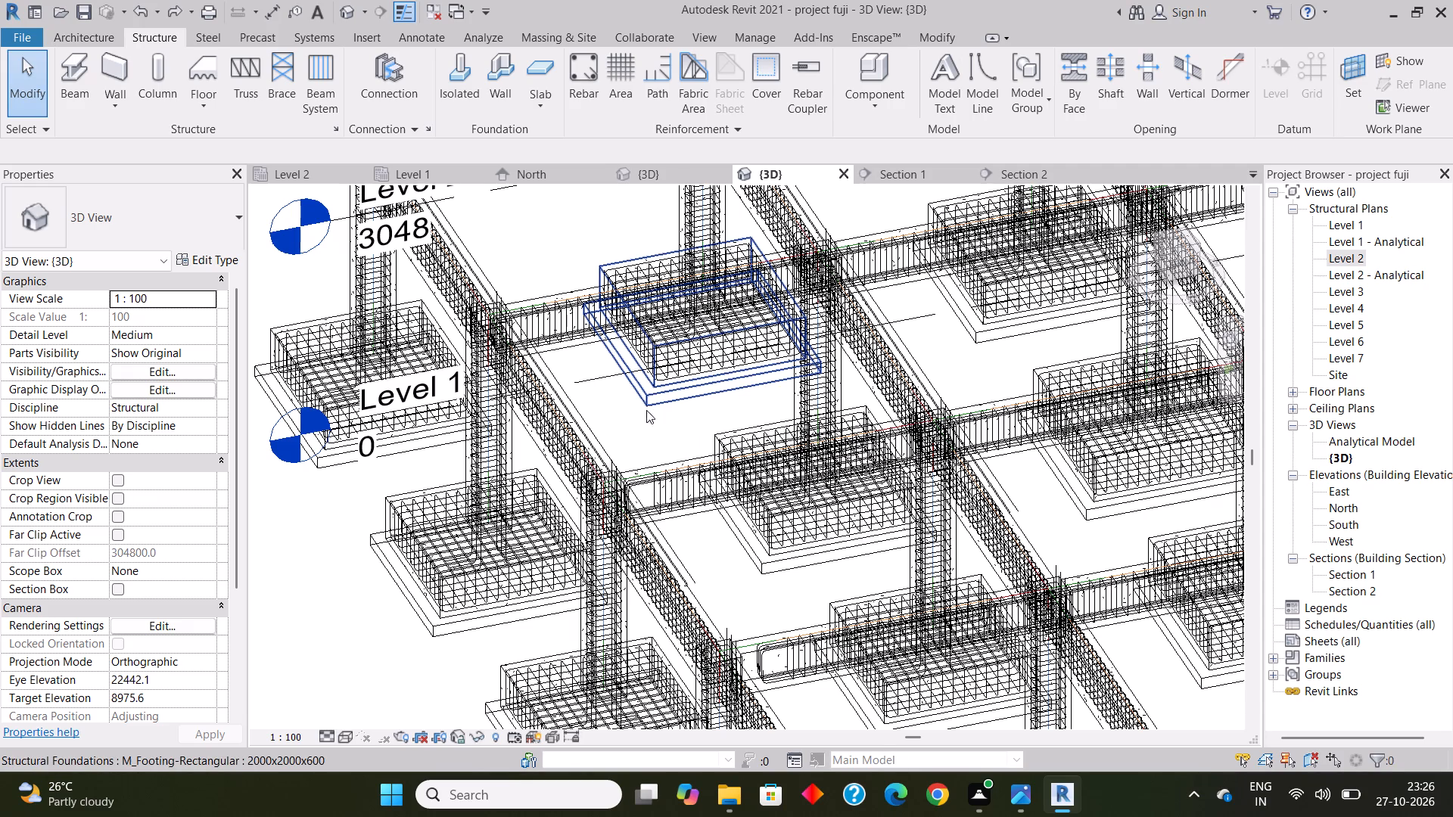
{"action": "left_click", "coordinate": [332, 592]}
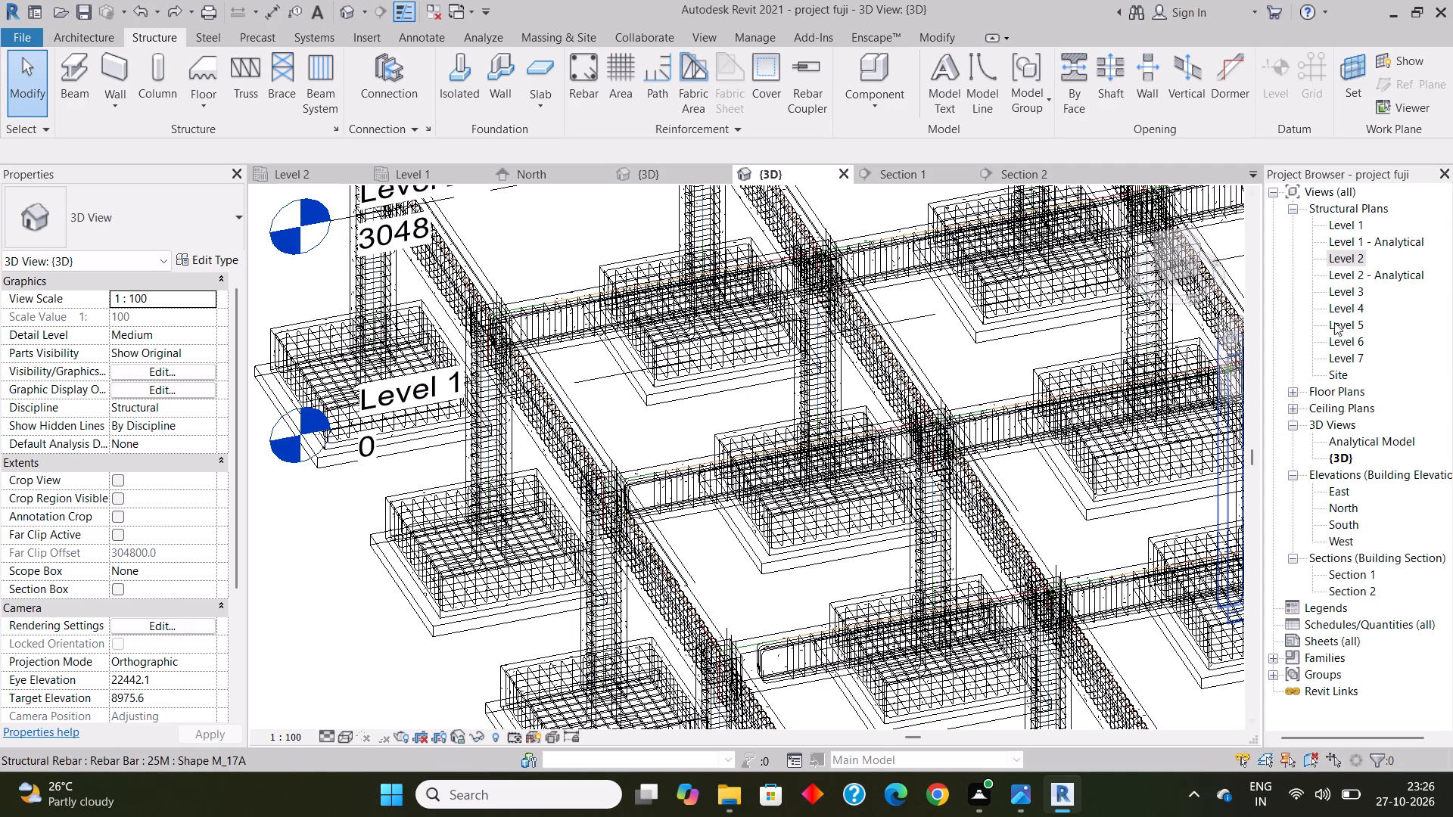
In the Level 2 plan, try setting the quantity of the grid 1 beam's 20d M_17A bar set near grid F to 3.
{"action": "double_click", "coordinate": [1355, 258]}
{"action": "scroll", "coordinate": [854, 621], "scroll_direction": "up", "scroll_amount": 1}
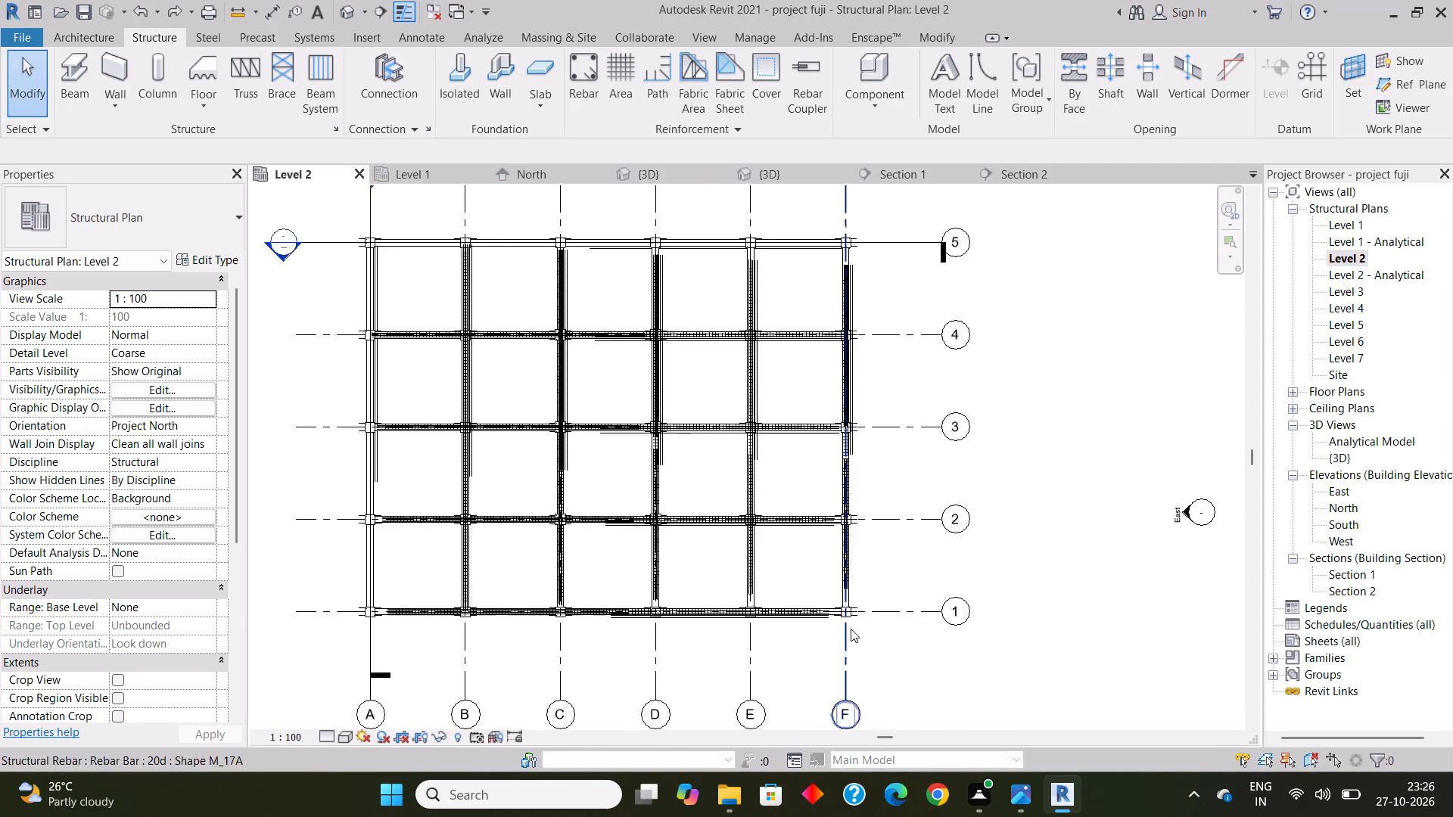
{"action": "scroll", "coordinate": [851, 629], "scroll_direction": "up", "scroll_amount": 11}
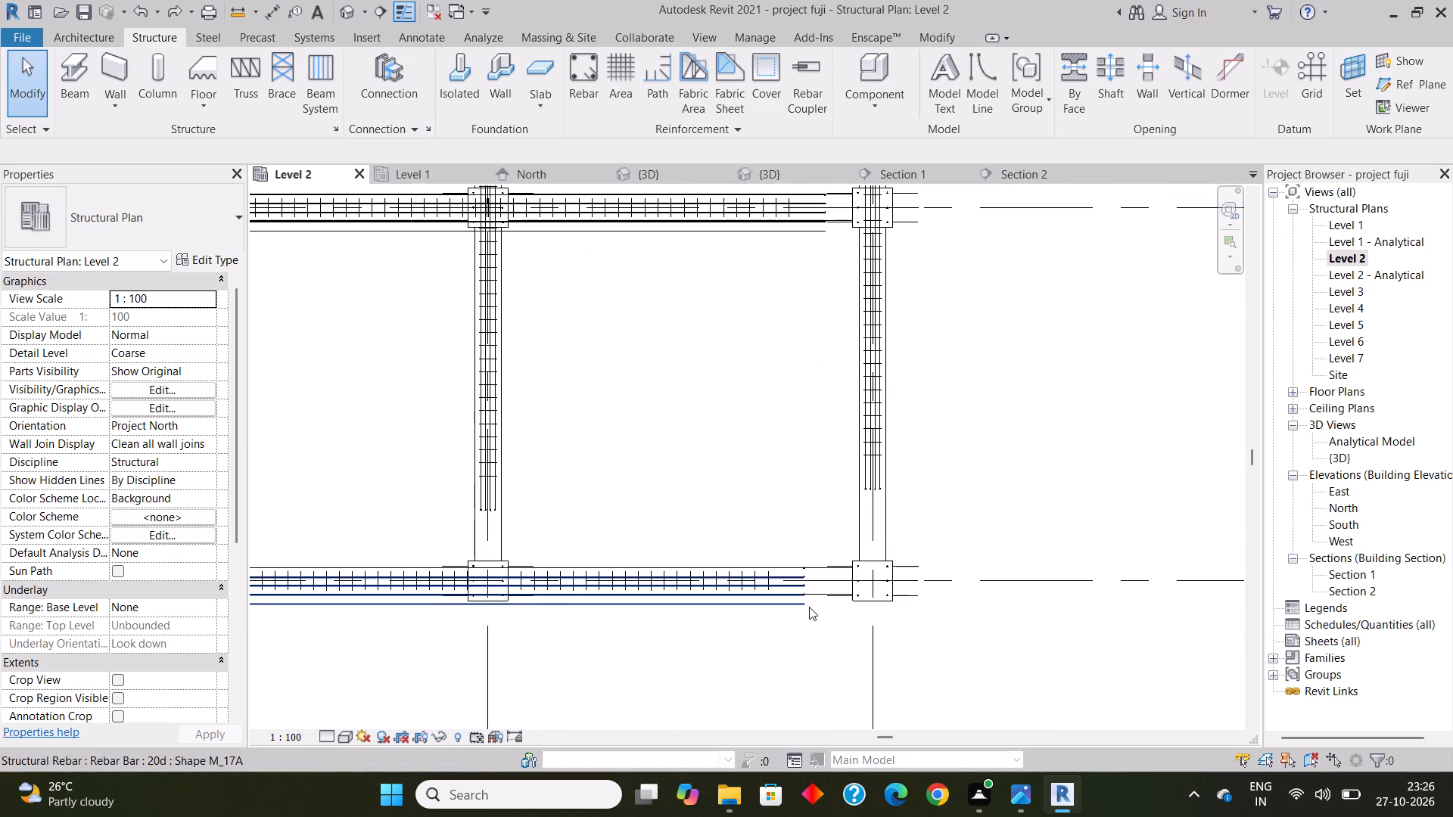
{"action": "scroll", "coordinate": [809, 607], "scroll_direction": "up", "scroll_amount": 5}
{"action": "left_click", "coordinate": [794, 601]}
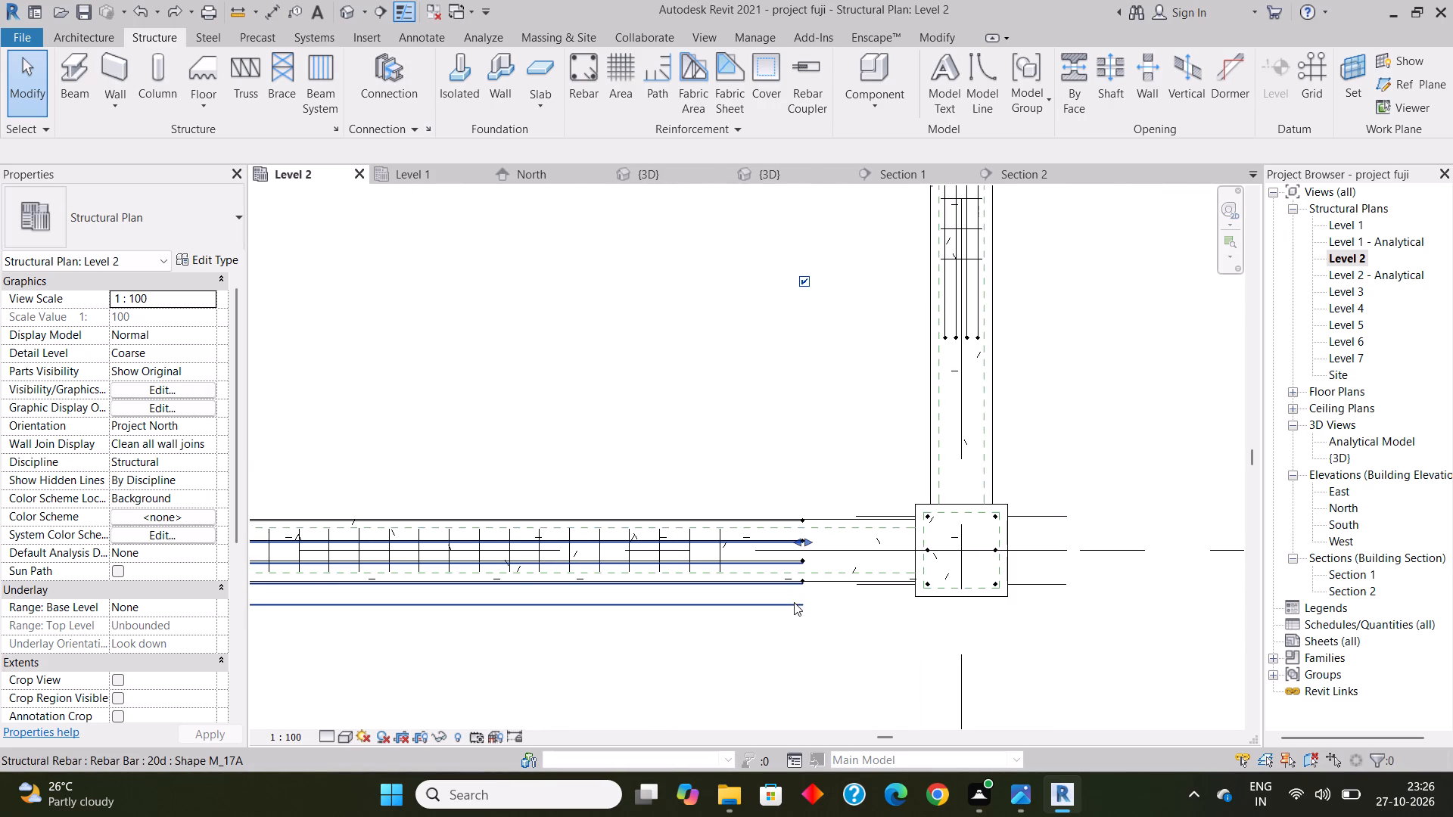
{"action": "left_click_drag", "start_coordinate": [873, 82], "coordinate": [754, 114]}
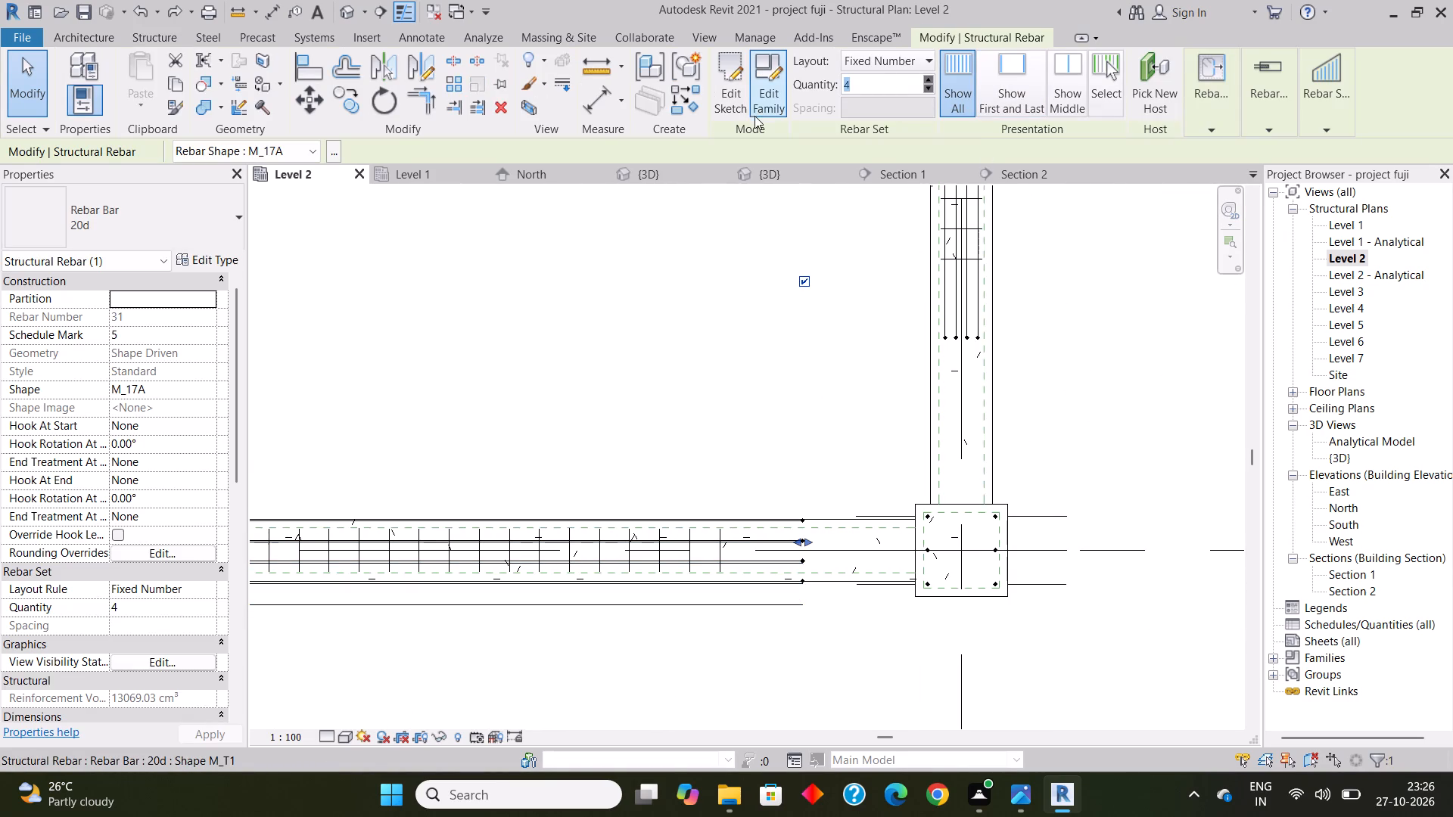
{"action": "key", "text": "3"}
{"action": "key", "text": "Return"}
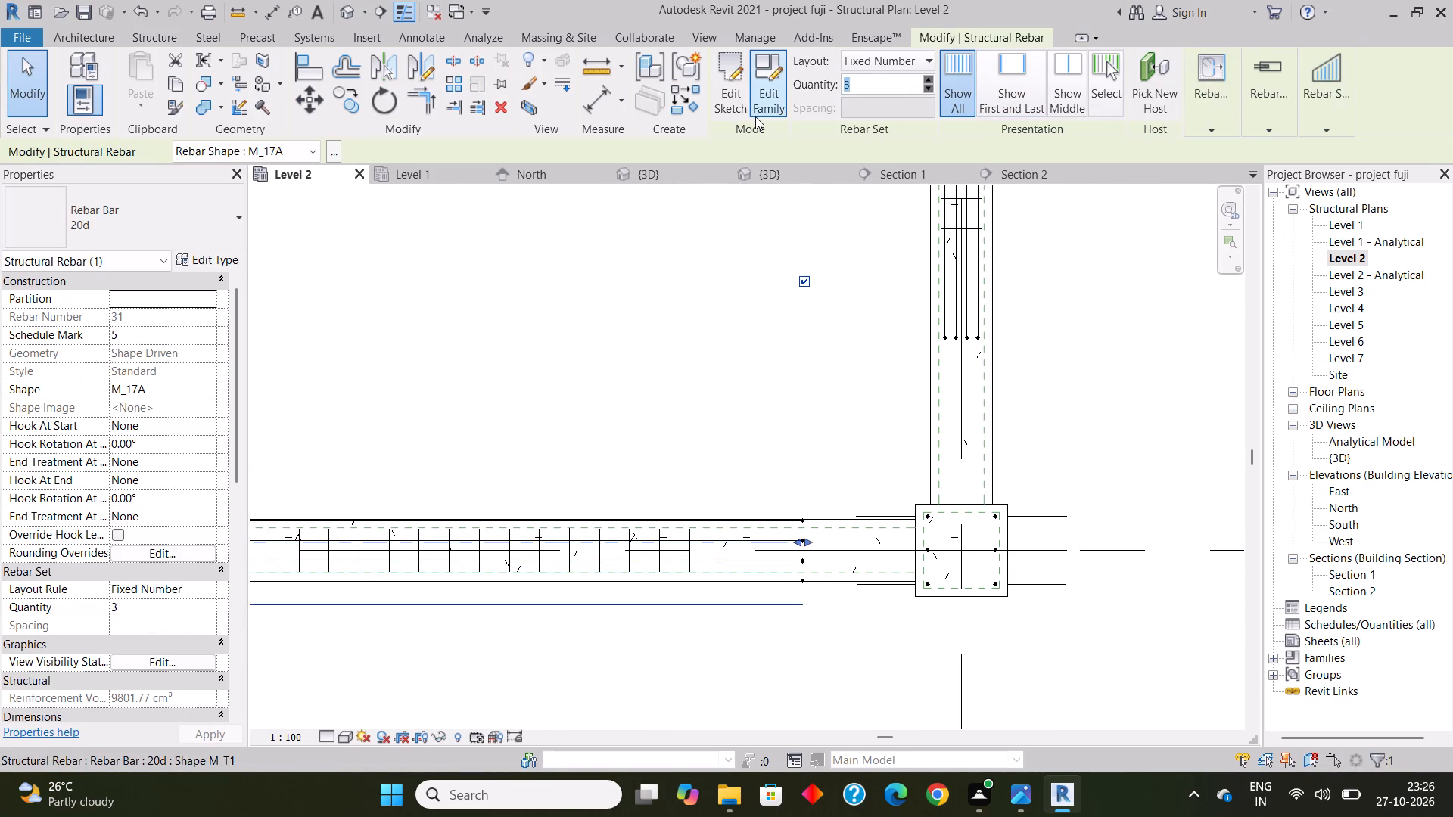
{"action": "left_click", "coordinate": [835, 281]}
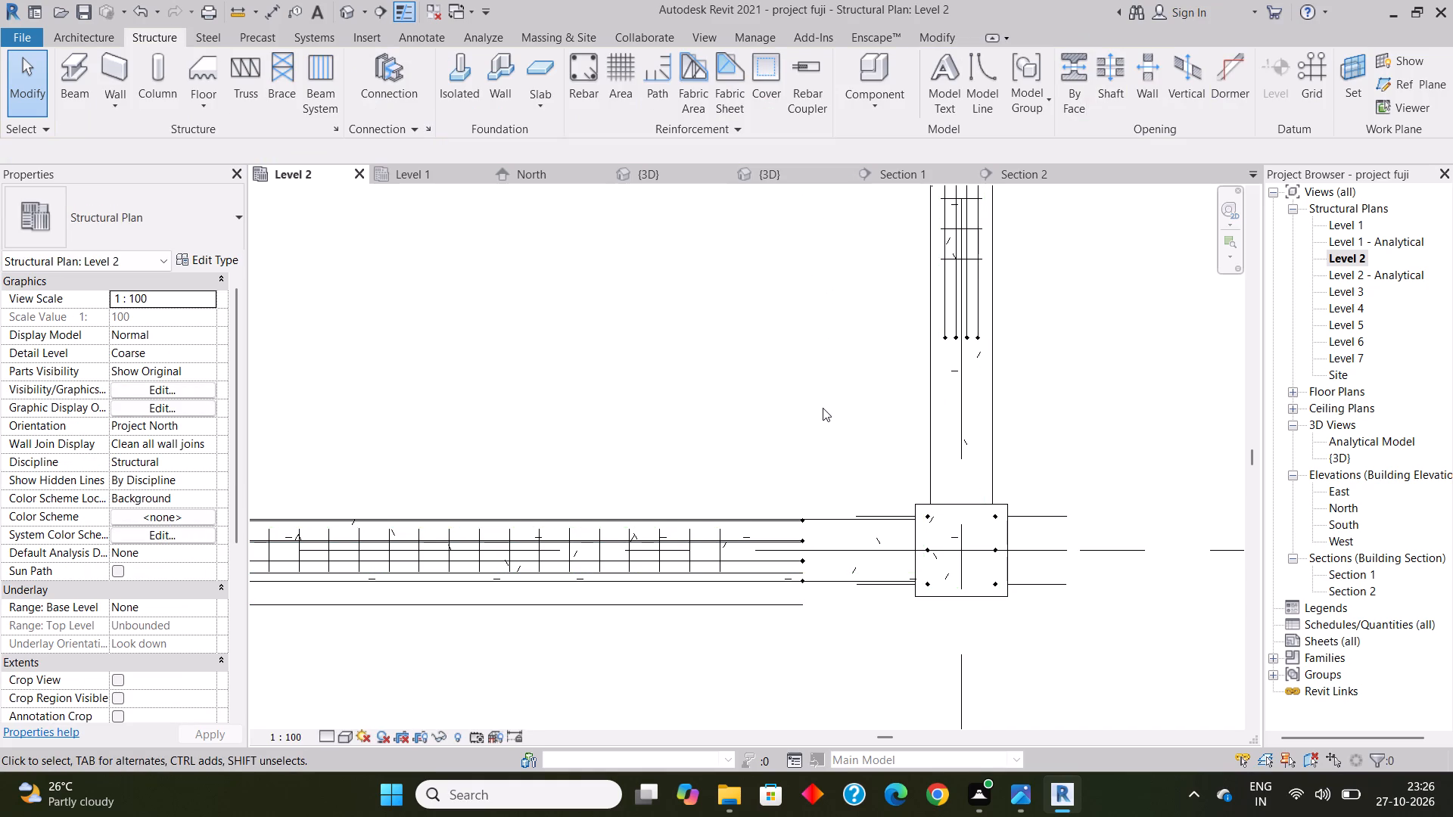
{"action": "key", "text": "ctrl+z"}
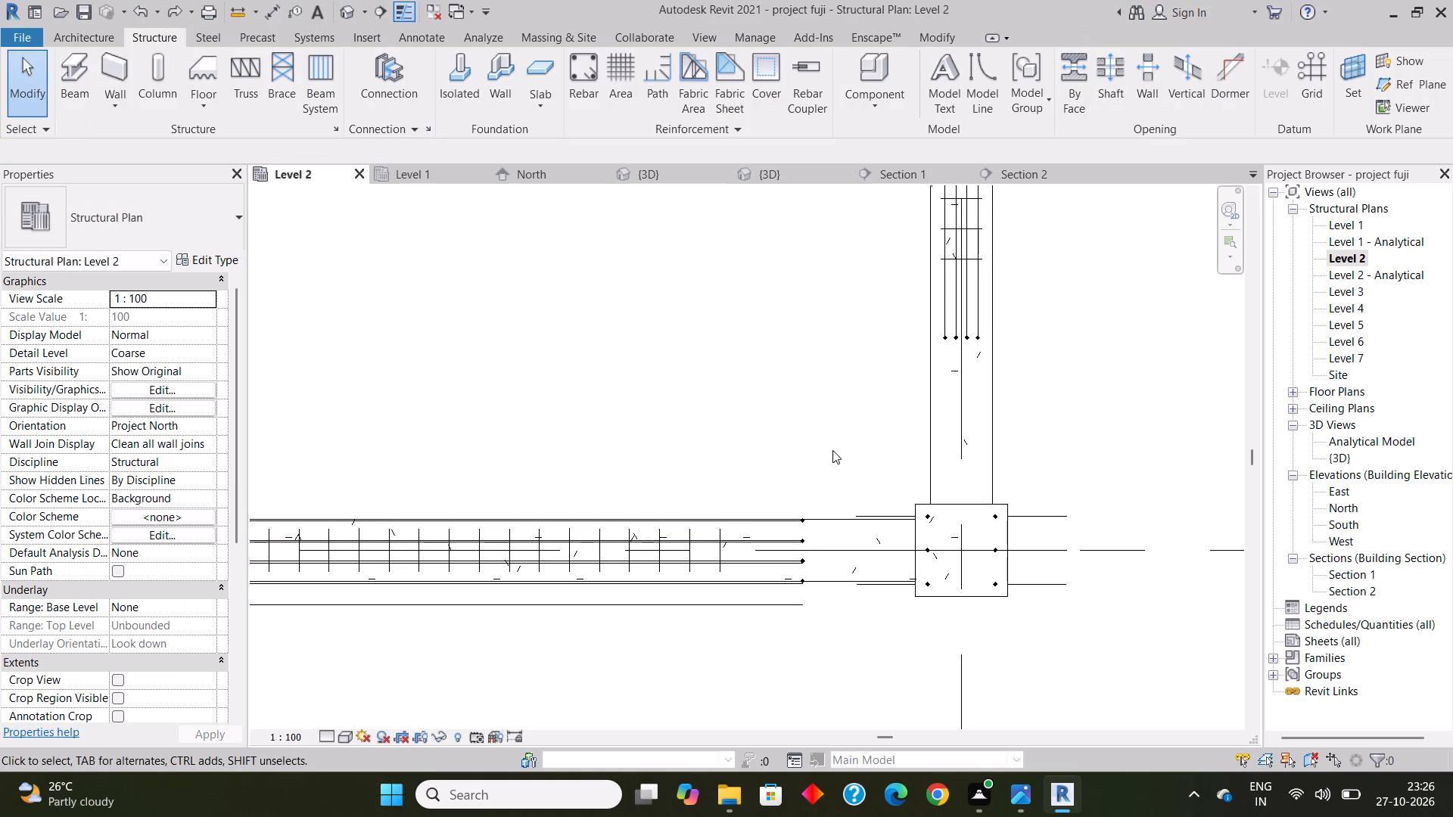
Create a 150mm Foundation Slab on Level 2 with a rectangular boundary from the outer corner of column A5 to that of column F1.
{"action": "scroll", "coordinate": [874, 526], "scroll_direction": "down", "scroll_amount": 3}
{"action": "scroll", "coordinate": [907, 601], "scroll_direction": "down", "scroll_amount": 11}
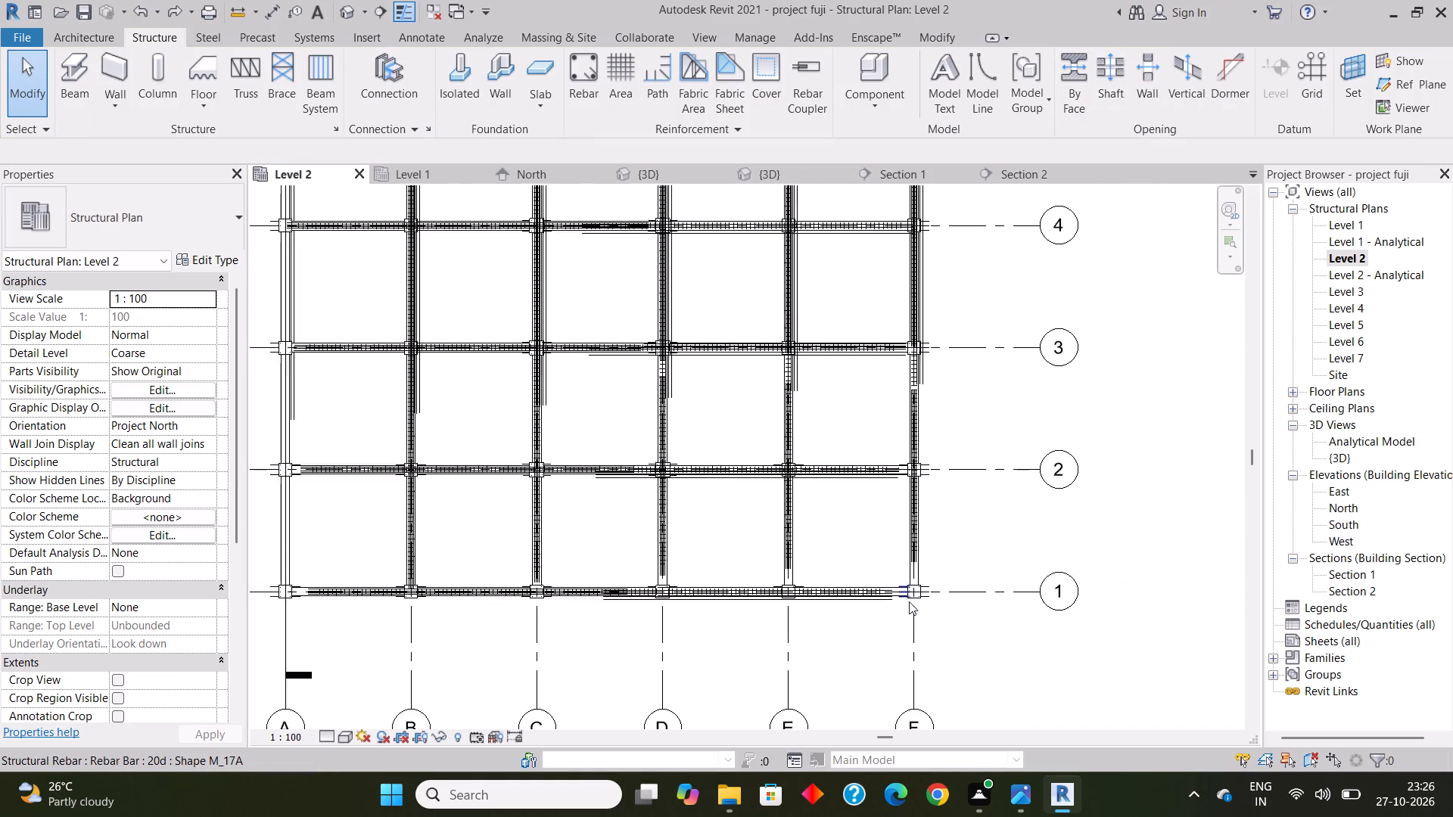
{"action": "scroll", "coordinate": [909, 601], "scroll_direction": "down", "scroll_amount": 4}
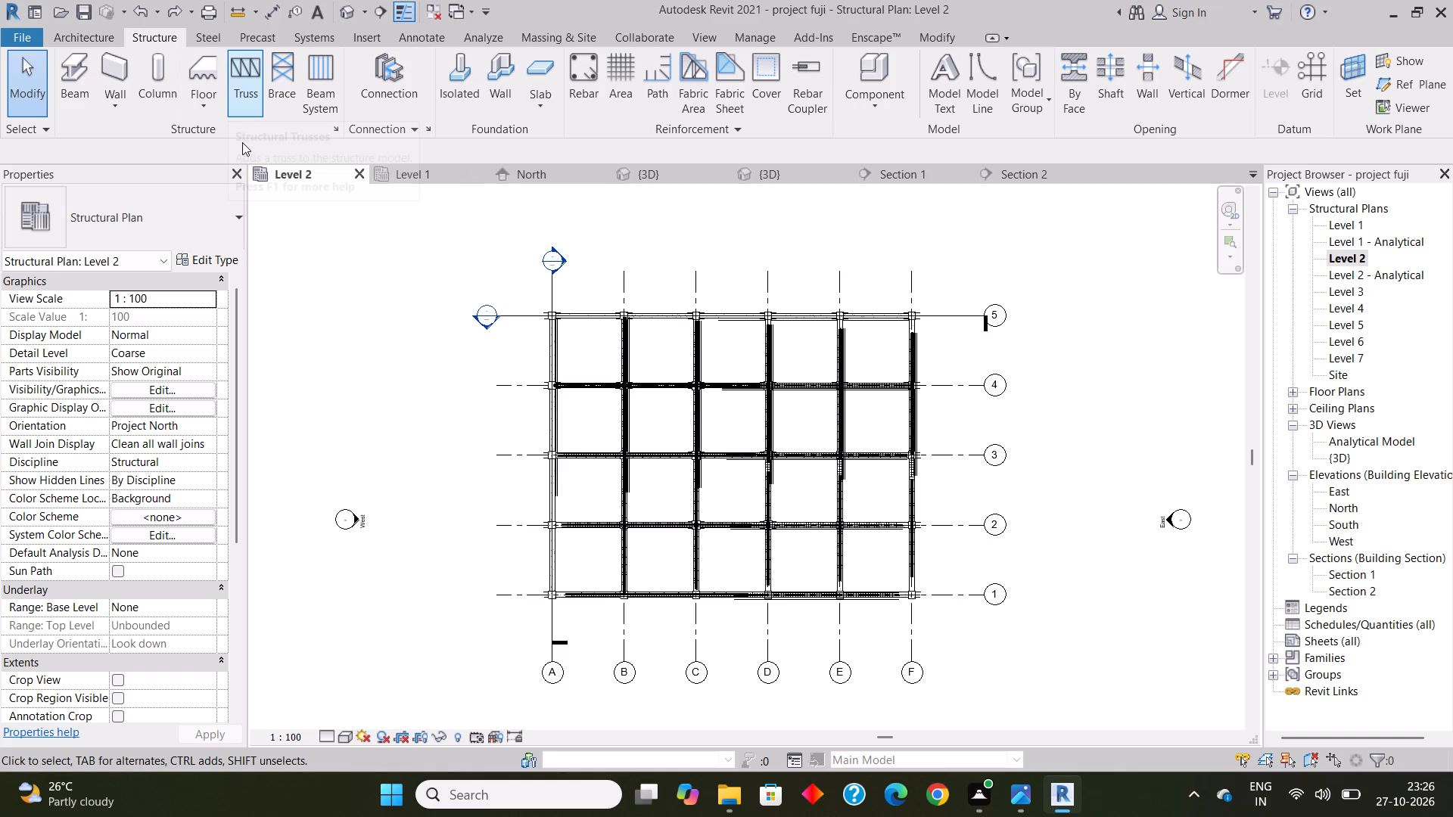
{"action": "left_click", "coordinate": [535, 58]}
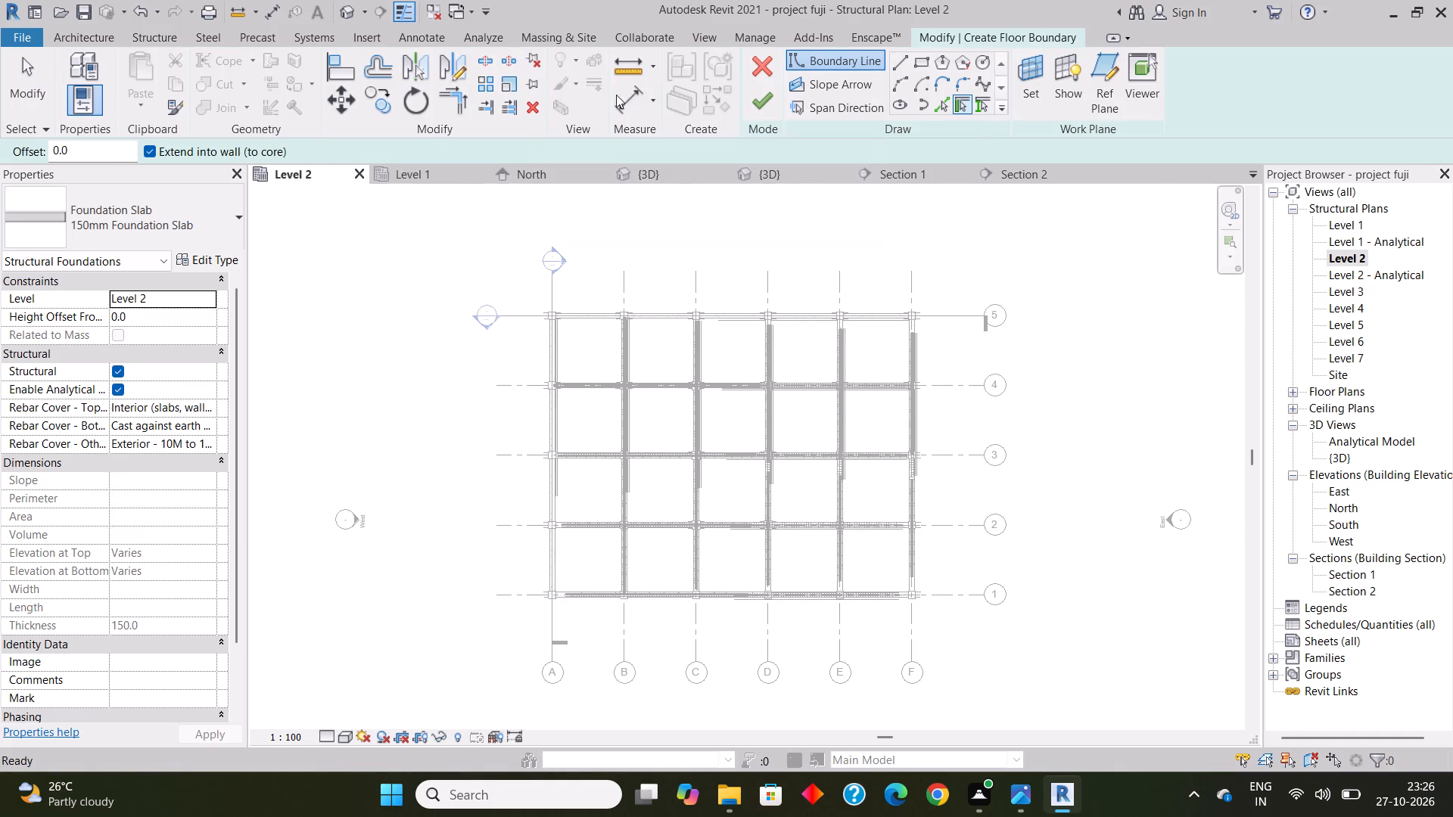
{"action": "left_click", "coordinate": [918, 64]}
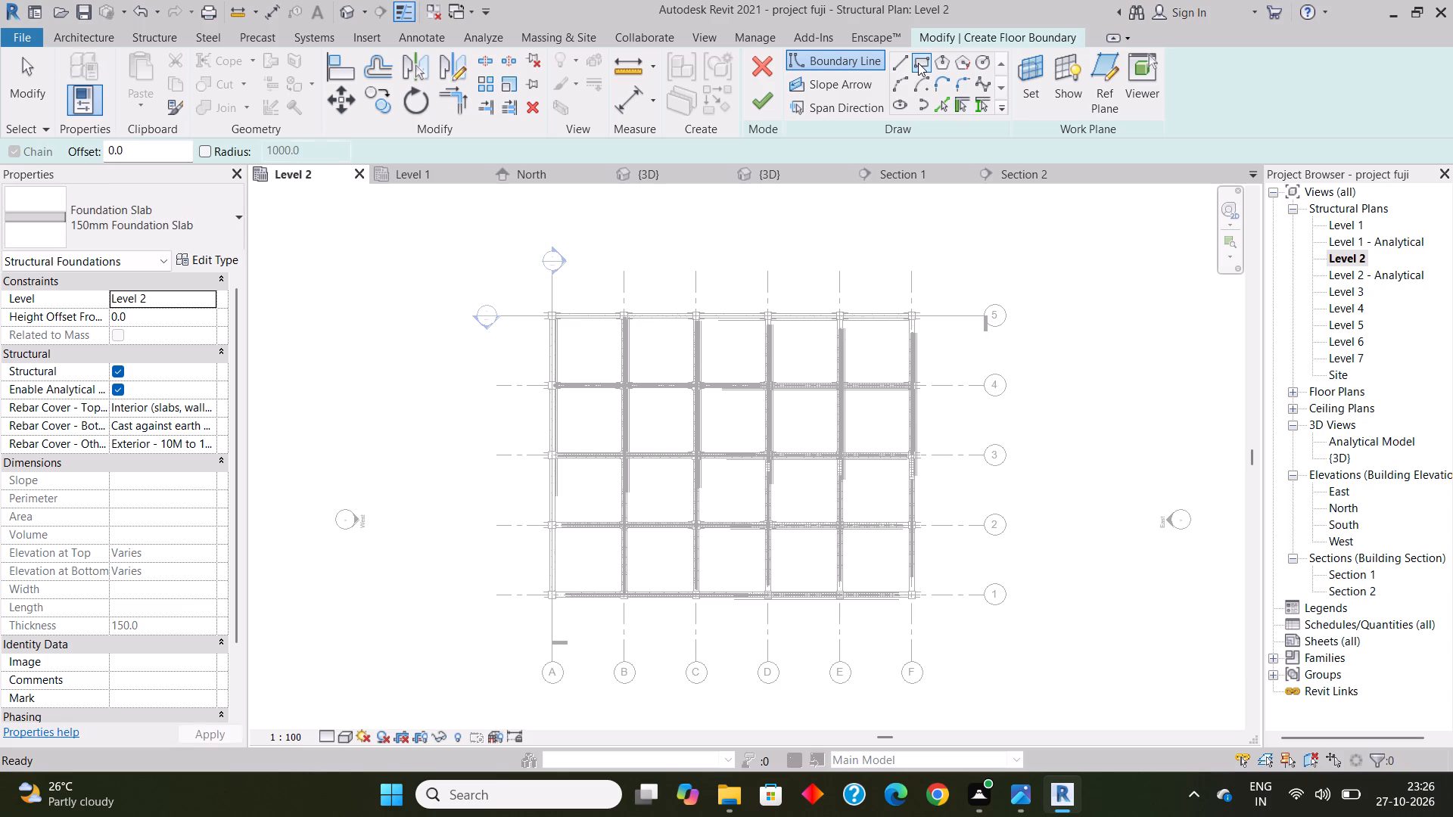
{"action": "scroll", "coordinate": [910, 514], "scroll_direction": "up", "scroll_amount": 3}
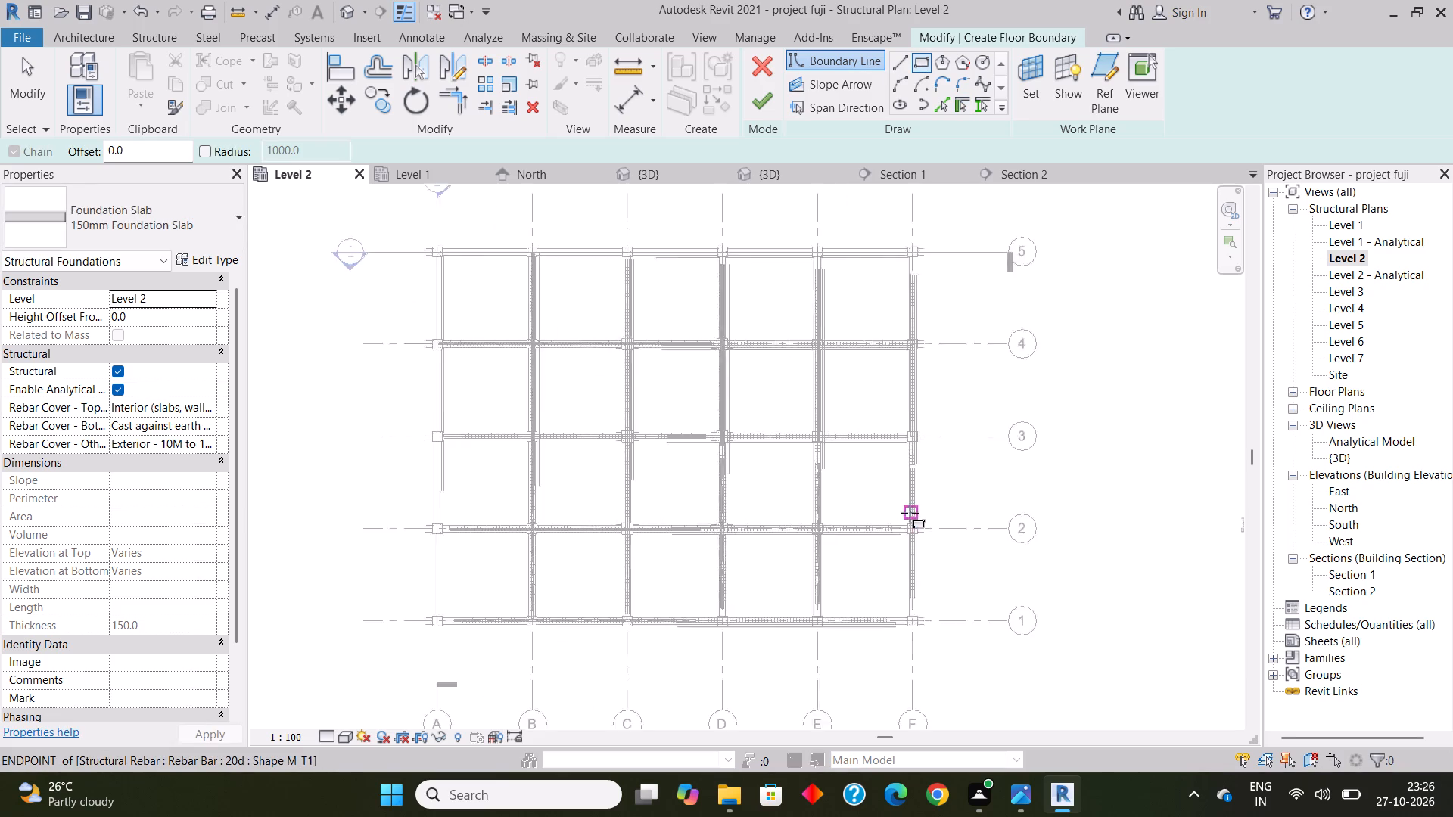
{"action": "middle_click_drag", "start_coordinate": [409, 313], "coordinate": [394, 346]}
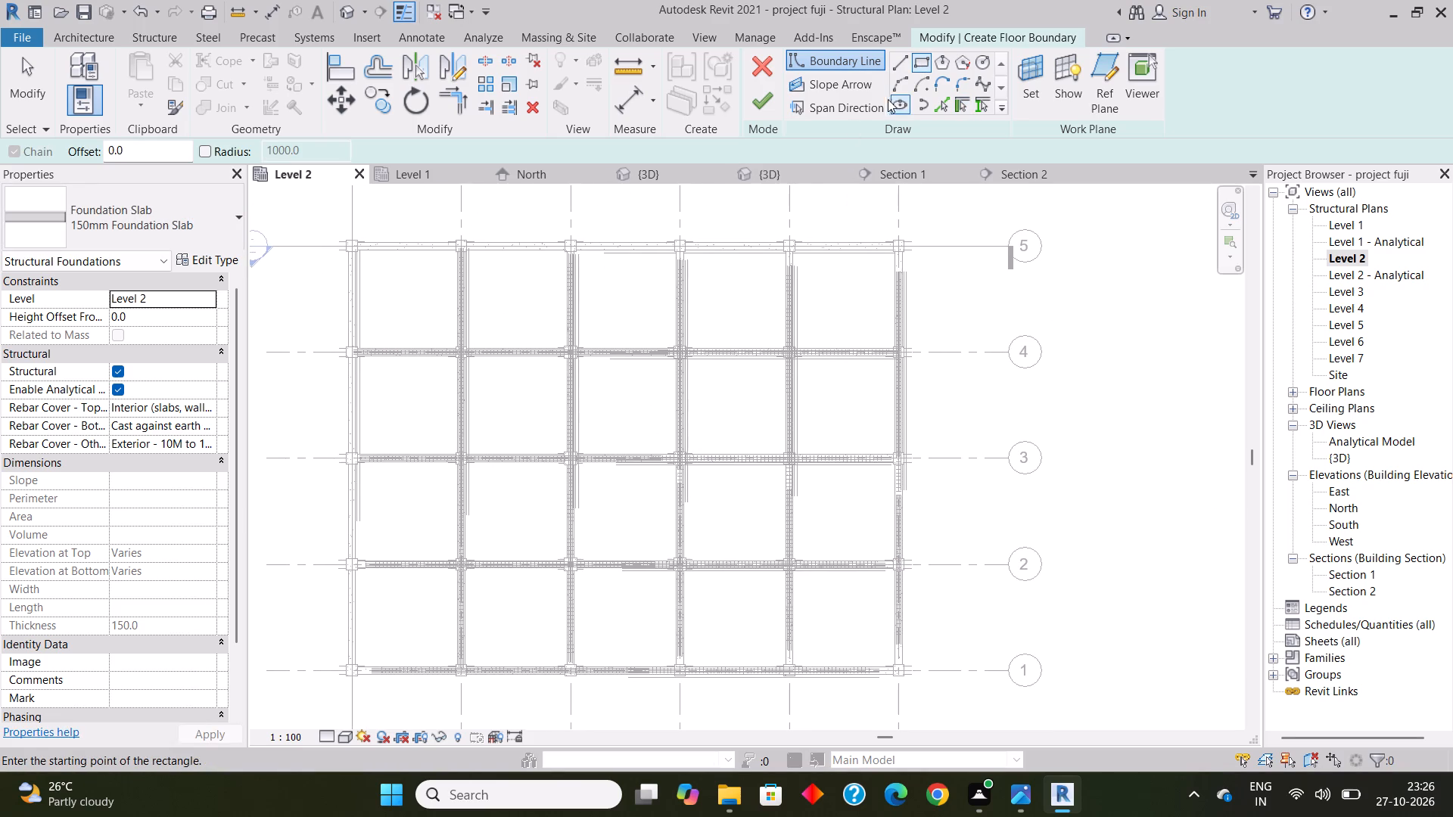
{"action": "scroll", "coordinate": [568, 179], "scroll_direction": "up", "scroll_amount": 3}
{"action": "scroll", "coordinate": [342, 242], "scroll_direction": "up", "scroll_amount": 3}
{"action": "scroll", "coordinate": [225, 266], "scroll_direction": "up", "scroll_amount": 2}
{"action": "scroll", "coordinate": [288, 272], "scroll_direction": "up", "scroll_amount": 4}
{"action": "middle_click_drag", "start_coordinate": [331, 308], "coordinate": [502, 334]}
{"action": "scroll", "coordinate": [438, 303], "scroll_direction": "up", "scroll_amount": 3}
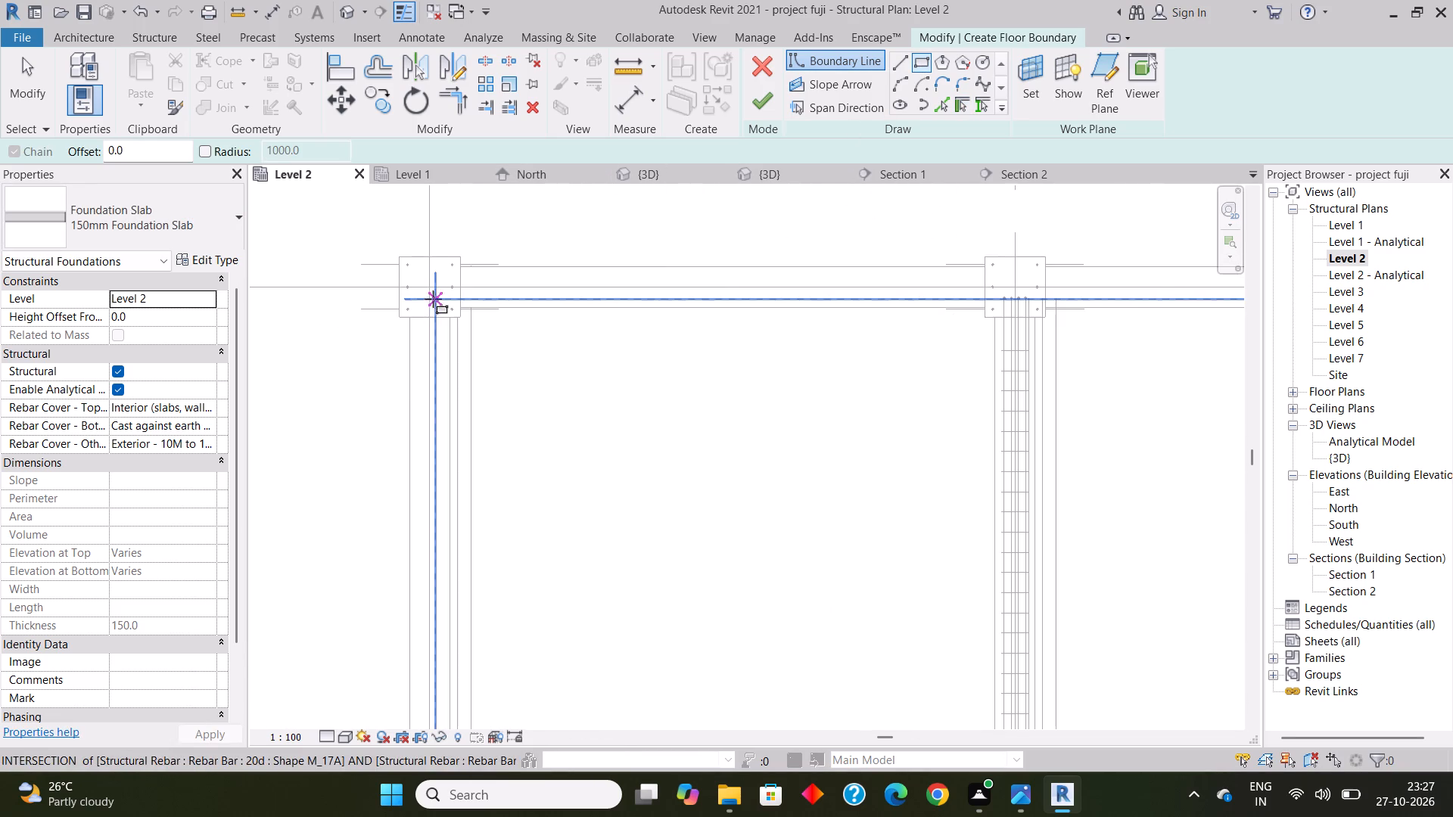
{"action": "left_click", "coordinate": [400, 257]}
{"action": "scroll", "coordinate": [400, 257], "scroll_direction": "down", "scroll_amount": 4}
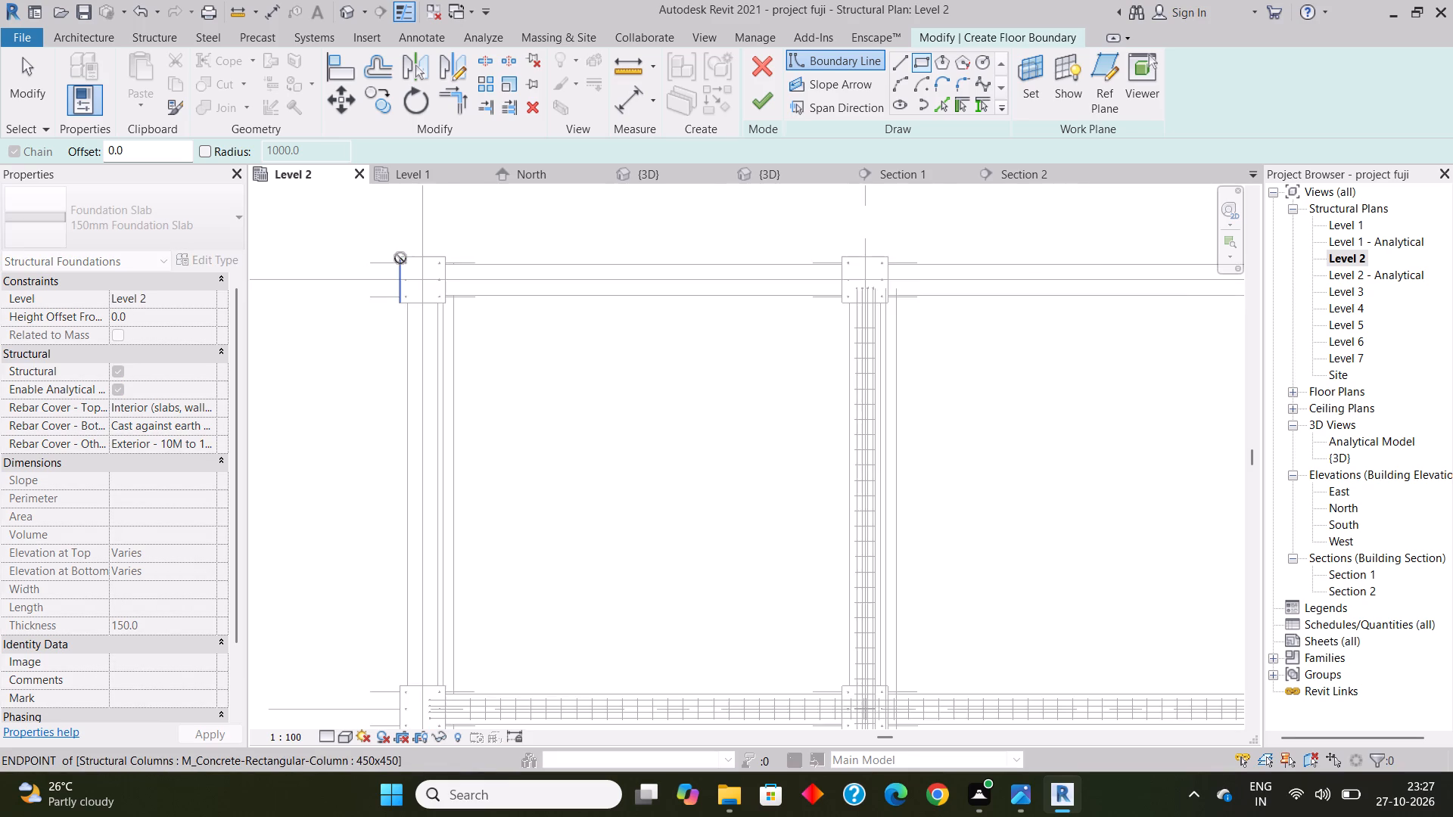
{"action": "scroll", "coordinate": [400, 258], "scroll_direction": "down", "scroll_amount": 12}
{"action": "scroll", "coordinate": [686, 477], "scroll_direction": "up", "scroll_amount": 4}
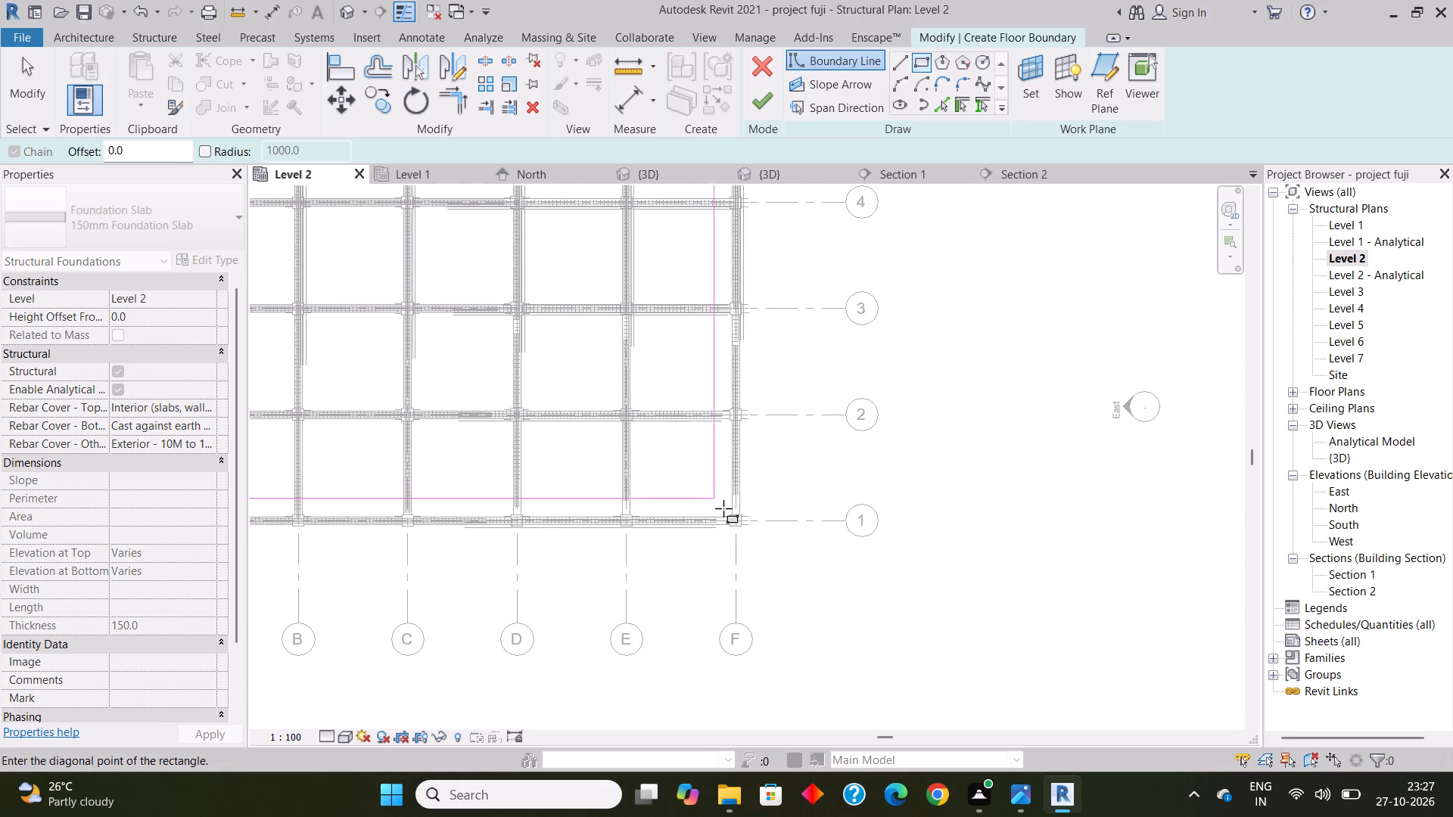
{"action": "scroll", "coordinate": [726, 511], "scroll_direction": "up", "scroll_amount": 11}
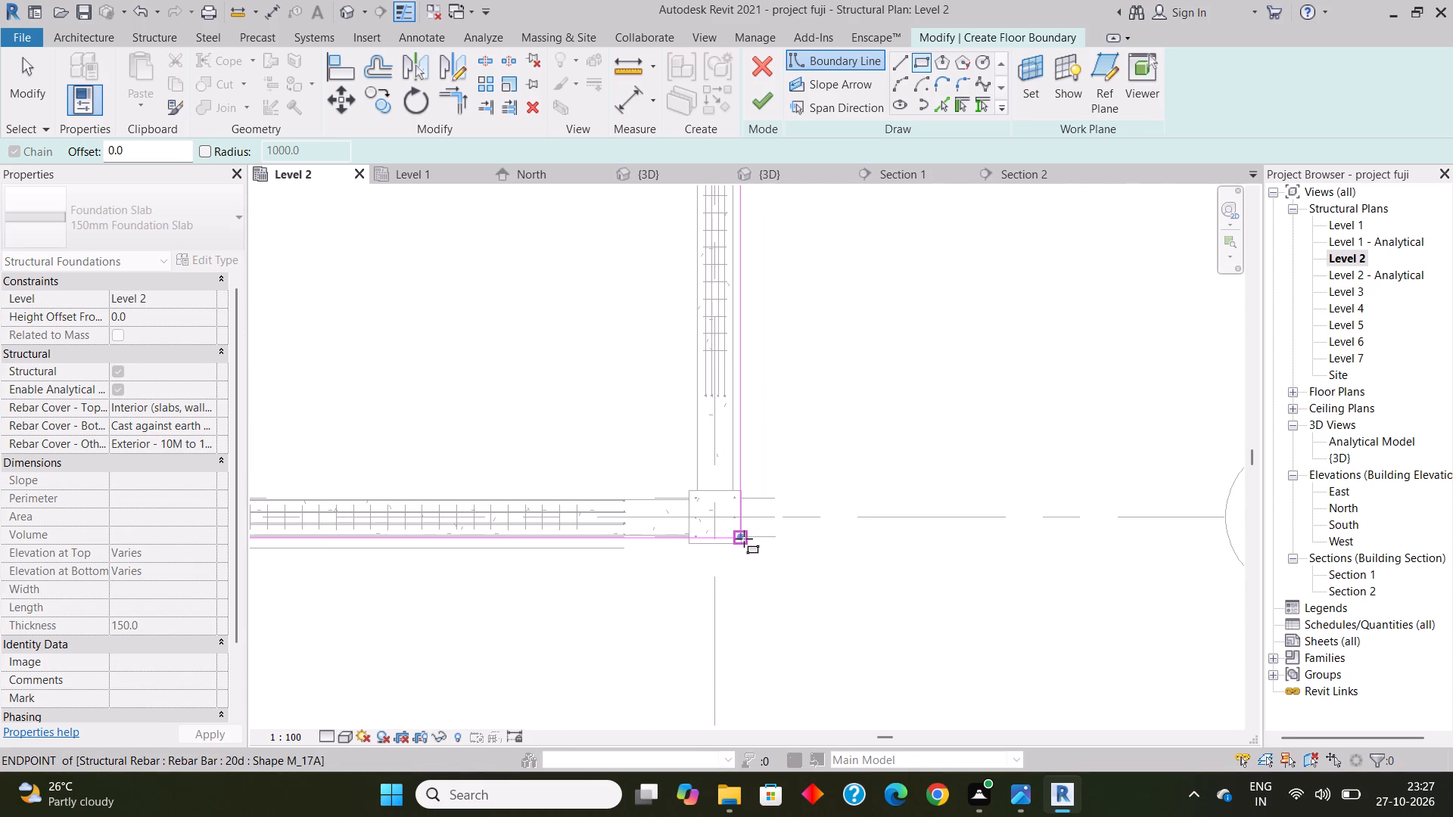
{"action": "left_click", "coordinate": [741, 539]}
{"action": "scroll", "coordinate": [549, 620], "scroll_direction": "down", "scroll_amount": 4}
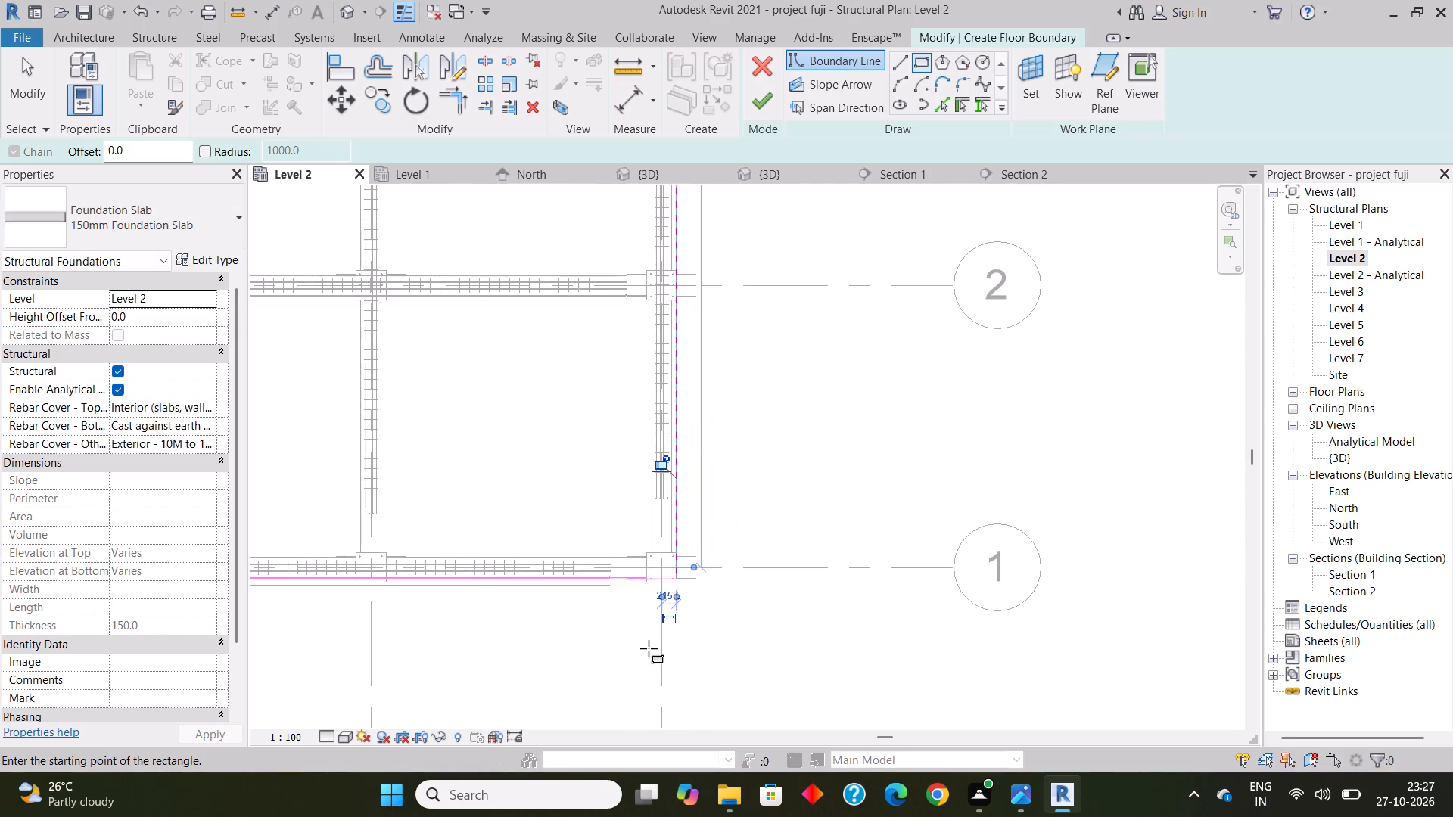
{"action": "scroll", "coordinate": [653, 648], "scroll_direction": "down", "scroll_amount": 12}
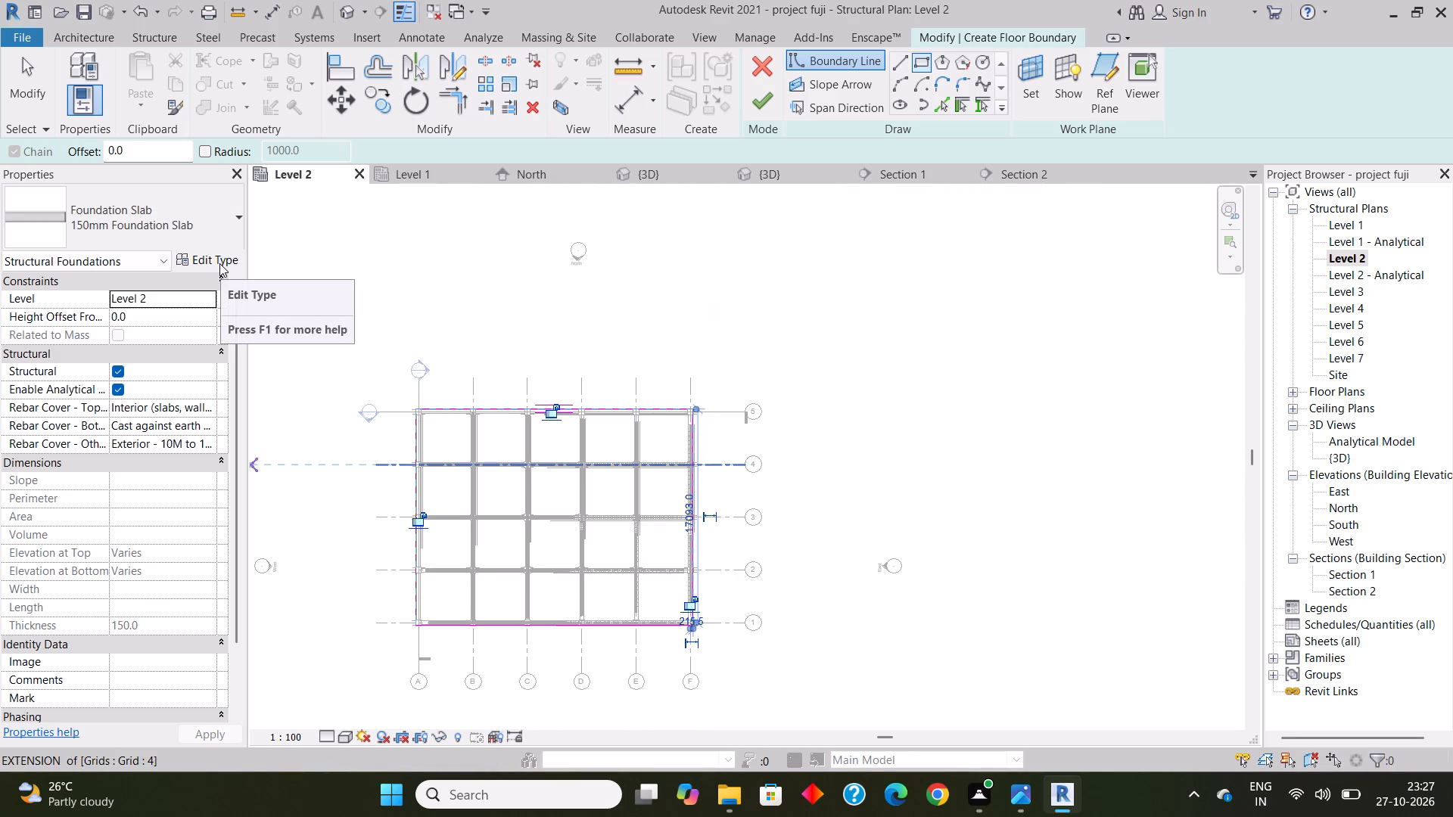
{"action": "left_click", "coordinate": [764, 104]}
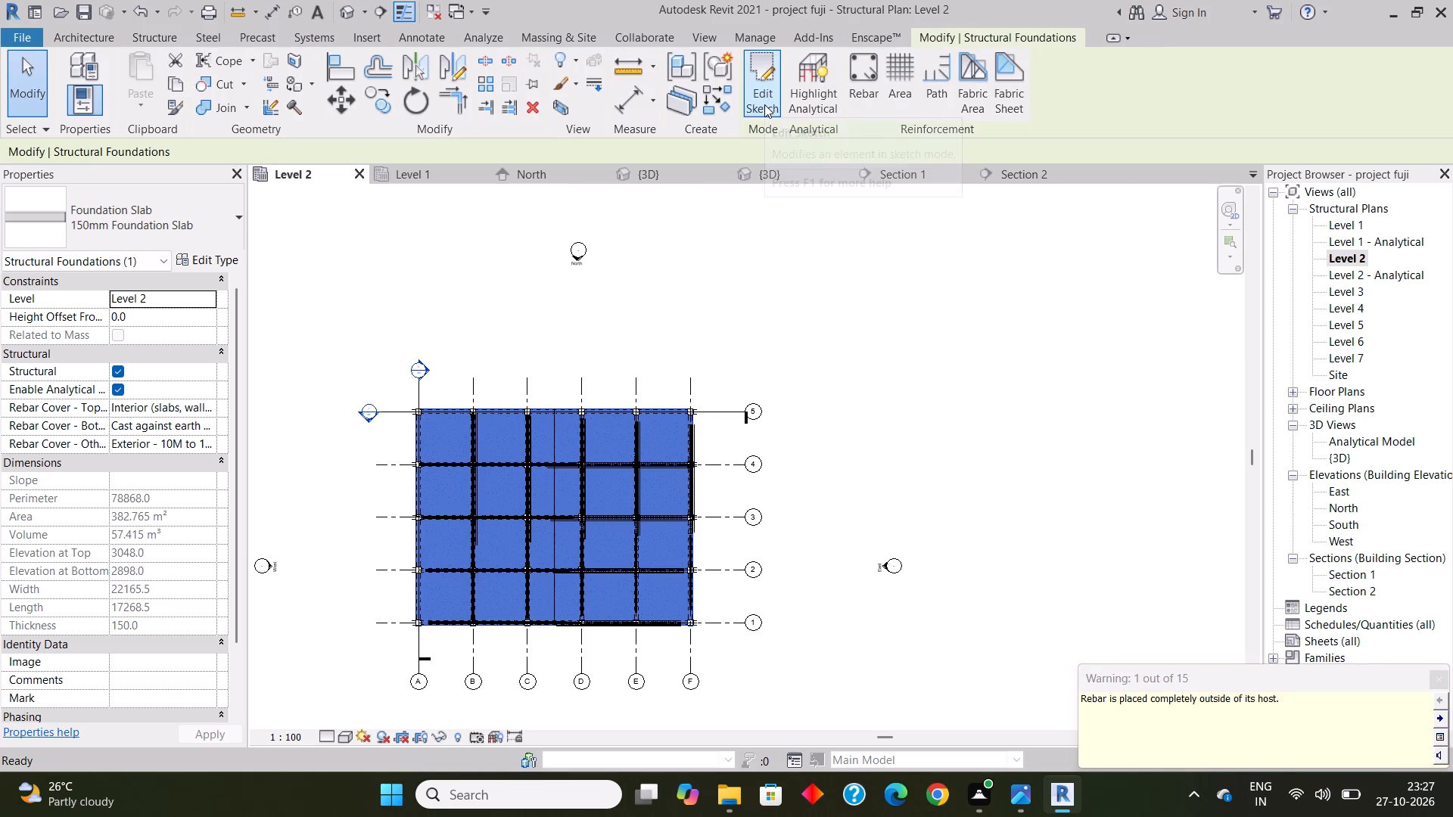
Display the 3D view in the Realistic visual style and examine the new Level 2 slab over the beams and columns.
{"action": "left_click", "coordinate": [642, 252]}
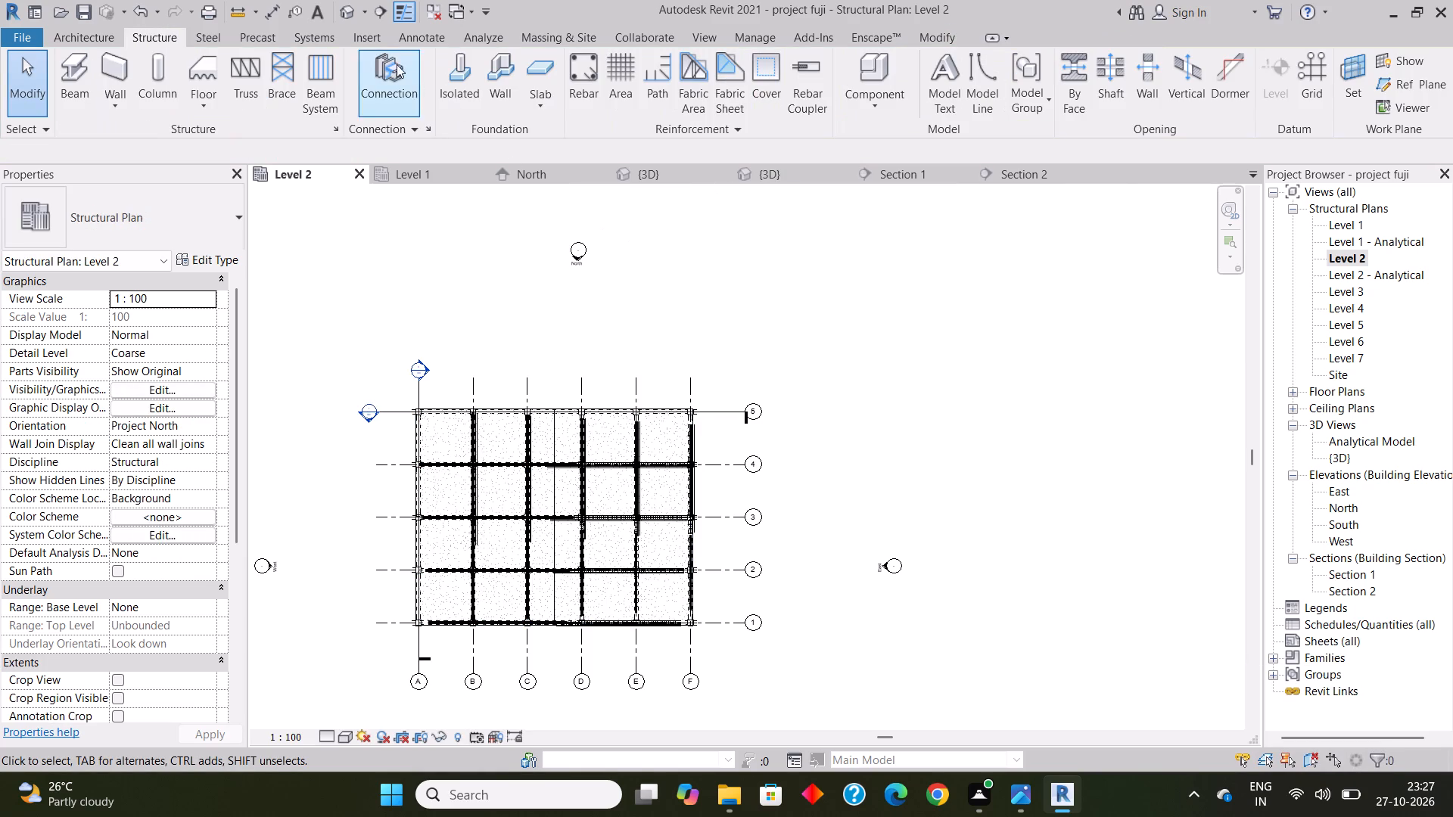
{"action": "left_click", "coordinate": [352, 13]}
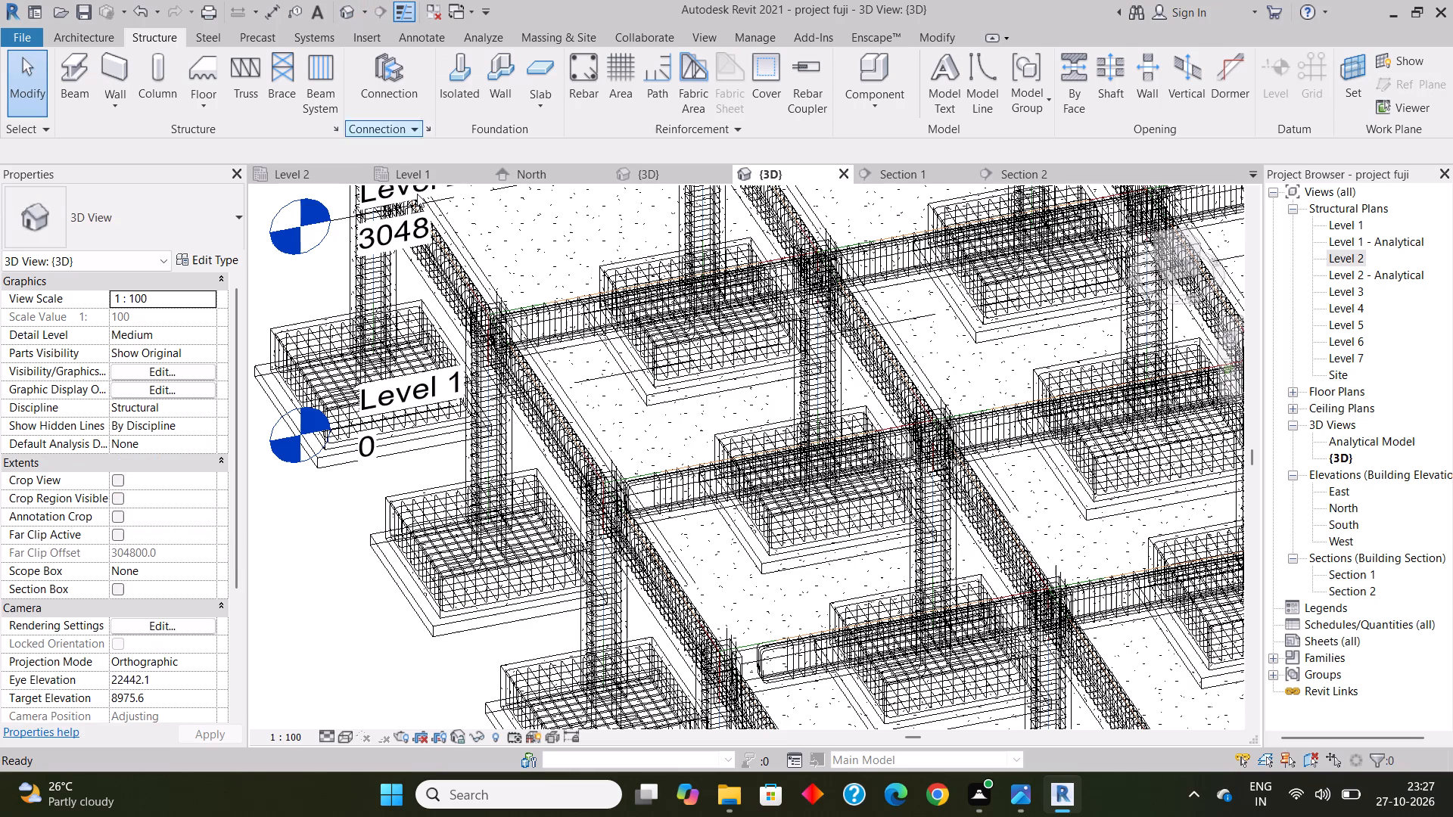
{"action": "scroll", "coordinate": [618, 464], "scroll_direction": "down", "scroll_amount": 6}
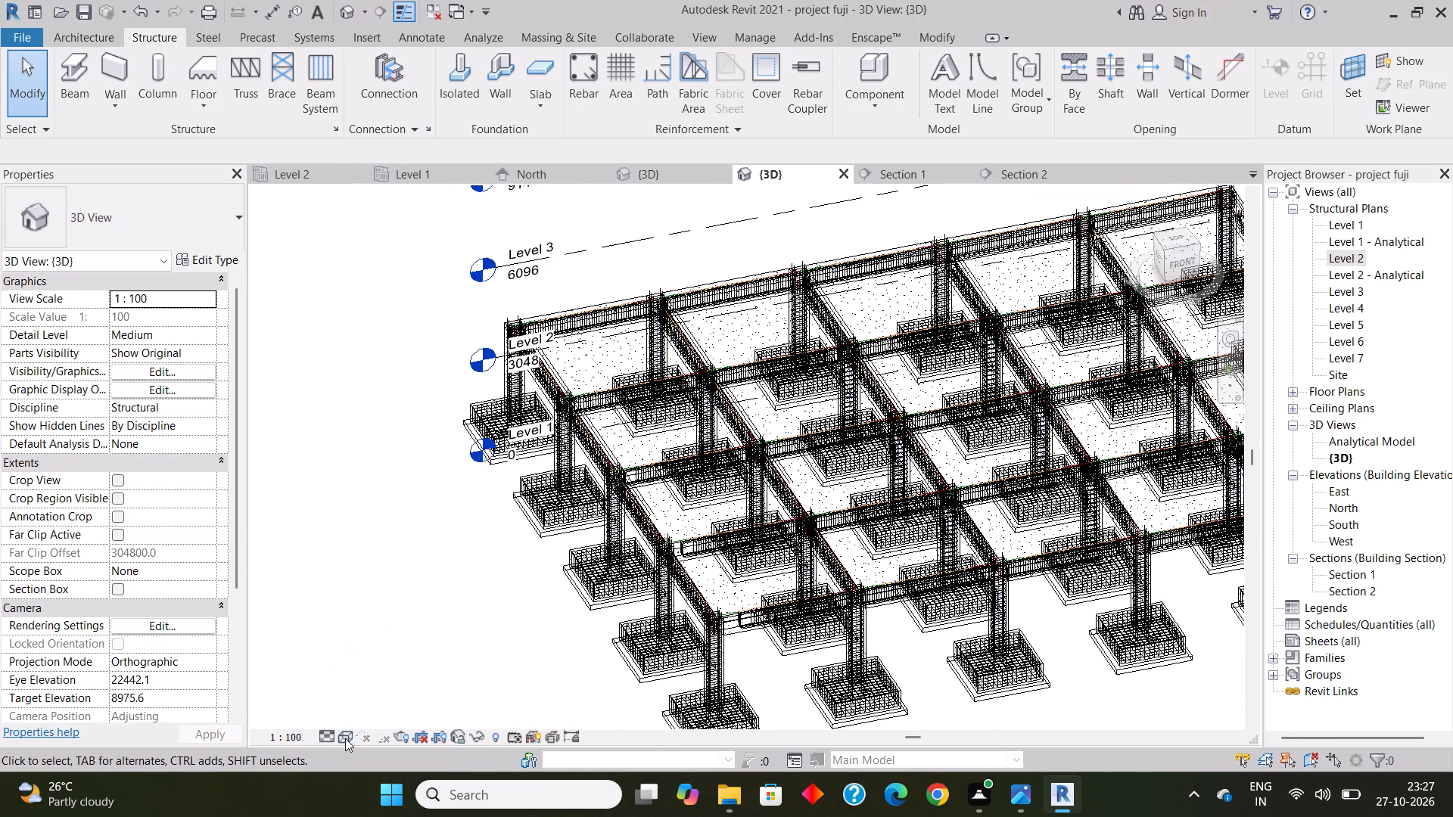
{"action": "left_click", "coordinate": [345, 738]}
{"action": "left_click", "coordinate": [371, 711]}
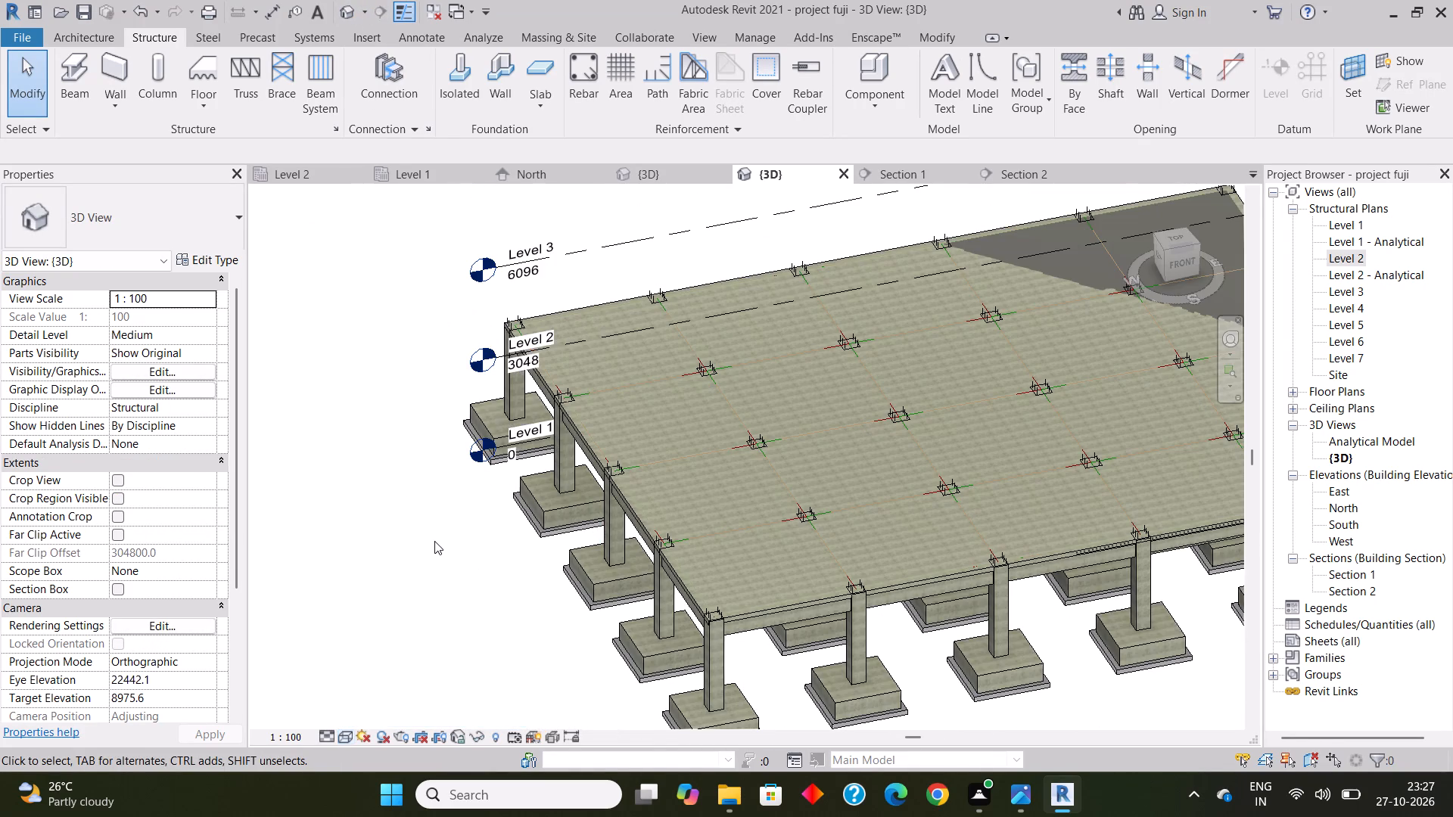
{"action": "scroll", "coordinate": [439, 537], "scroll_direction": "down", "scroll_amount": 2}
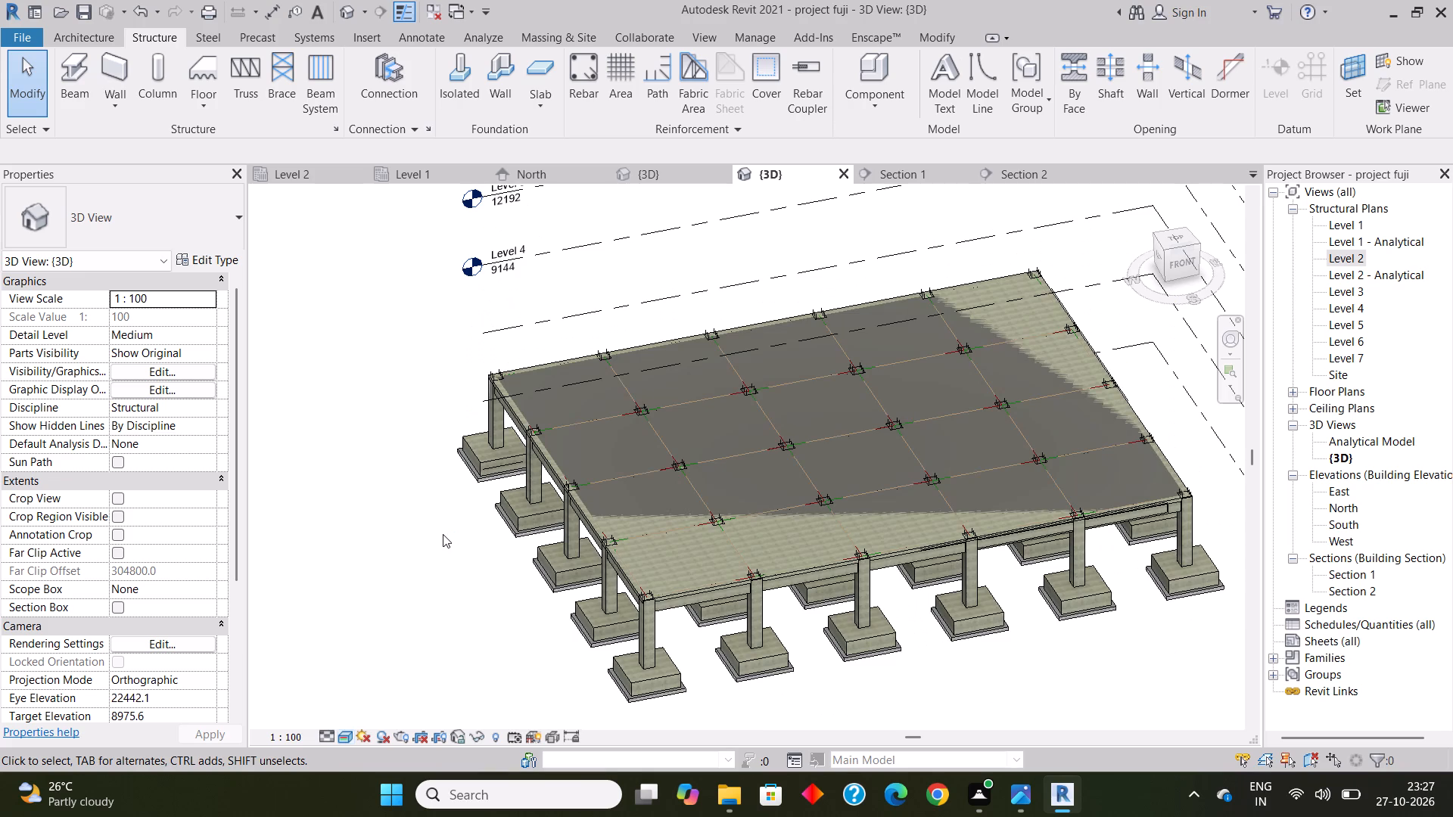
{"action": "scroll", "coordinate": [443, 534], "scroll_direction": "down", "scroll_amount": 1}
{"action": "middle_click_drag", "start_coordinate": [551, 555], "coordinate": [610, 495], "text": "shift"}
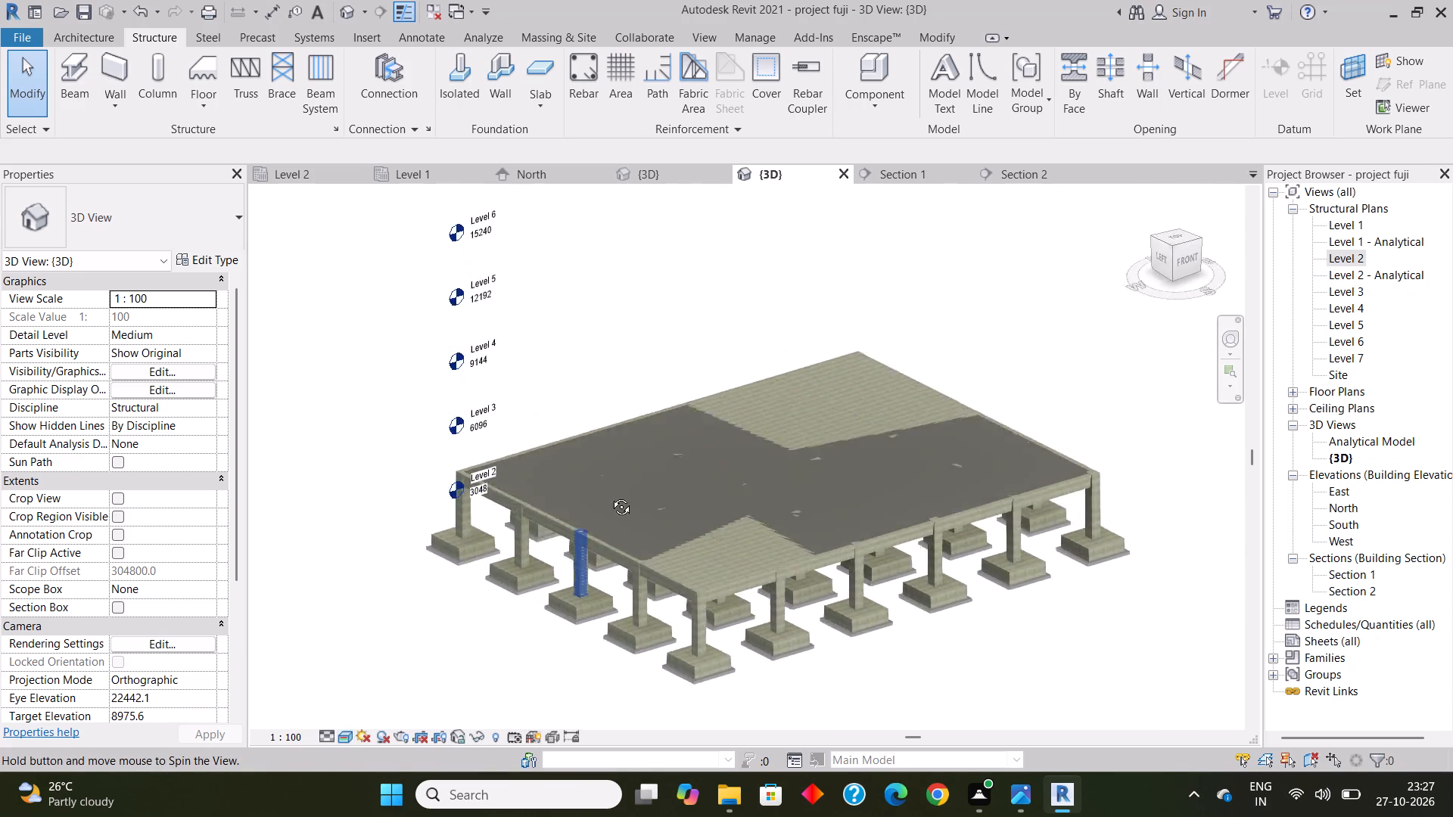
{"action": "middle_click_drag", "start_coordinate": [610, 495], "coordinate": [596, 420], "text": "shift"}
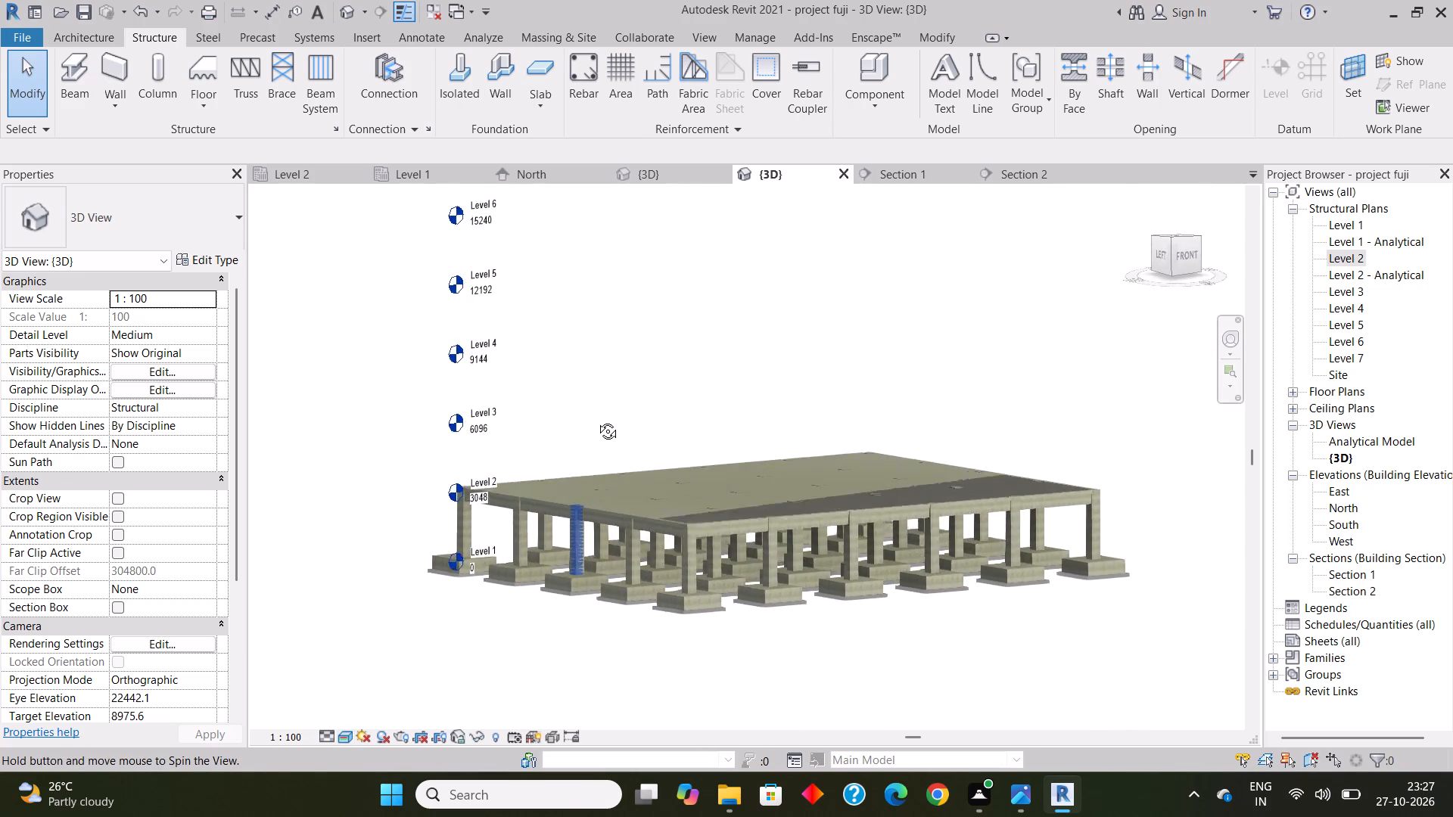
{"action": "middle_click_drag", "start_coordinate": [596, 420], "coordinate": [585, 432], "text": "shift"}
{"action": "scroll", "coordinate": [645, 514], "scroll_direction": "up", "scroll_amount": 4}
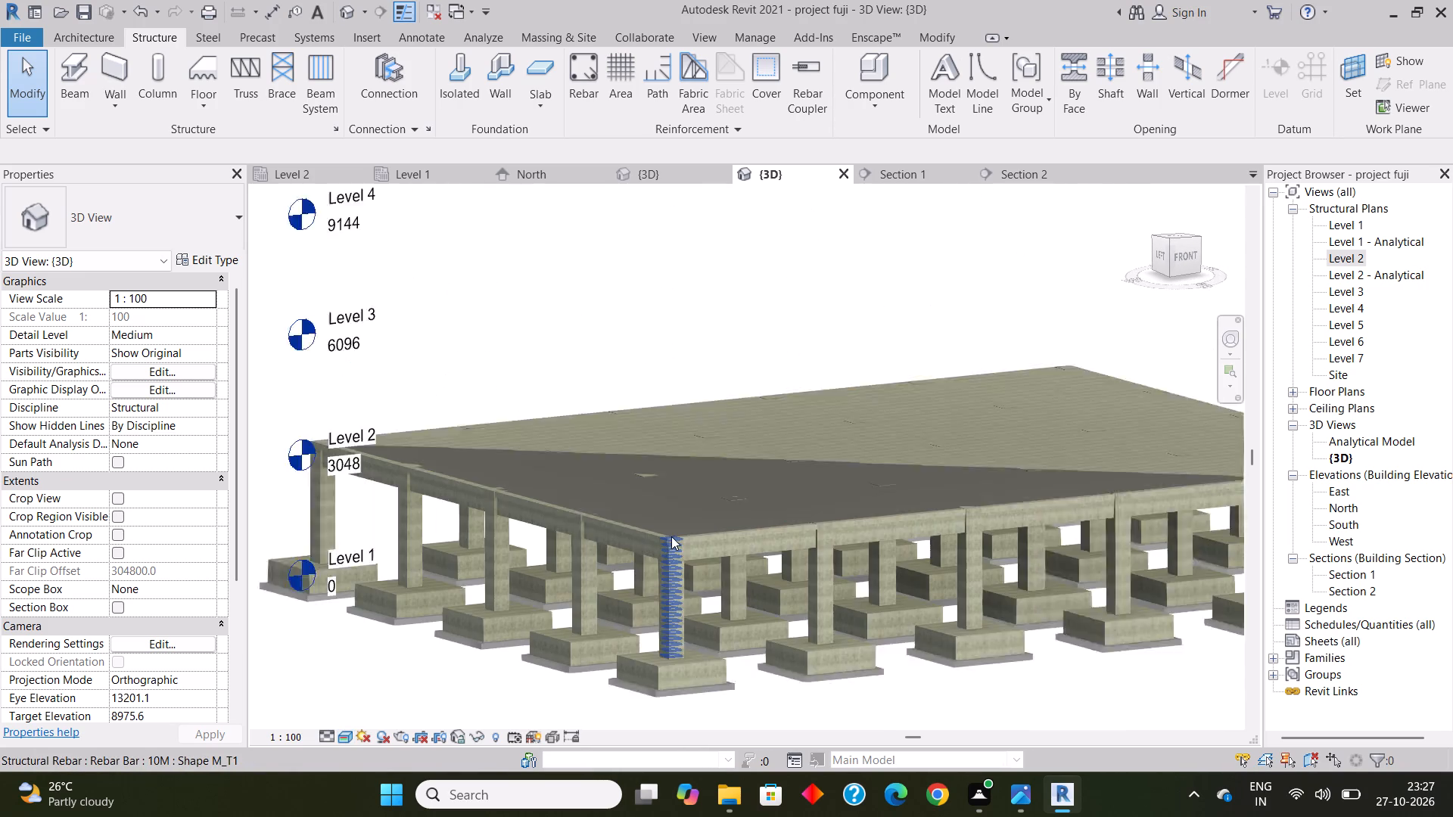
{"action": "scroll", "coordinate": [671, 536], "scroll_direction": "up", "scroll_amount": 4}
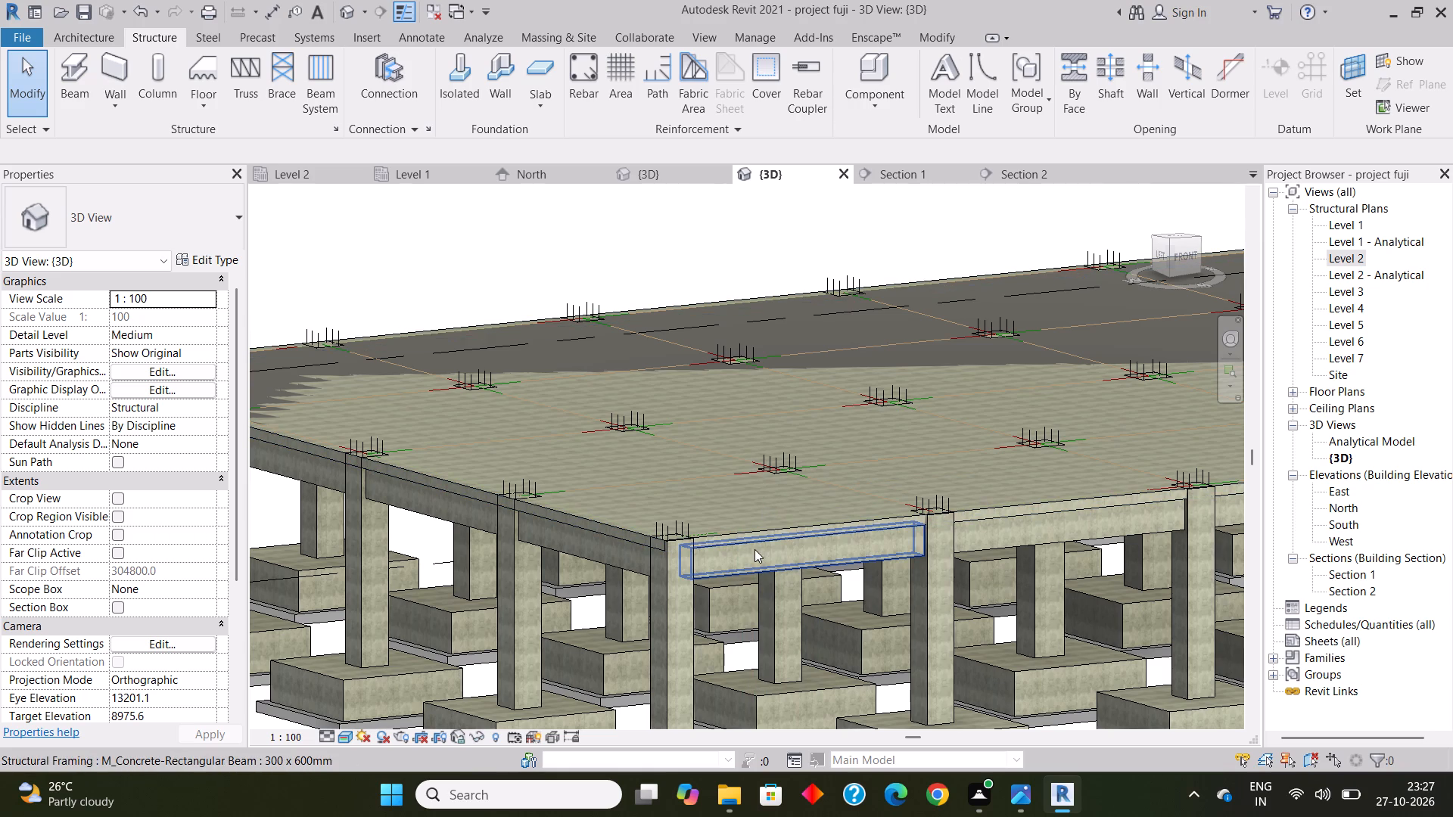
Add area reinforcement of 20d bars at 300 mm to the Level 2 slab, bounded by a rectangle from its A5 corner to its F1 corner.
{"action": "double_click", "coordinate": [1350, 258]}
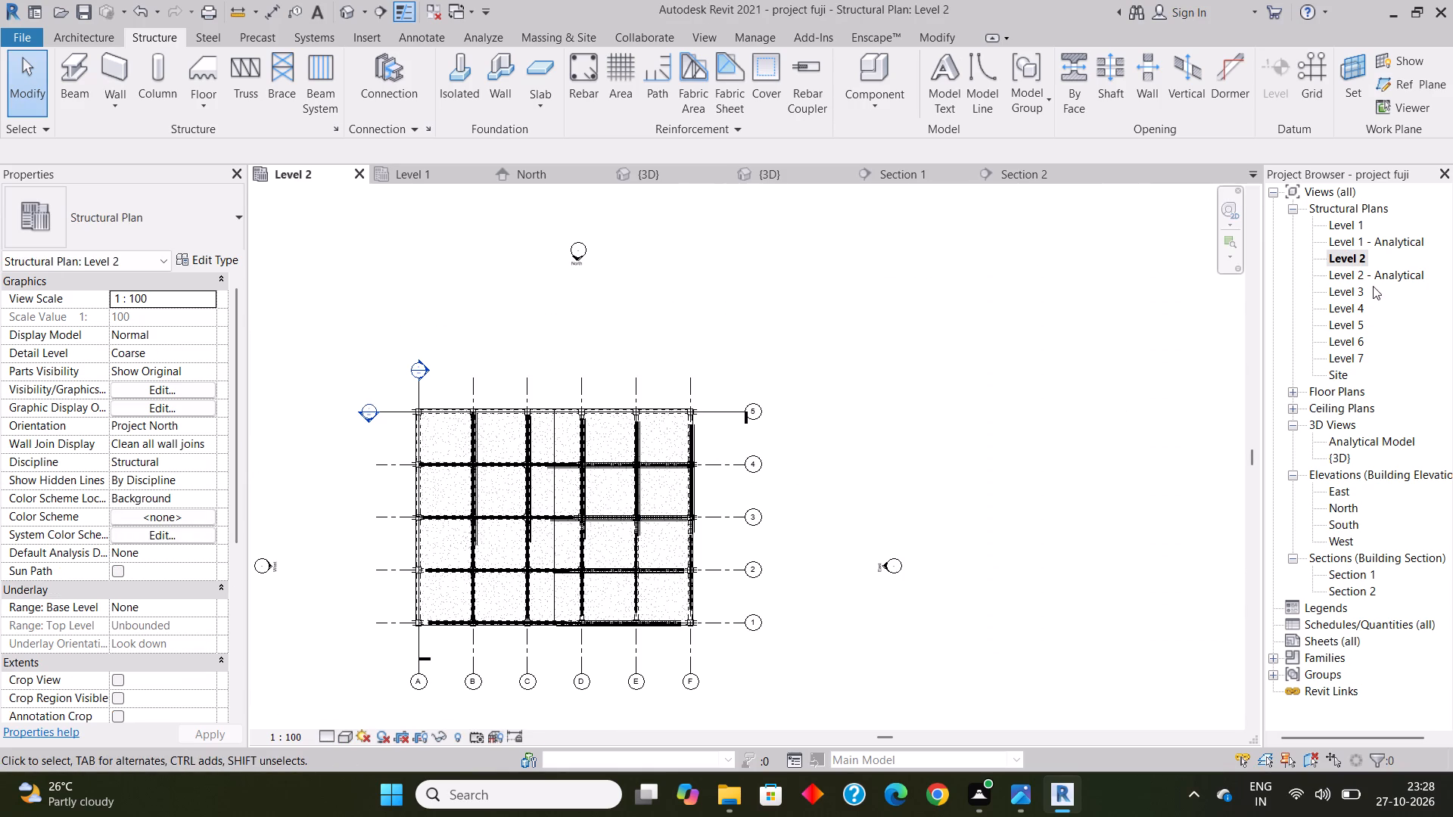
{"action": "scroll", "coordinate": [440, 451], "scroll_direction": "up", "scroll_amount": 2}
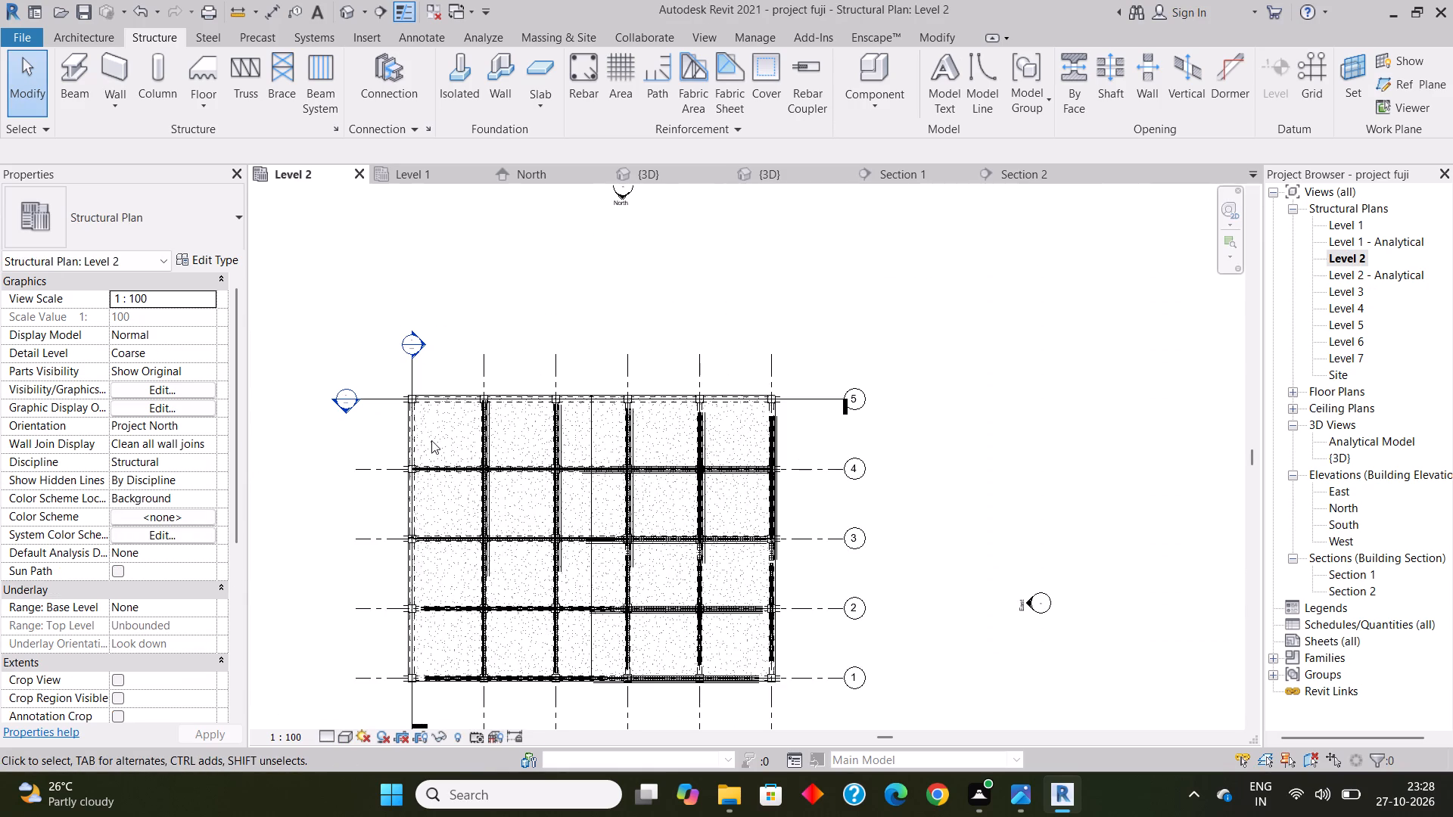
{"action": "middle_click_drag", "start_coordinate": [419, 423], "coordinate": [470, 391]}
{"action": "left_click", "coordinate": [494, 211]}
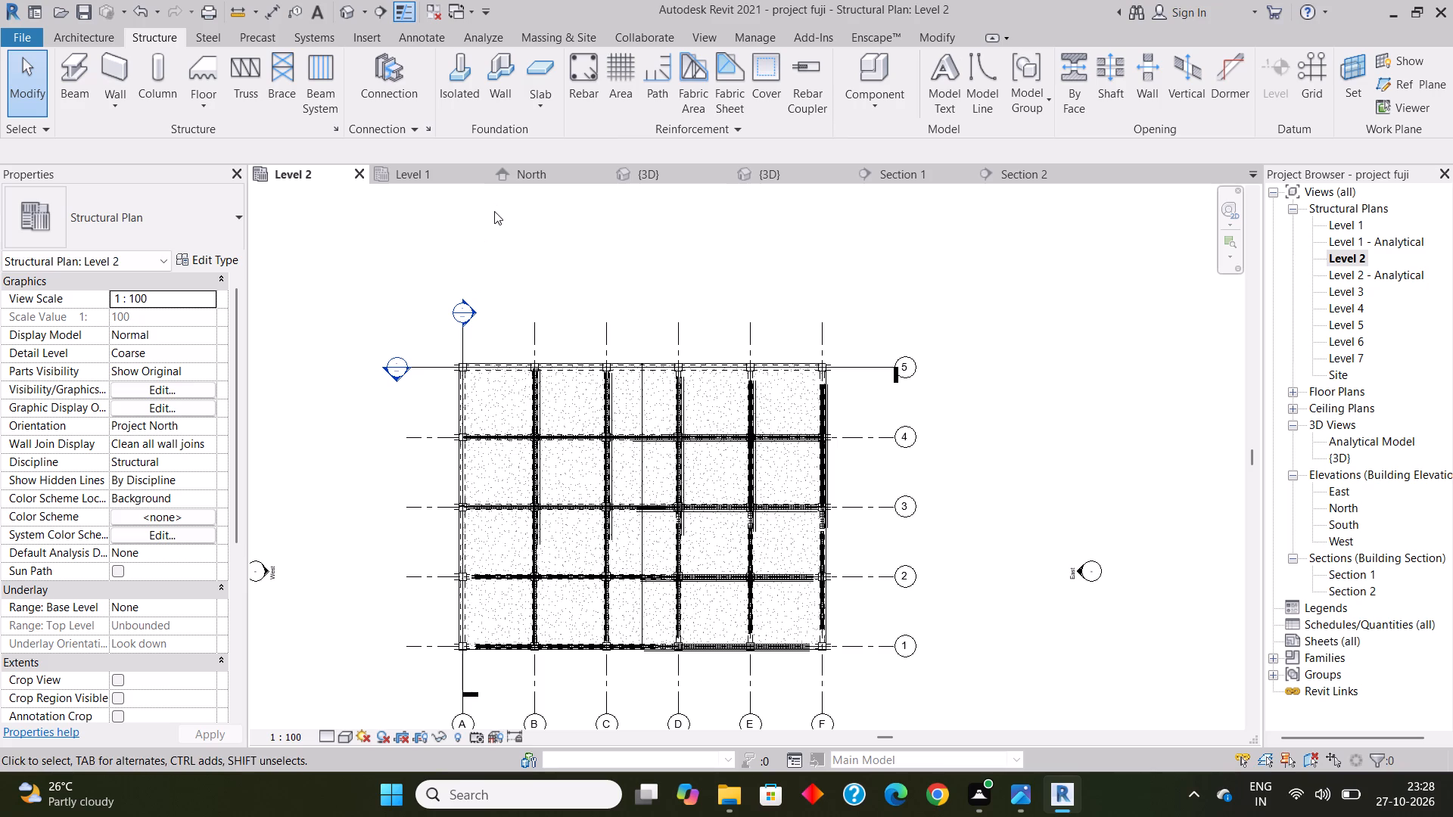
{"action": "left_click", "coordinate": [630, 64]}
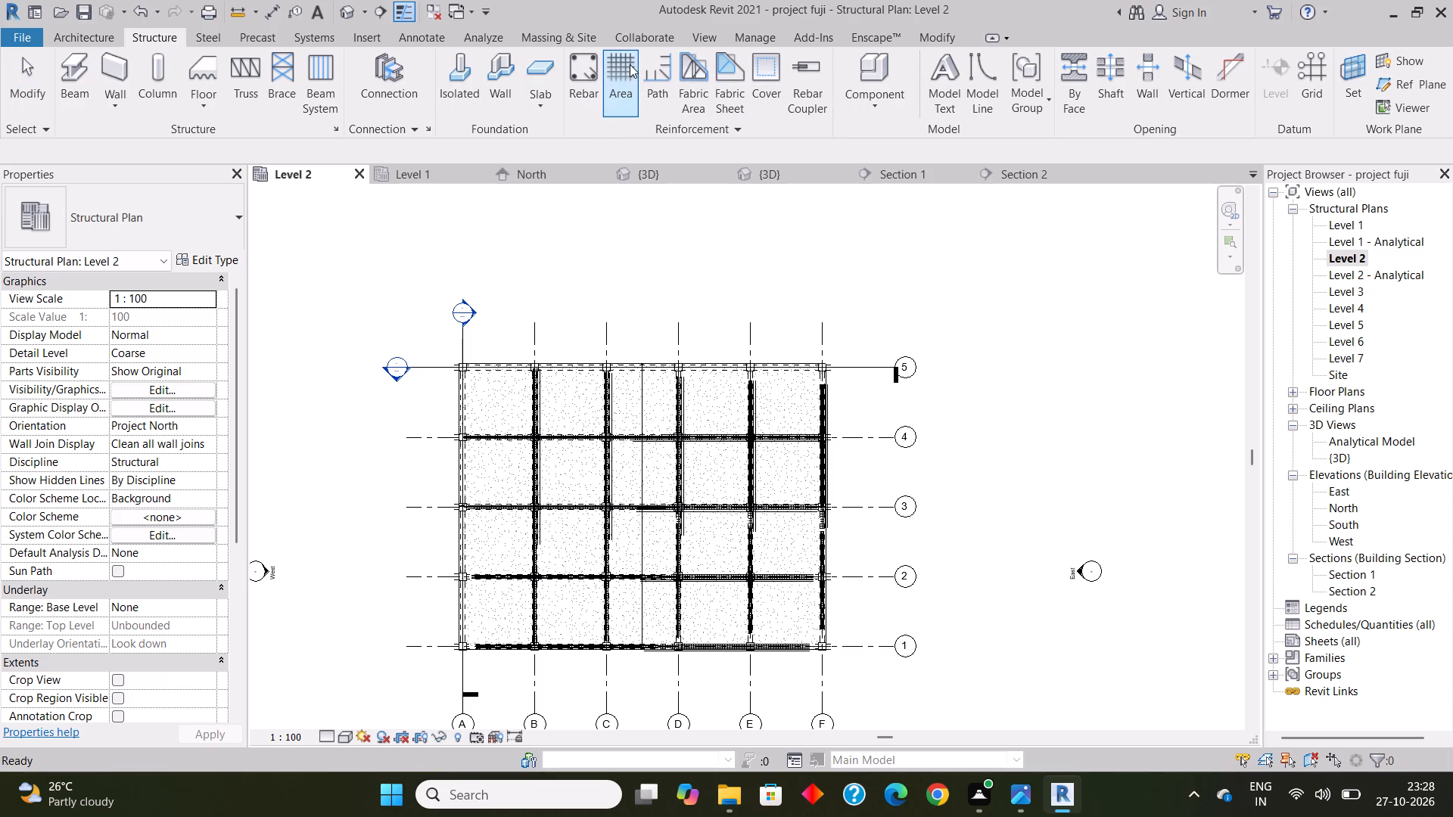
{"action": "left_click", "coordinate": [658, 364]}
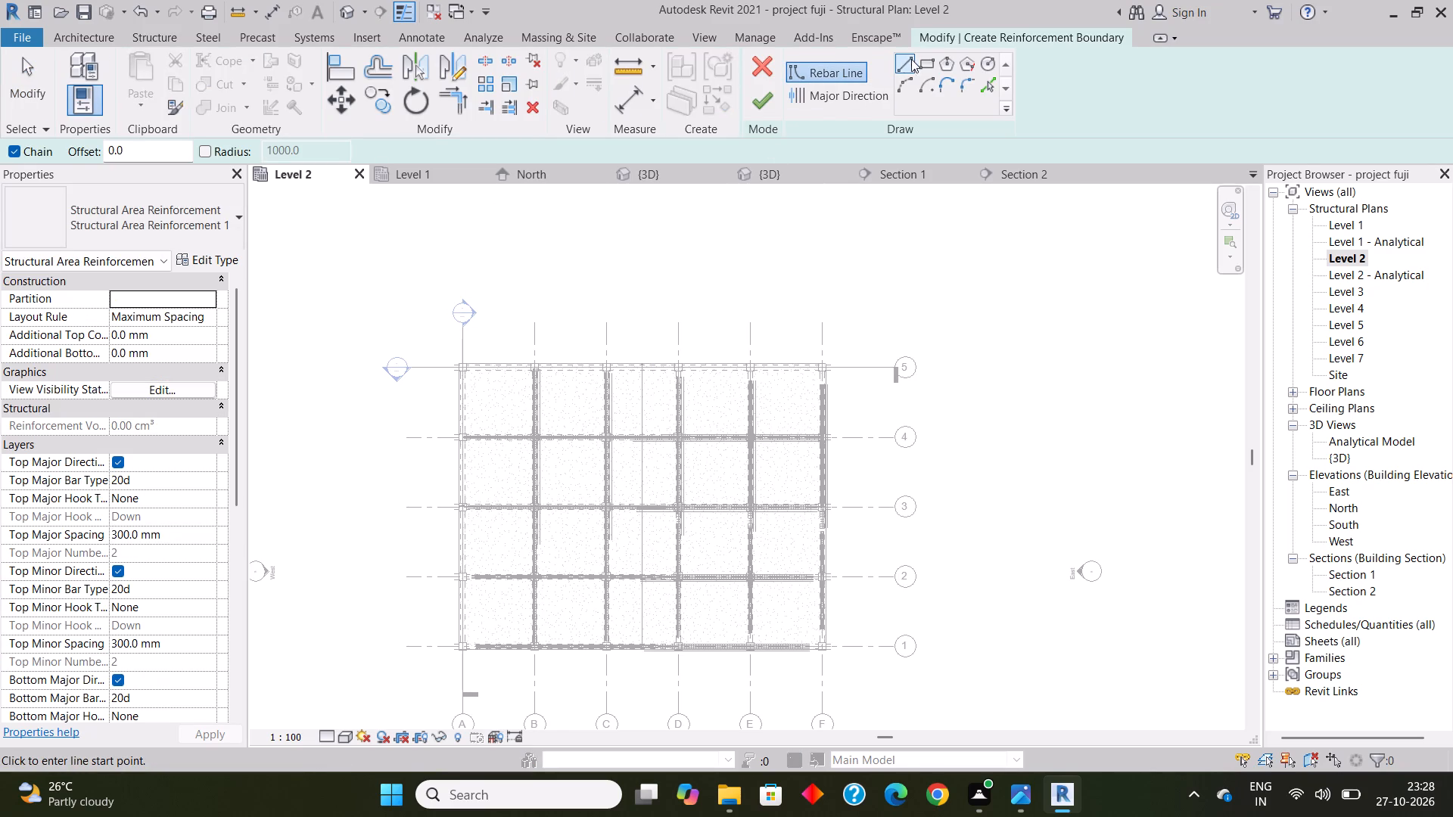
{"action": "left_click", "coordinate": [923, 63]}
{"action": "scroll", "coordinate": [428, 371], "scroll_direction": "up", "scroll_amount": 12}
{"action": "scroll", "coordinate": [496, 353], "scroll_direction": "up", "scroll_amount": 3}
{"action": "left_click", "coordinate": [509, 341]}
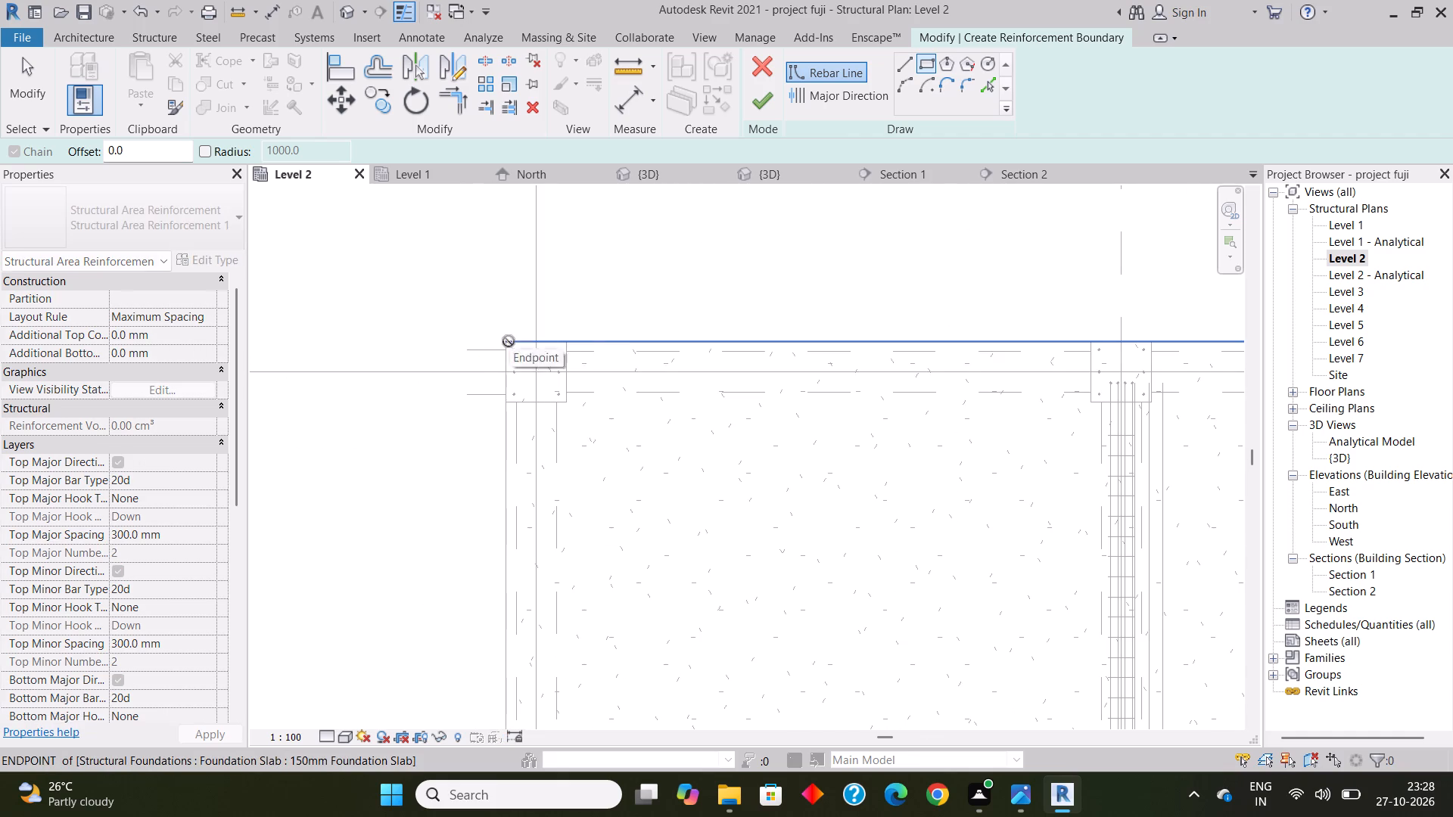
{"action": "scroll", "coordinate": [509, 341], "scroll_direction": "down", "scroll_amount": 4}
{"action": "scroll", "coordinate": [710, 388], "scroll_direction": "down", "scroll_amount": 13}
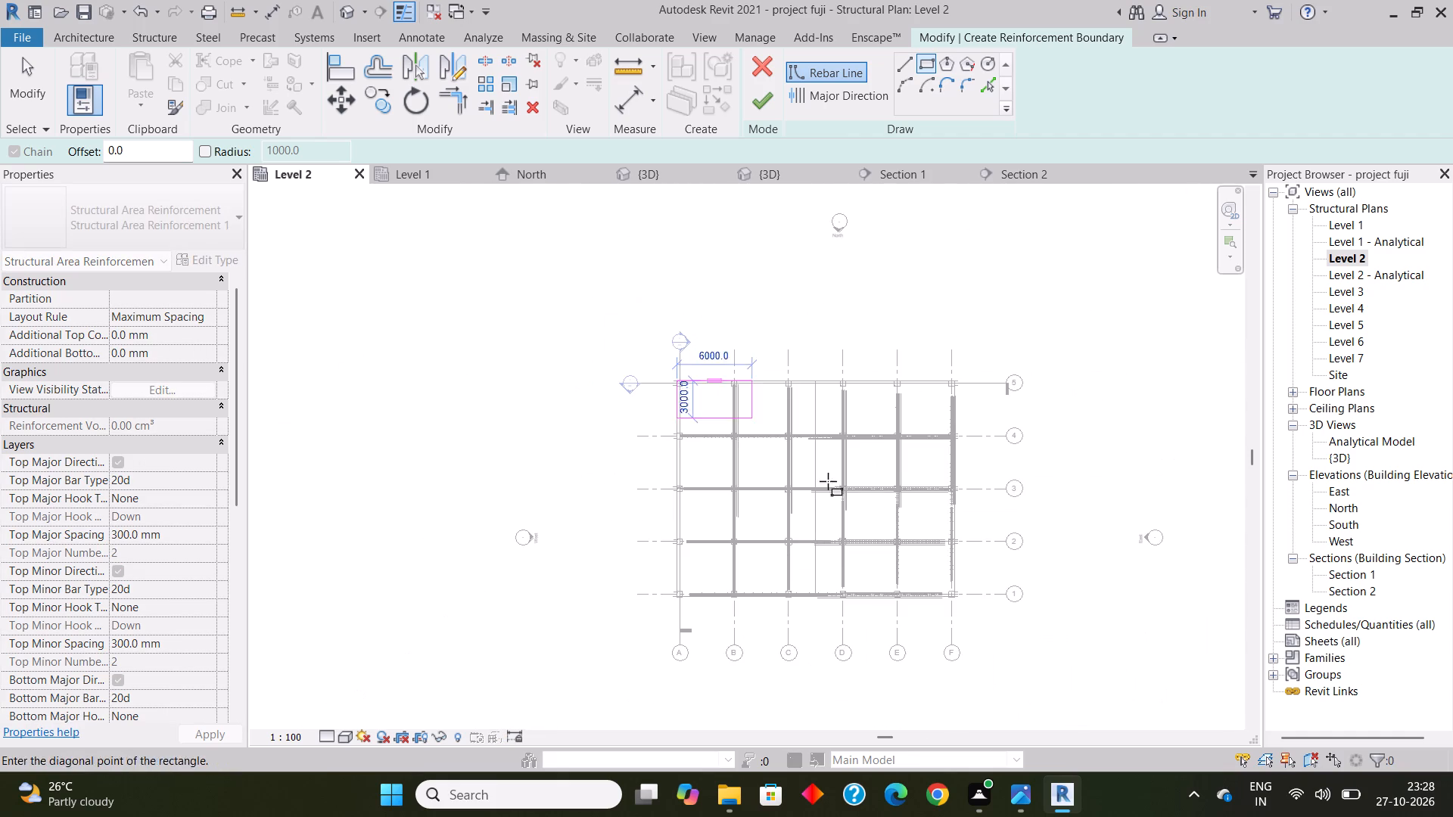
{"action": "scroll", "coordinate": [944, 576], "scroll_direction": "up", "scroll_amount": 16}
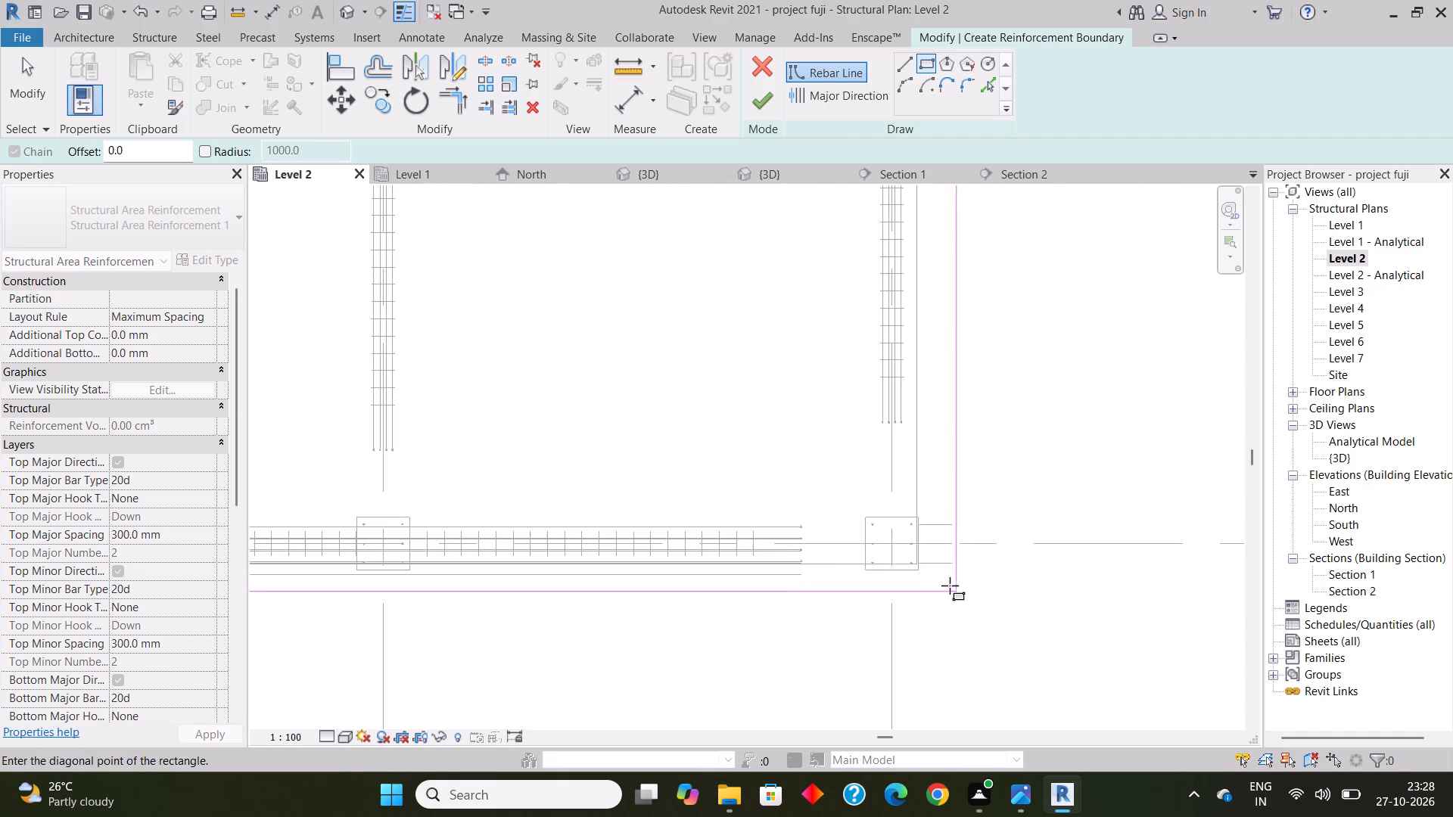
{"action": "scroll", "coordinate": [938, 577], "scroll_direction": "up", "scroll_amount": 9}
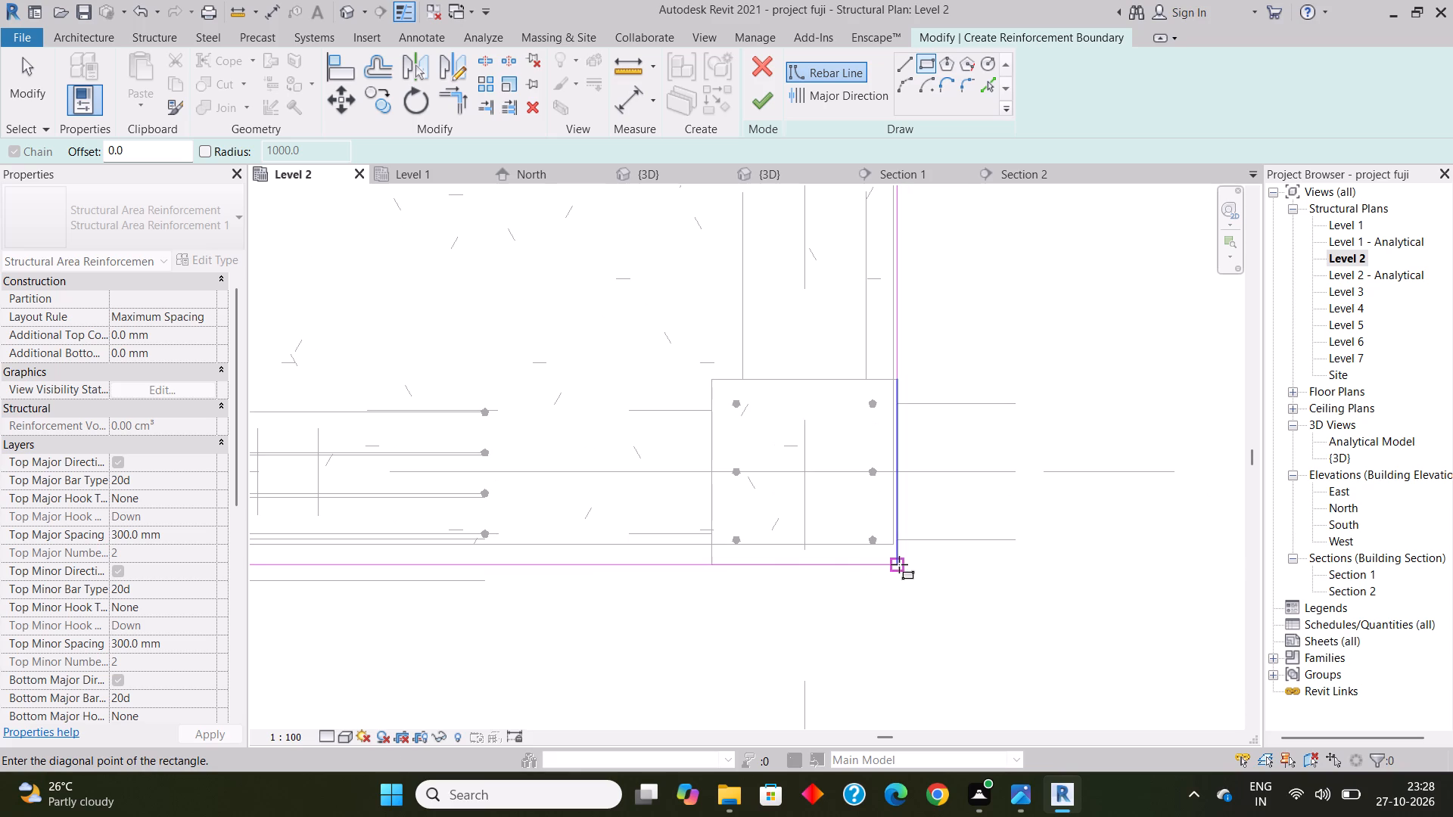
{"action": "left_click", "coordinate": [898, 563]}
{"action": "scroll", "coordinate": [643, 612], "scroll_direction": "down", "scroll_amount": 3}
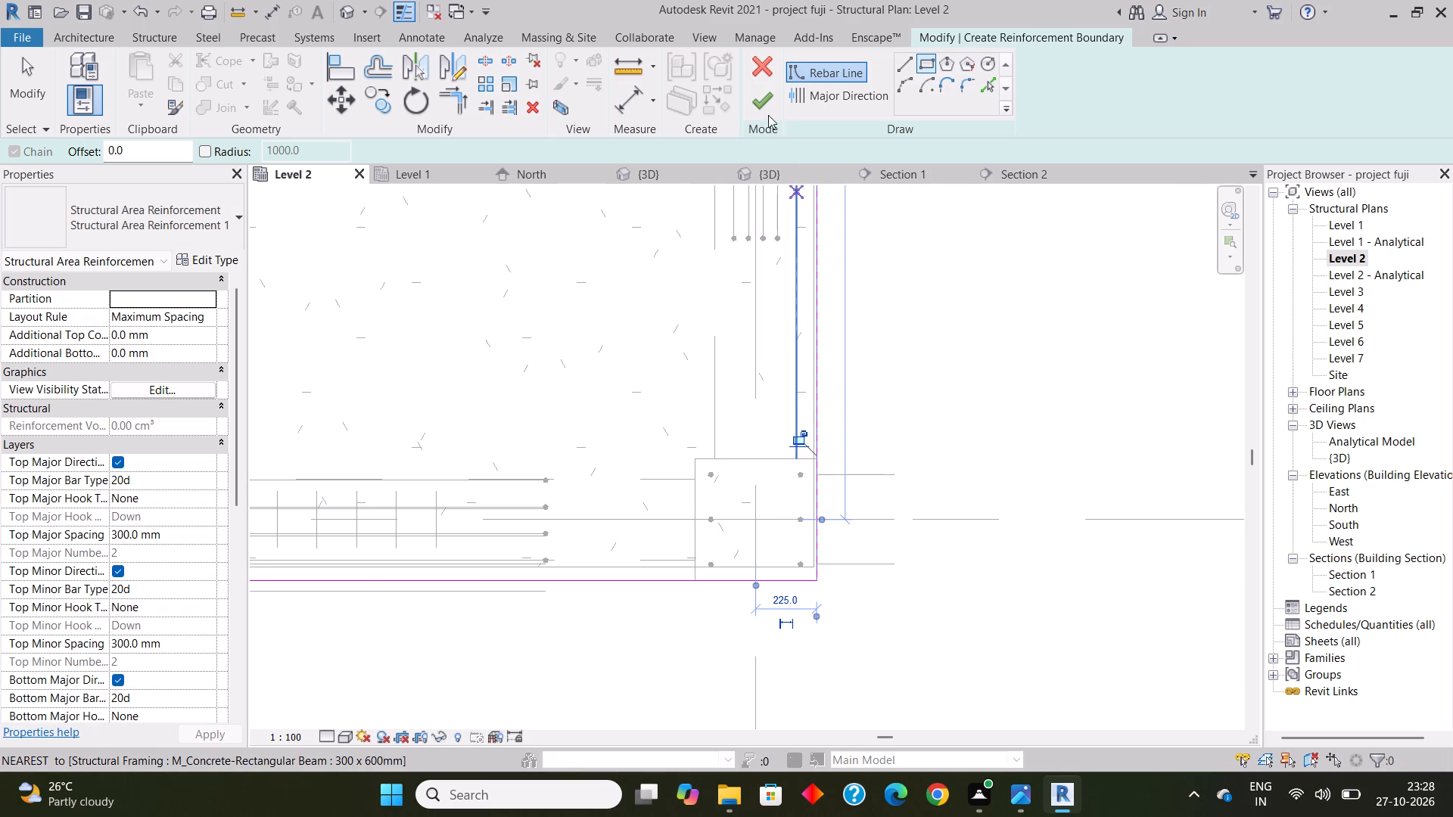
{"action": "left_click", "coordinate": [759, 103]}
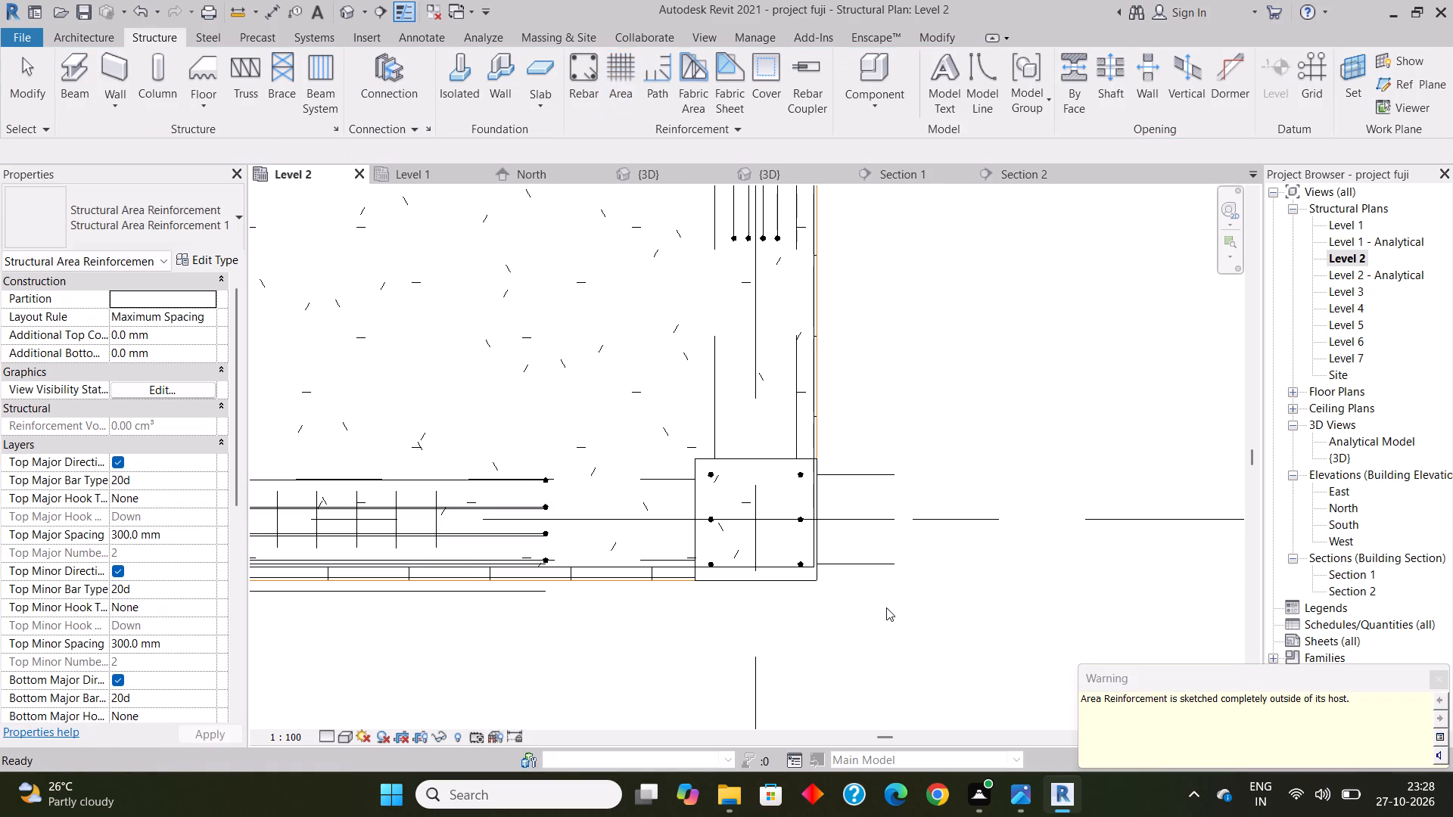
Examine the slab's area reinforcement in plan and in the 3D view set to the Wireframe visual style.
{"action": "scroll", "coordinate": [887, 607], "scroll_direction": "down", "scroll_amount": 14}
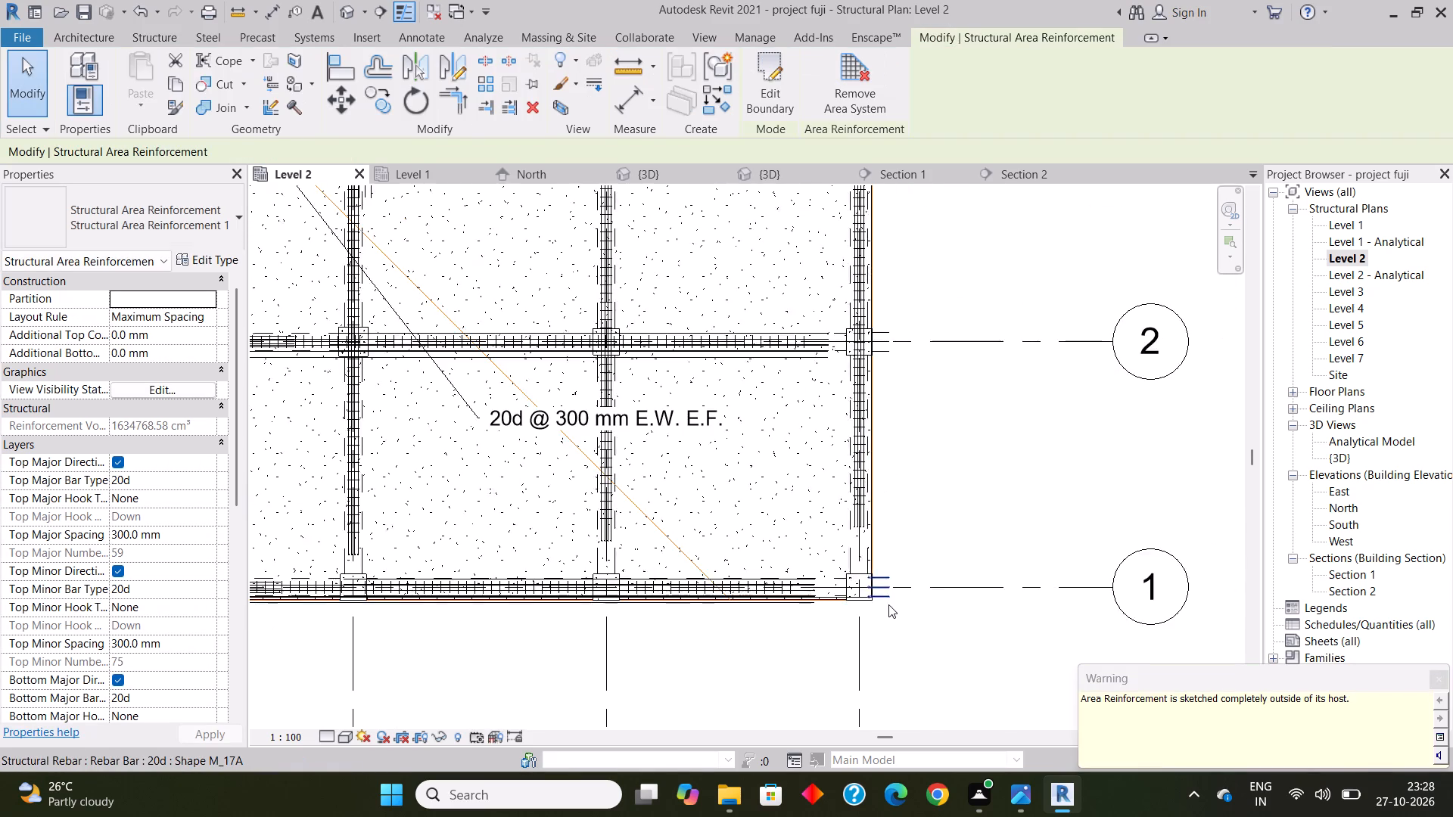
{"action": "scroll", "coordinate": [888, 604], "scroll_direction": "down", "scroll_amount": 8}
{"action": "middle_click_drag", "start_coordinate": [863, 588], "coordinate": [843, 586]}
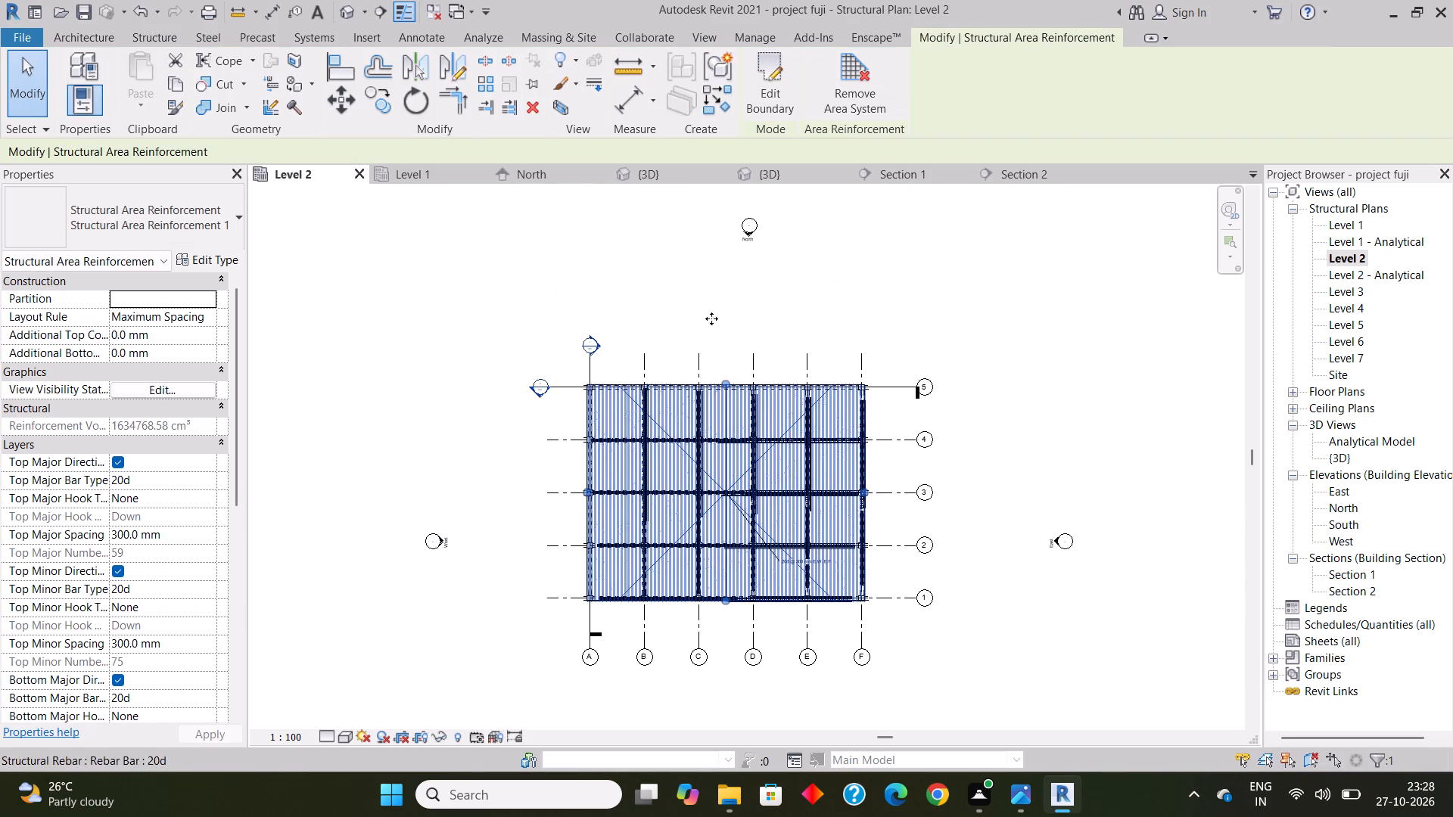
{"action": "left_click", "coordinate": [342, 9]}
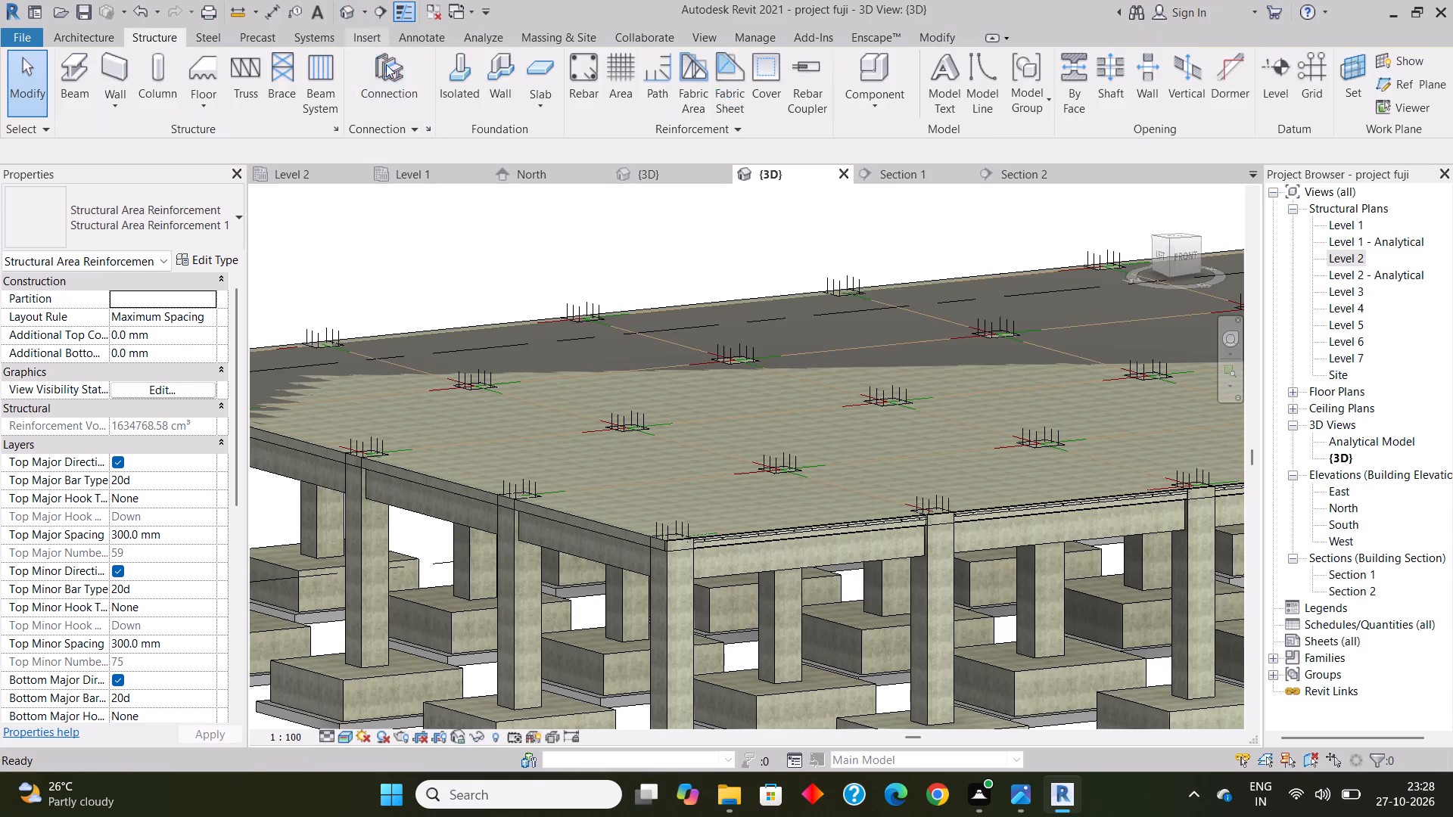
{"action": "left_click", "coordinate": [345, 735]}
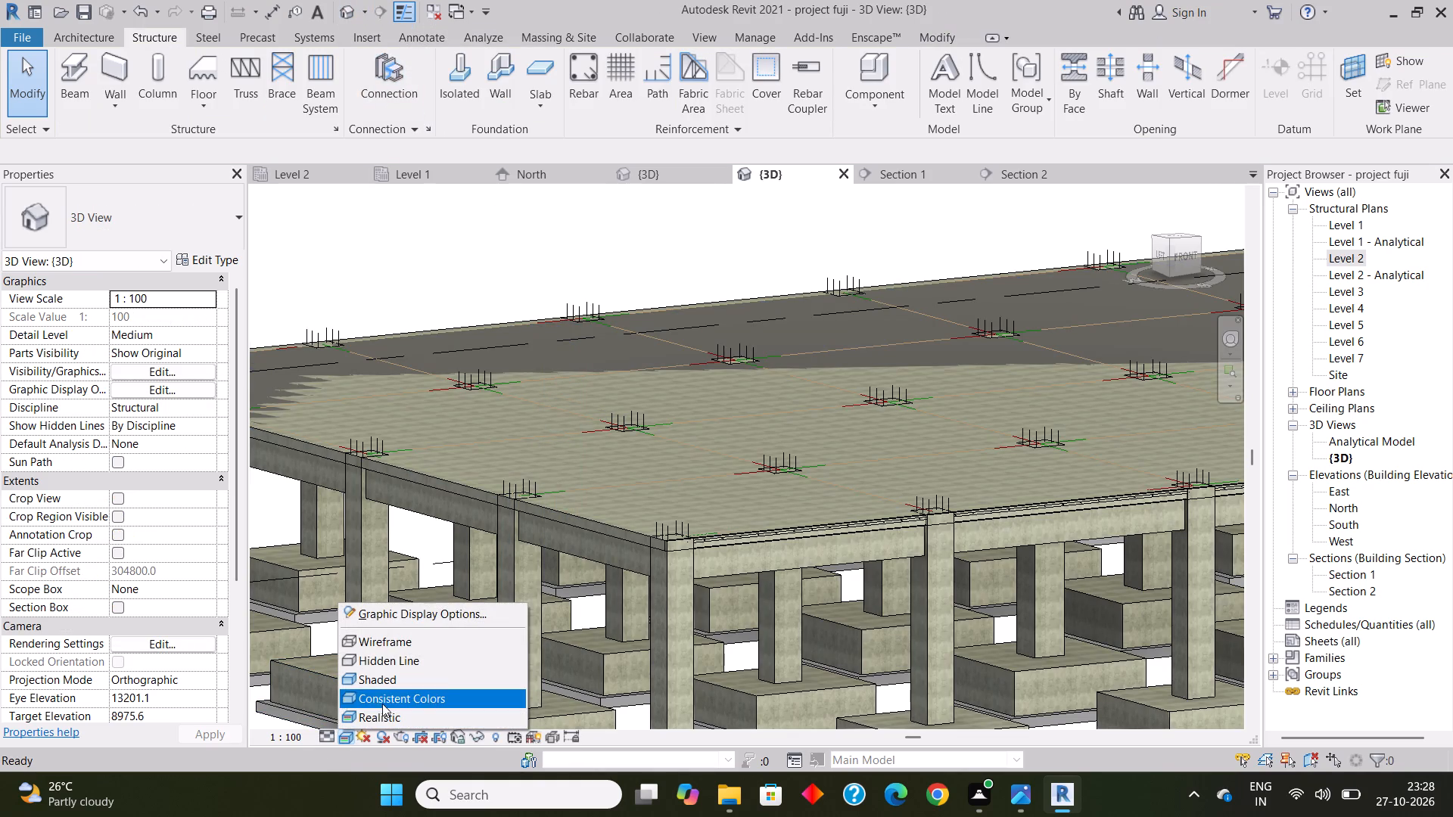
{"action": "left_click", "coordinate": [386, 637]}
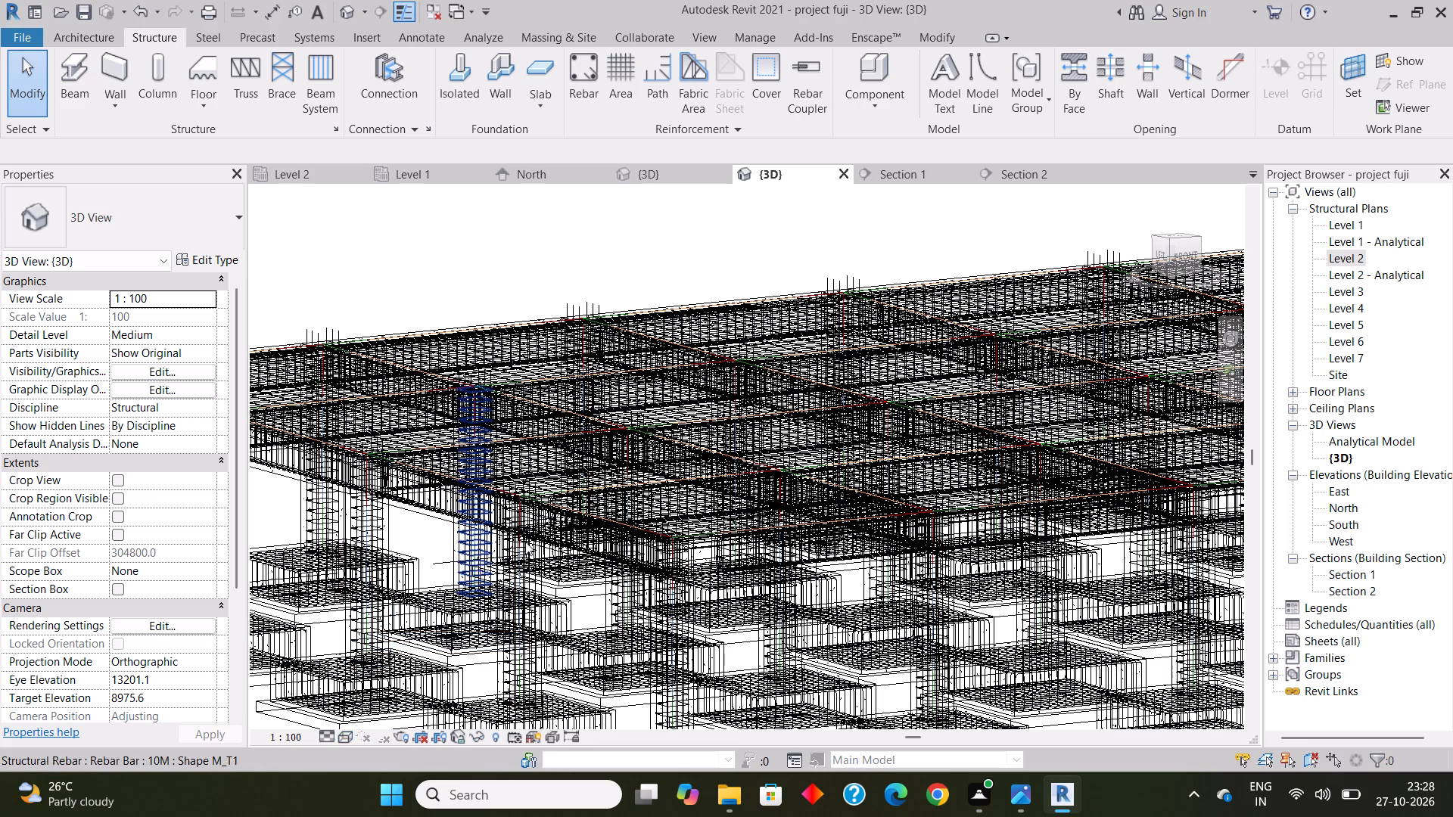
{"action": "scroll", "coordinate": [700, 432], "scroll_direction": "down", "scroll_amount": 5}
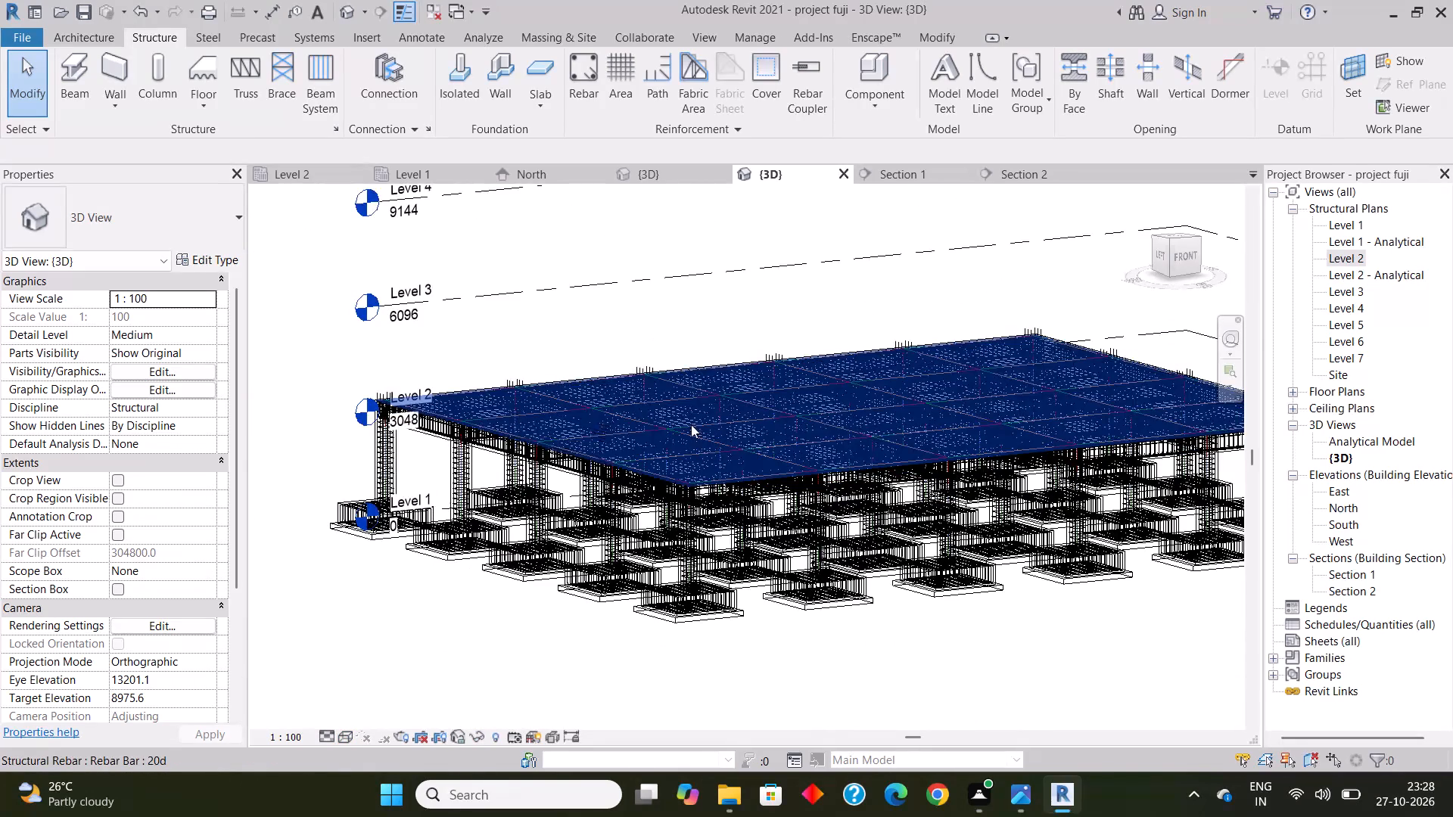
{"action": "scroll", "coordinate": [413, 418], "scroll_direction": "up", "scroll_amount": 9}
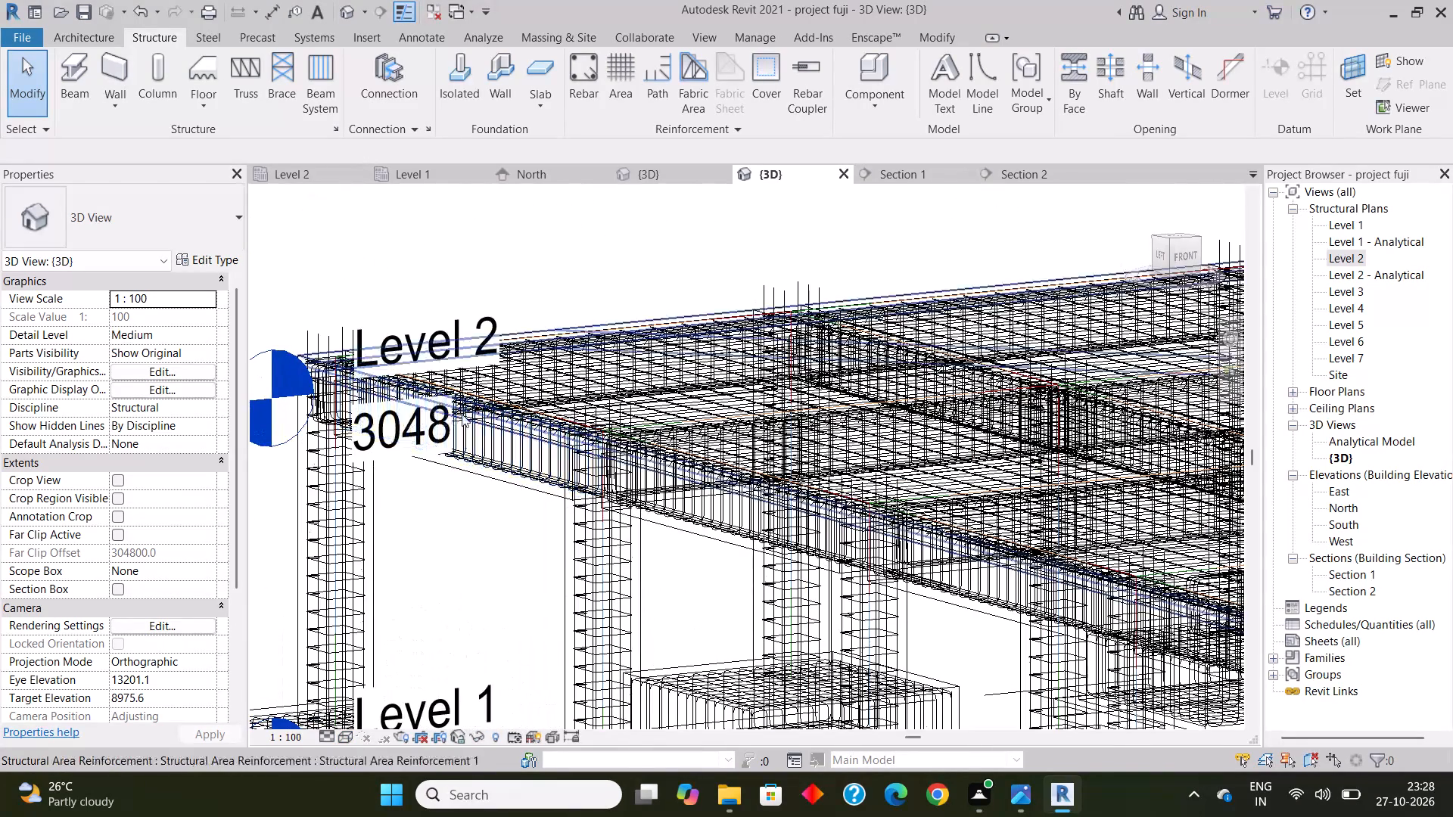
{"action": "left_click", "coordinate": [632, 383]}
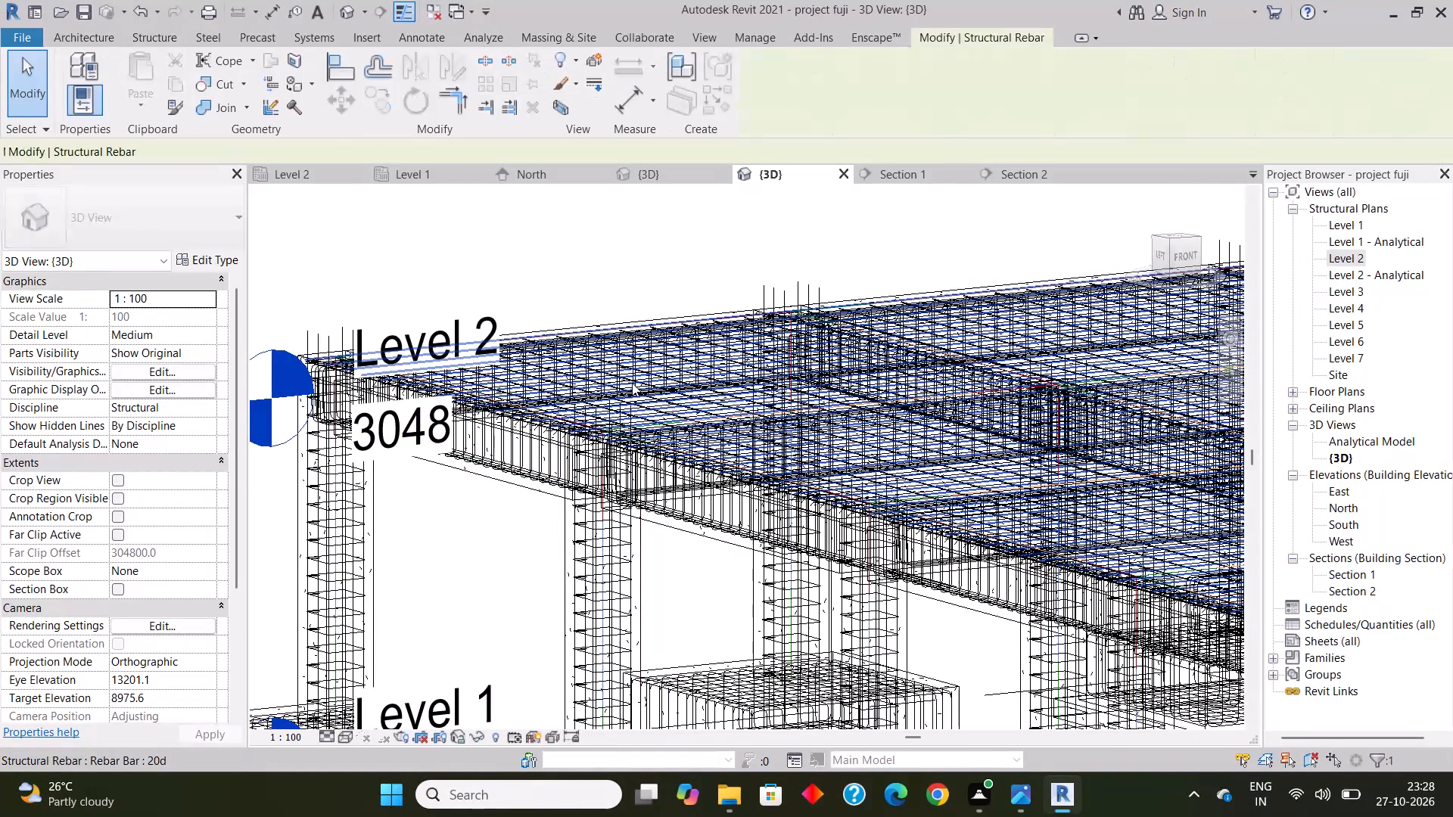
{"action": "left_click", "coordinate": [542, 251]}
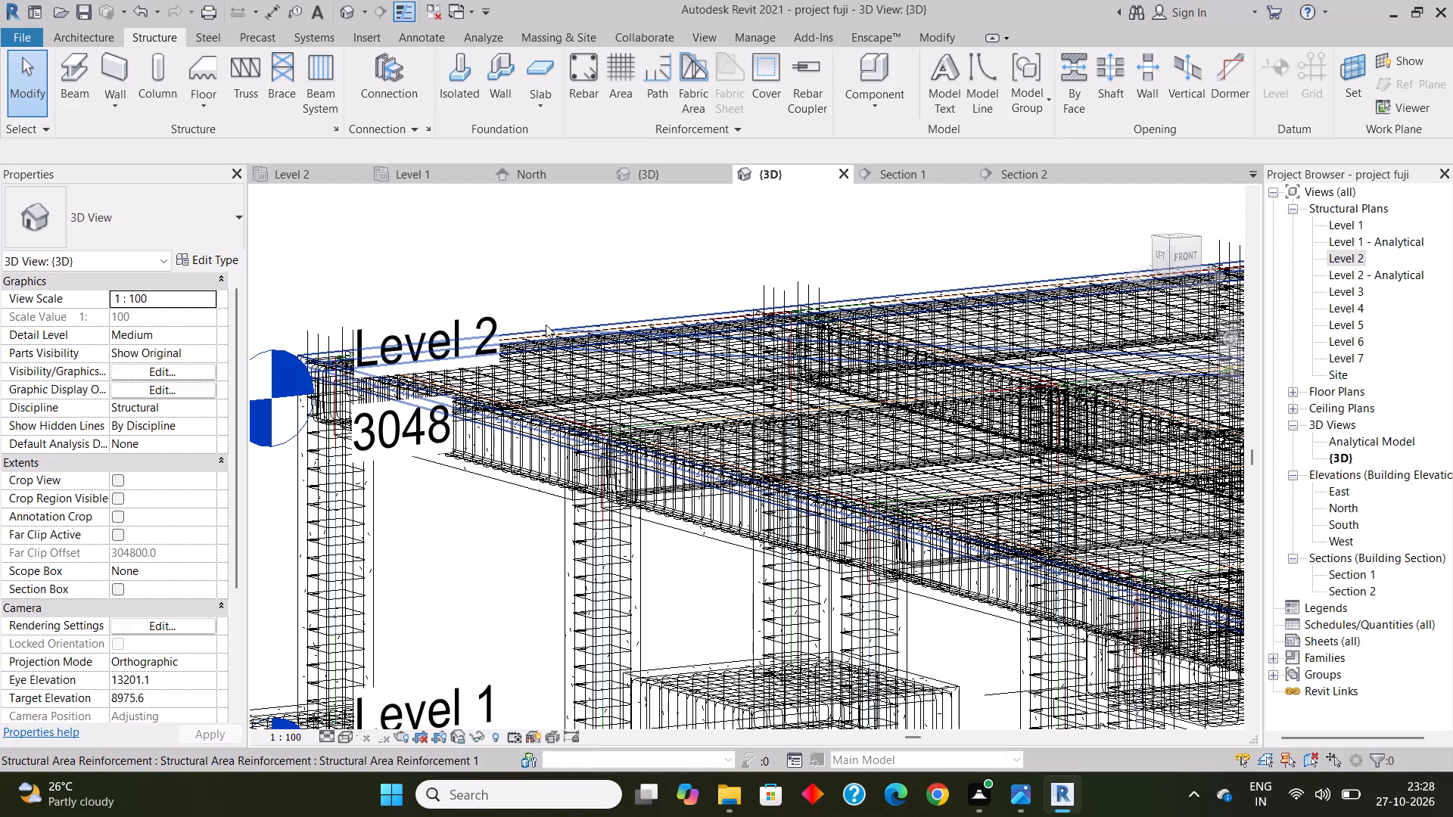
{"action": "left_click", "coordinate": [546, 325]}
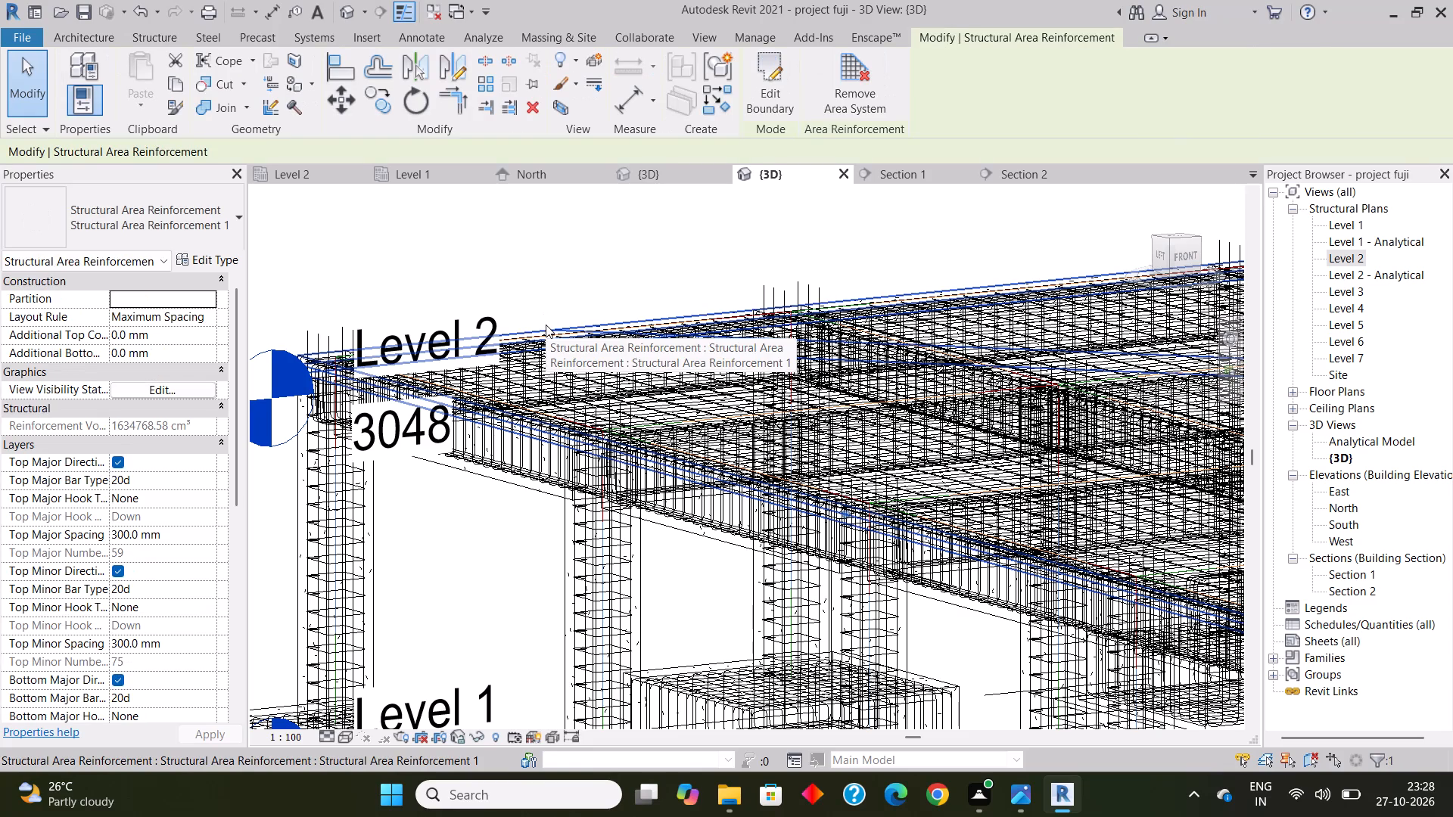
{"action": "left_click", "coordinate": [552, 267]}
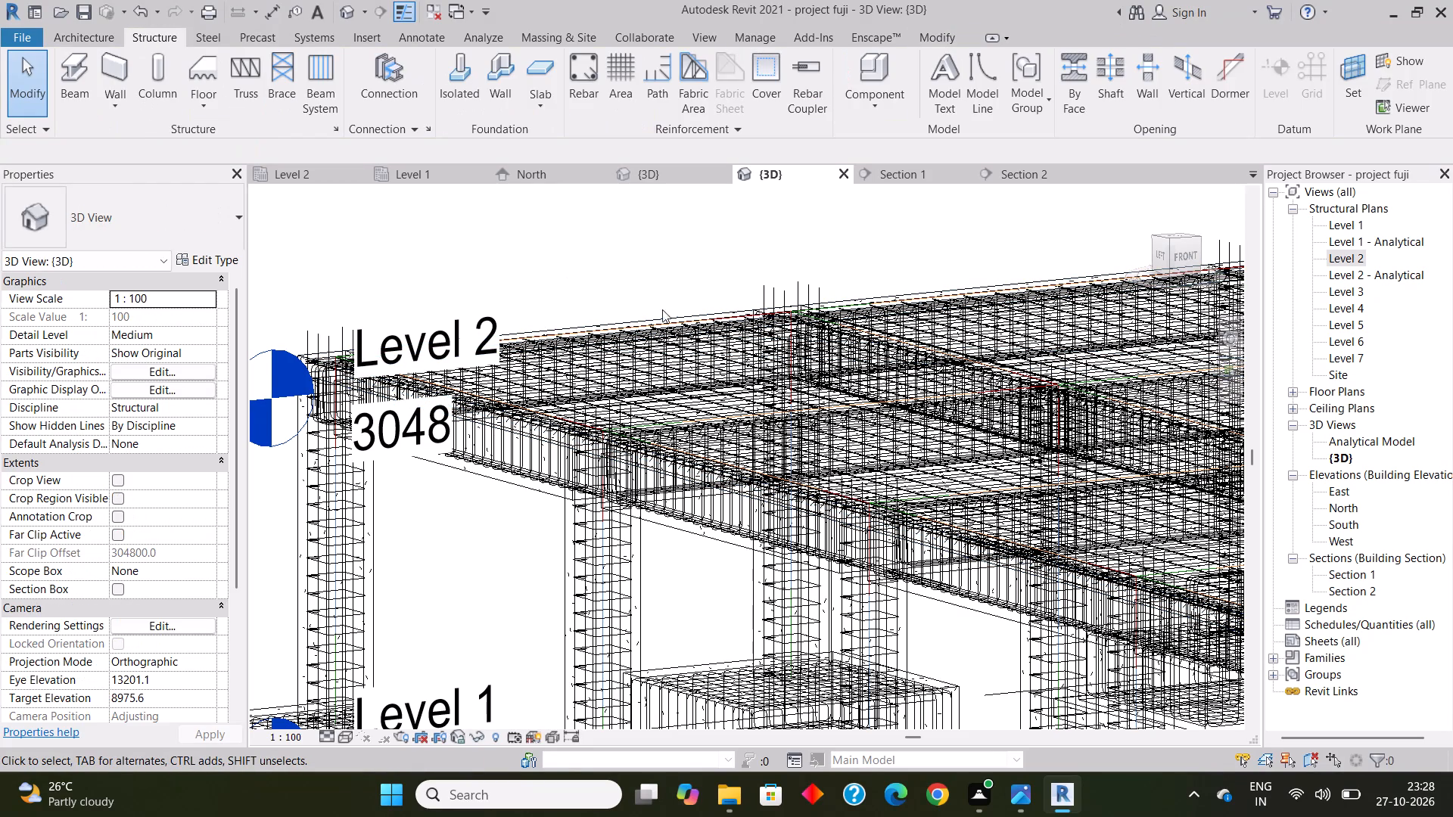
In the Level 1 structural plan, copy all 30 structural columns on grids A–F and 1–5 and paste them aligned to Levels 2 through 6.
{"action": "double_click", "coordinate": [1345, 256]}
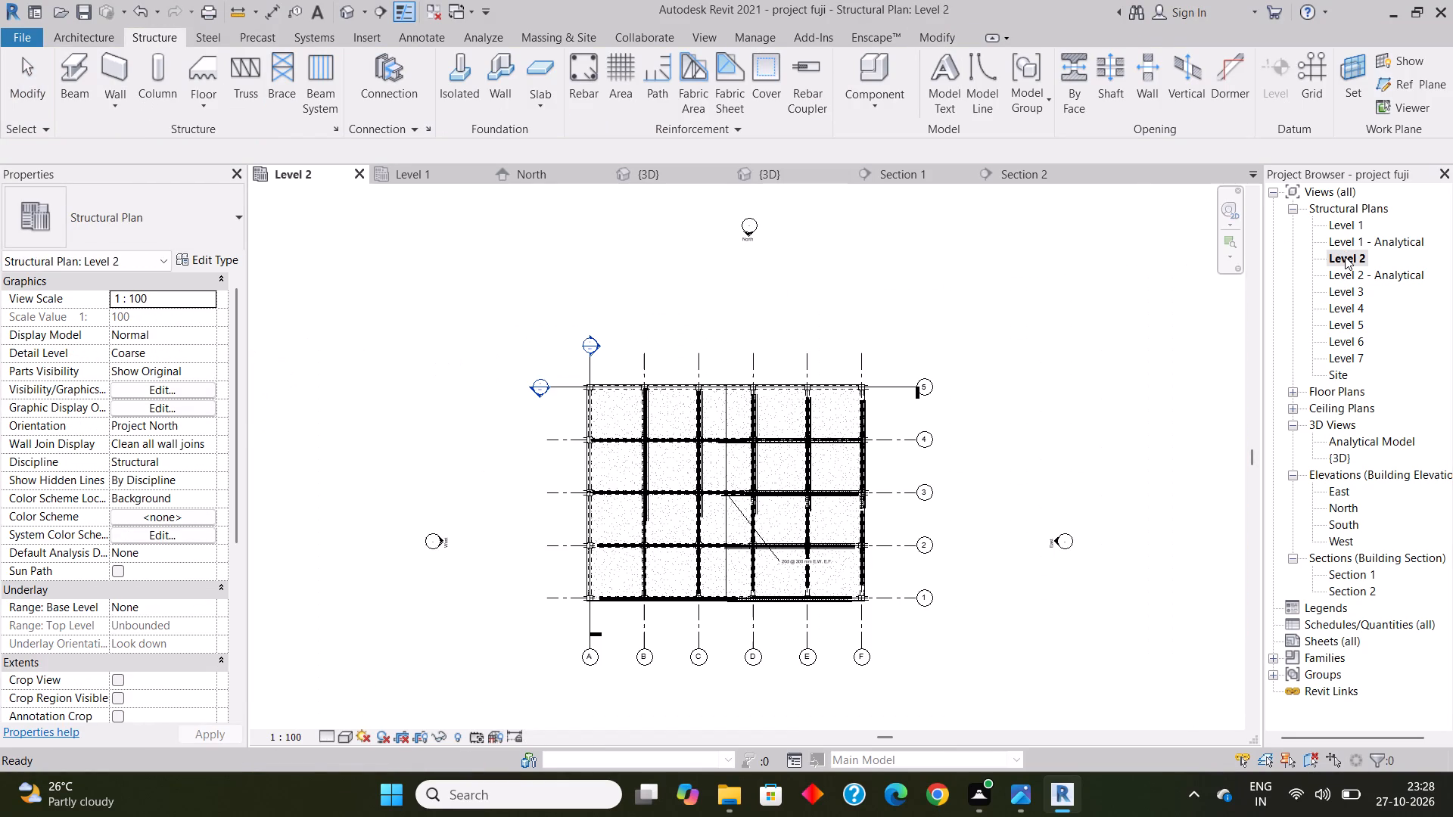
{"action": "double_click", "coordinate": [1352, 227]}
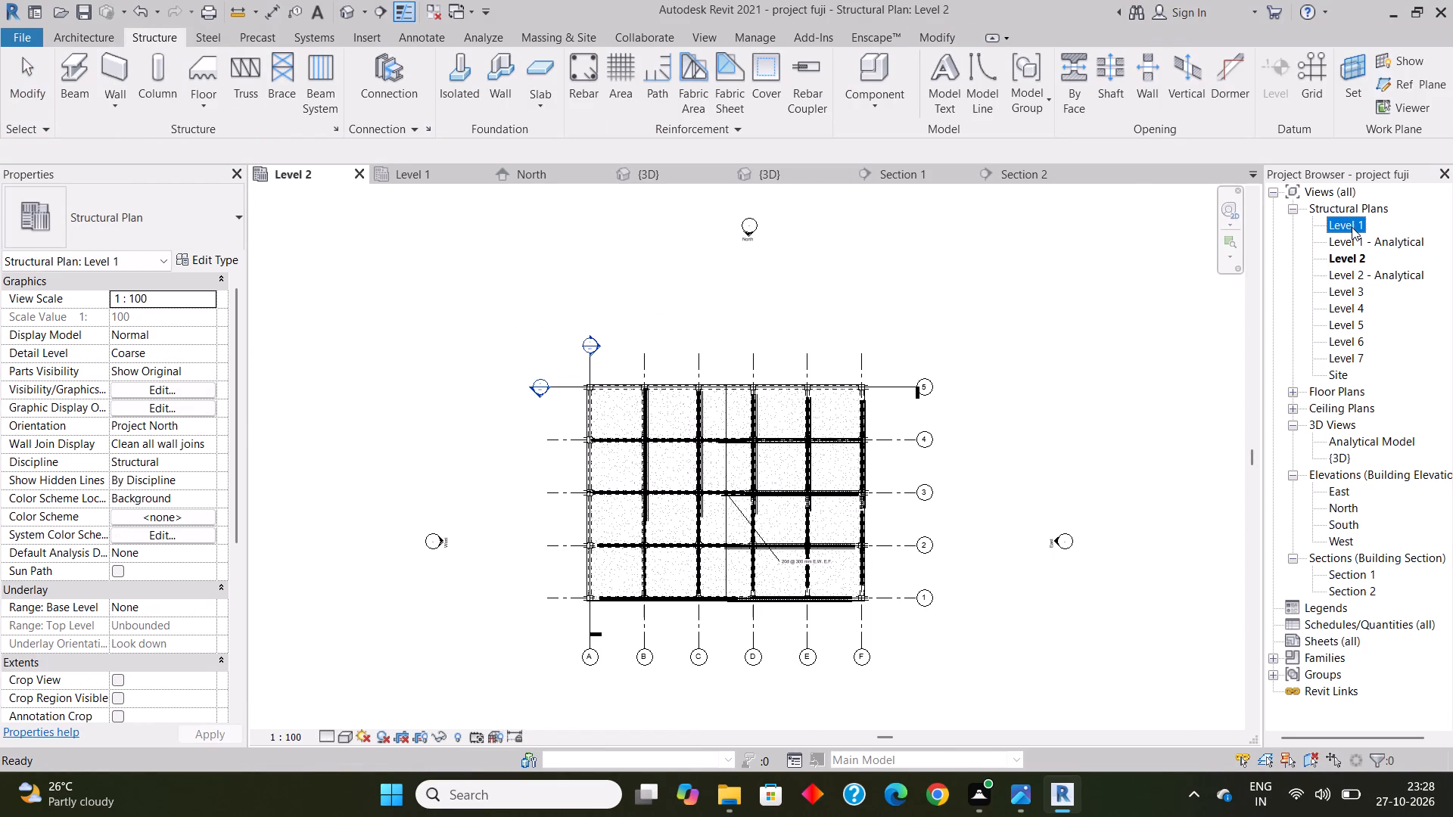
{"action": "scroll", "coordinate": [422, 288], "scroll_direction": "up", "scroll_amount": 3}
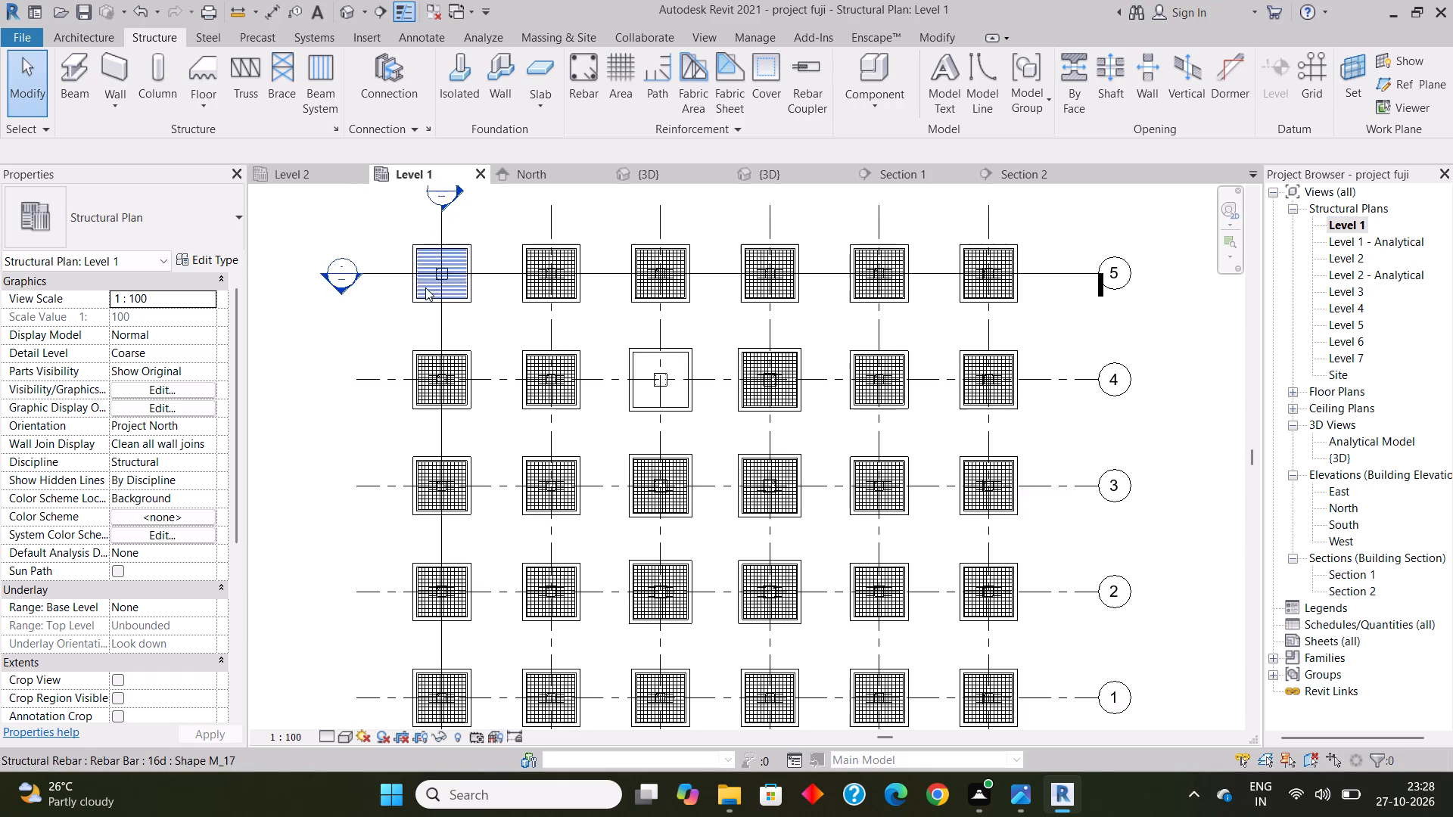
{"action": "scroll", "coordinate": [434, 287], "scroll_direction": "up", "scroll_amount": 4}
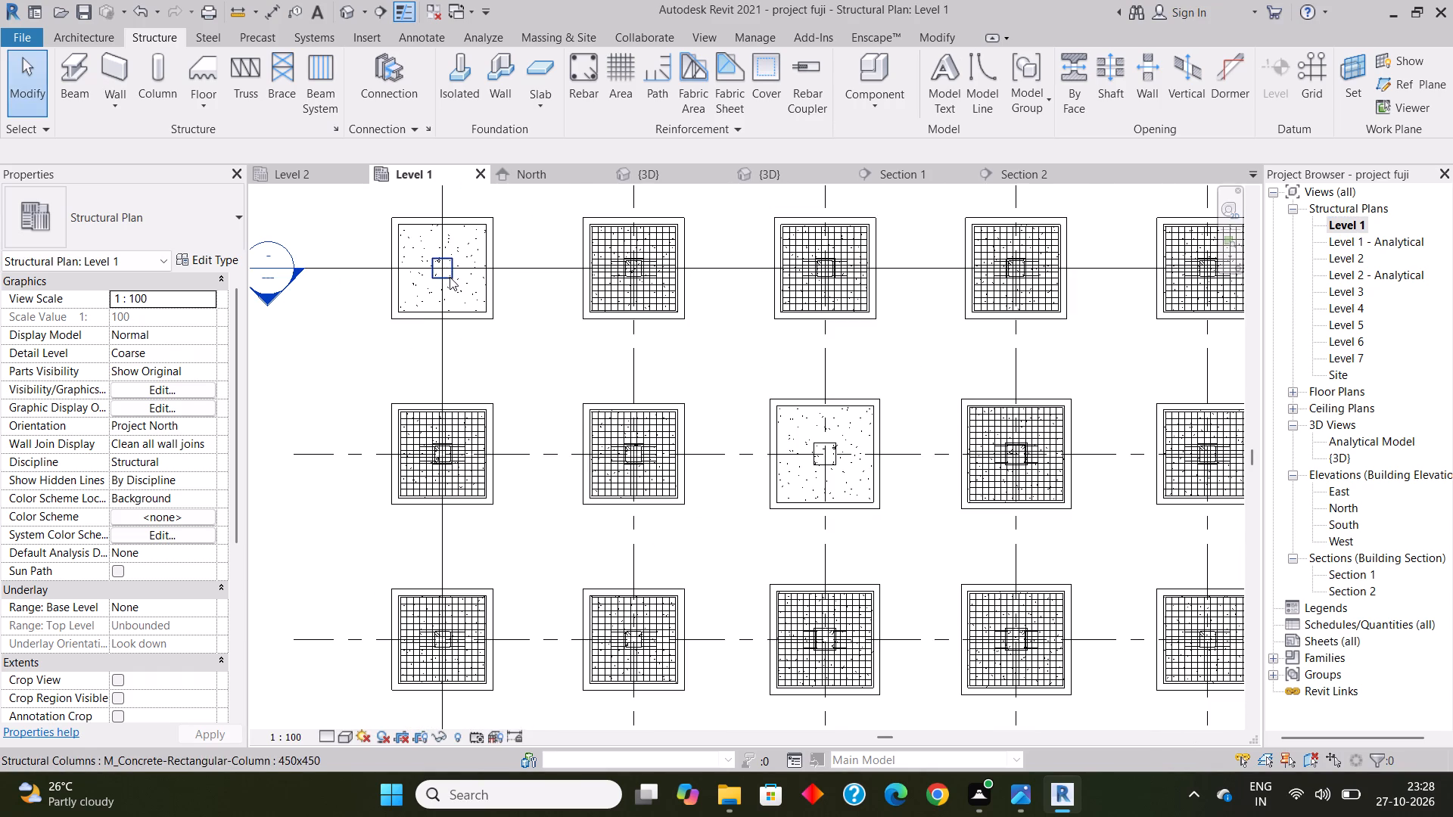
{"action": "left_click", "coordinate": [449, 277]}
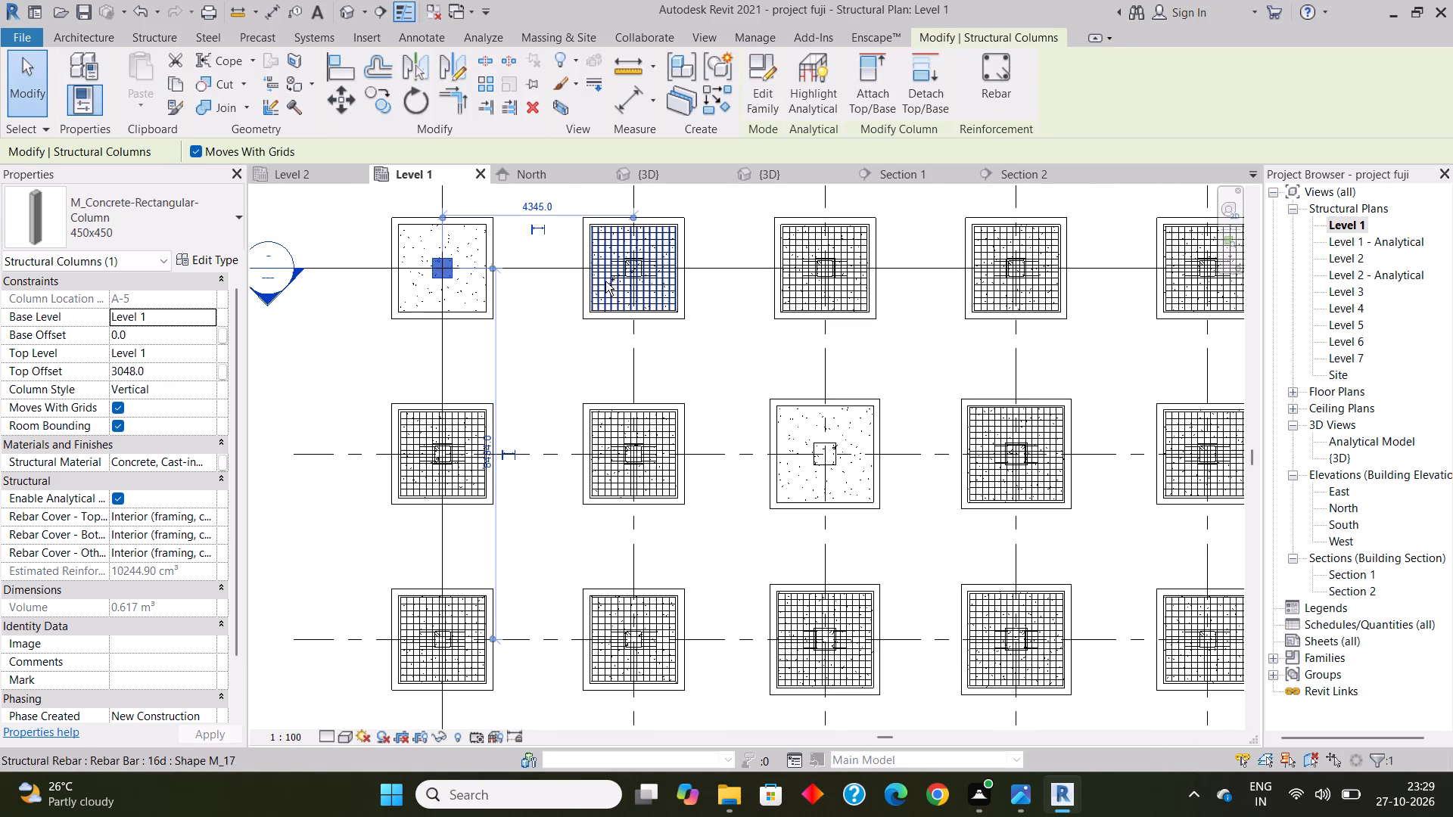
{"action": "left_click", "coordinate": [628, 275], "text": "ctrl"}
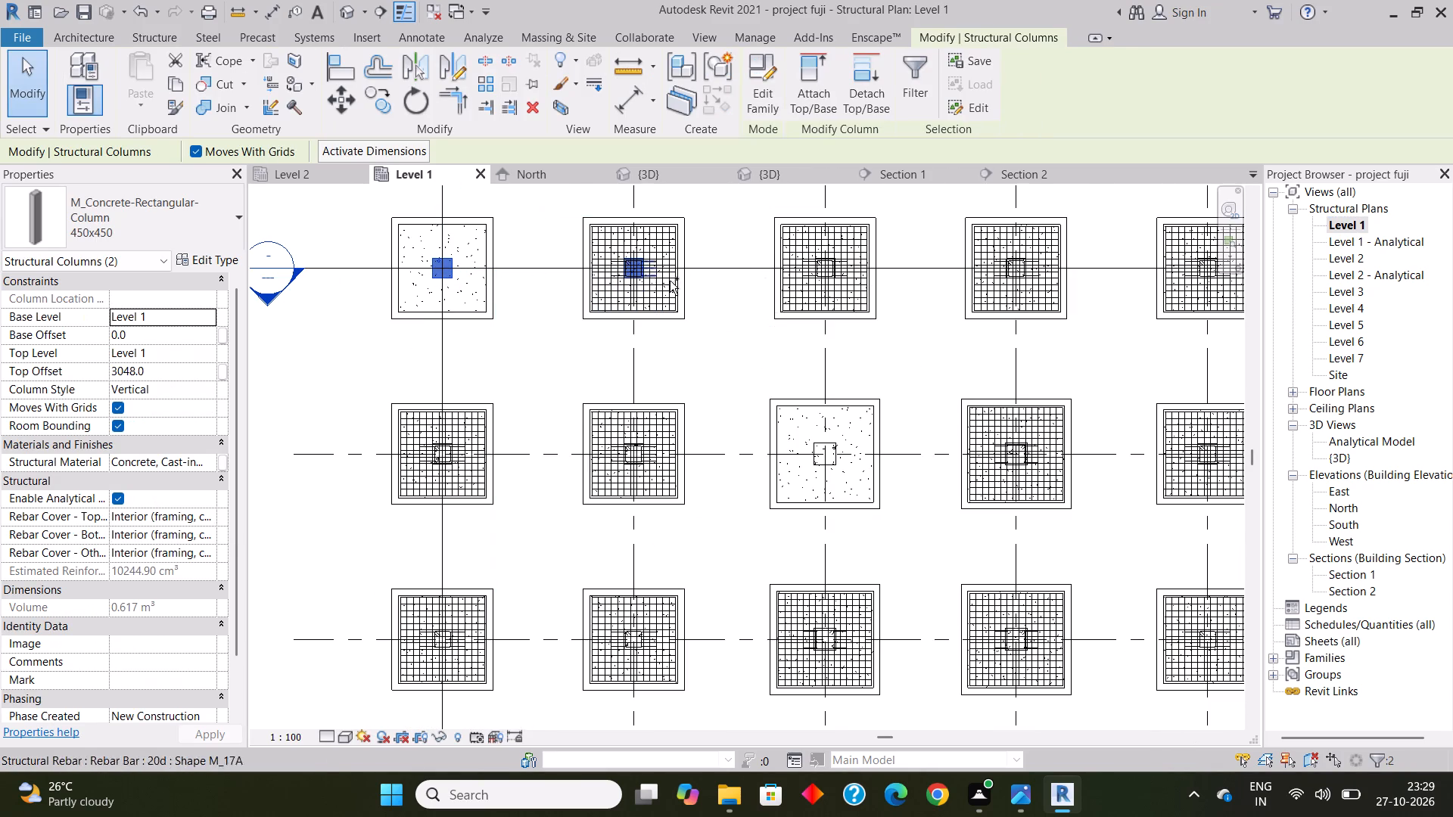
{"action": "left_click", "coordinate": [827, 276], "text": "ctrl"}
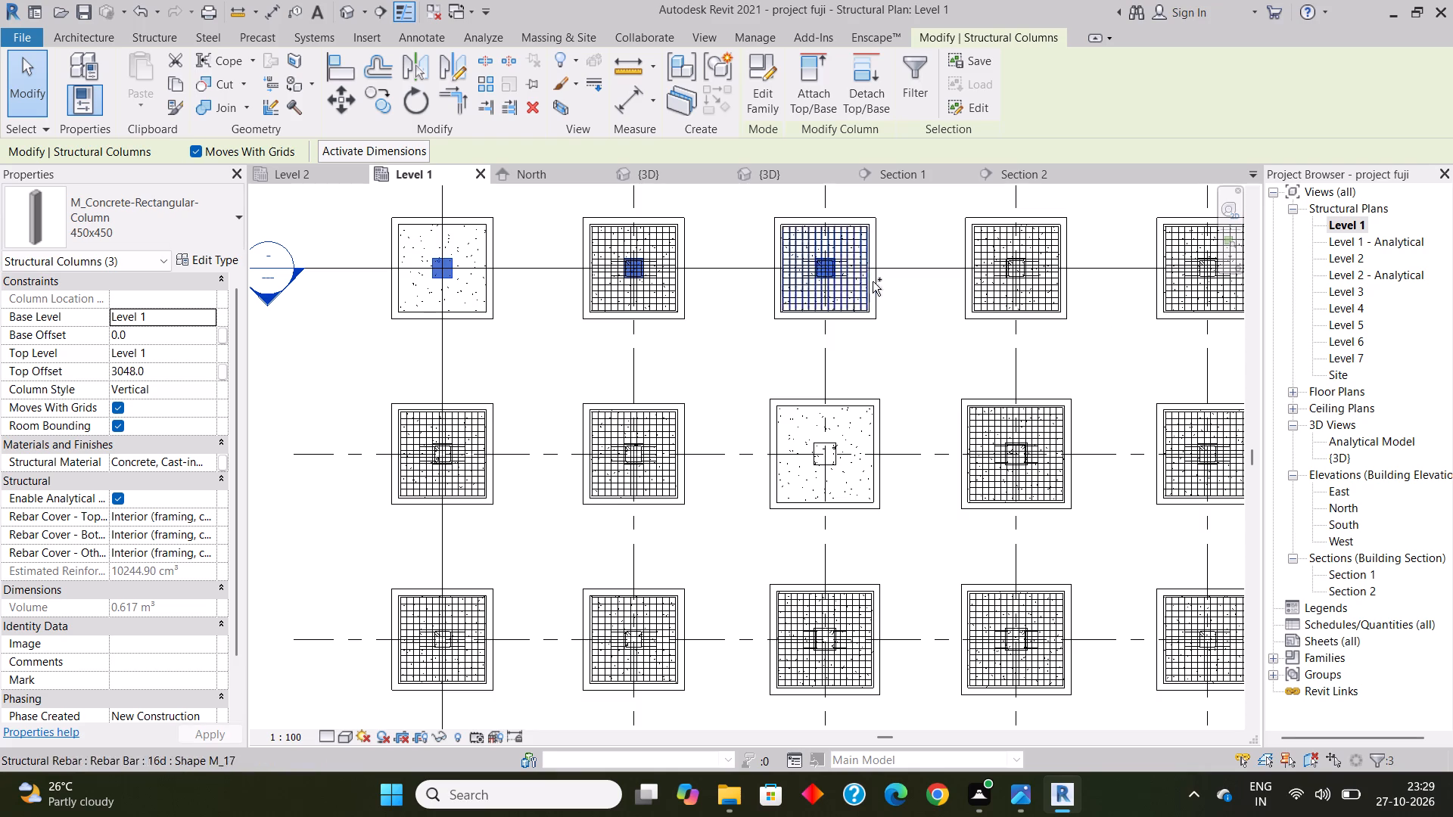
{"action": "left_click", "coordinate": [1011, 269], "text": "ctrl"}
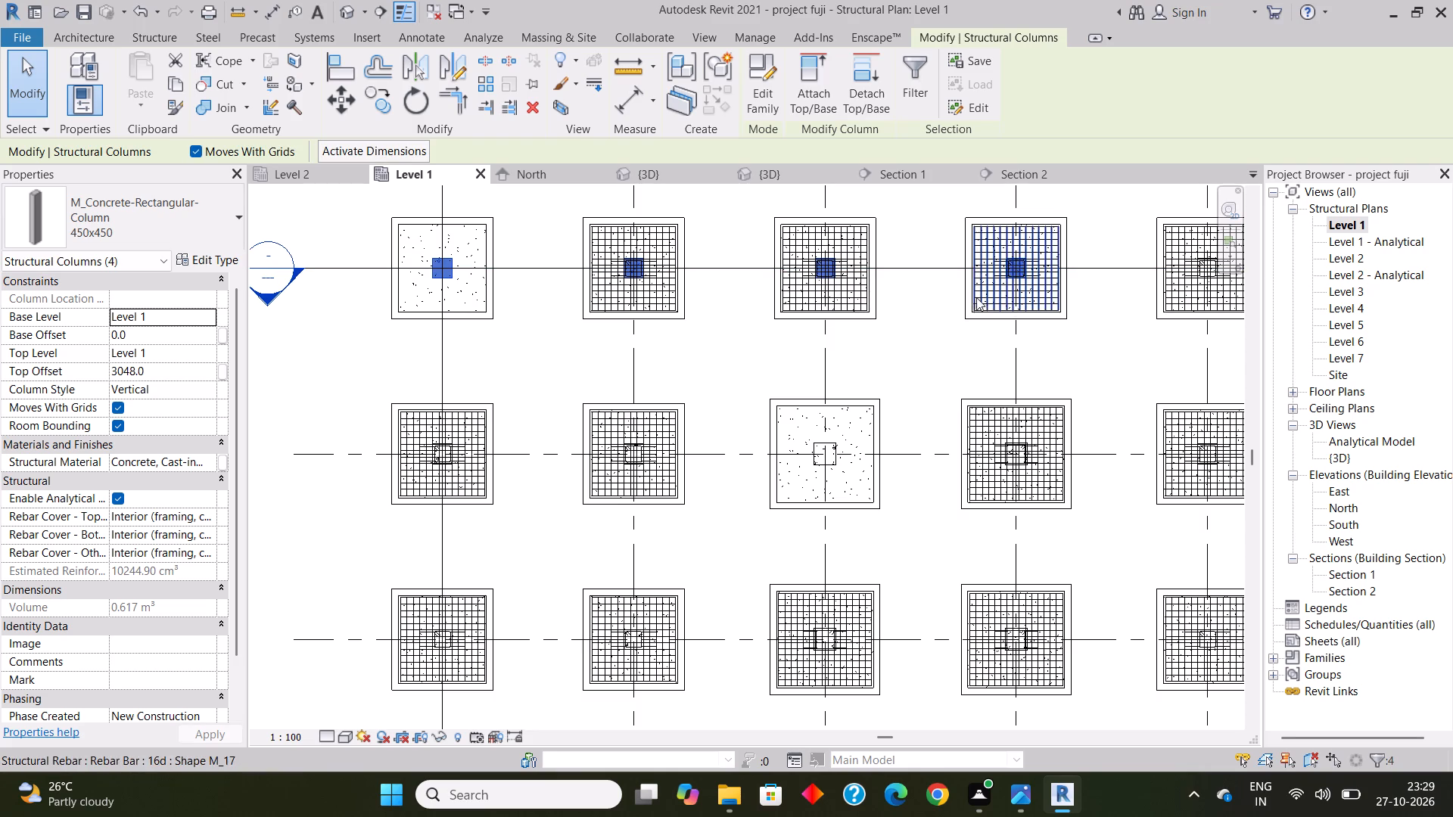
{"action": "scroll", "coordinate": [968, 312], "scroll_direction": "down", "scroll_amount": 2}
{"action": "middle_click_drag", "start_coordinate": [967, 313], "coordinate": [797, 310]}
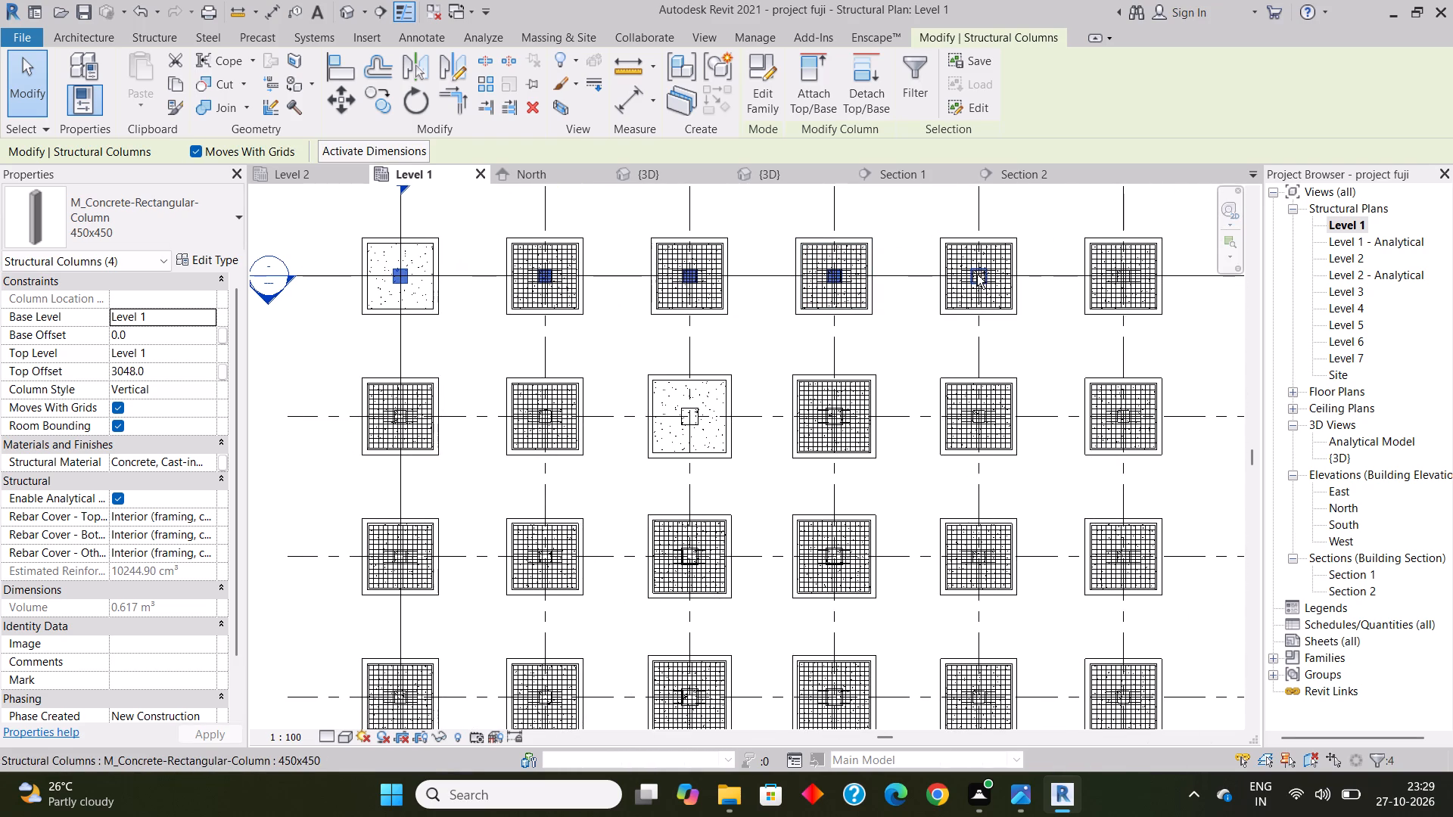
{"action": "left_click", "coordinate": [977, 275], "text": "ctrl"}
{"action": "left_click", "coordinate": [1125, 275], "text": "ctrl"}
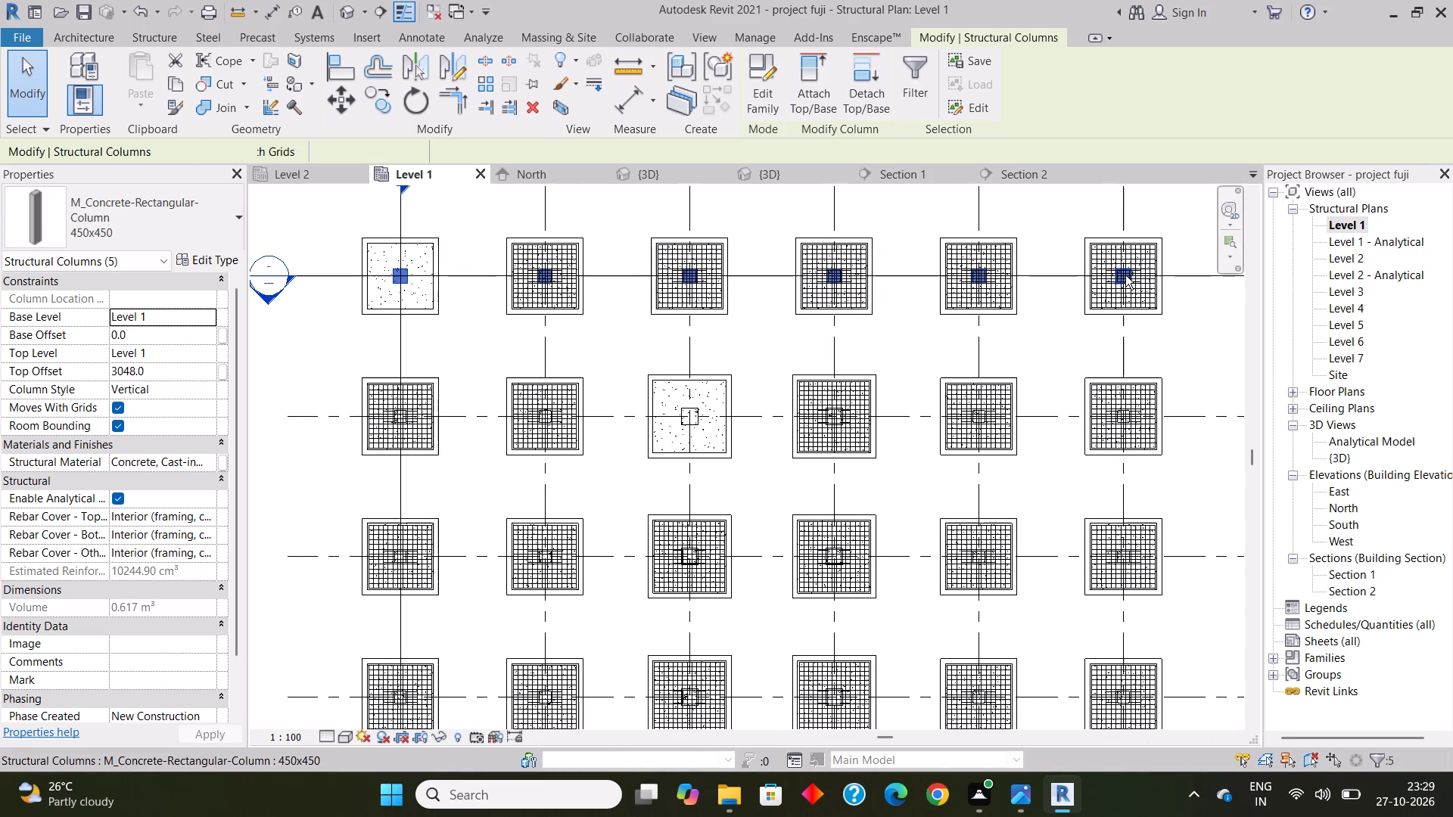
{"action": "left_click", "coordinate": [399, 420], "text": "ctrl"}
{"action": "left_click", "coordinate": [549, 420], "text": "ctrl"}
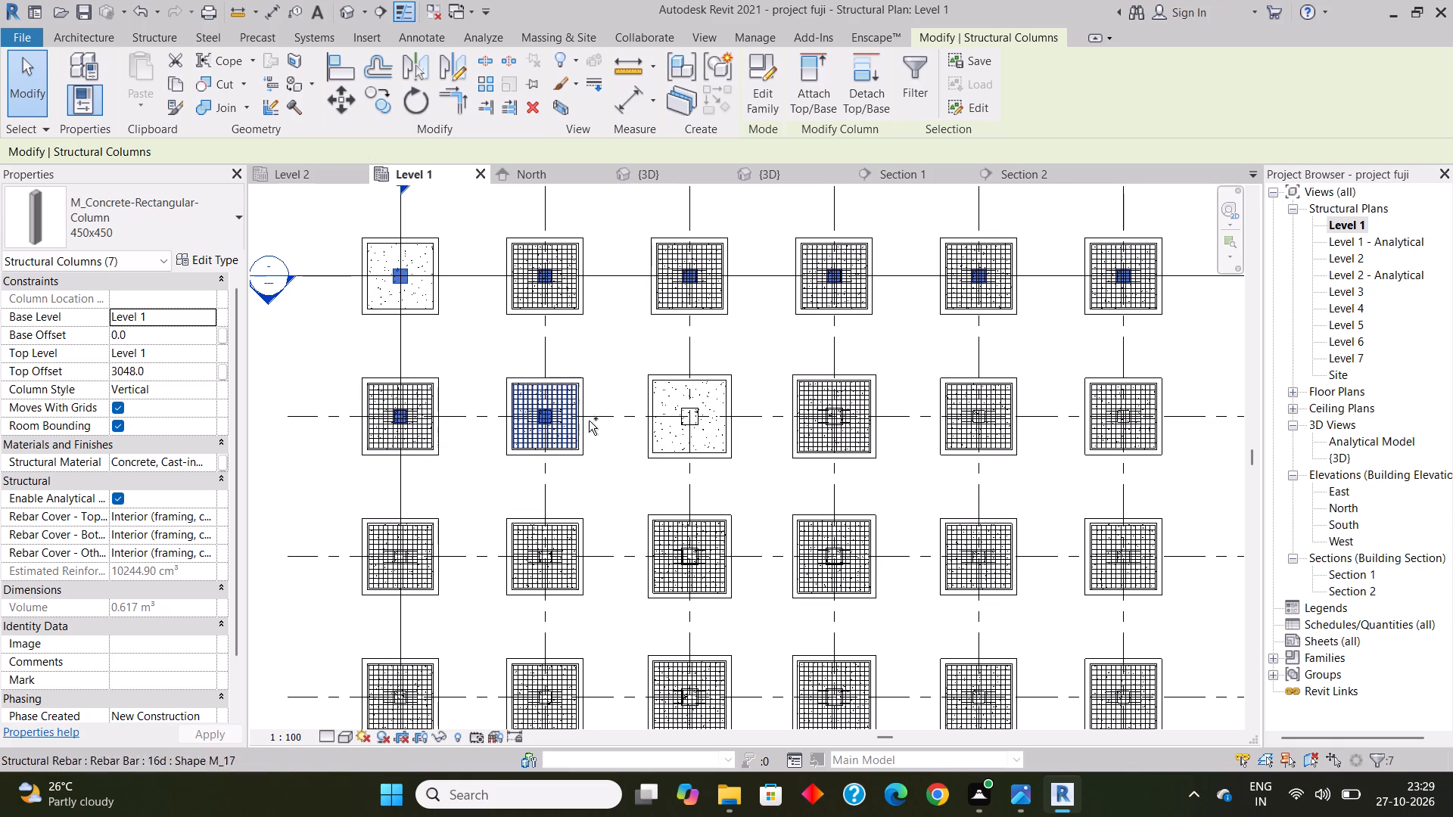
{"action": "left_click", "coordinate": [693, 424], "text": "ctrl"}
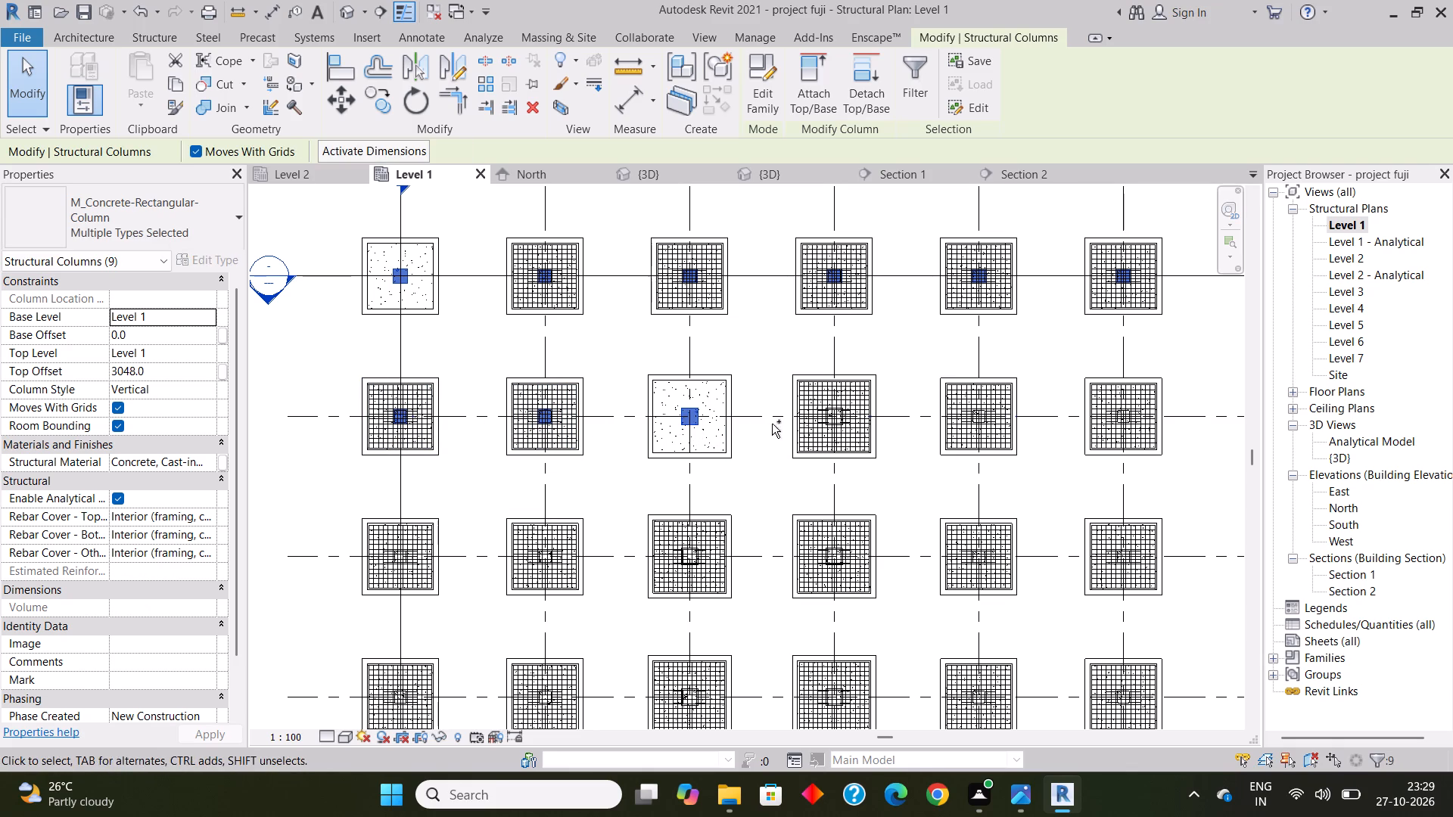
{"action": "left_click", "coordinate": [836, 415], "text": "ctrl"}
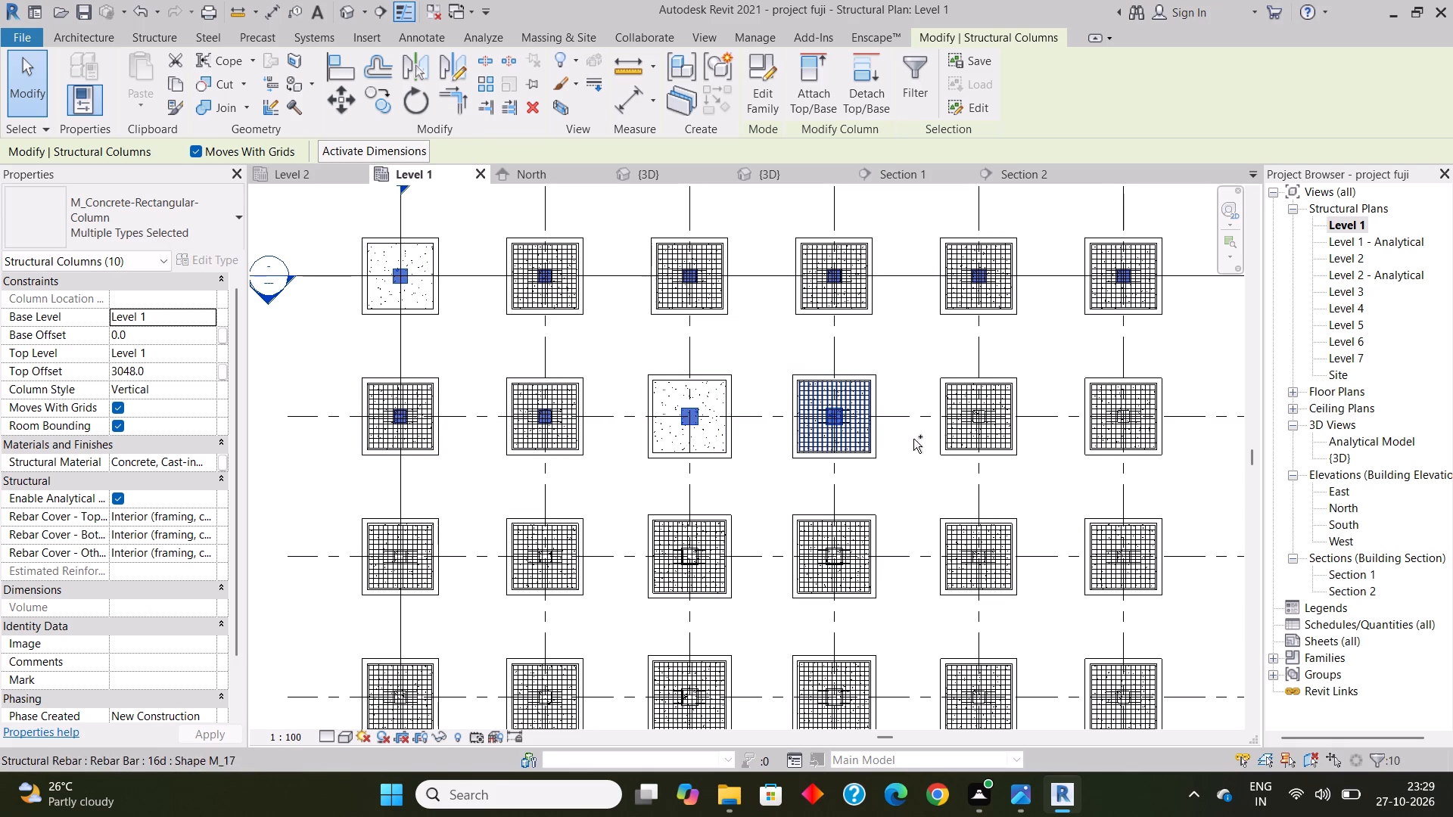
{"action": "left_click", "coordinate": [987, 419], "text": "ctrl"}
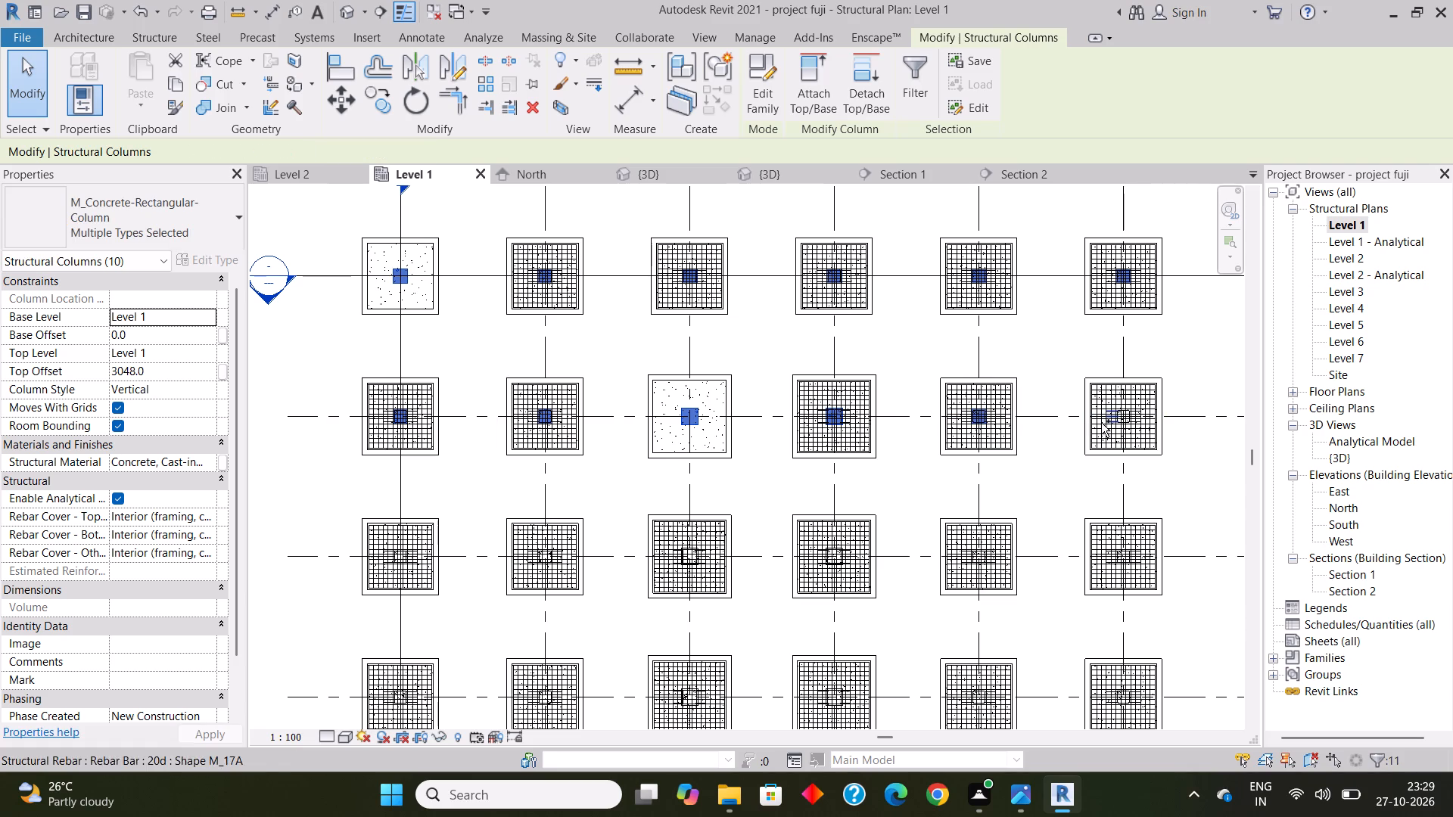
{"action": "left_click", "coordinate": [1122, 418], "text": "ctrl"}
{"action": "middle_click_drag", "start_coordinate": [991, 507], "coordinate": [1075, 338]}
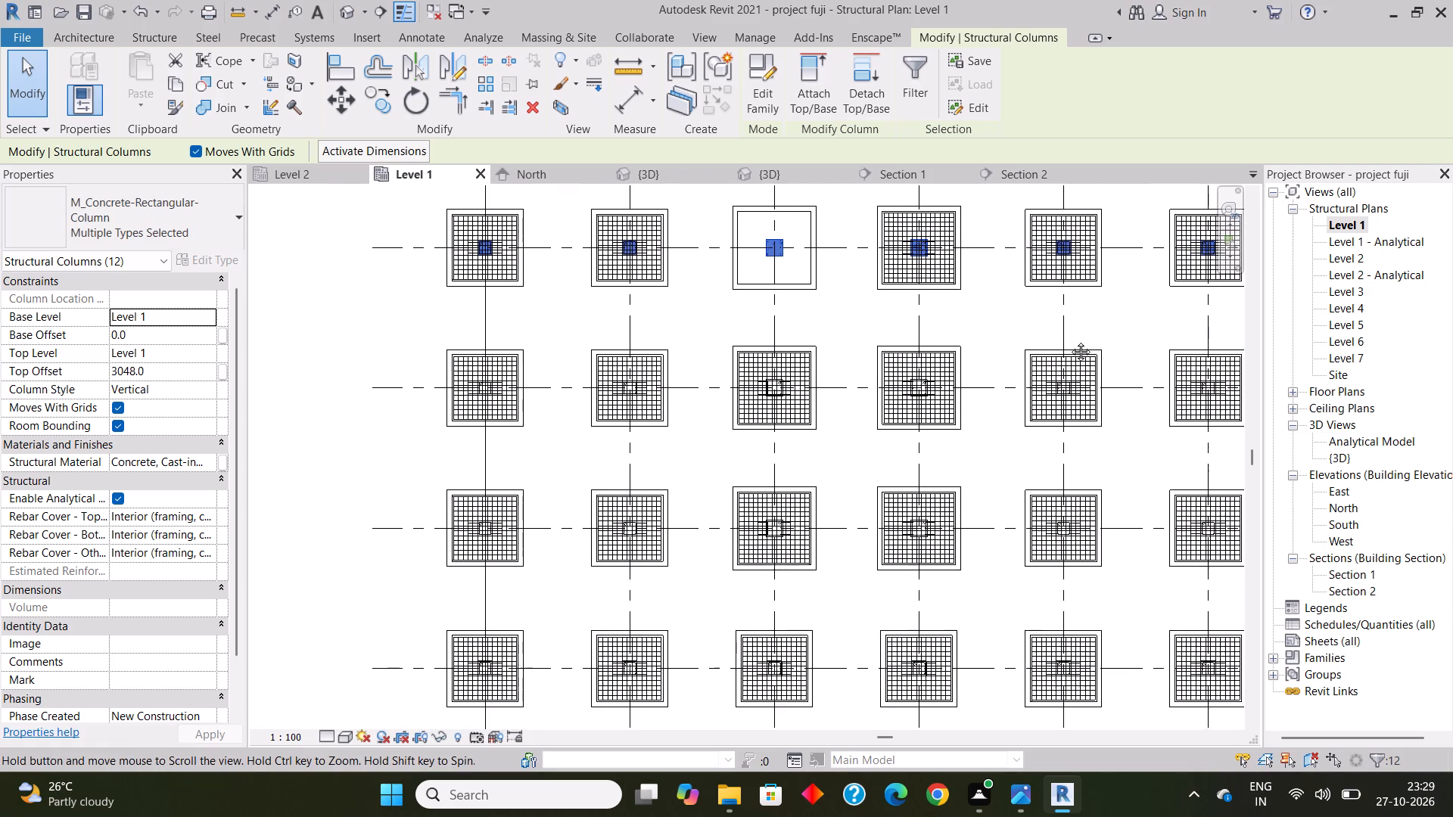
{"action": "left_click", "coordinate": [479, 389], "text": "ctrl"}
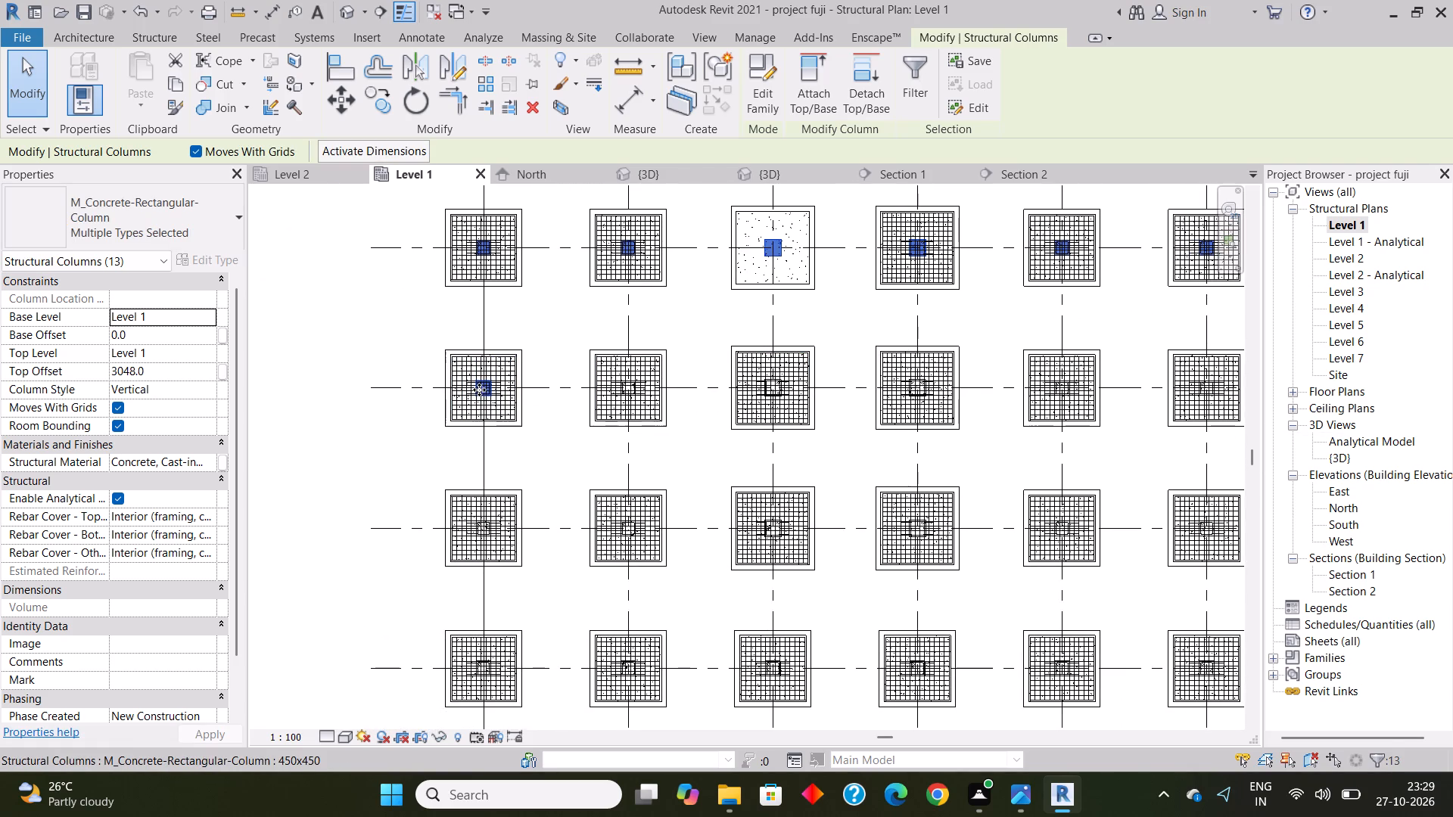
{"action": "left_click", "coordinate": [621, 388], "text": "ctrl"}
{"action": "left_click", "coordinate": [779, 384], "text": "ctrl"}
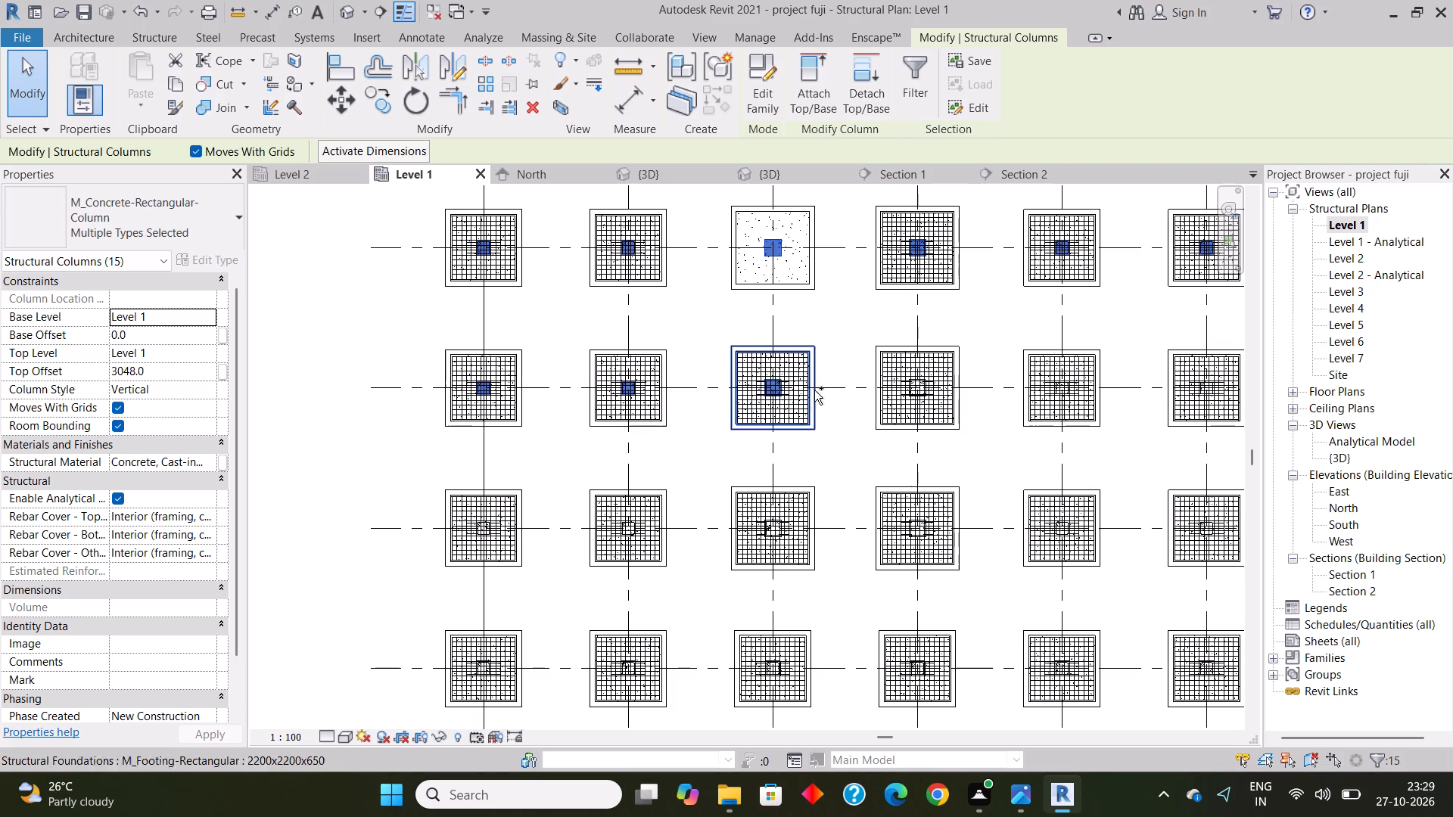
{"action": "left_click", "coordinate": [922, 387], "text": "ctrl"}
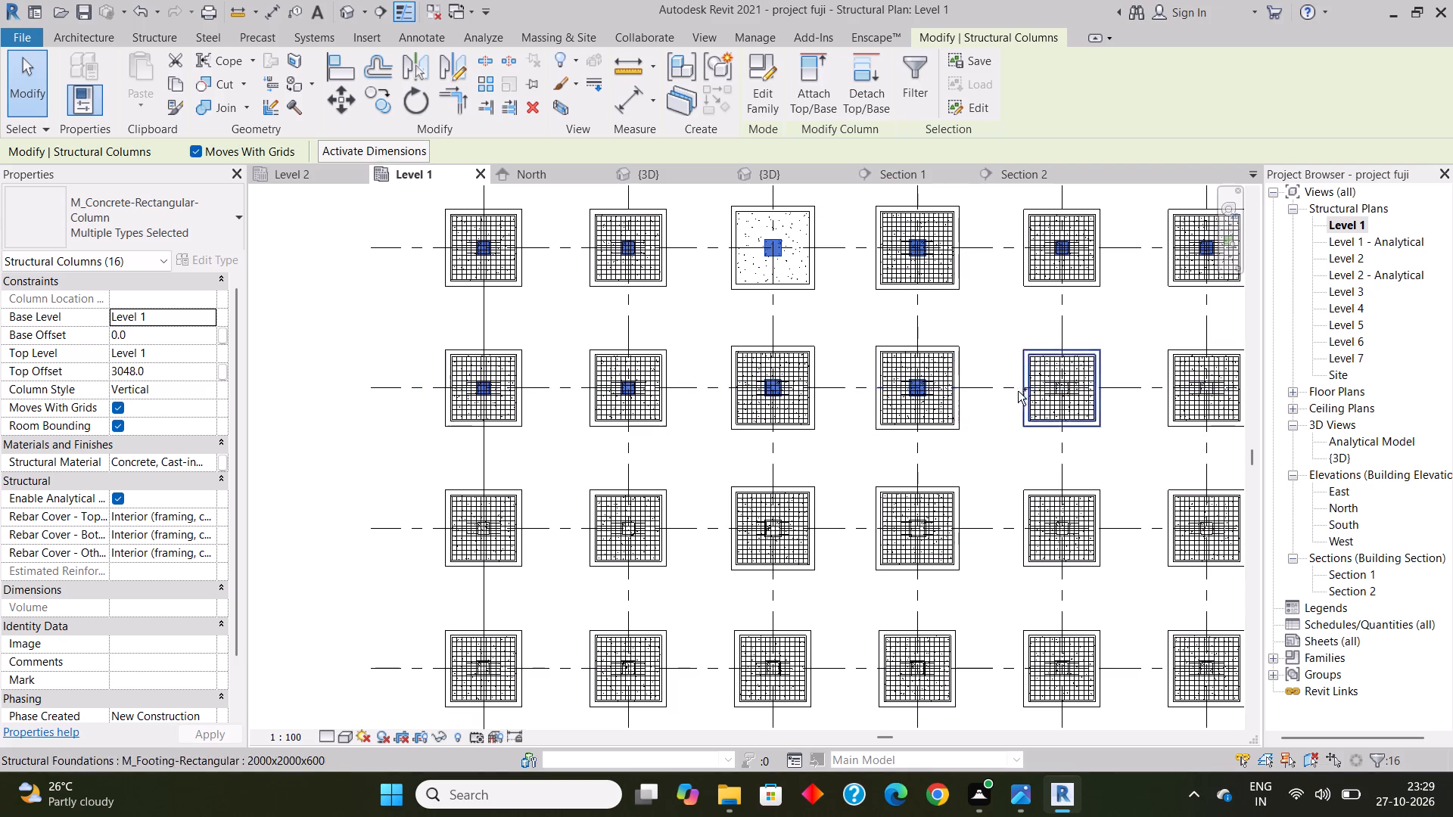
{"action": "left_click", "coordinate": [1053, 387], "text": "ctrl"}
{"action": "middle_click_drag", "start_coordinate": [1045, 406], "coordinate": [681, 471]}
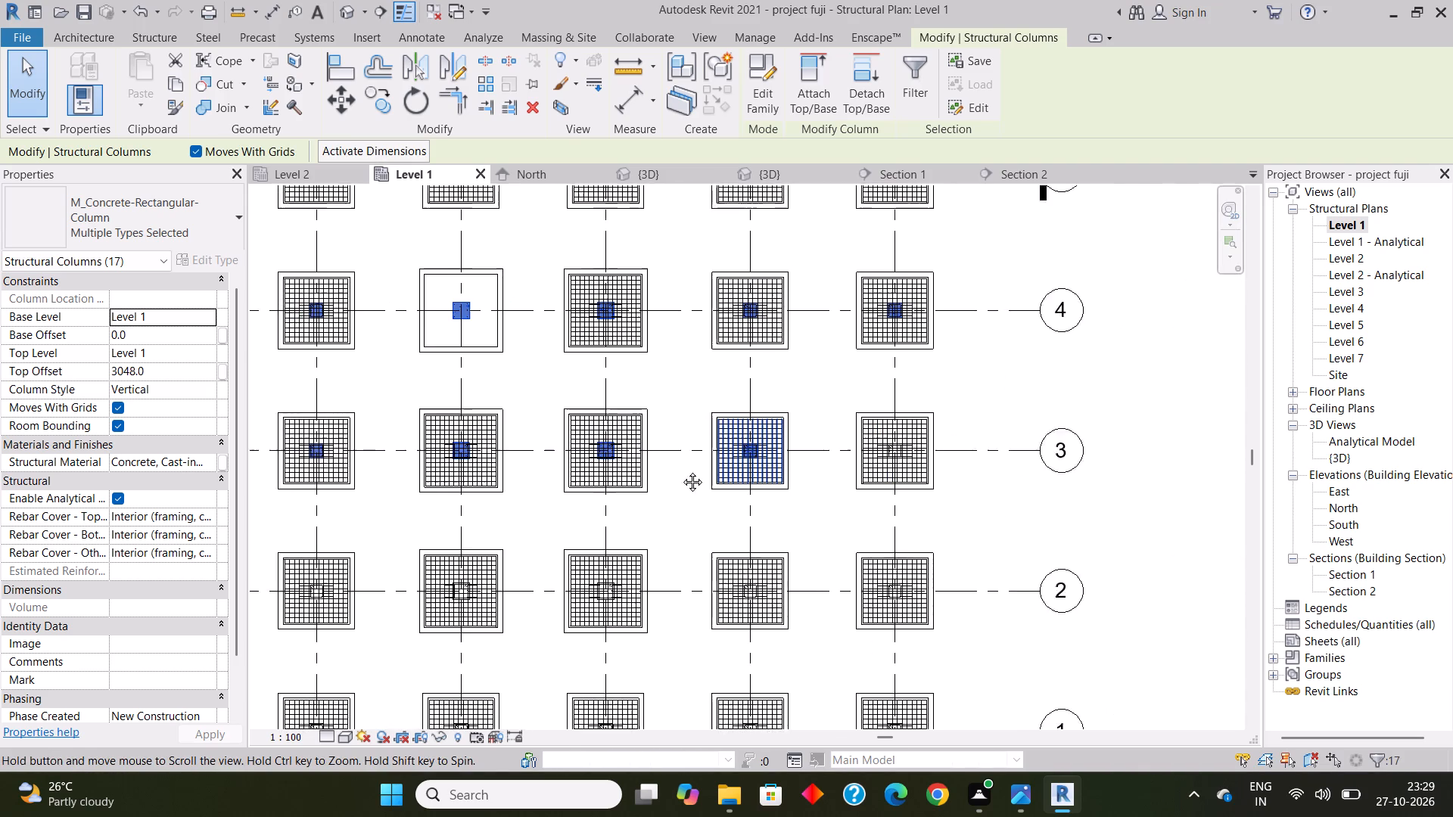
{"action": "middle_click_drag", "start_coordinate": [681, 471], "coordinate": [680, 471]}
{"action": "left_click", "coordinate": [843, 458], "text": "ctrl"}
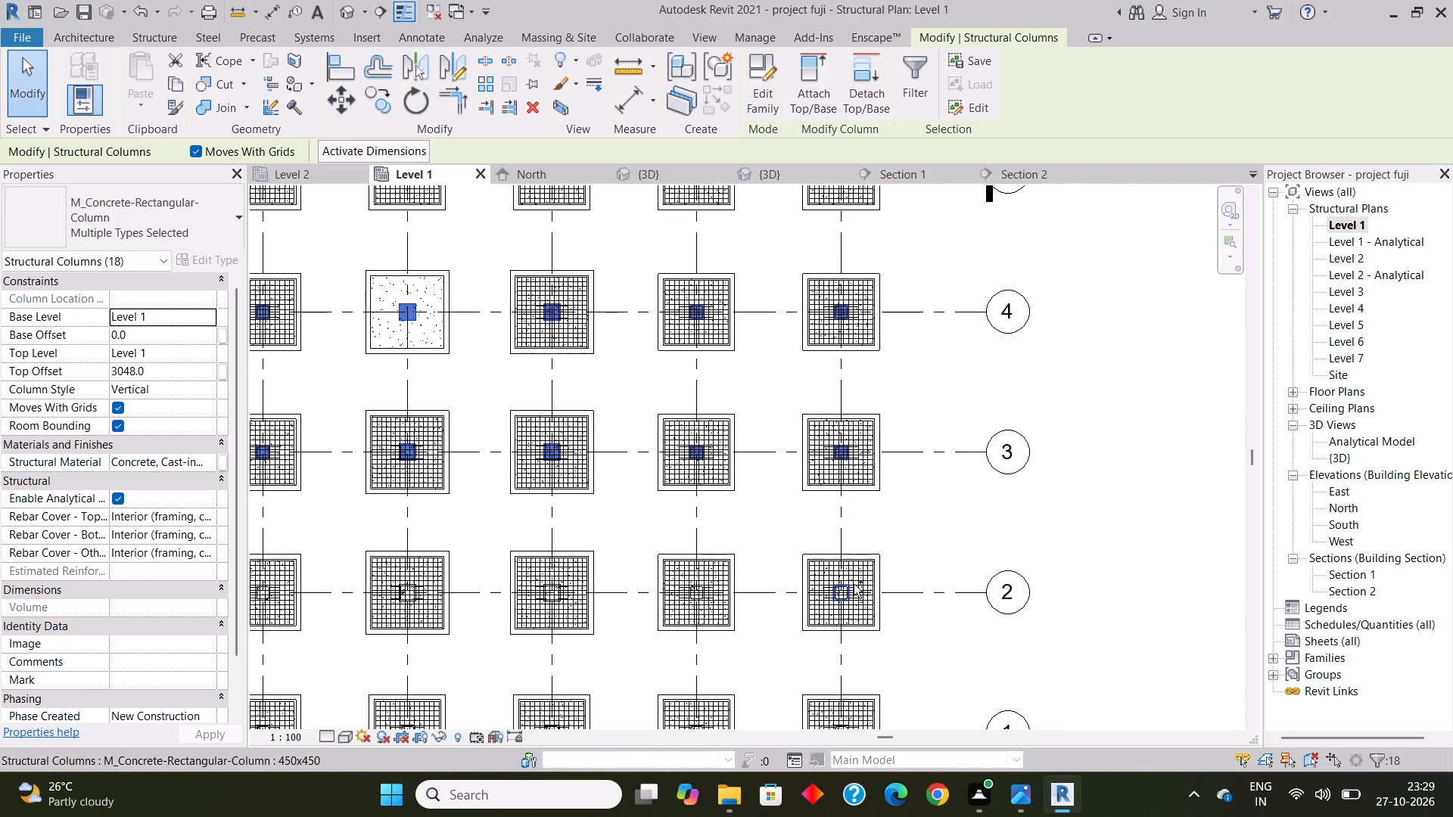
{"action": "left_click", "coordinate": [850, 592], "text": "ctrl"}
{"action": "left_click", "coordinate": [698, 602], "text": "ctrl"}
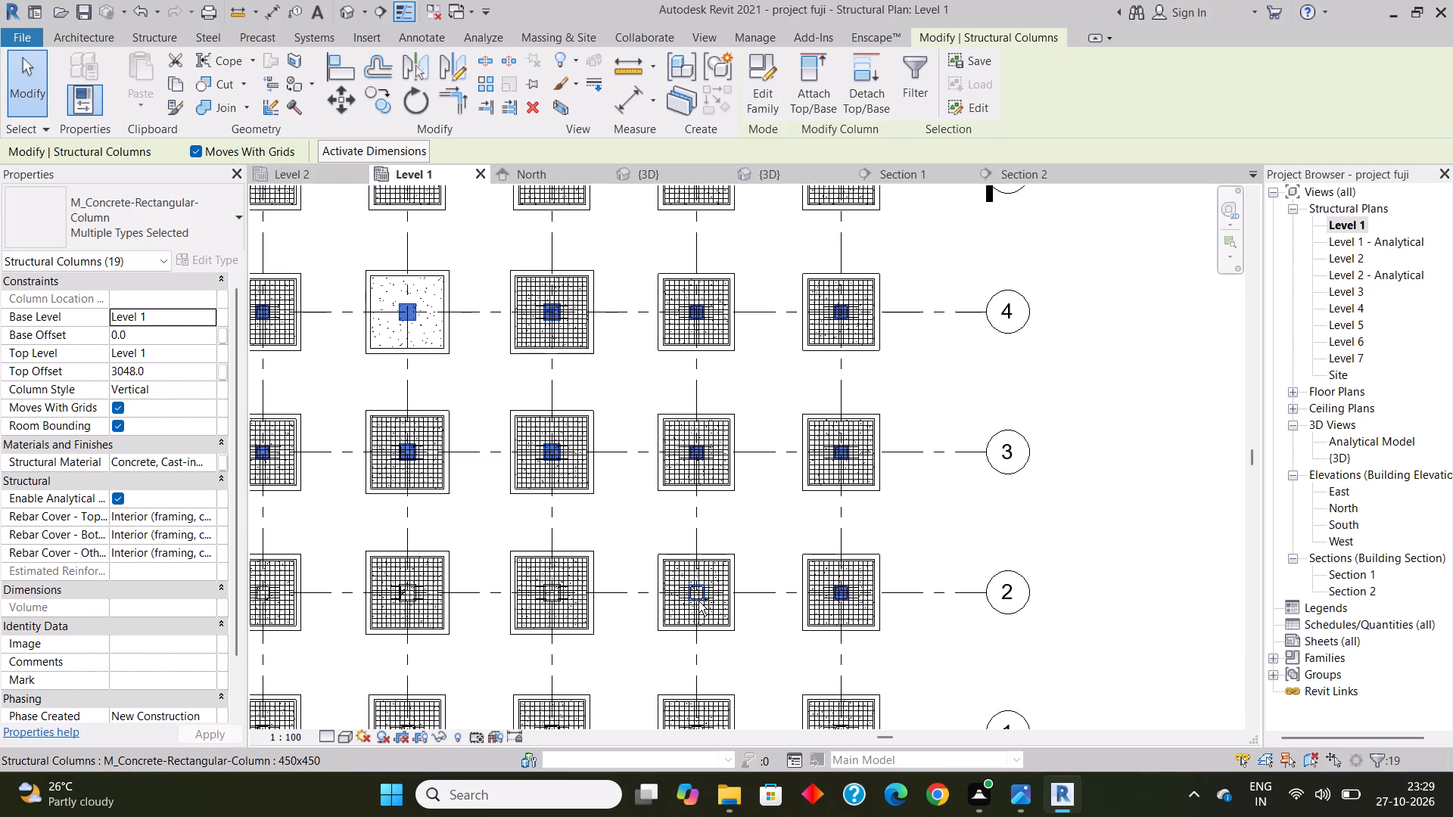
{"action": "left_click", "coordinate": [560, 593], "text": "ctrl"}
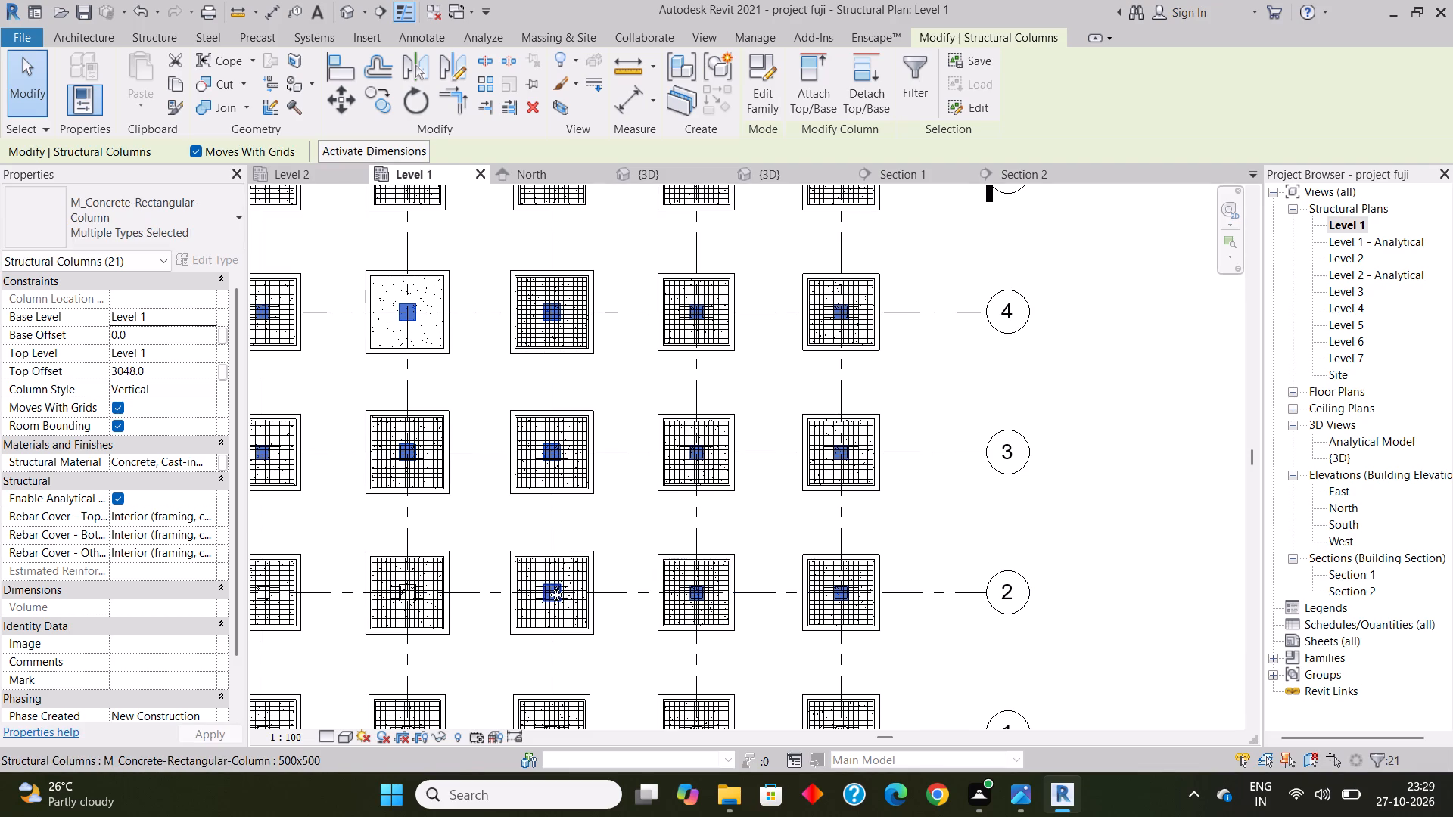
{"action": "middle_click_drag", "start_coordinate": [557, 595], "coordinate": [891, 510]}
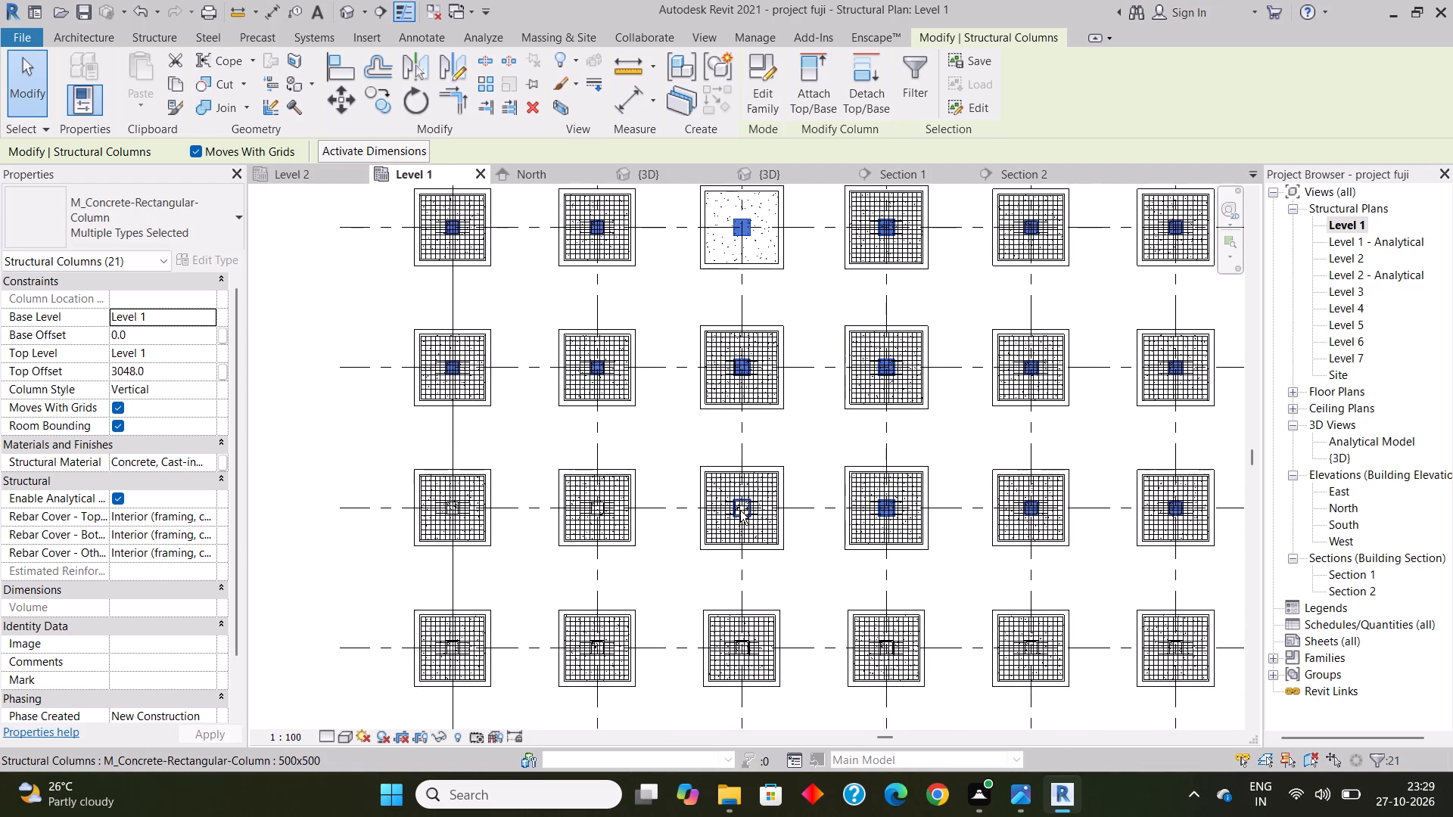
{"action": "left_click", "coordinate": [740, 511], "text": "ctrl"}
{"action": "left_click", "coordinate": [599, 514], "text": "ctrl"}
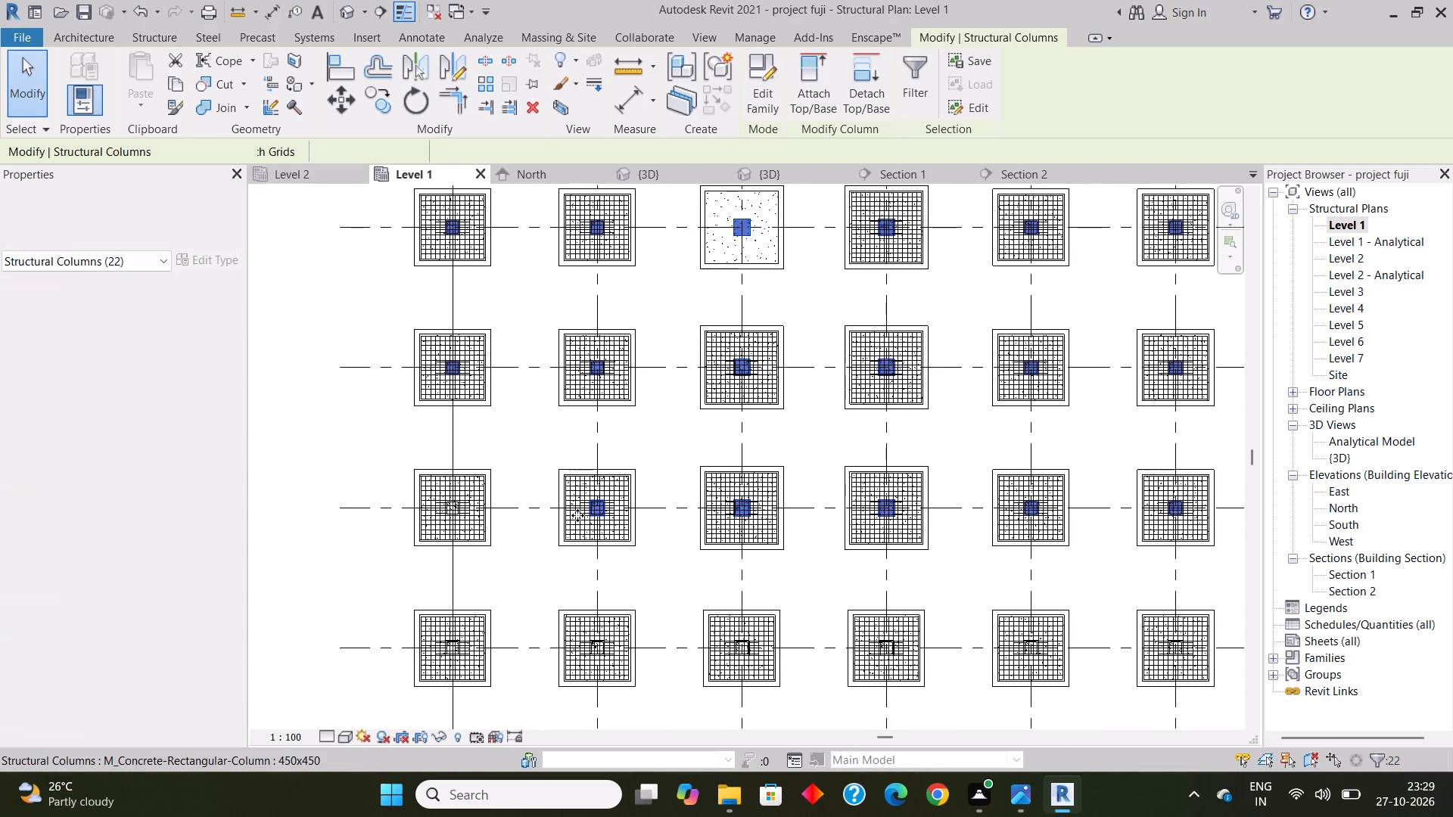
{"action": "left_click", "coordinate": [451, 507], "text": "ctrl"}
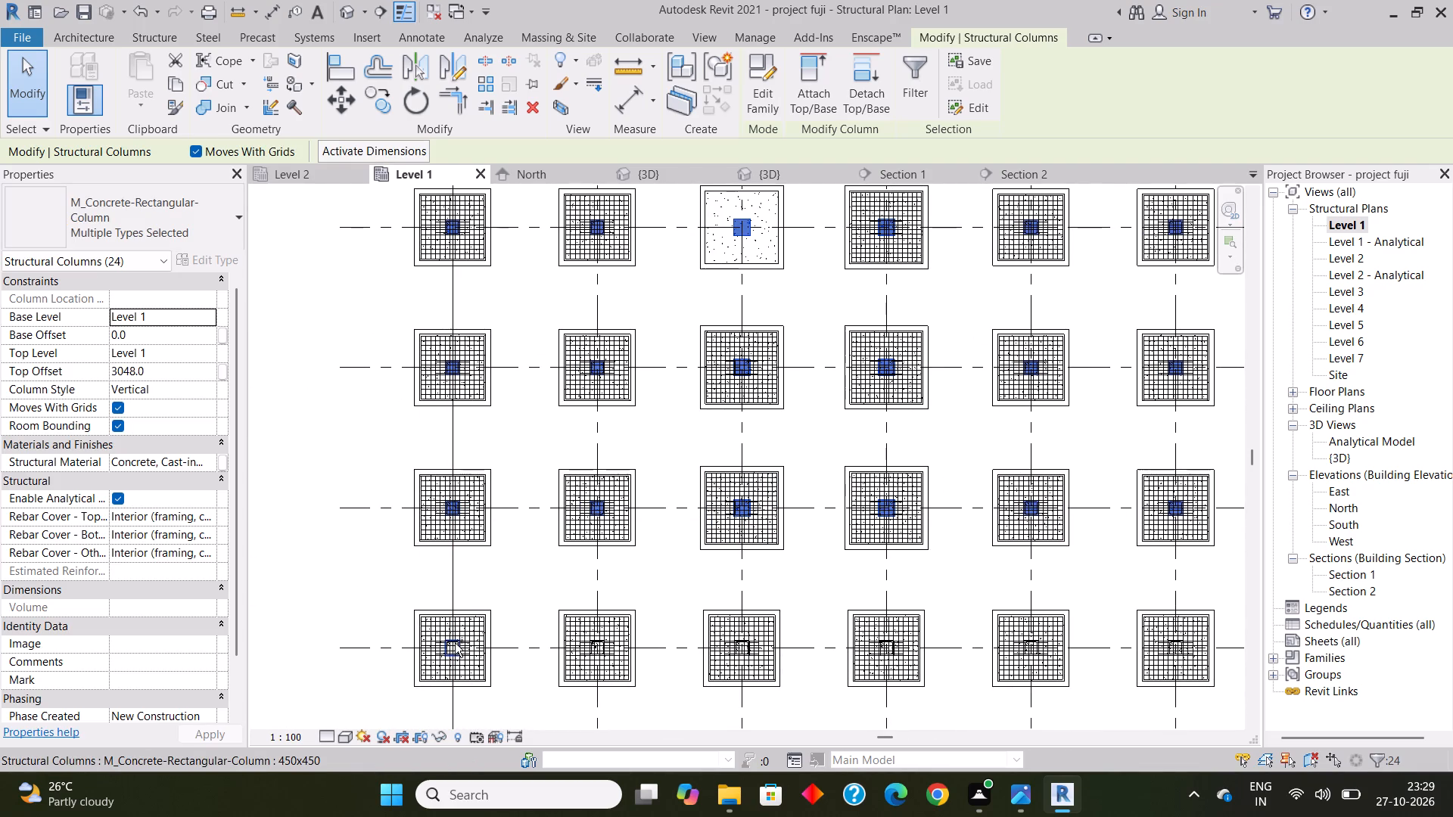
{"action": "left_click", "coordinate": [455, 645], "text": "ctrl"}
{"action": "left_click", "coordinate": [593, 653], "text": "ctrl"}
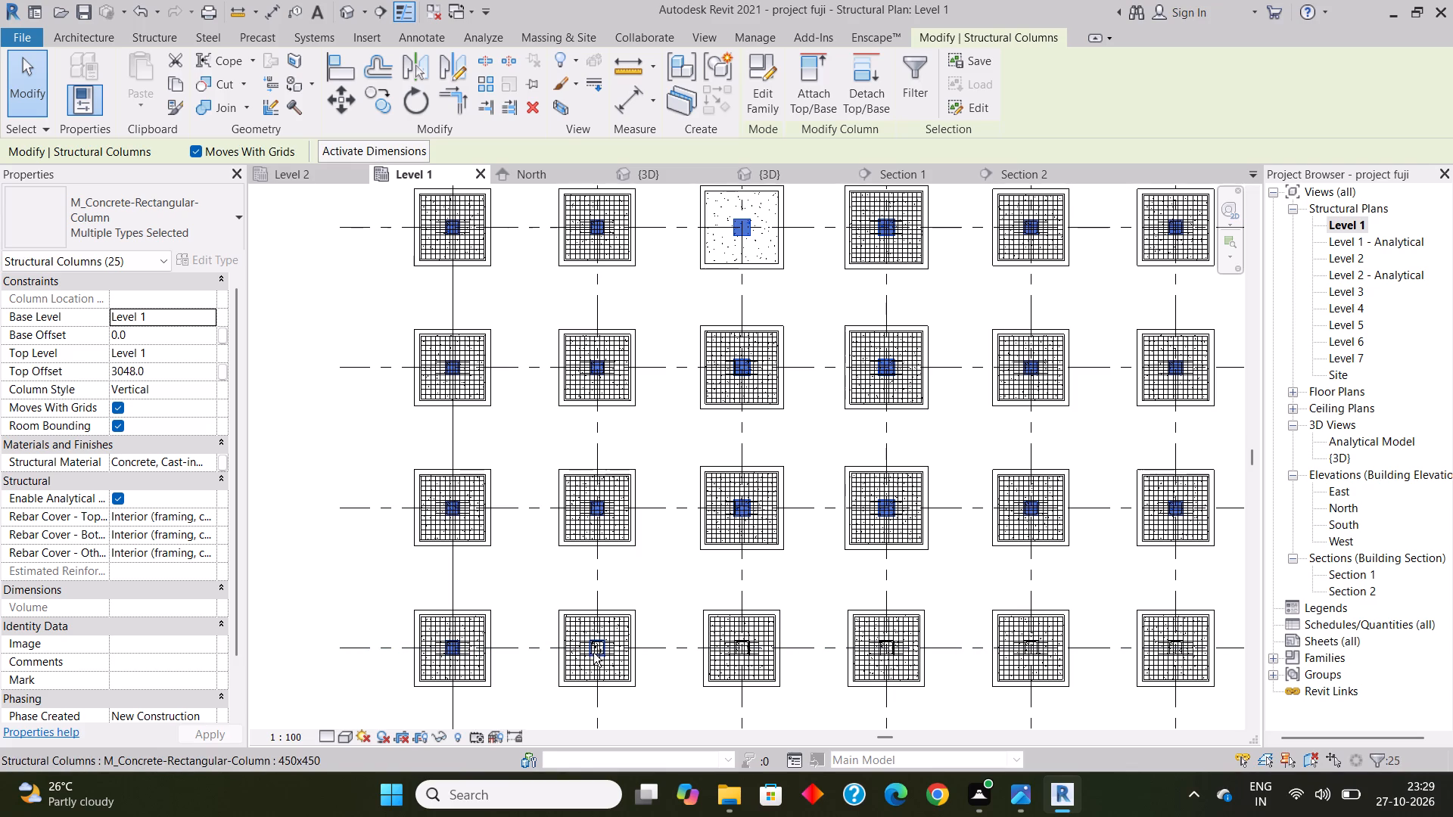
{"action": "left_click", "coordinate": [736, 649], "text": "ctrl"}
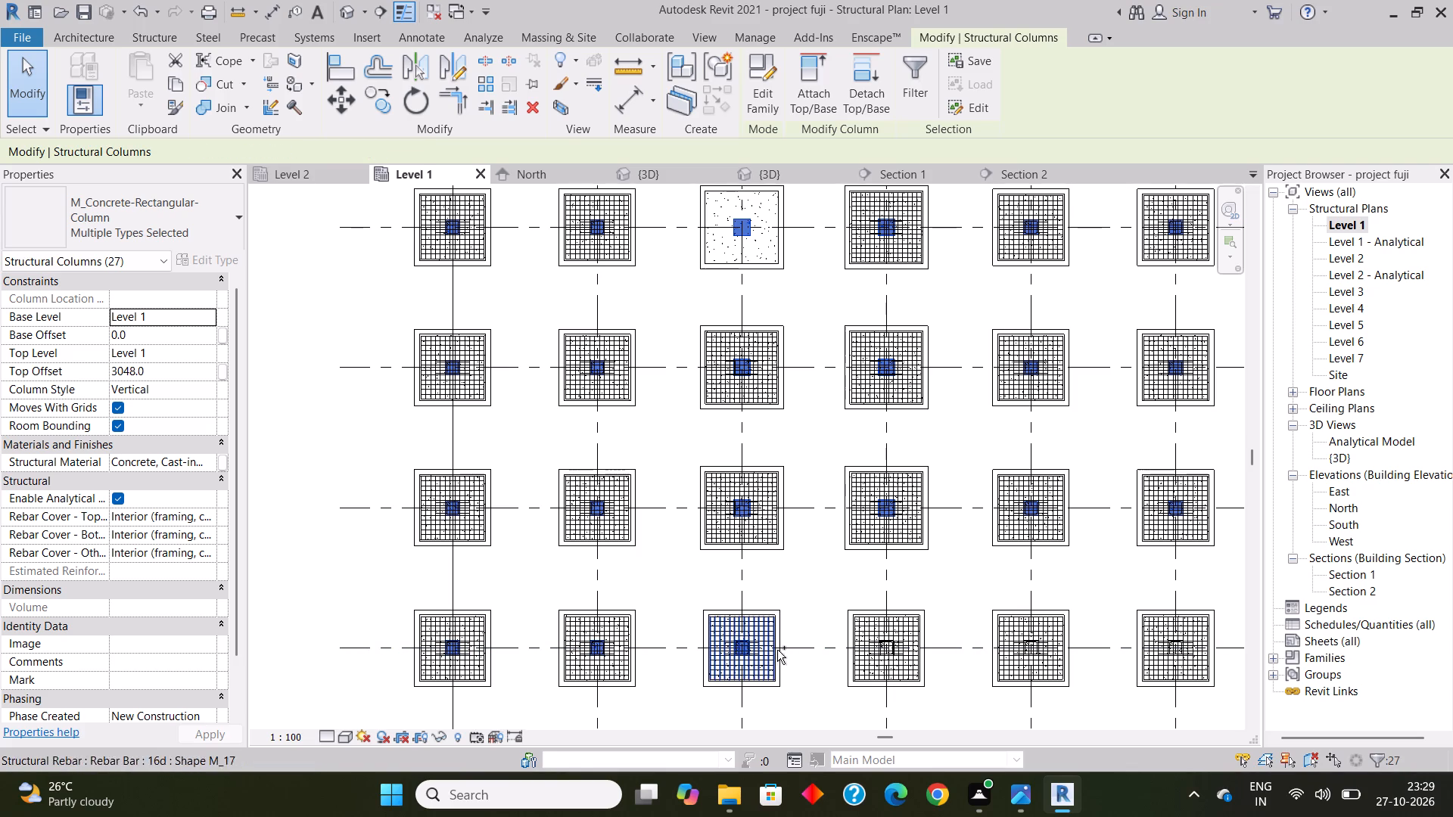
{"action": "left_click", "coordinate": [885, 647], "text": "ctrl"}
{"action": "middle_click_drag", "start_coordinate": [886, 639], "coordinate": [759, 614]}
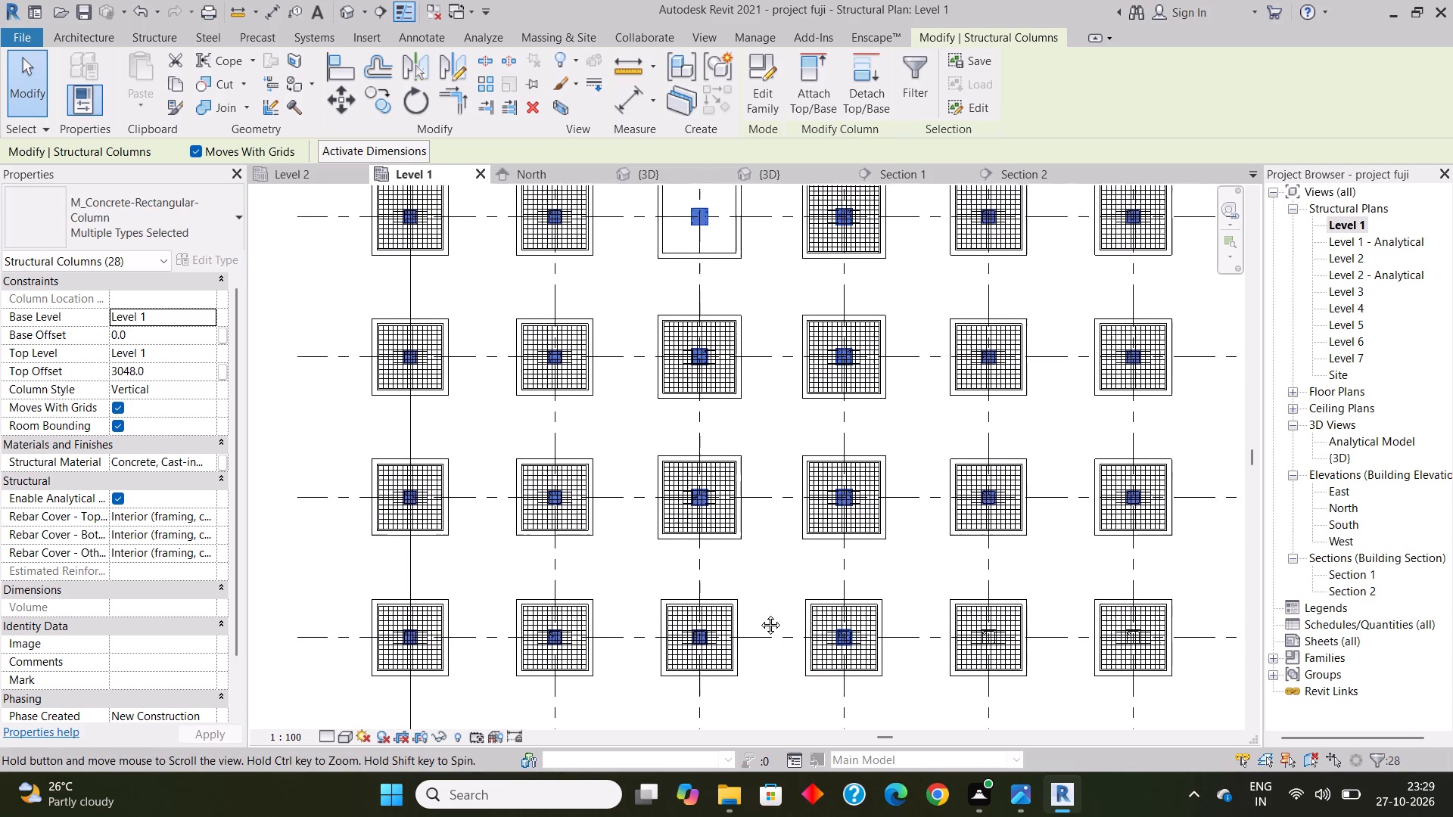
{"action": "middle_click_drag", "start_coordinate": [759, 614], "coordinate": [706, 608]}
{"action": "left_click", "coordinate": [856, 620], "text": "ctrl"}
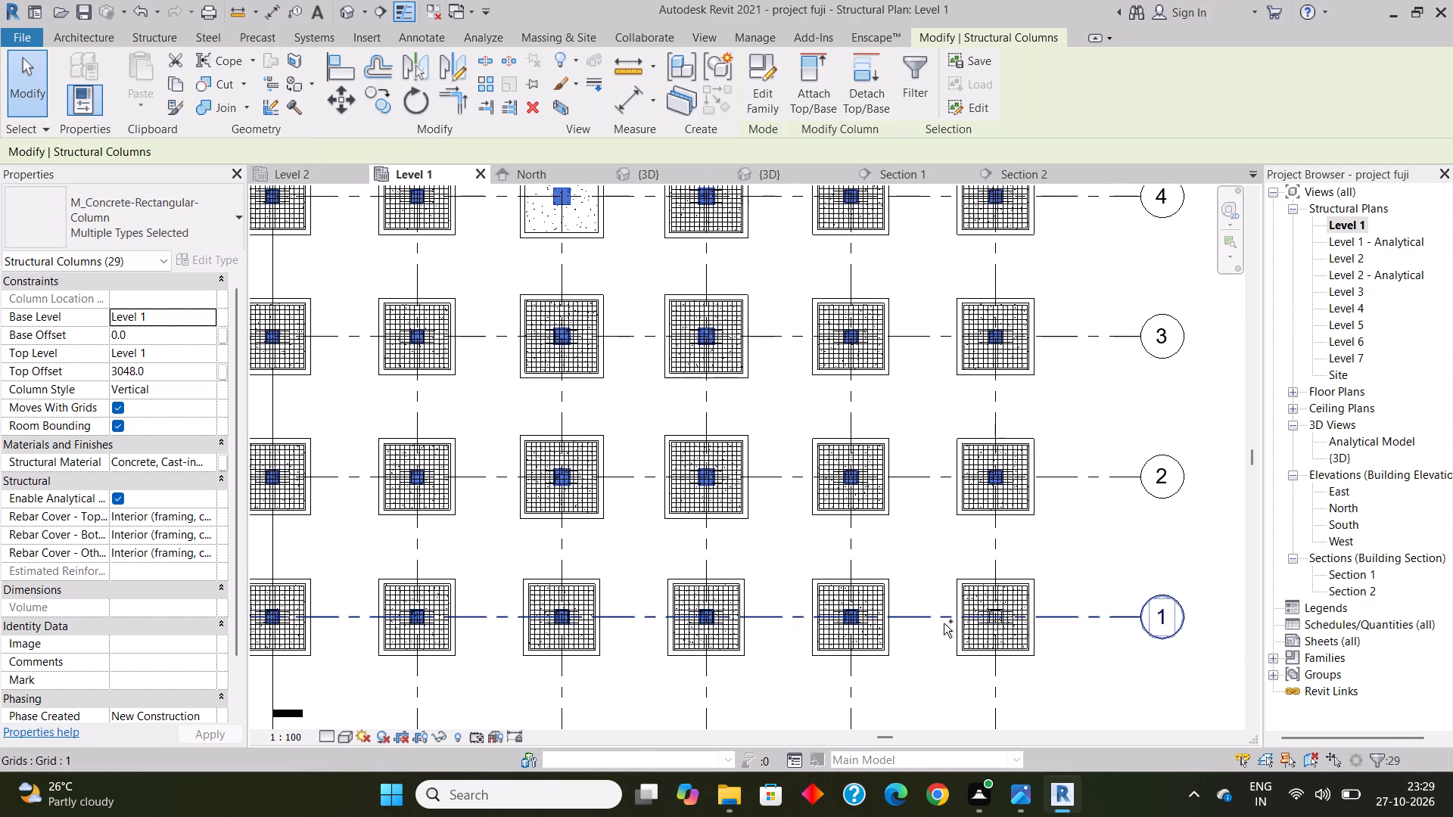
{"action": "left_click", "coordinate": [997, 620], "text": "ctrl"}
{"action": "scroll", "coordinate": [696, 614], "scroll_direction": "down", "scroll_amount": 1}
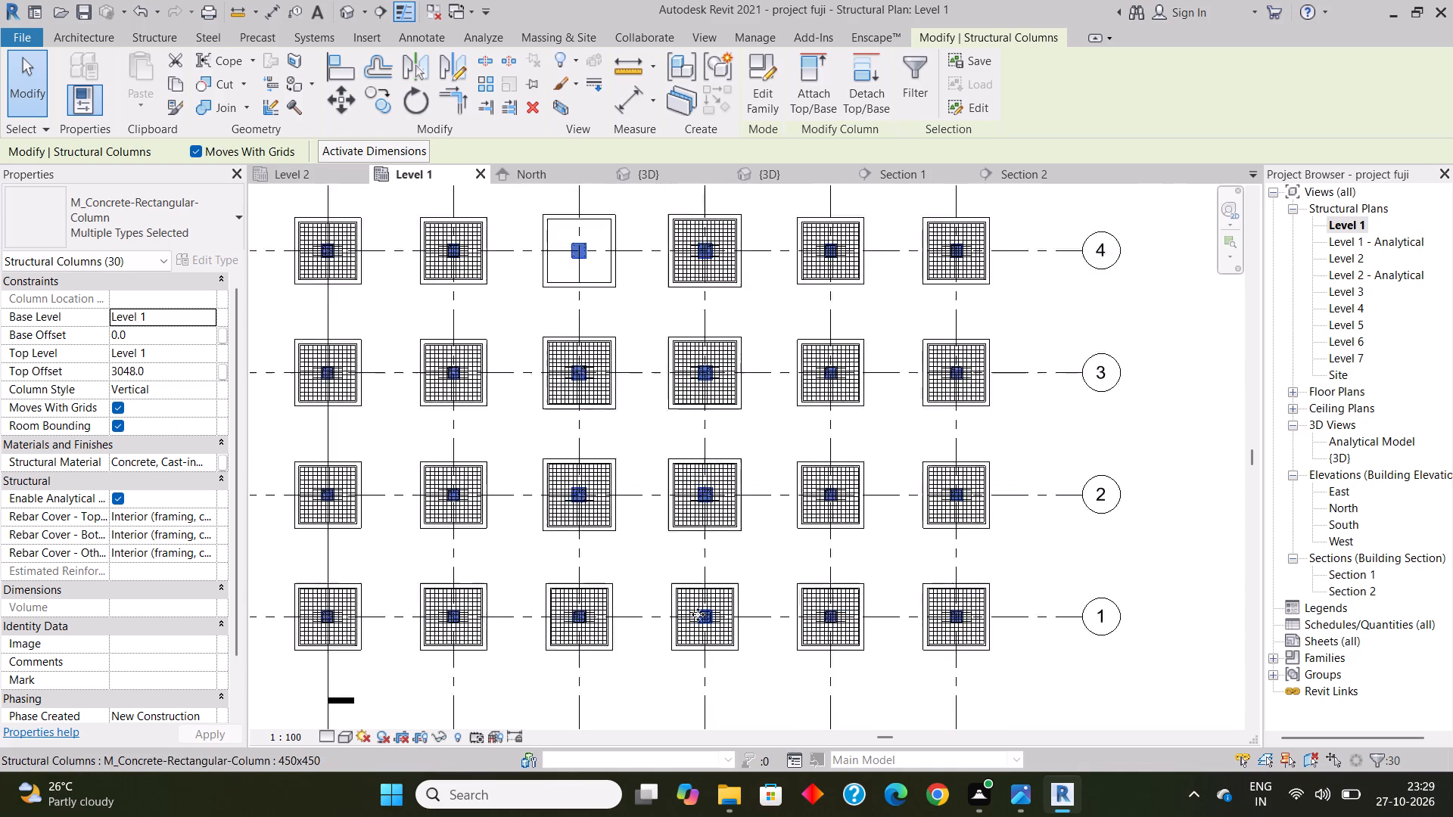
{"action": "scroll", "coordinate": [698, 614], "scroll_direction": "down", "scroll_amount": 5}
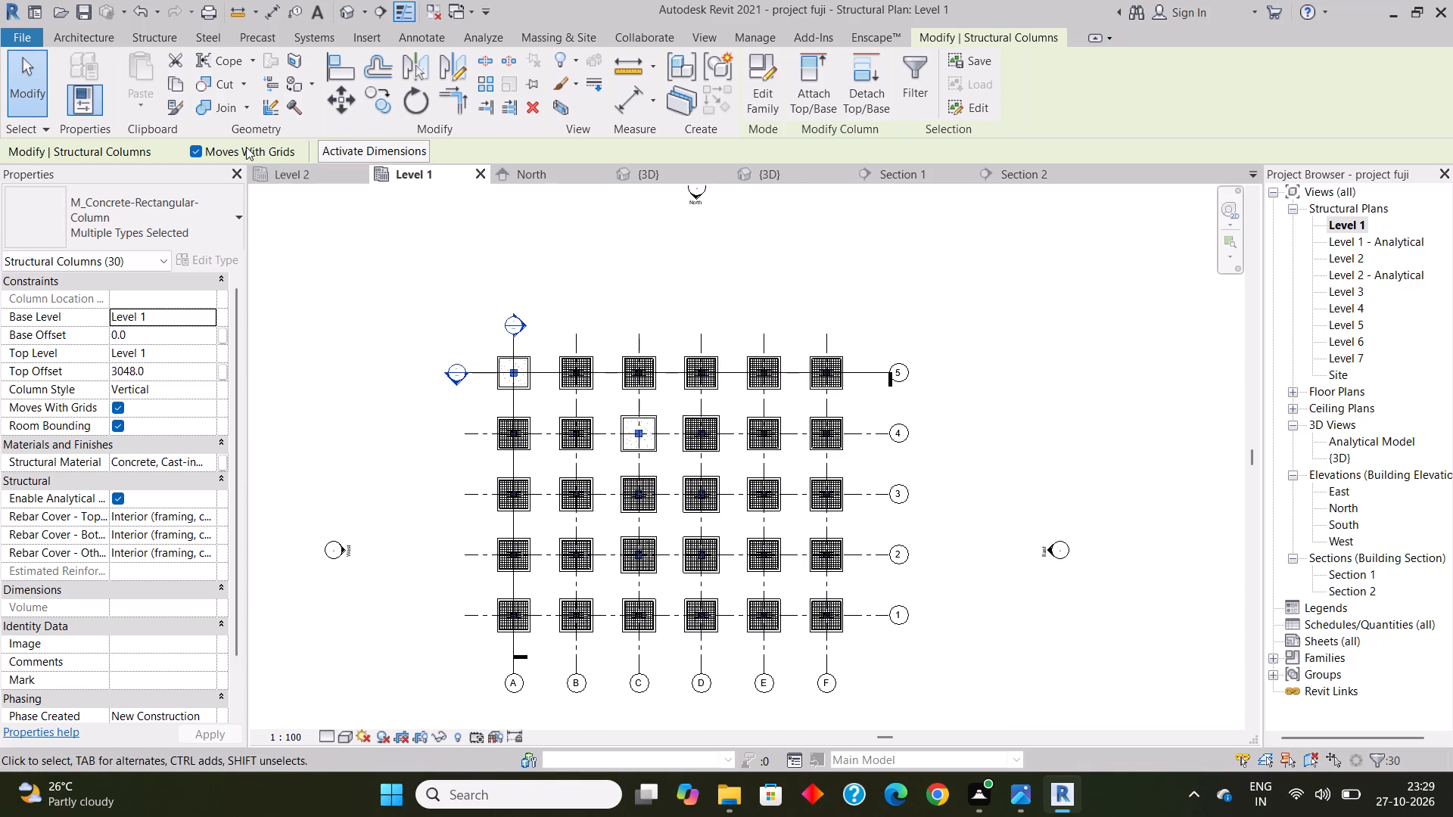
{"action": "left_click", "coordinate": [179, 87]}
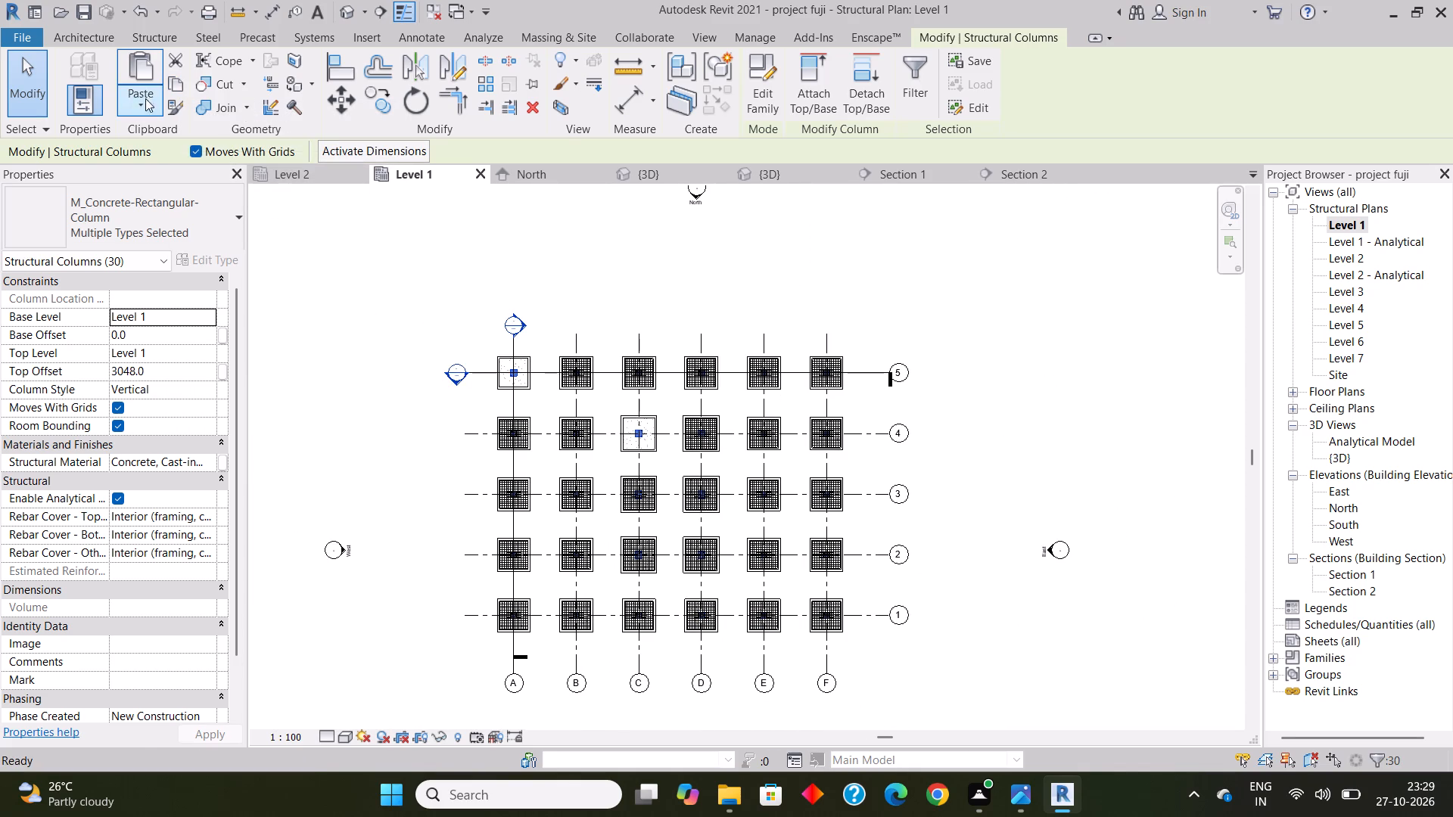
{"action": "left_click", "coordinate": [142, 102]}
{"action": "left_click", "coordinate": [203, 185]}
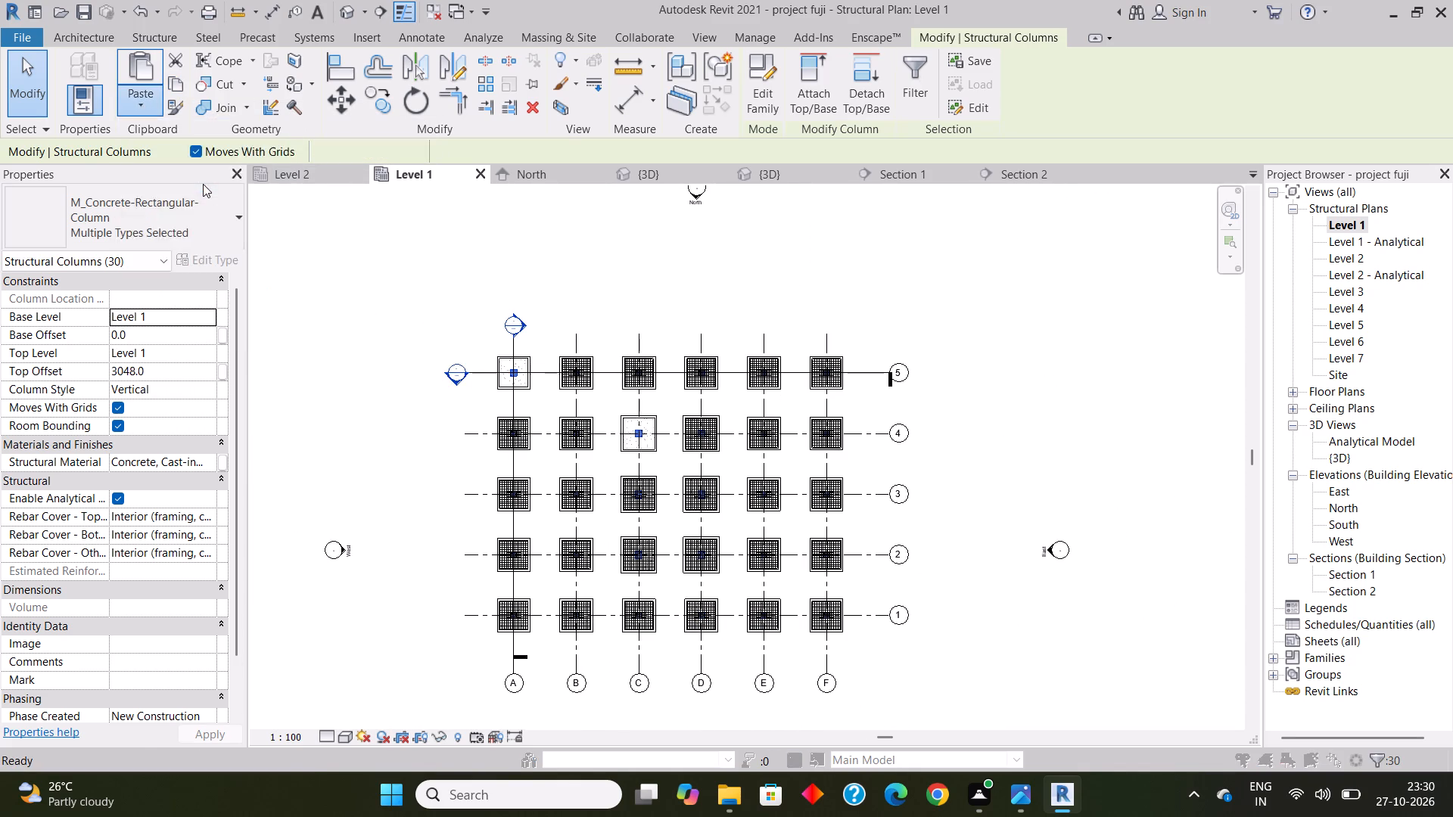
{"action": "left_click_drag", "start_coordinate": [648, 281], "coordinate": [655, 326]}
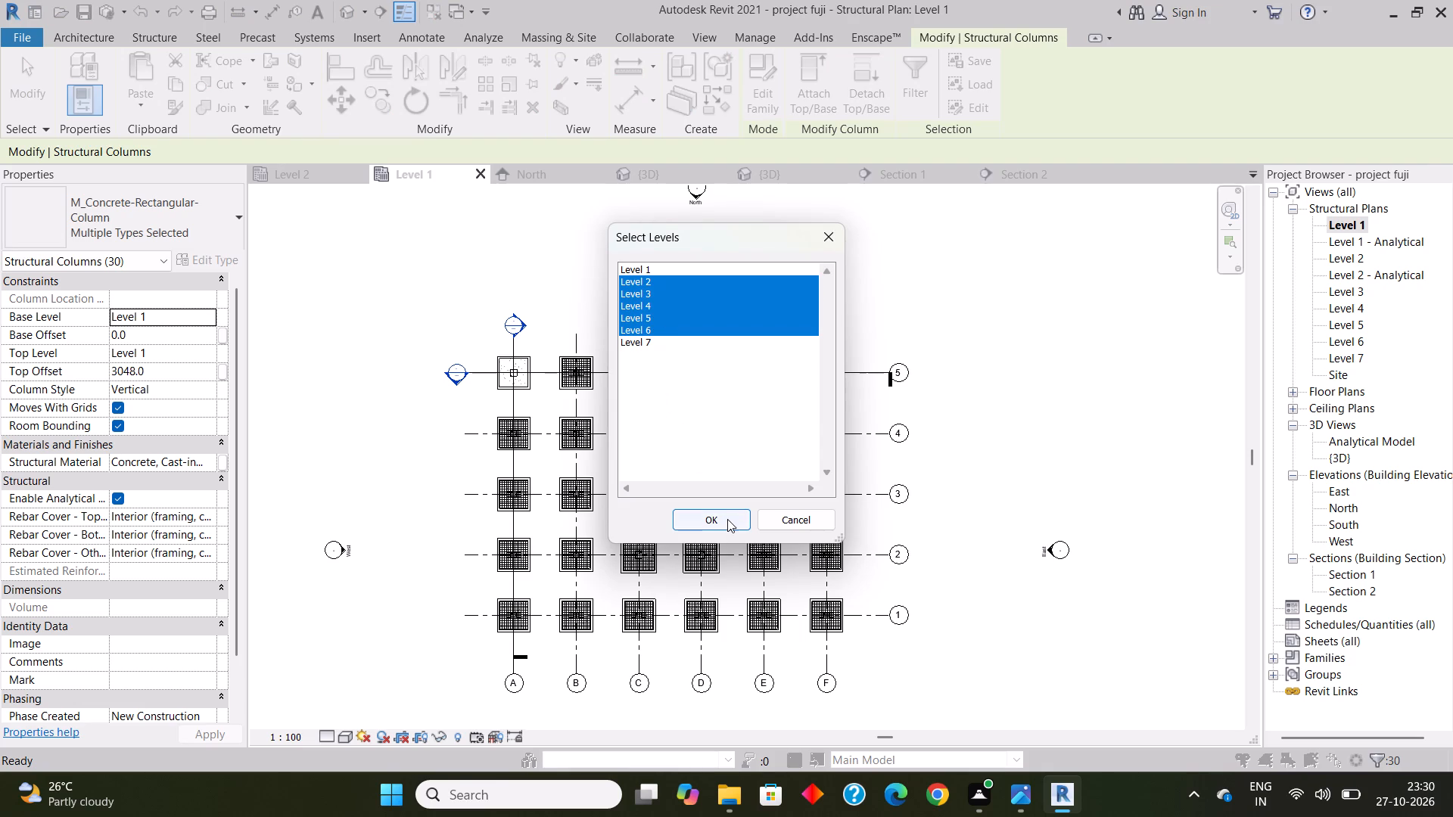
{"action": "left_click", "coordinate": [727, 519]}
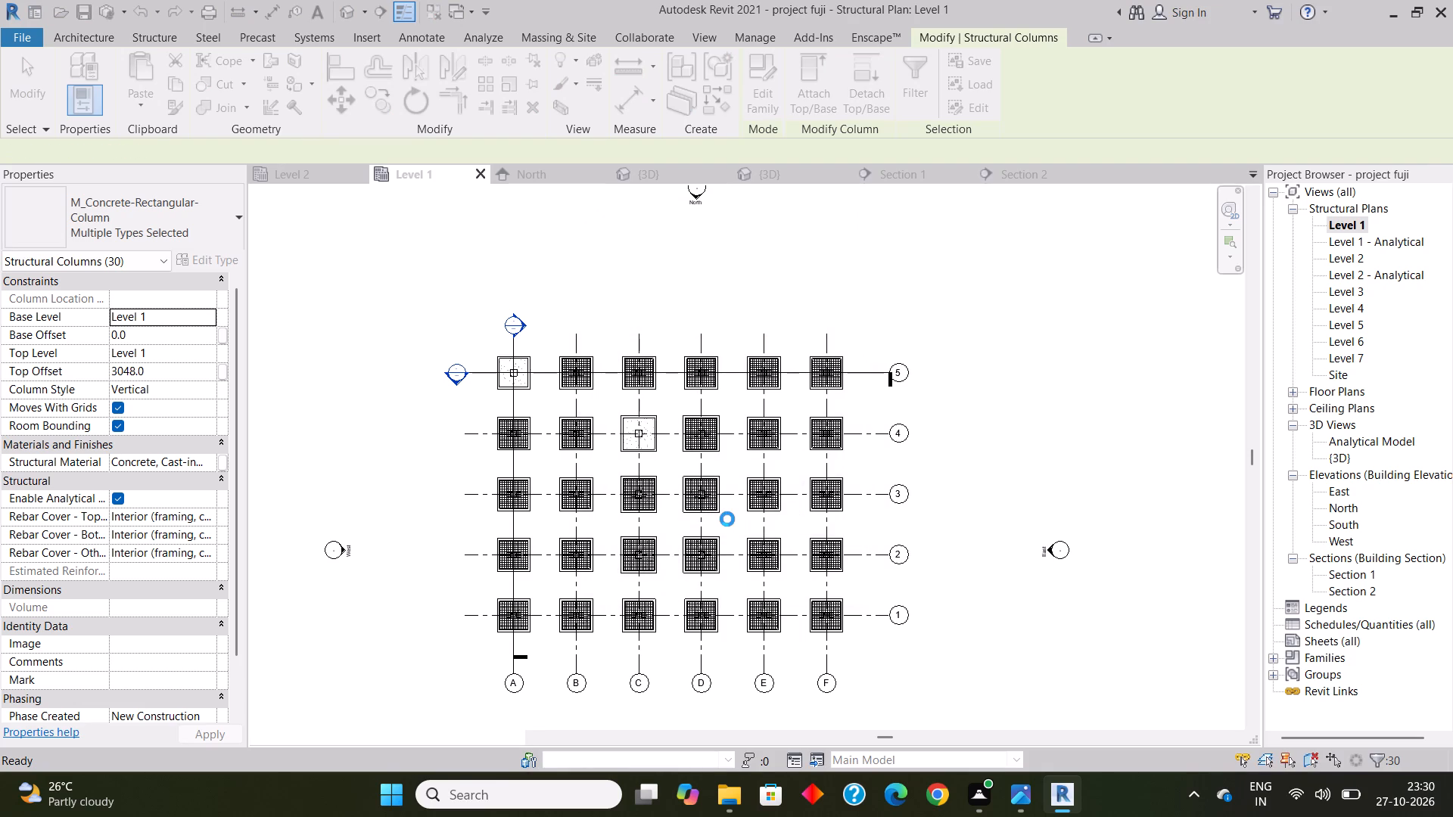
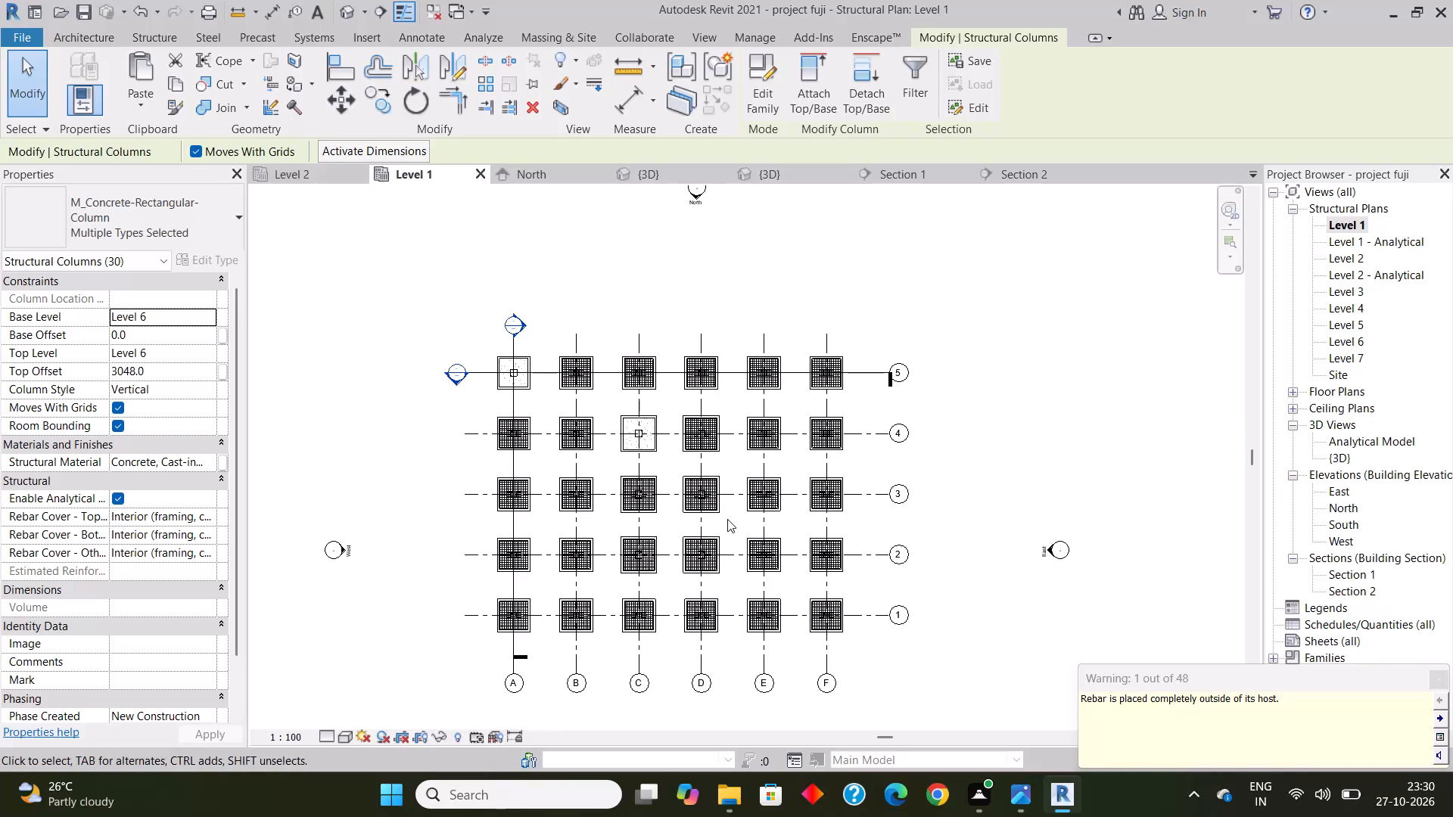
Examine the pasted columns and their reinforcement from Level 1 up to Level 7 in the 3D view.
{"action": "left_click", "coordinate": [620, 290]}
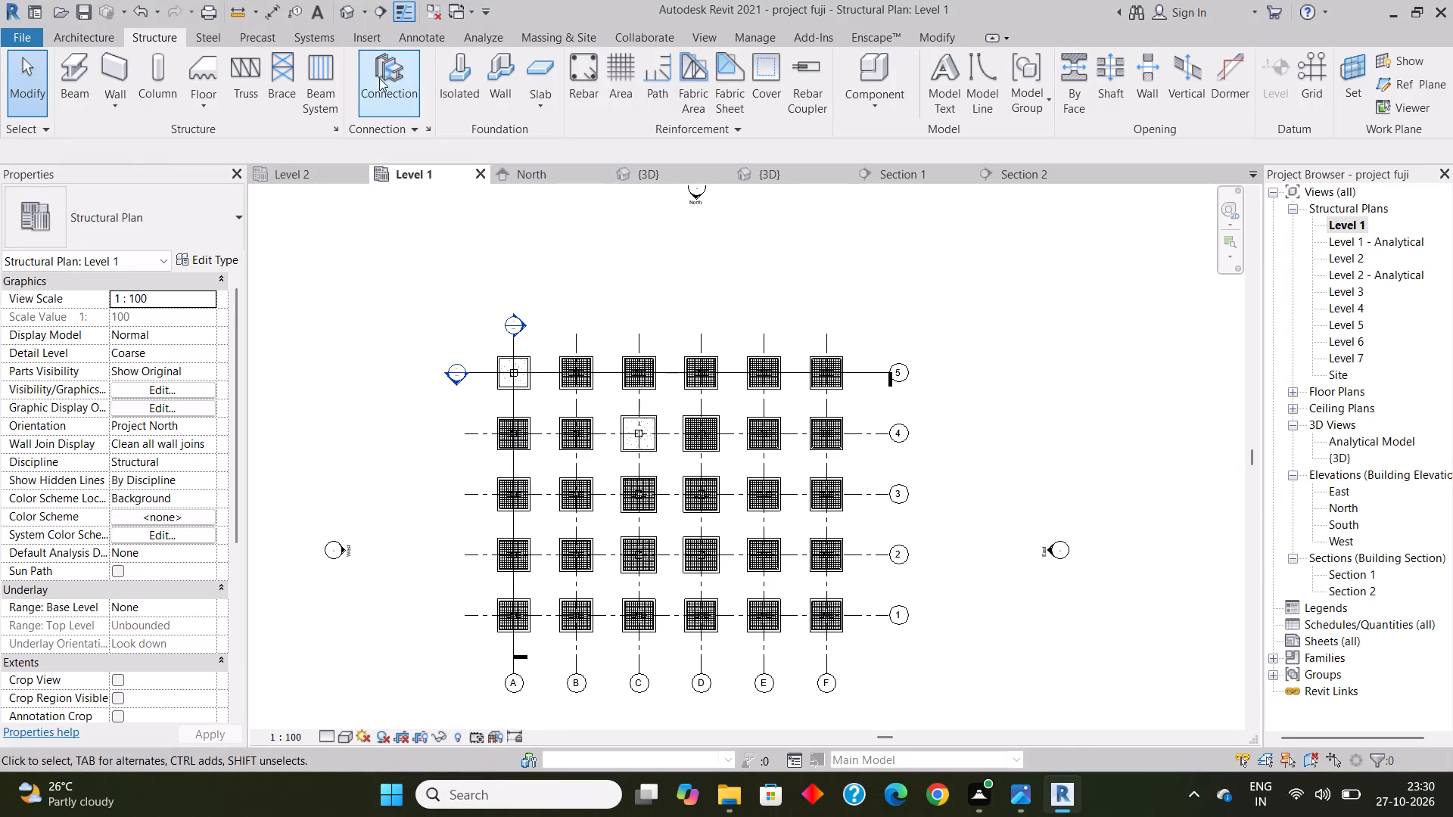
{"action": "left_click", "coordinate": [347, 5]}
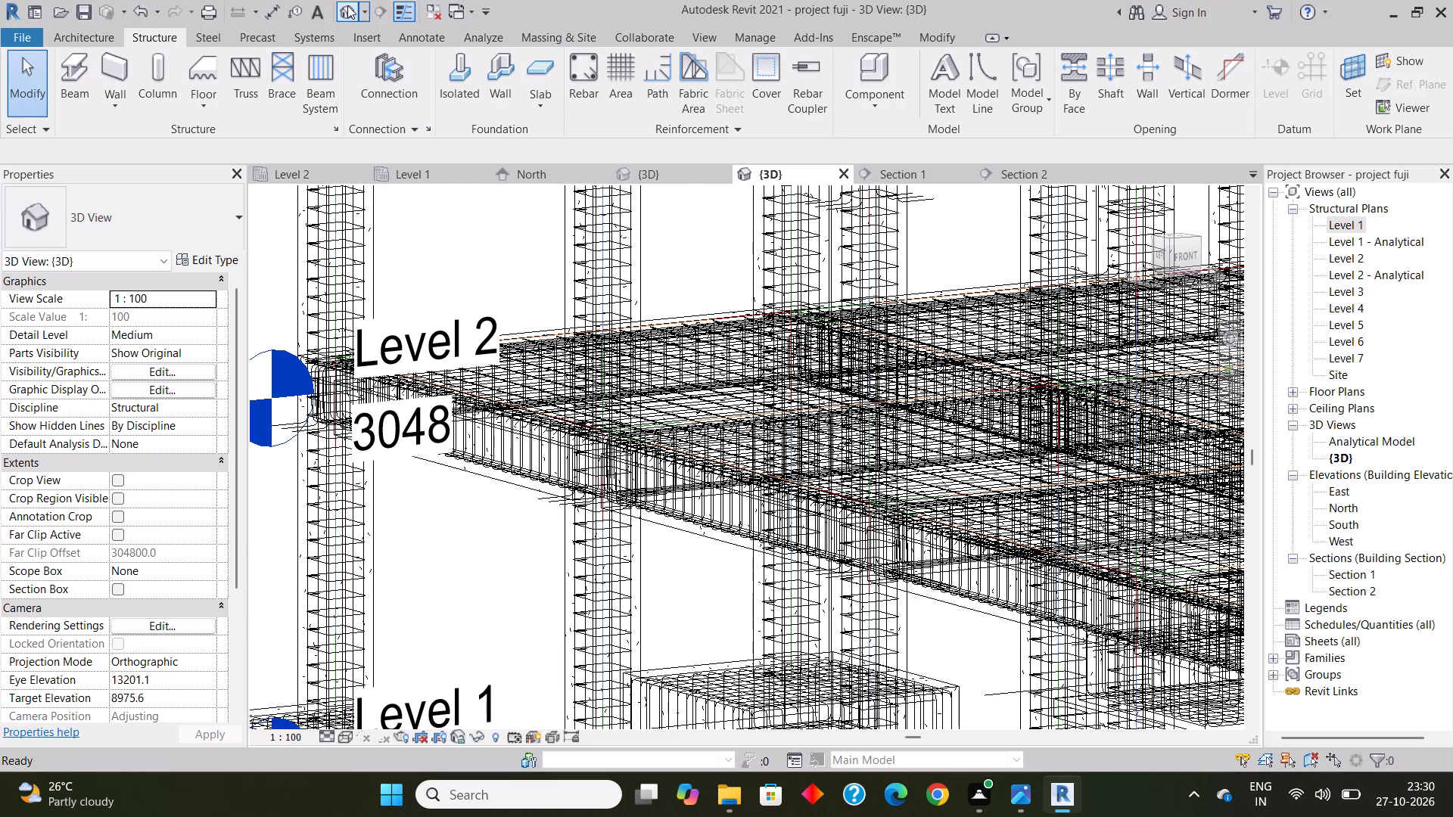
{"action": "scroll", "coordinate": [552, 541], "scroll_direction": "down", "scroll_amount": 6}
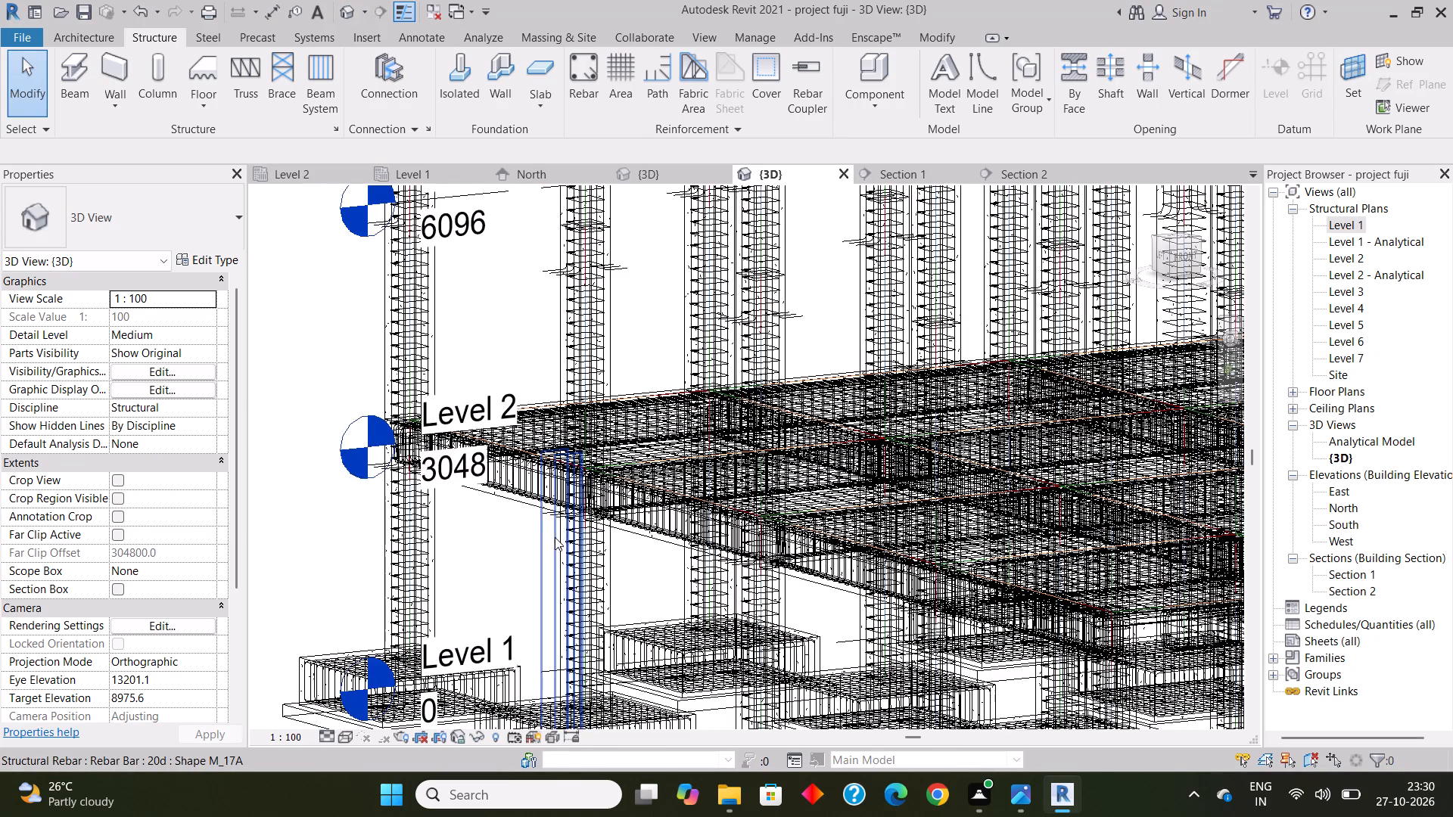
{"action": "scroll", "coordinate": [556, 534], "scroll_direction": "down", "scroll_amount": 6}
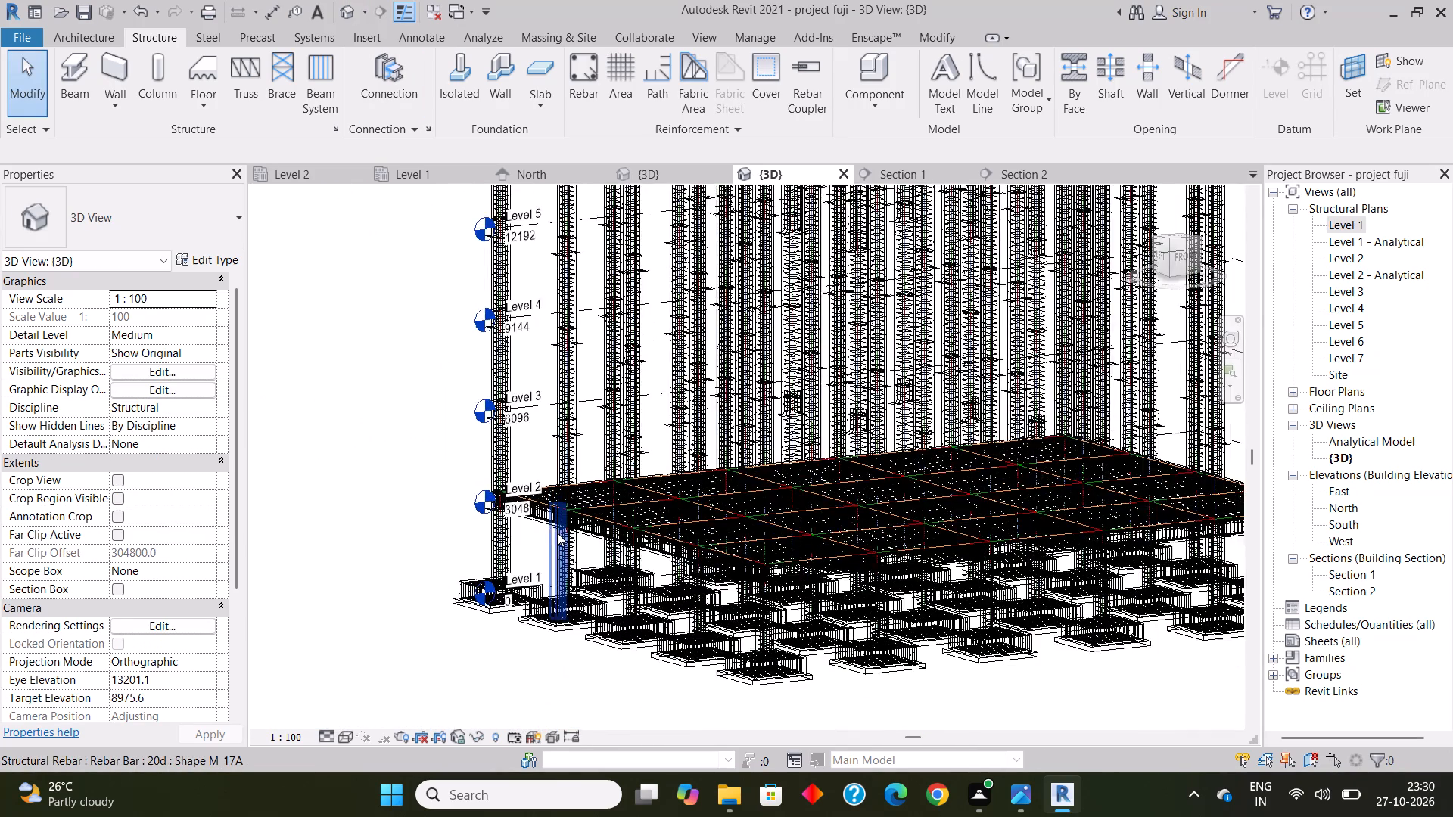
{"action": "middle_click_drag", "start_coordinate": [577, 449], "coordinate": [577, 559]}
{"action": "scroll", "coordinate": [553, 320], "scroll_direction": "up", "scroll_amount": 2}
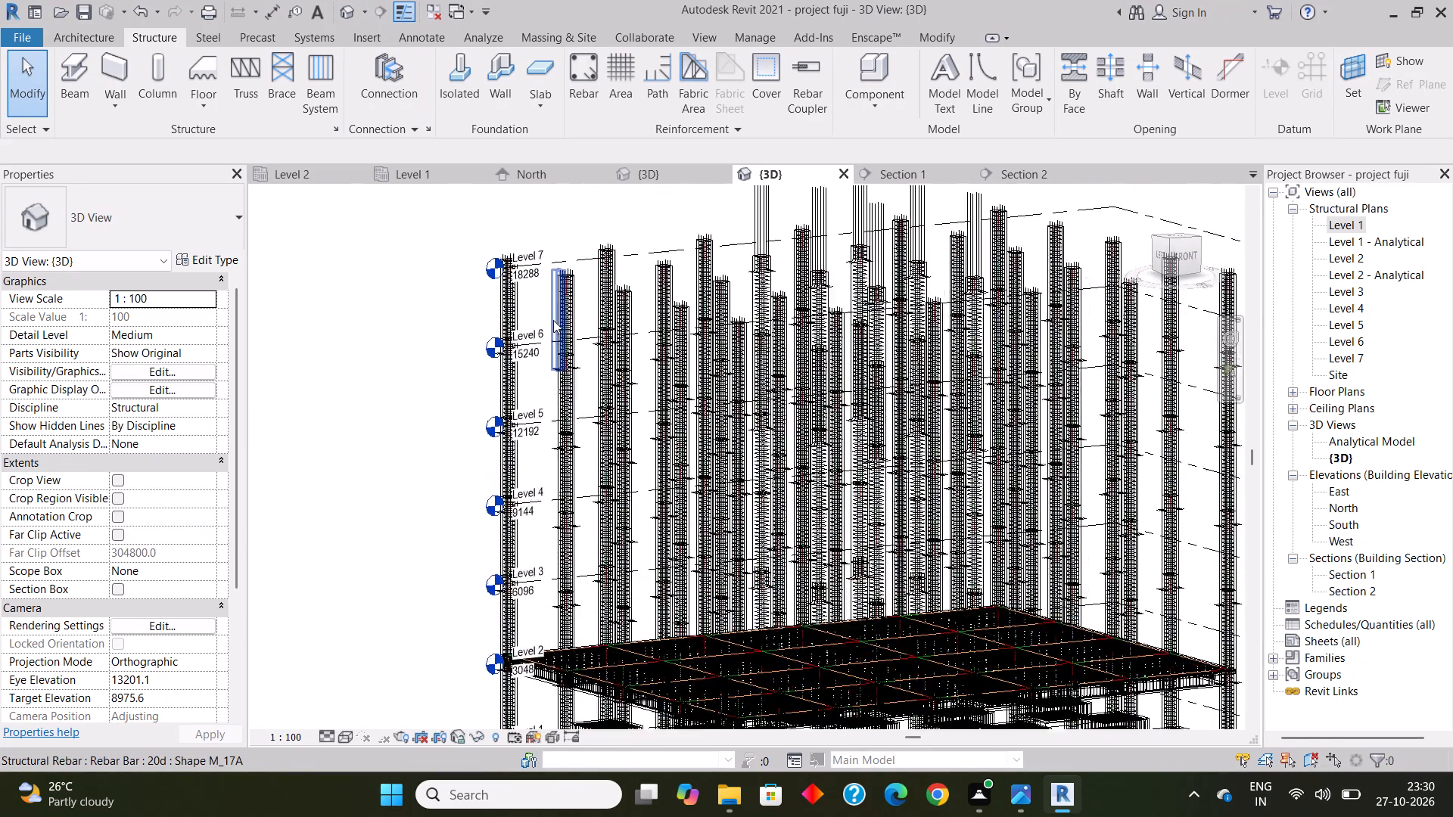
{"action": "scroll", "coordinate": [553, 320], "scroll_direction": "up", "scroll_amount": 10}
{"action": "scroll", "coordinate": [568, 386], "scroll_direction": "up", "scroll_amount": 2}
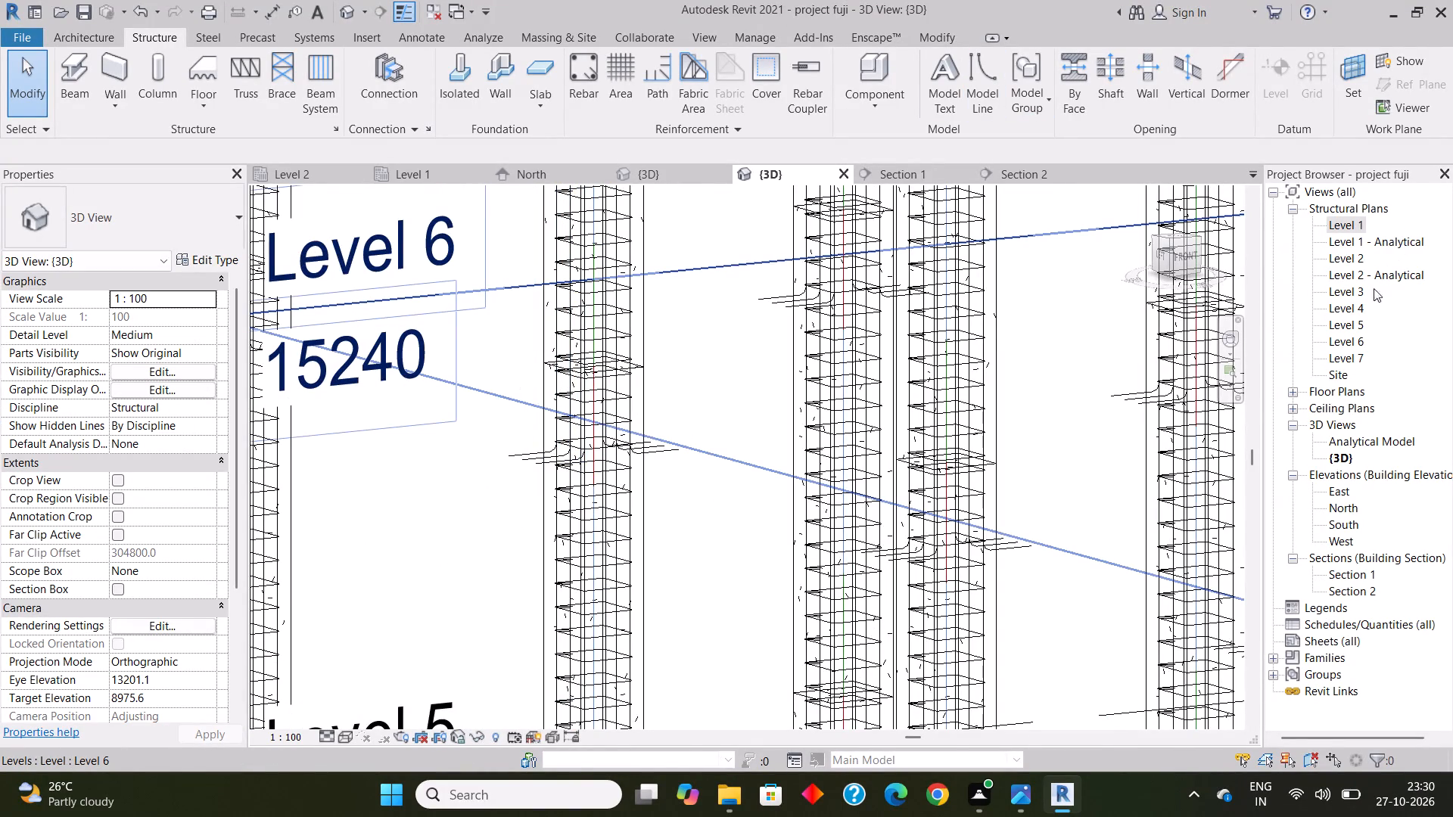
In the Level 2 structural plan, copy the slab's area reinforcement and paste it aligned to Levels 2 through 7.
{"action": "double_click", "coordinate": [1351, 259]}
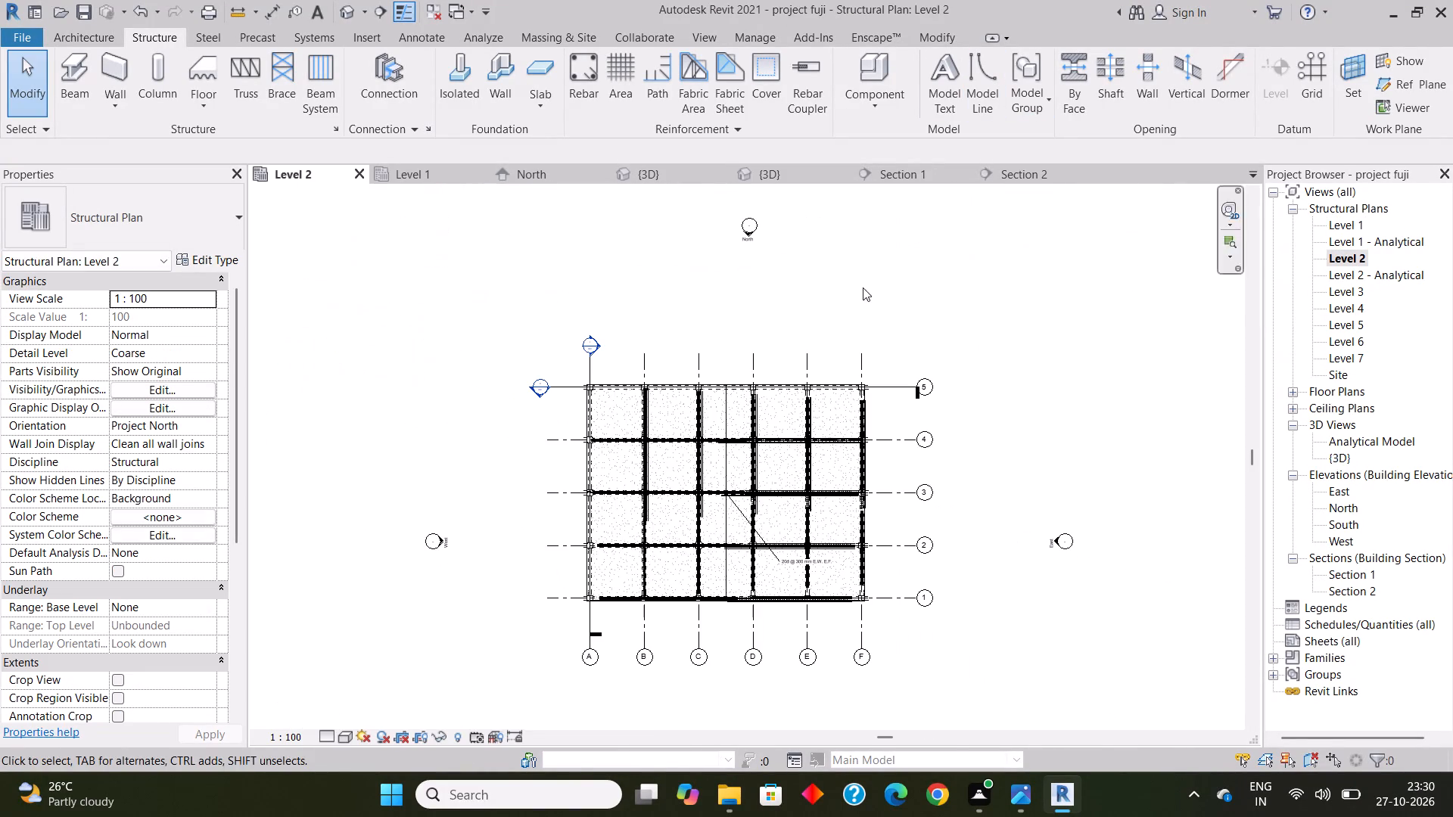
{"action": "scroll", "coordinate": [621, 380], "scroll_direction": "up", "scroll_amount": 2}
{"action": "left_click", "coordinate": [601, 382]}
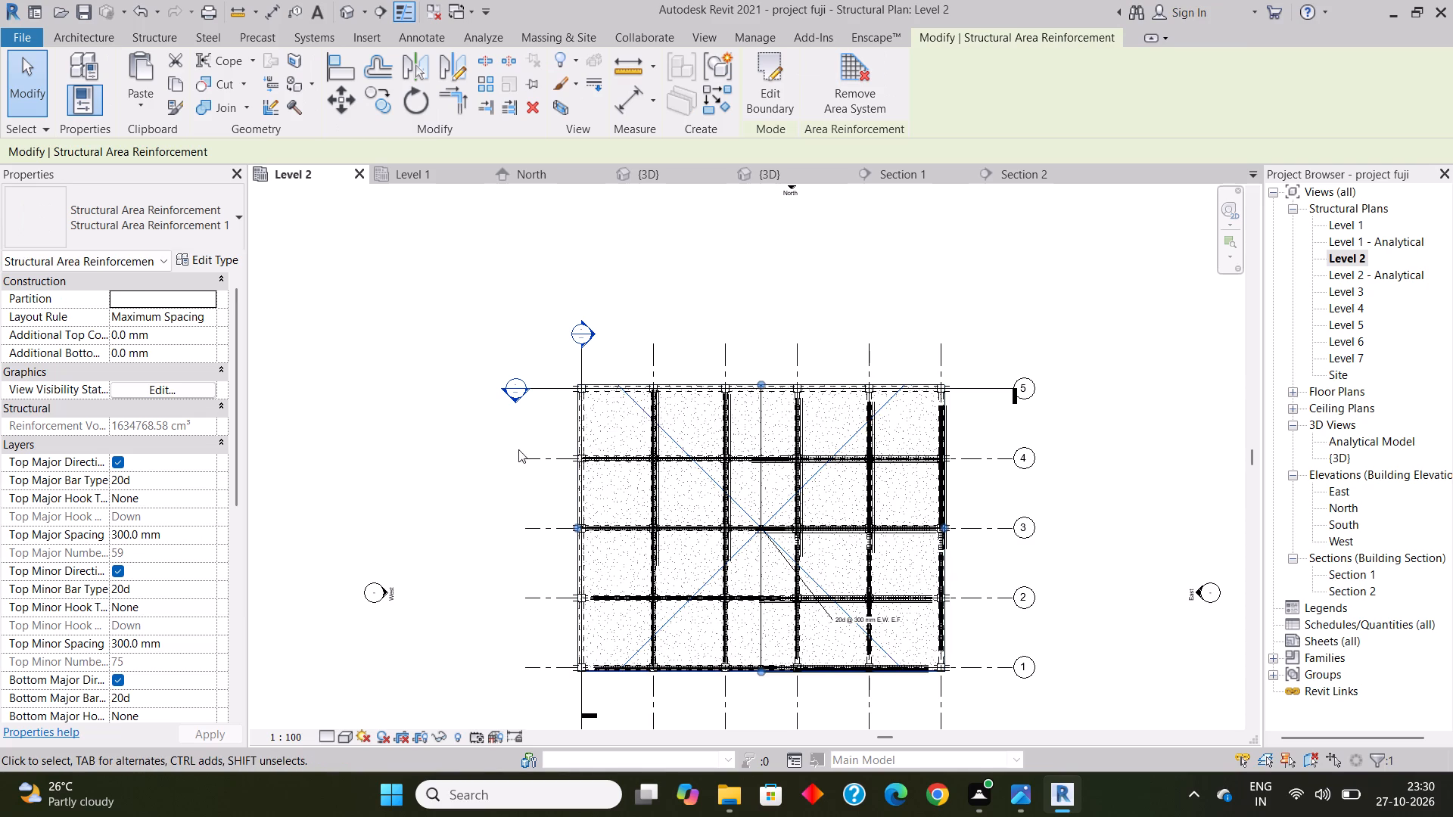
{"action": "left_click", "coordinate": [457, 474]}
{"action": "scroll", "coordinate": [564, 478], "scroll_direction": "up", "scroll_amount": 3}
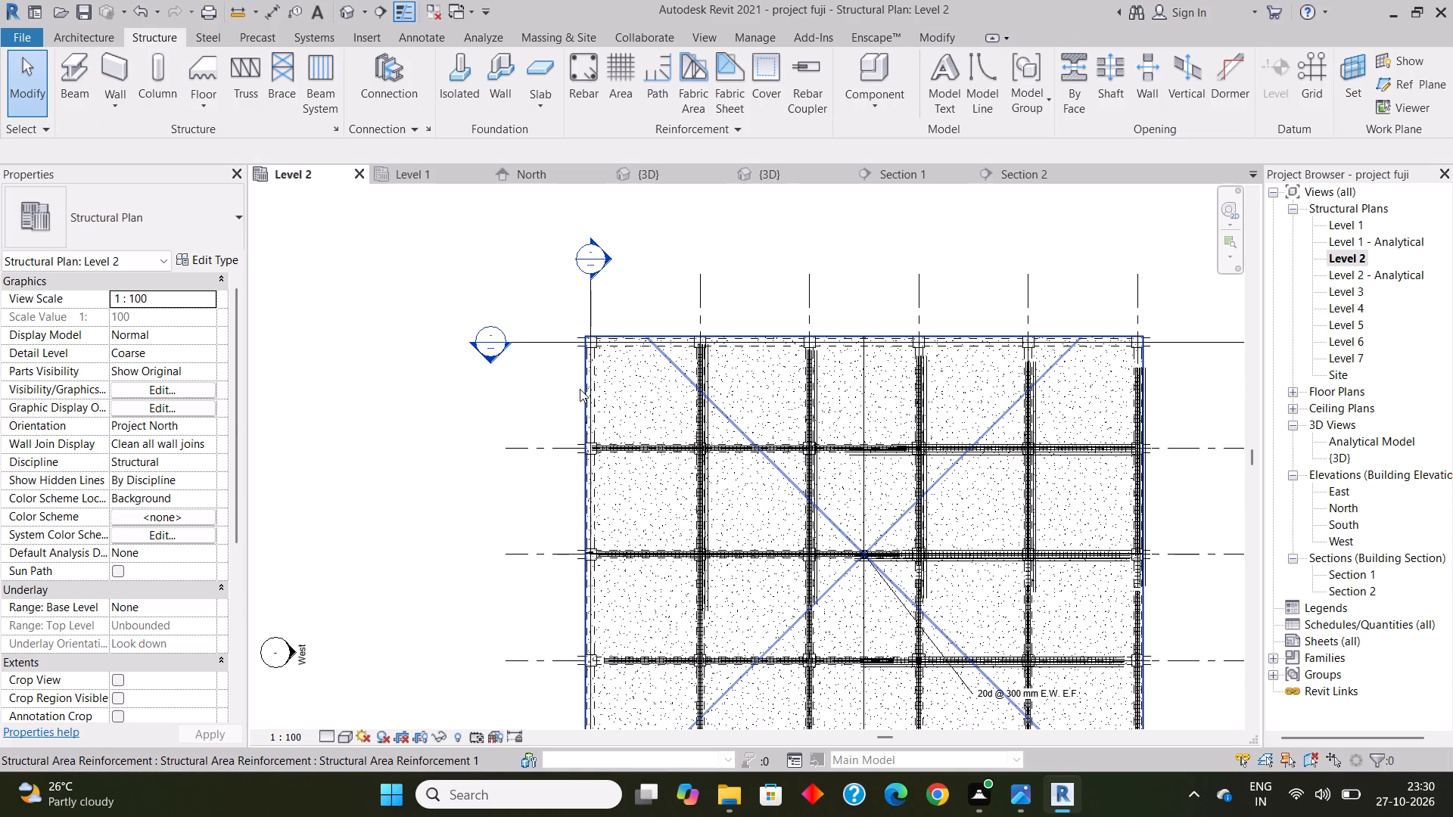
{"action": "left_click", "coordinate": [580, 390]}
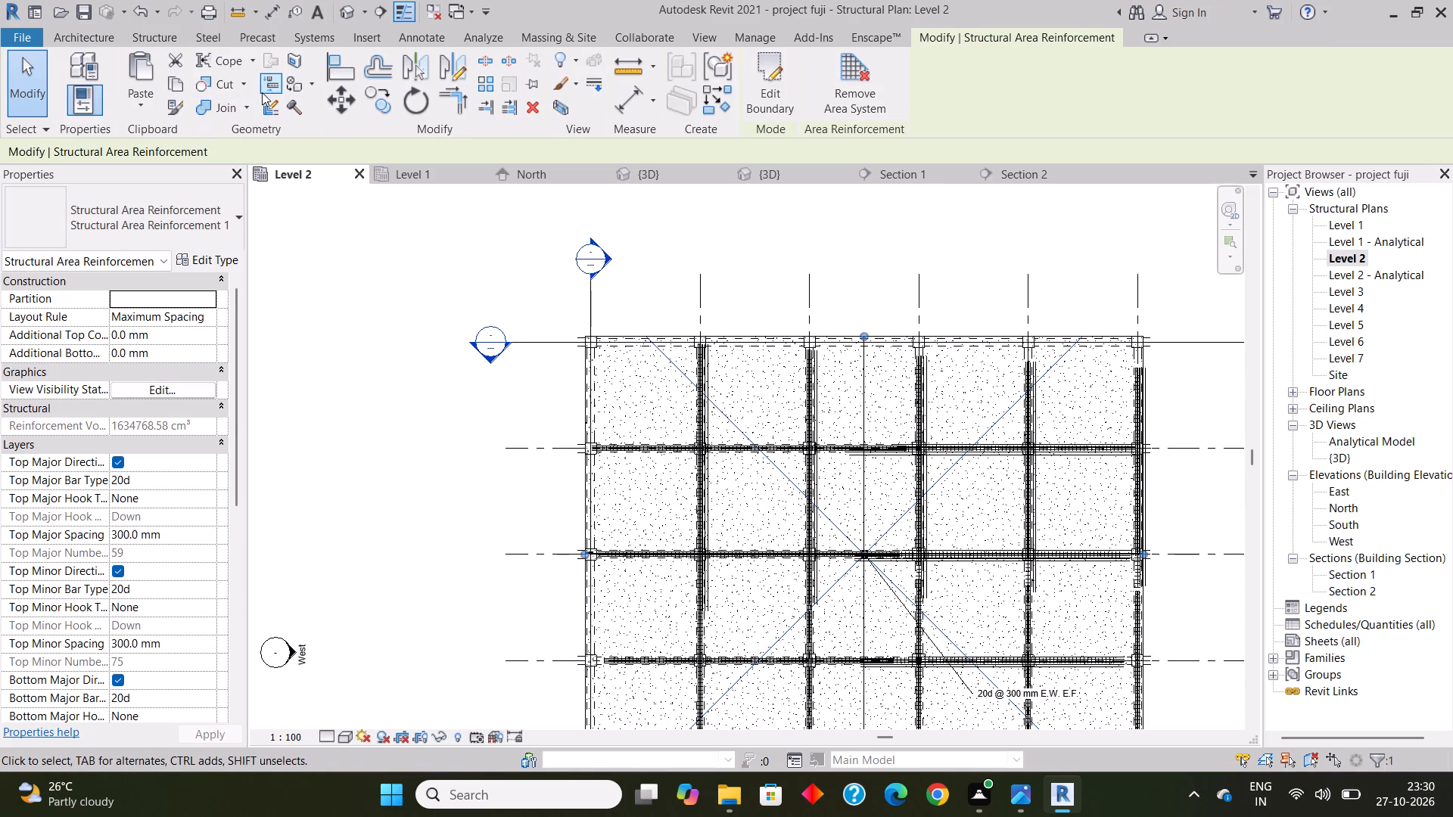
{"action": "left_click", "coordinate": [175, 82]}
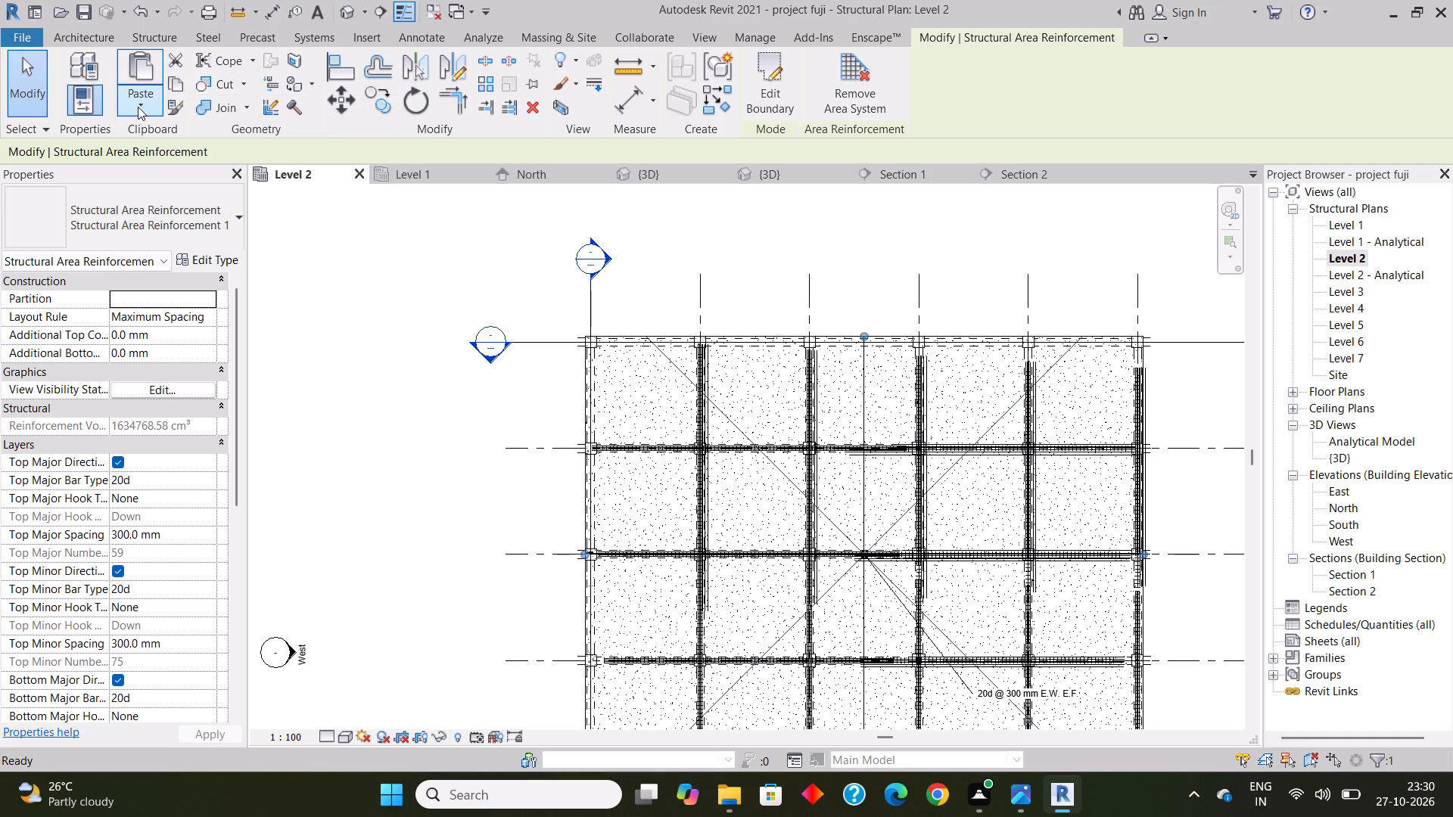
{"action": "left_click", "coordinate": [138, 107]}
{"action": "left_click", "coordinate": [214, 176]}
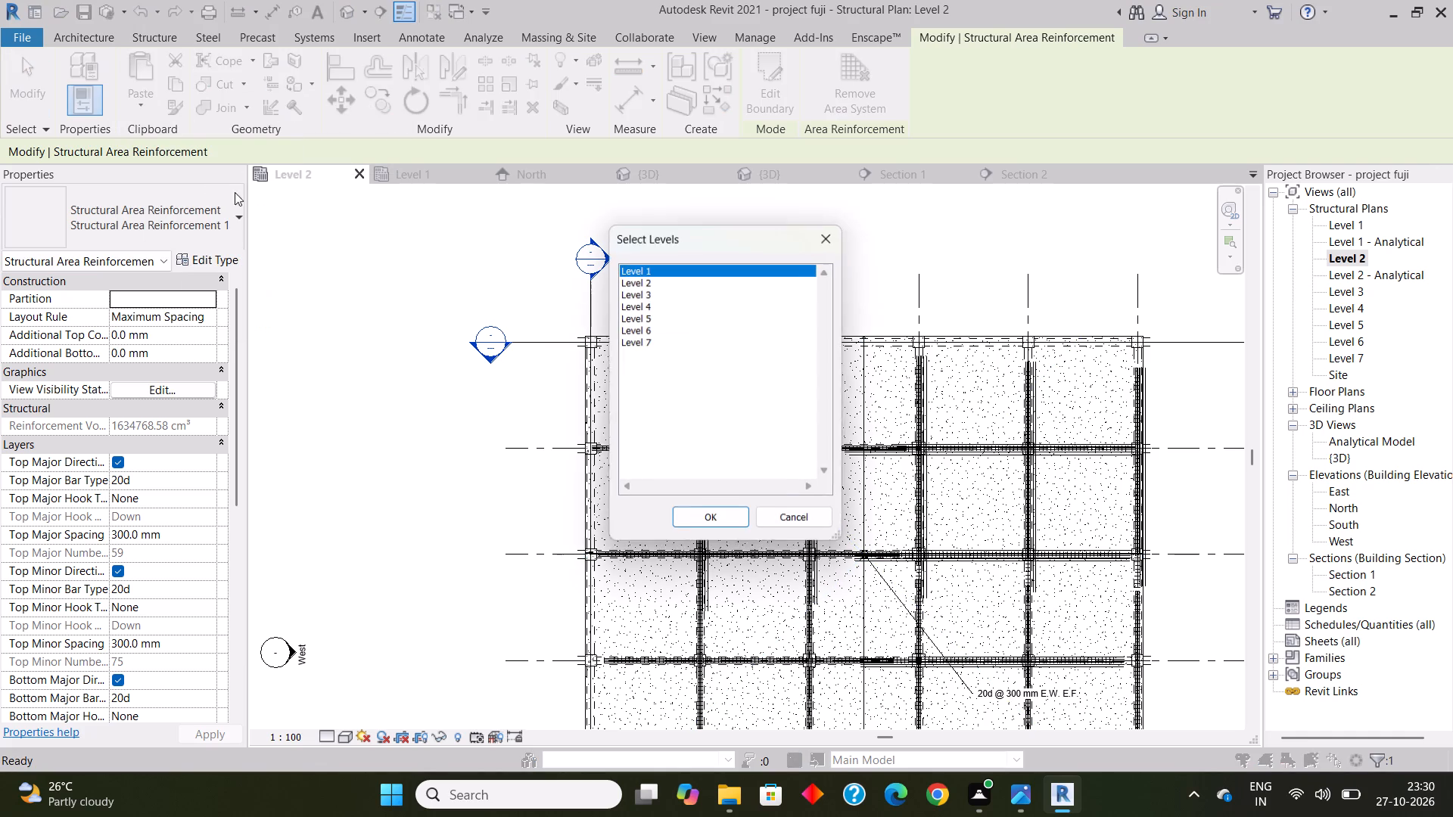
{"action": "left_click_drag", "start_coordinate": [639, 281], "coordinate": [646, 346]}
{"action": "left_click", "coordinate": [714, 517]}
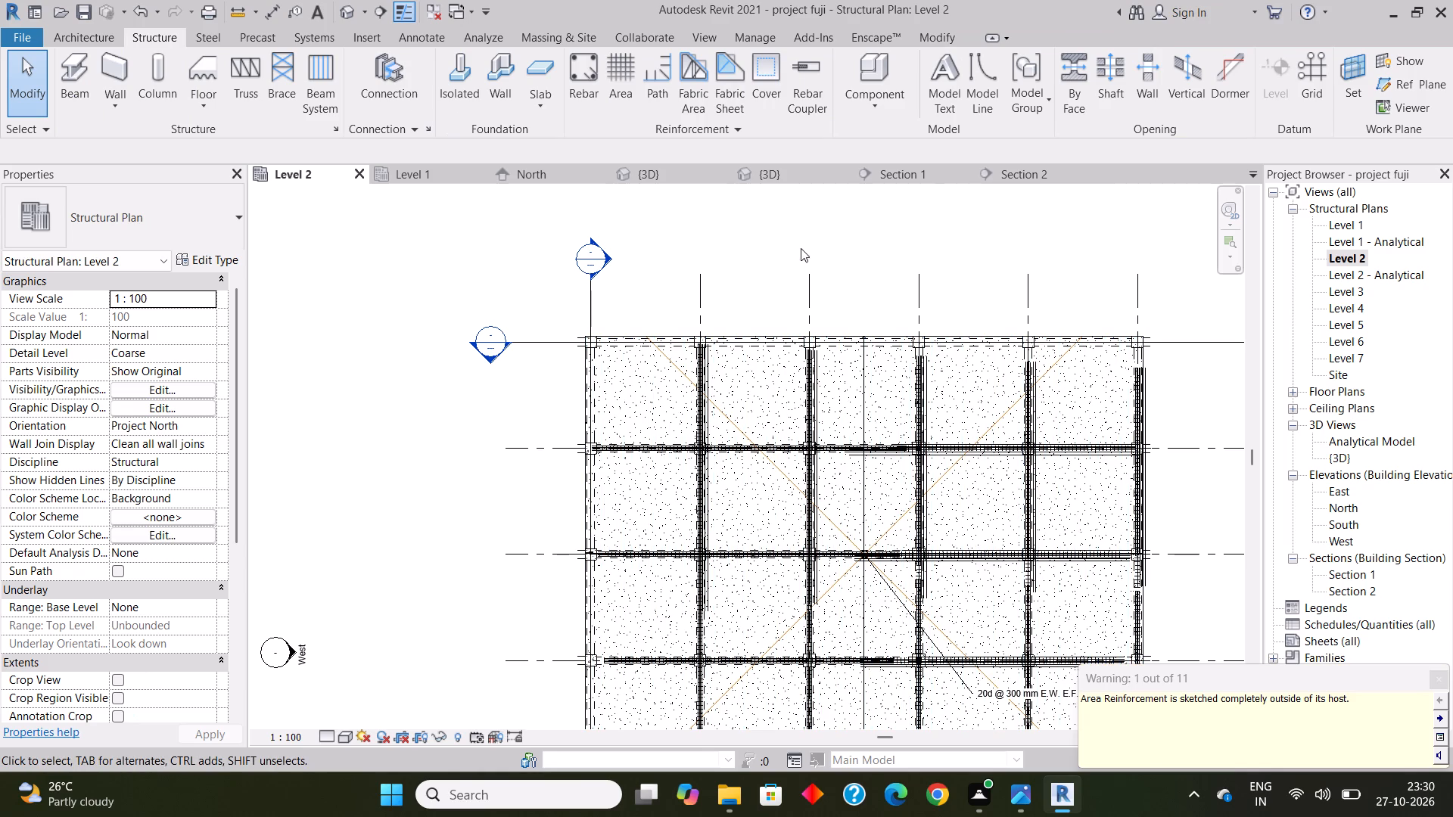
{"action": "left_click", "coordinate": [799, 239]}
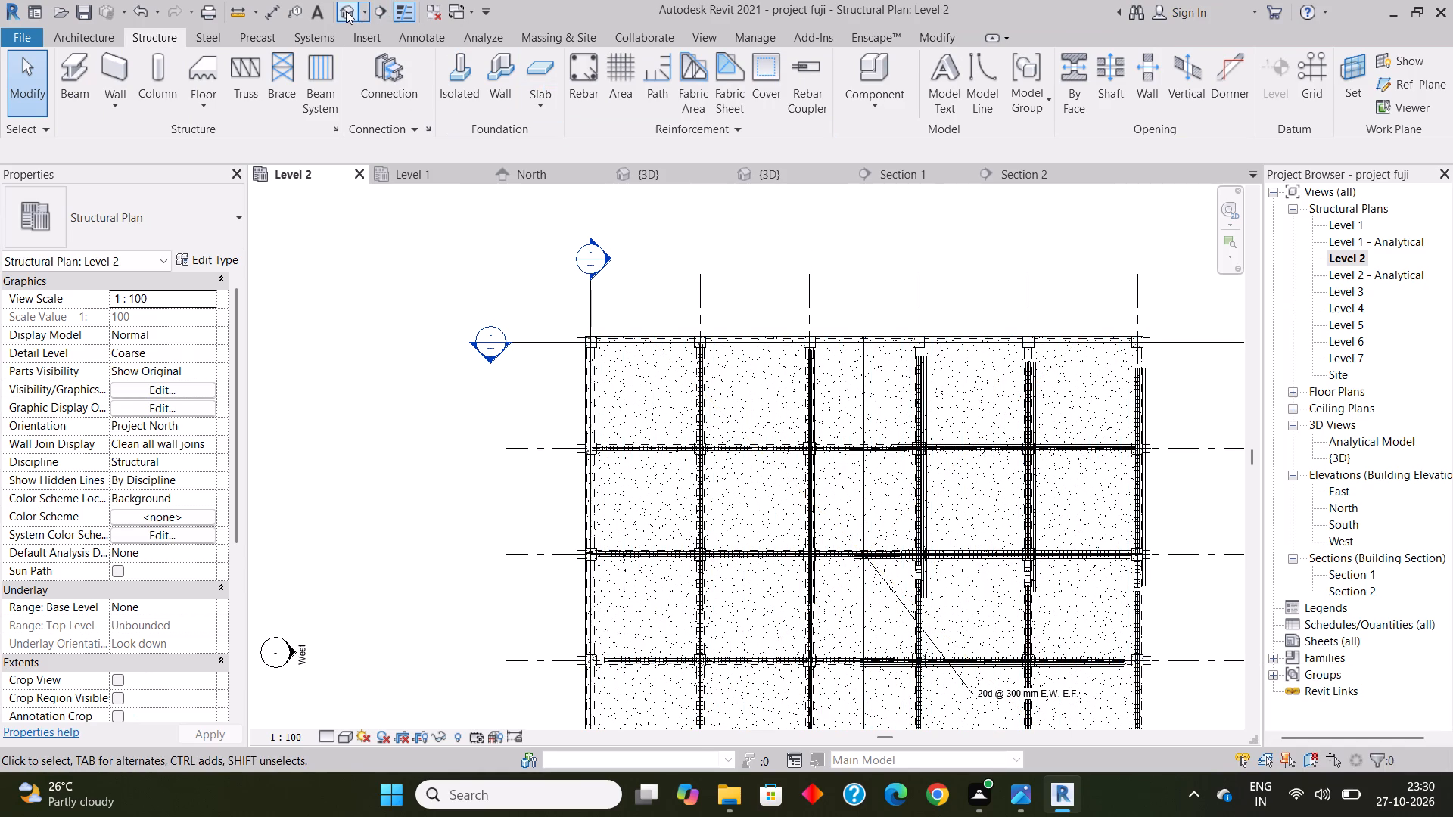
Inspect the upper levels in the 3D view from several angles, including the bars floating above the Level 7 columns.
{"action": "left_click", "coordinate": [344, 11]}
{"action": "scroll", "coordinate": [621, 452], "scroll_direction": "down", "scroll_amount": 4}
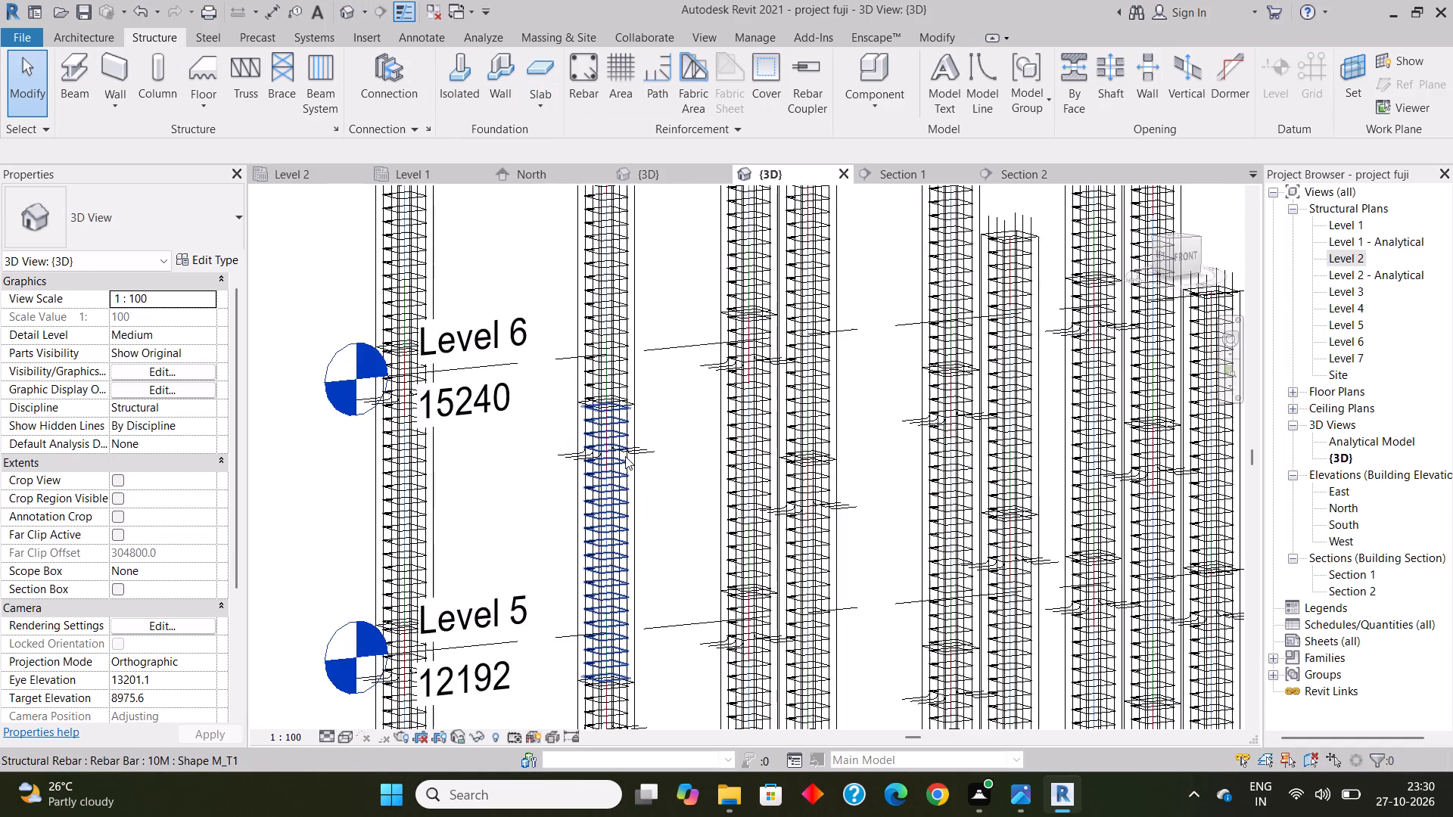
{"action": "scroll", "coordinate": [625, 456], "scroll_direction": "down", "scroll_amount": 12}
{"action": "middle_click_drag", "start_coordinate": [625, 455], "coordinate": [497, 597]}
{"action": "scroll", "coordinate": [590, 527], "scroll_direction": "down", "scroll_amount": 2}
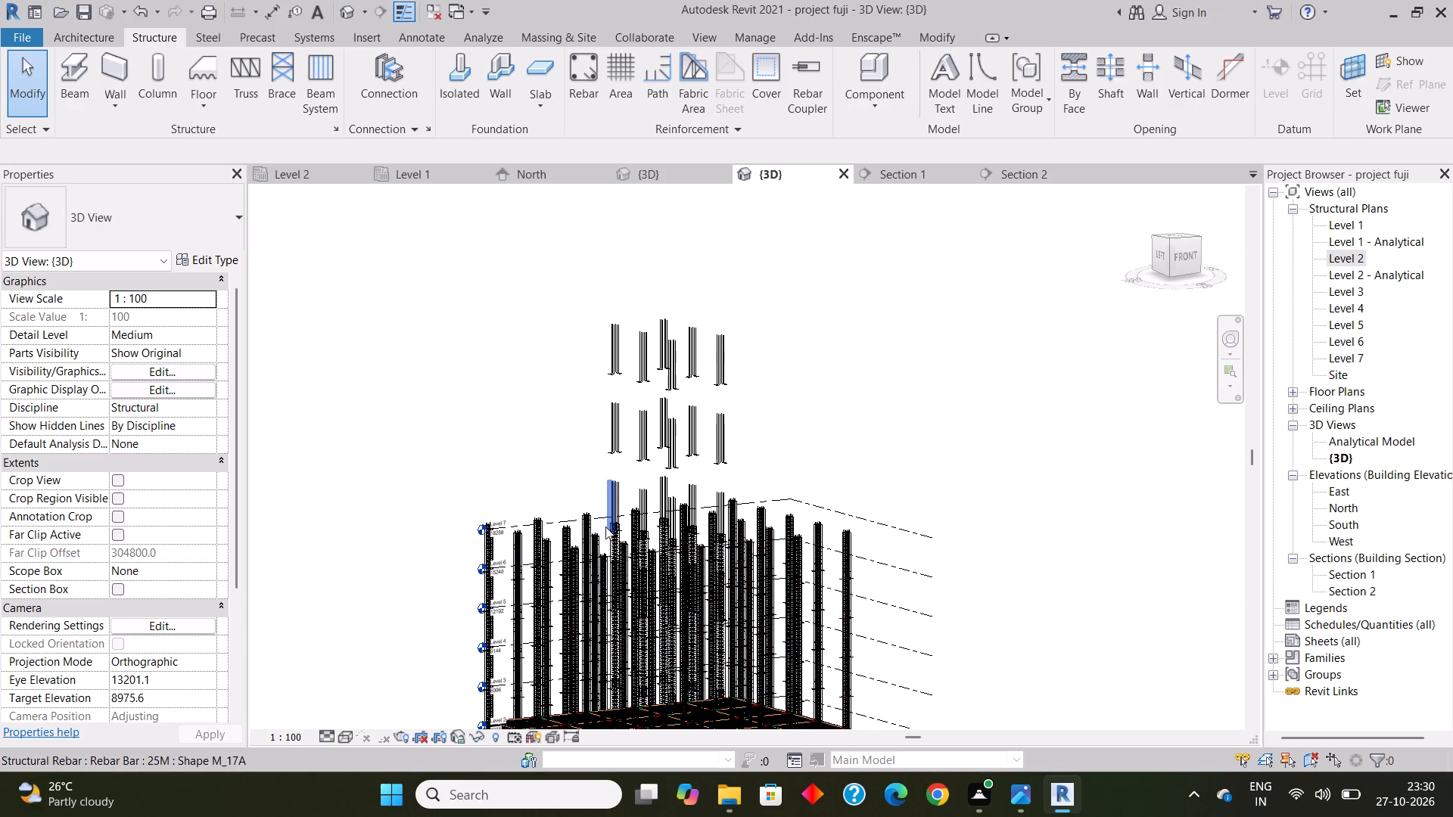
{"action": "middle_click_drag", "start_coordinate": [618, 527], "coordinate": [677, 549], "text": "alt"}
{"action": "middle_click_drag", "start_coordinate": [727, 552], "coordinate": [823, 614], "text": "shift"}
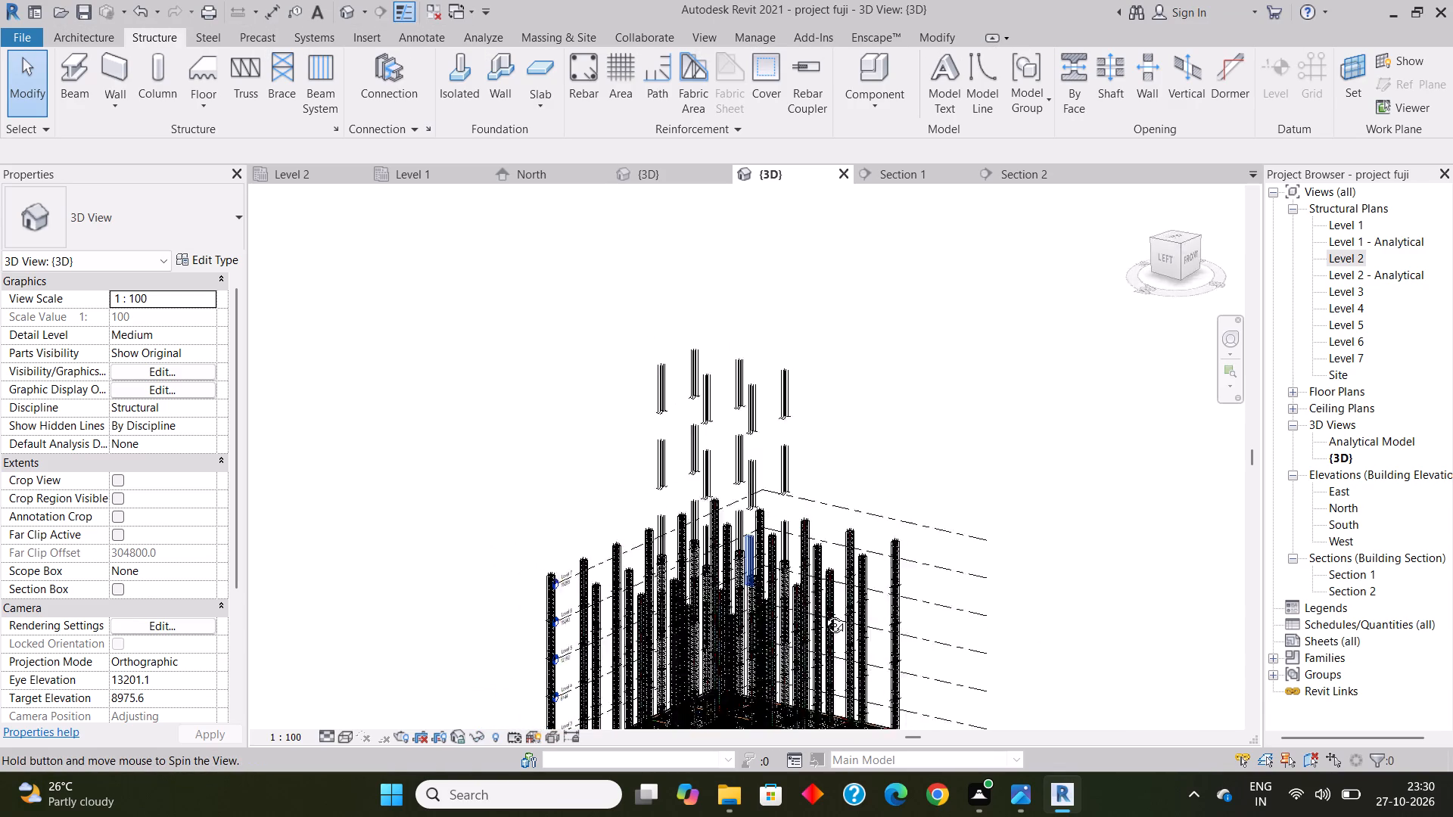
{"action": "middle_click_drag", "start_coordinate": [823, 614], "coordinate": [746, 516], "text": "shift"}
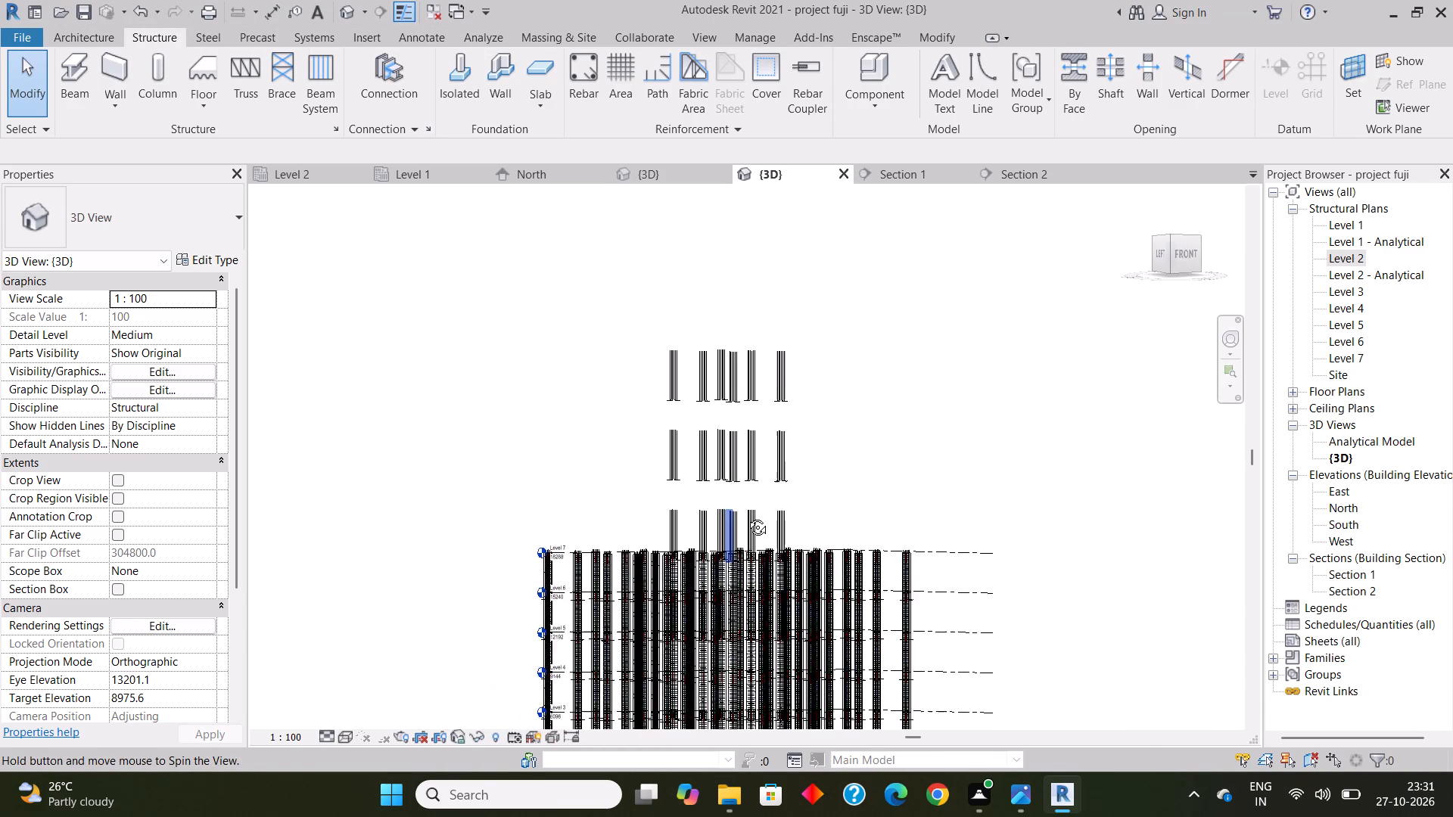
{"action": "middle_click_drag", "start_coordinate": [746, 516], "coordinate": [761, 525], "text": "shift"}
Delete the upper two tiers of stray 25M rebar sets floating above the Level 7 column tops.
{"action": "scroll", "coordinate": [755, 458], "scroll_direction": "up", "scroll_amount": 2}
{"action": "scroll", "coordinate": [736, 337], "scroll_direction": "up", "scroll_amount": 3}
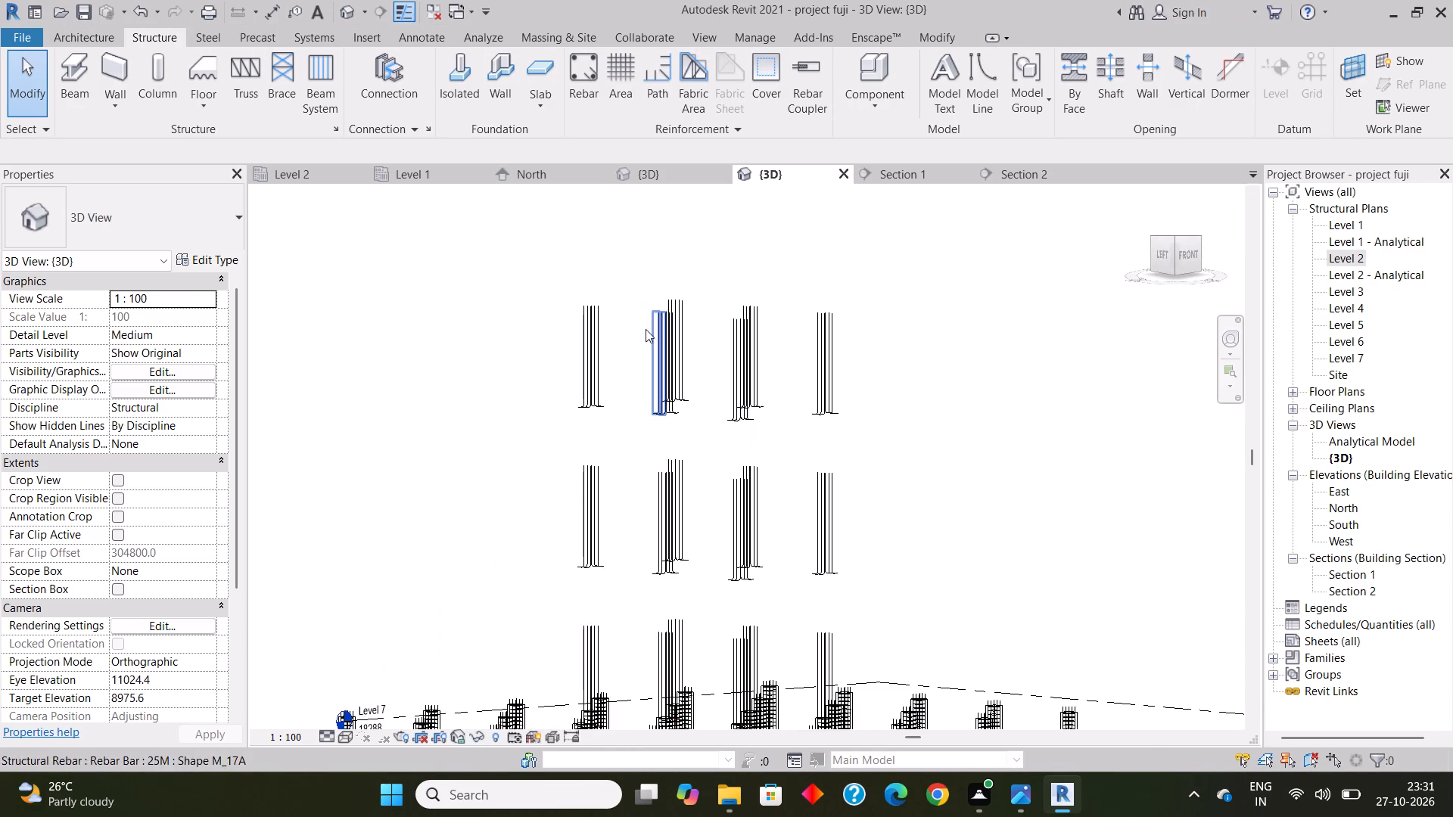
{"action": "scroll", "coordinate": [645, 334], "scroll_direction": "up", "scroll_amount": 5}
{"action": "scroll", "coordinate": [670, 369], "scroll_direction": "down", "scroll_amount": 3}
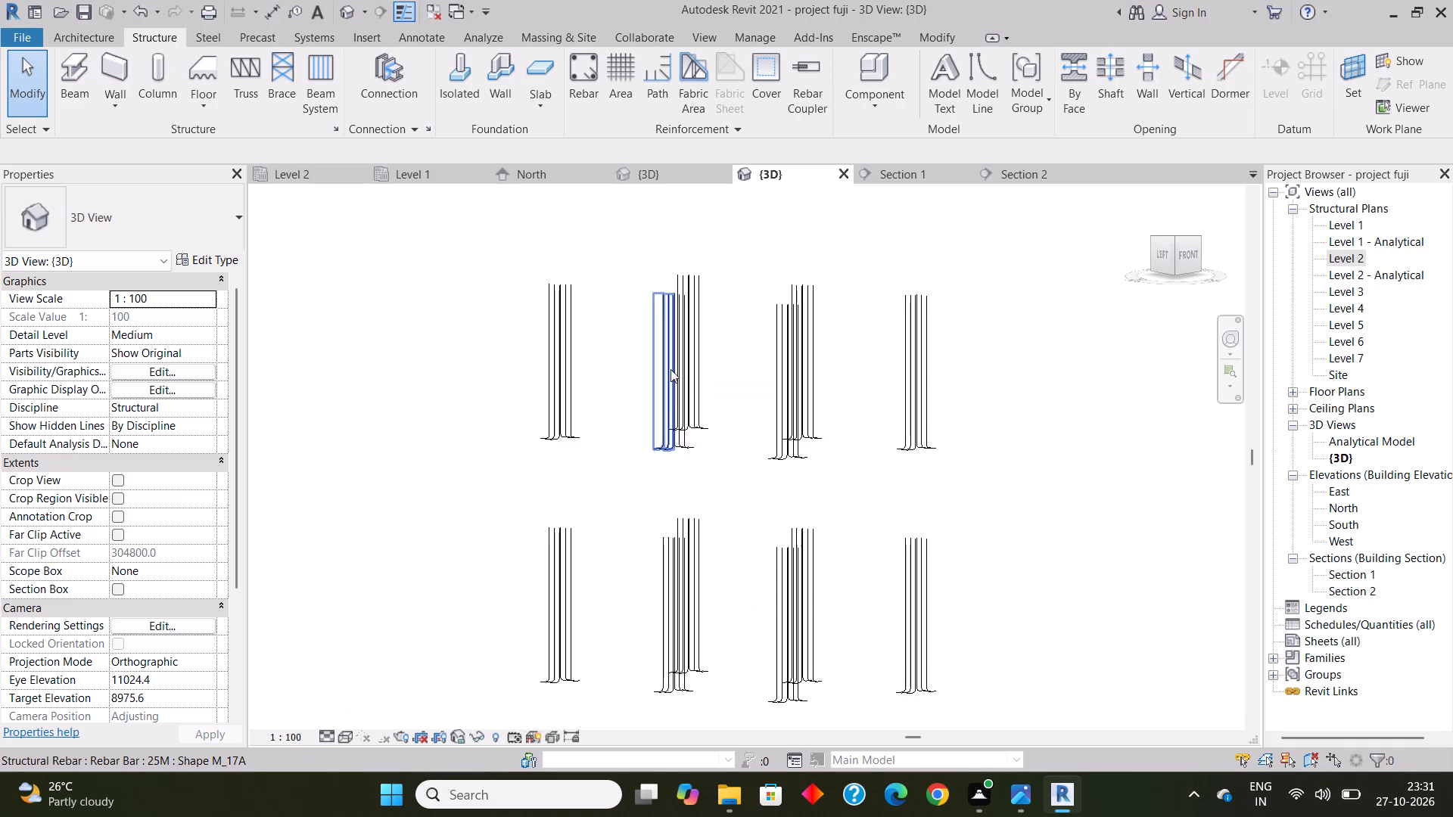
{"action": "scroll", "coordinate": [670, 368], "scroll_direction": "down", "scroll_amount": 3}
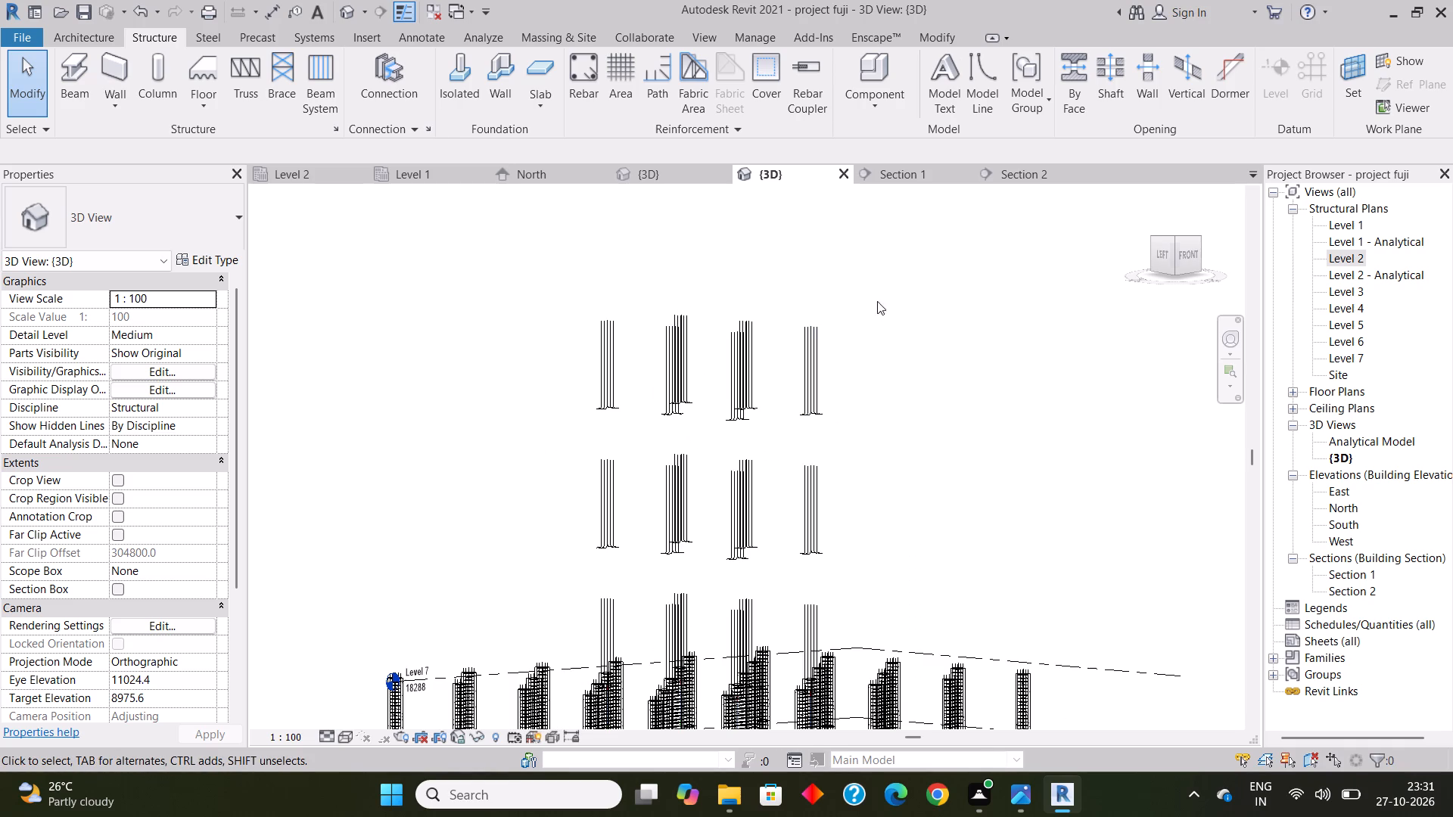
{"action": "left_click_drag", "start_coordinate": [890, 287], "coordinate": [637, 484]}
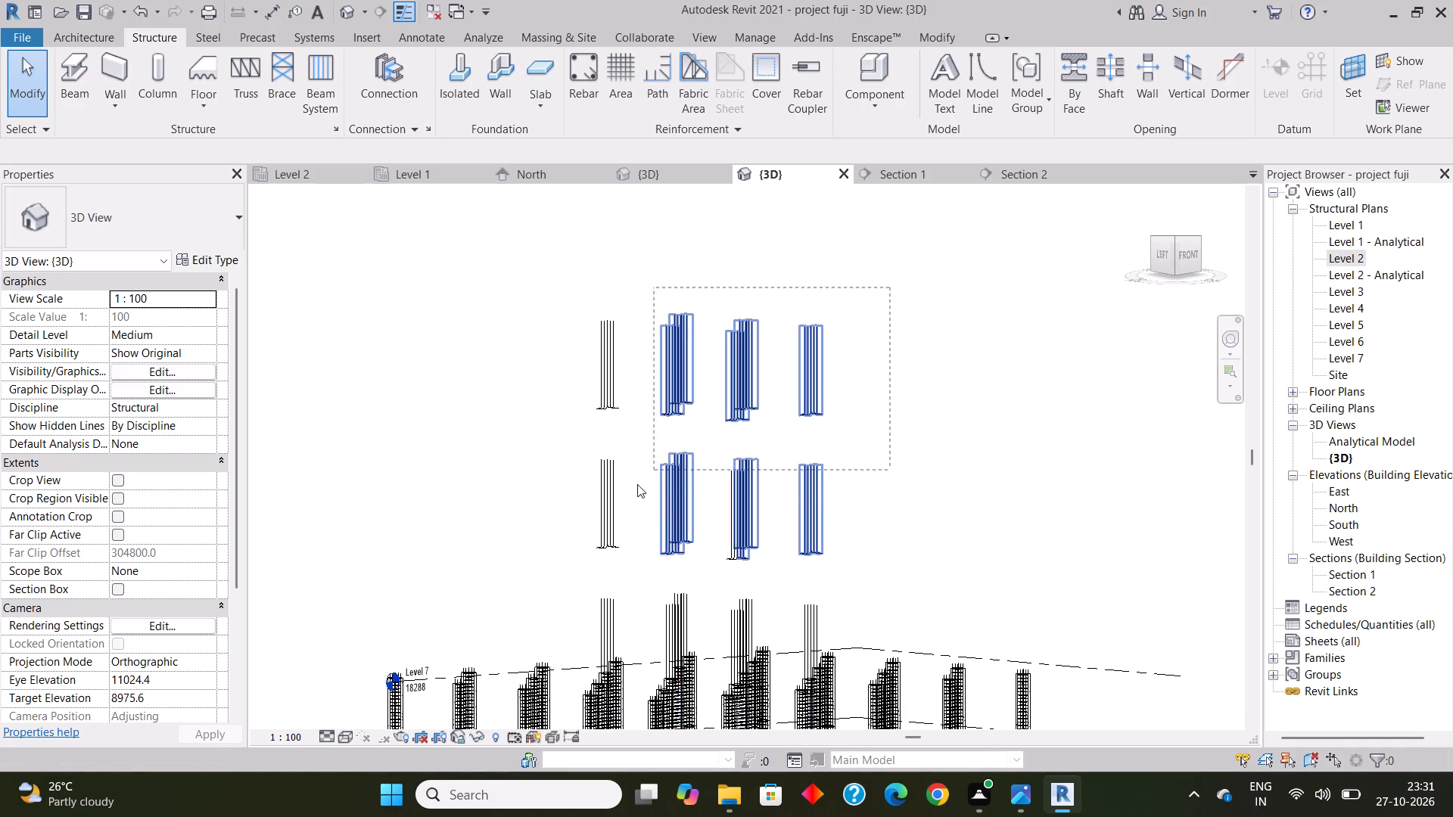
{"action": "left_click_drag", "start_coordinate": [637, 484], "coordinate": [576, 530]}
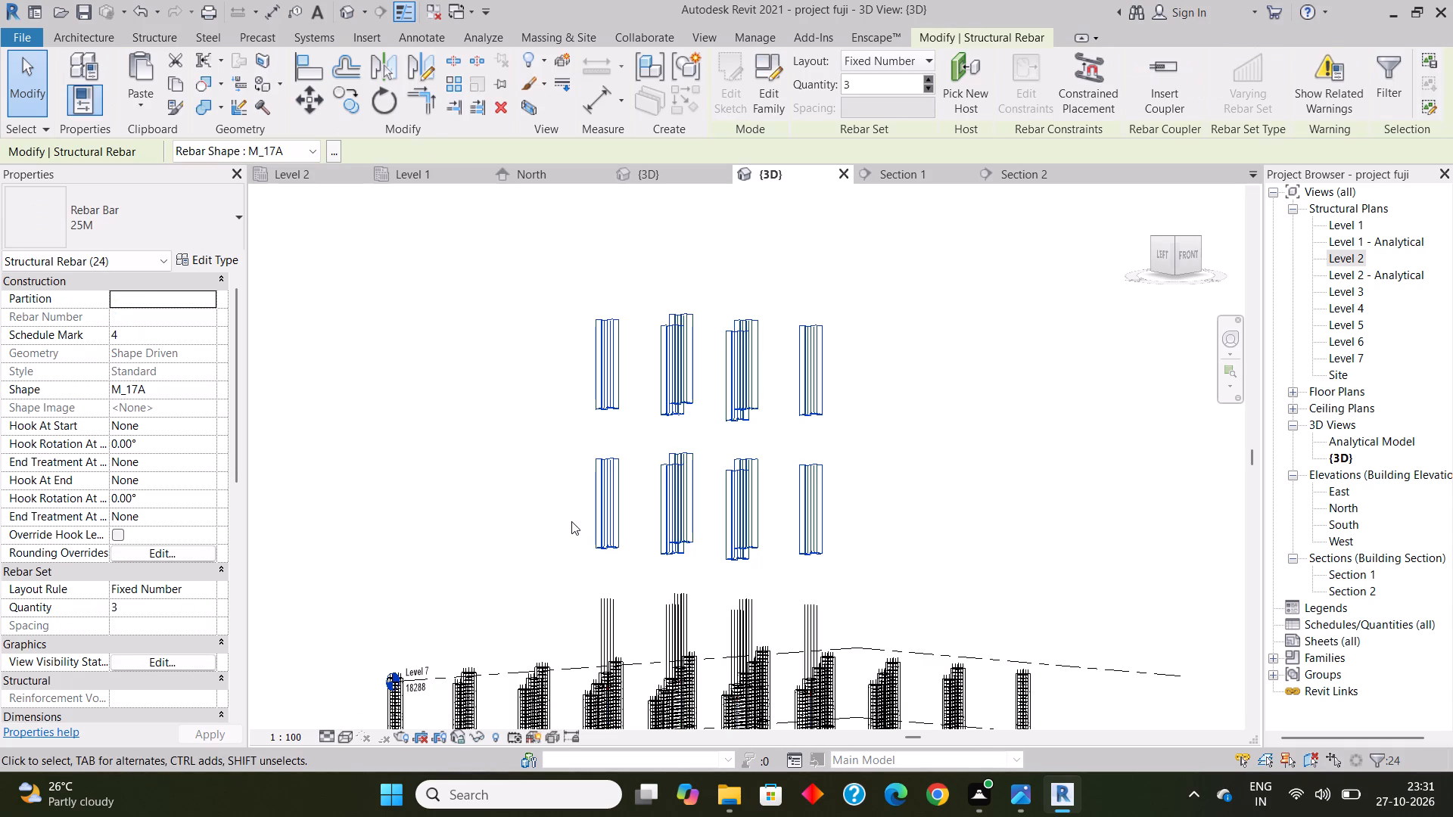
{"action": "key", "text": "Delete"}
In the North elevation, delete the stray 25M rebar sets projecting above Level 7 at grid D.
{"action": "scroll", "coordinate": [677, 462], "scroll_direction": "down", "scroll_amount": 4}
{"action": "middle_click_drag", "start_coordinate": [681, 579], "coordinate": [713, 610], "text": "shift"}
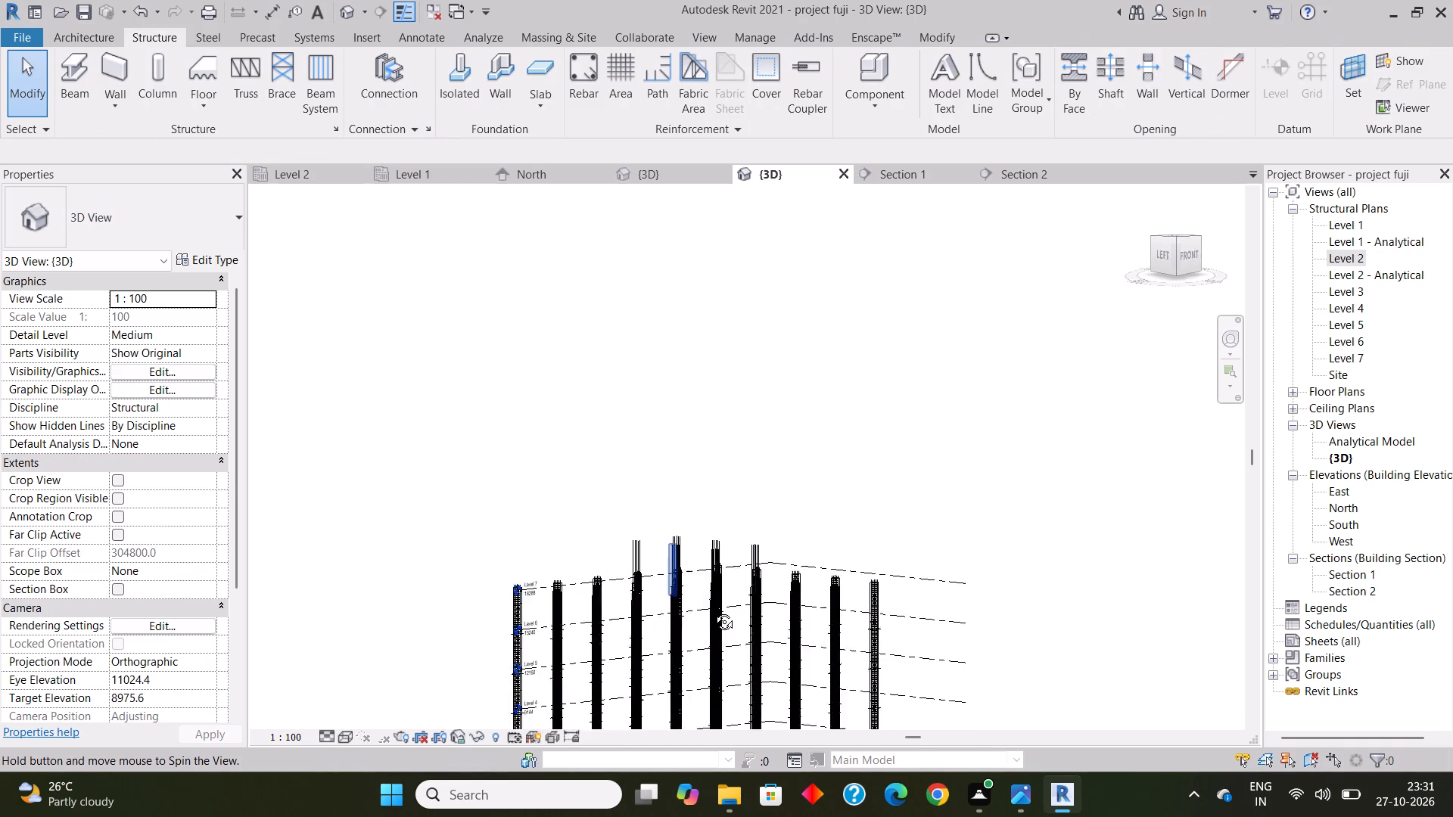
{"action": "middle_click_drag", "start_coordinate": [713, 610], "coordinate": [652, 536], "text": "shift"}
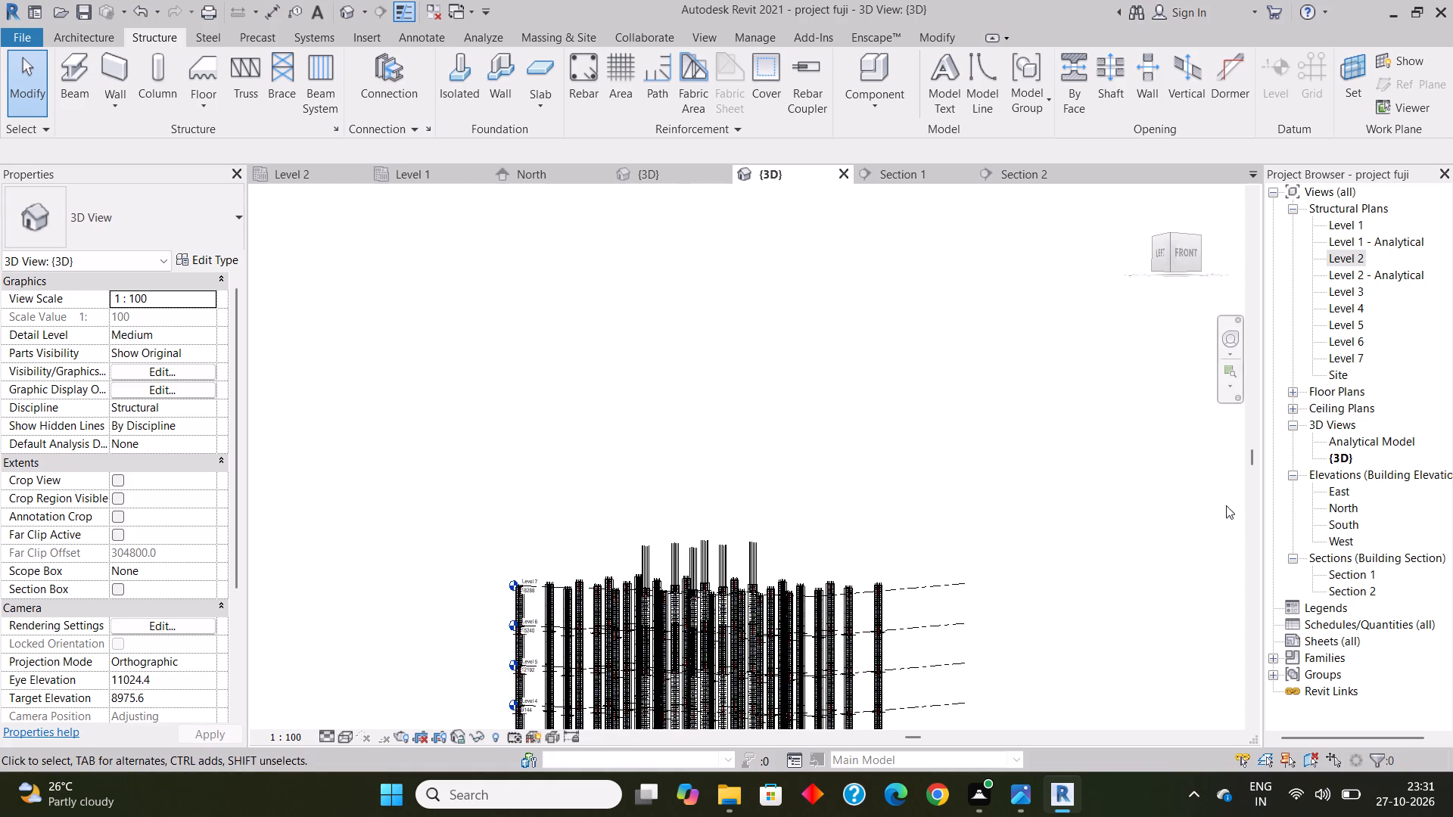
{"action": "double_click", "coordinate": [1349, 511]}
{"action": "scroll", "coordinate": [900, 619], "scroll_direction": "down", "scroll_amount": 3}
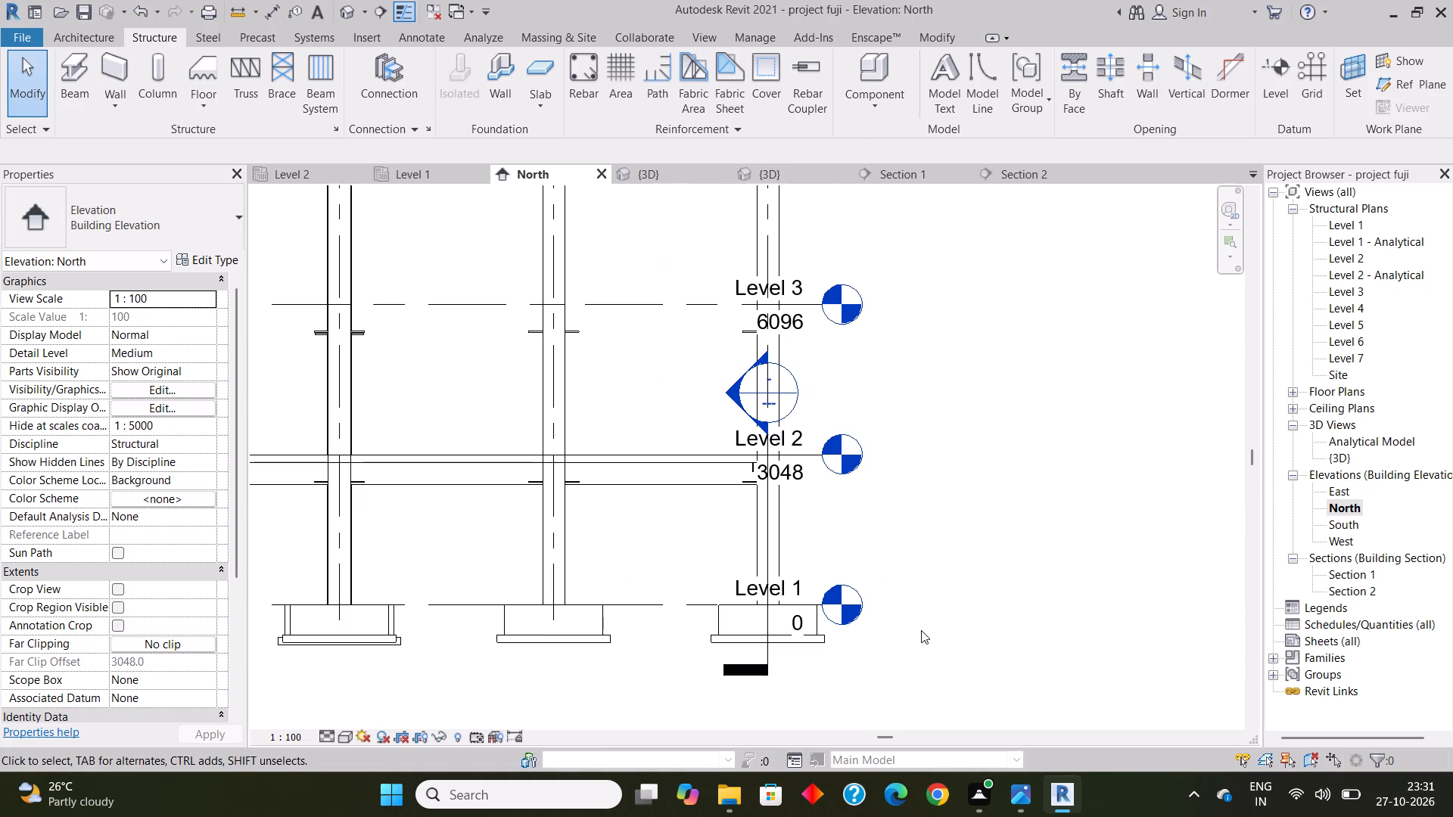
{"action": "scroll", "coordinate": [923, 641], "scroll_direction": "down", "scroll_amount": 8}
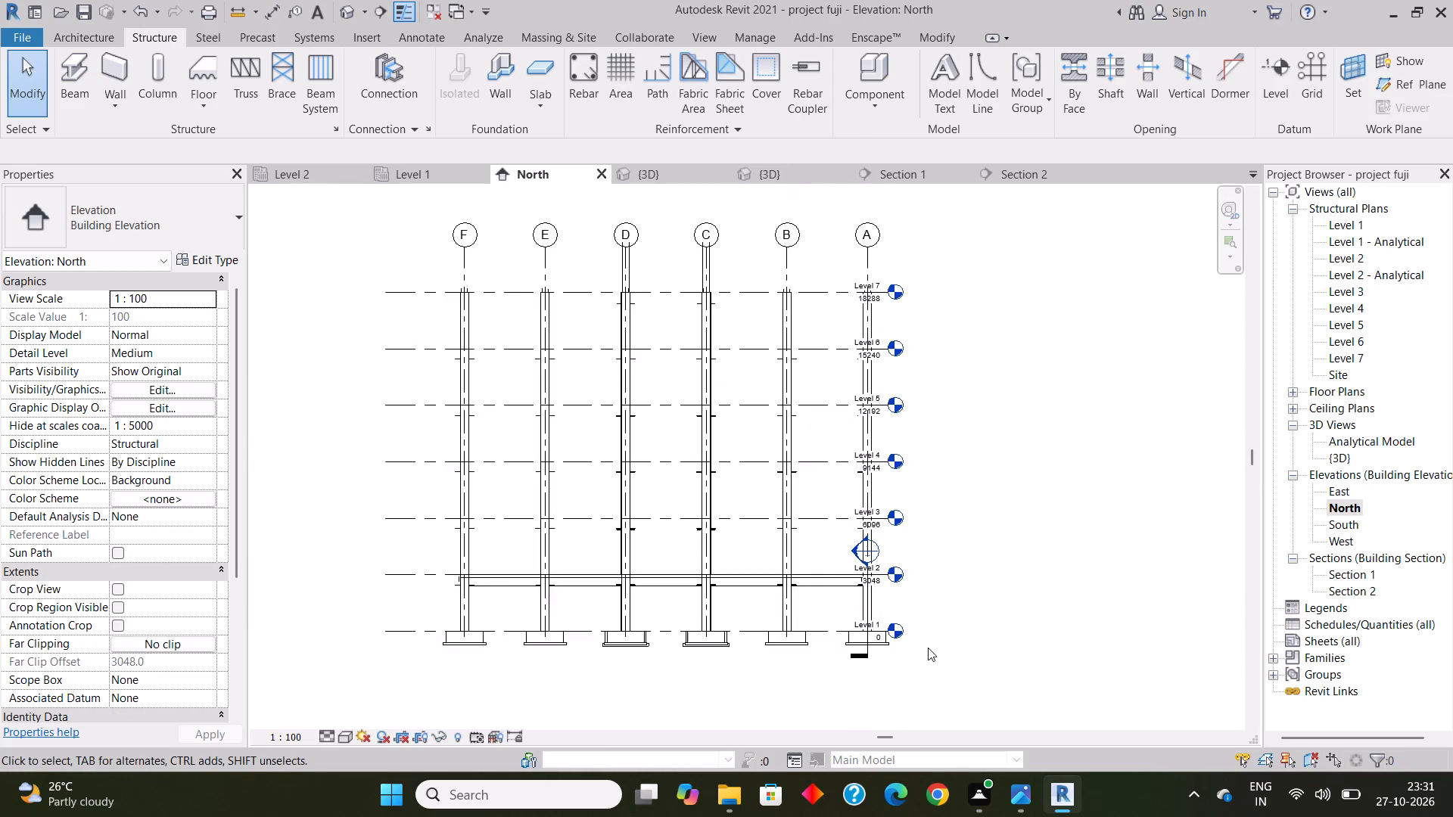
{"action": "scroll", "coordinate": [700, 325], "scroll_direction": "up", "scroll_amount": 3}
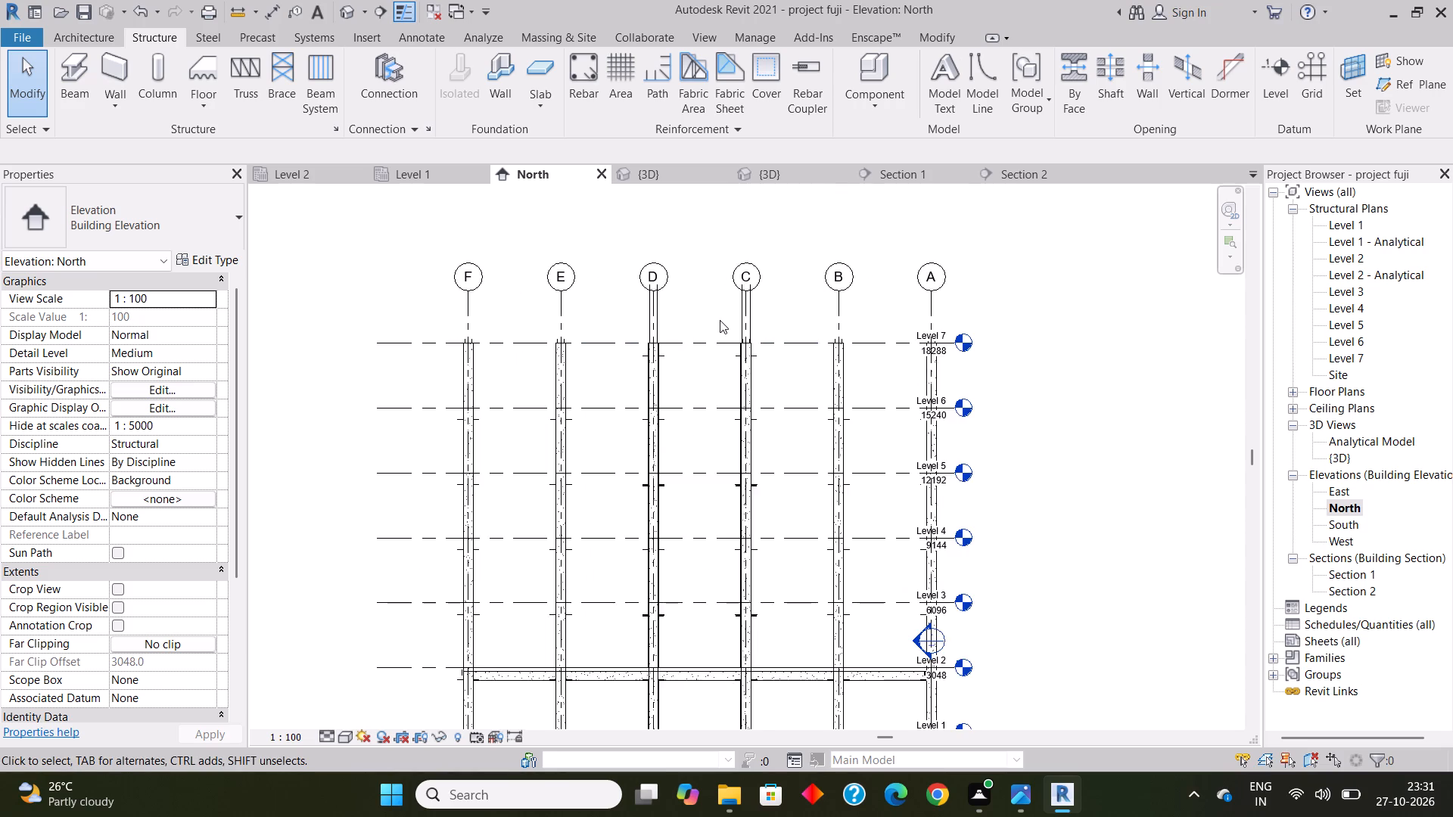
{"action": "scroll", "coordinate": [720, 320], "scroll_direction": "up", "scroll_amount": 3}
{"action": "left_click", "coordinate": [630, 309]}
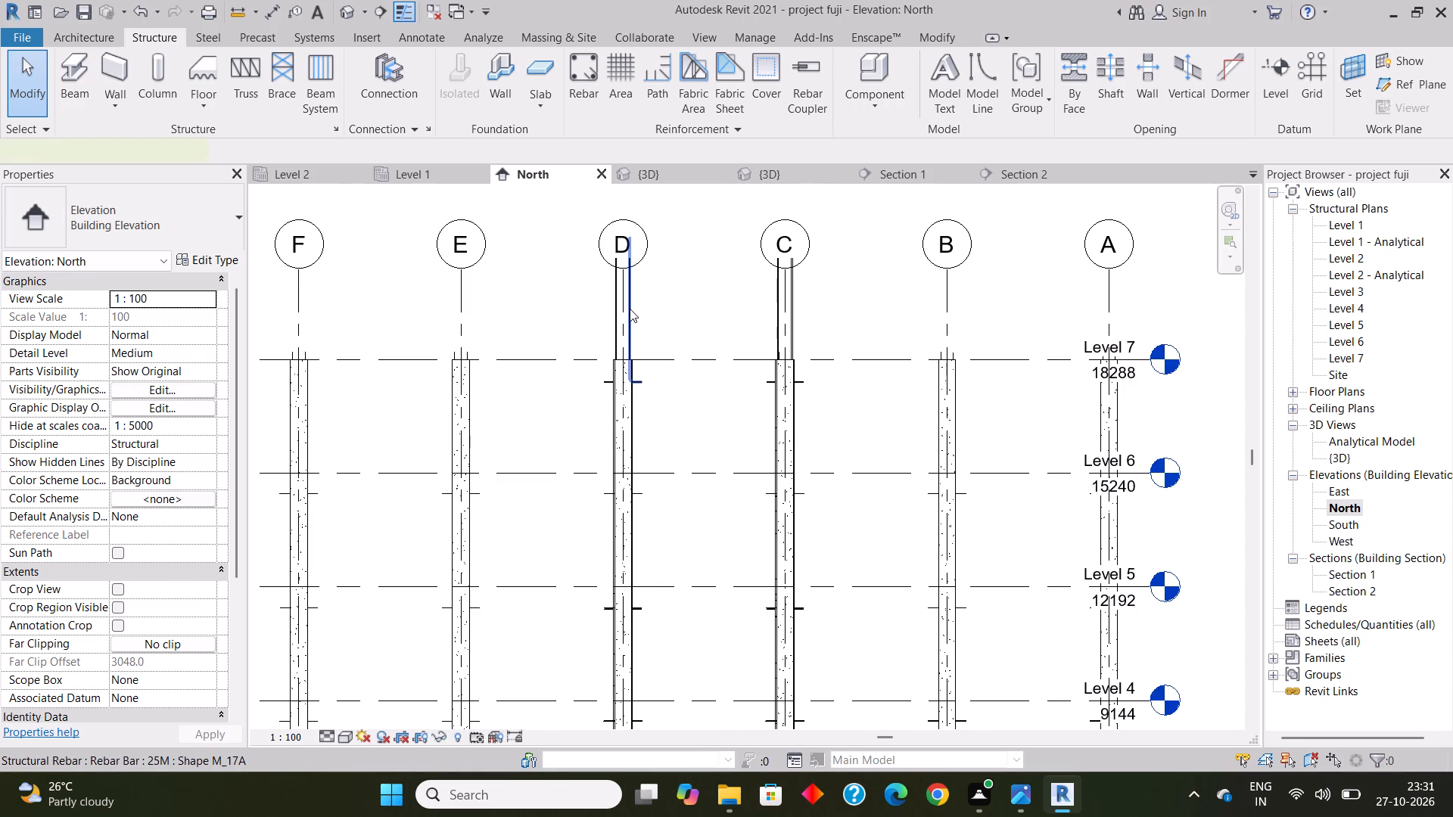
{"action": "key", "text": "Delete"}
{"action": "left_click", "coordinate": [630, 309]}
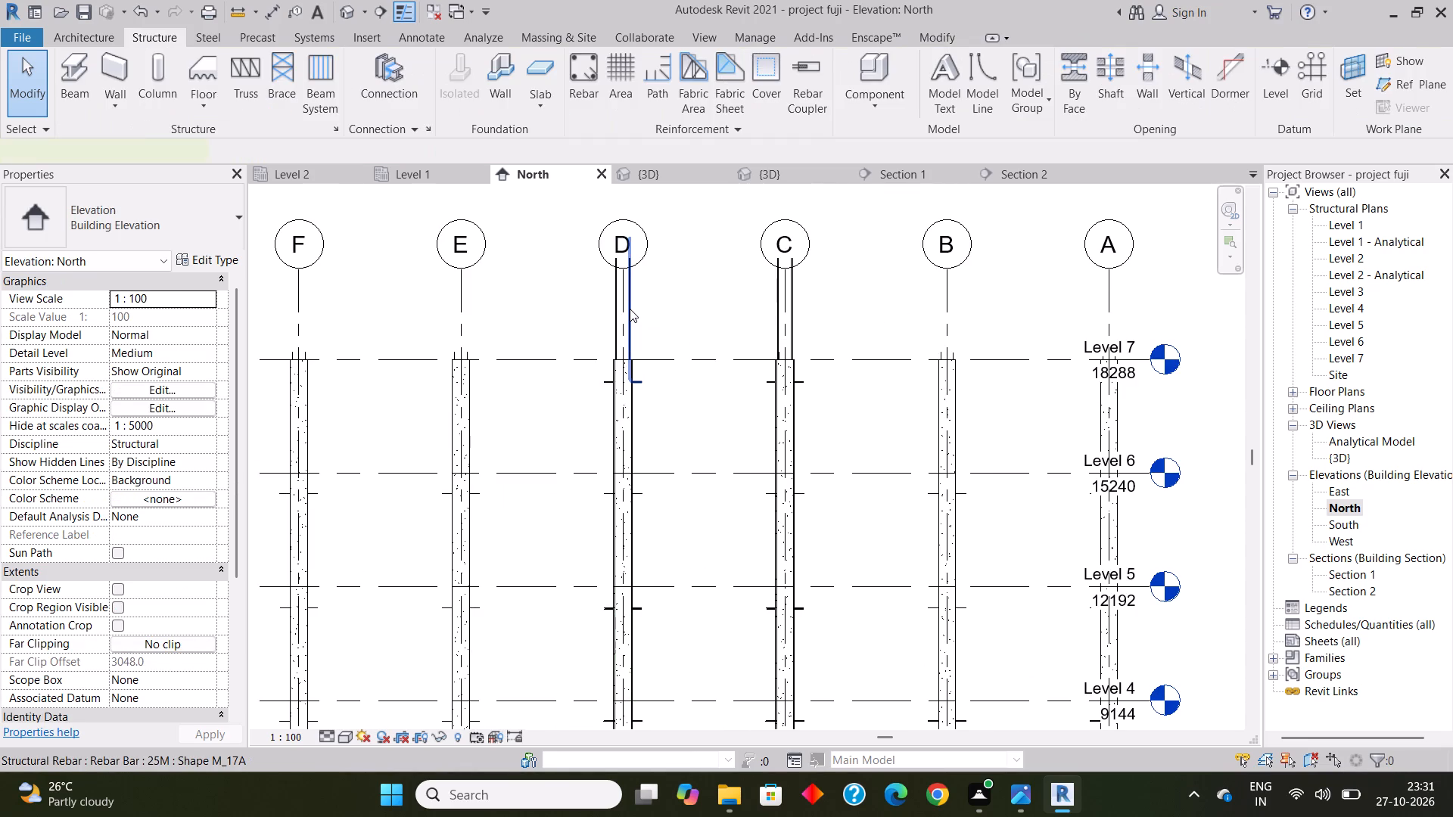
{"action": "key", "text": "Delete"}
{"action": "left_click", "coordinate": [630, 309]}
{"action": "key", "text": "Delete"}
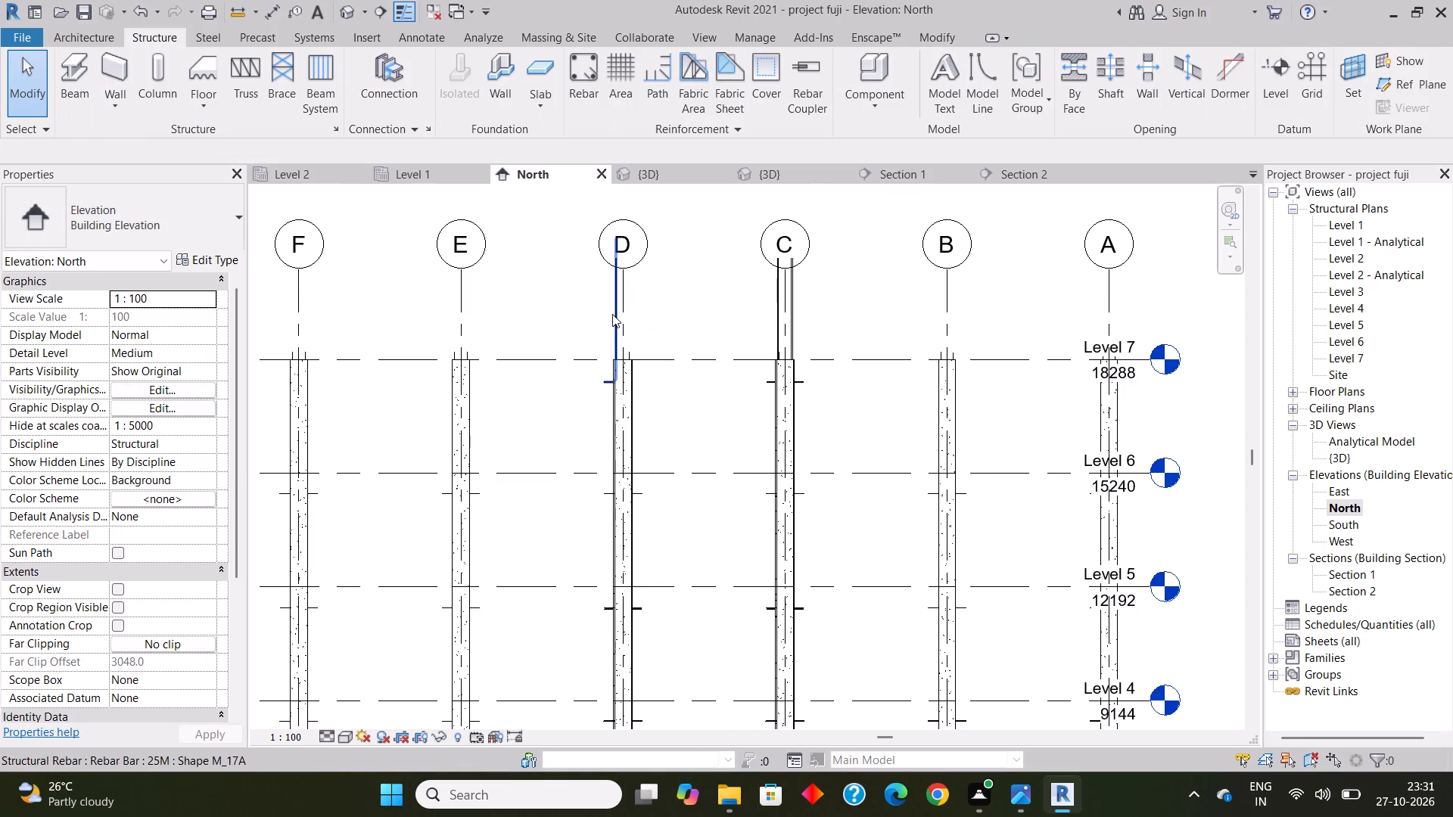
{"action": "left_click", "coordinate": [612, 314]}
{"action": "key", "text": "Delete"}
{"action": "left_click", "coordinate": [612, 314]}
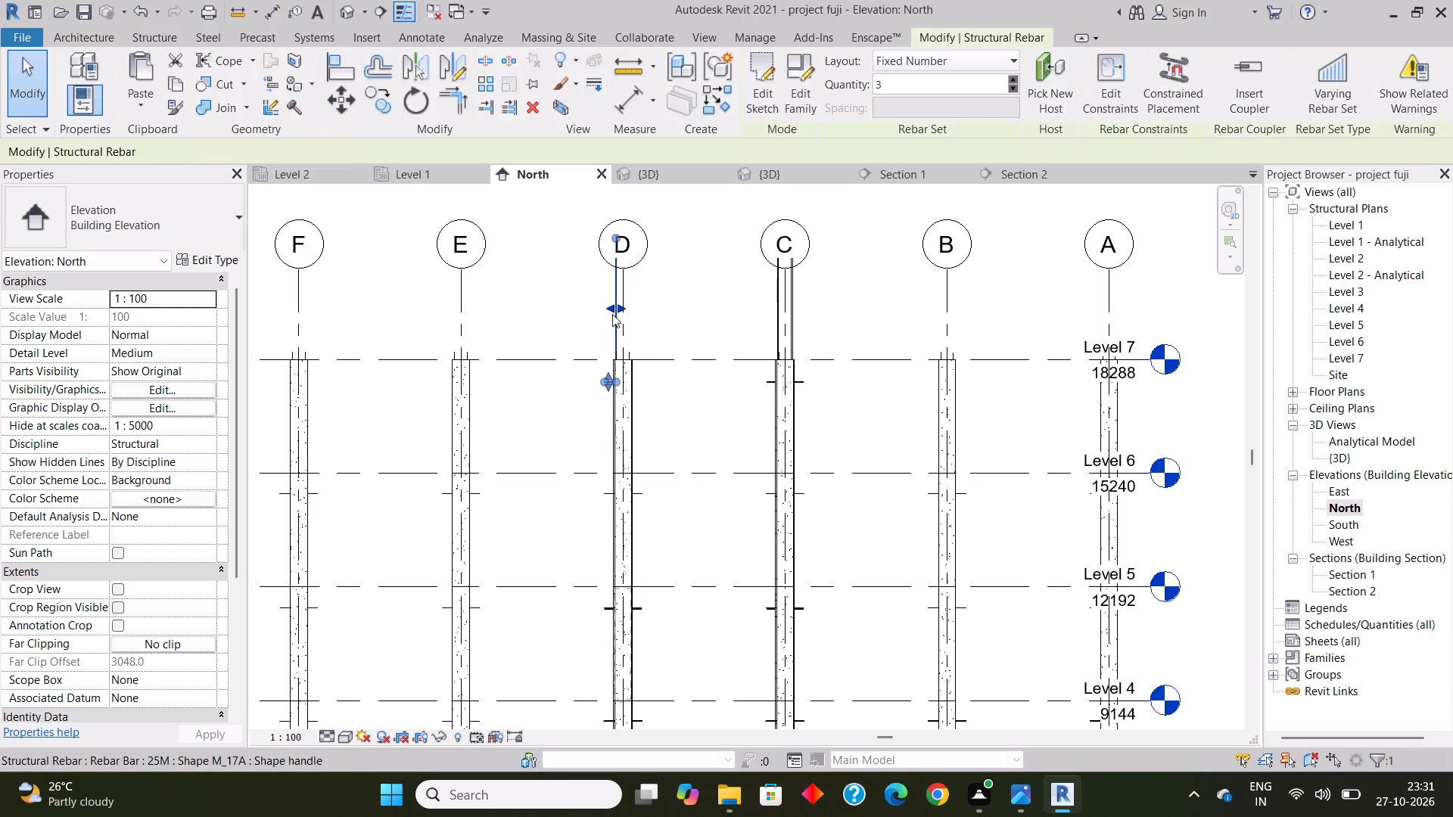
{"action": "key", "text": "Delete"}
{"action": "left_click", "coordinate": [614, 314]}
{"action": "key", "text": "Delete"}
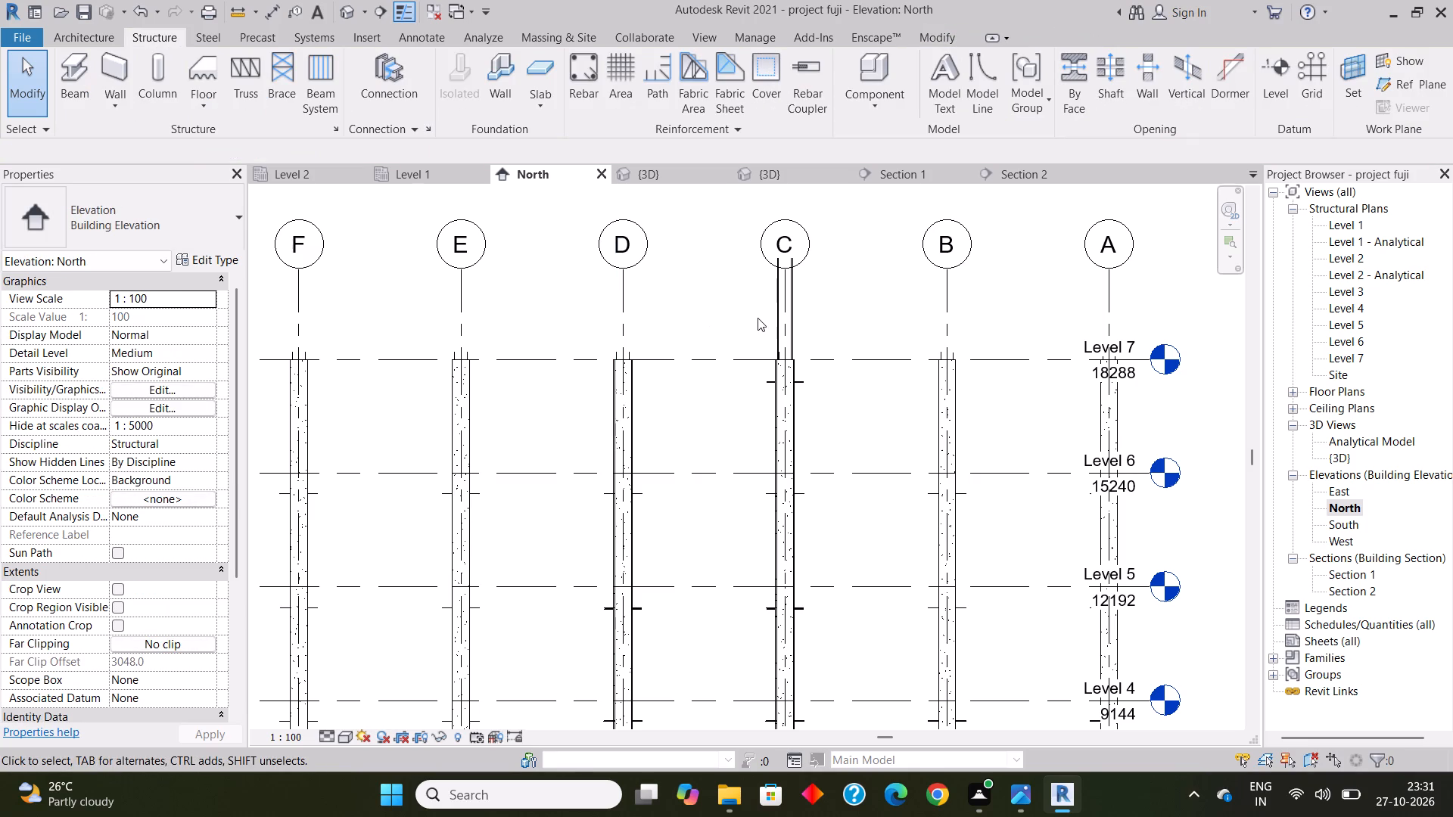
In the North elevation, delete the stray 25M rebar sets projecting above Level 7 at grid C.
{"action": "left_click", "coordinate": [785, 310]}
{"action": "key", "text": "Delete"}
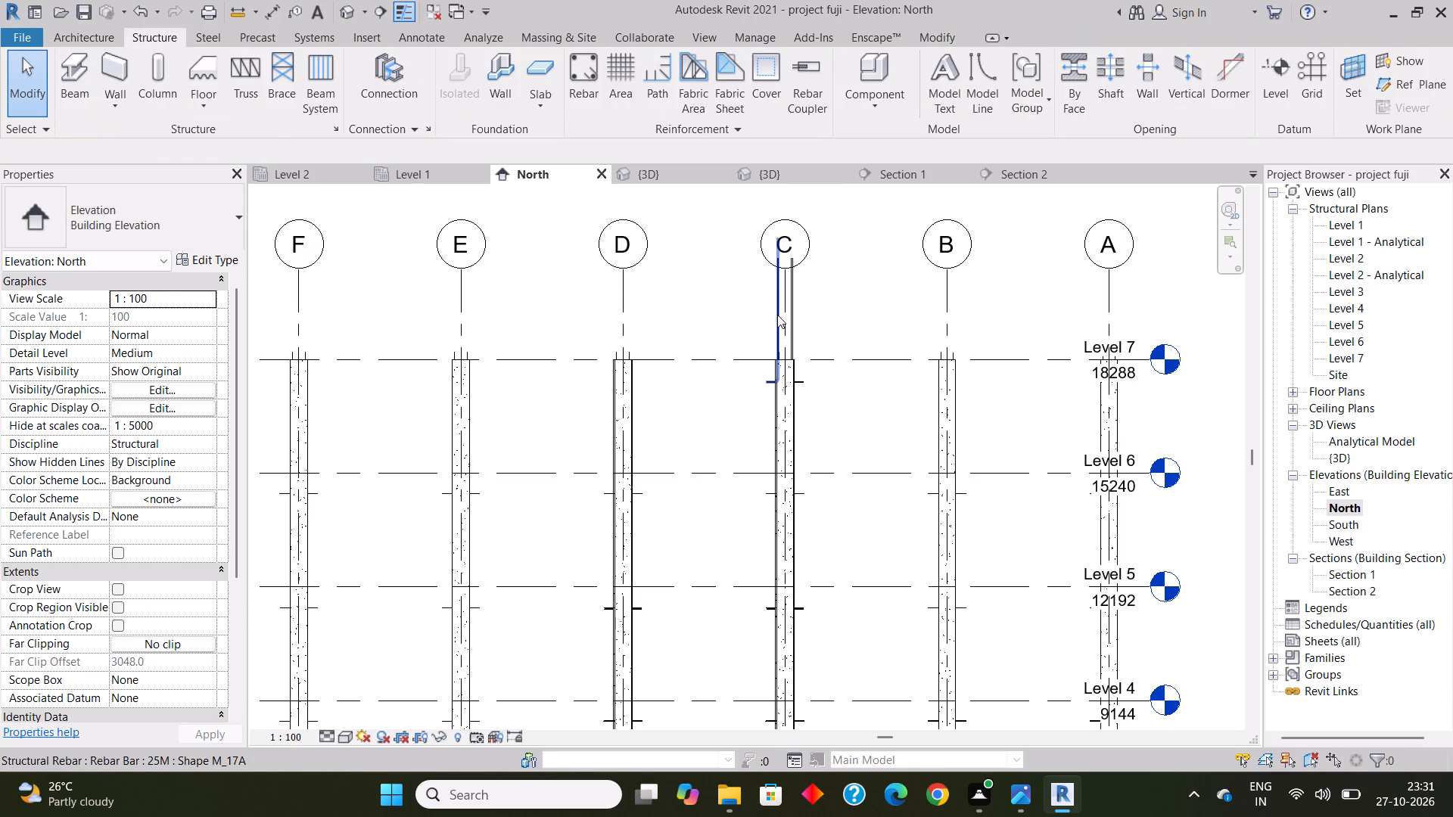
{"action": "left_click", "coordinate": [777, 315]}
{"action": "key", "text": "Delete"}
{"action": "left_click", "coordinate": [777, 315]}
{"action": "key", "text": "Delete"}
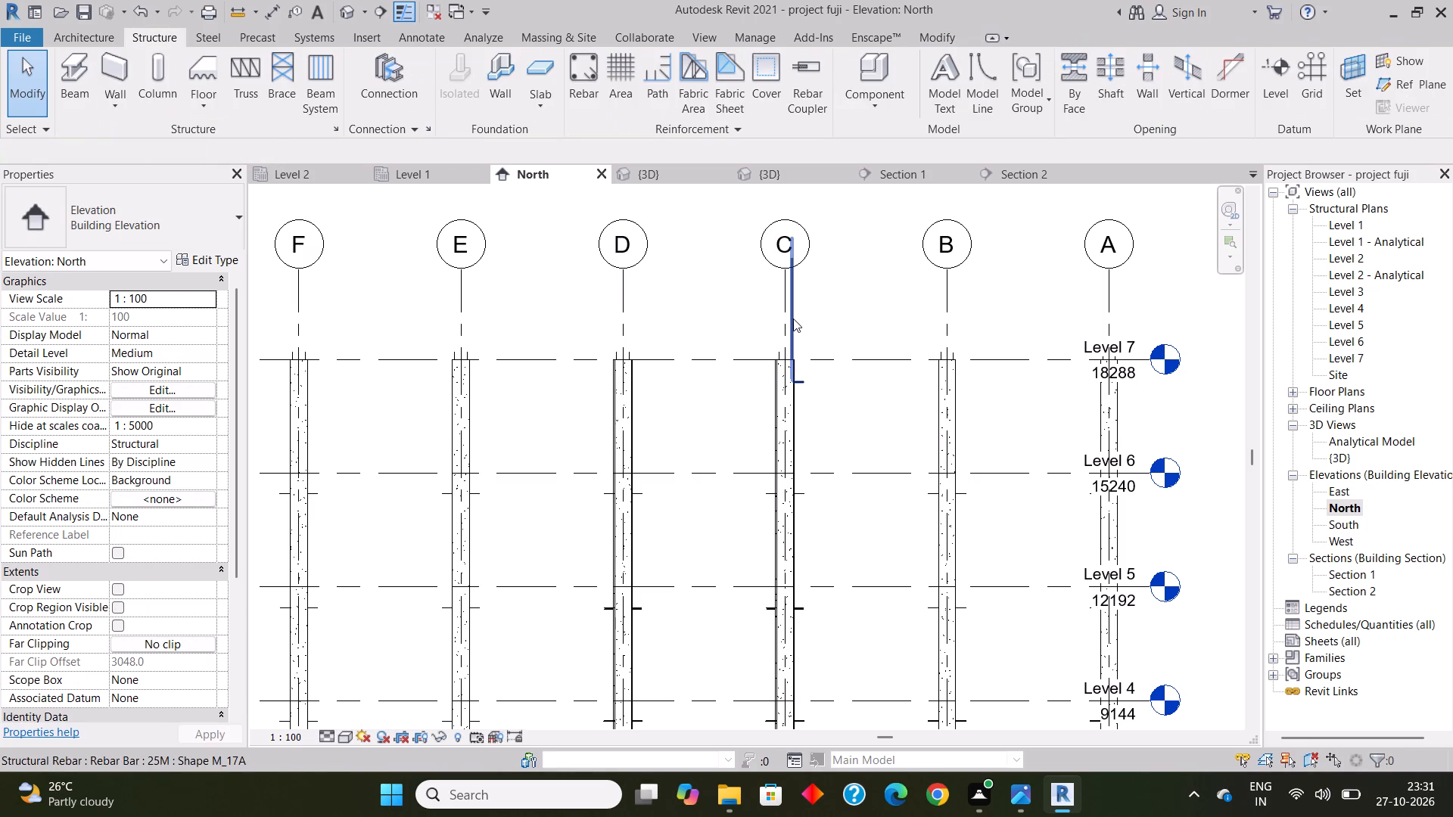
{"action": "left_click", "coordinate": [793, 318]}
{"action": "key", "text": "Delete"}
{"action": "left_click", "coordinate": [793, 319]}
{"action": "key", "text": "Delete"}
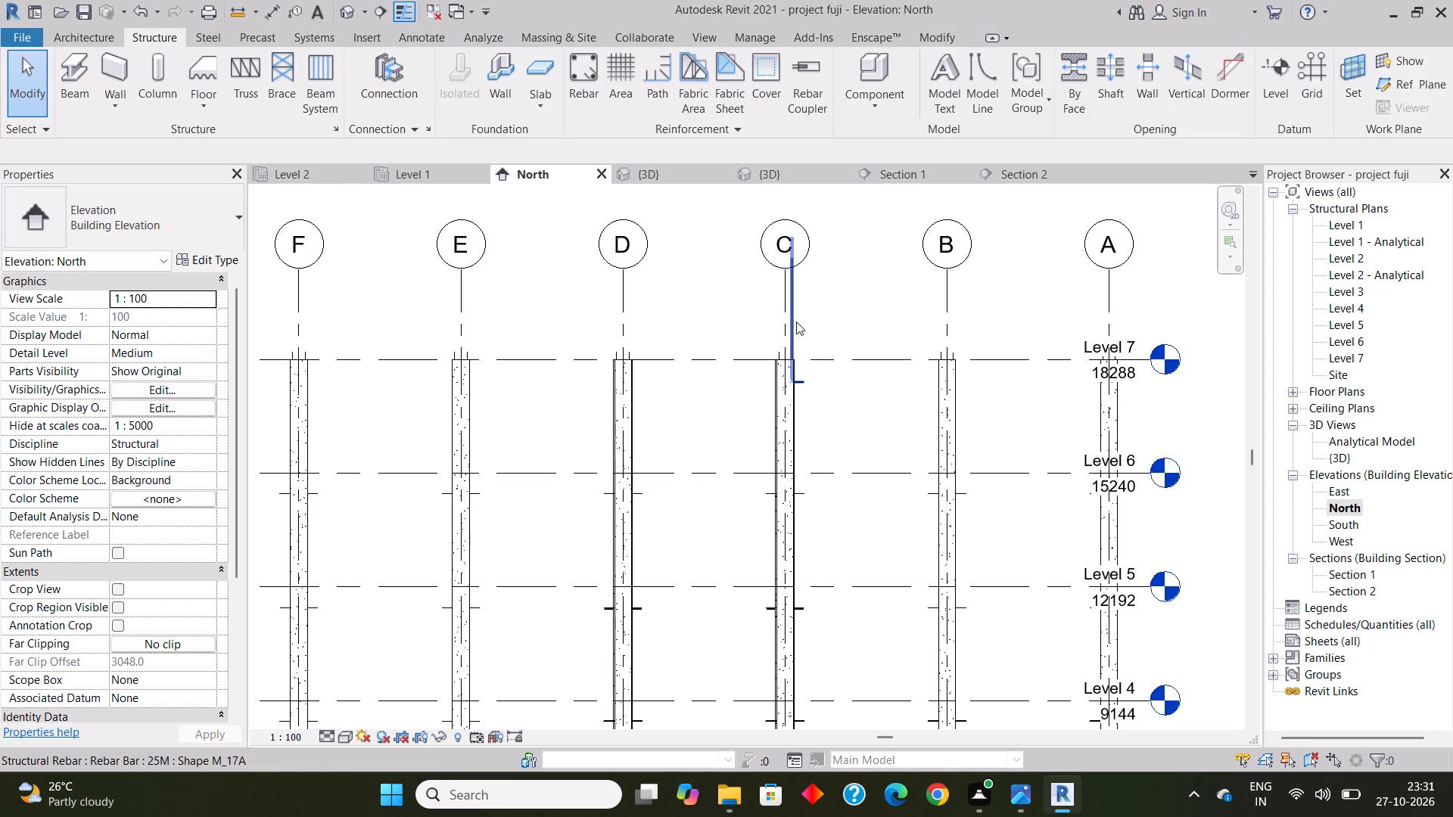
{"action": "left_click", "coordinate": [794, 322]}
{"action": "key", "text": "Delete"}
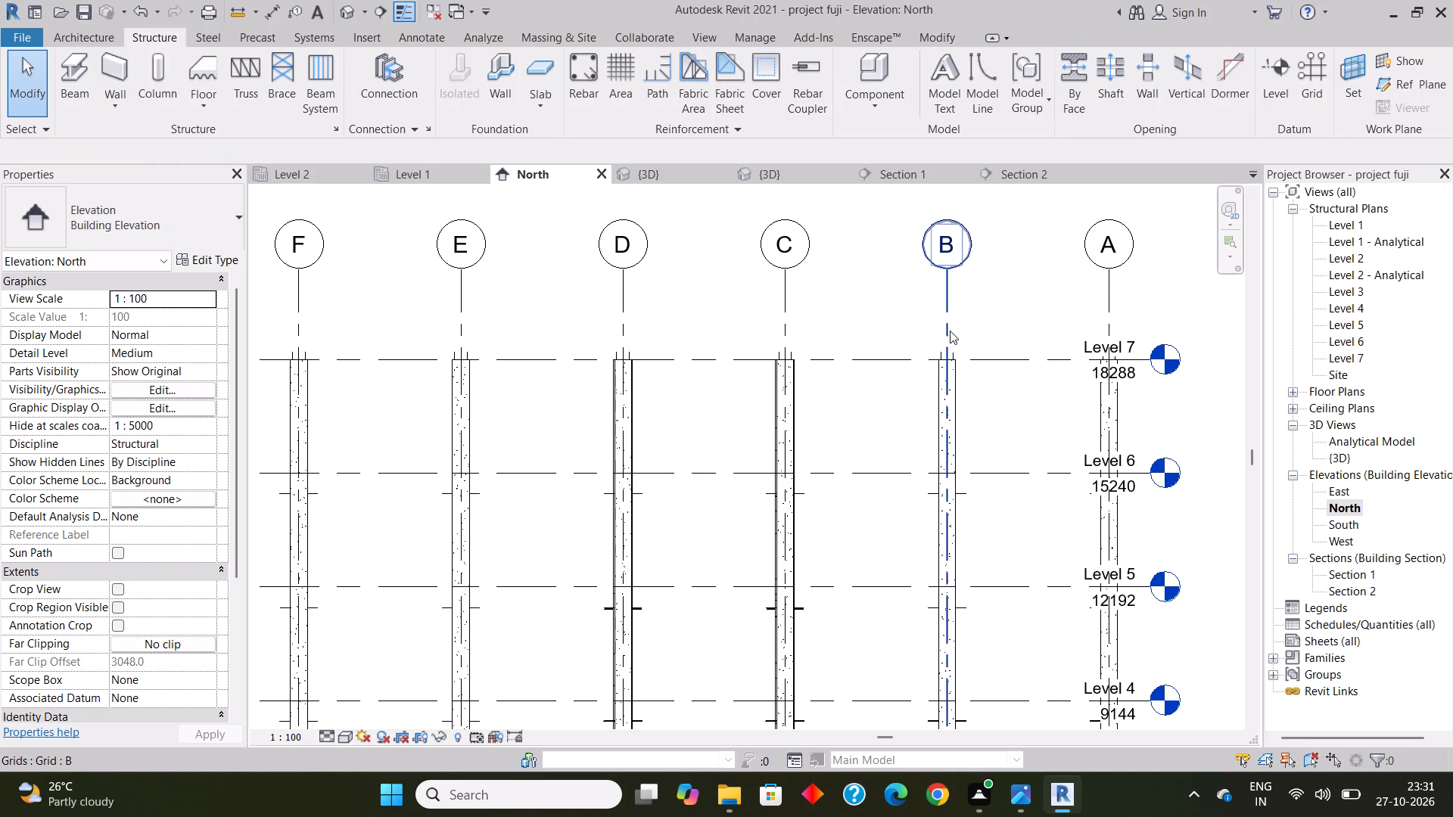
Copy the Level 2 beams across all five bays from grid F to A and paste them aligned to Levels 2 through 6.
{"action": "scroll", "coordinate": [809, 325], "scroll_direction": "down", "scroll_amount": 5}
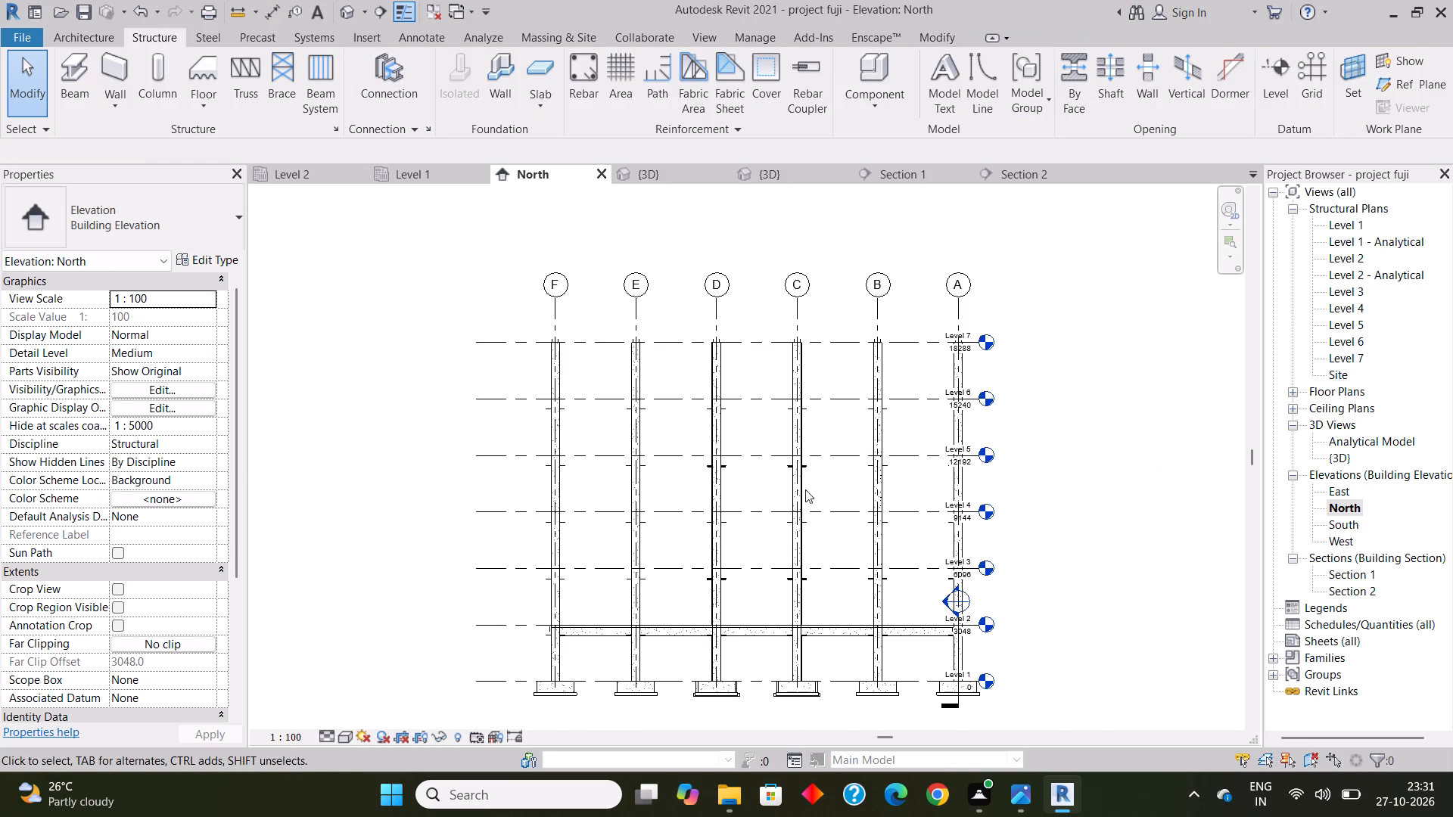
{"action": "scroll", "coordinate": [907, 667], "scroll_direction": "up", "scroll_amount": 3}
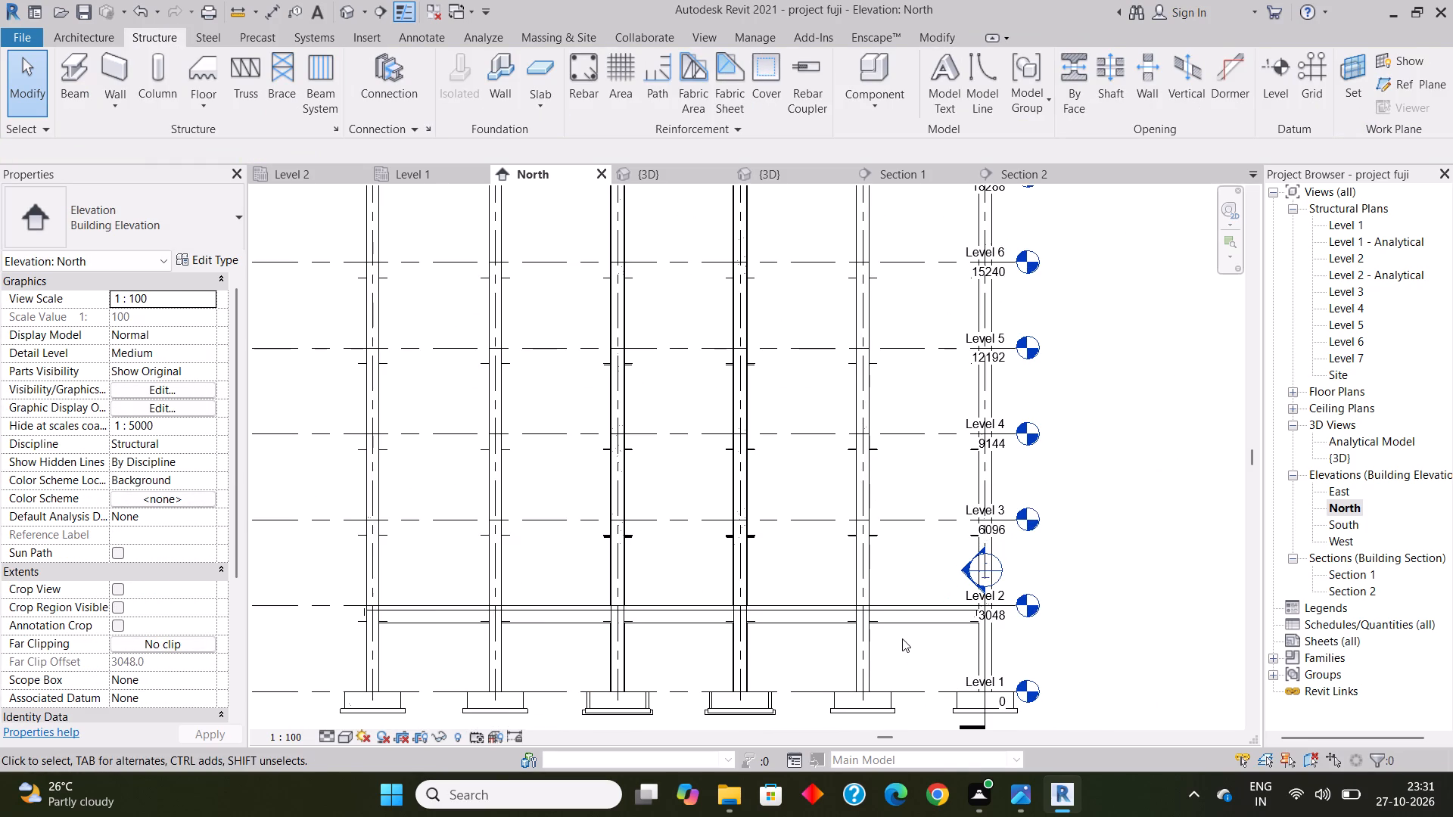
{"action": "left_click", "coordinate": [907, 626]}
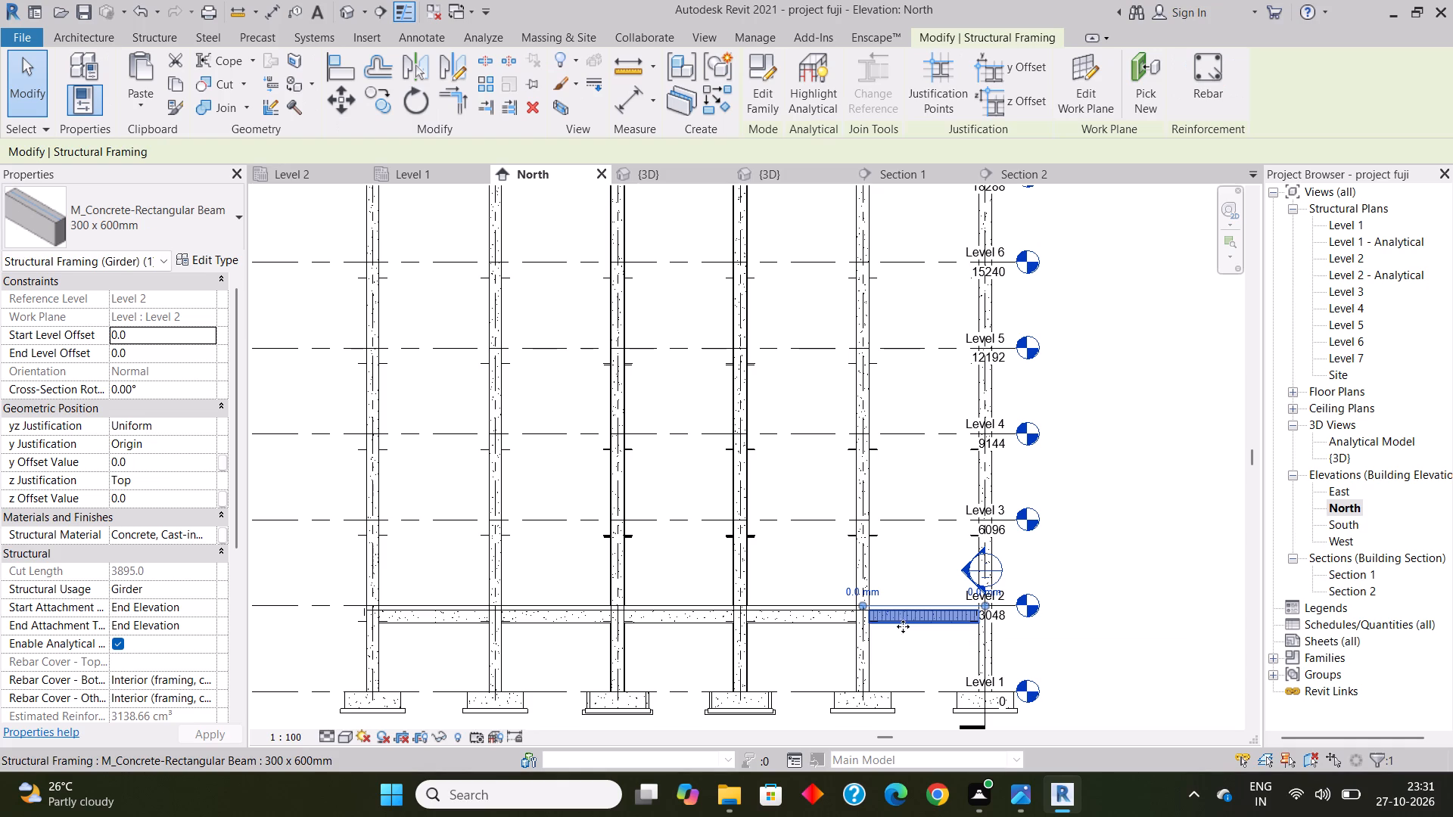
{"action": "left_click", "coordinate": [817, 626], "text": "ctrl"}
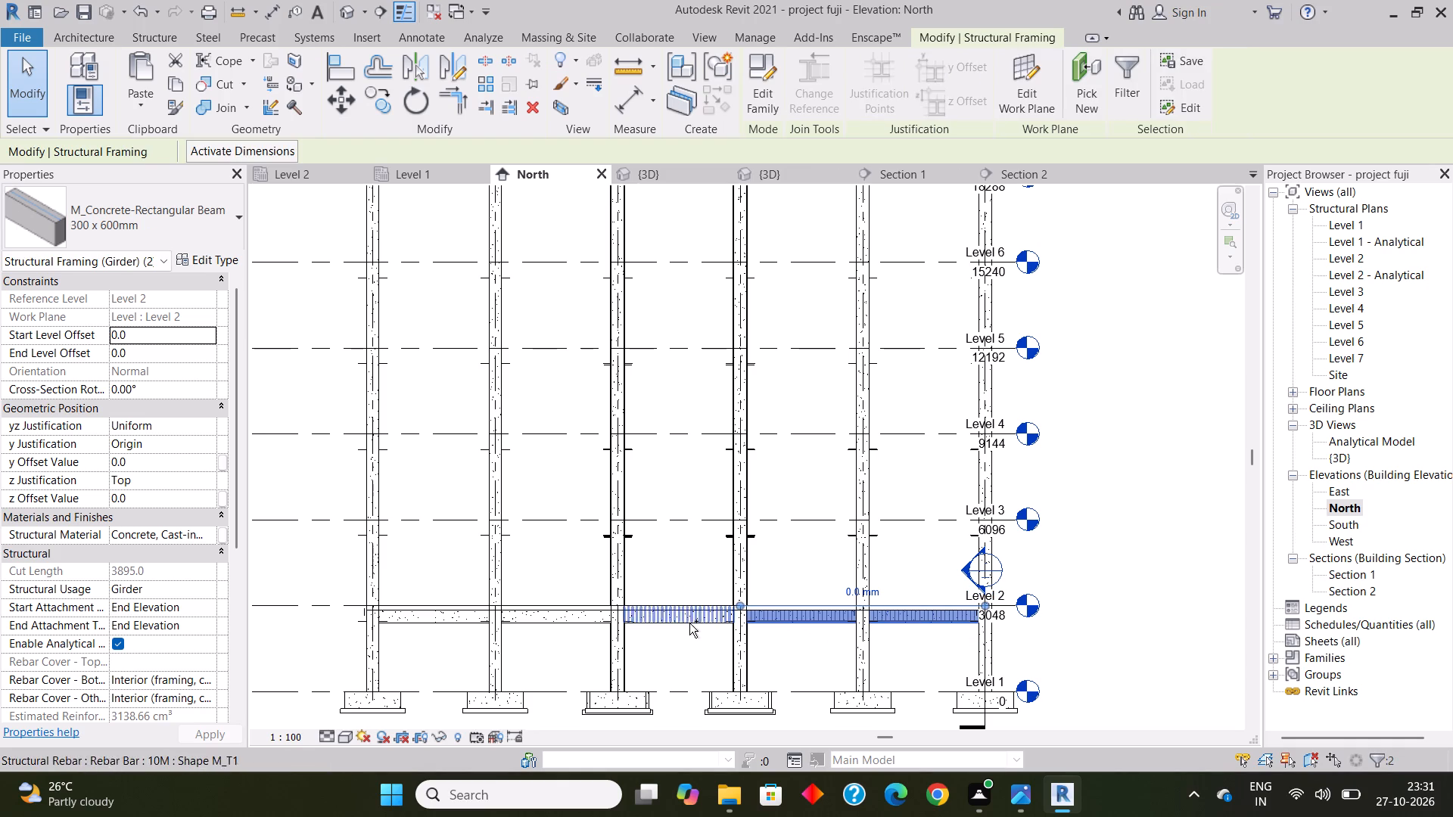
{"action": "left_click", "coordinate": [689, 622], "text": "ctrl"}
{"action": "left_click", "coordinate": [562, 625], "text": "ctrl"}
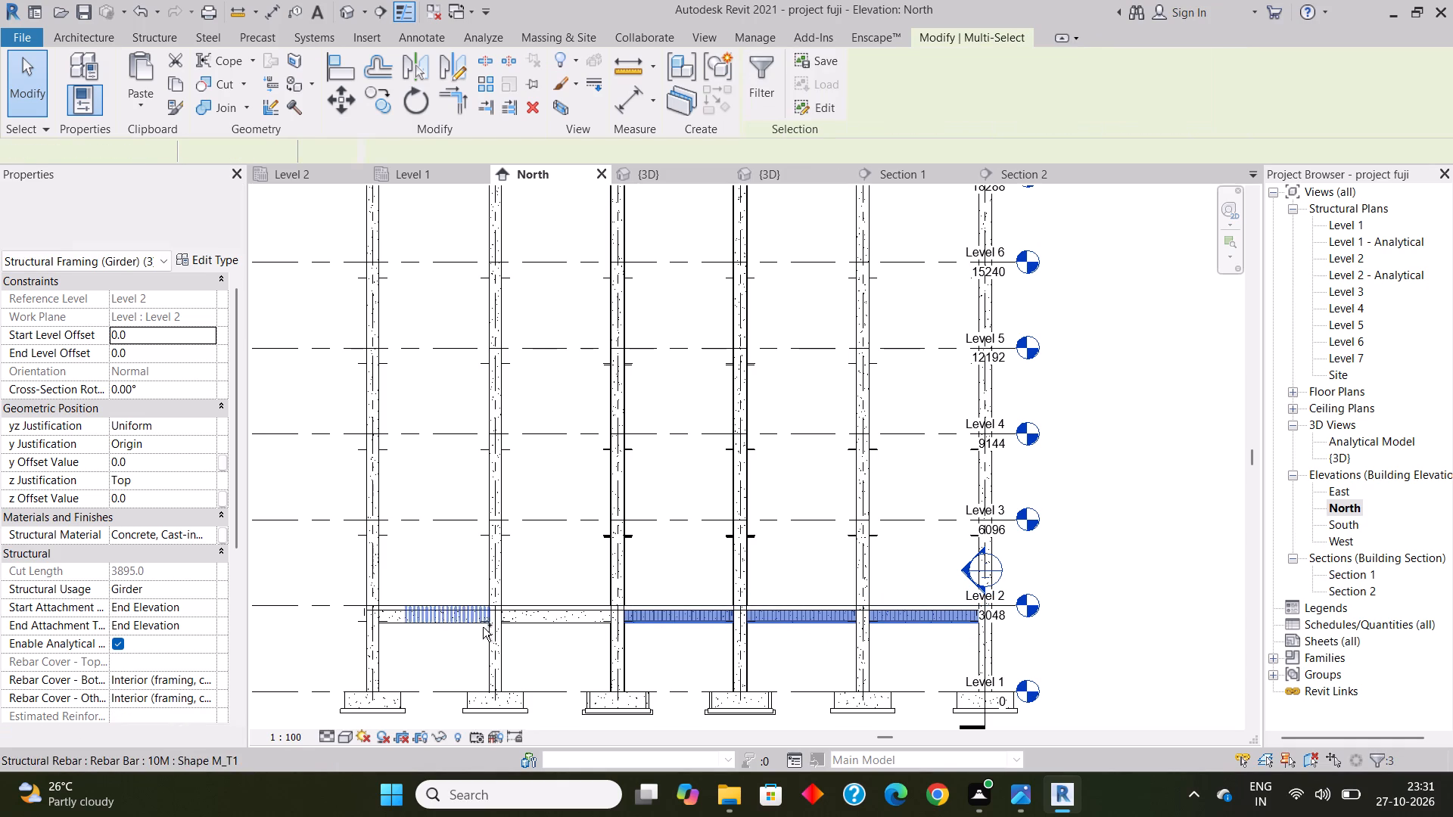
{"action": "left_click", "coordinate": [449, 629], "text": "ctrl"}
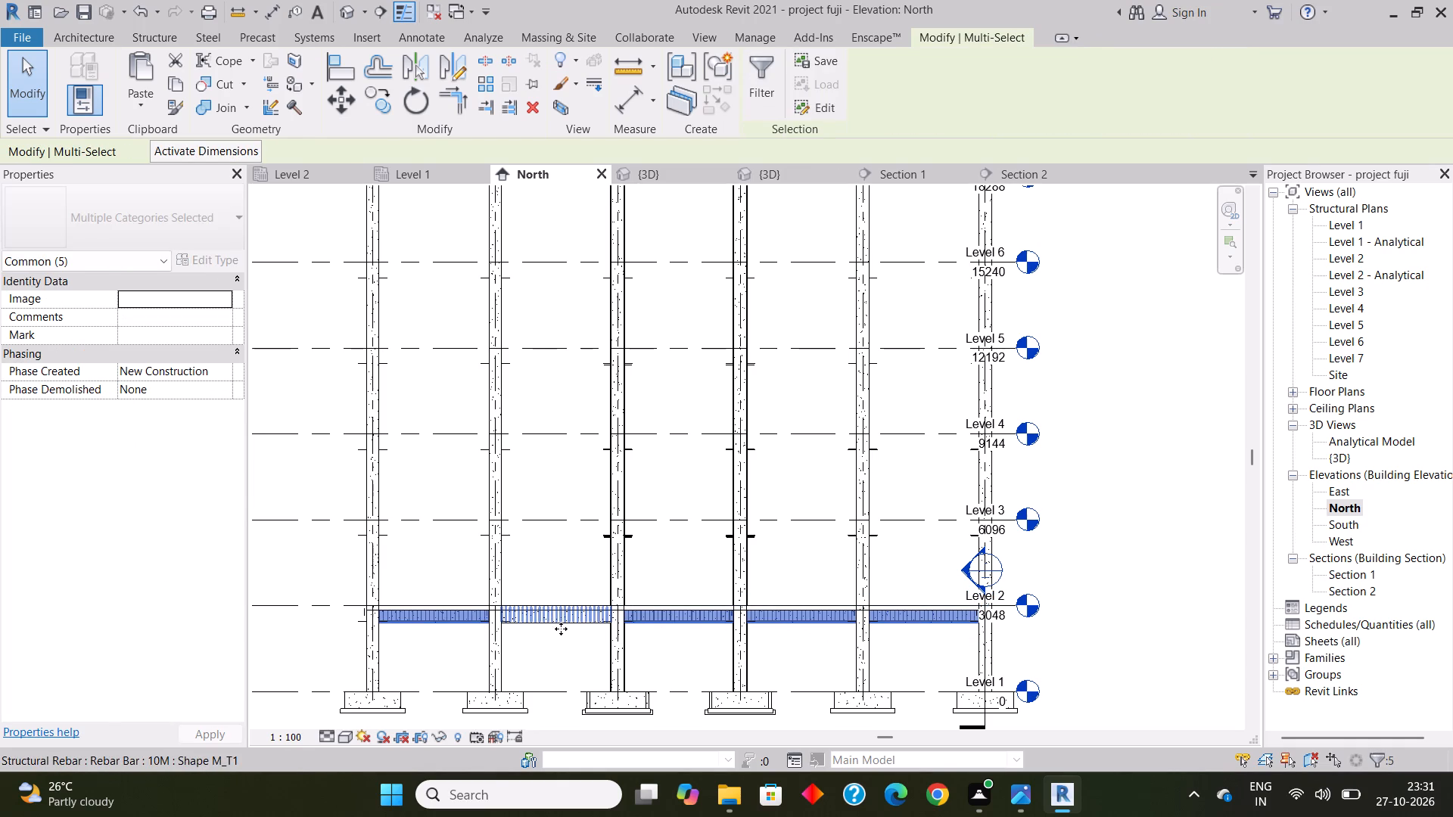
{"action": "left_click", "coordinate": [546, 620], "text": "ctrl"}
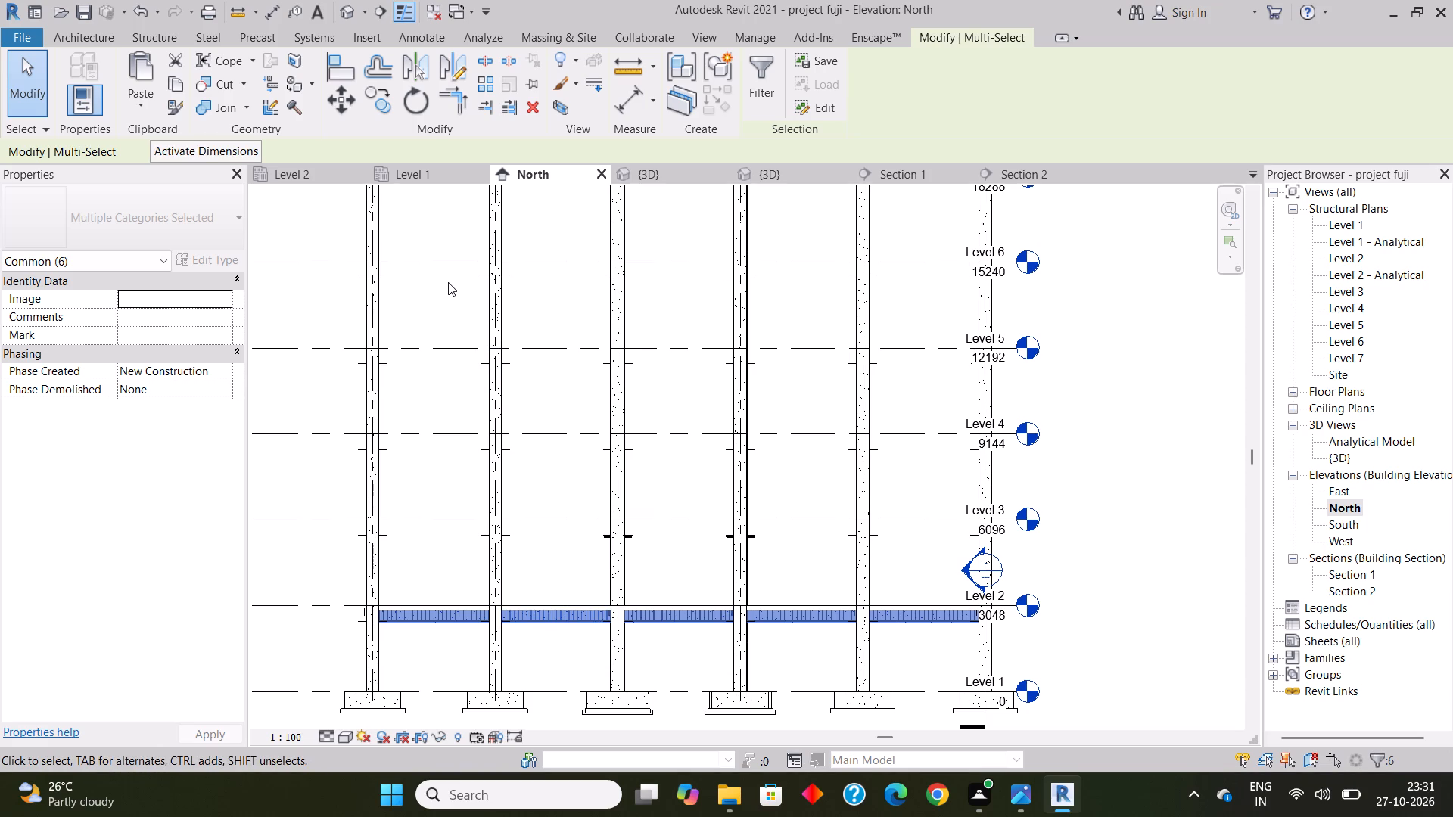
{"action": "left_click", "coordinate": [175, 87]}
{"action": "left_click", "coordinate": [150, 99]}
{"action": "left_click", "coordinate": [191, 181]}
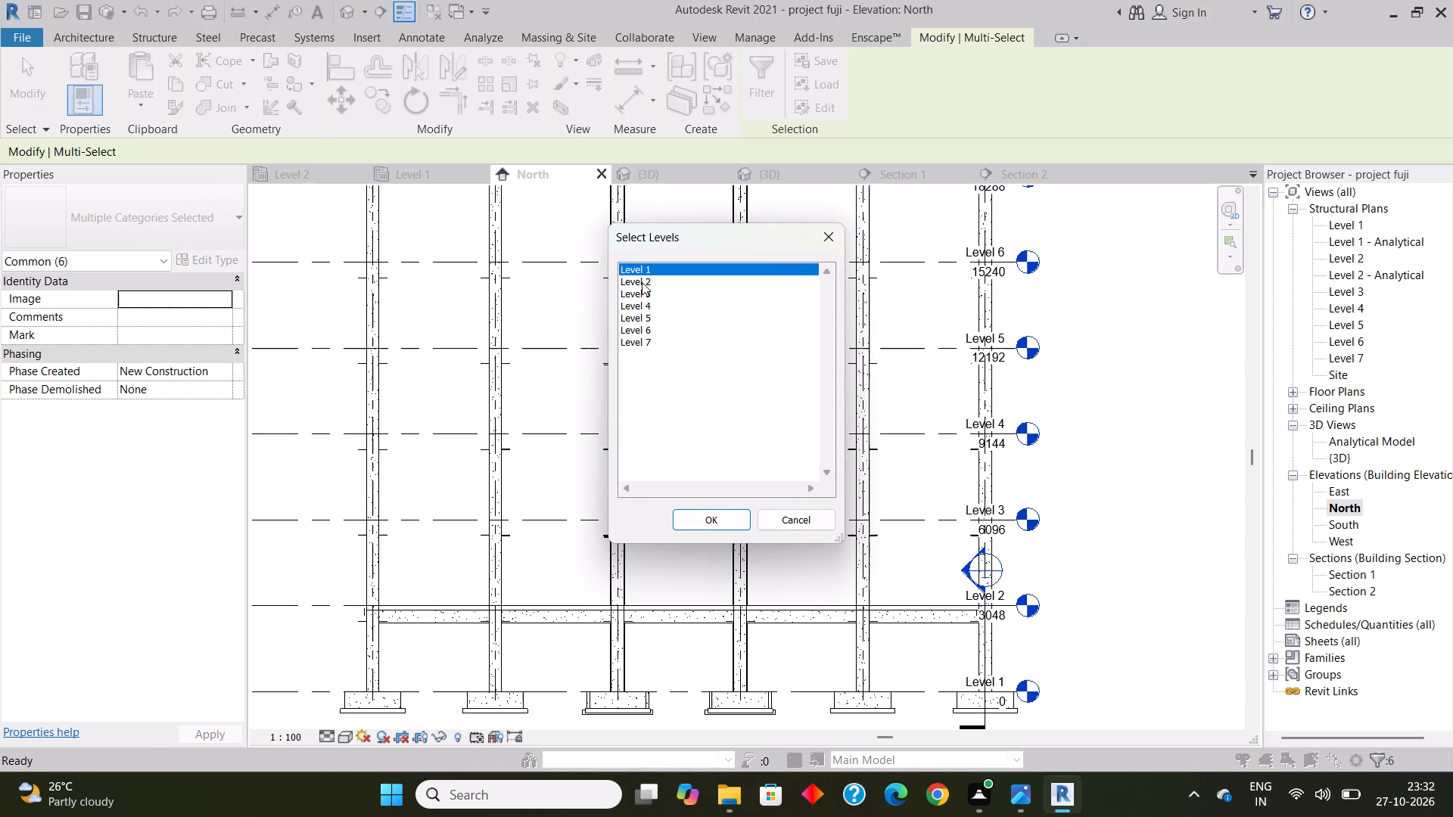
{"action": "left_click_drag", "start_coordinate": [642, 282], "coordinate": [649, 333]}
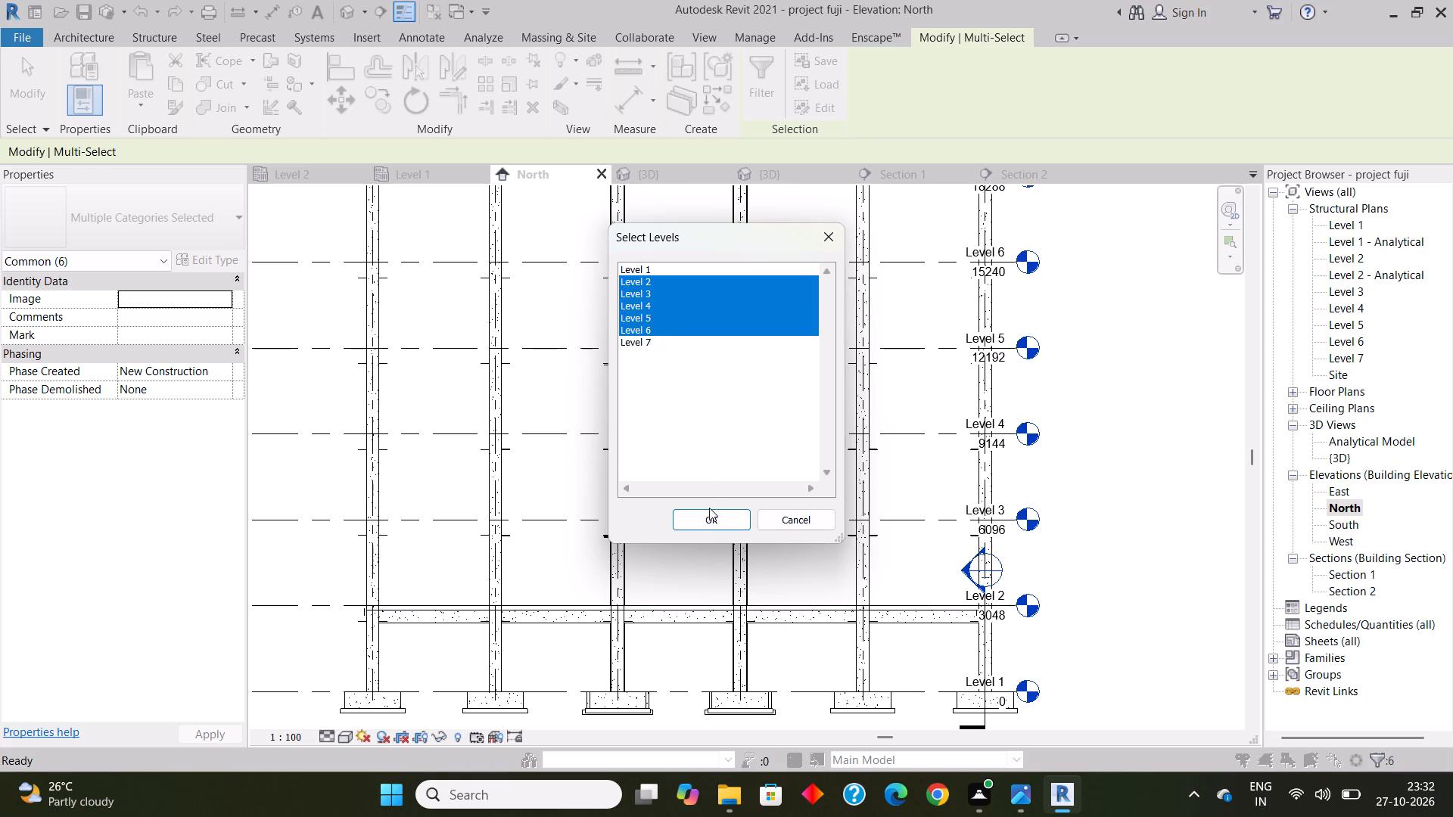
{"action": "left_click", "coordinate": [717, 521]}
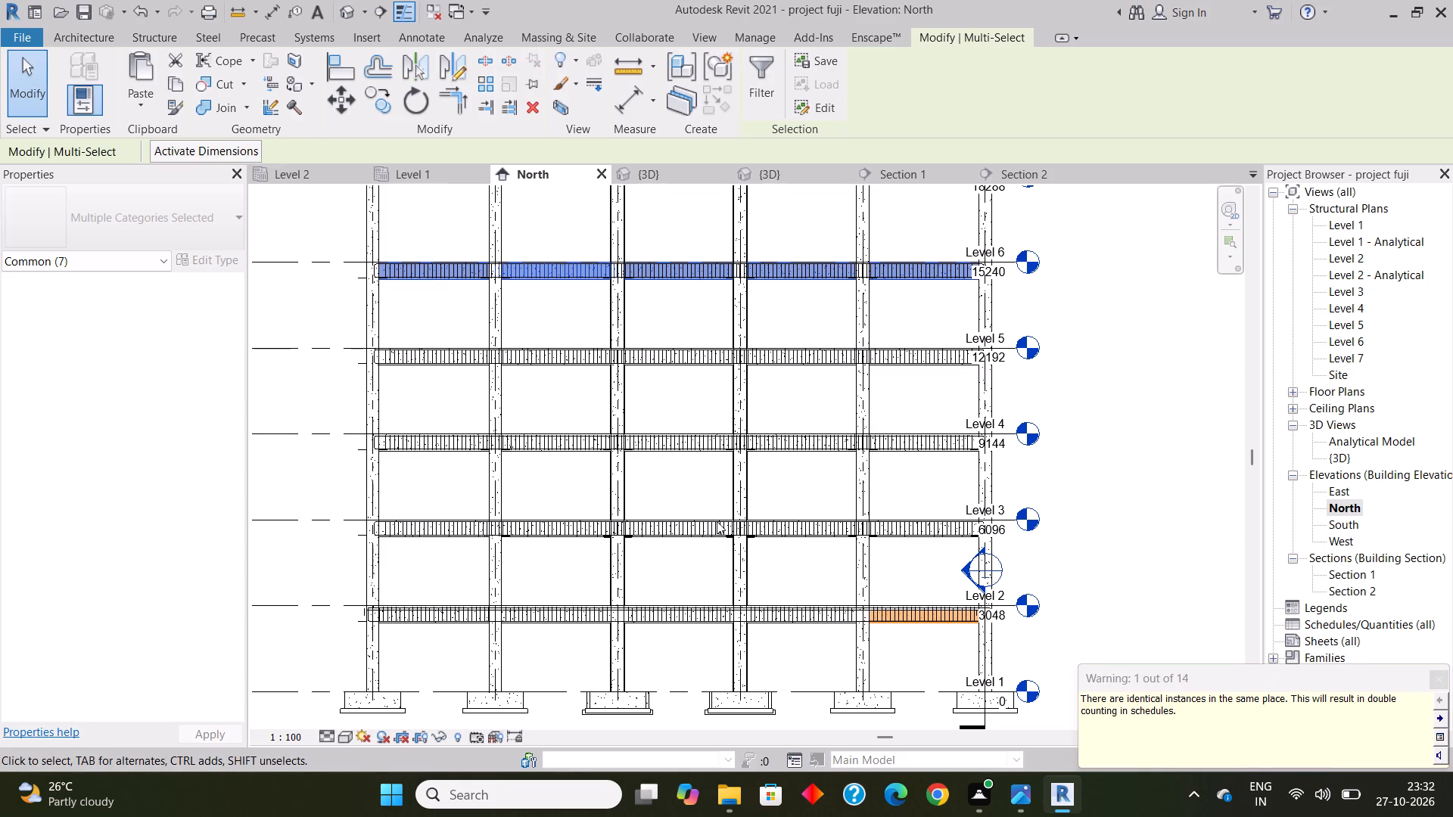
Paste the copied beam row aligned to Level 7 as well, and clear the selection.
{"action": "scroll", "coordinate": [530, 549], "scroll_direction": "down", "scroll_amount": 3}
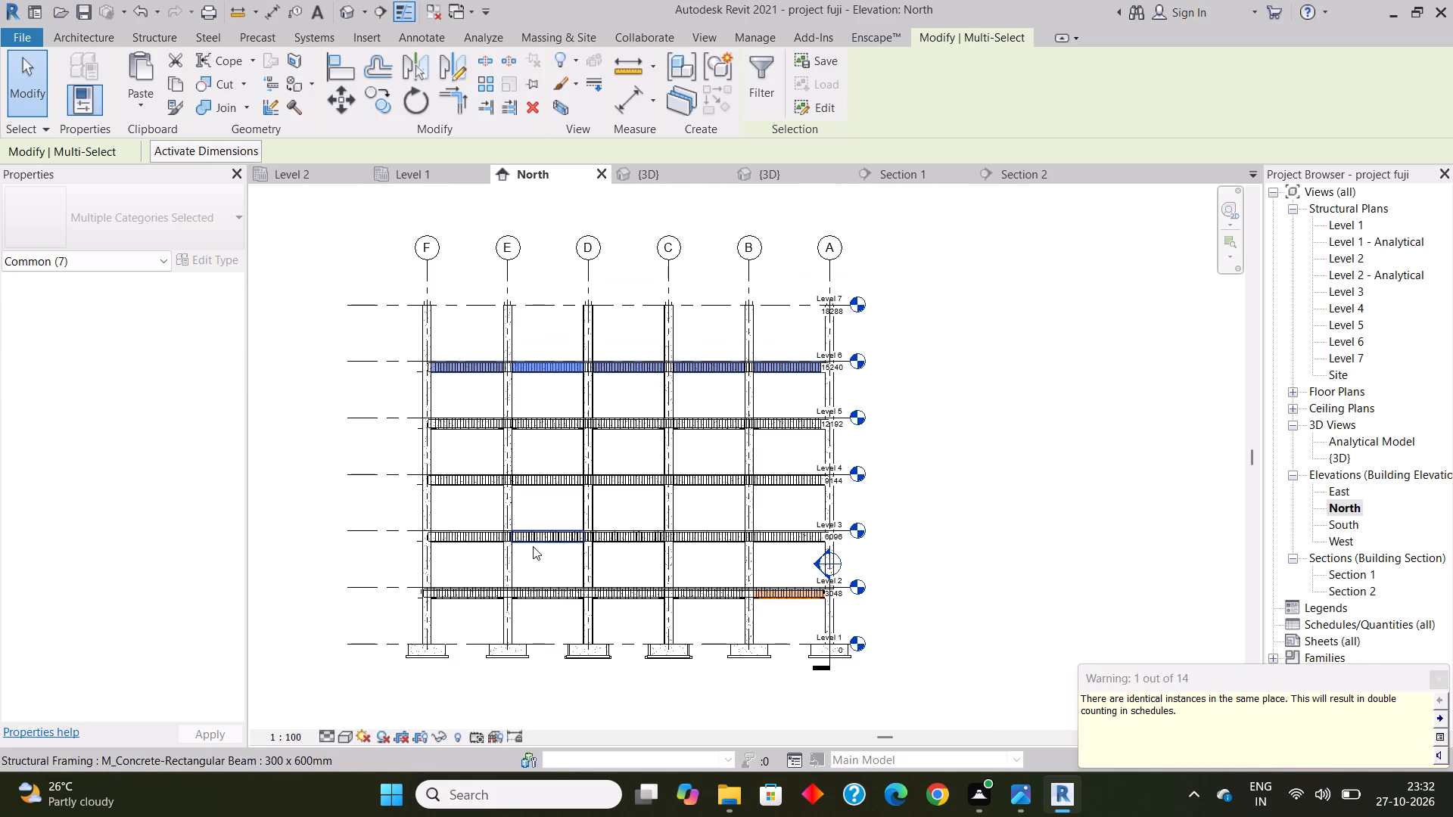
{"action": "scroll", "coordinate": [495, 298], "scroll_direction": "up", "scroll_amount": 1}
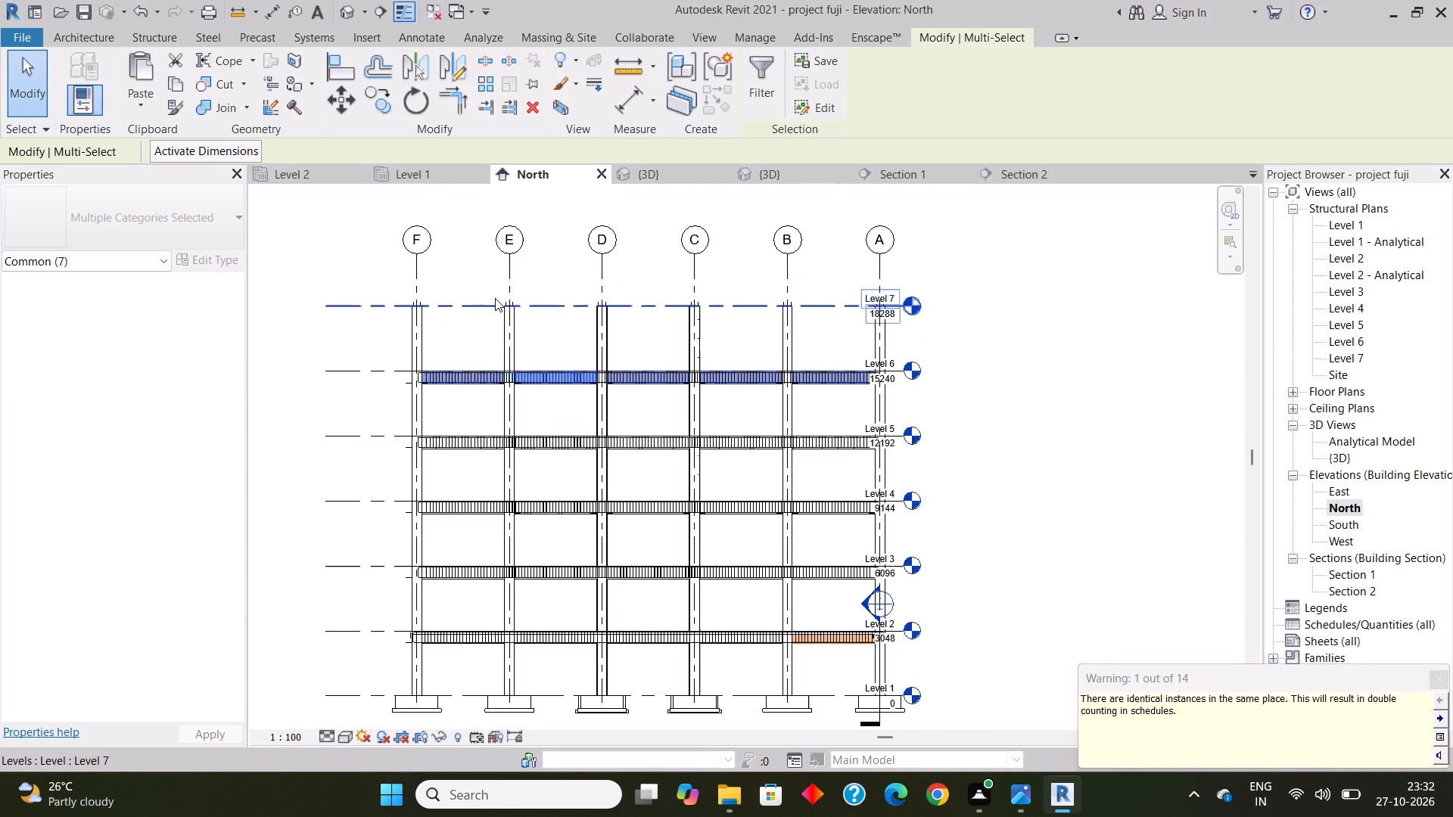
{"action": "scroll", "coordinate": [495, 298], "scroll_direction": "up", "scroll_amount": 1}
{"action": "left_click", "coordinate": [145, 97]}
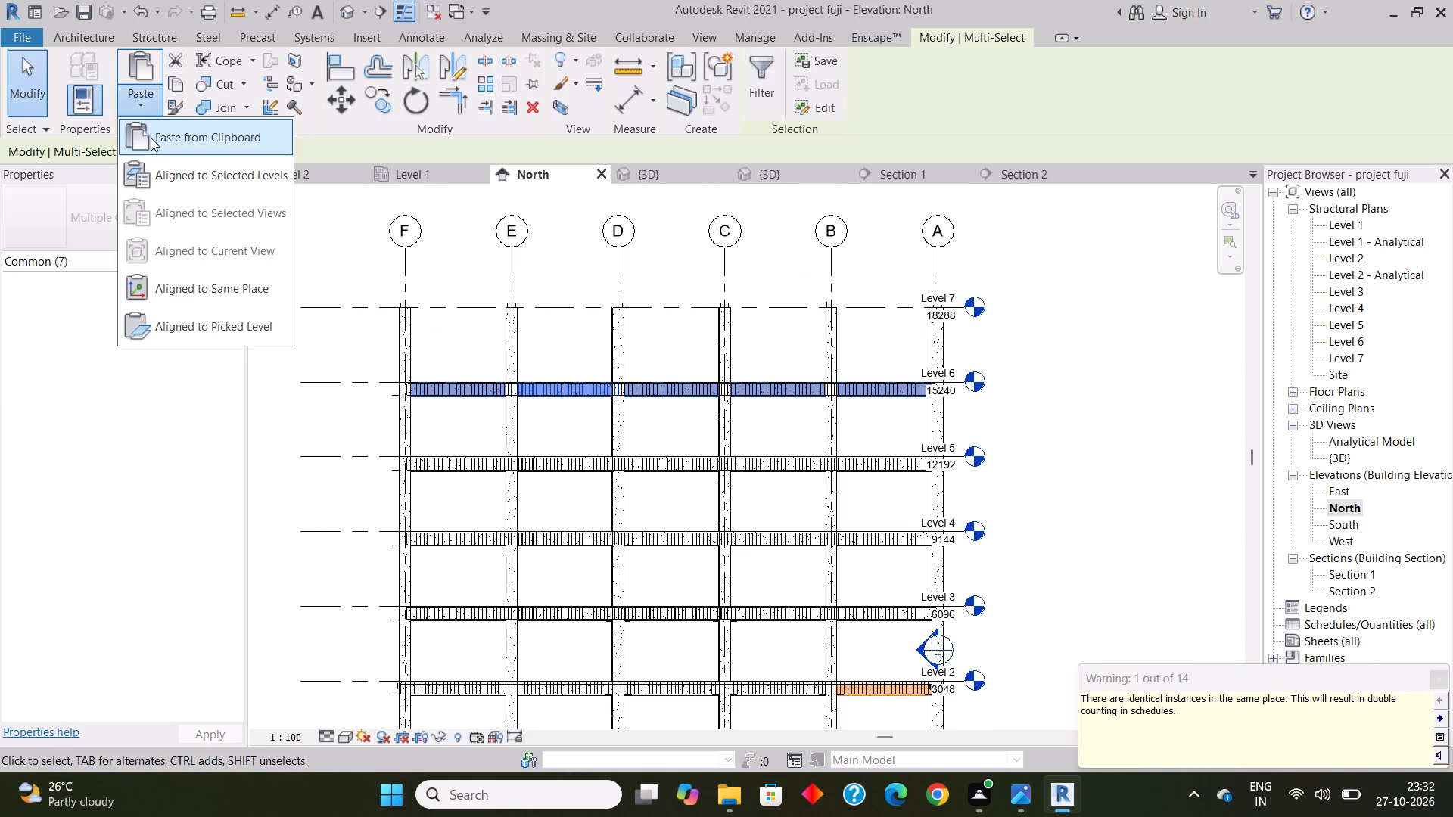
{"action": "left_click", "coordinate": [186, 172]}
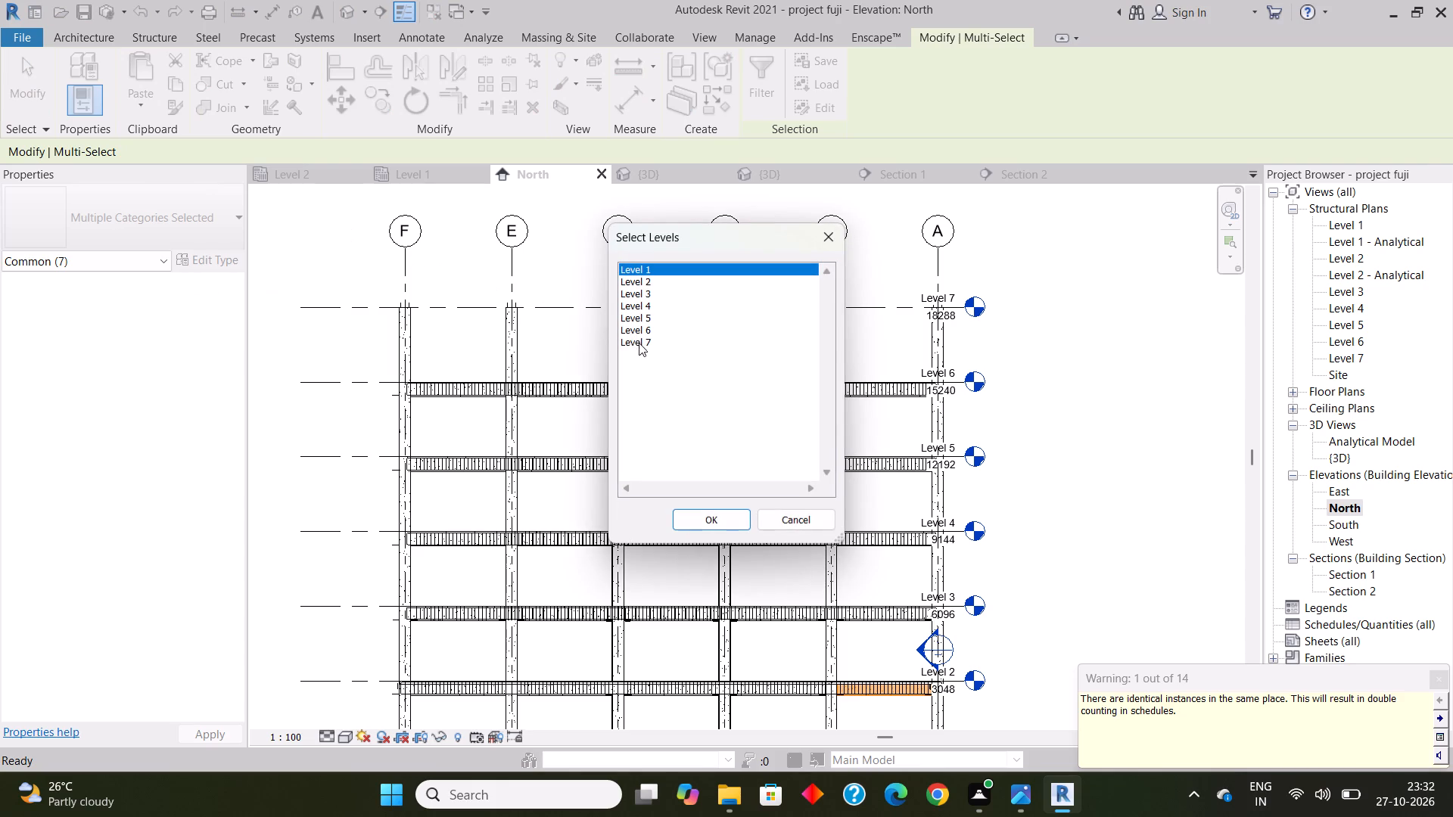
{"action": "left_click", "coordinate": [639, 343]}
{"action": "left_click", "coordinate": [720, 518]}
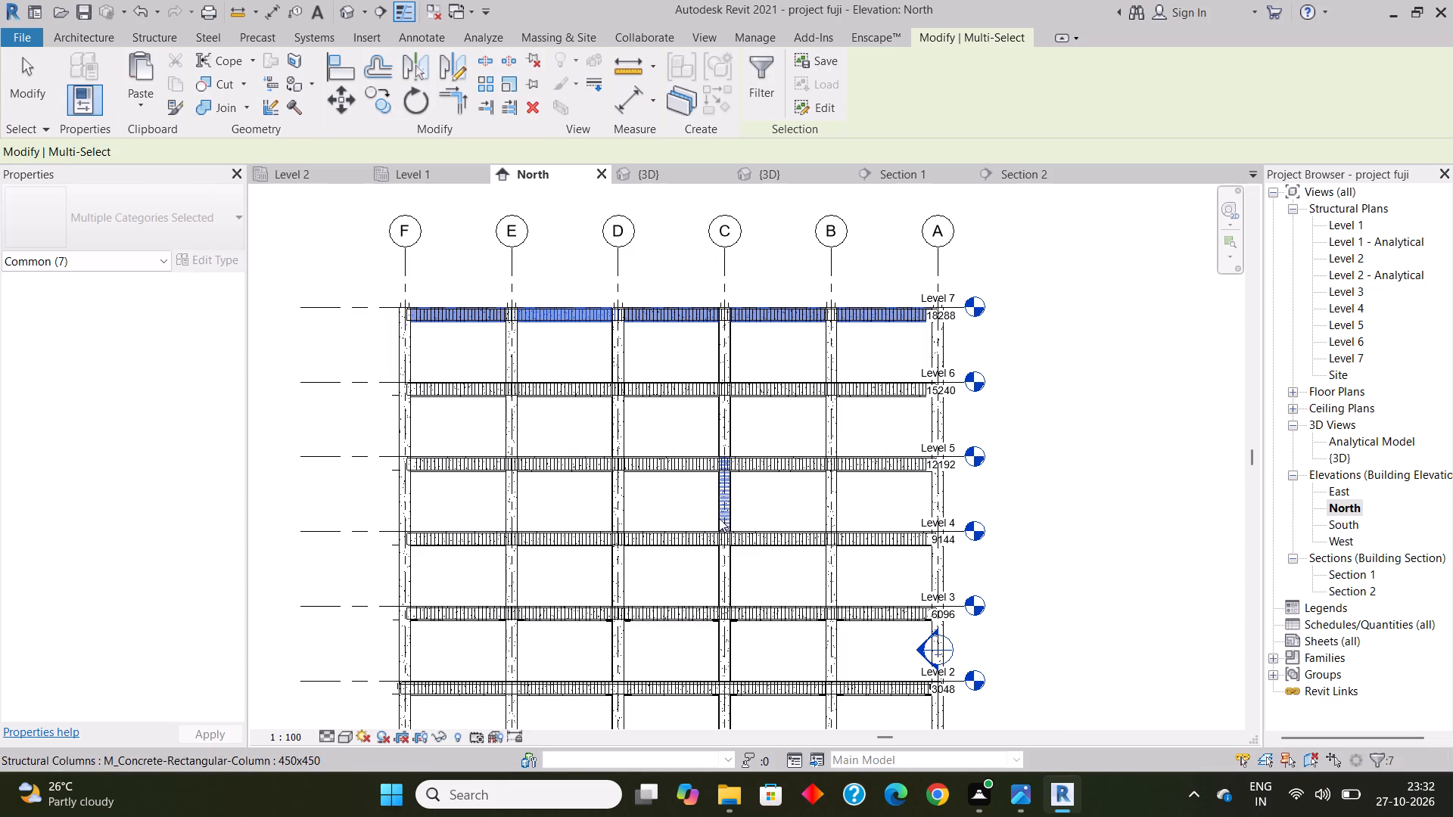
{"action": "left_click", "coordinate": [339, 266]}
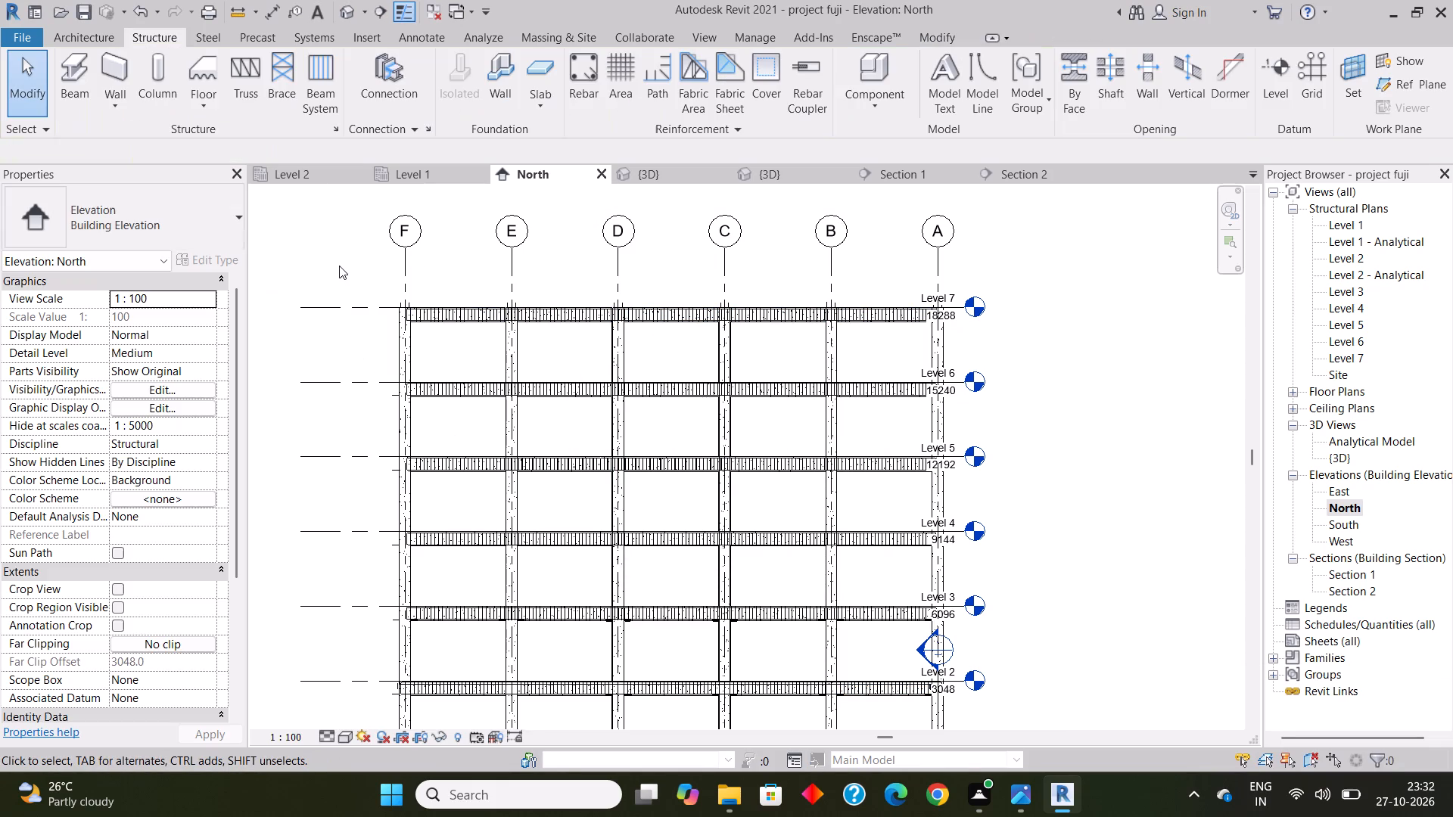
Examine the pasted beam rows on the upper levels in the elevation and from several angles in the 3D view.
{"action": "scroll", "coordinate": [537, 315], "scroll_direction": "down", "scroll_amount": 3}
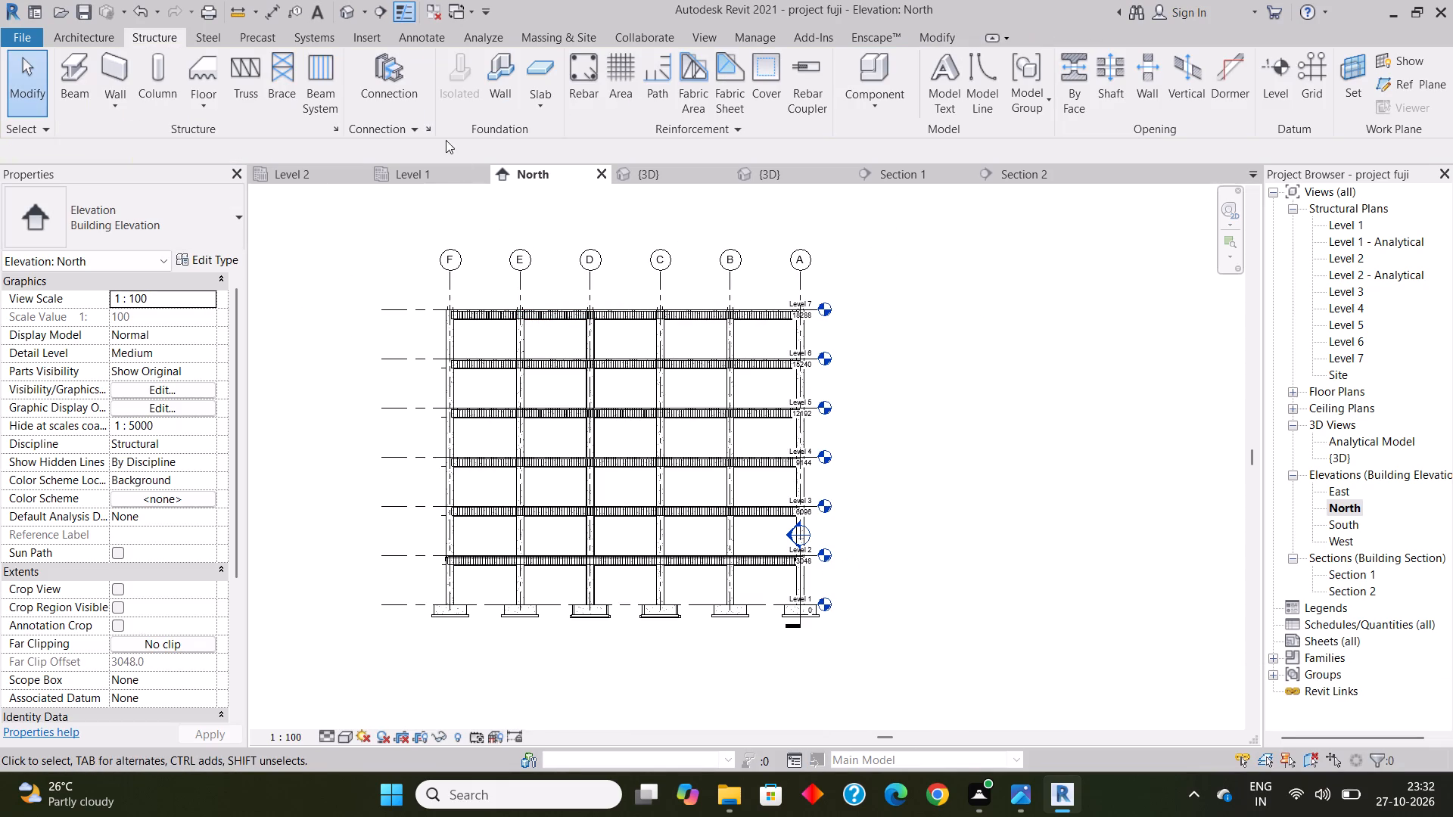
{"action": "left_click", "coordinate": [344, 9]}
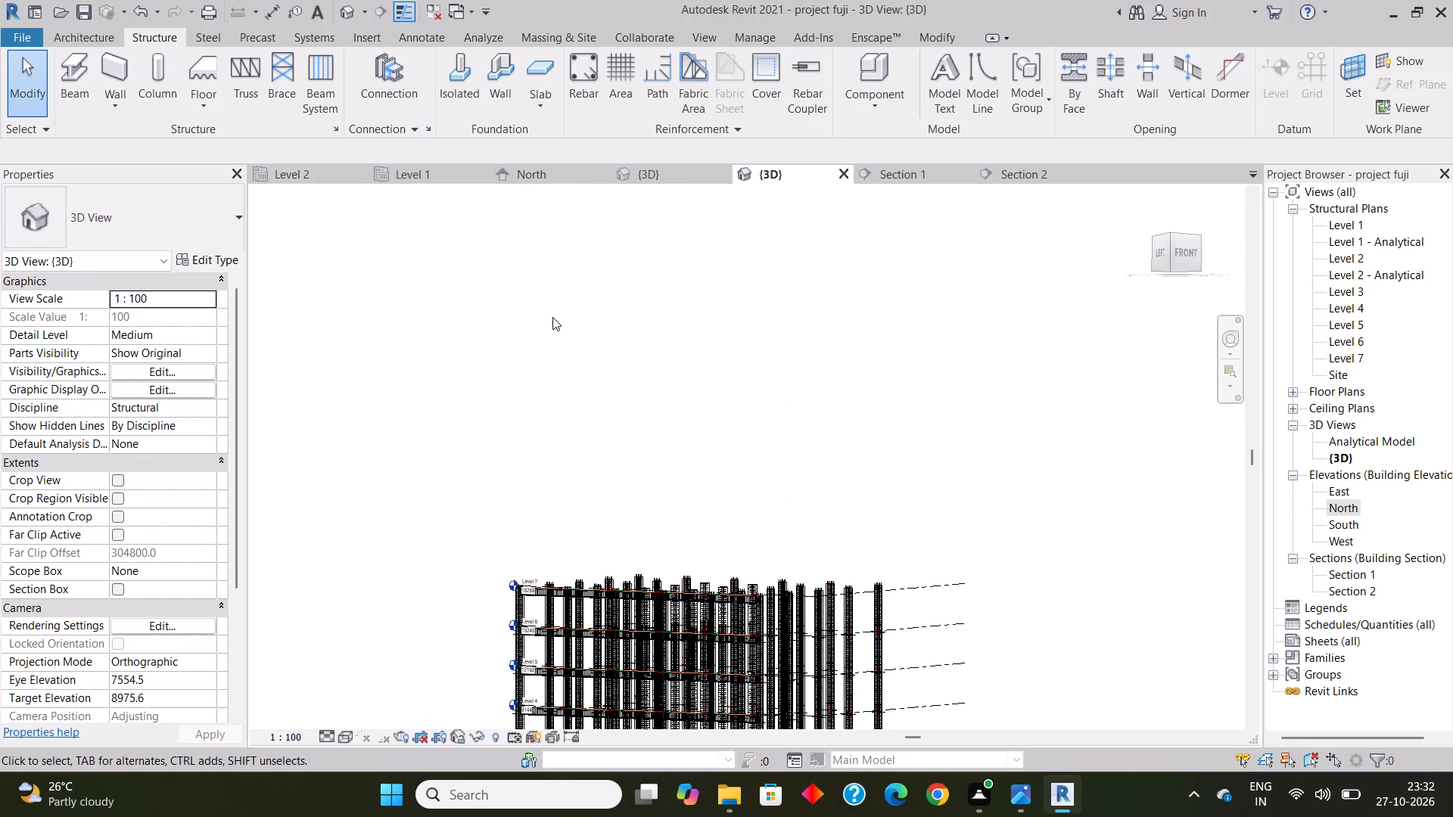
{"action": "middle_click_drag", "start_coordinate": [862, 401], "coordinate": [789, 219]}
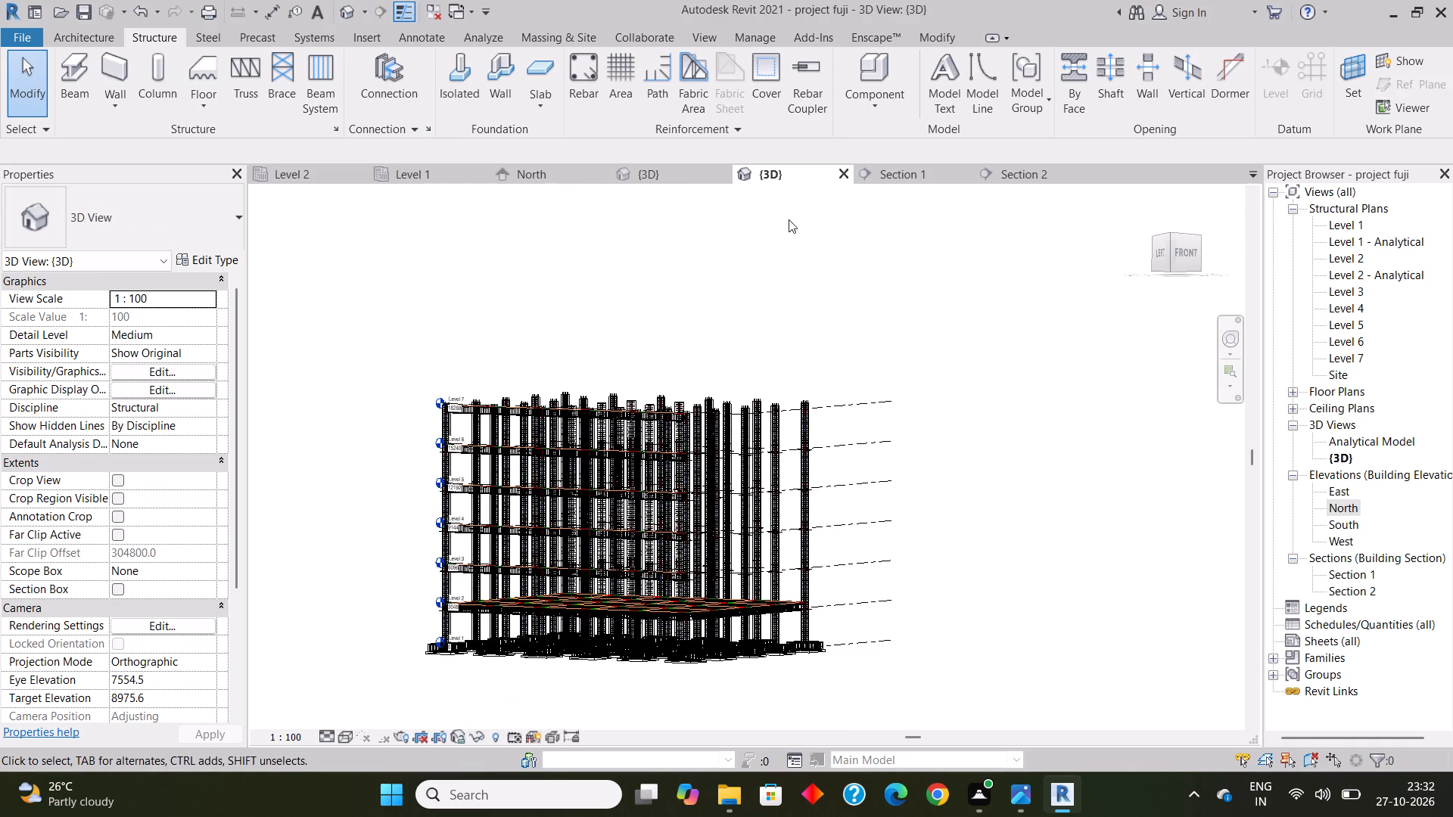
{"action": "middle_click_drag", "start_coordinate": [780, 317], "coordinate": [741, 418], "text": "shift"}
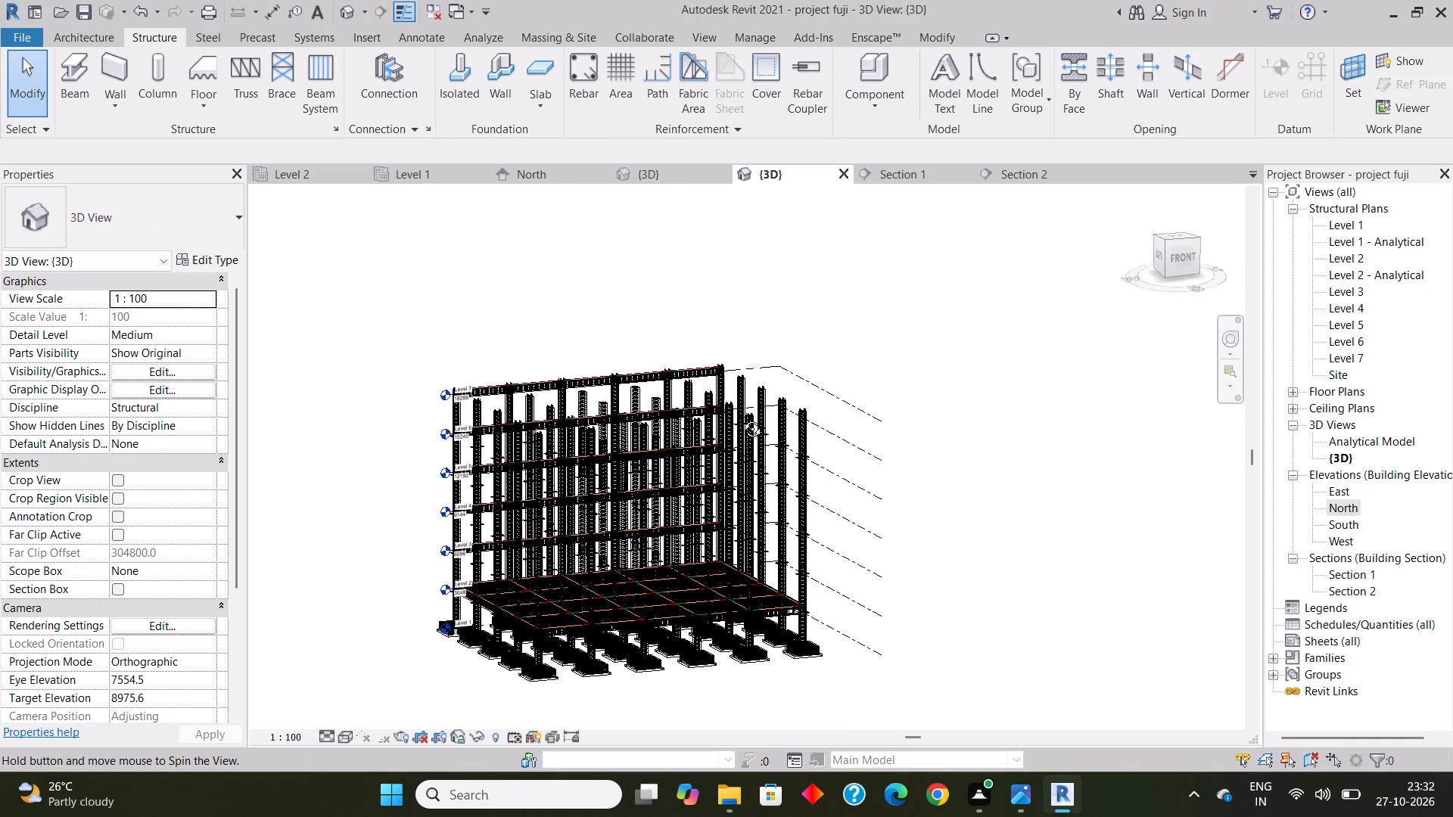
{"action": "middle_click_drag", "start_coordinate": [741, 418], "coordinate": [585, 545], "text": "shift"}
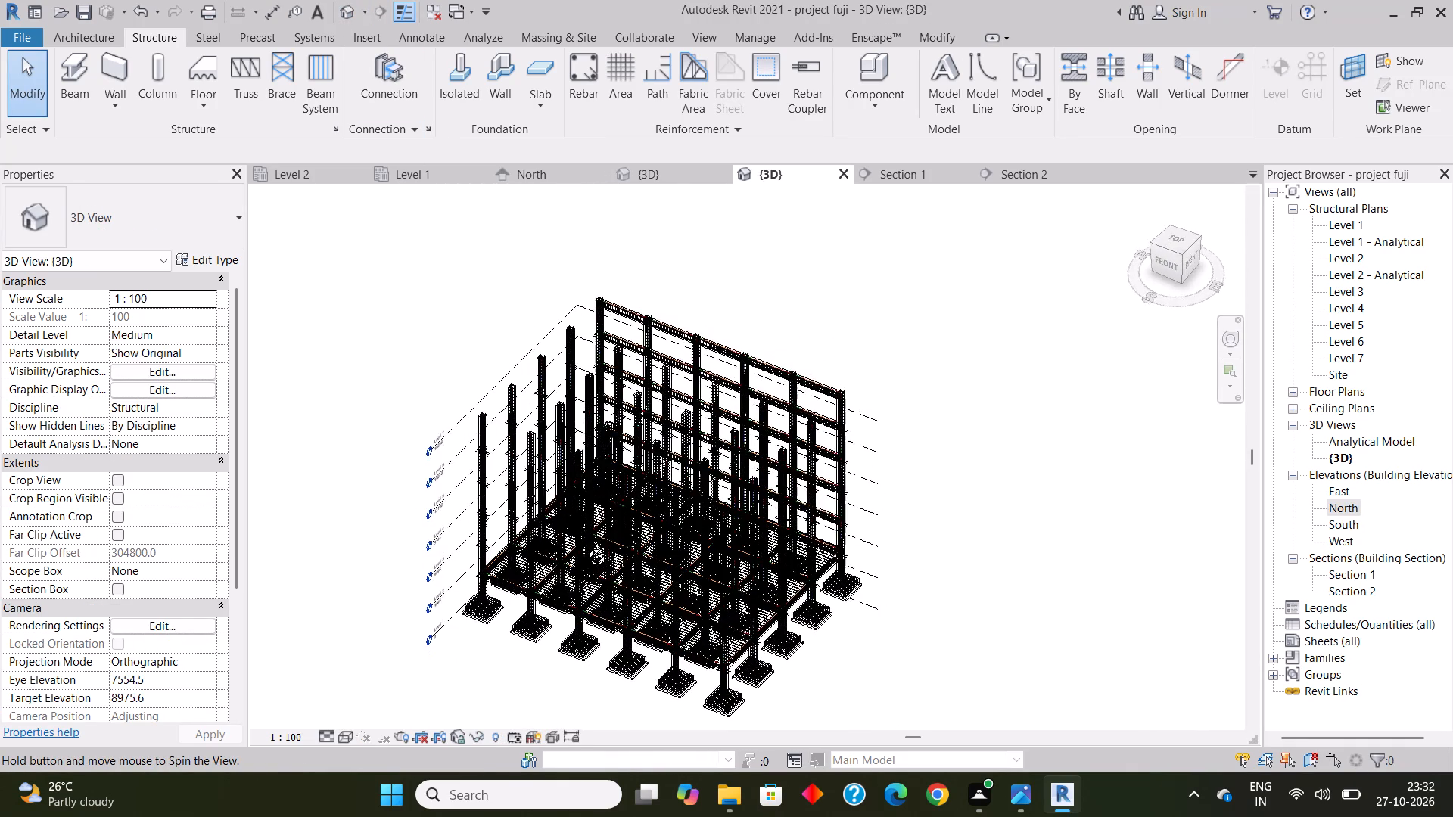
{"action": "middle_click_drag", "start_coordinate": [585, 545], "coordinate": [773, 585], "text": "shift"}
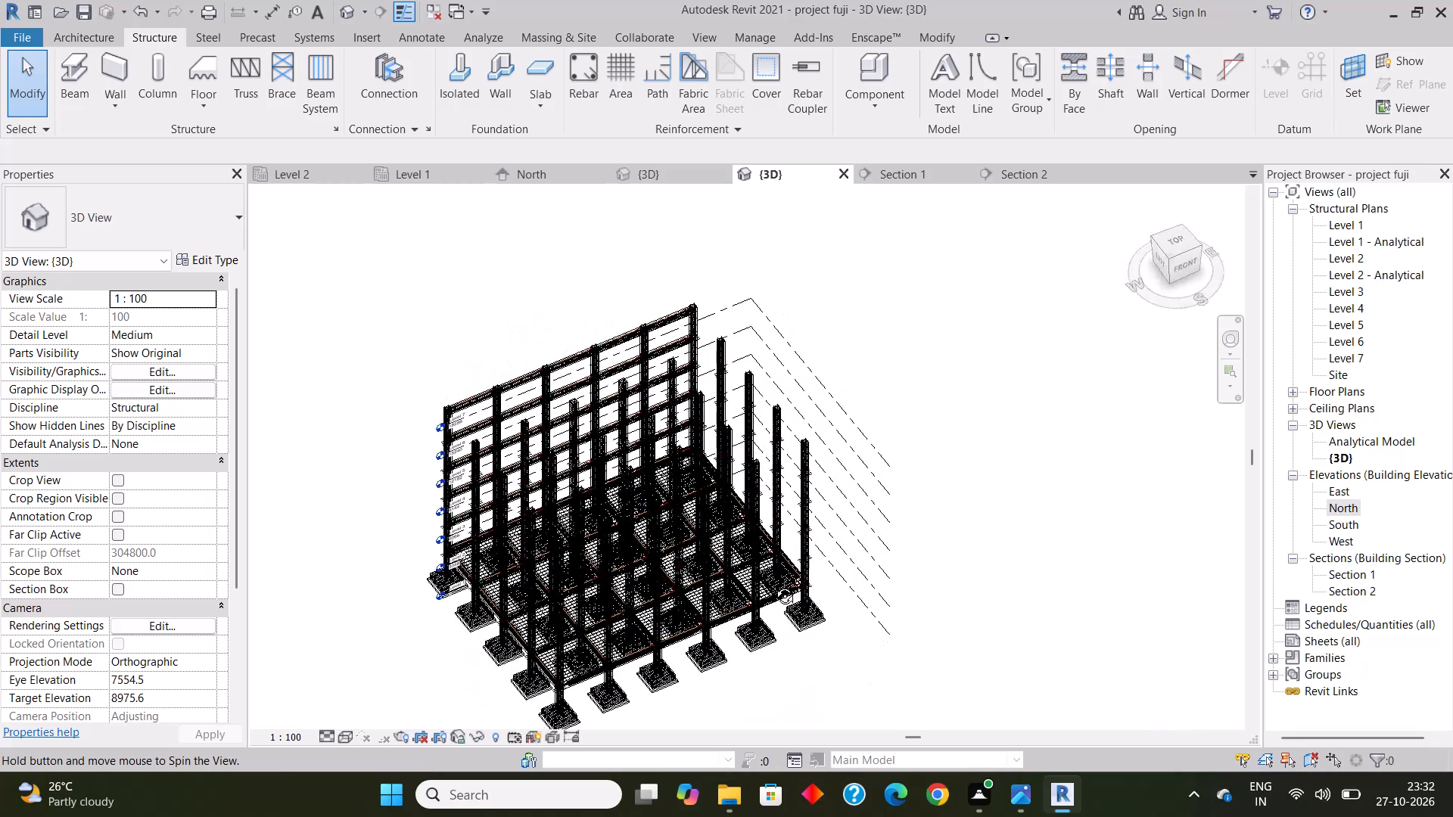
{"action": "middle_click_drag", "start_coordinate": [773, 585], "coordinate": [759, 588], "text": "shift"}
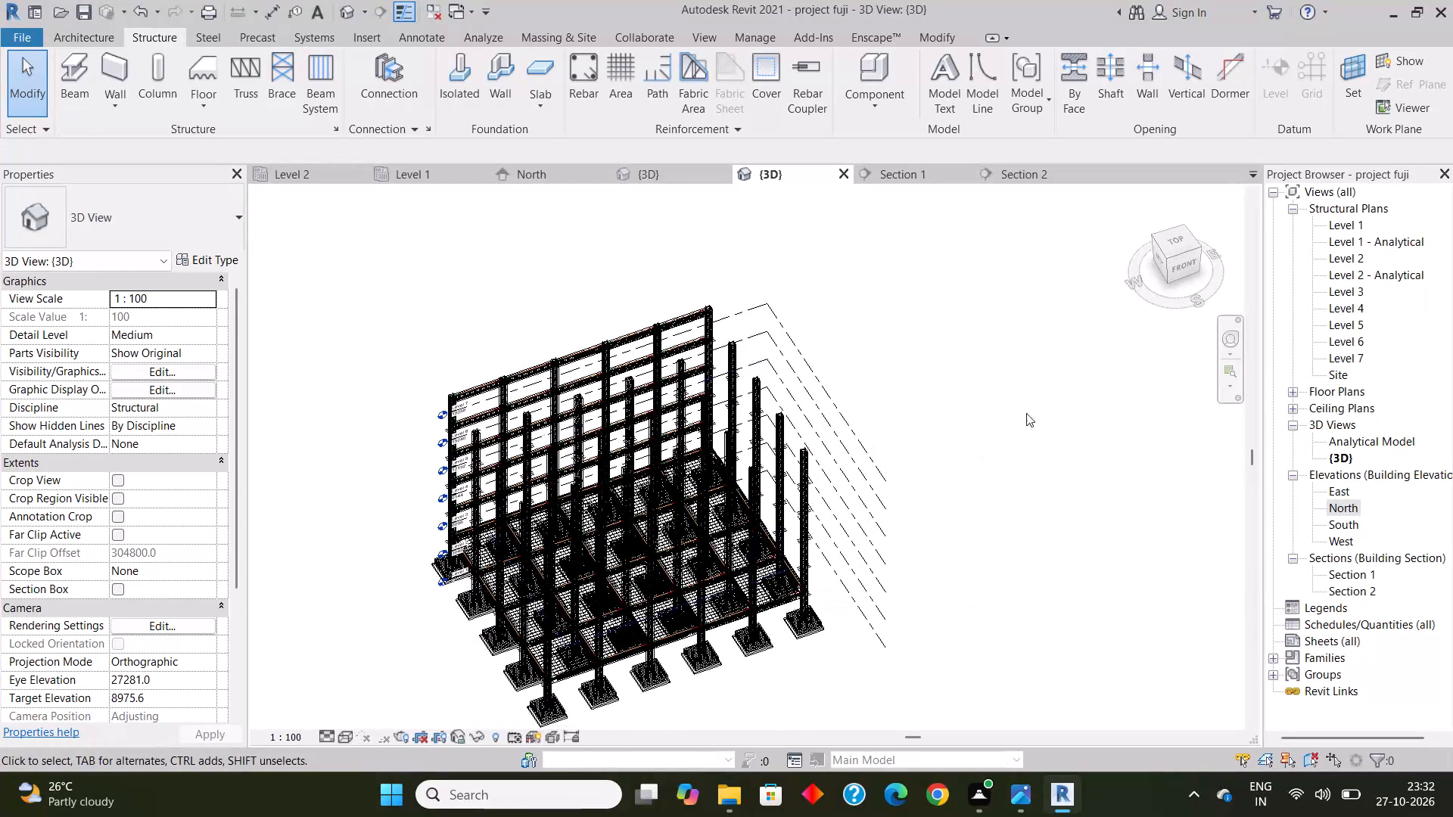
Open the Level 2 structural plan.
{"action": "double_click", "coordinate": [1349, 256]}
{"action": "left_click_drag", "start_coordinate": [975, 384], "coordinate": [789, 402]}
{"action": "left_click_drag", "start_coordinate": [770, 407], "coordinate": [678, 418]}
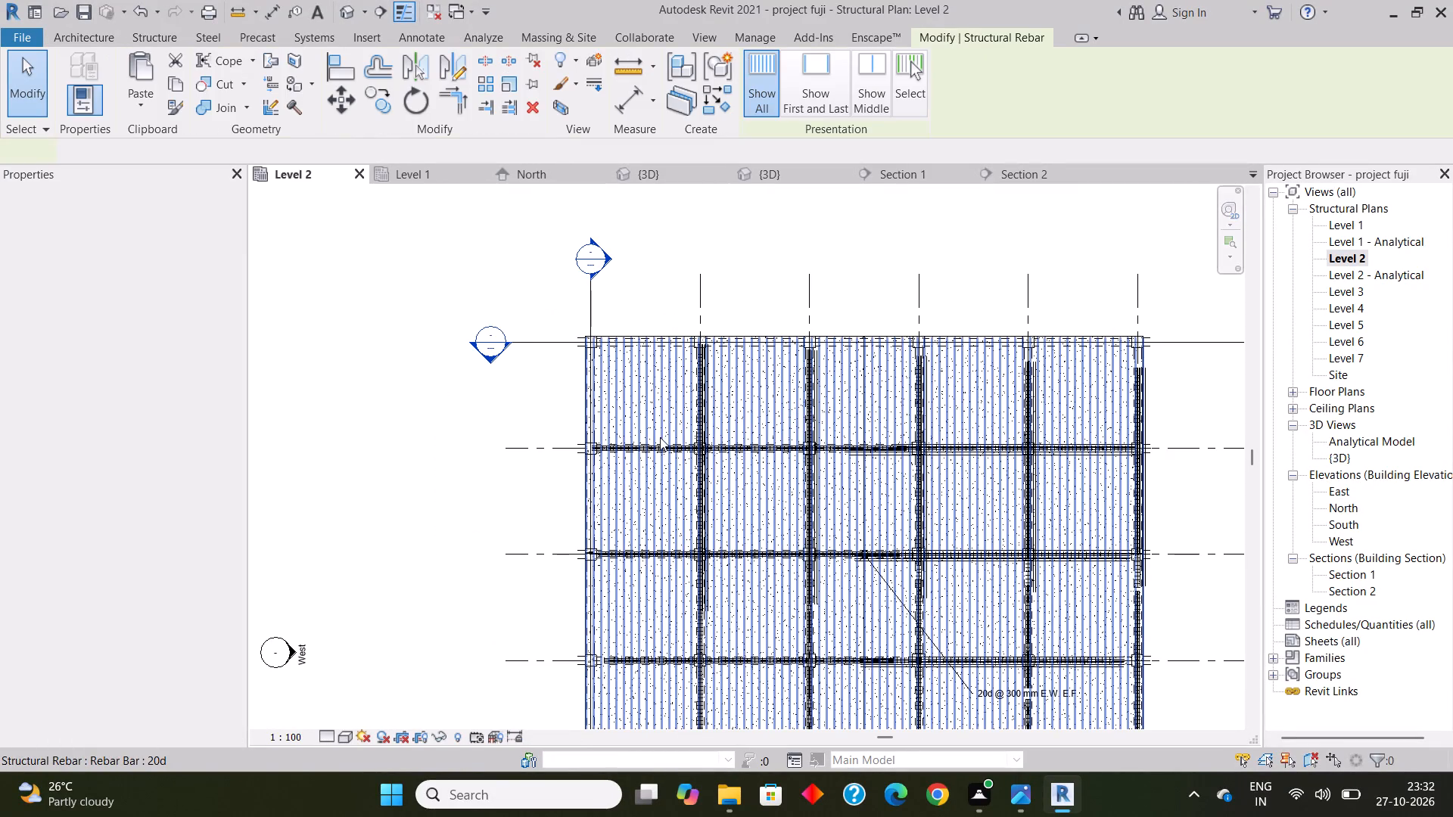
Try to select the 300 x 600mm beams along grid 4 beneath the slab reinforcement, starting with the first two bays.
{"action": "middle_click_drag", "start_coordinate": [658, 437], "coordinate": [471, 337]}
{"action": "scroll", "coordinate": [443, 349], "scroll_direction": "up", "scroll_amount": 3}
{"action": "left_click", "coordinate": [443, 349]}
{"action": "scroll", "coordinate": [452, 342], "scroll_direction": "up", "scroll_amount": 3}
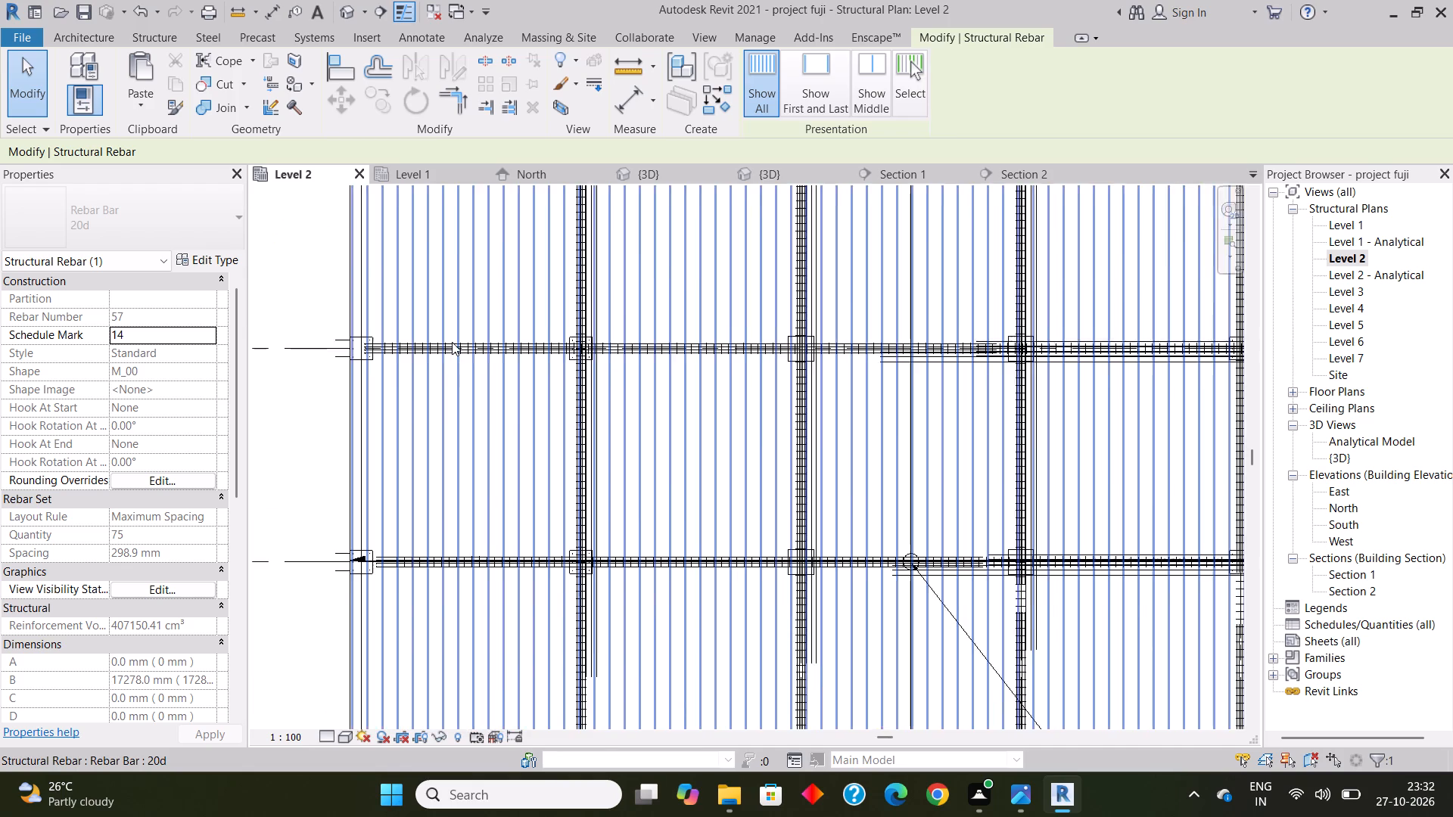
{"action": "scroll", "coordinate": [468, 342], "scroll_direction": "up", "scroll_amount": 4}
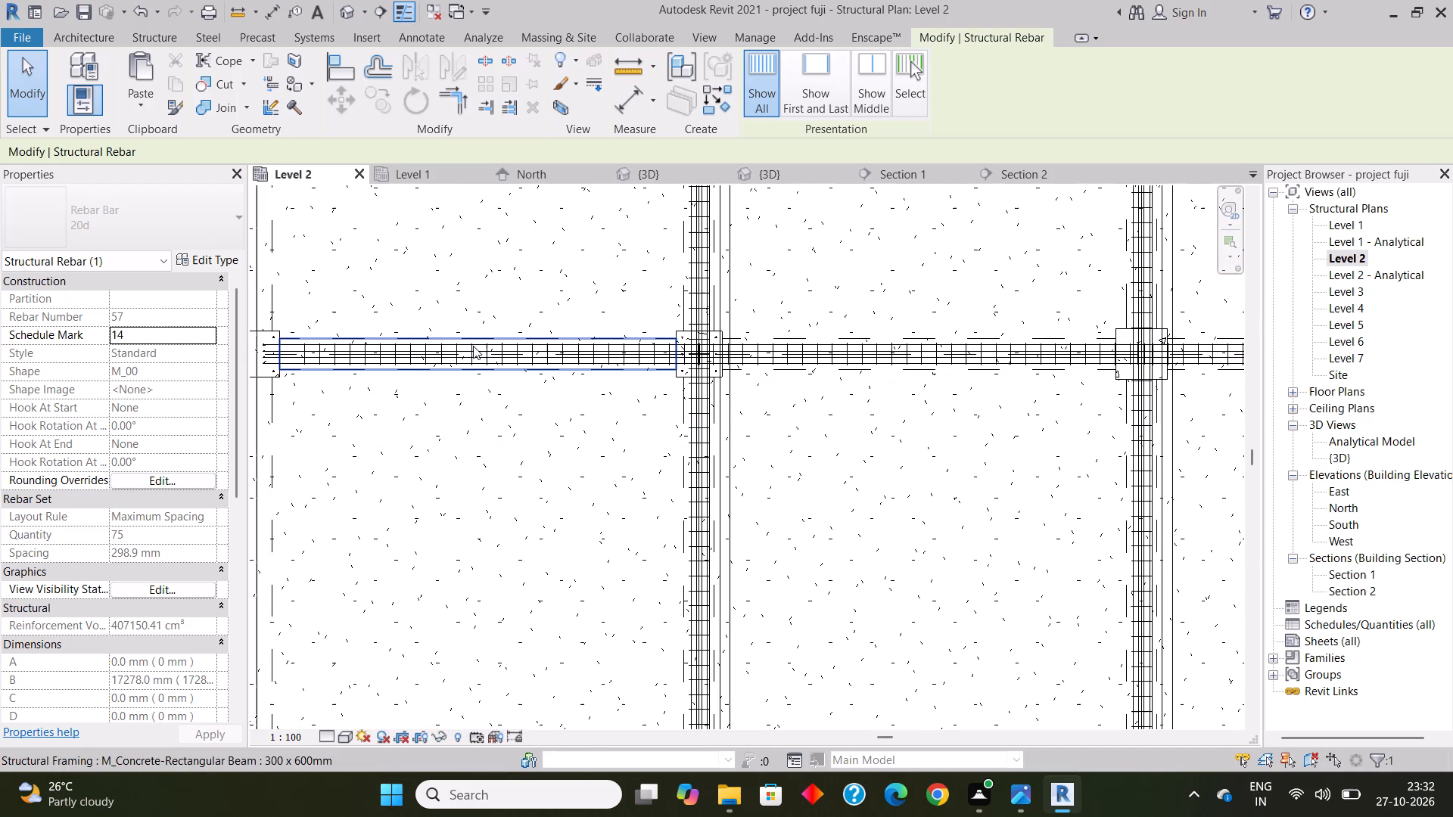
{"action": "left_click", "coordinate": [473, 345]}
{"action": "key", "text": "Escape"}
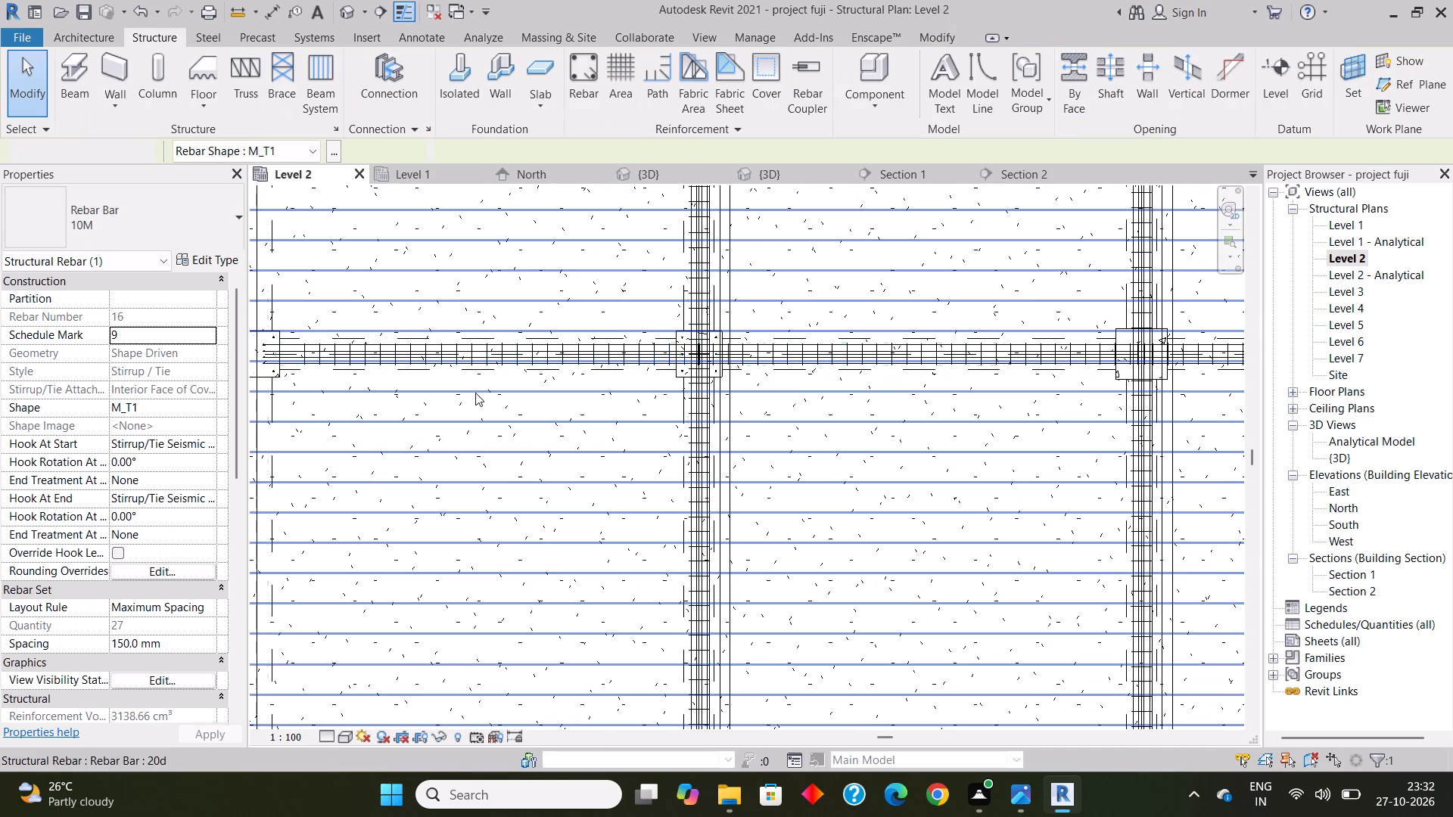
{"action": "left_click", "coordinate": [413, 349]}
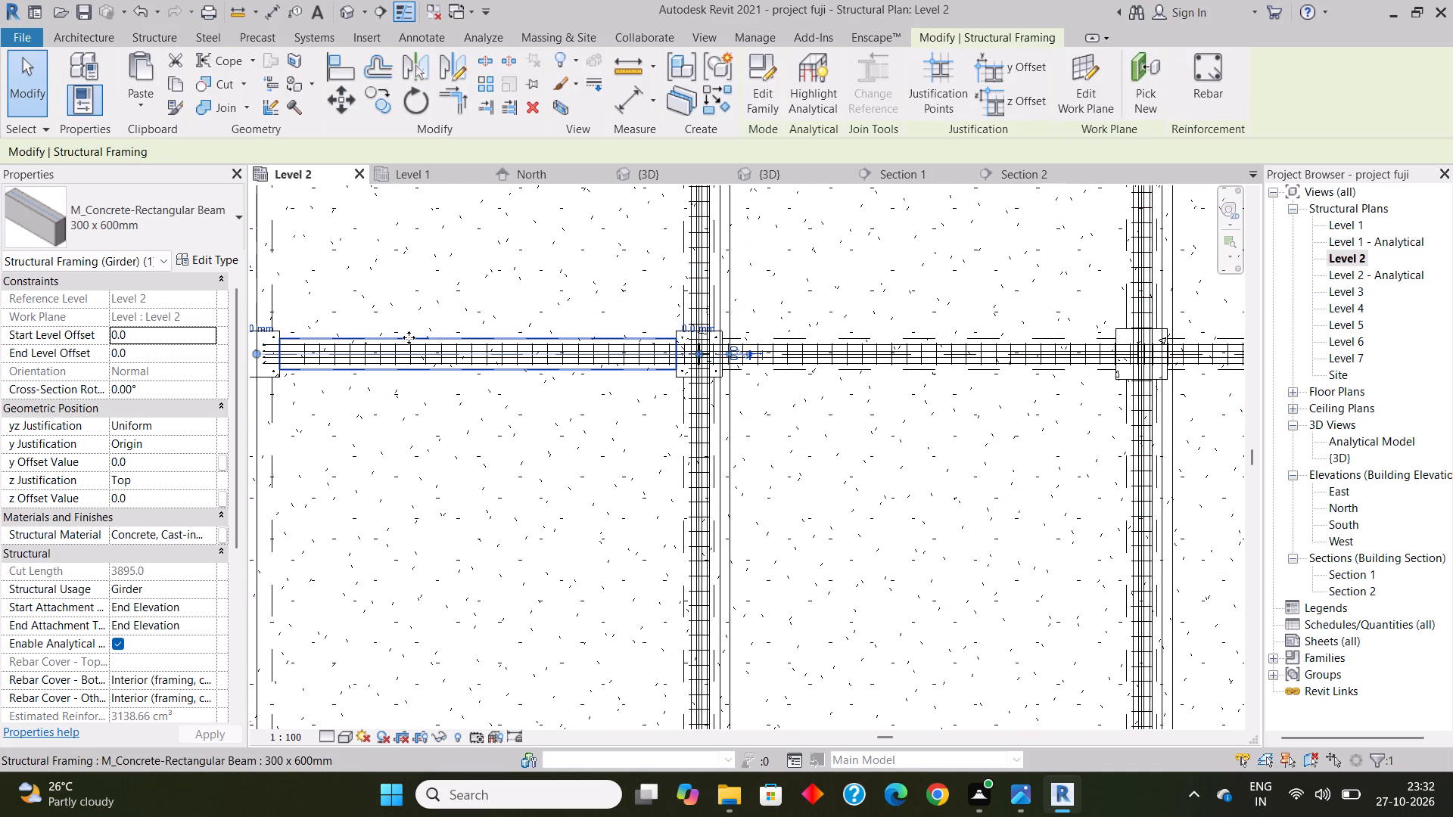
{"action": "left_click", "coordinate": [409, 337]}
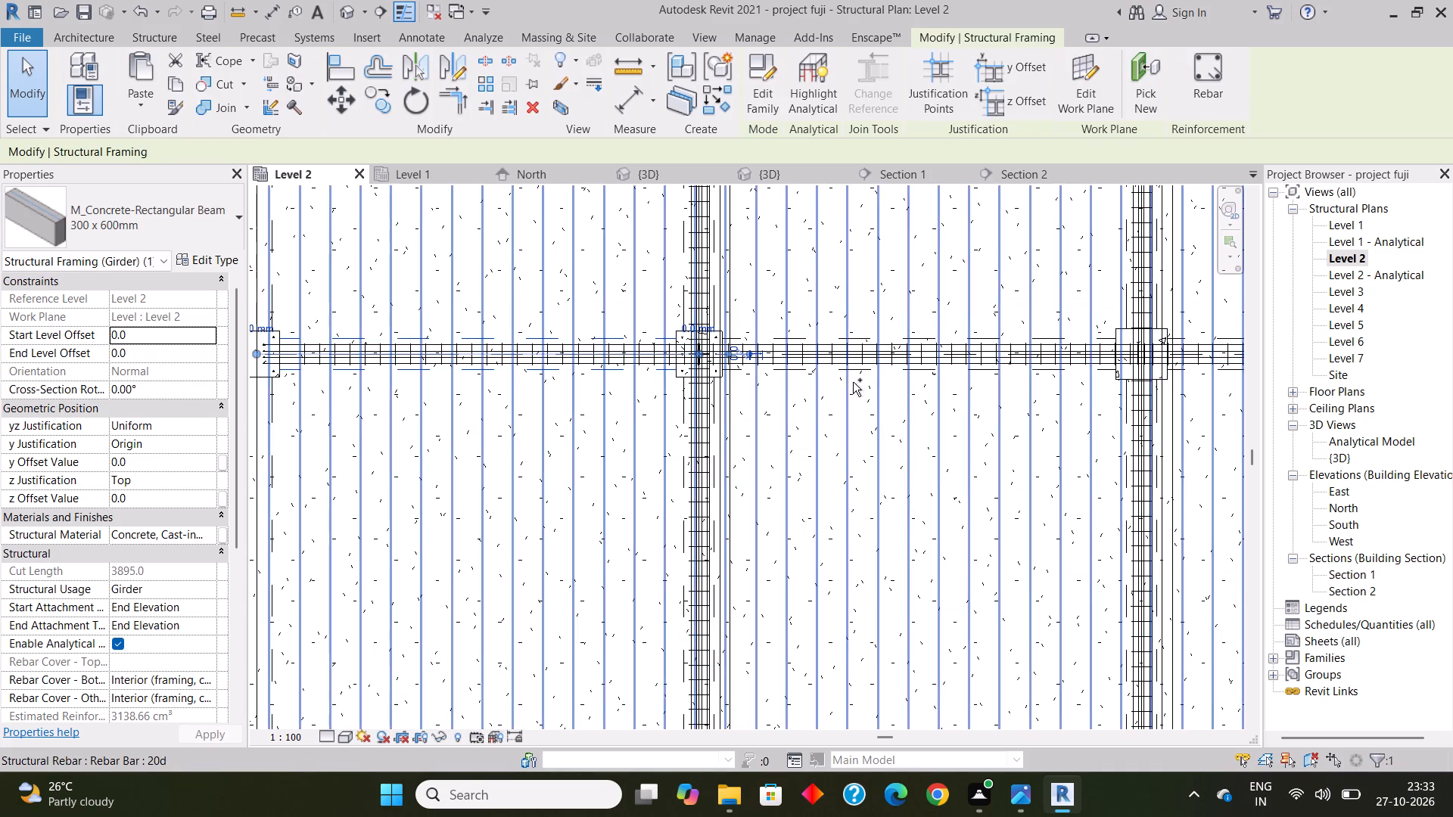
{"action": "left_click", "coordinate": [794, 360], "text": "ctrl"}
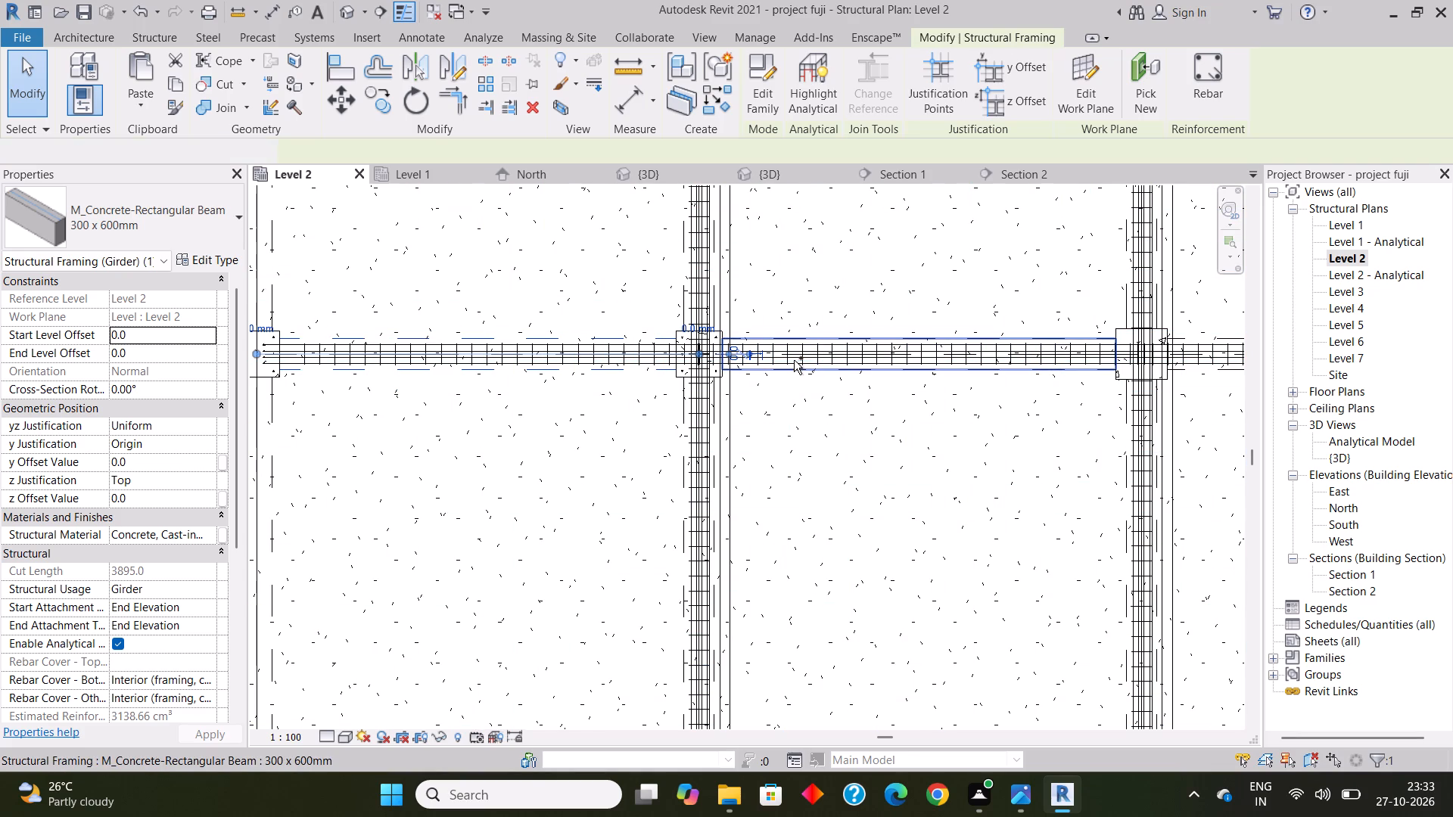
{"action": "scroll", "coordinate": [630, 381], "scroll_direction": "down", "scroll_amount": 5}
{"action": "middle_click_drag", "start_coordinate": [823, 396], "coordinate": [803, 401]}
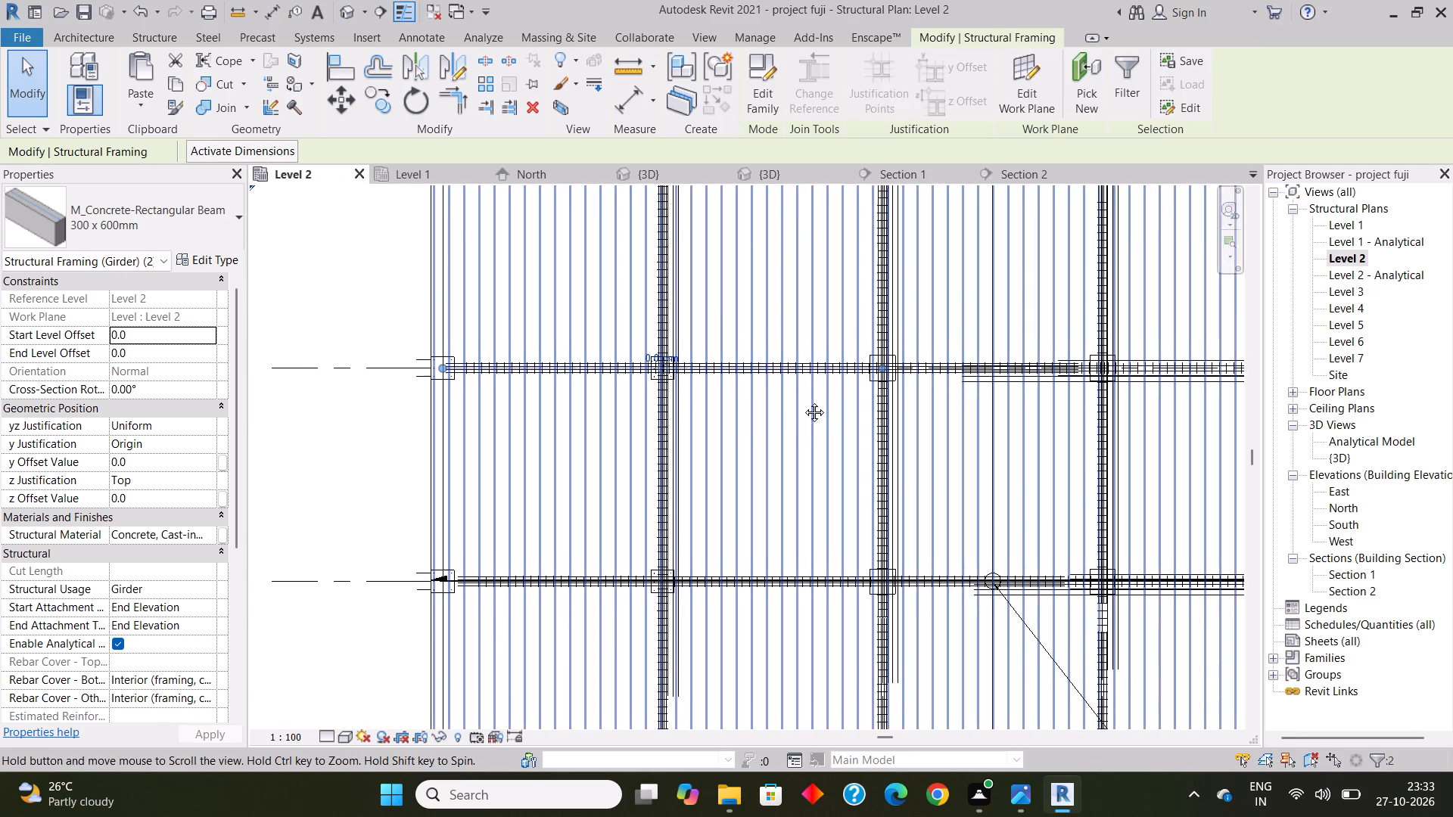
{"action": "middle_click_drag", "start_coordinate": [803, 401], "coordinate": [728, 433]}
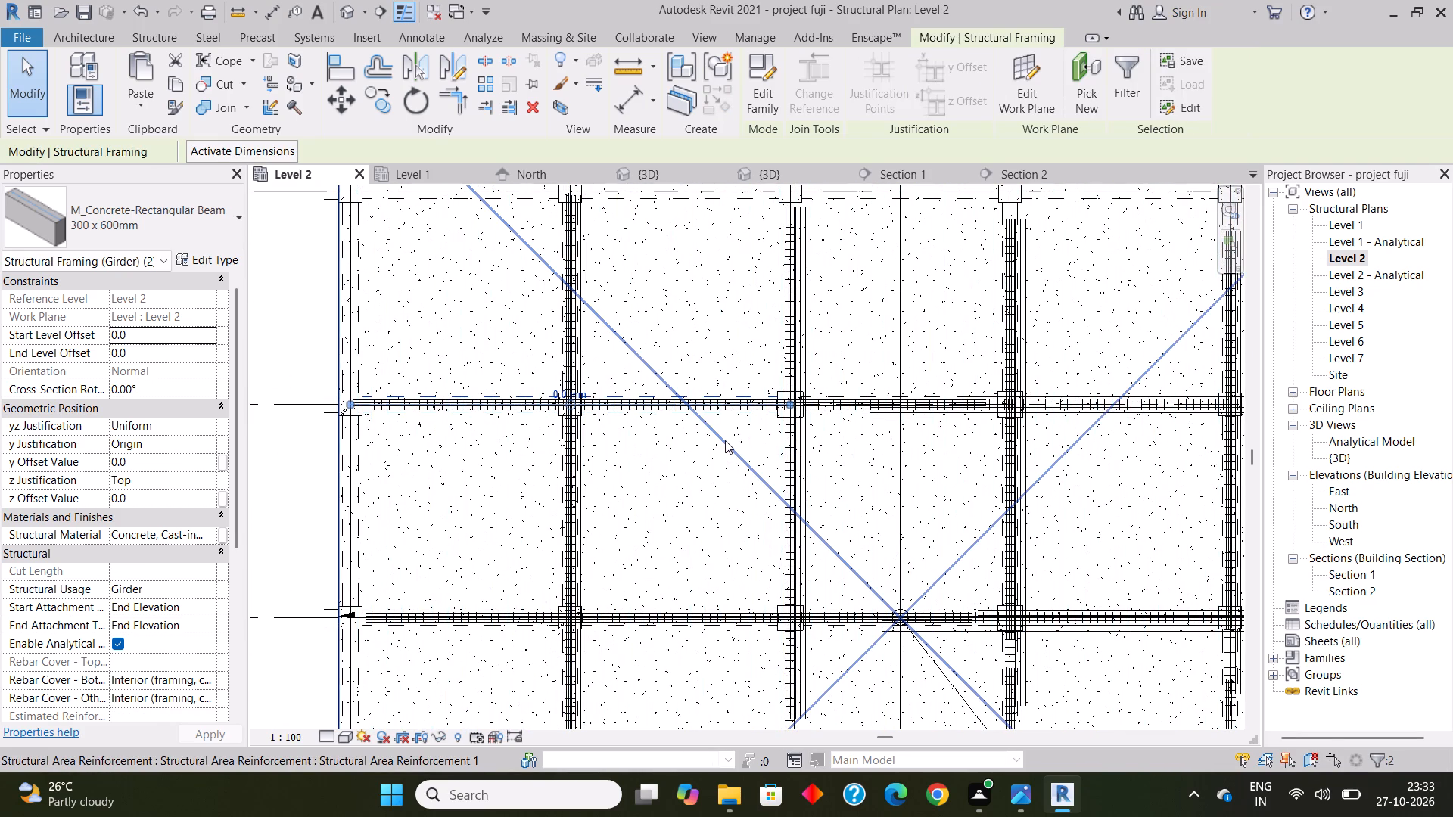
Temporarily hide the slab's structural area reinforcement in the Level 2 plan.
{"action": "left_click", "coordinate": [725, 440]}
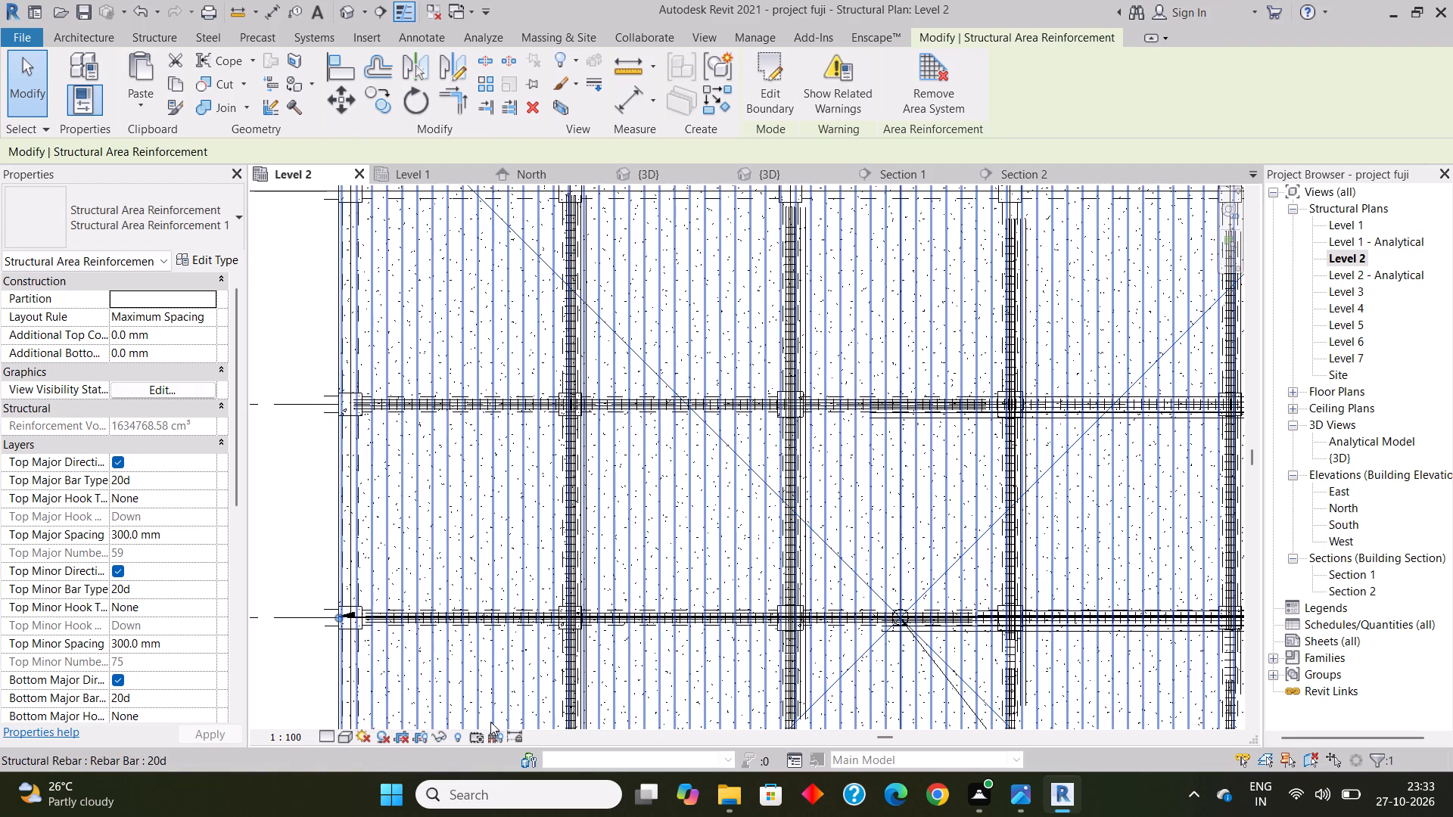
{"action": "left_click", "coordinate": [443, 738]}
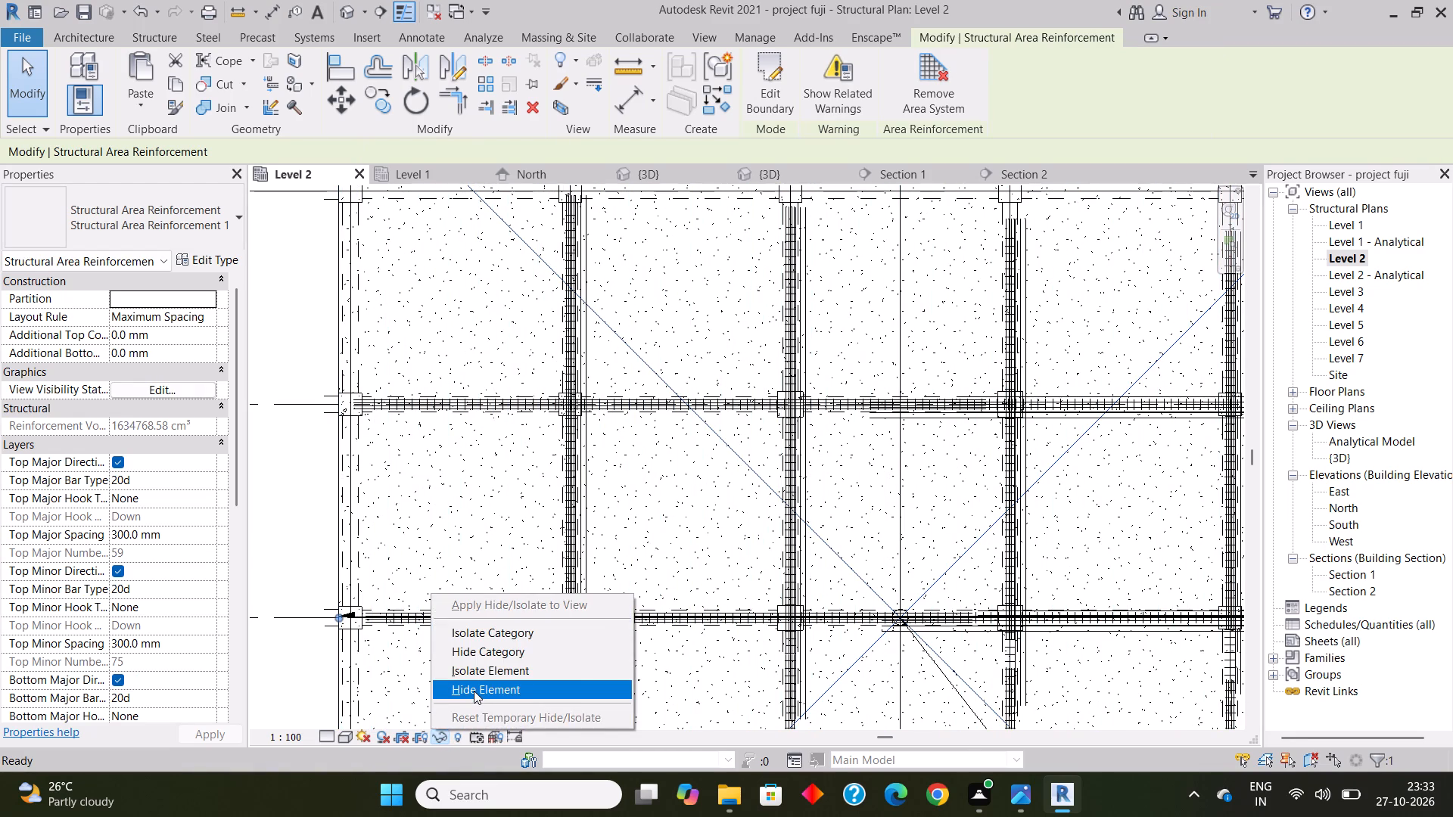
{"action": "left_click", "coordinate": [474, 691]}
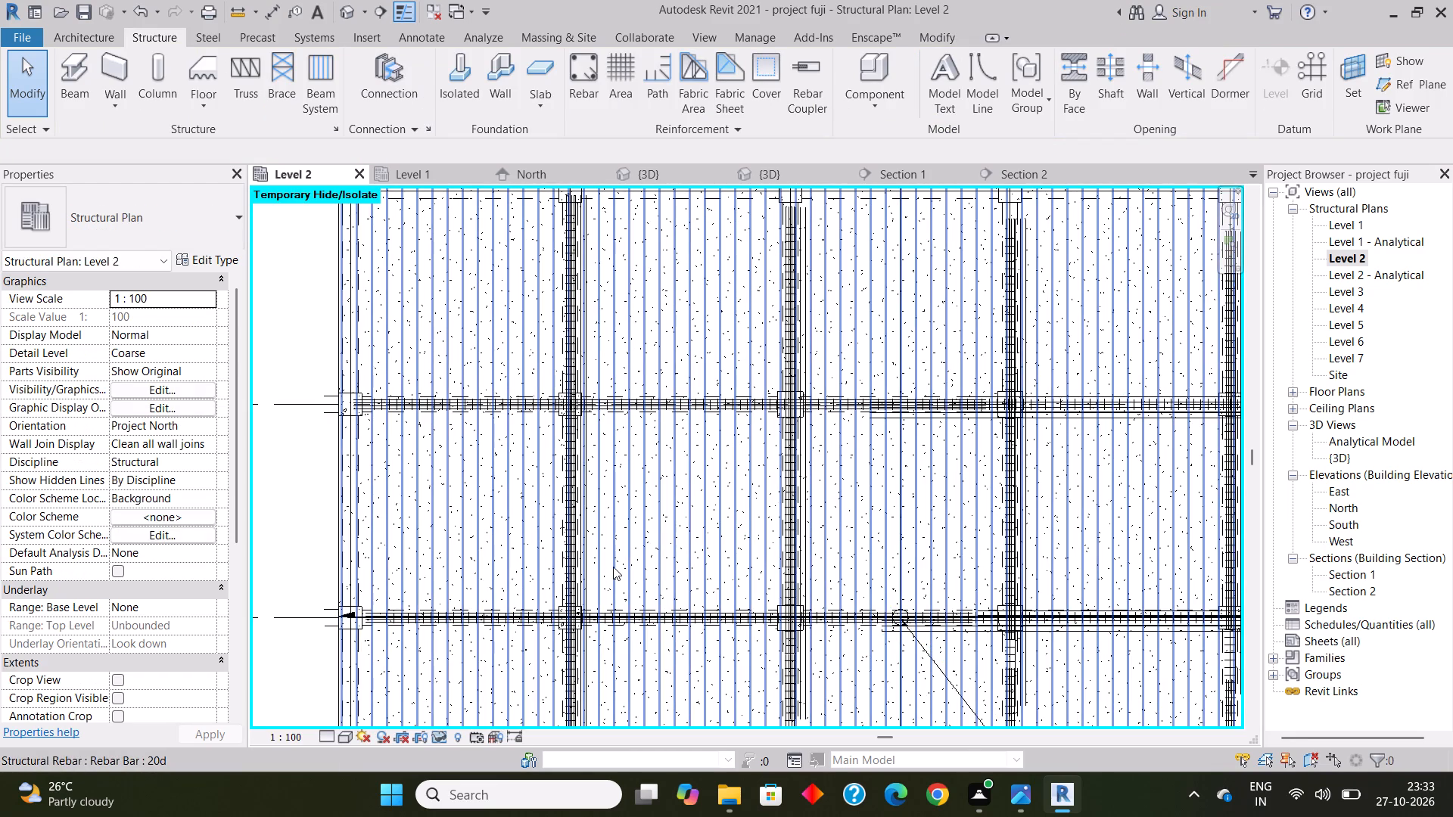
Temporarily hide four of the overlapping 20d slab rebar sets, alternating between the two bar directions, and dismiss the battery notification.
{"action": "left_click", "coordinate": [613, 567]}
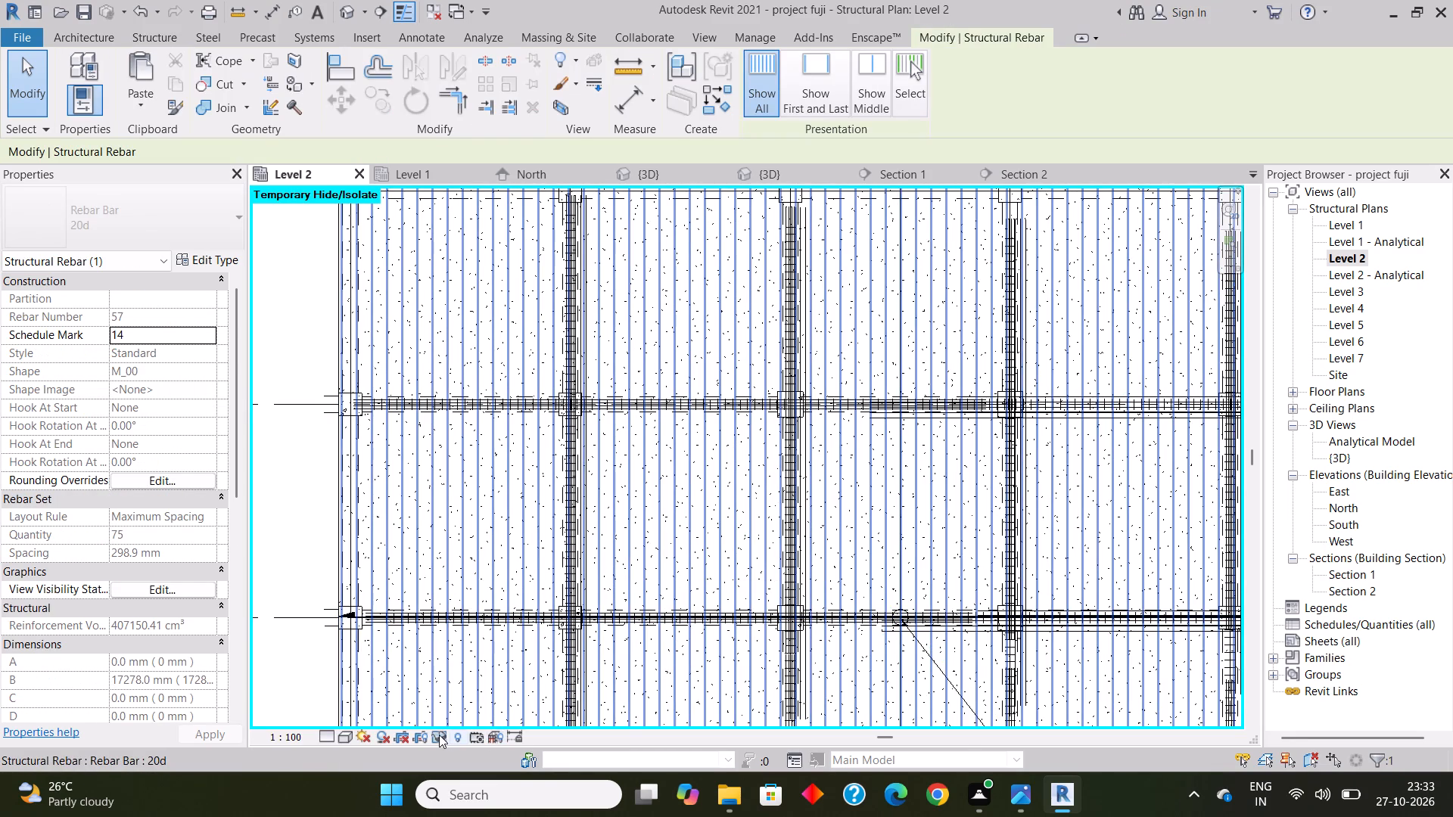
{"action": "left_click", "coordinate": [439, 735]}
{"action": "left_click", "coordinate": [466, 688]}
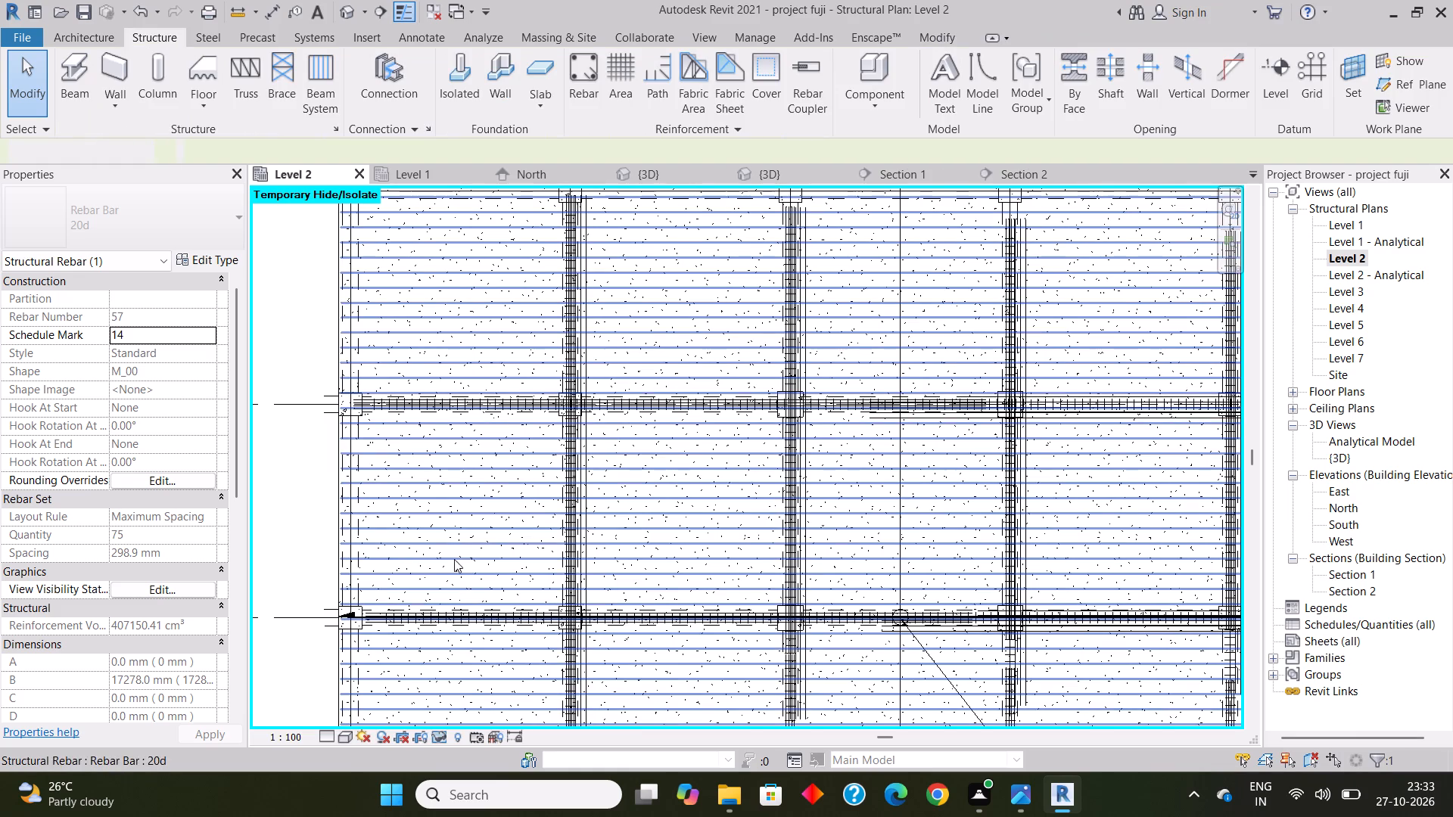
{"action": "left_click", "coordinate": [452, 514]}
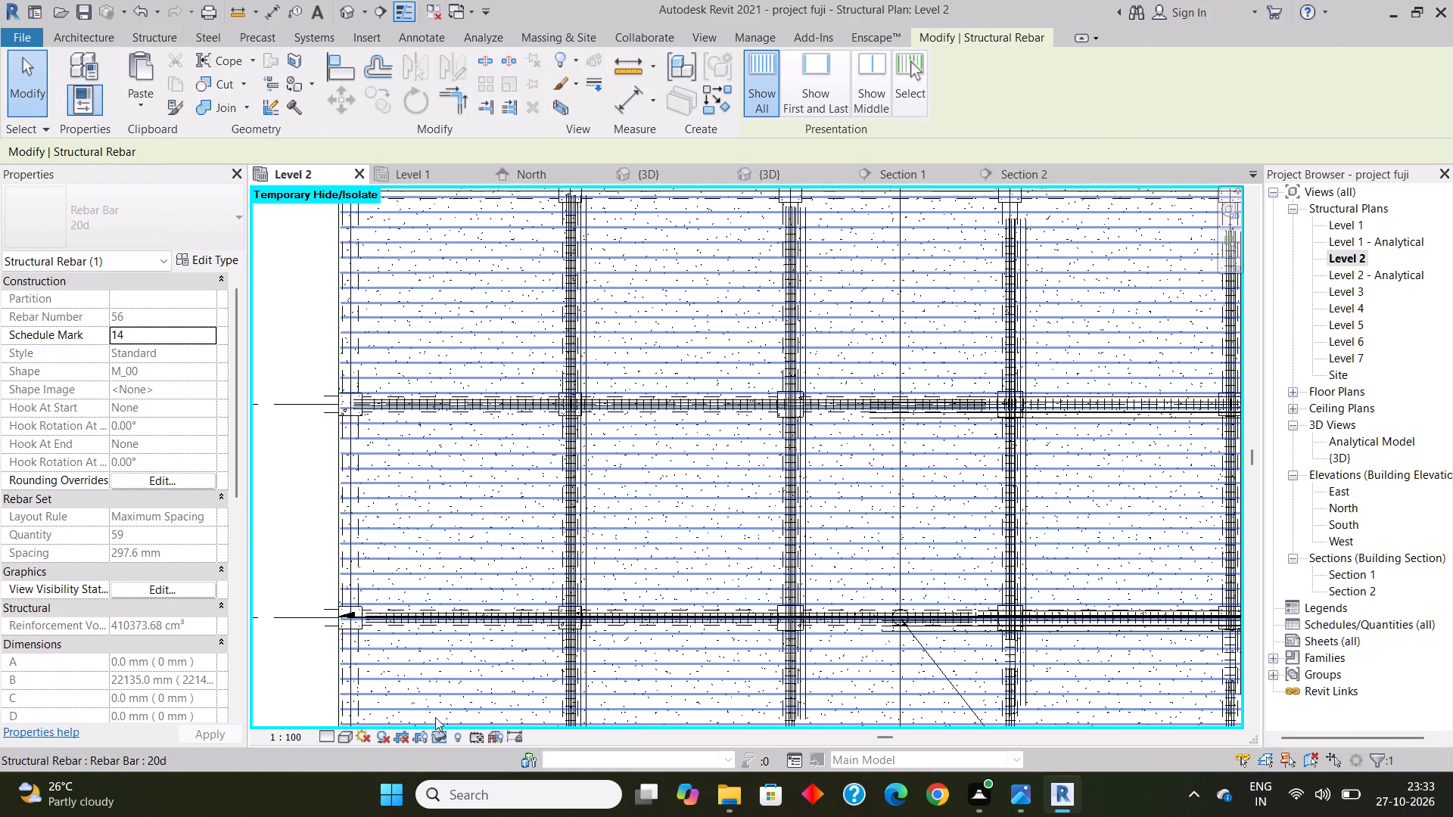
{"action": "left_click", "coordinate": [436, 737]}
{"action": "left_click", "coordinate": [478, 687]}
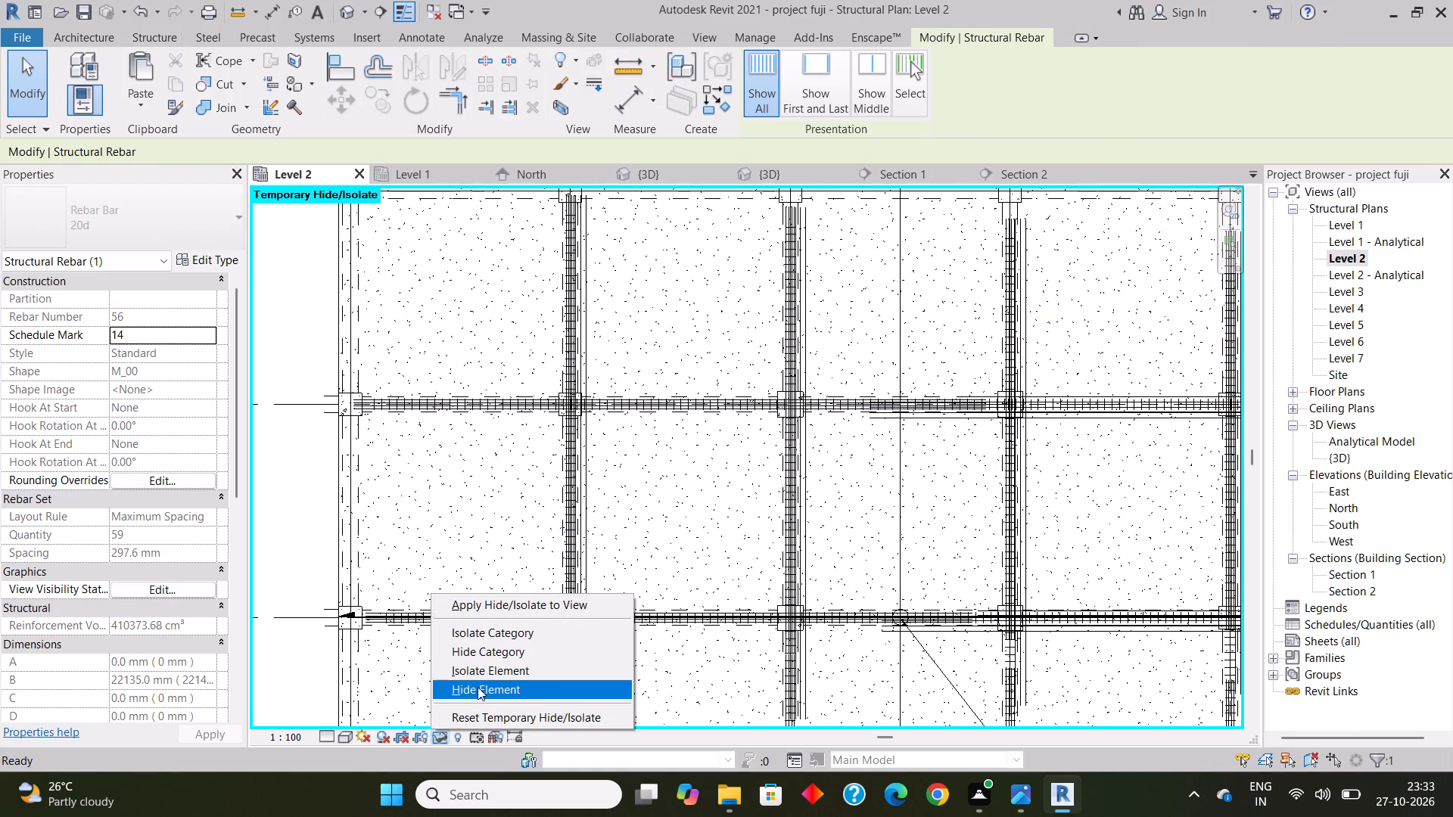
{"action": "left_click", "coordinate": [465, 562]}
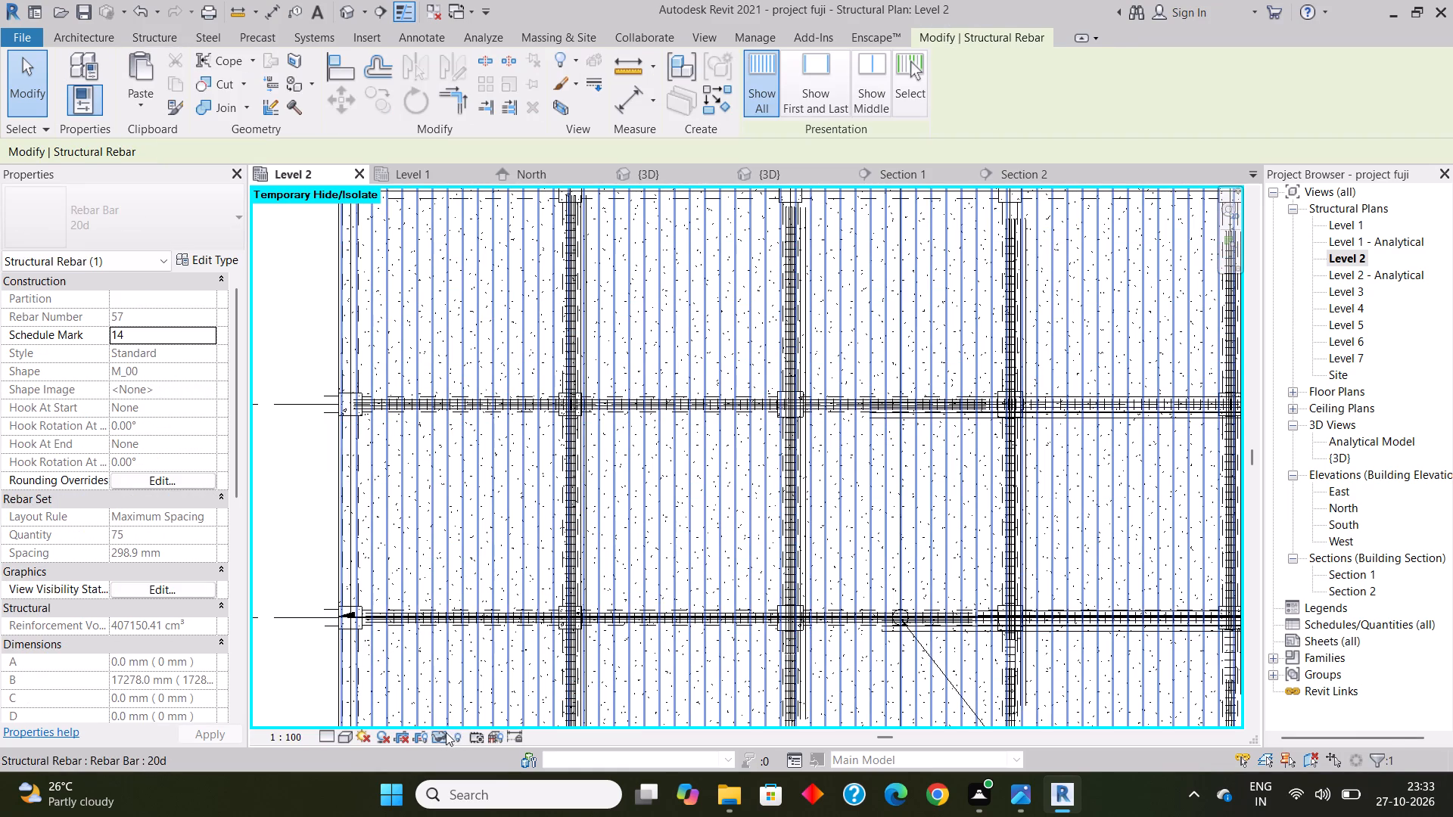
{"action": "left_click", "coordinate": [442, 734]}
{"action": "left_click", "coordinate": [493, 690]}
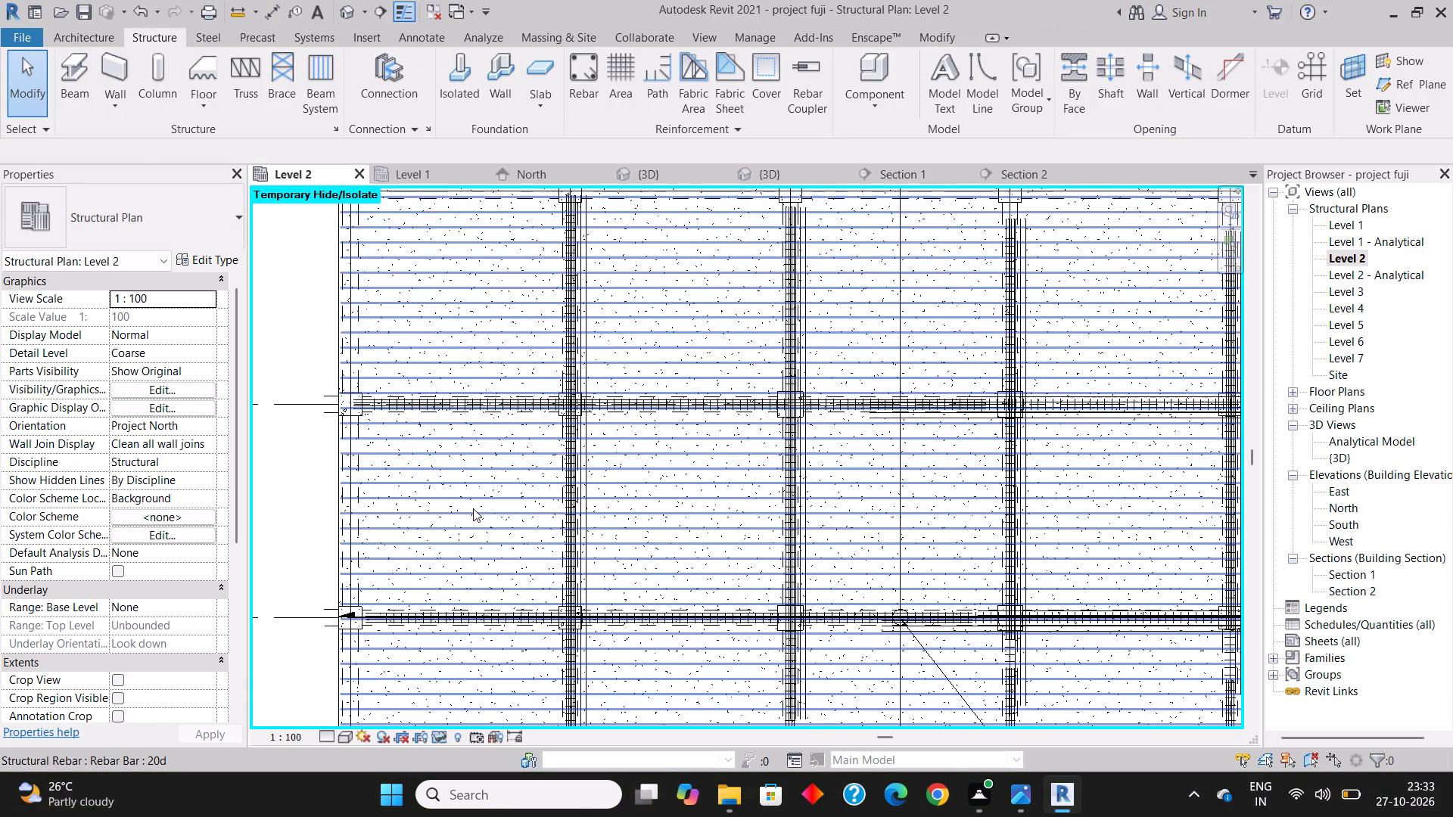
{"action": "left_click", "coordinate": [474, 503]}
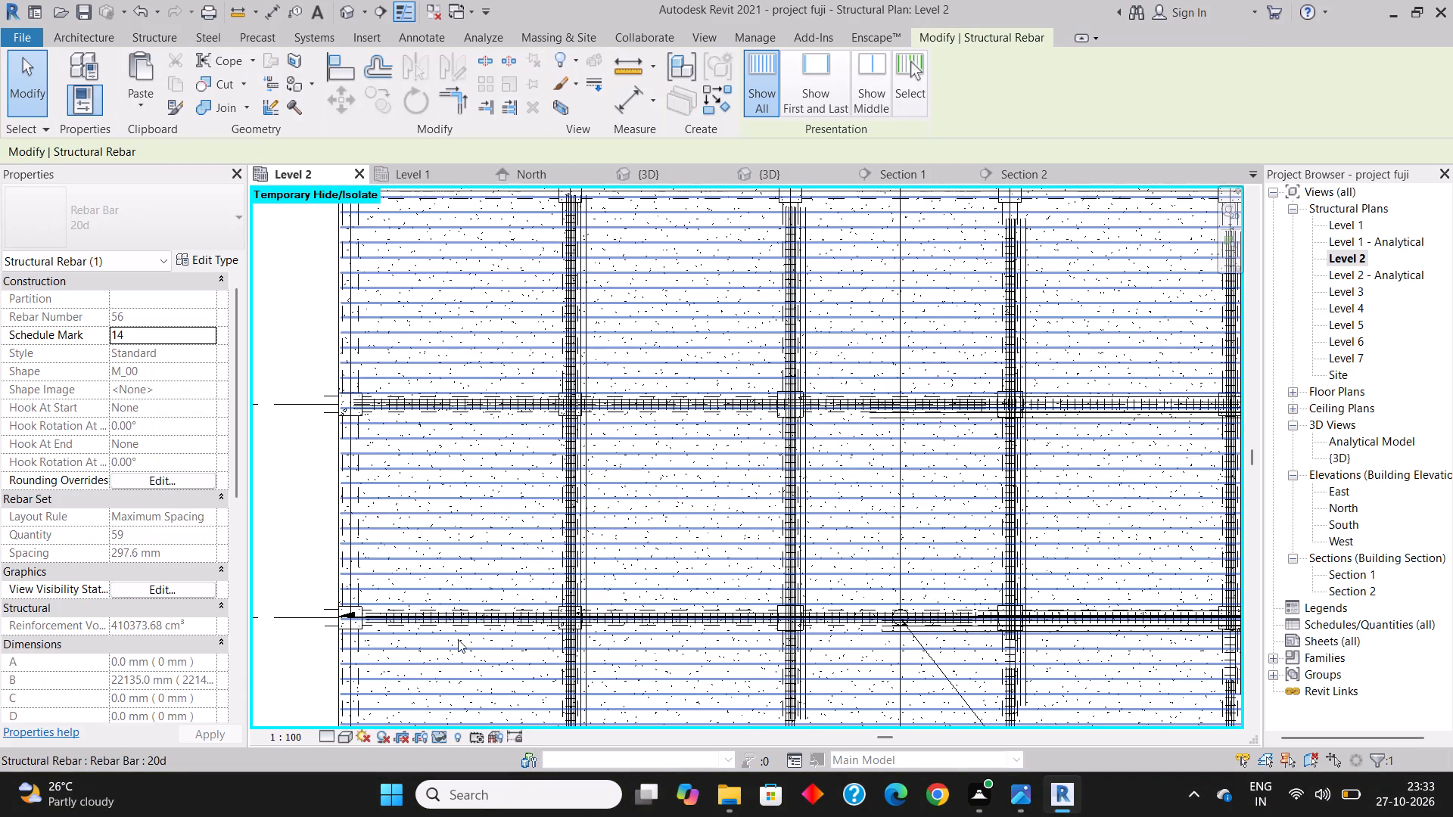
{"action": "left_click", "coordinate": [443, 735]}
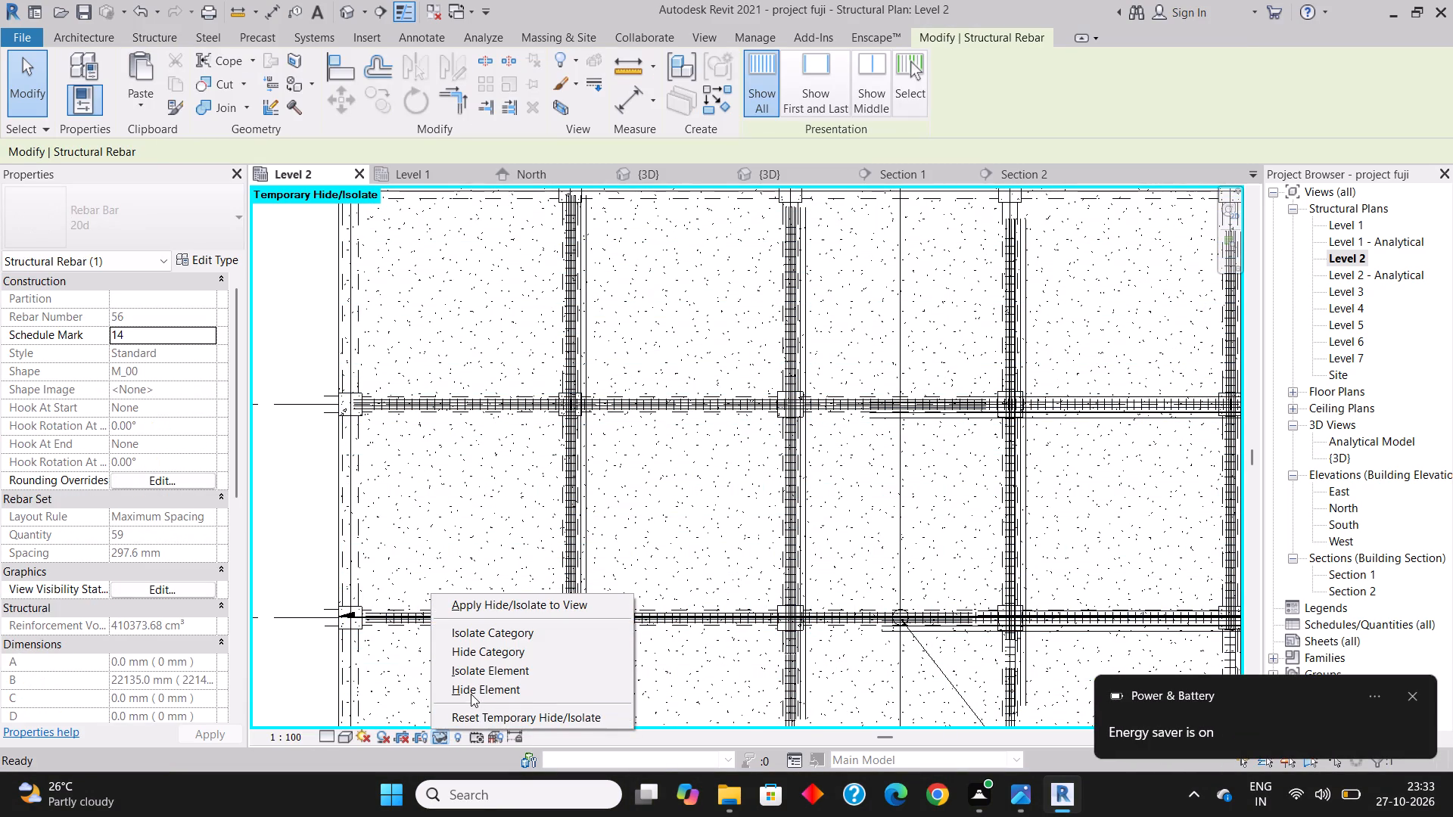
{"action": "left_click", "coordinate": [471, 693]}
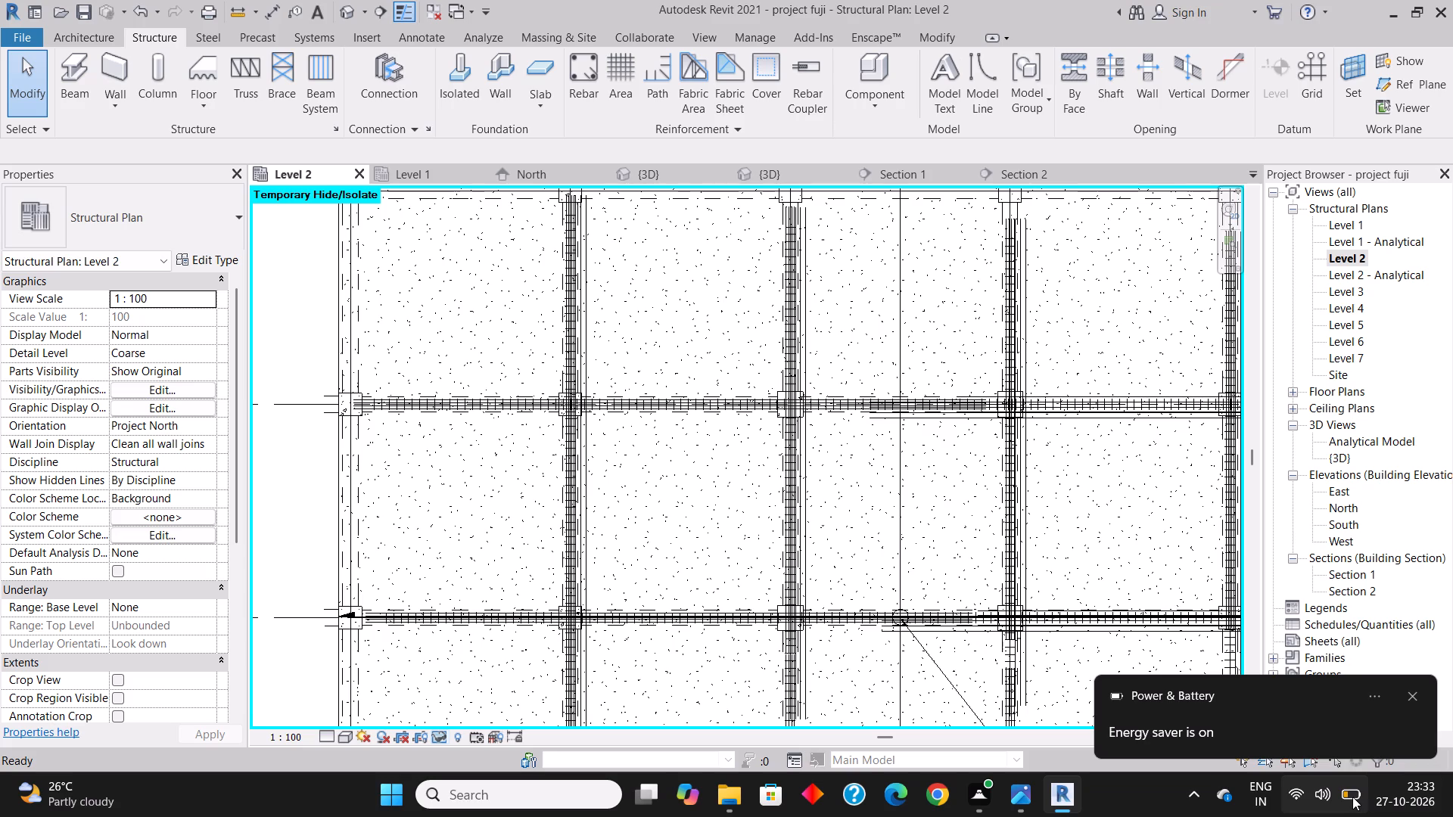
{"action": "left_click", "coordinate": [1412, 696]}
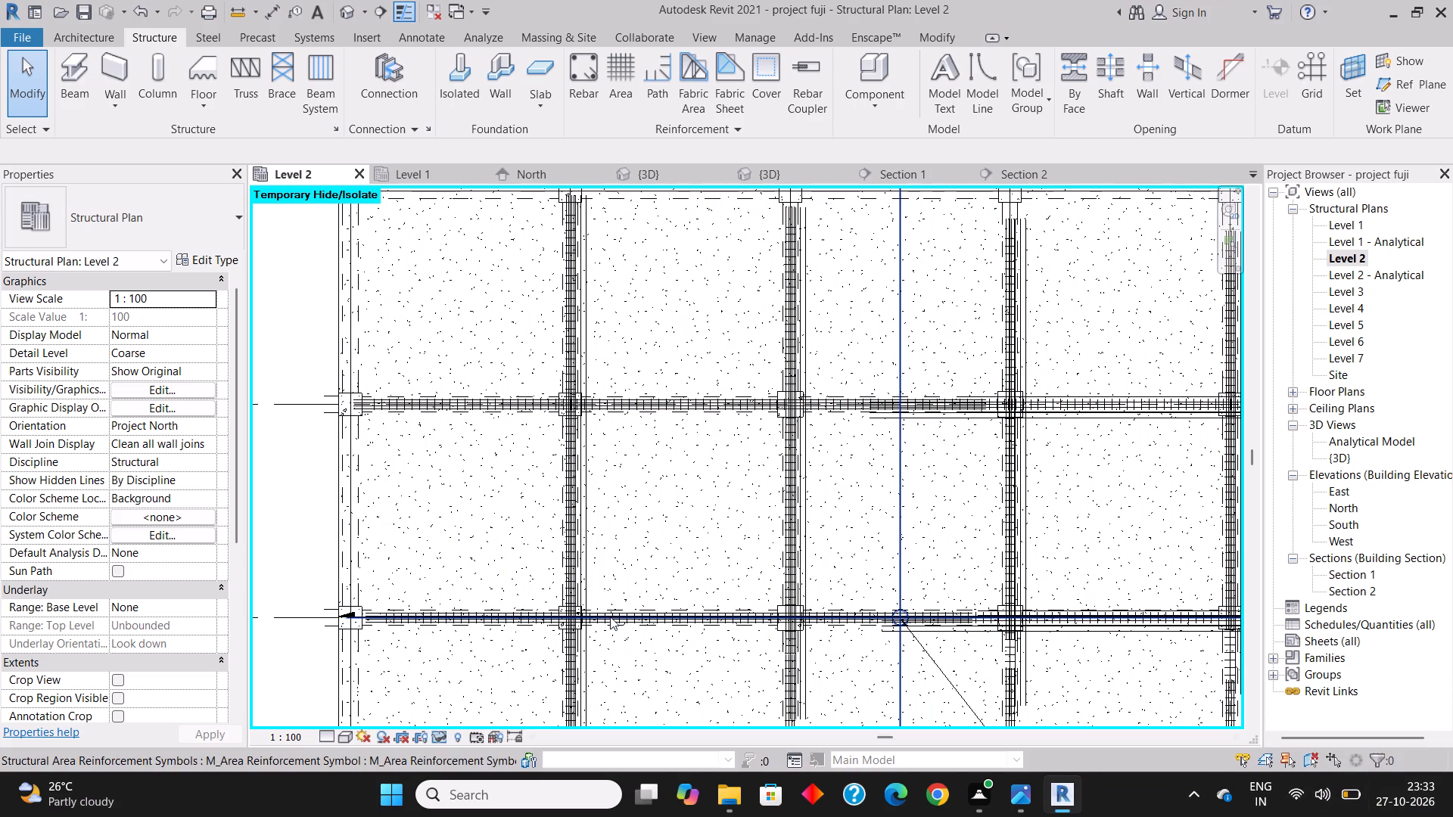
Temporarily hide one more 20d slab rebar set and the remaining area reinforcement whose boundary runs along the slab edge.
{"action": "left_click", "coordinate": [627, 645]}
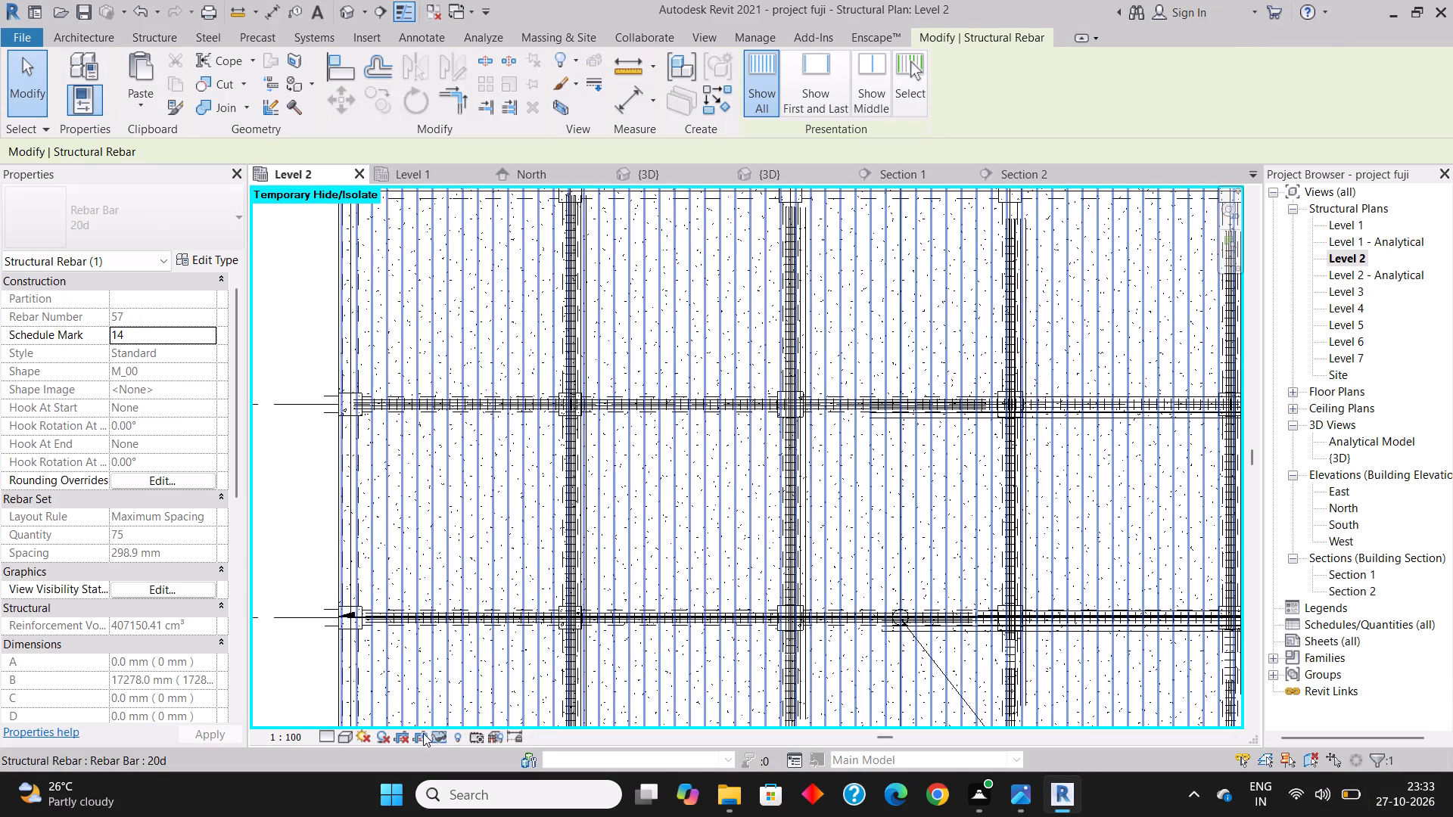
{"action": "left_click", "coordinate": [436, 735]}
{"action": "left_click", "coordinate": [472, 690]}
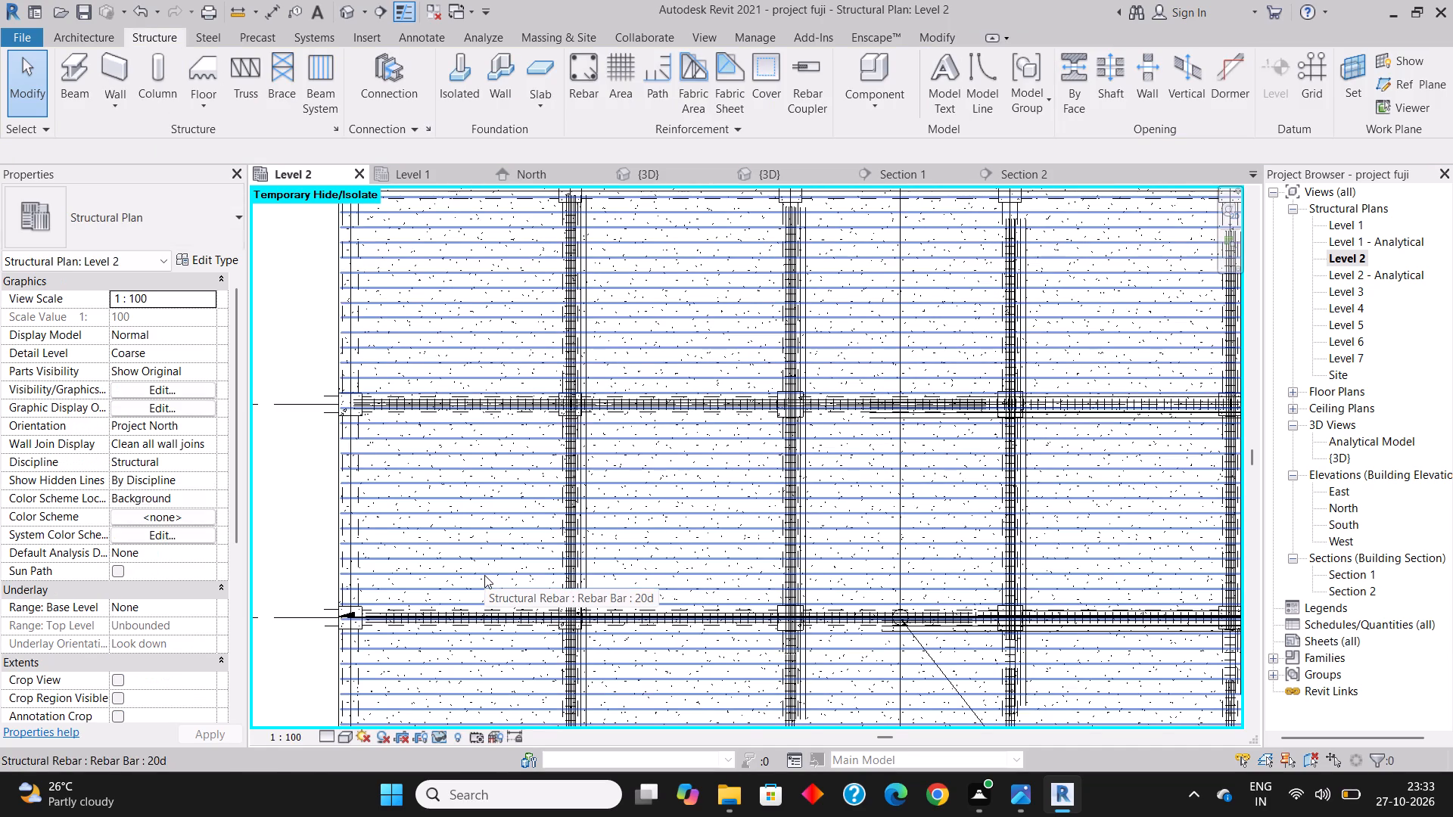
{"action": "left_click", "coordinate": [340, 527]}
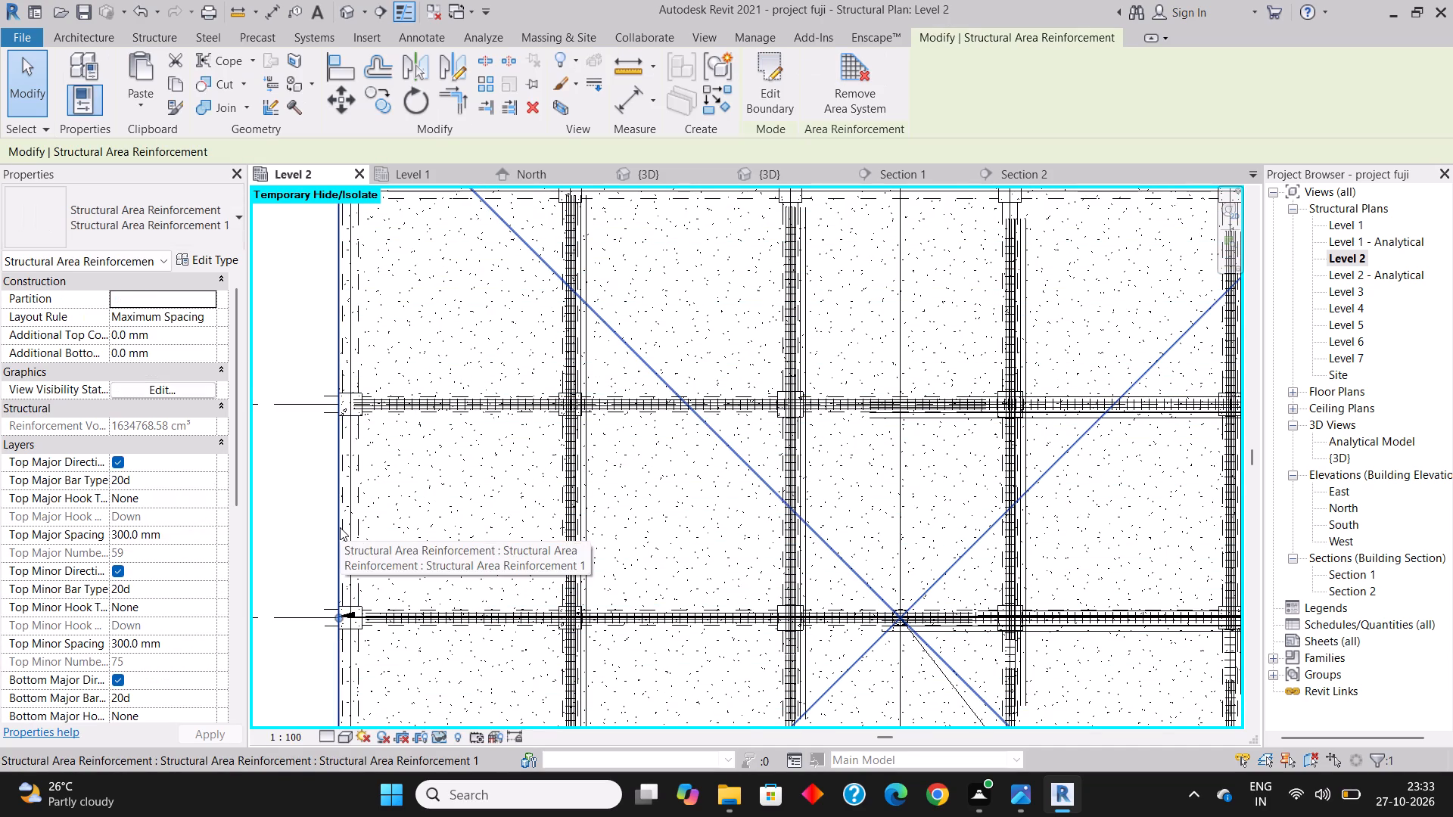
{"action": "left_click", "coordinate": [434, 738]}
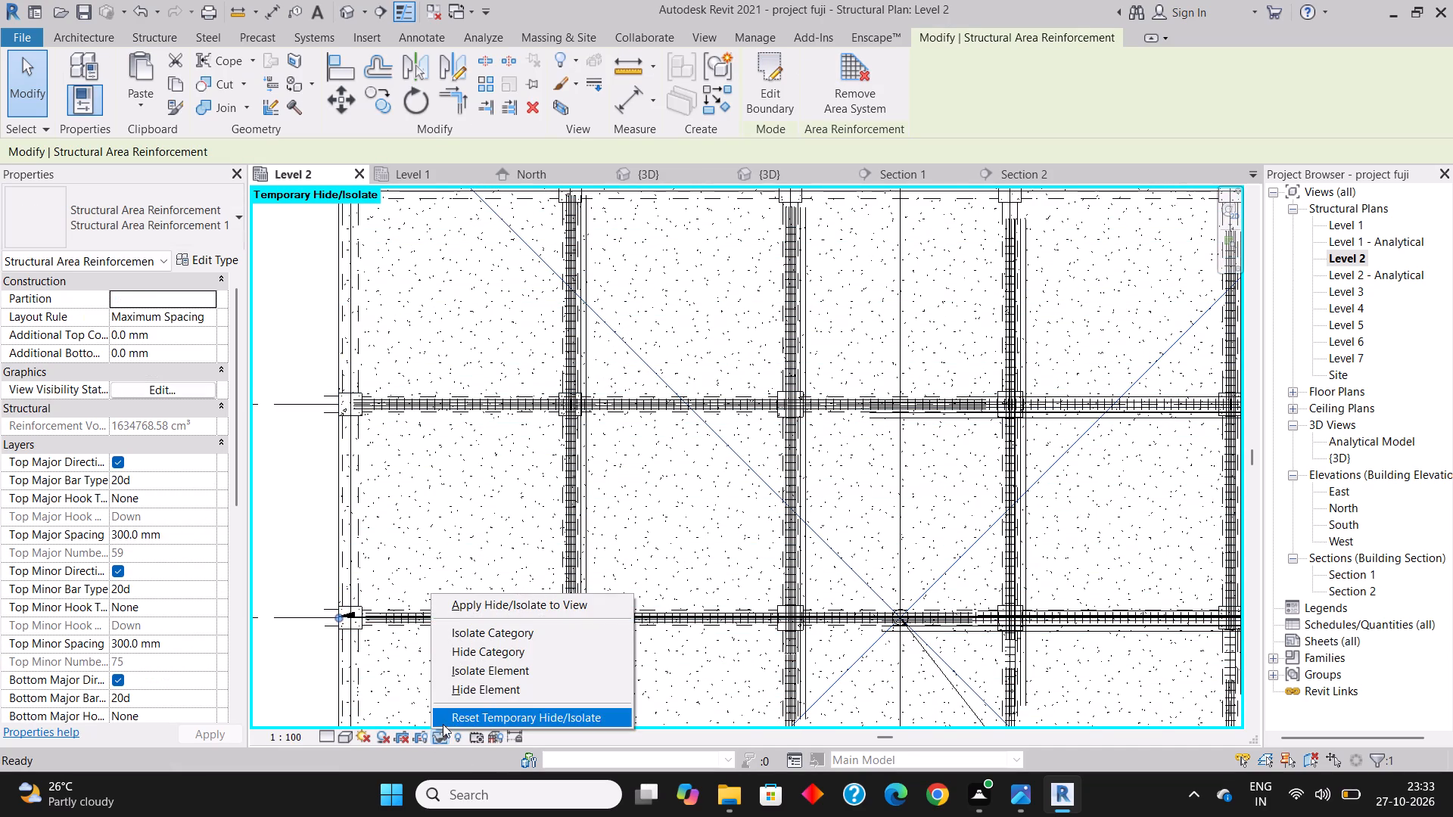
{"action": "left_click", "coordinate": [465, 686]}
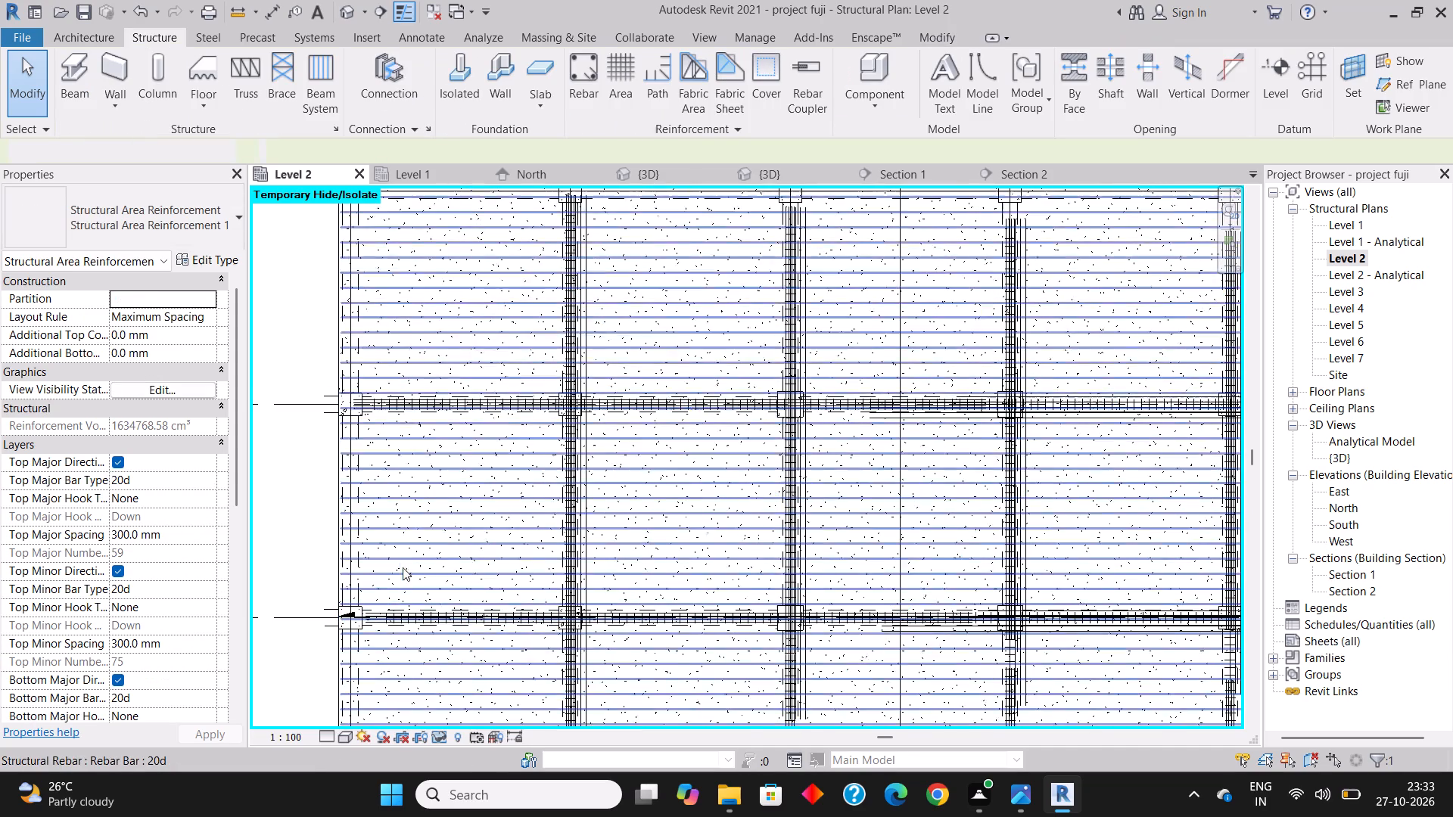
Copy the five 300 x 600mm beams along grid 4 in the Level 2 plan and paste them aligned to Levels 2 through 7.
{"action": "scroll", "coordinate": [314, 540], "scroll_direction": "down", "scroll_amount": 6}
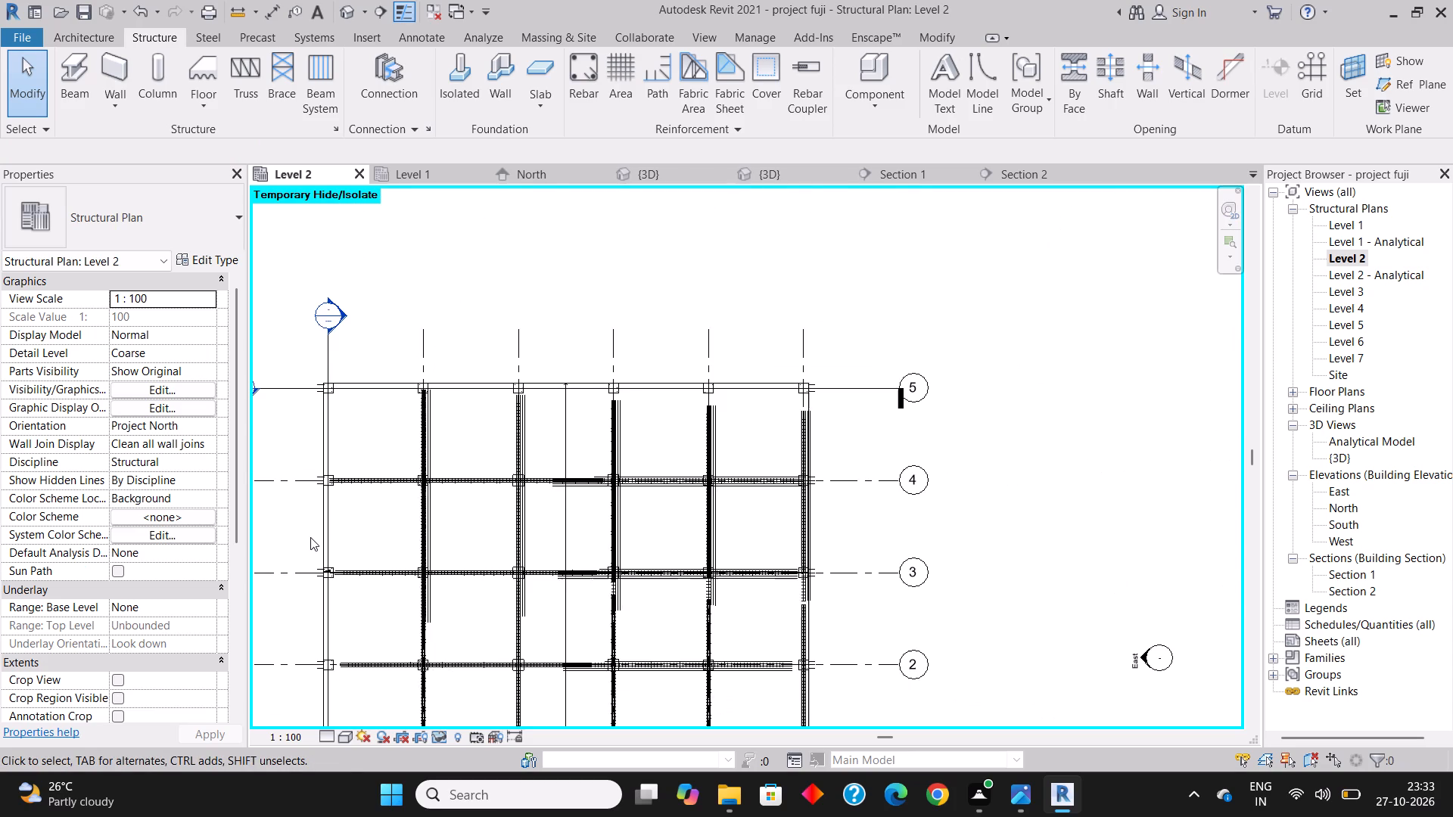
{"action": "middle_click_drag", "start_coordinate": [428, 502], "coordinate": [563, 440]}
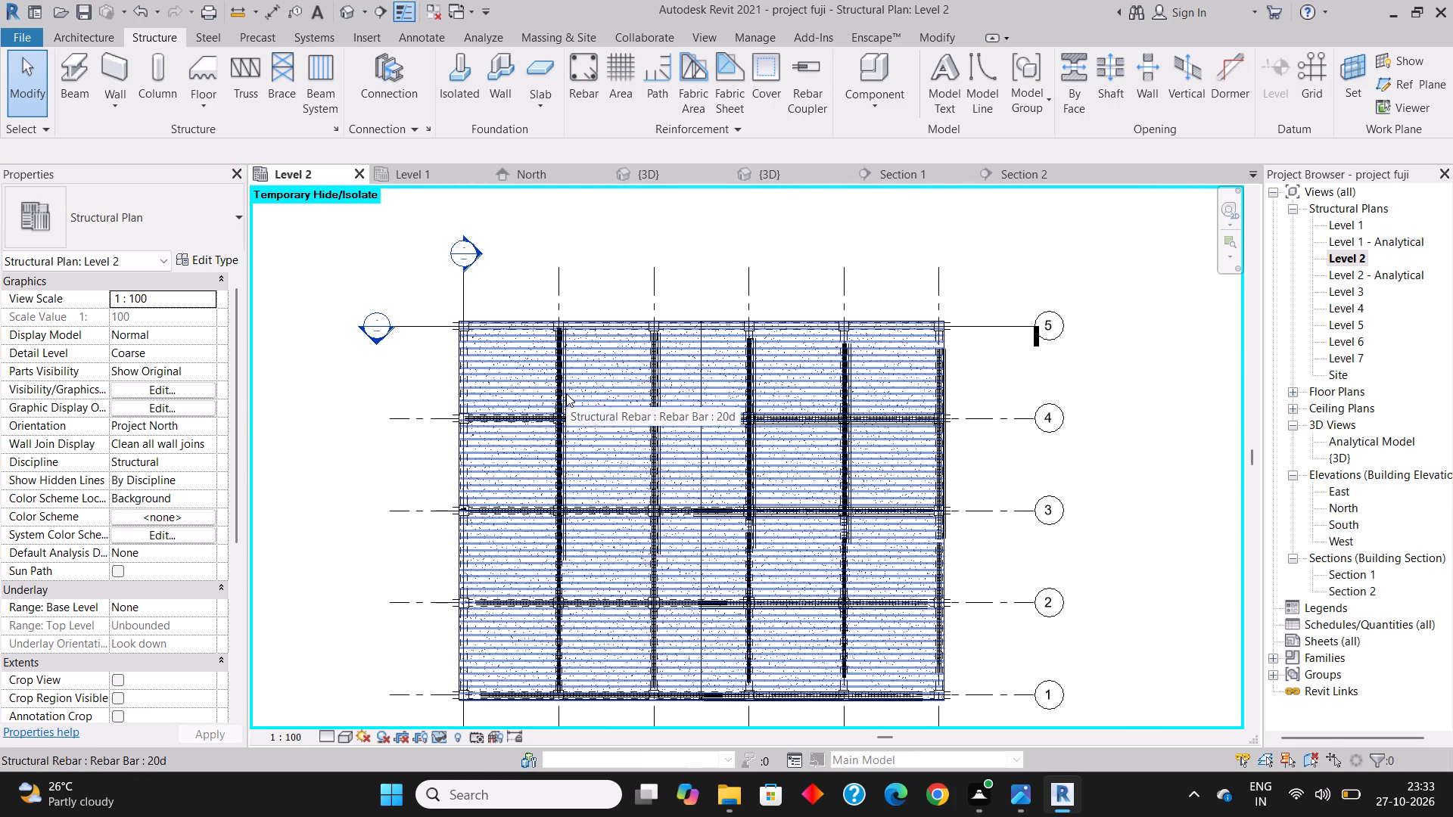
{"action": "scroll", "coordinate": [565, 405], "scroll_direction": "up", "scroll_amount": 6}
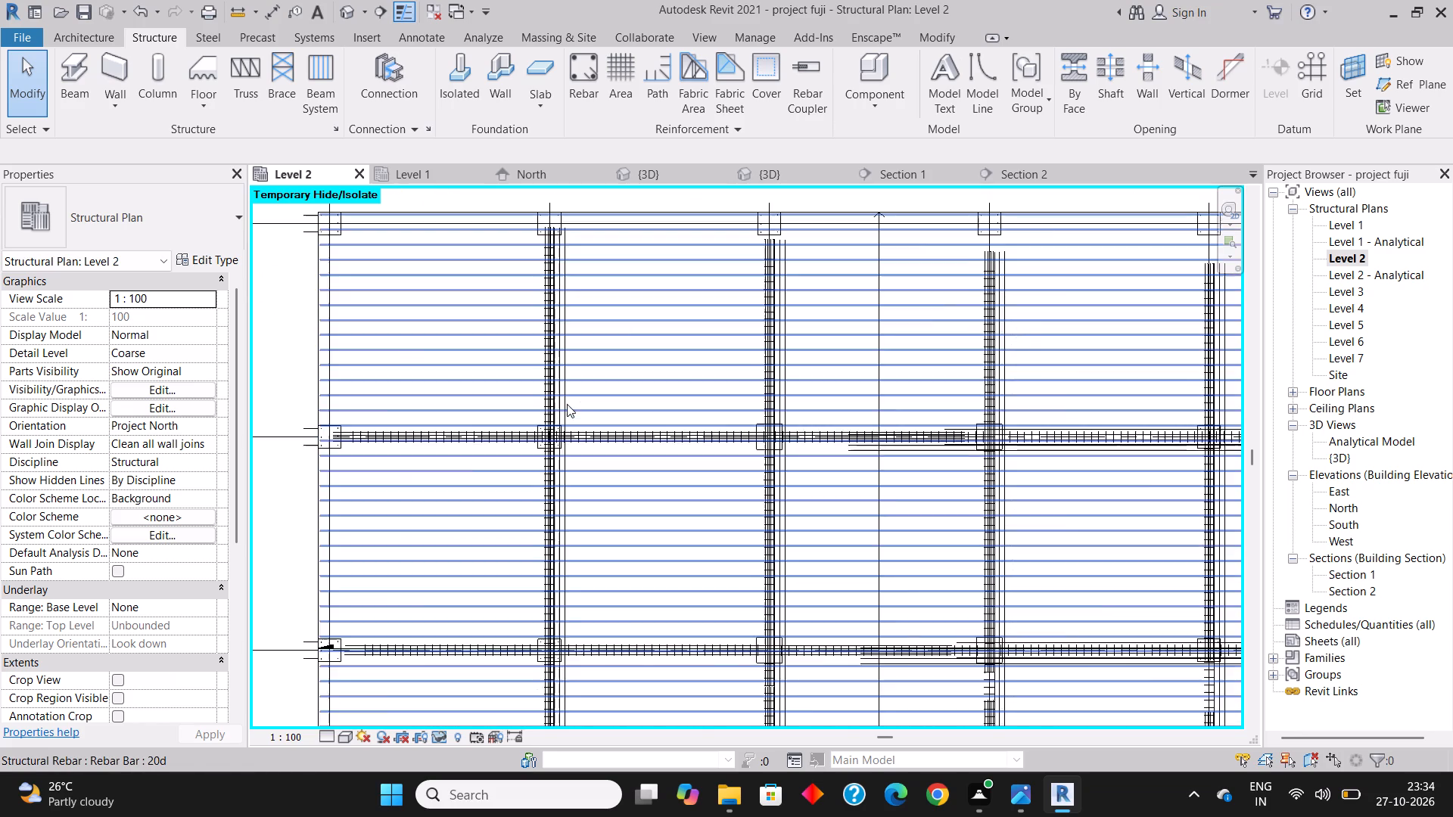
{"action": "scroll", "coordinate": [568, 405], "scroll_direction": "up", "scroll_amount": 12}
{"action": "scroll", "coordinate": [580, 468], "scroll_direction": "up", "scroll_amount": 2}
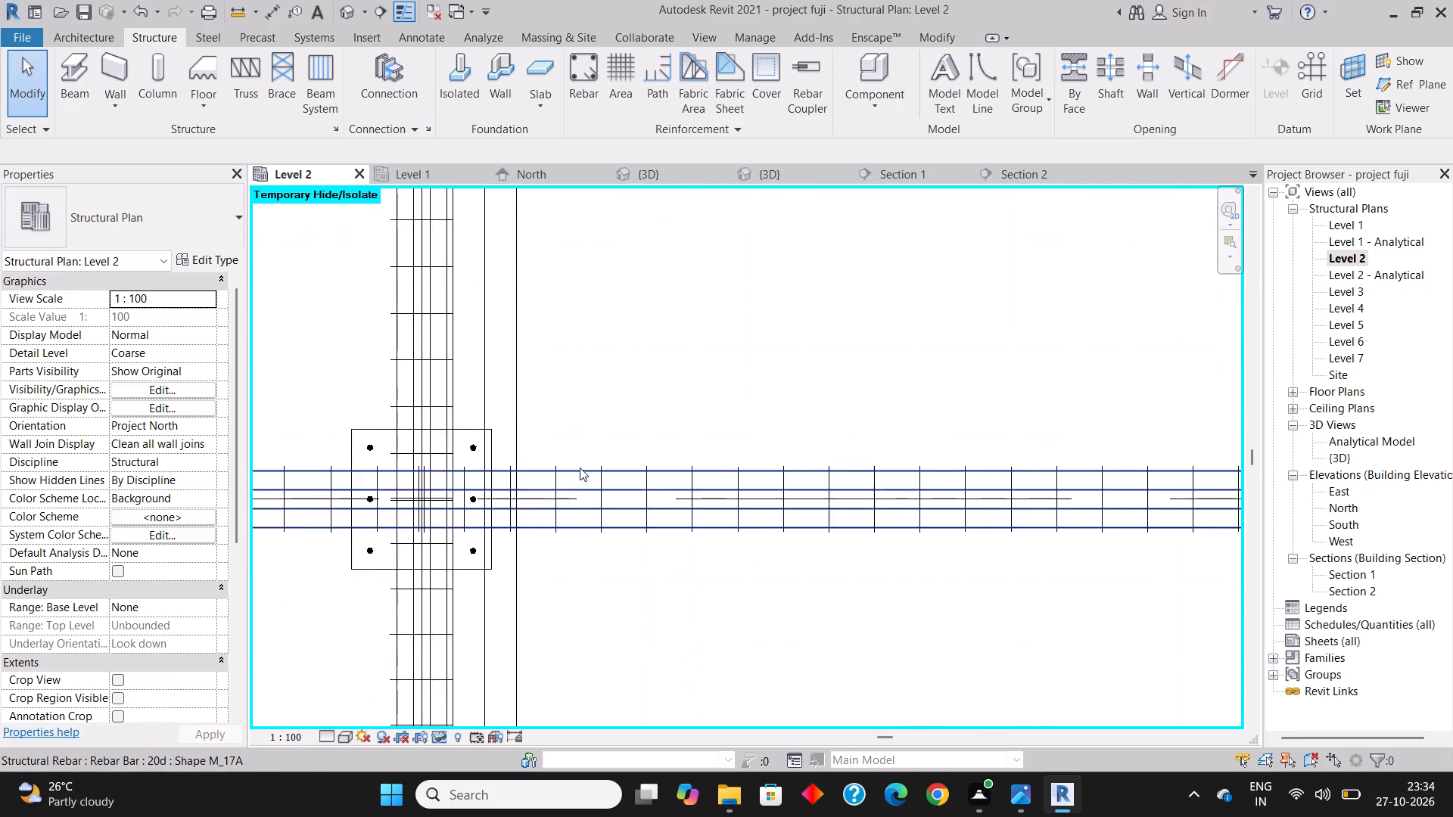
{"action": "left_click", "coordinate": [580, 458]}
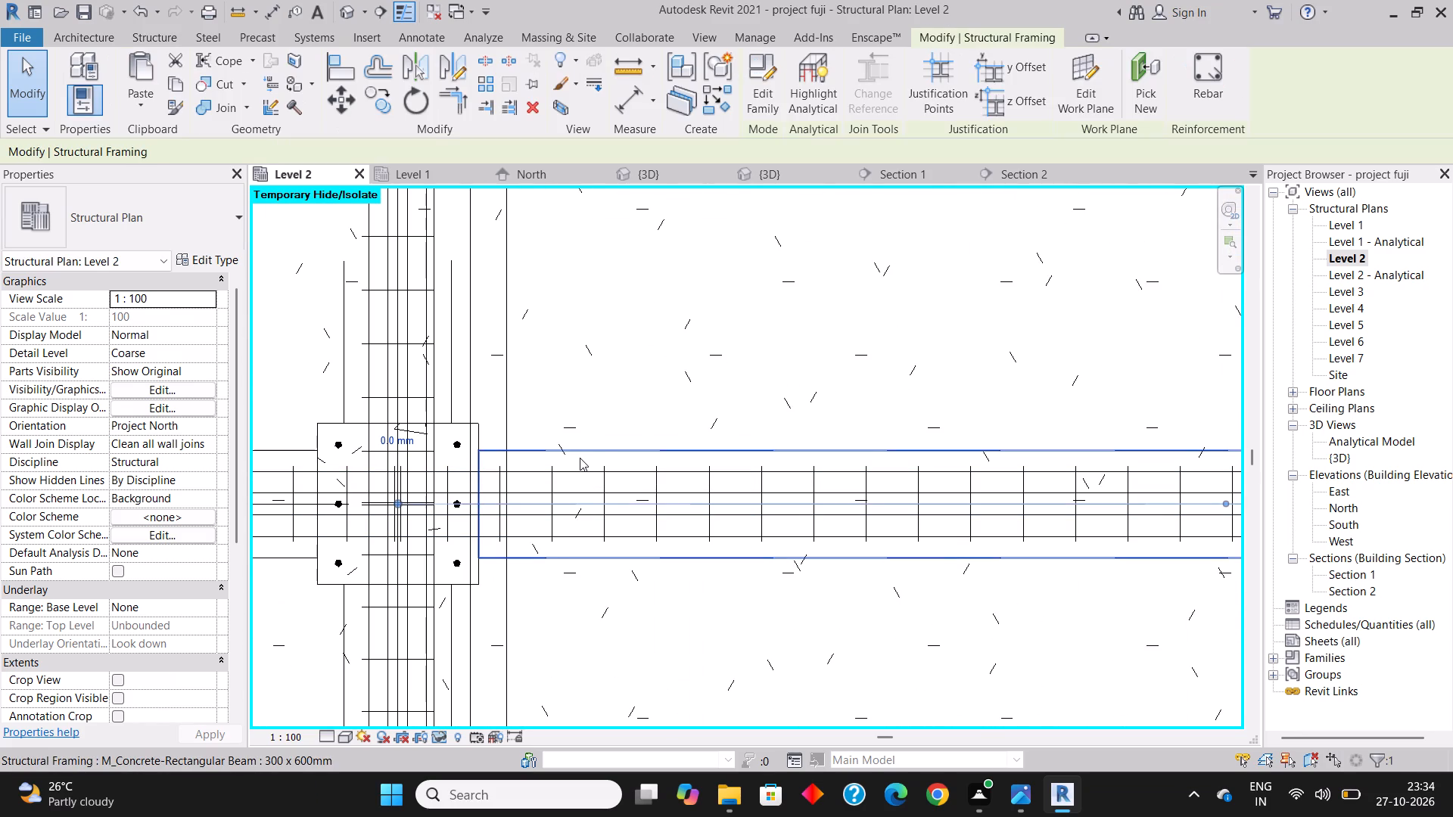
{"action": "middle_click_drag", "start_coordinate": [498, 471], "coordinate": [793, 464]}
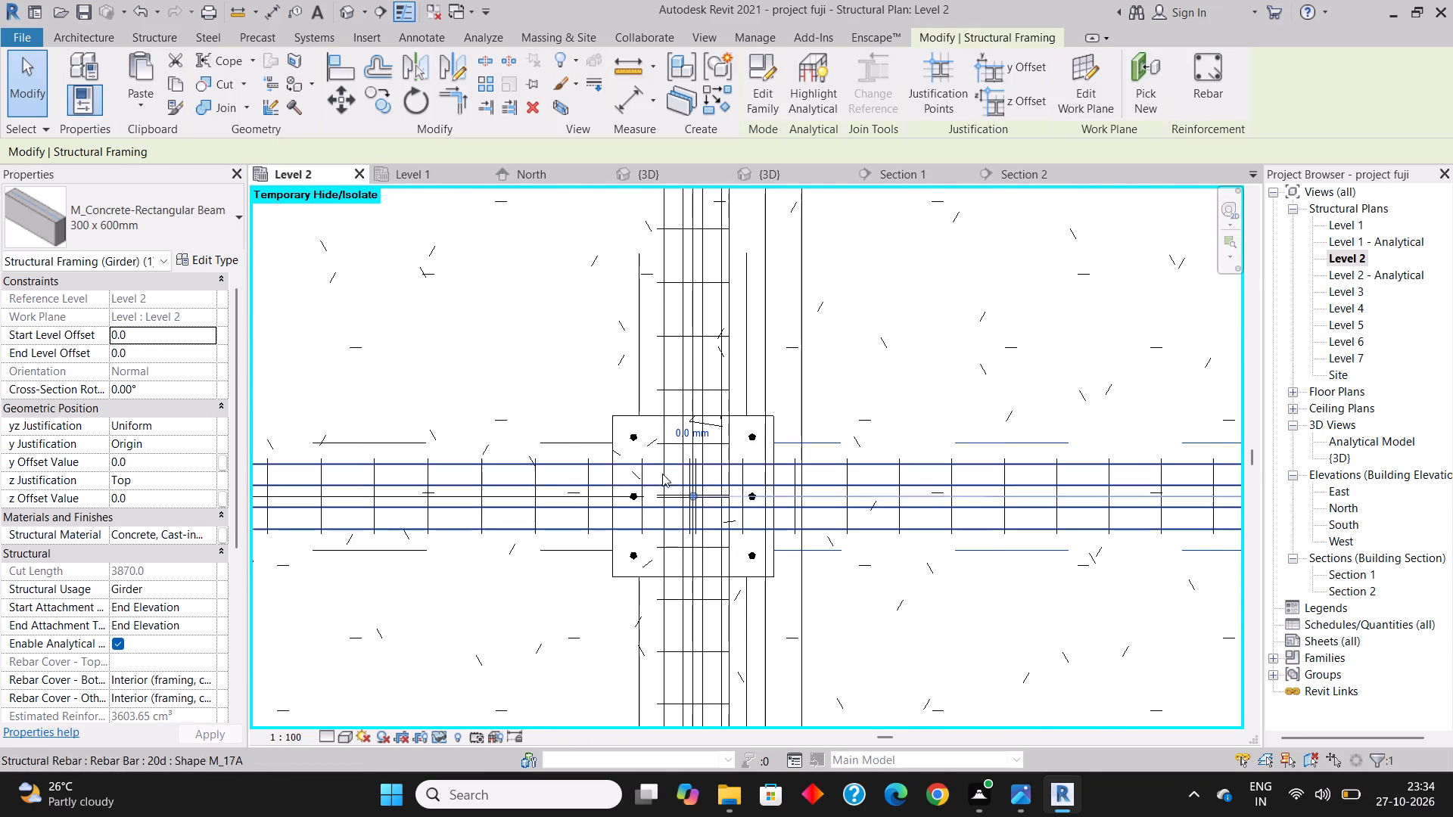
{"action": "left_click", "coordinate": [554, 446], "text": "ctrl"}
{"action": "scroll", "coordinate": [449, 469], "scroll_direction": "down", "scroll_amount": 12}
{"action": "middle_click_drag", "start_coordinate": [696, 495], "coordinate": [549, 507]}
{"action": "scroll", "coordinate": [692, 480], "scroll_direction": "up", "scroll_amount": 7}
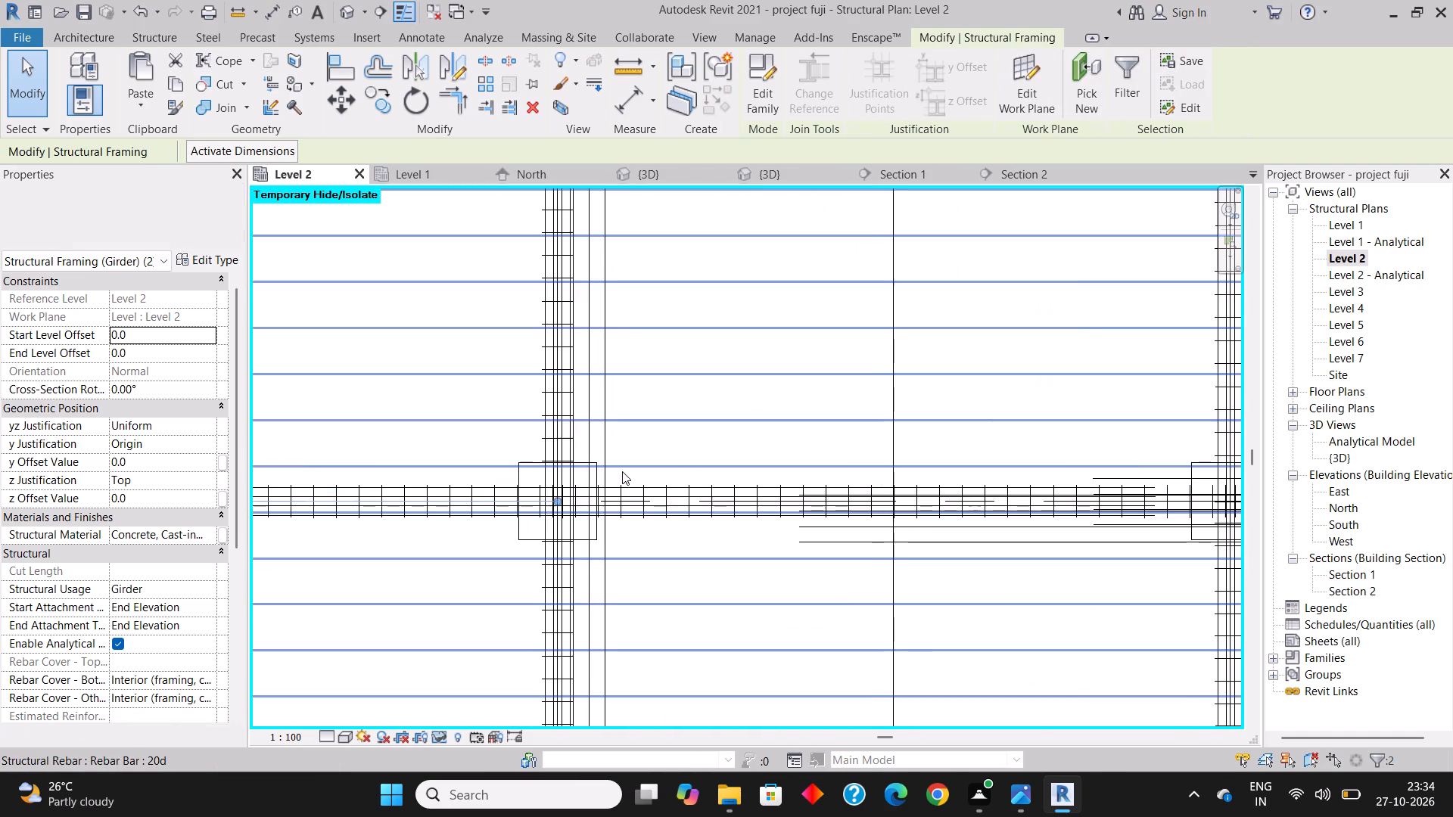
{"action": "scroll", "coordinate": [622, 471], "scroll_direction": "up", "scroll_amount": 6}
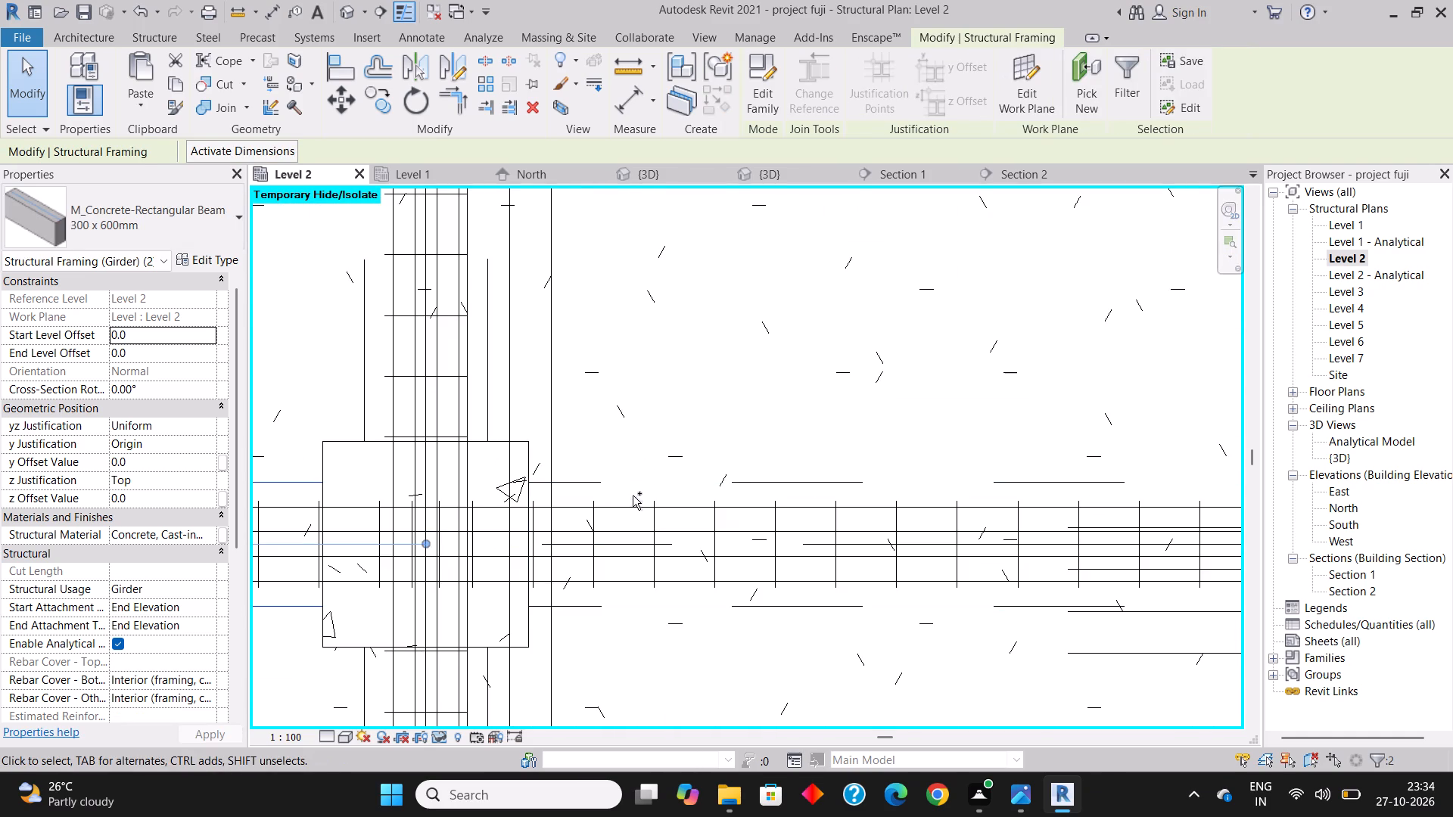
{"action": "left_click", "coordinate": [633, 486], "text": "ctrl"}
{"action": "scroll", "coordinate": [520, 490], "scroll_direction": "down", "scroll_amount": 6}
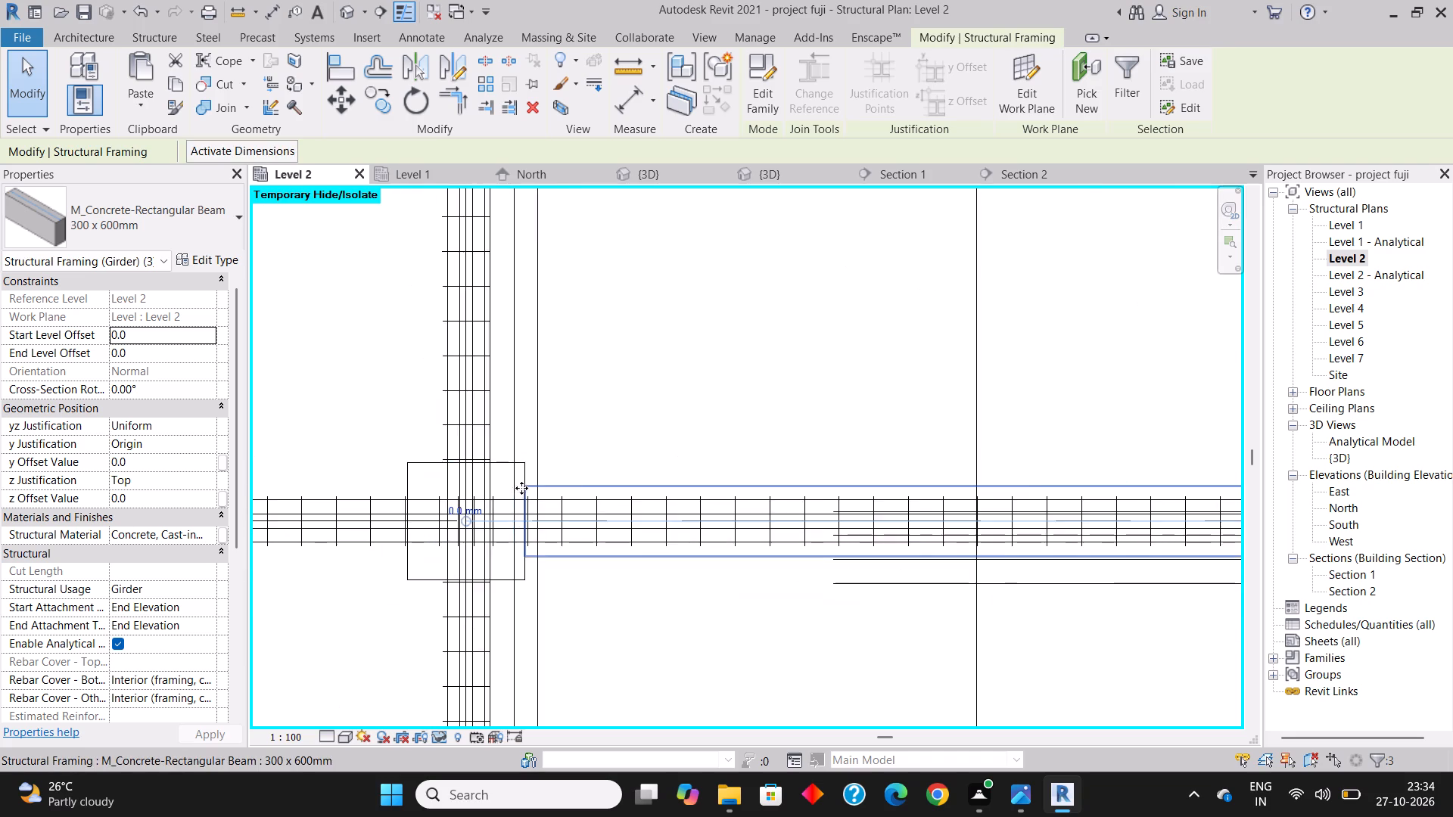
{"action": "scroll", "coordinate": [521, 488], "scroll_direction": "down", "scroll_amount": 9}
{"action": "middle_click_drag", "start_coordinate": [726, 492], "coordinate": [543, 508]}
{"action": "scroll", "coordinate": [619, 515], "scroll_direction": "up", "scroll_amount": 2}
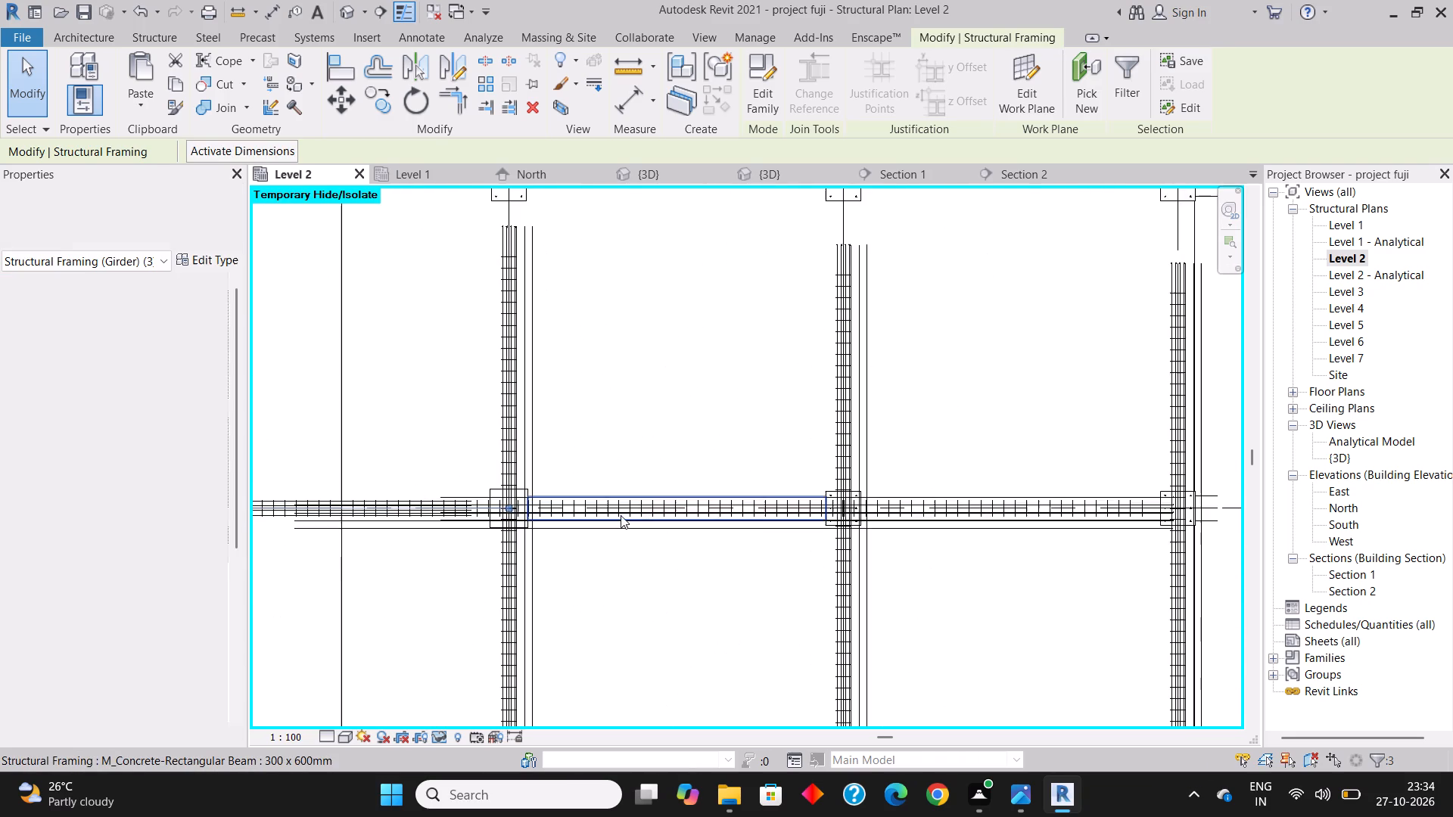
{"action": "scroll", "coordinate": [621, 515], "scroll_direction": "up", "scroll_amount": 7}
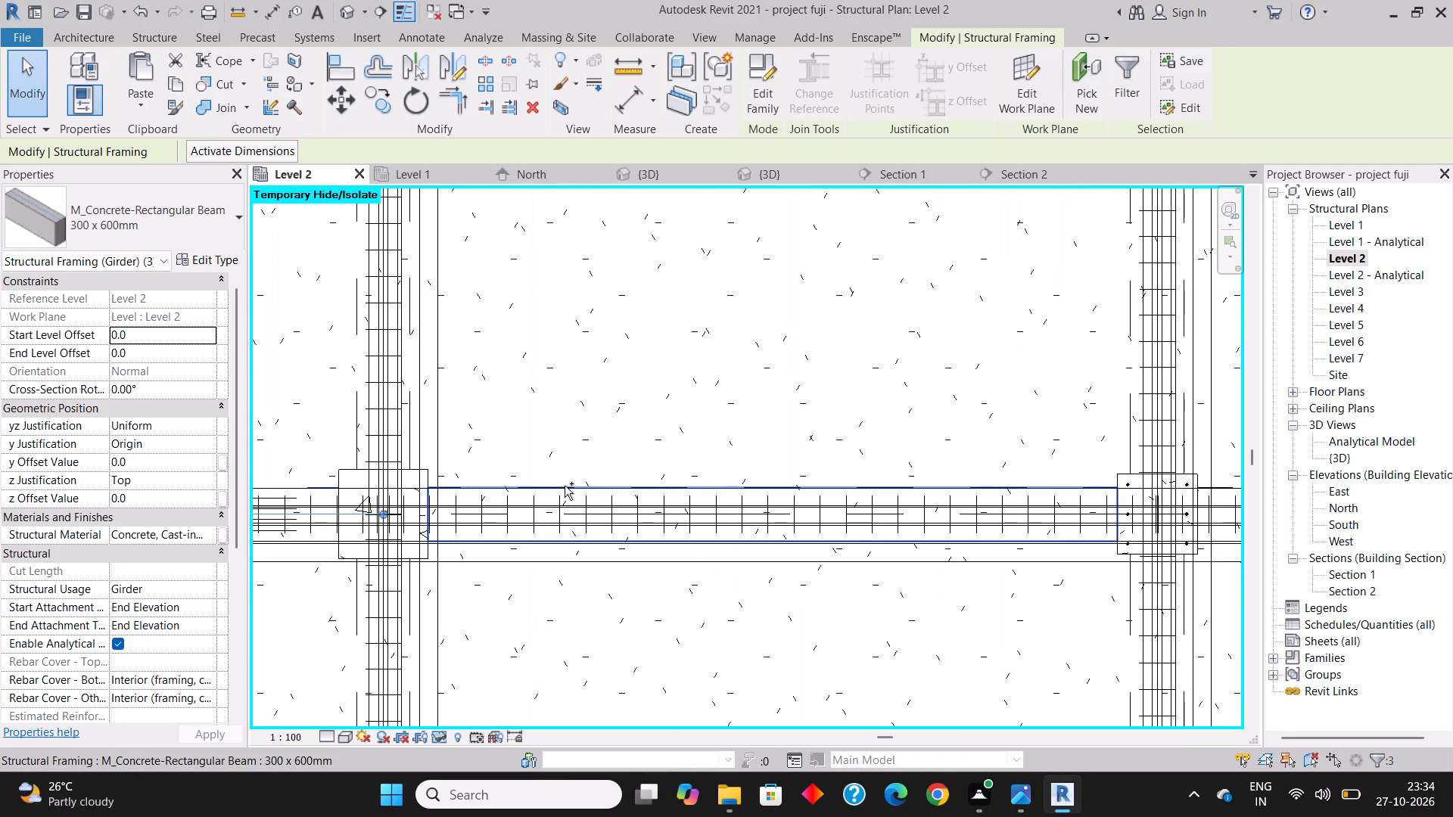
{"action": "left_click", "coordinate": [565, 486], "text": "ctrl"}
{"action": "scroll", "coordinate": [499, 535], "scroll_direction": "down", "scroll_amount": 9}
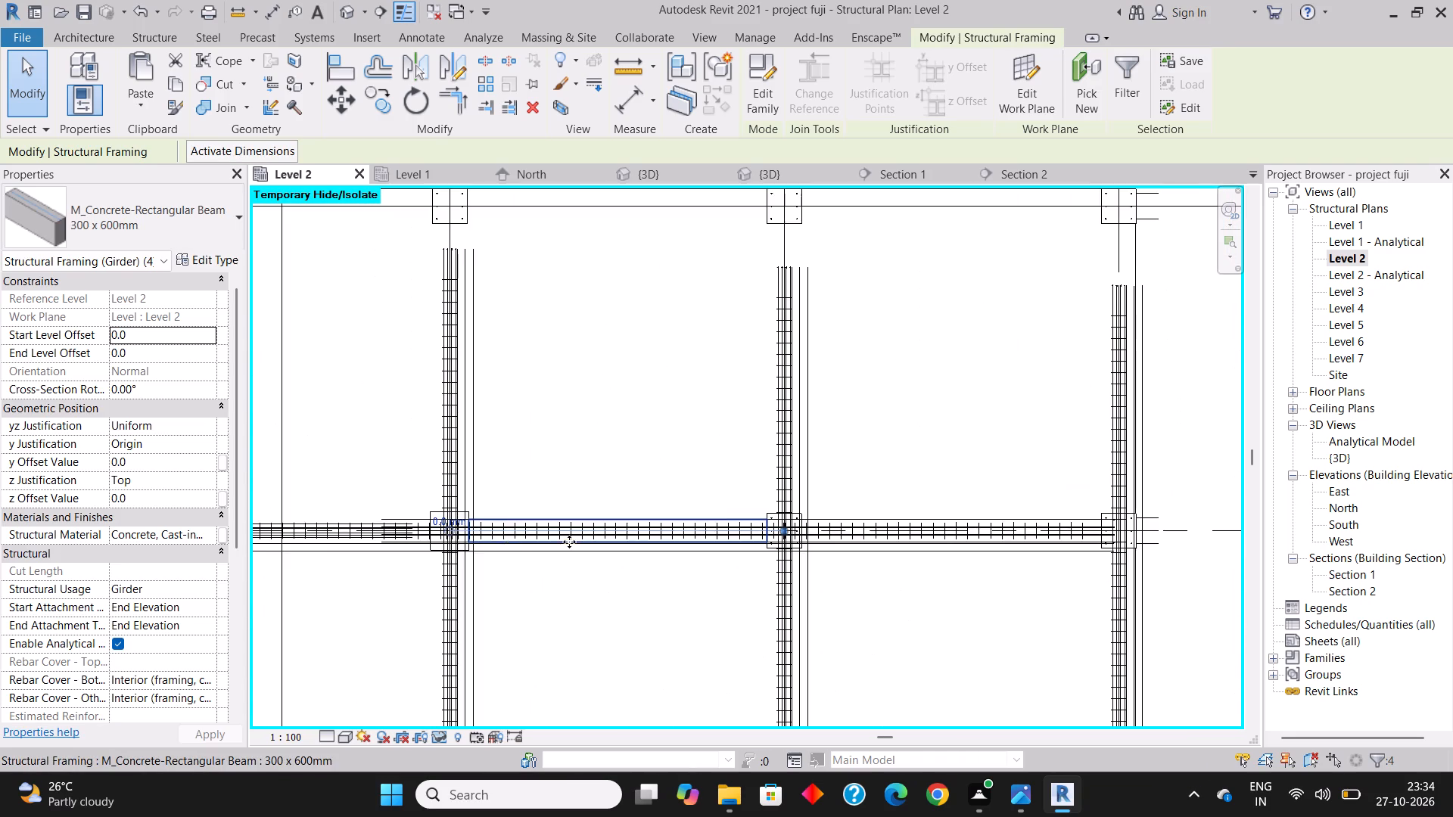
{"action": "scroll", "coordinate": [766, 541], "scroll_direction": "up", "scroll_amount": 3}
{"action": "scroll", "coordinate": [701, 530], "scroll_direction": "up", "scroll_amount": 9}
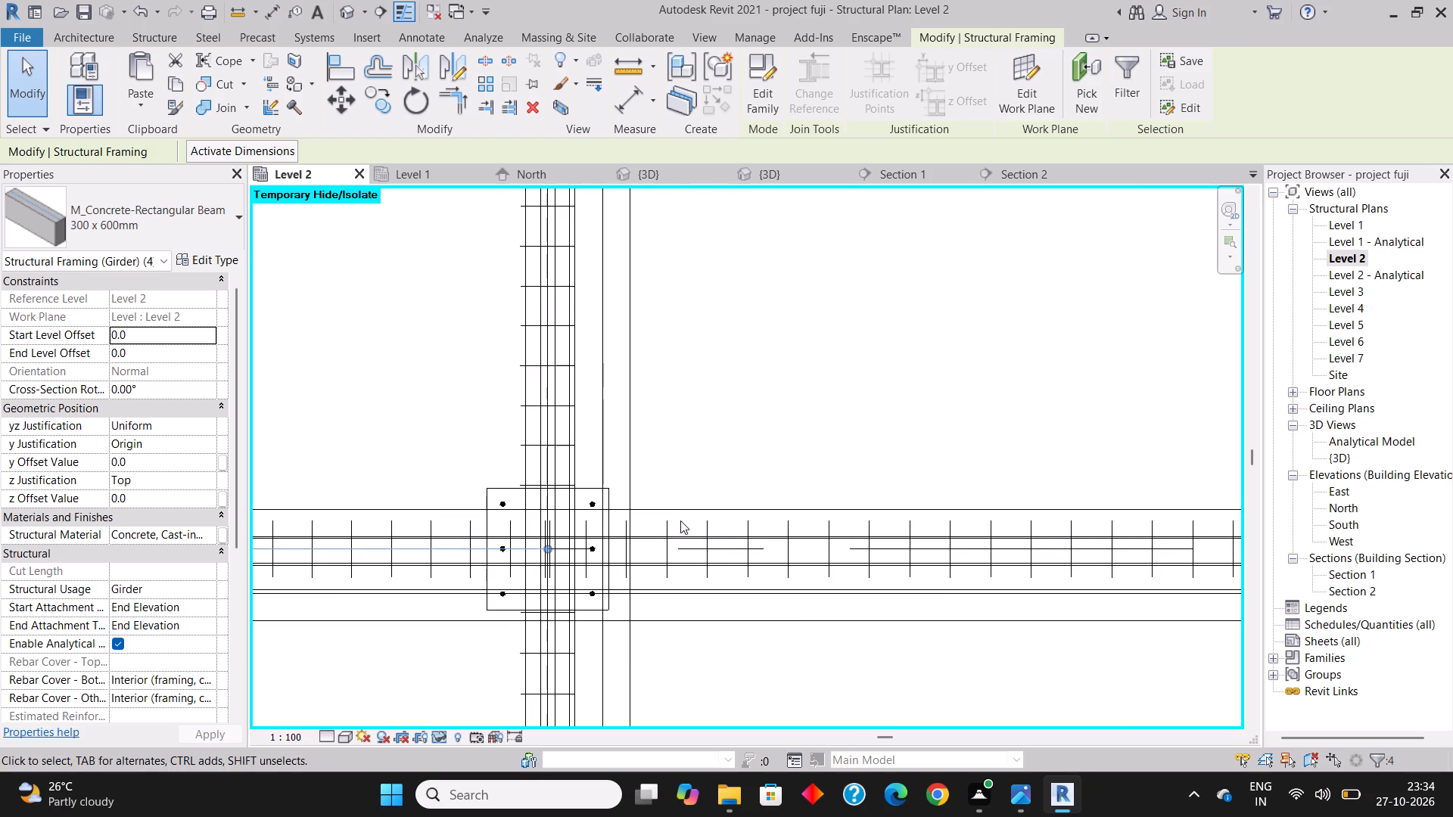
{"action": "left_click", "coordinate": [680, 514], "text": "ctrl"}
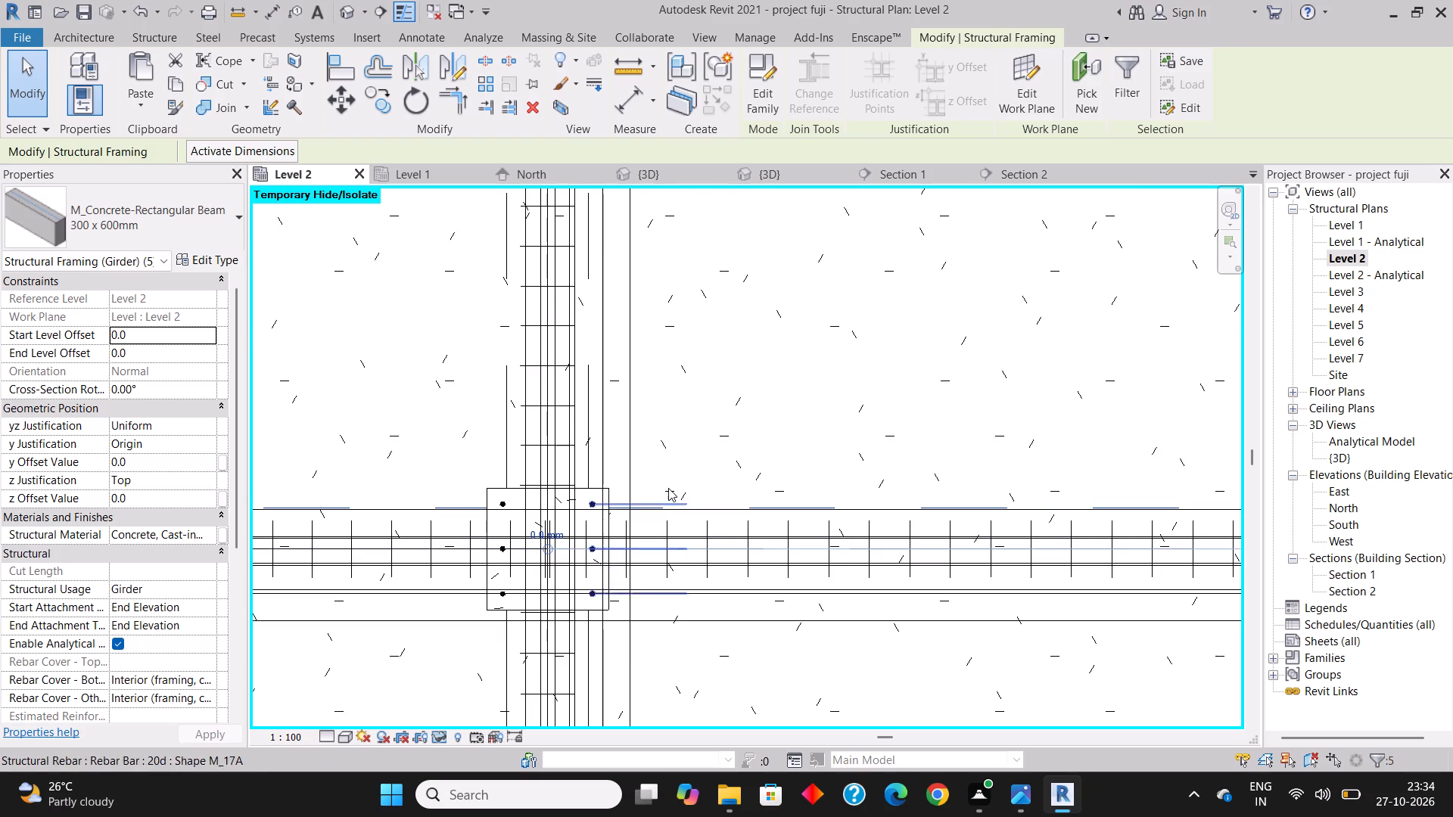
{"action": "scroll", "coordinate": [671, 480], "scroll_direction": "down", "scroll_amount": 7}
{"action": "scroll", "coordinate": [766, 441], "scroll_direction": "down", "scroll_amount": 12}
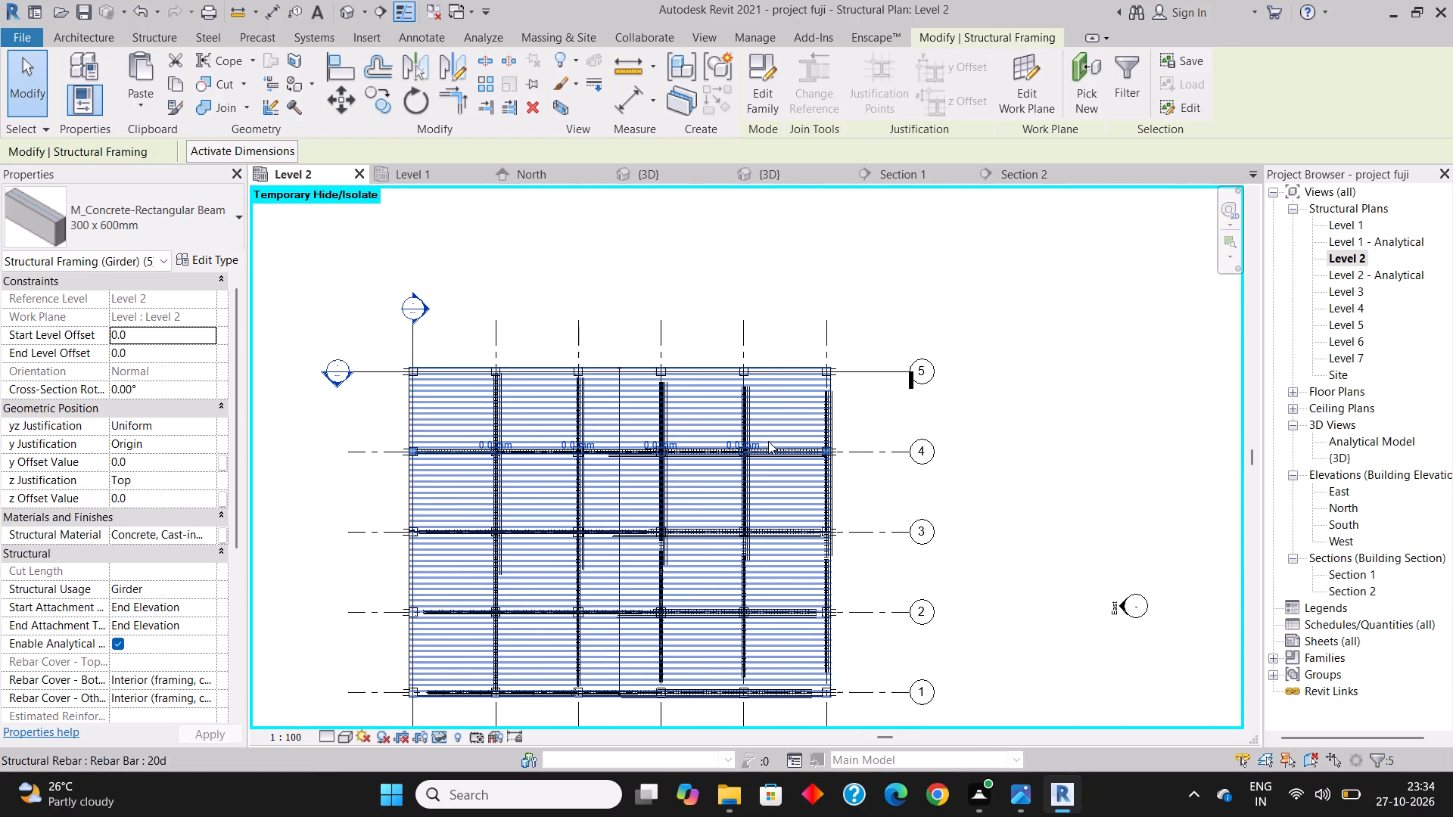
{"action": "left_click", "coordinate": [175, 85]}
{"action": "left_click", "coordinate": [145, 103]}
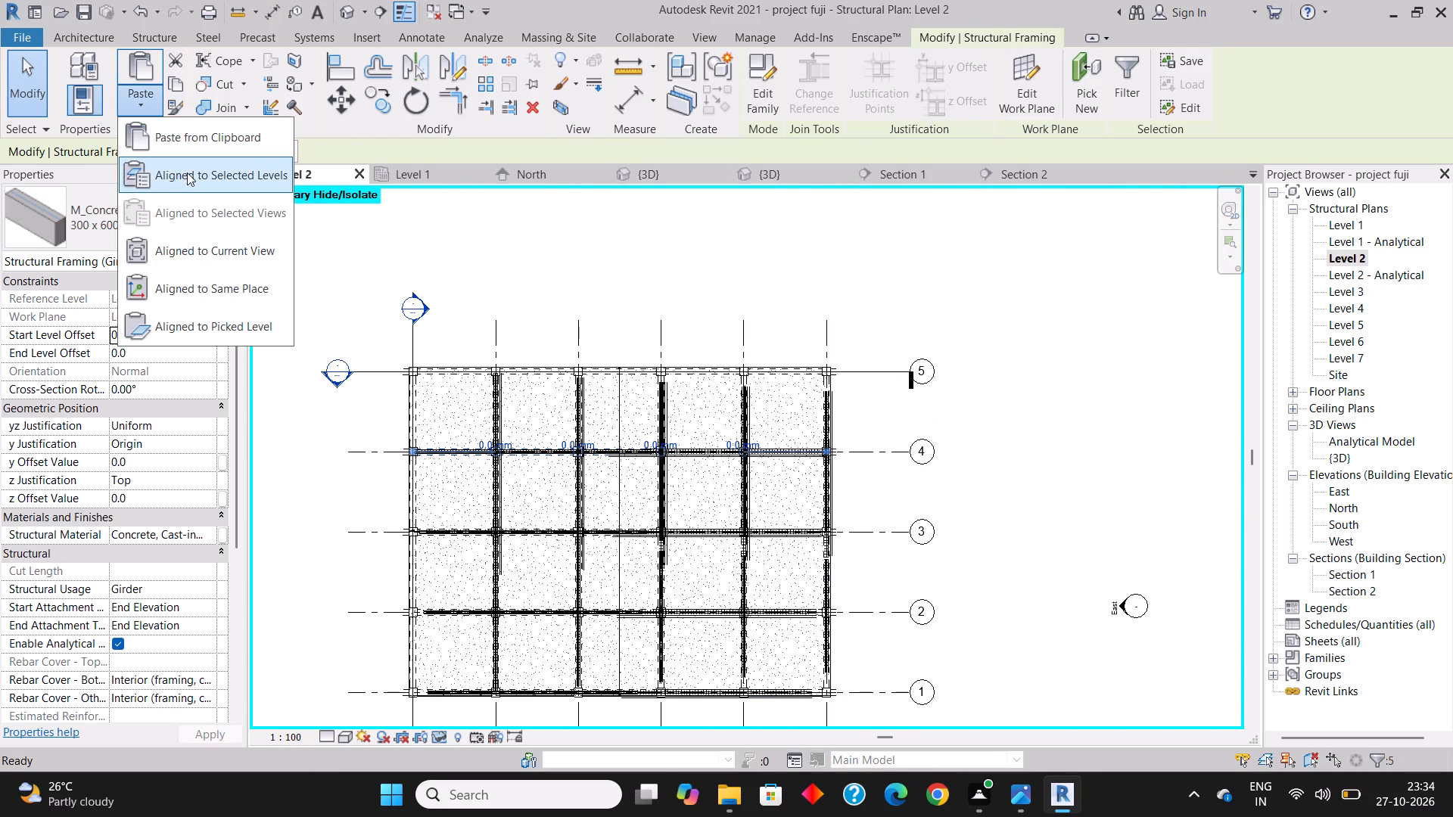
{"action": "left_click", "coordinate": [187, 172]}
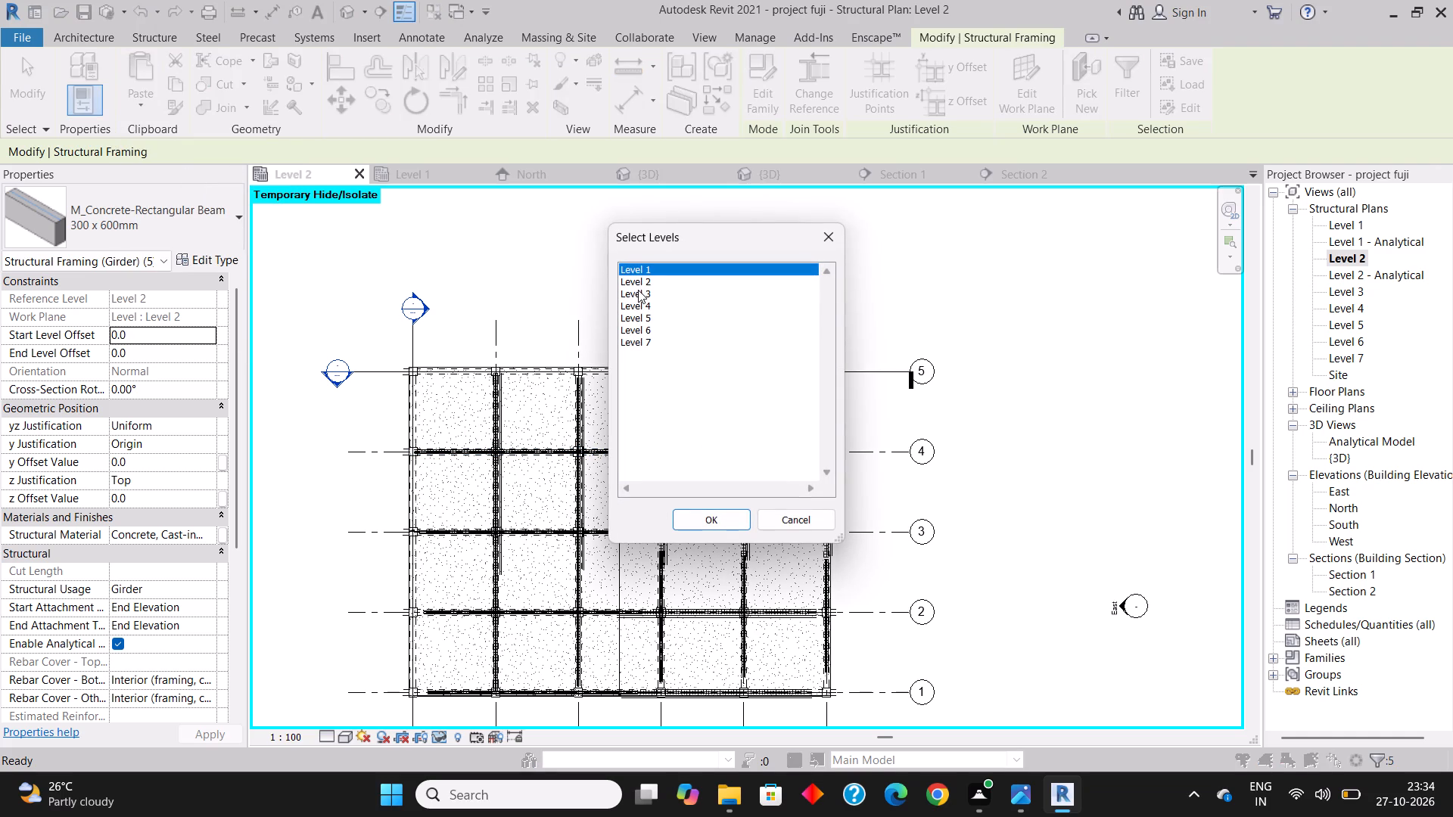
{"action": "left_click_drag", "start_coordinate": [640, 283], "coordinate": [651, 339]}
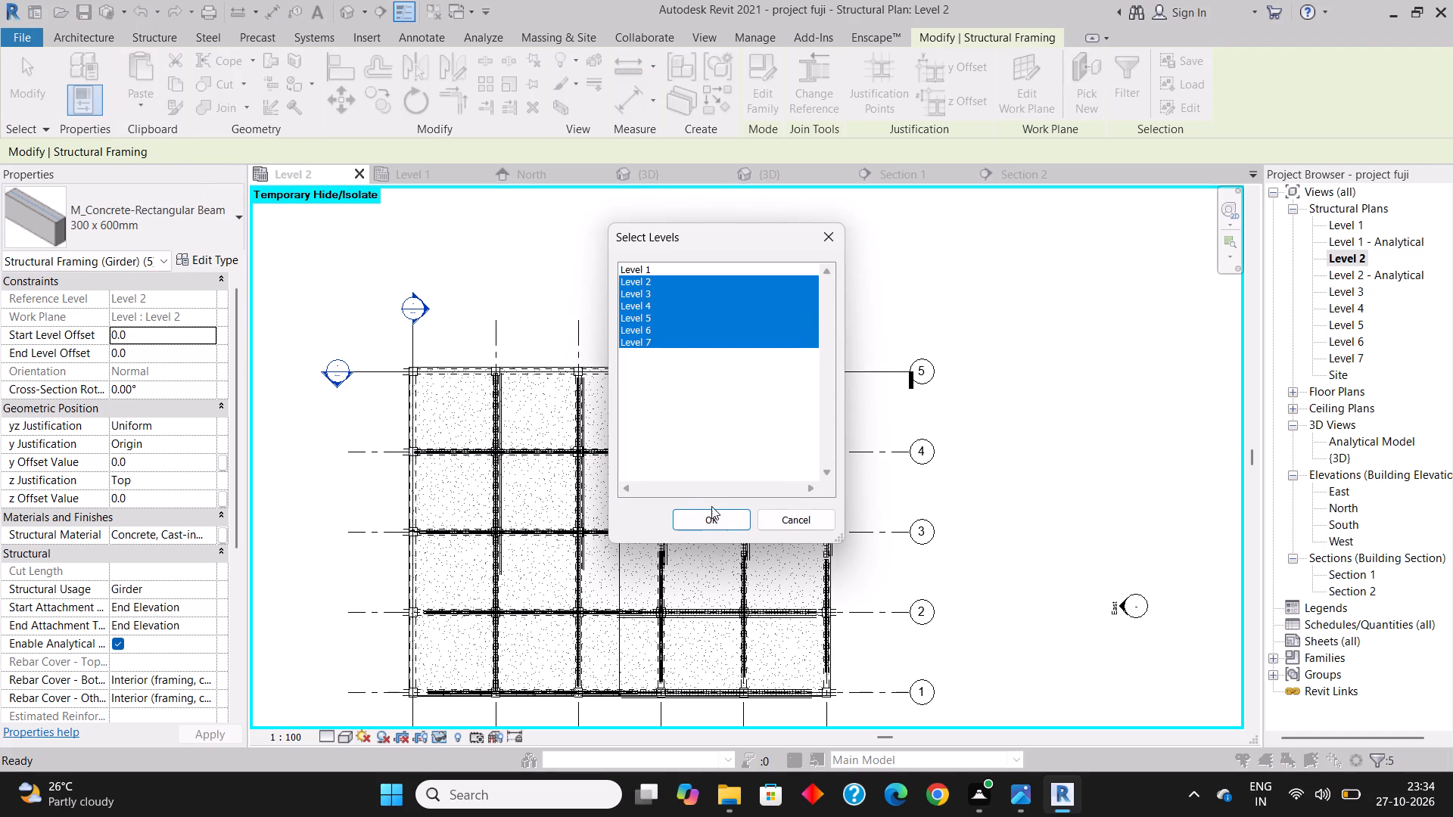
{"action": "left_click", "coordinate": [718, 518]}
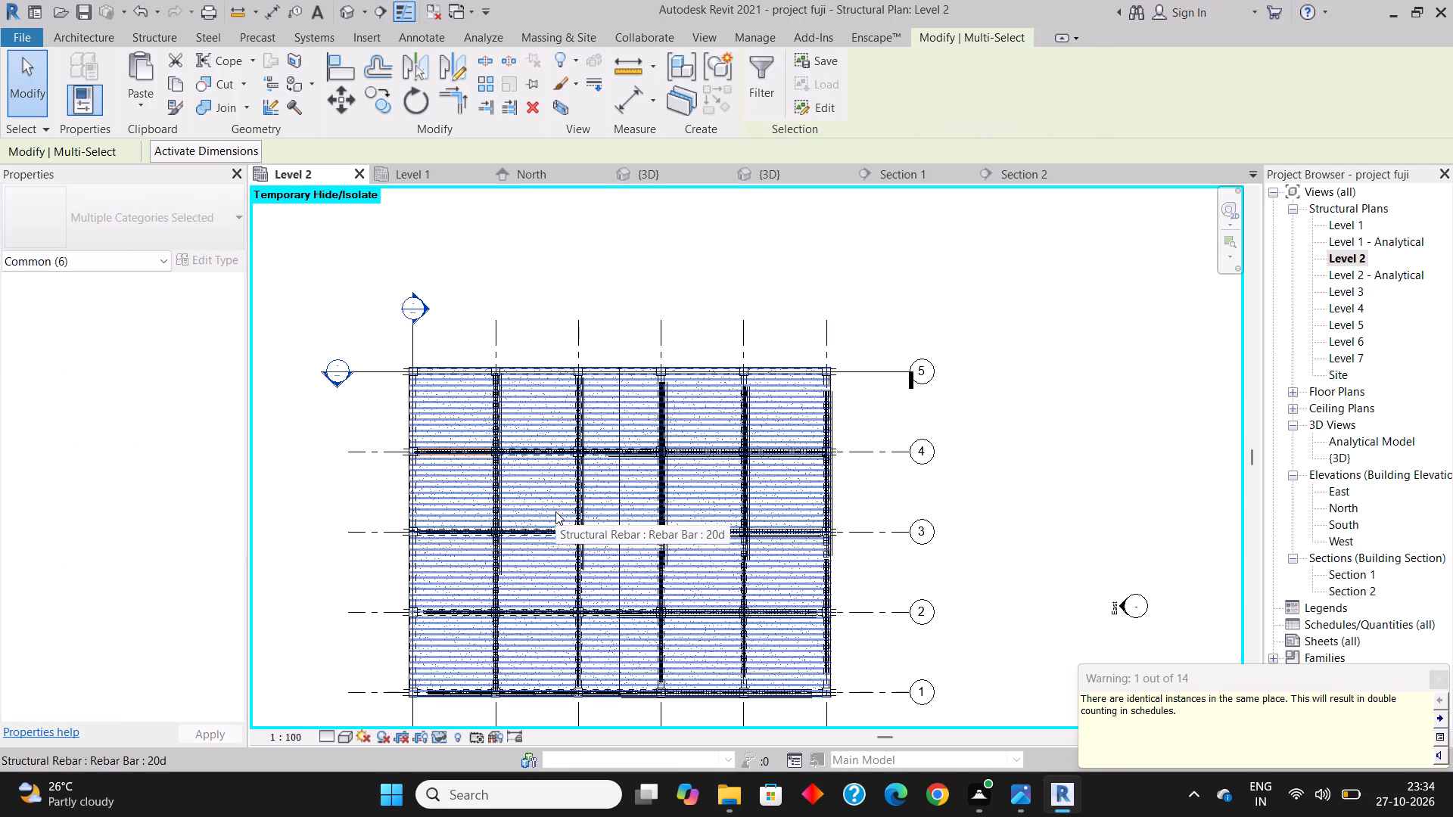
{"action": "left_click", "coordinate": [284, 523]}
Copy the five 300 x 600mm beams along grid 3 in the Level 2 plan and paste them aligned to Levels 2 through 7.
{"action": "scroll", "coordinate": [444, 536], "scroll_direction": "up", "scroll_amount": 11}
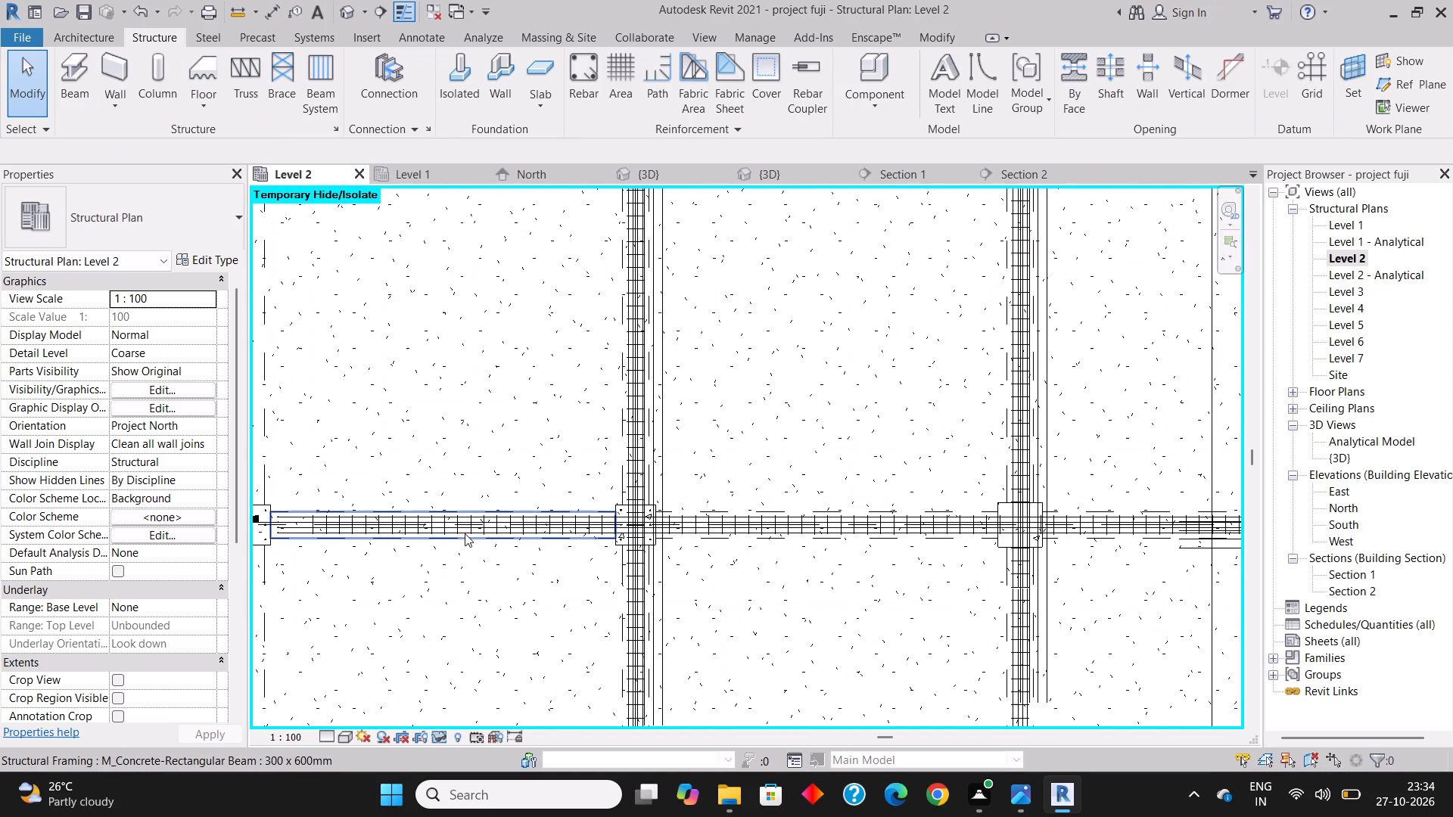
{"action": "left_click", "coordinate": [465, 533]}
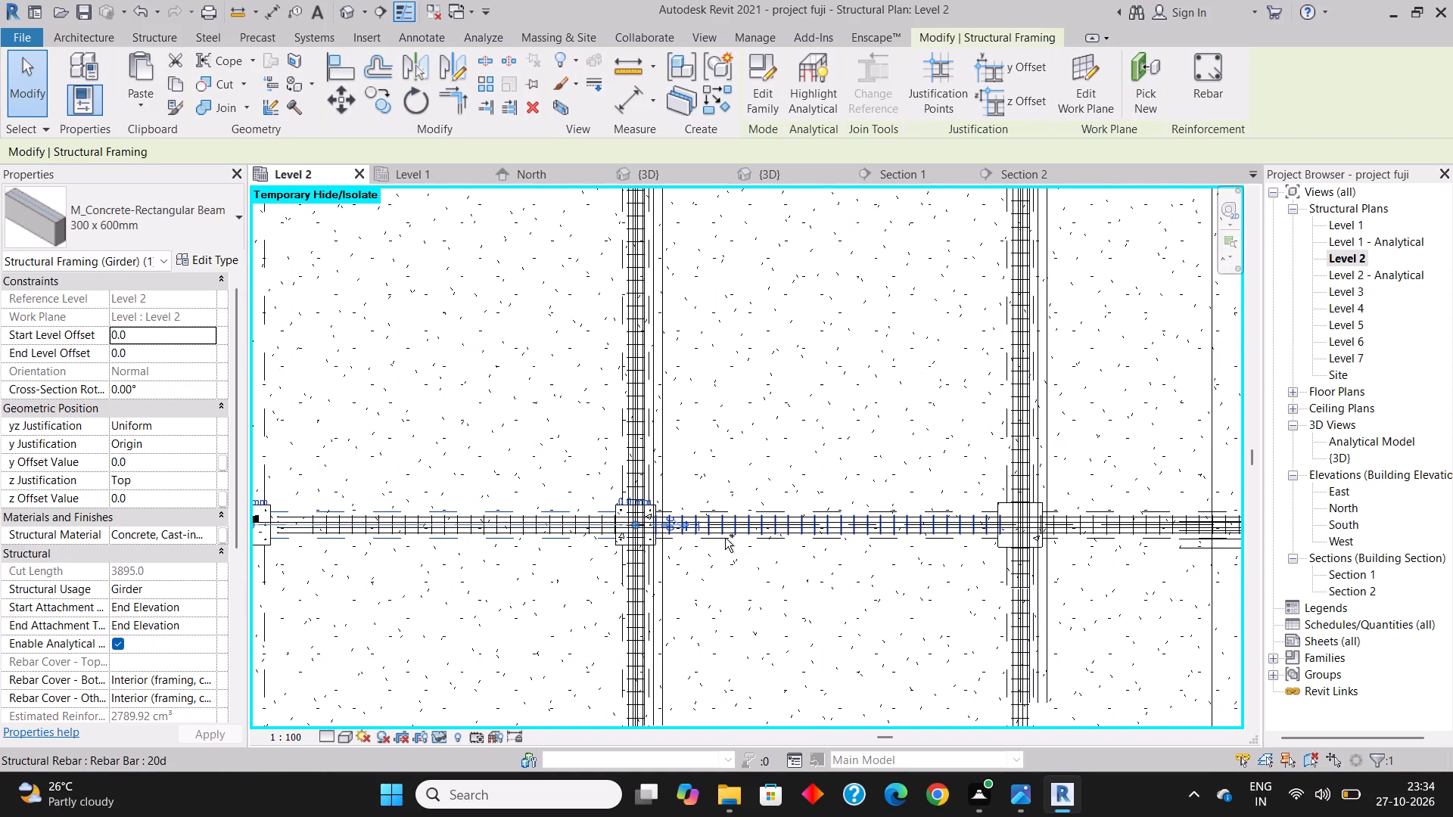
{"action": "left_click", "coordinate": [720, 530], "text": "ctrl"}
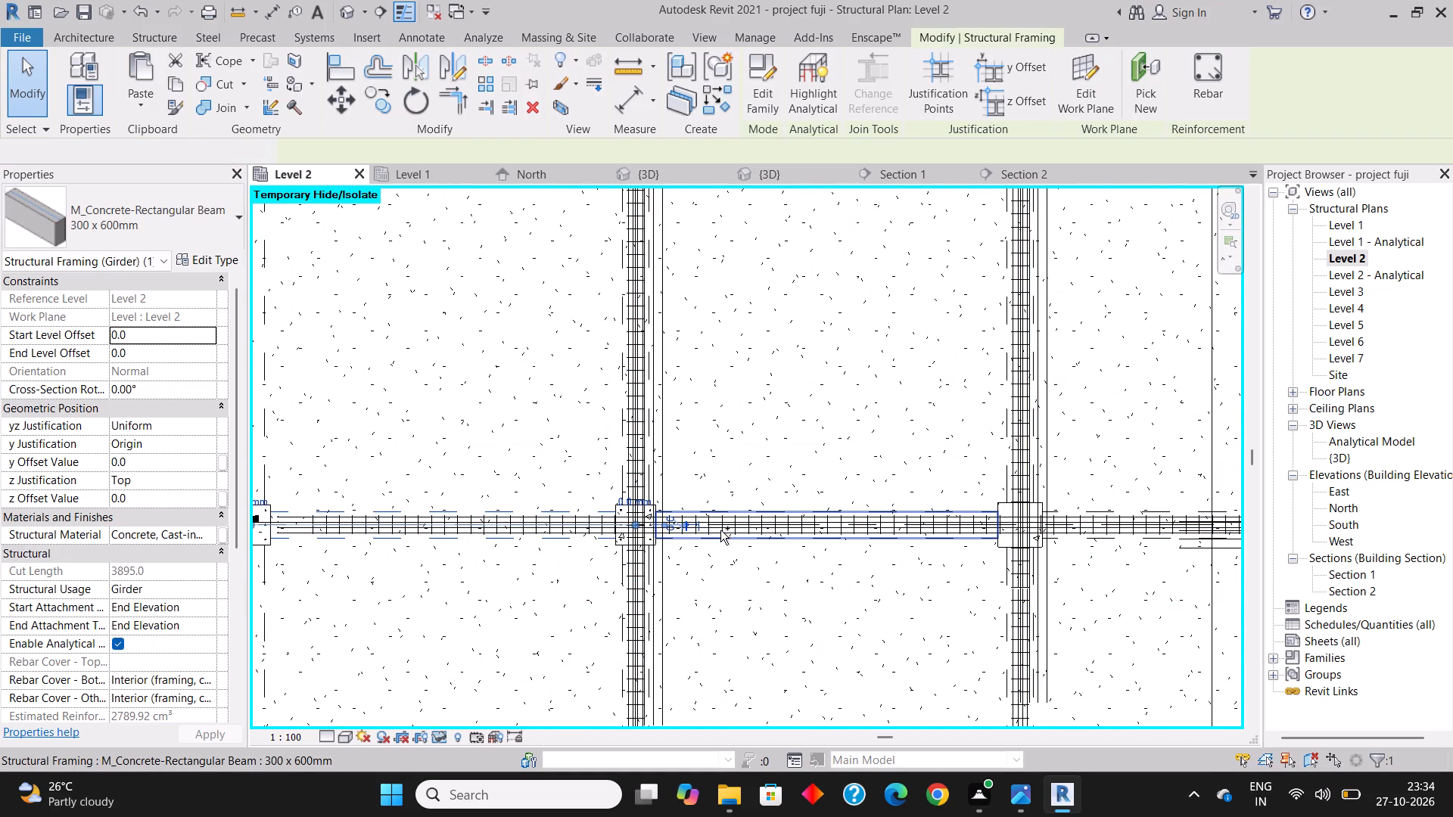
{"action": "middle_click_drag", "start_coordinate": [918, 549], "coordinate": [429, 550]}
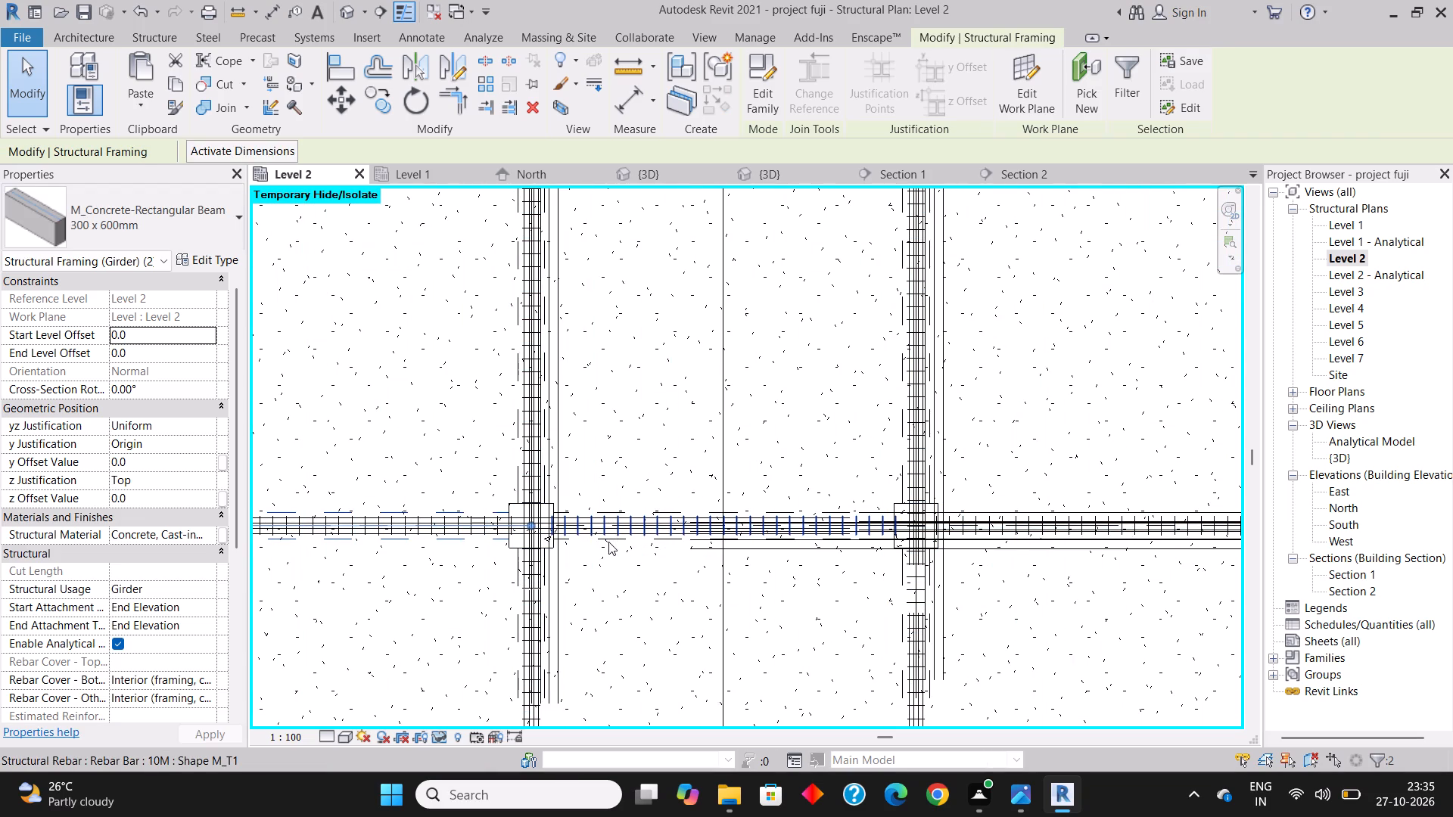
{"action": "scroll", "coordinate": [608, 540], "scroll_direction": "up", "scroll_amount": 5}
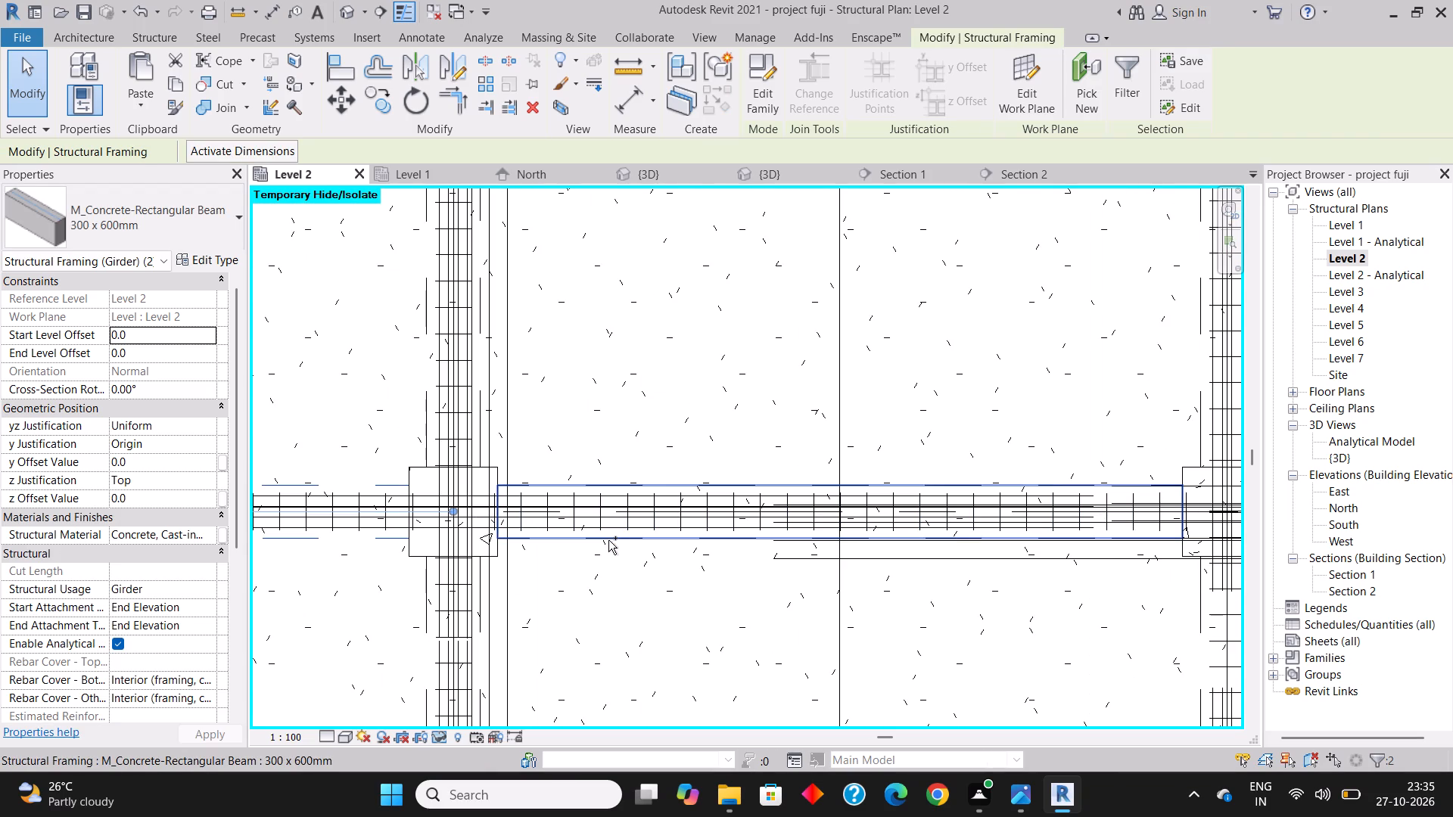
{"action": "left_click", "coordinate": [608, 540], "text": "ctrl"}
{"action": "scroll", "coordinate": [490, 506], "scroll_direction": "down", "scroll_amount": 6}
{"action": "scroll", "coordinate": [587, 503], "scroll_direction": "down", "scroll_amount": 3}
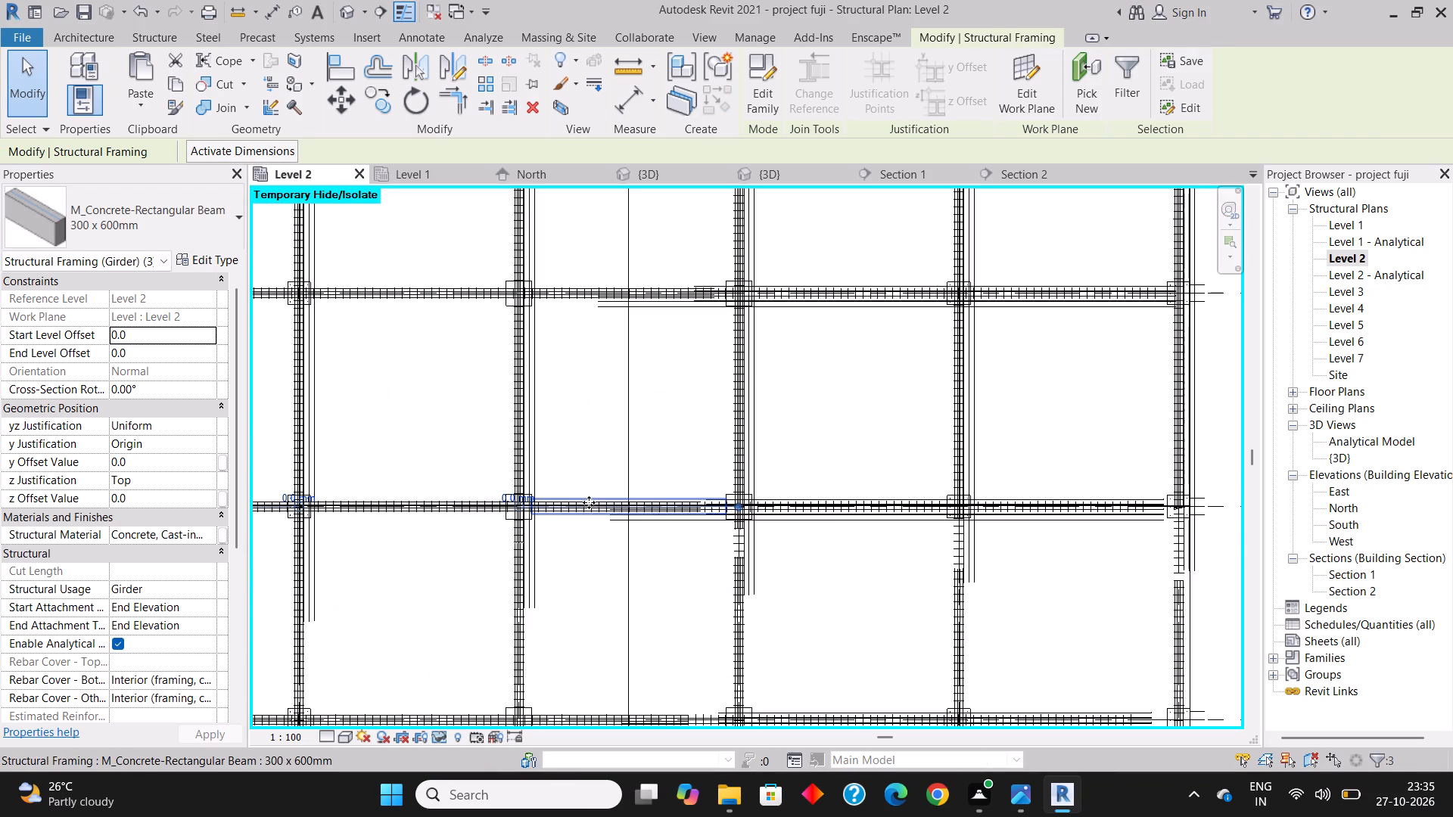
{"action": "scroll", "coordinate": [589, 502], "scroll_direction": "down", "scroll_amount": 3}
{"action": "scroll", "coordinate": [795, 514], "scroll_direction": "up", "scroll_amount": 3}
{"action": "scroll", "coordinate": [733, 511], "scroll_direction": "up", "scroll_amount": 6}
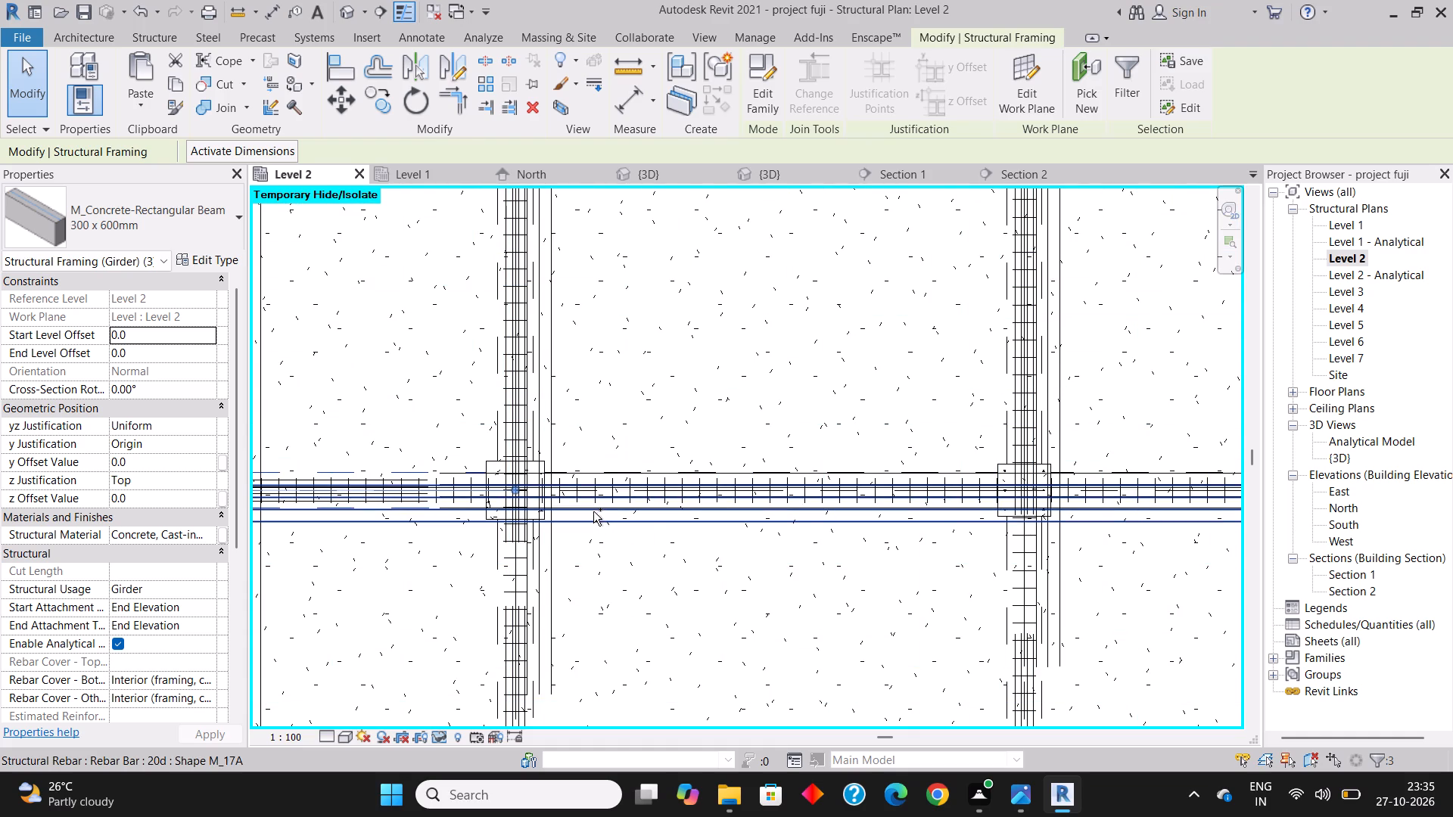
{"action": "scroll", "coordinate": [593, 511], "scroll_direction": "up", "scroll_amount": 5}
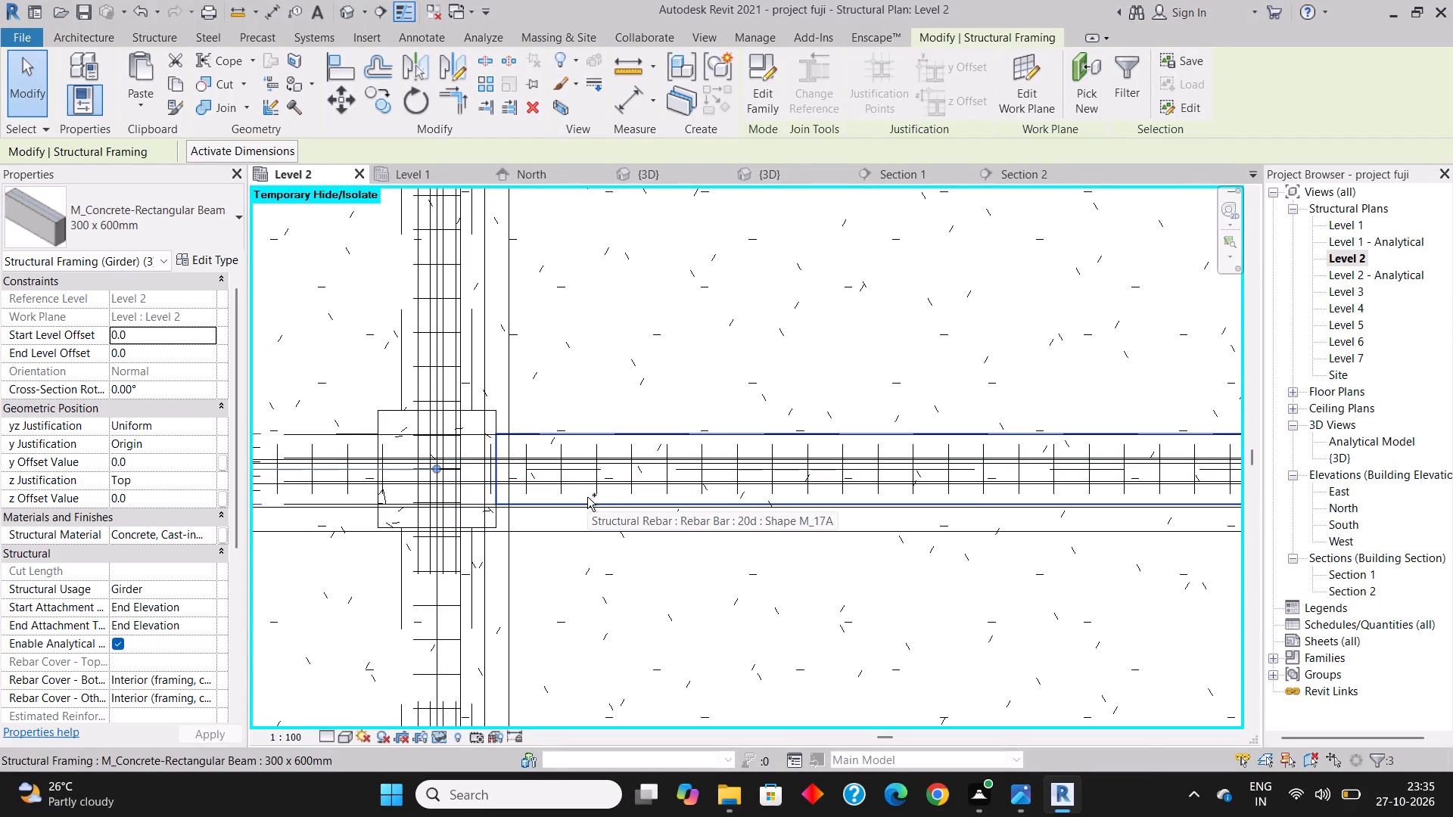
{"action": "left_click", "coordinate": [587, 497], "text": "ctrl"}
{"action": "scroll", "coordinate": [491, 505], "scroll_direction": "down", "scroll_amount": 2}
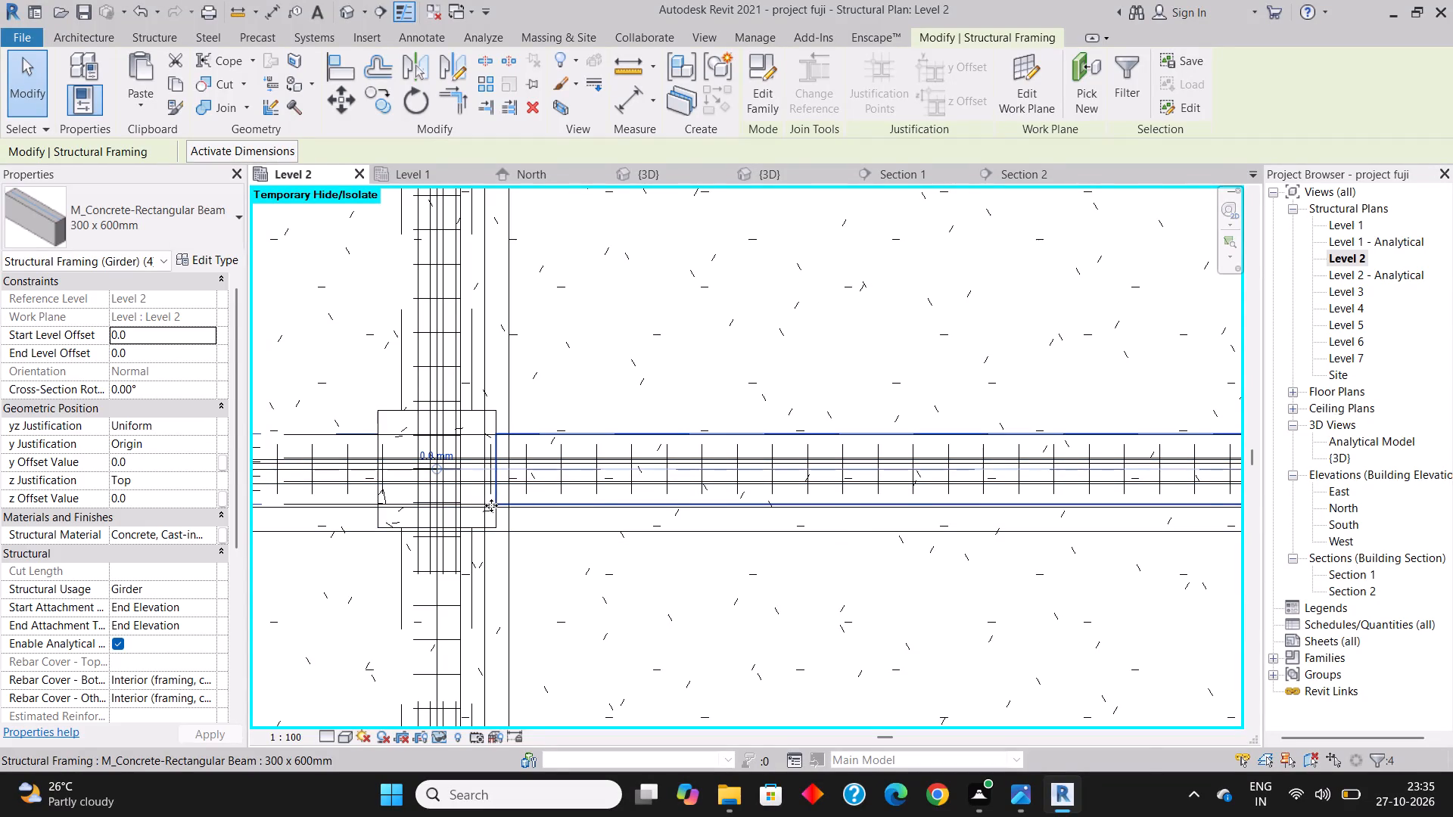
{"action": "scroll", "coordinate": [491, 505], "scroll_direction": "down", "scroll_amount": 8}
{"action": "scroll", "coordinate": [786, 505], "scroll_direction": "up", "scroll_amount": 3, "text": "ctrl"}
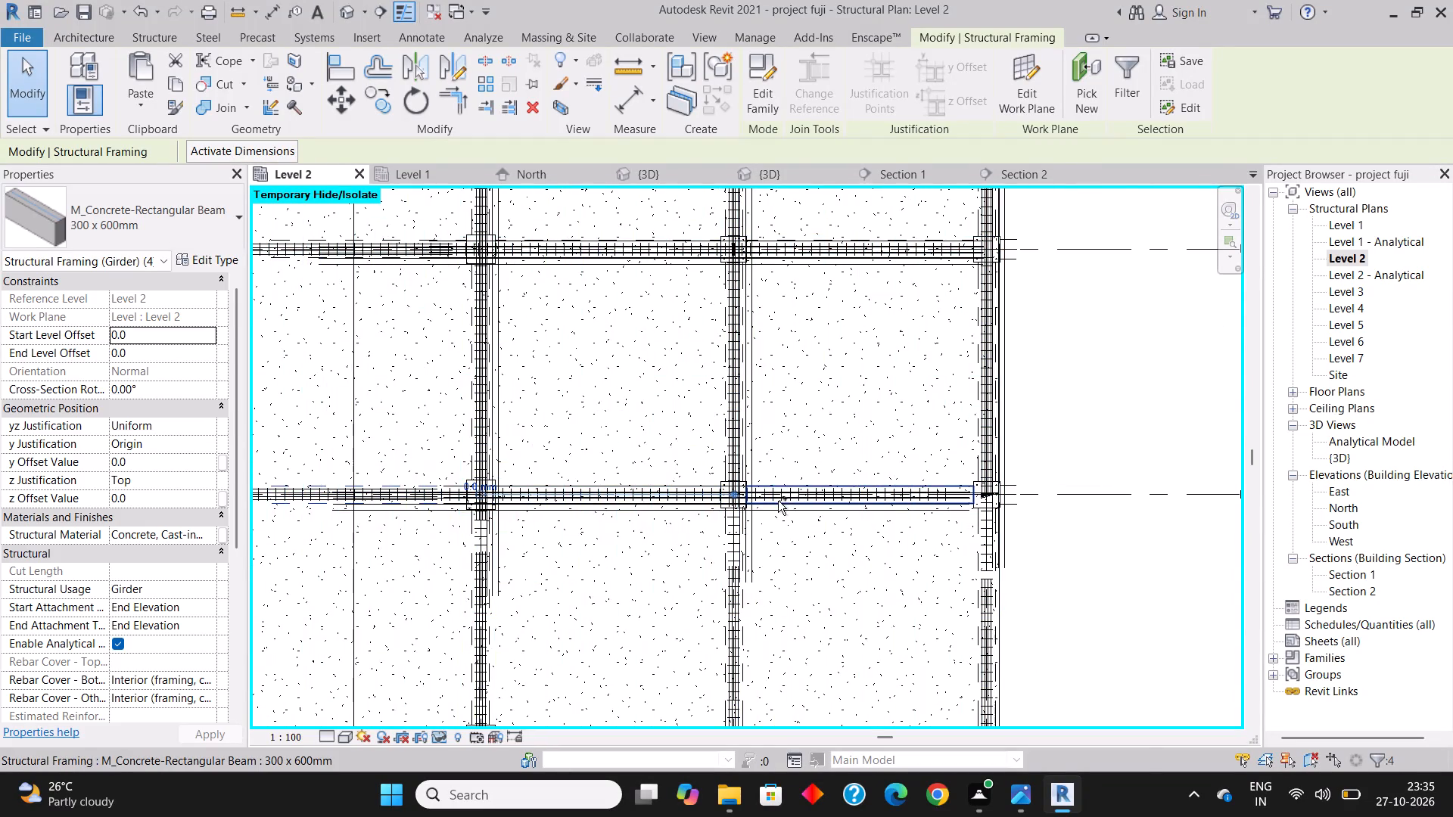
{"action": "scroll", "coordinate": [773, 499], "scroll_direction": "up", "scroll_amount": 6}
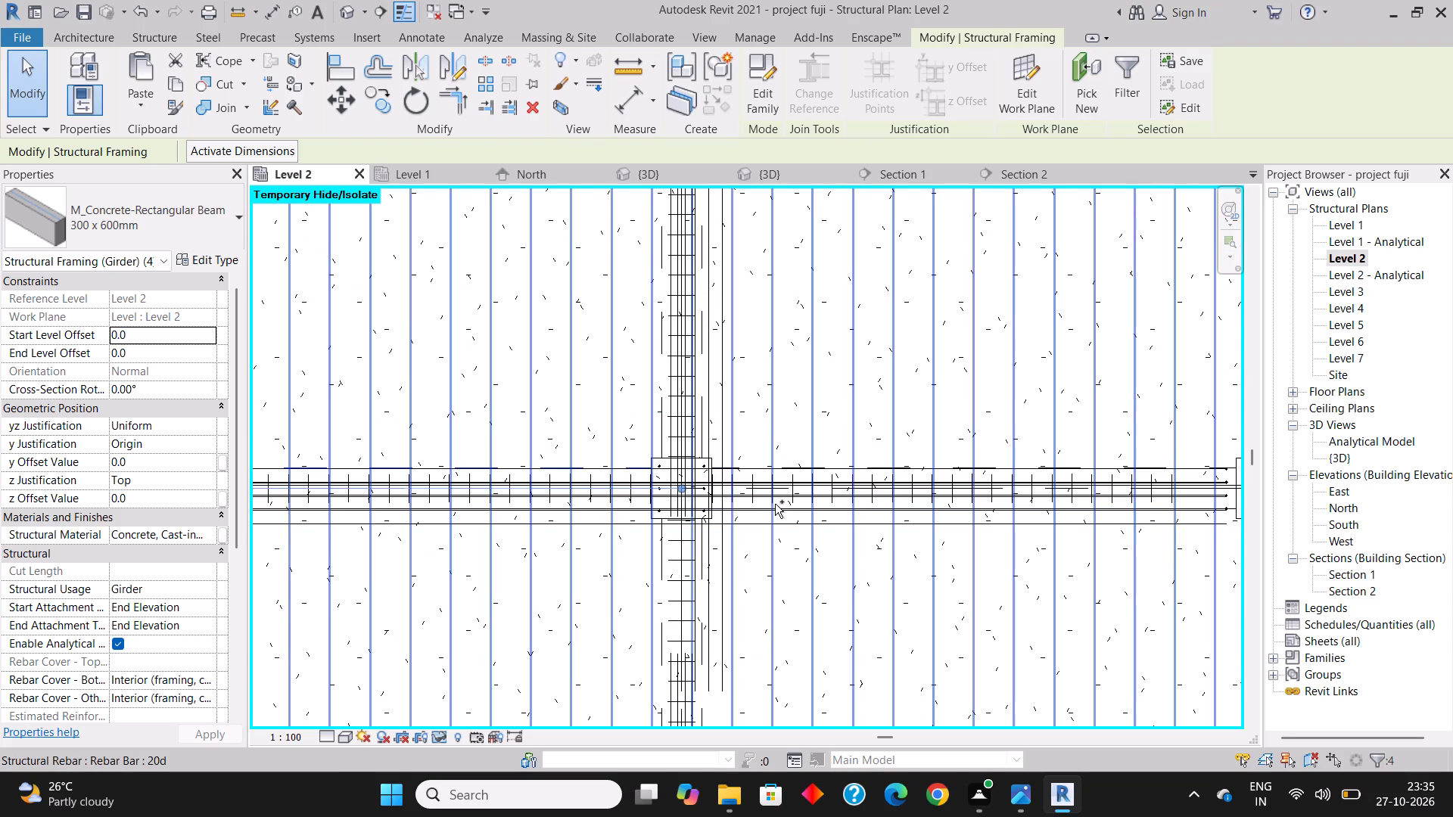
{"action": "scroll", "coordinate": [782, 499], "scroll_direction": "up", "scroll_amount": 2}
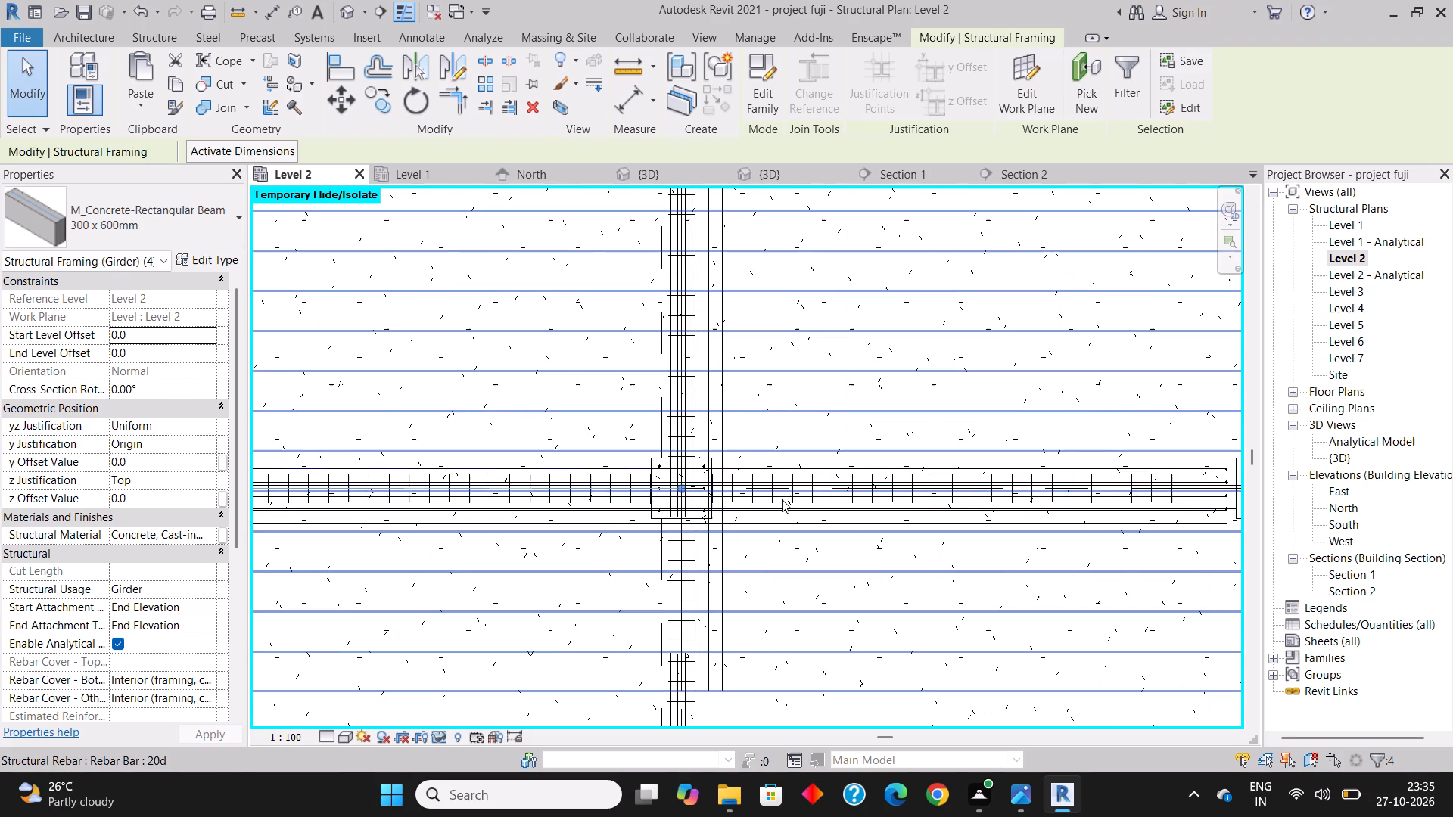
{"action": "scroll", "coordinate": [782, 499], "scroll_direction": "up", "scroll_amount": 4}
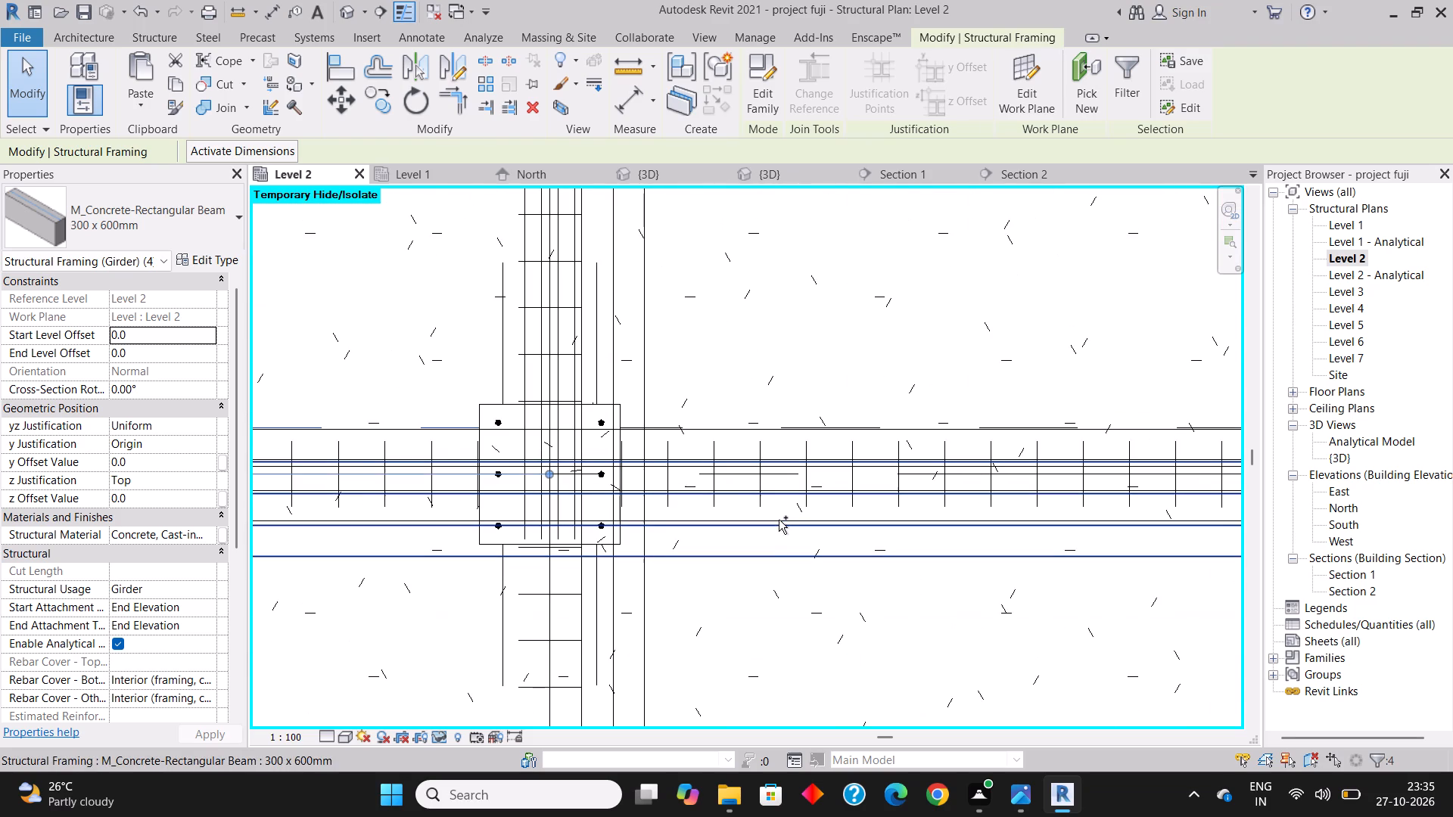
{"action": "left_click", "coordinate": [778, 514], "text": "ctrl"}
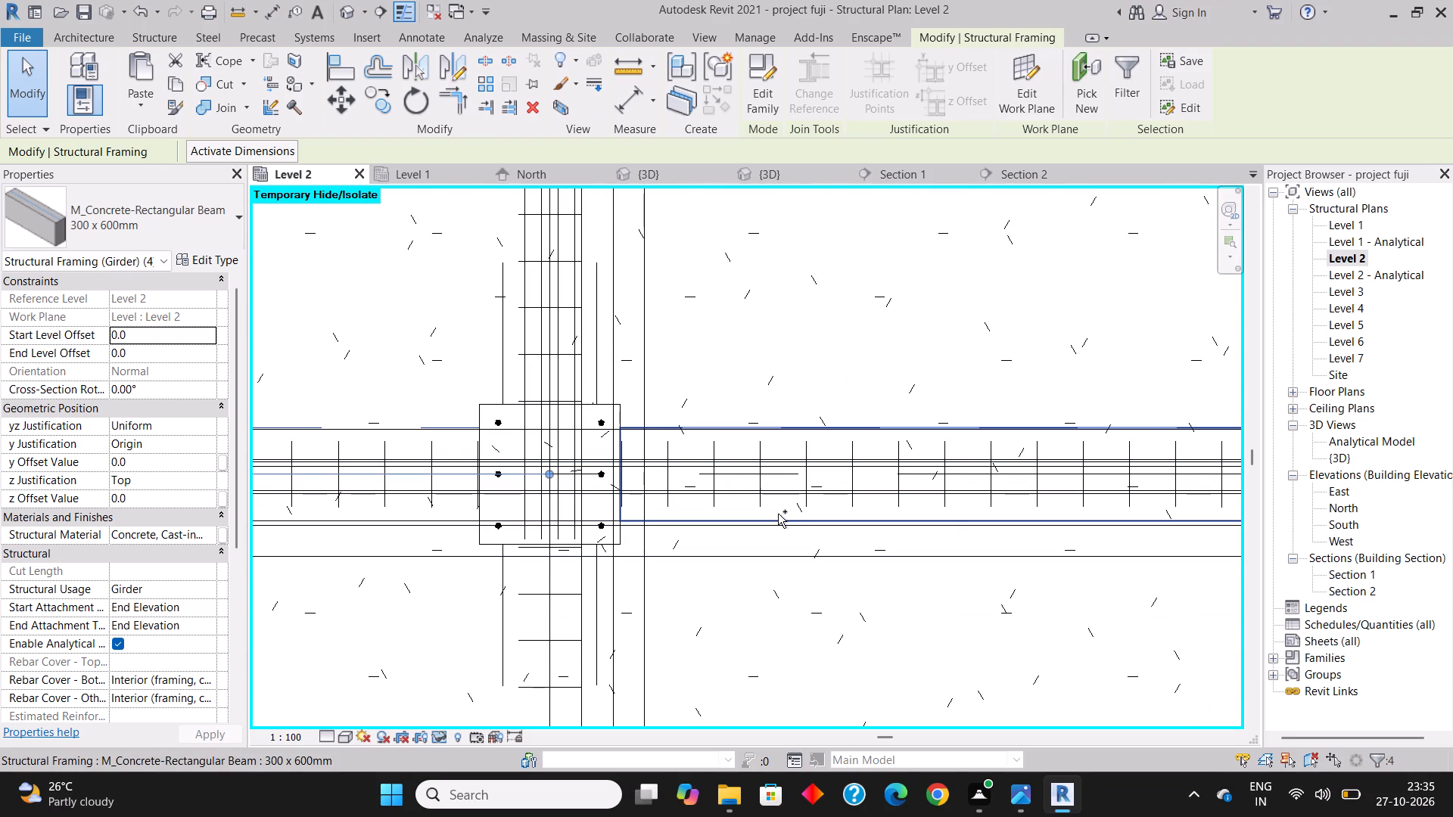
{"action": "scroll", "coordinate": [708, 483], "scroll_direction": "down", "scroll_amount": 4}
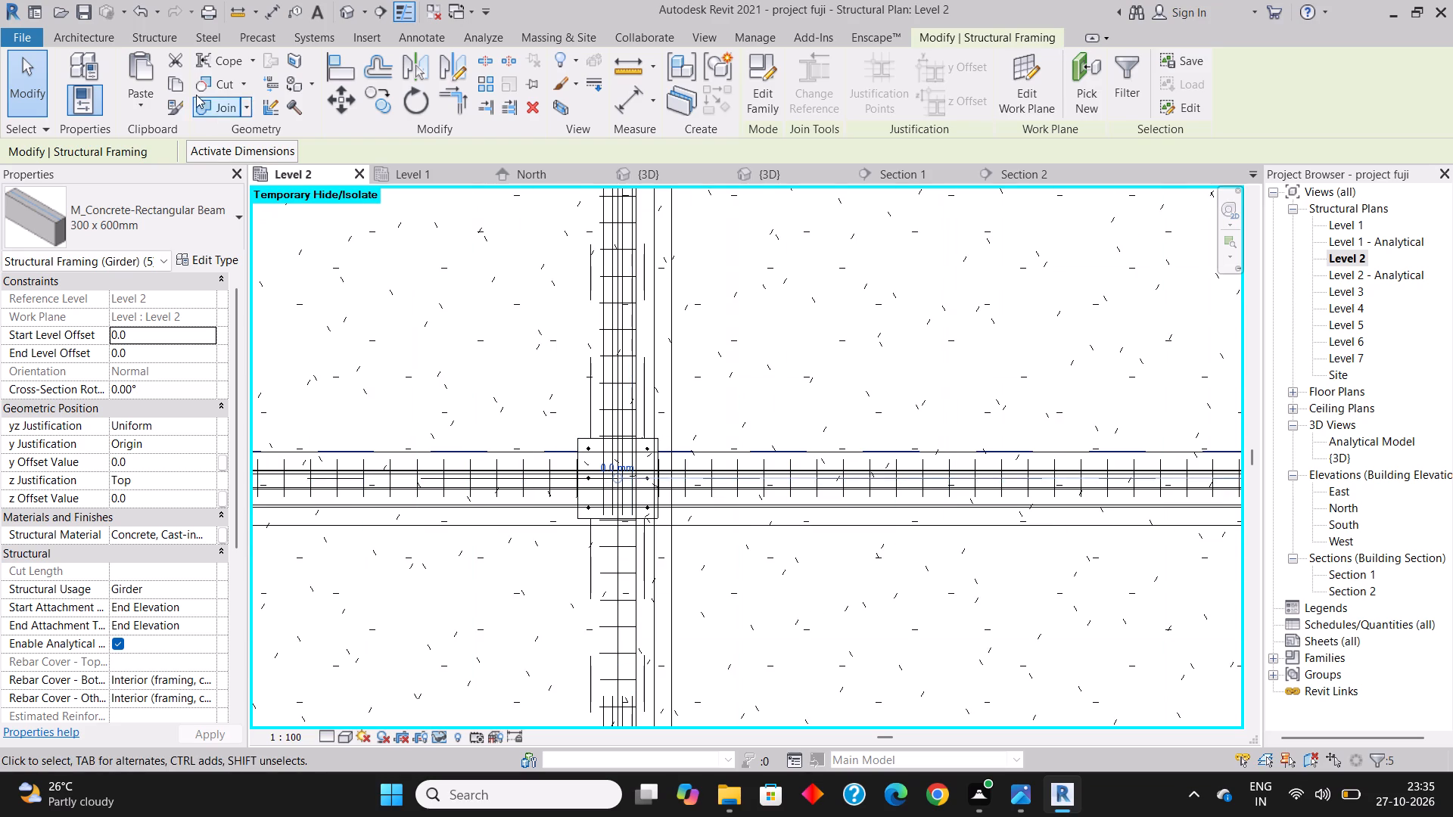
{"action": "left_click", "coordinate": [176, 82]}
{"action": "left_click", "coordinate": [141, 87]}
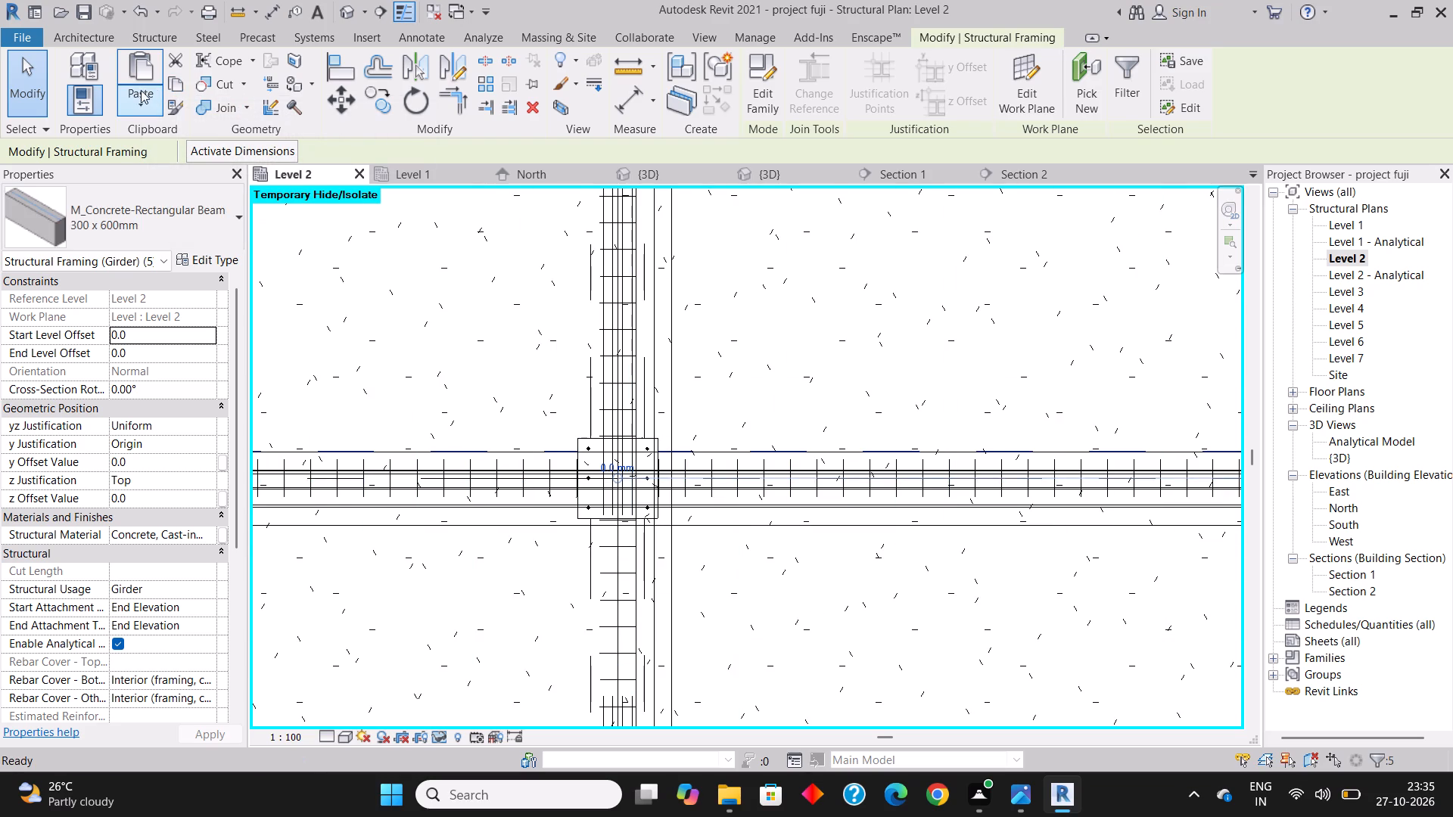
{"action": "left_click", "coordinate": [179, 170]}
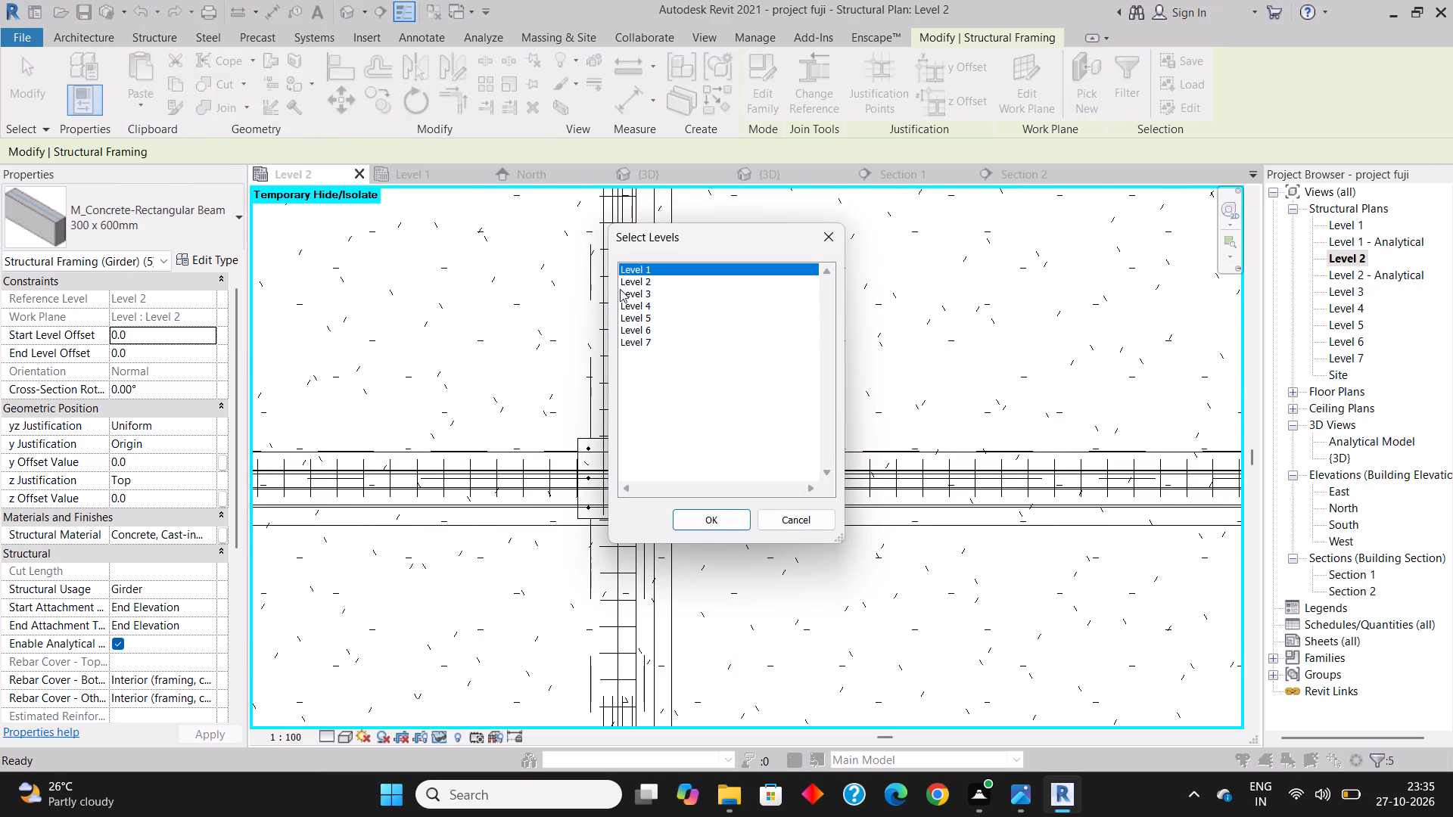
{"action": "left_click_drag", "start_coordinate": [641, 280], "coordinate": [644, 349]}
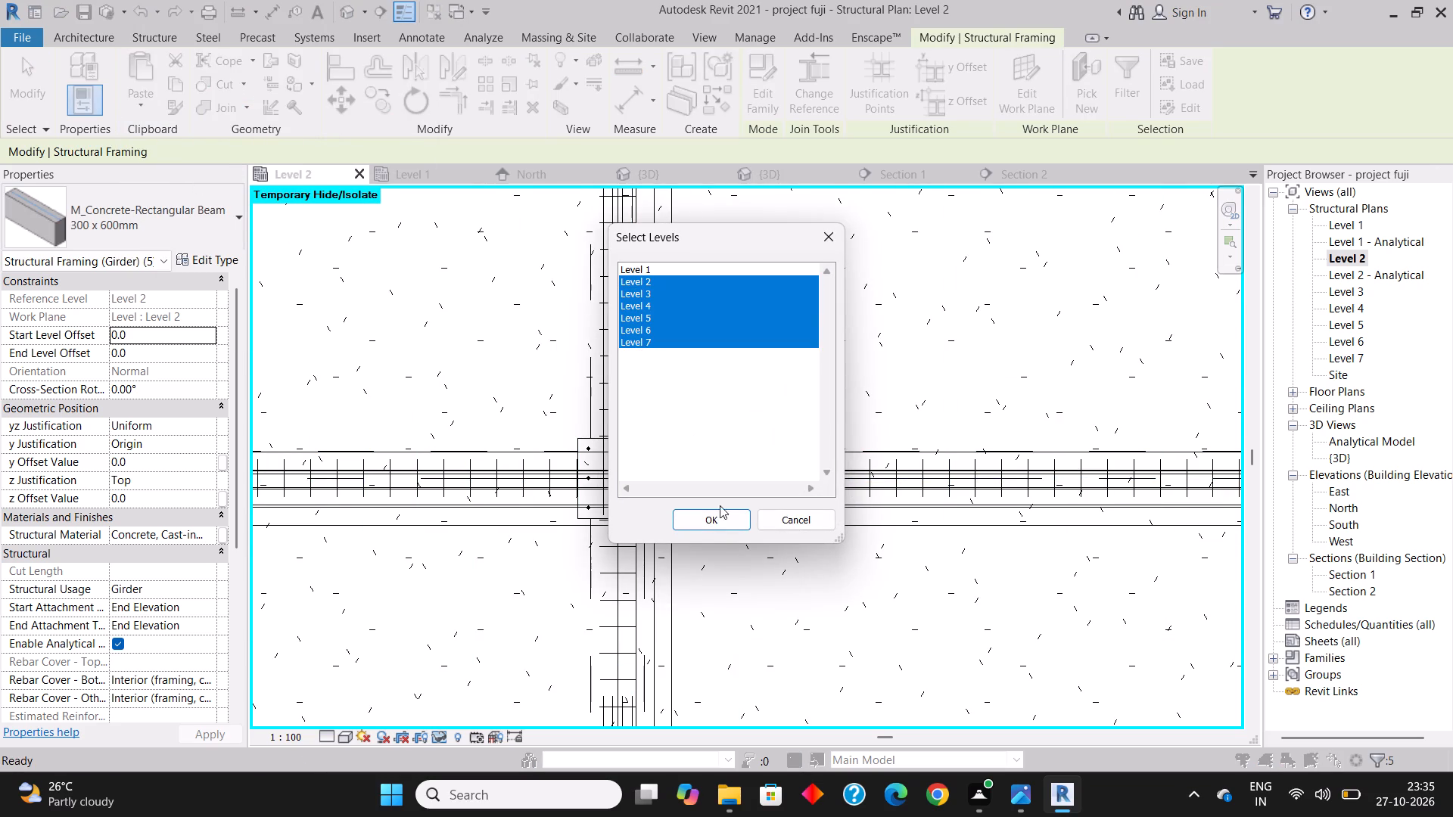
{"action": "left_click", "coordinate": [723, 518]}
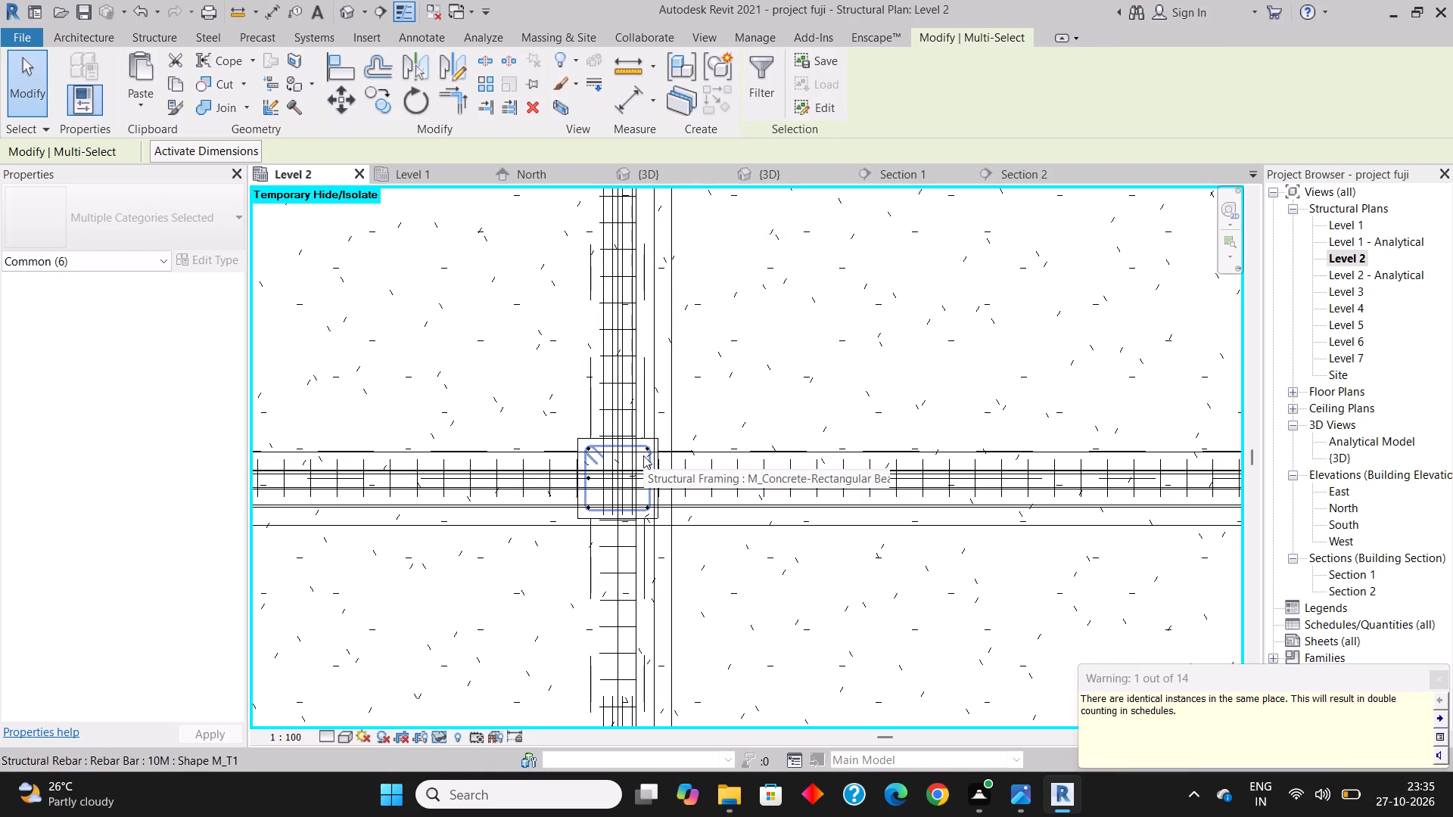
Copy the five 300 x 600mm beams along grid 2 in the Level 2 plan and paste them aligned to Levels 2 through 7.
{"action": "scroll", "coordinate": [643, 455], "scroll_direction": "down", "scroll_amount": 4}
{"action": "scroll", "coordinate": [715, 390], "scroll_direction": "down", "scroll_amount": 11}
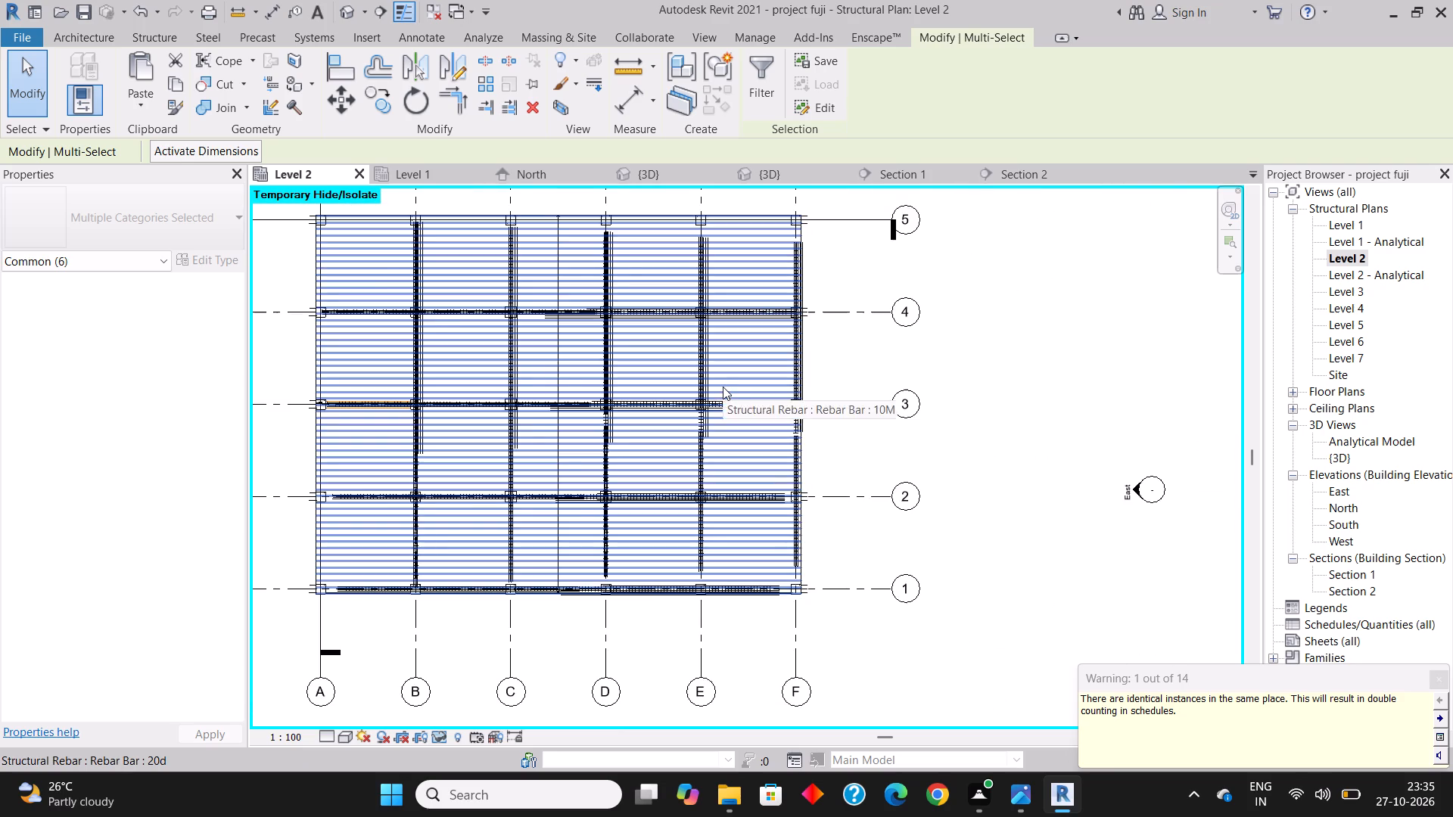
{"action": "scroll", "coordinate": [723, 387], "scroll_direction": "down", "scroll_amount": 3}
{"action": "scroll", "coordinate": [499, 443], "scroll_direction": "up", "scroll_amount": 7}
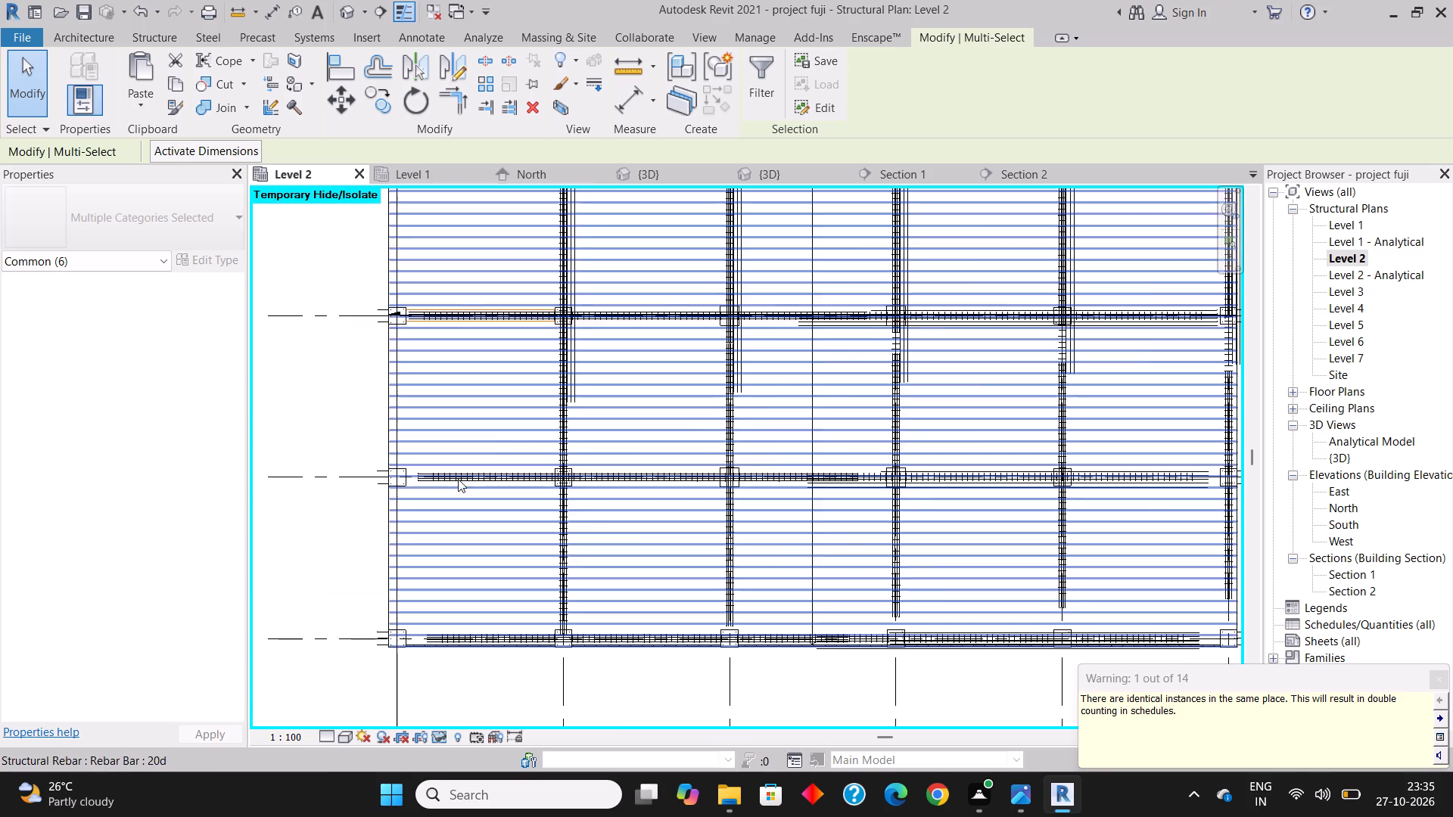
{"action": "scroll", "coordinate": [457, 479], "scroll_direction": "up", "scroll_amount": 7}
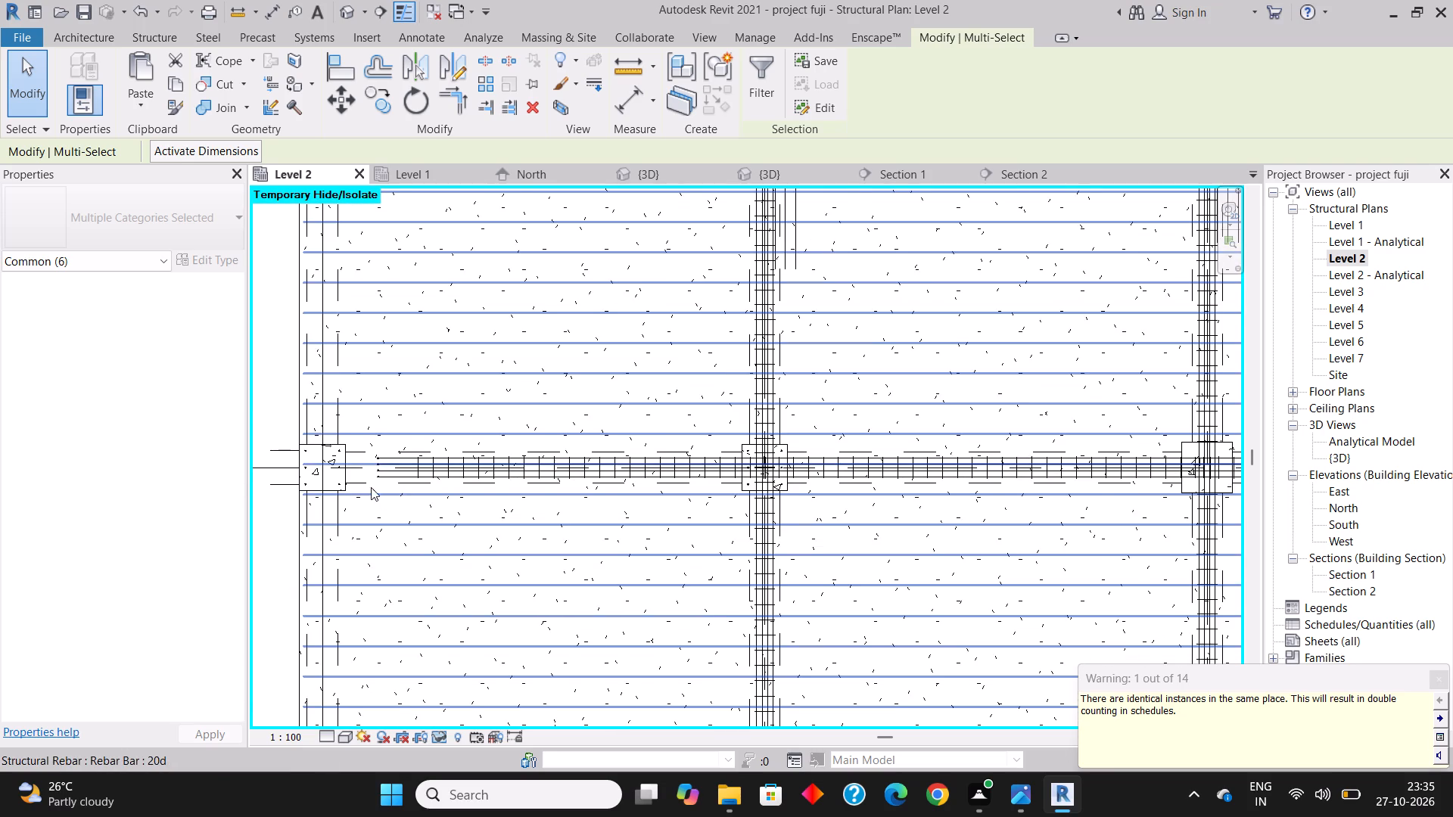
{"action": "scroll", "coordinate": [371, 487], "scroll_direction": "up", "scroll_amount": 3}
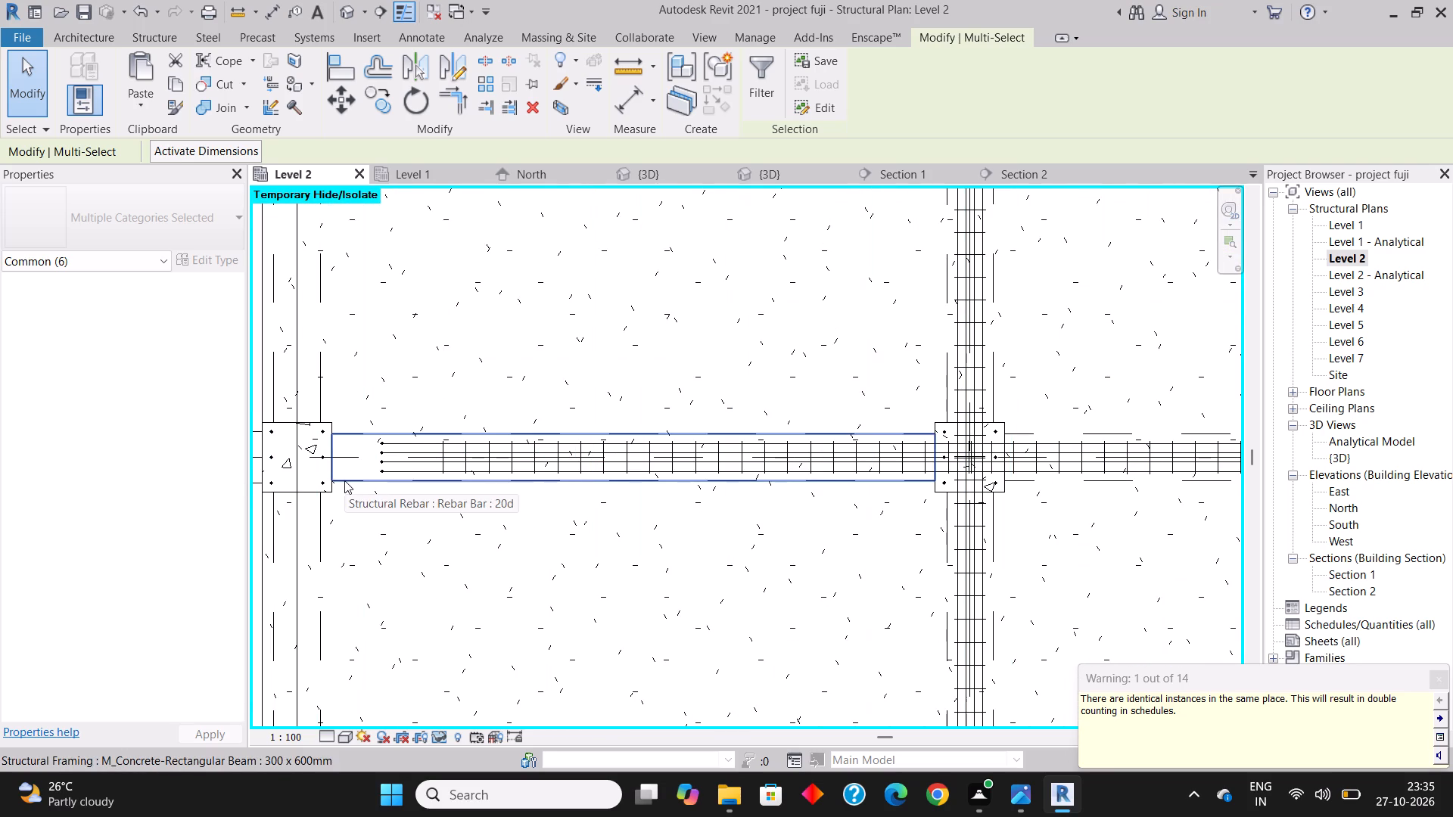
{"action": "left_click", "coordinate": [344, 480]}
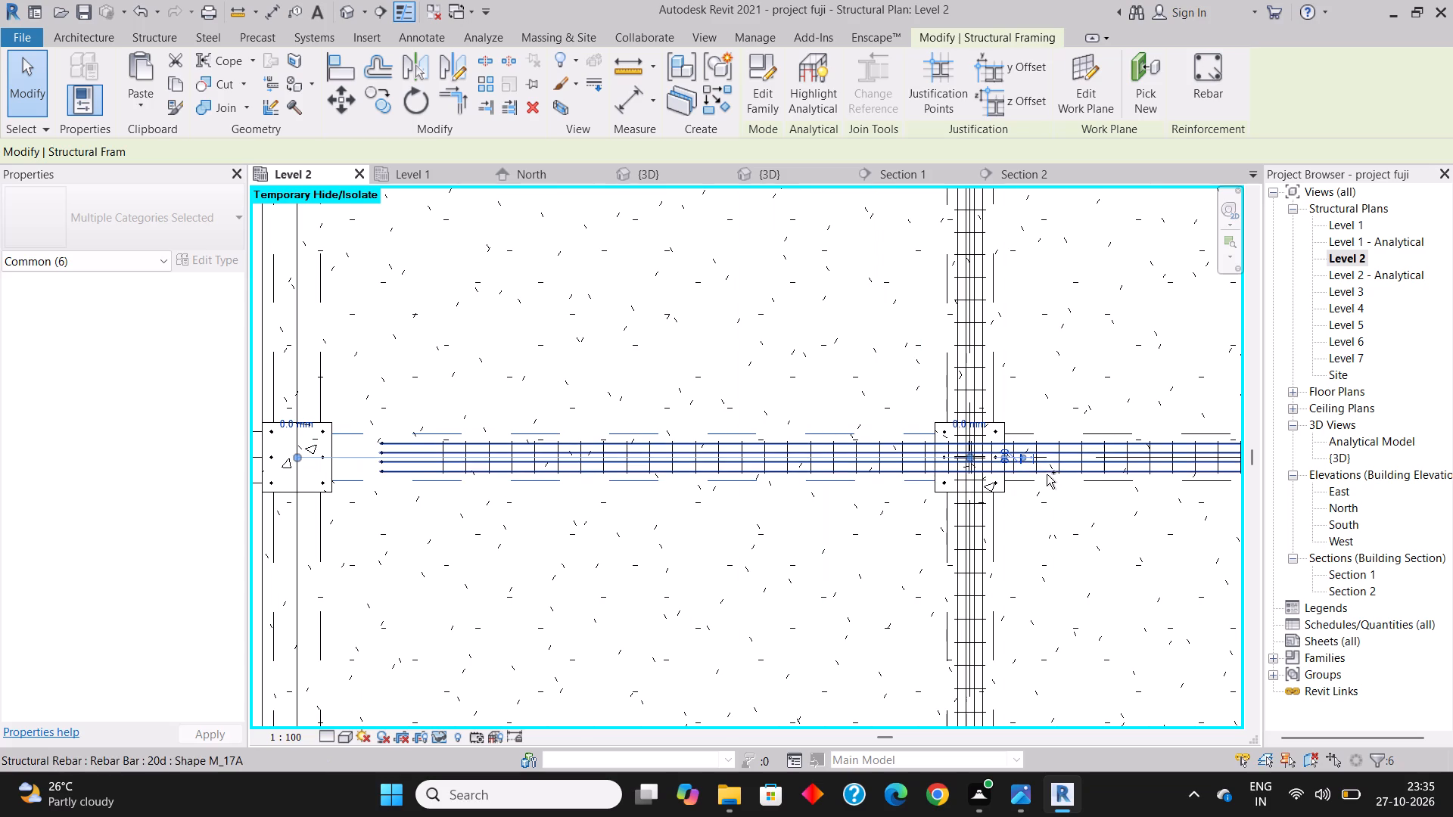
{"action": "left_click", "coordinate": [1030, 483], "text": "ctrl"}
{"action": "scroll", "coordinate": [568, 477], "scroll_direction": "down", "scroll_amount": 4}
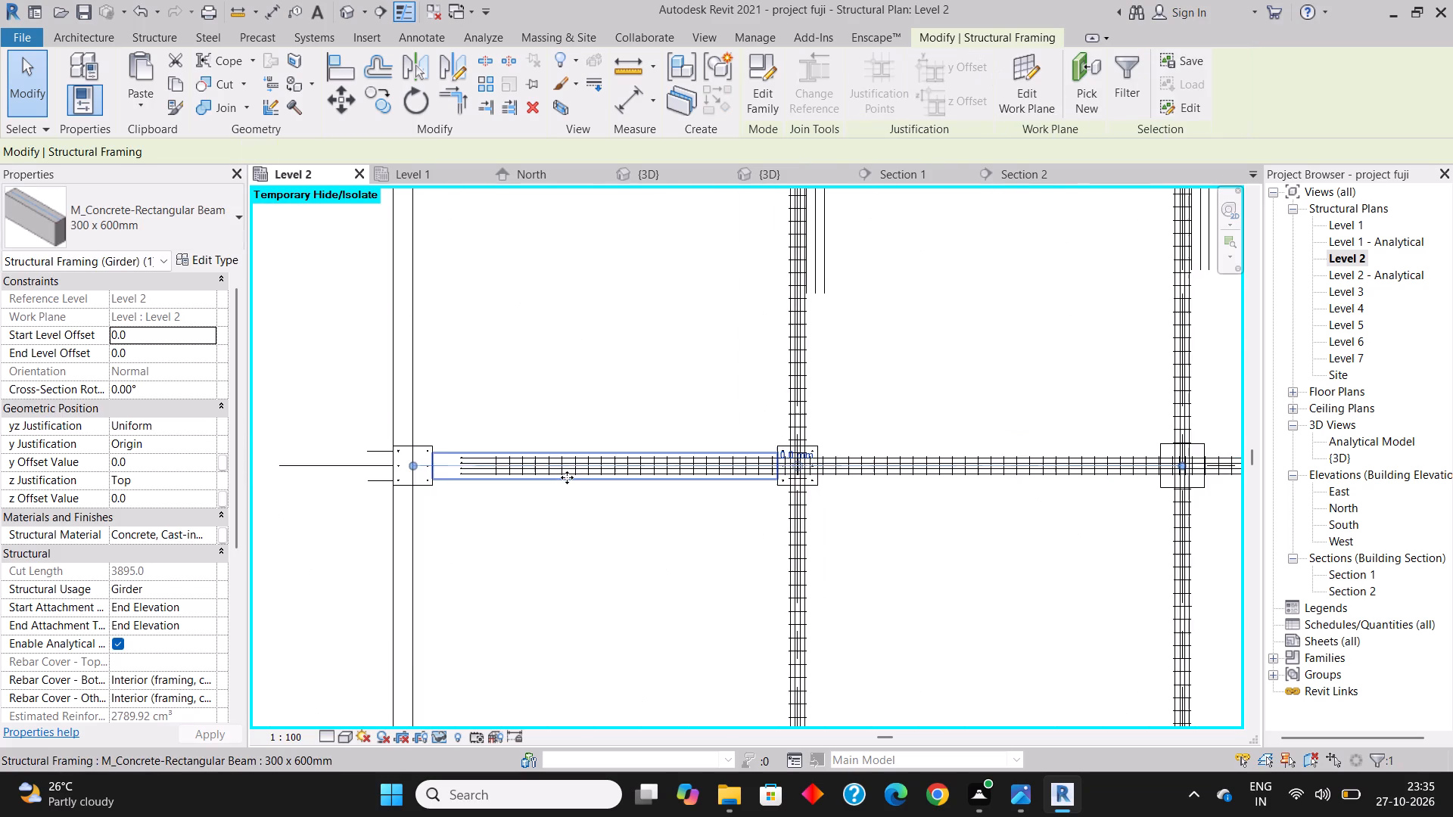
{"action": "scroll", "coordinate": [567, 477], "scroll_direction": "down", "scroll_amount": 8}
{"action": "scroll", "coordinate": [790, 483], "scroll_direction": "up", "scroll_amount": 7}
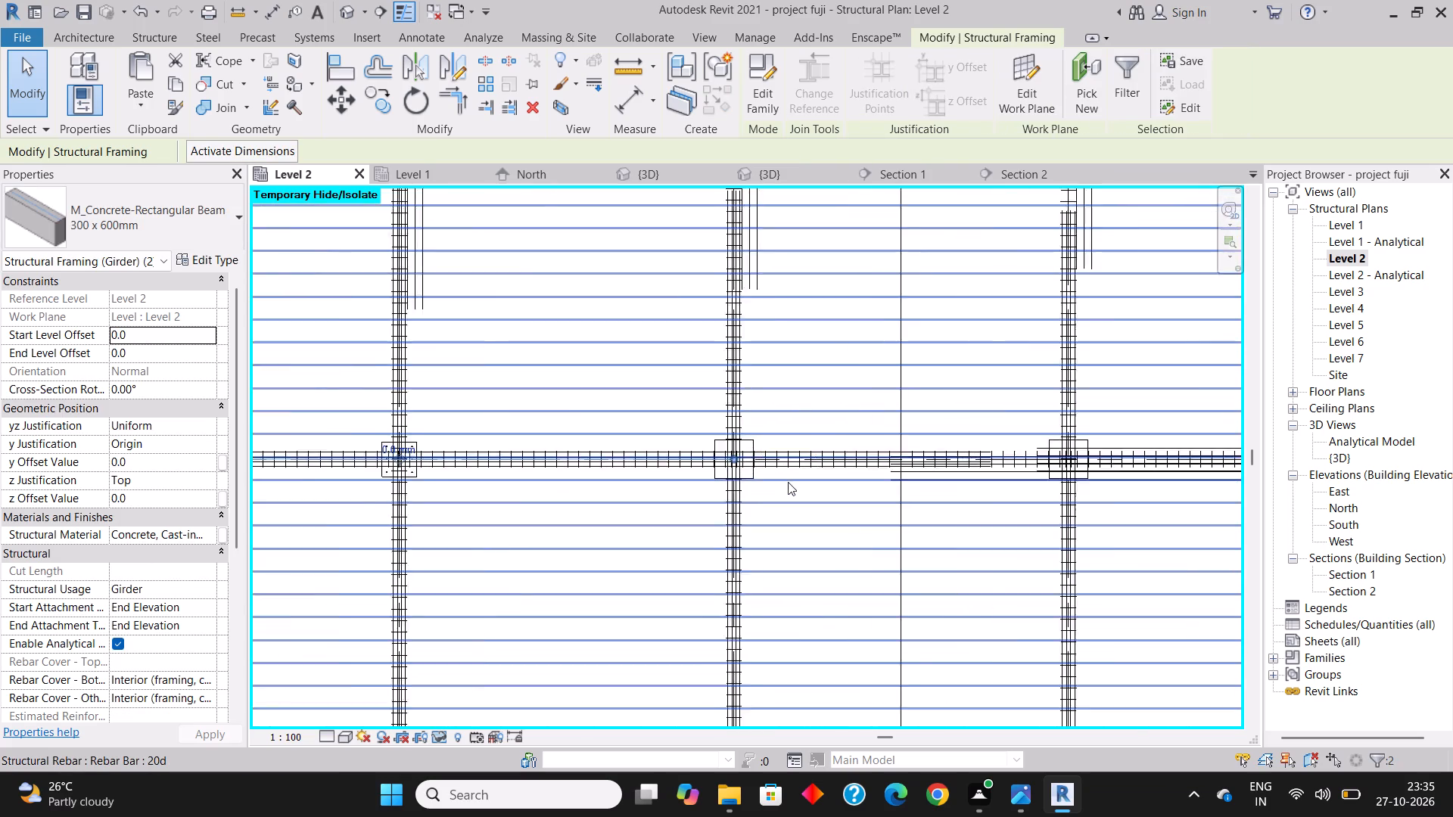
{"action": "scroll", "coordinate": [788, 482], "scroll_direction": "up", "scroll_amount": 10}
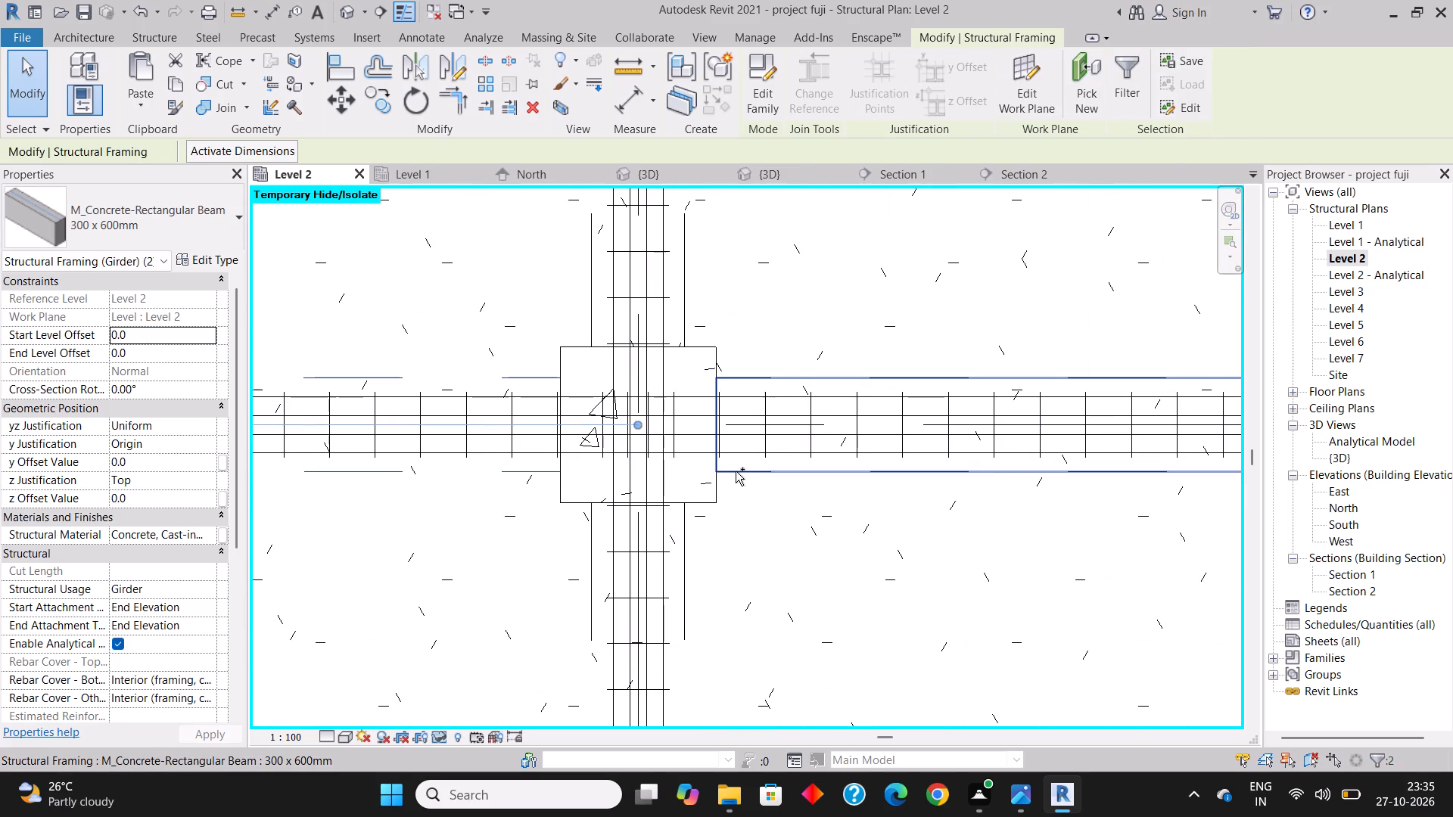
{"action": "left_click", "coordinate": [736, 471], "text": "ctrl"}
{"action": "scroll", "coordinate": [505, 505], "scroll_direction": "down", "scroll_amount": 11}
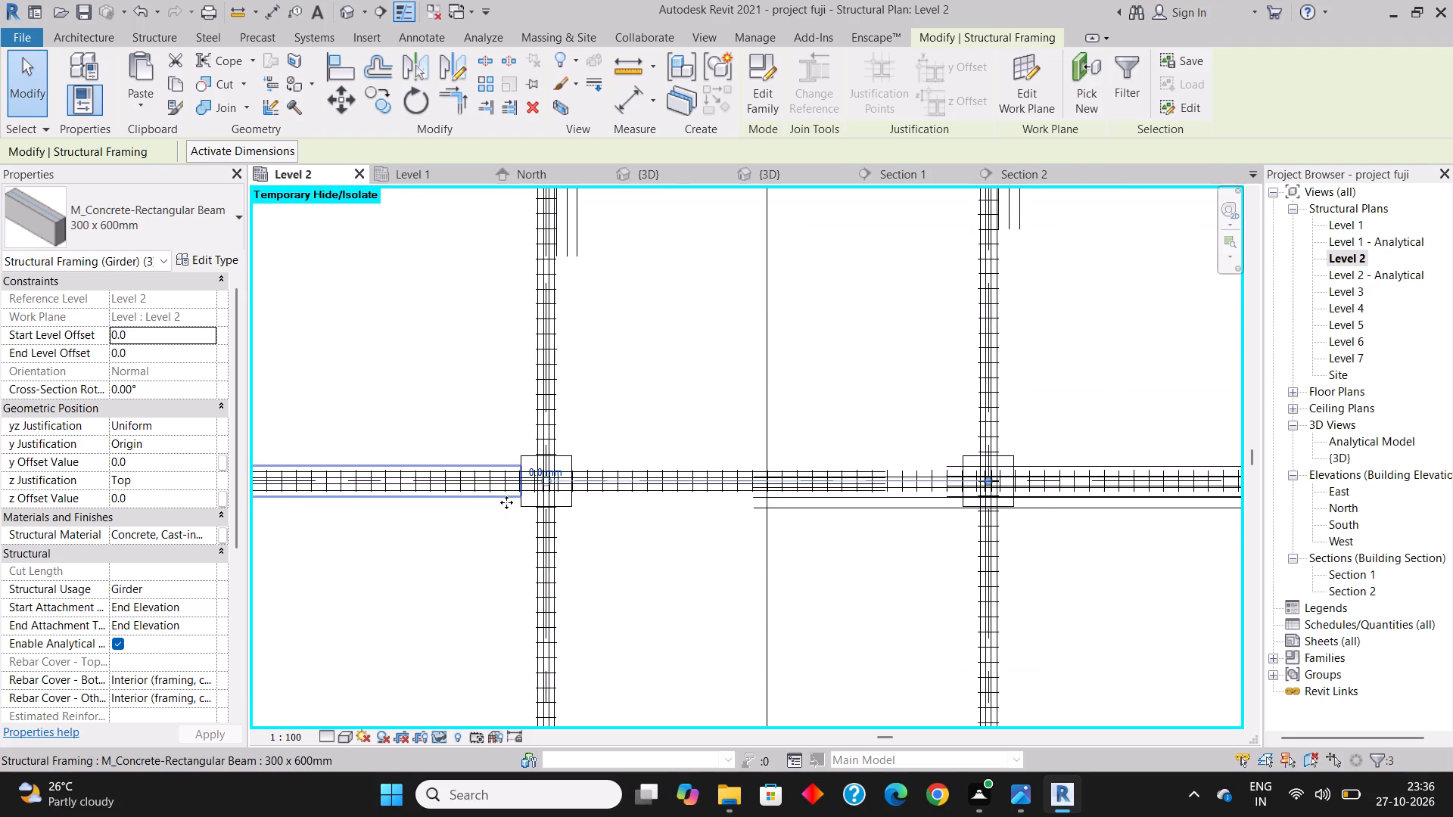
{"action": "scroll", "coordinate": [519, 499], "scroll_direction": "down", "scroll_amount": 1}
{"action": "scroll", "coordinate": [779, 496], "scroll_direction": "up", "scroll_amount": 7}
{"action": "scroll", "coordinate": [848, 499], "scroll_direction": "up", "scroll_amount": 6}
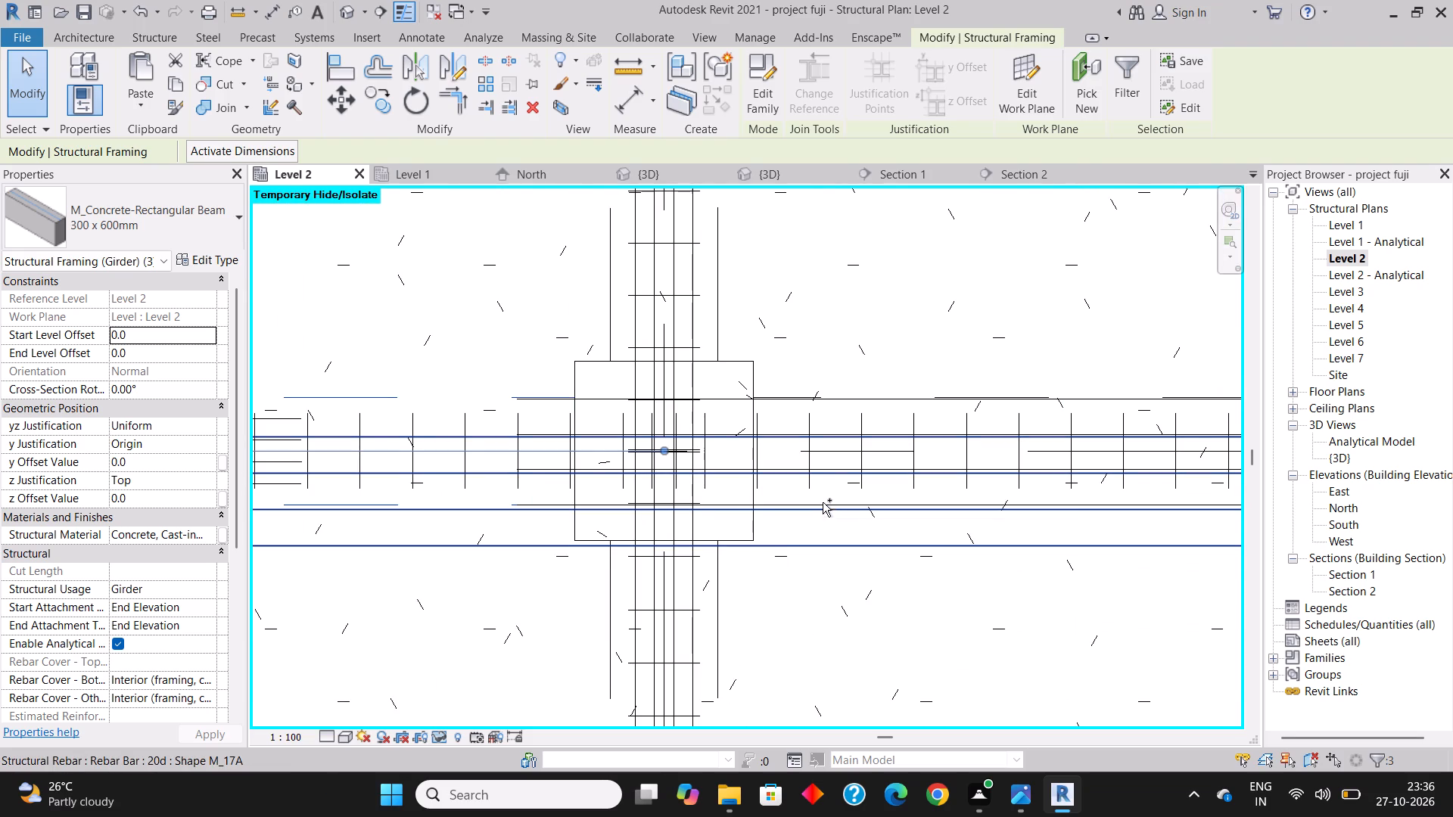
{"action": "left_click", "coordinate": [823, 498], "text": "ctrl"}
{"action": "scroll", "coordinate": [504, 493], "scroll_direction": "down", "scroll_amount": 4}
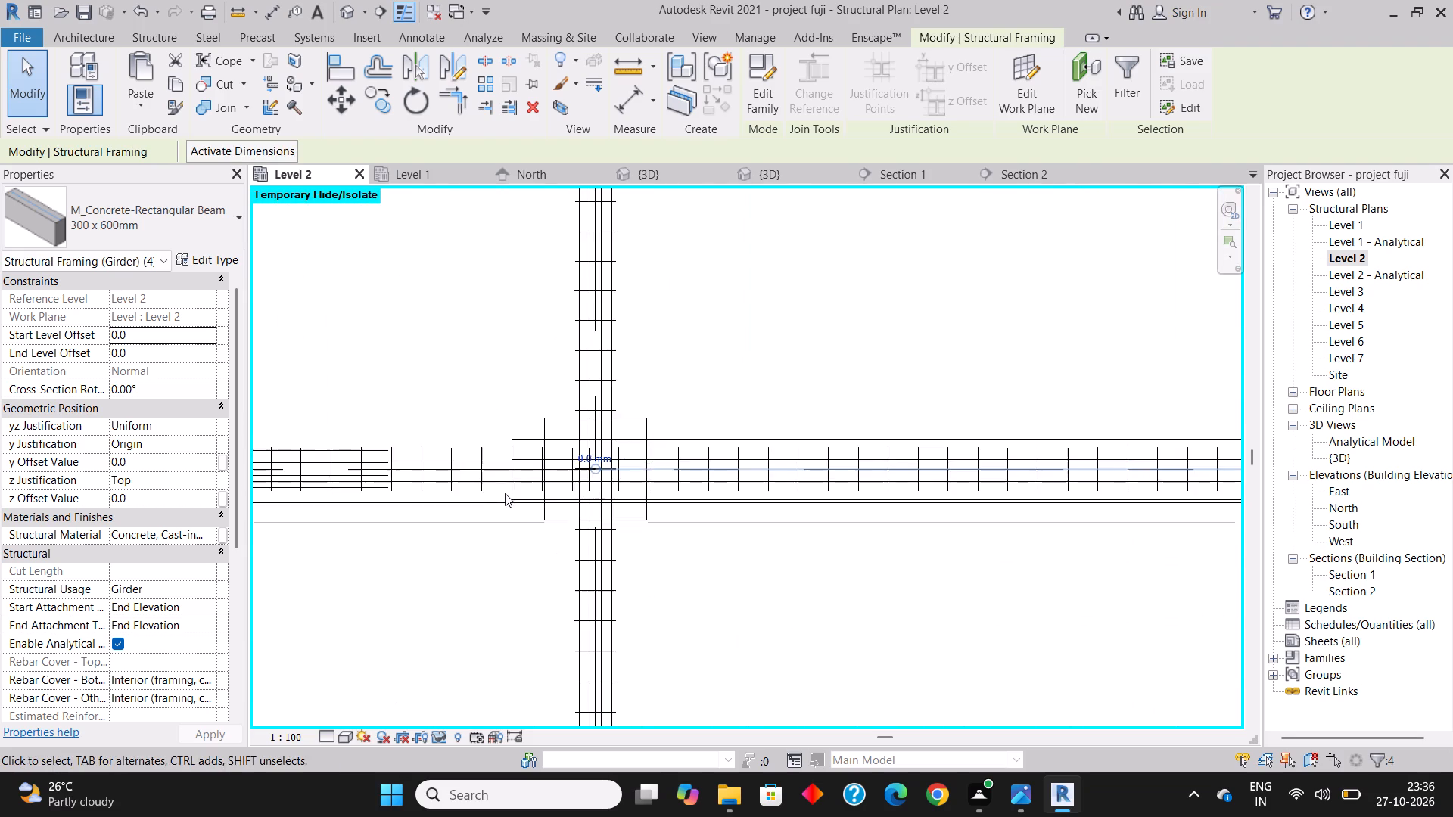
{"action": "scroll", "coordinate": [507, 490], "scroll_direction": "down", "scroll_amount": 11}
{"action": "scroll", "coordinate": [752, 485], "scroll_direction": "up", "scroll_amount": 4}
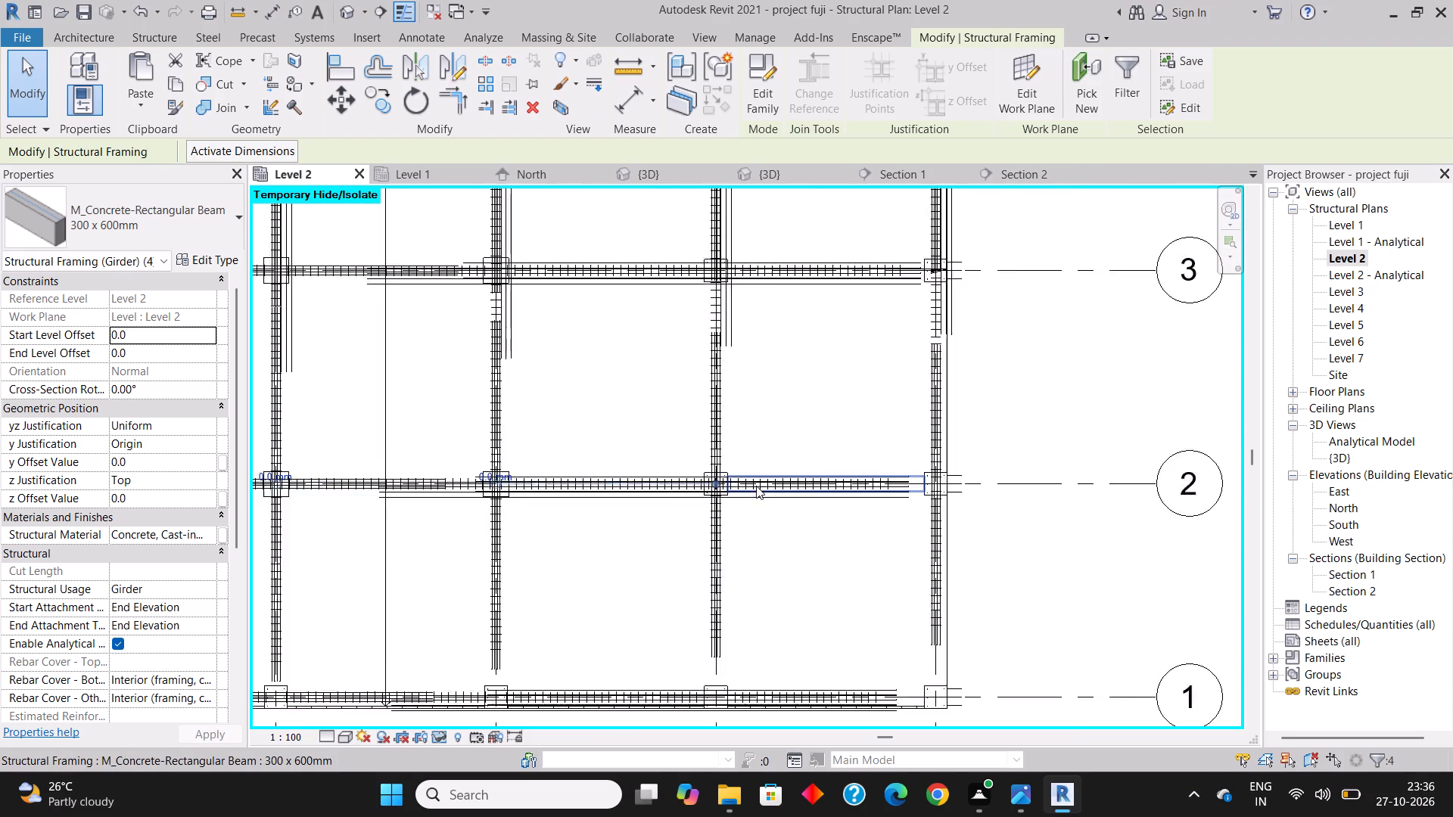
{"action": "scroll", "coordinate": [755, 486], "scroll_direction": "up", "scroll_amount": 6}
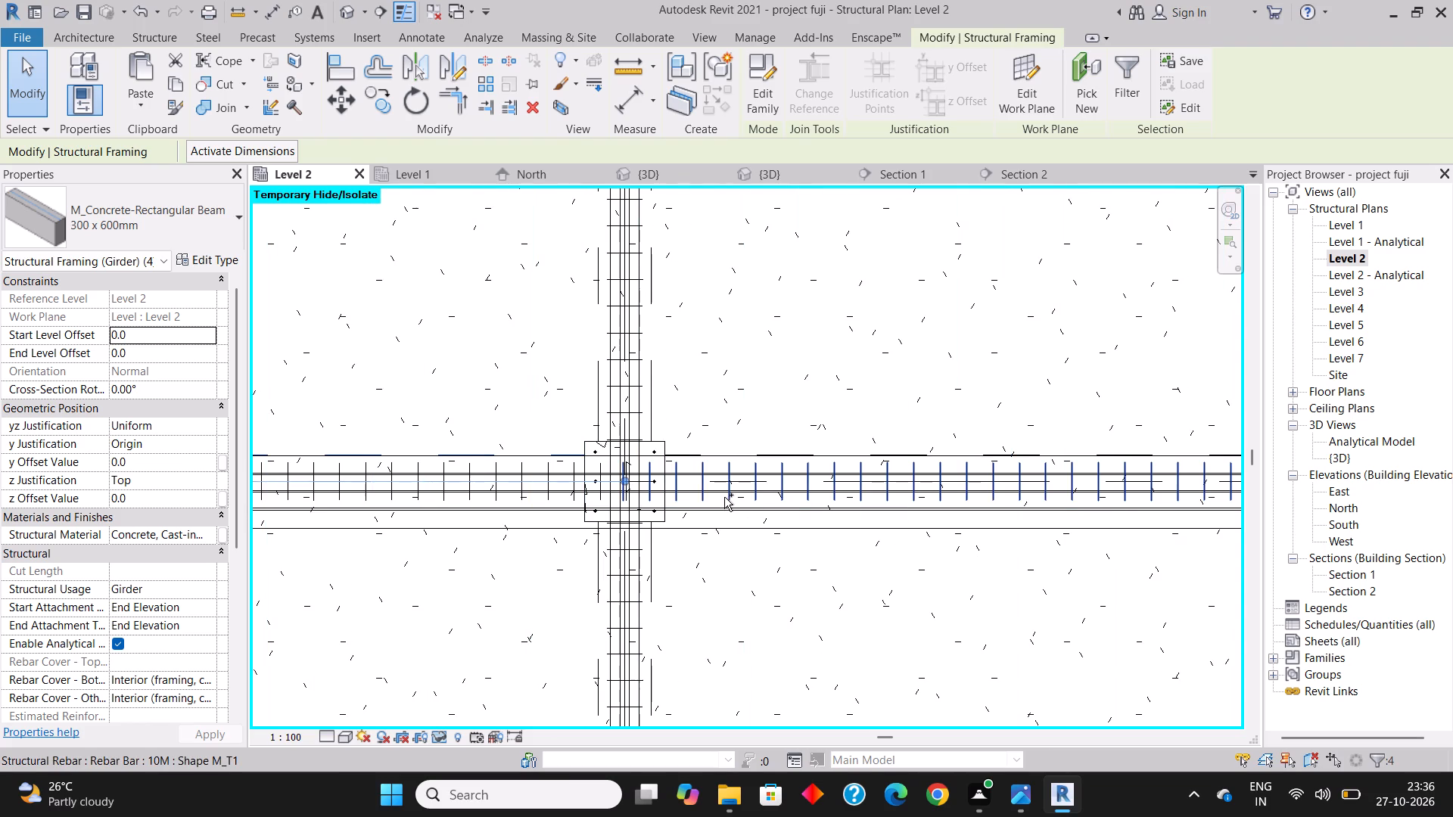
{"action": "scroll", "coordinate": [719, 508], "scroll_direction": "up", "scroll_amount": 3, "text": "ctrl"}
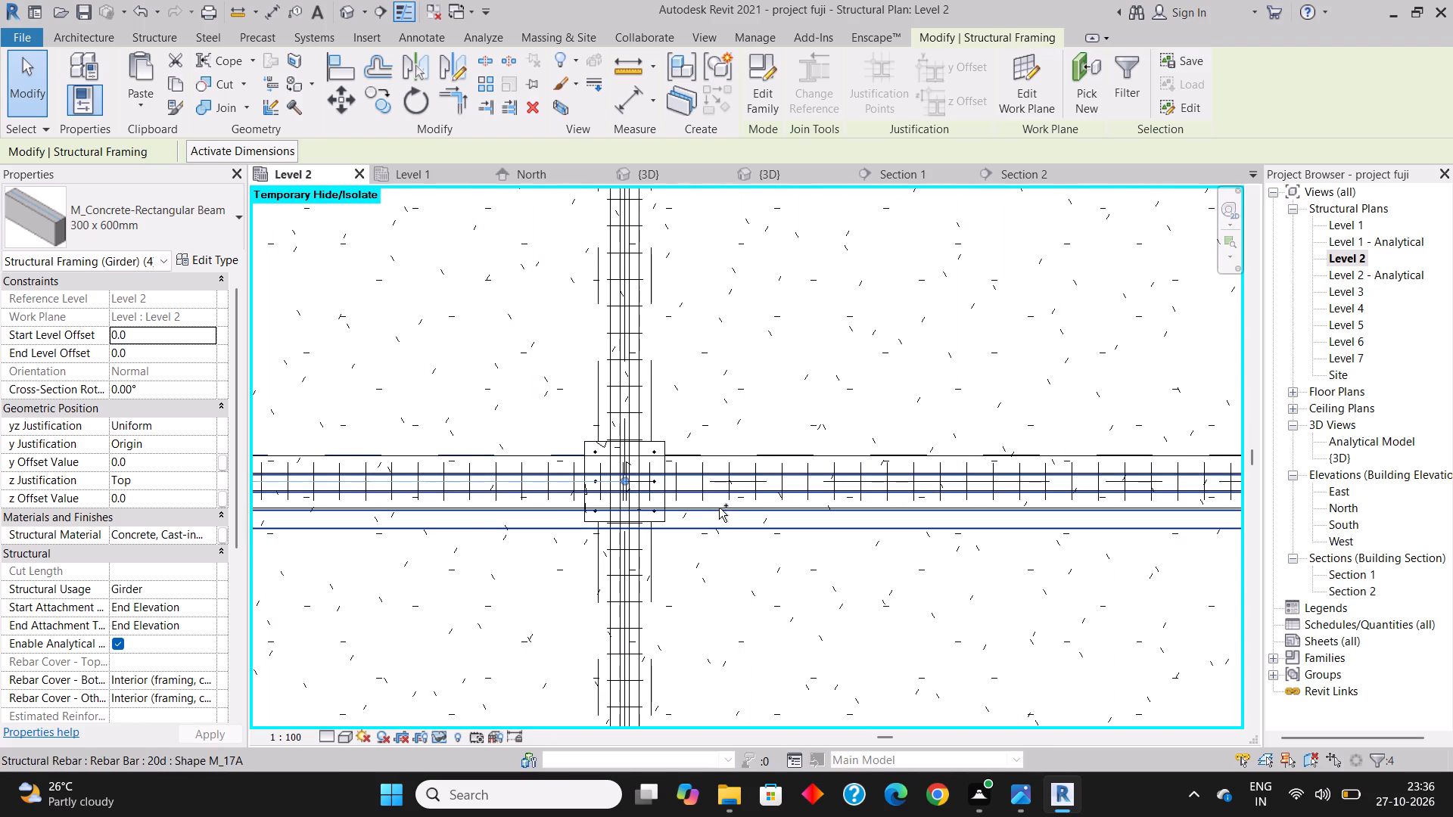
{"action": "scroll", "coordinate": [719, 508], "scroll_direction": "up", "scroll_amount": 3}
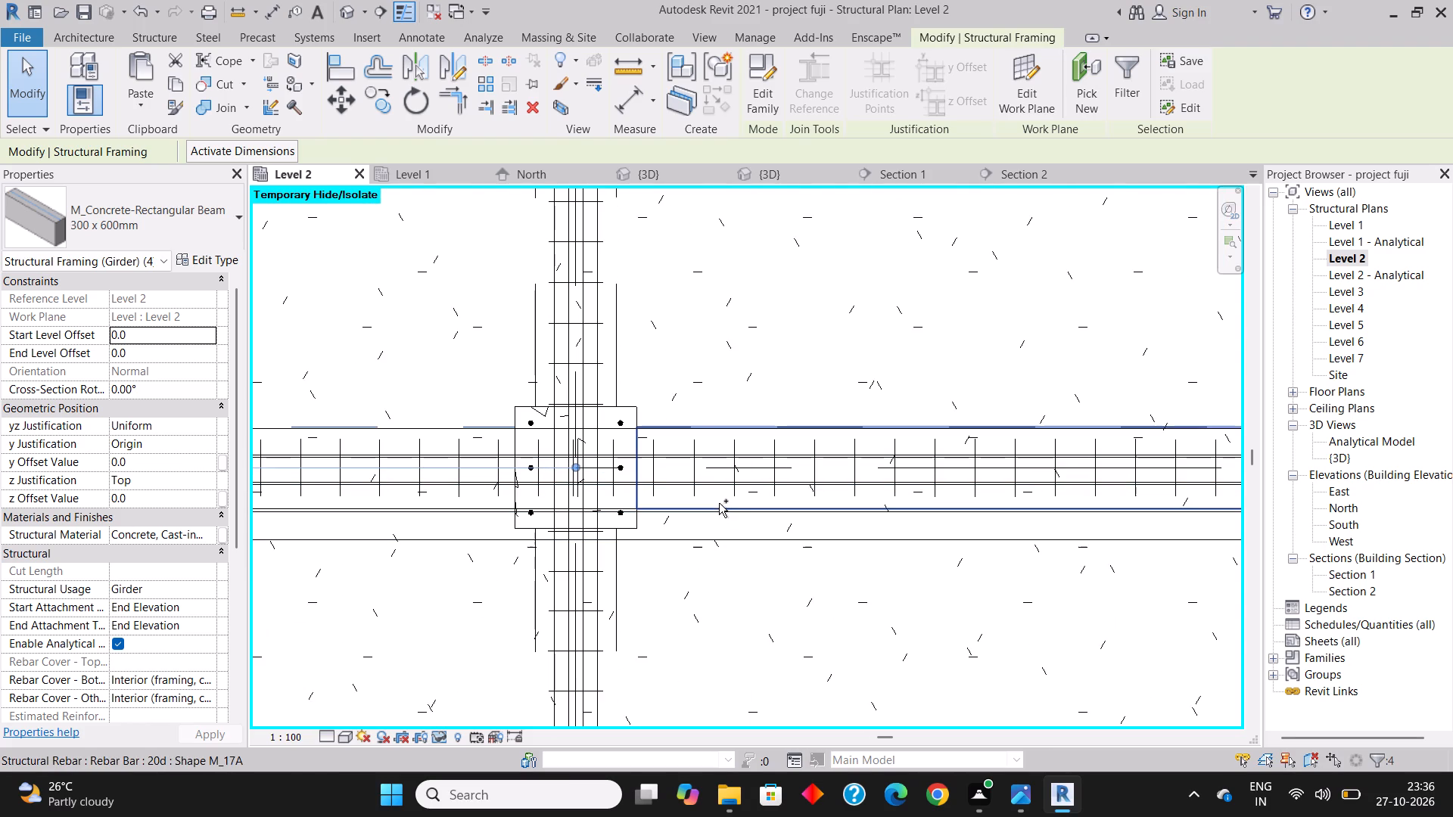
{"action": "left_click", "coordinate": [719, 503], "text": "ctrl"}
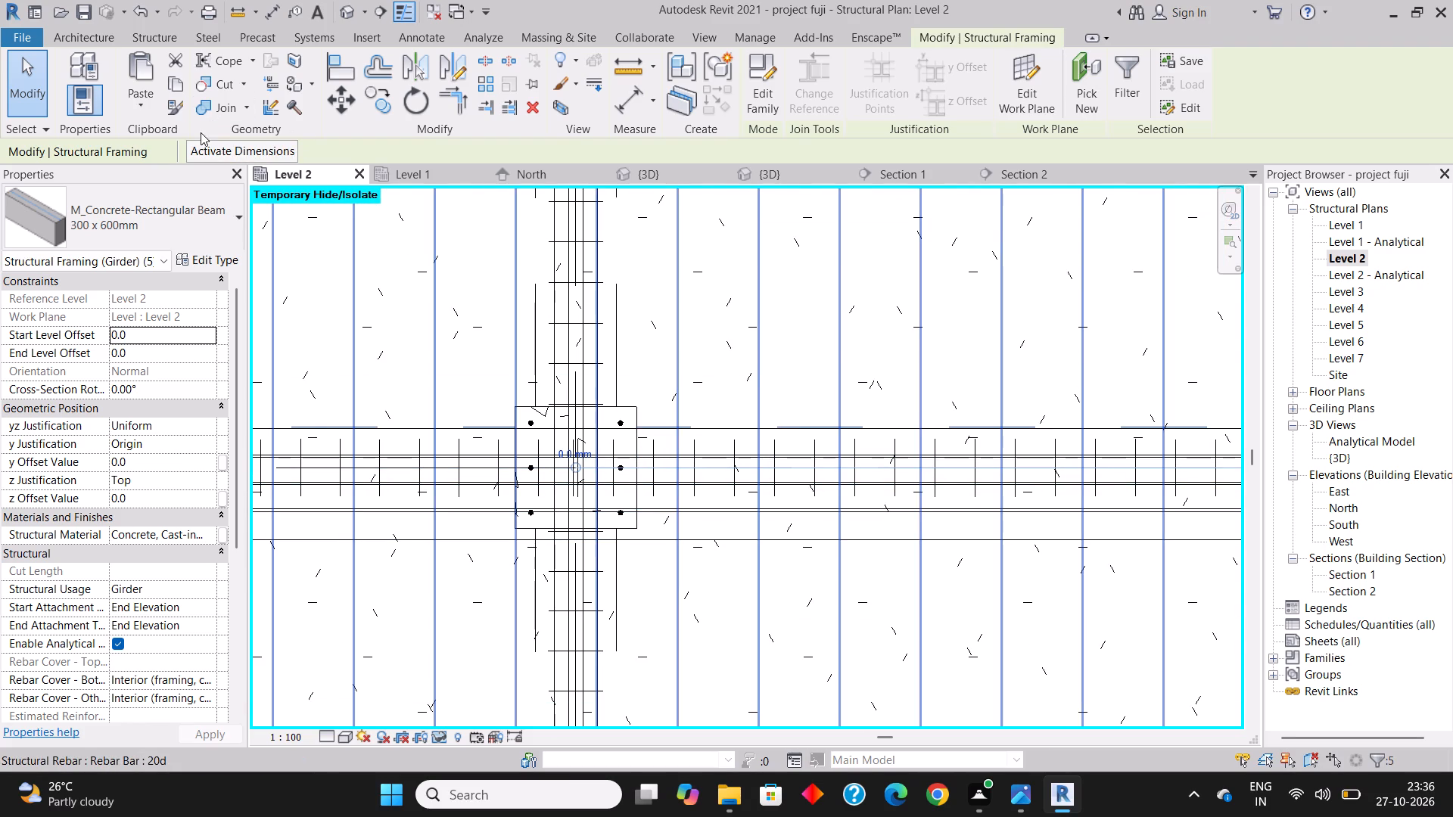
{"action": "left_click", "coordinate": [176, 82]}
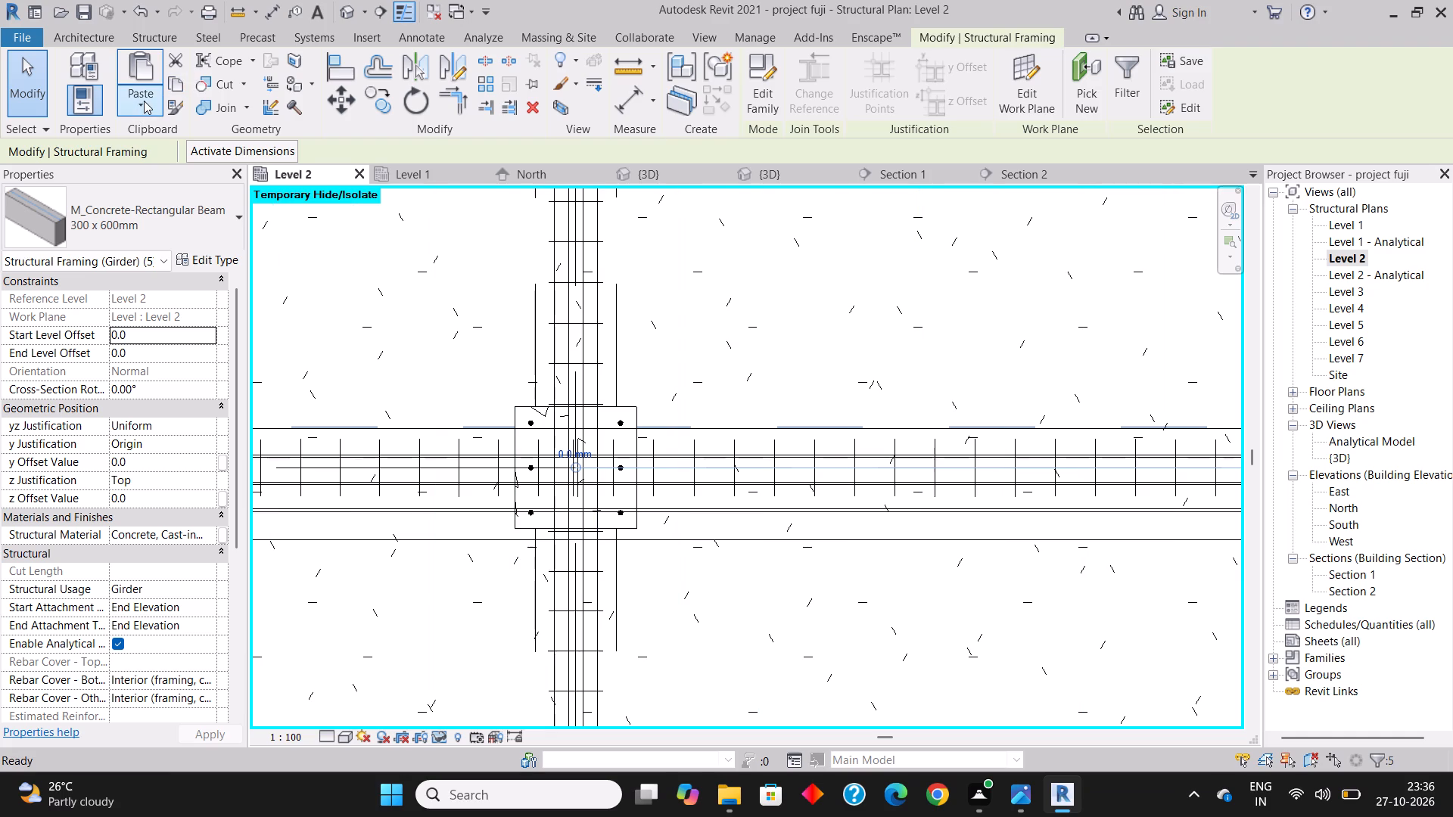
{"action": "left_click", "coordinate": [144, 101]}
{"action": "left_click", "coordinate": [177, 166]}
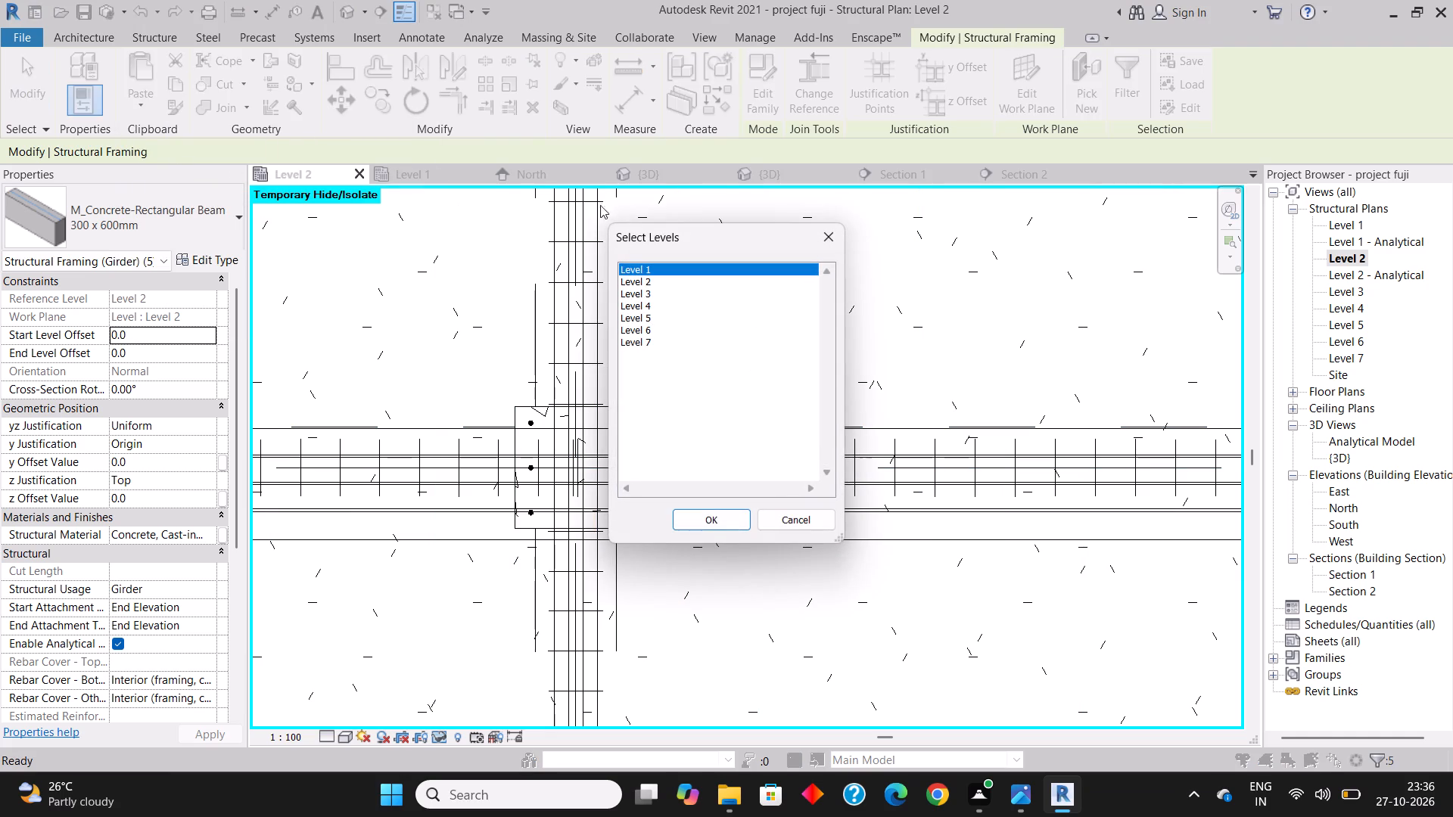
{"action": "left_click_drag", "start_coordinate": [644, 280], "coordinate": [656, 349]}
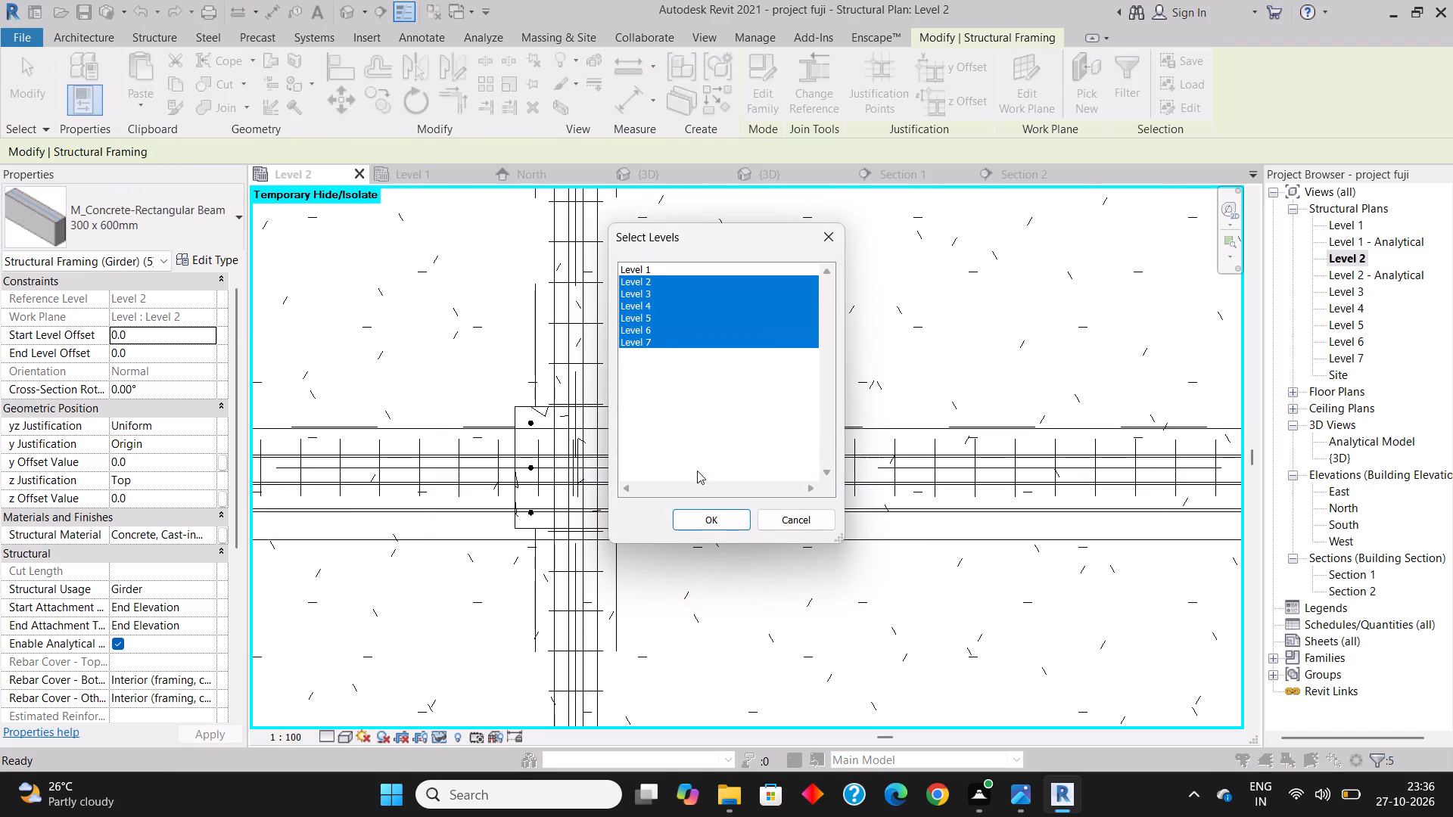
{"action": "left_click", "coordinate": [712, 519]}
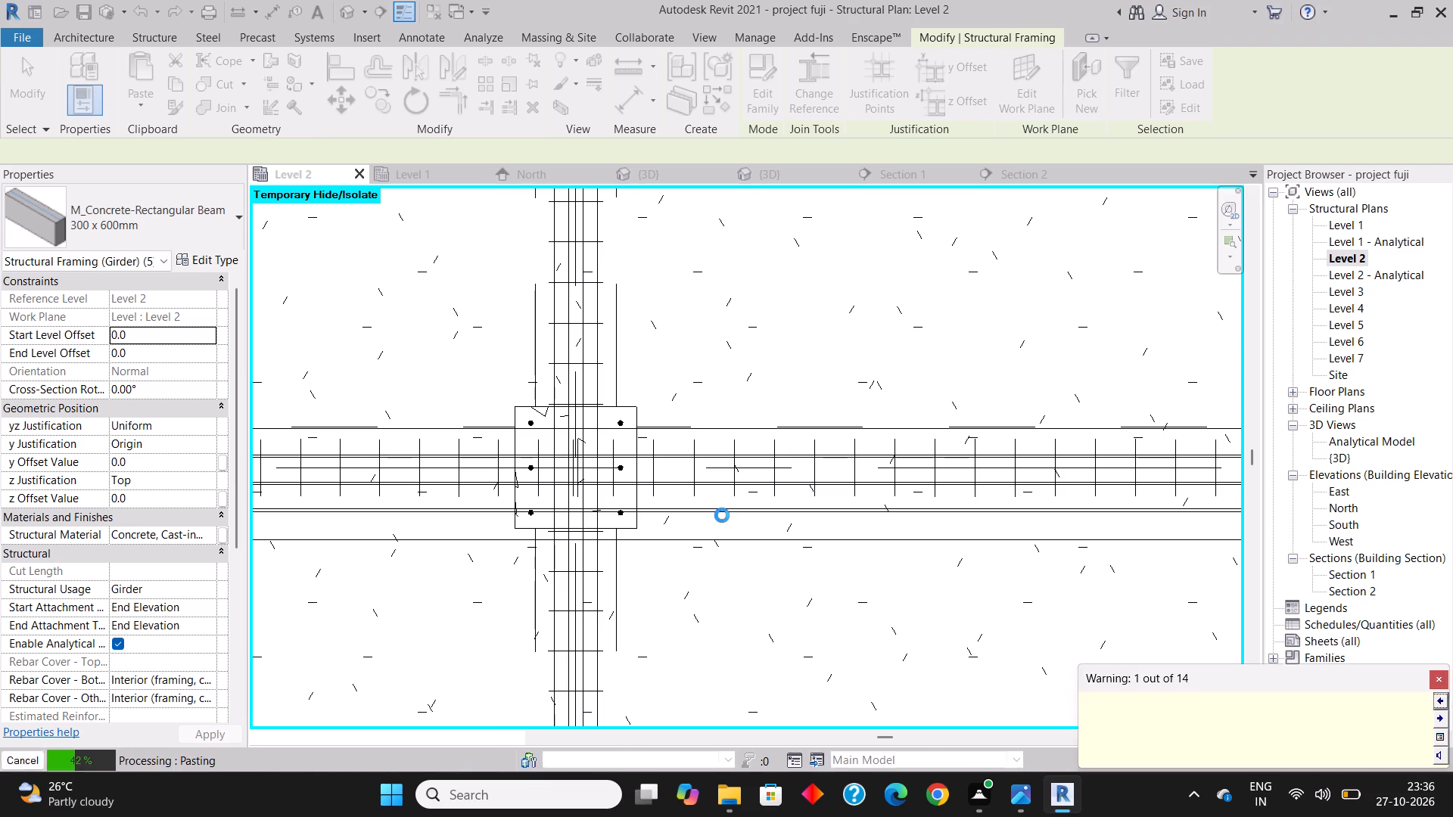
Copy the five 300 x 600mm beams along grid 1 in the Level 2 plan, paste them aligned to Levels 2 through 7, and save the project.
{"action": "scroll", "coordinate": [738, 508], "scroll_direction": "down", "scroll_amount": 8}
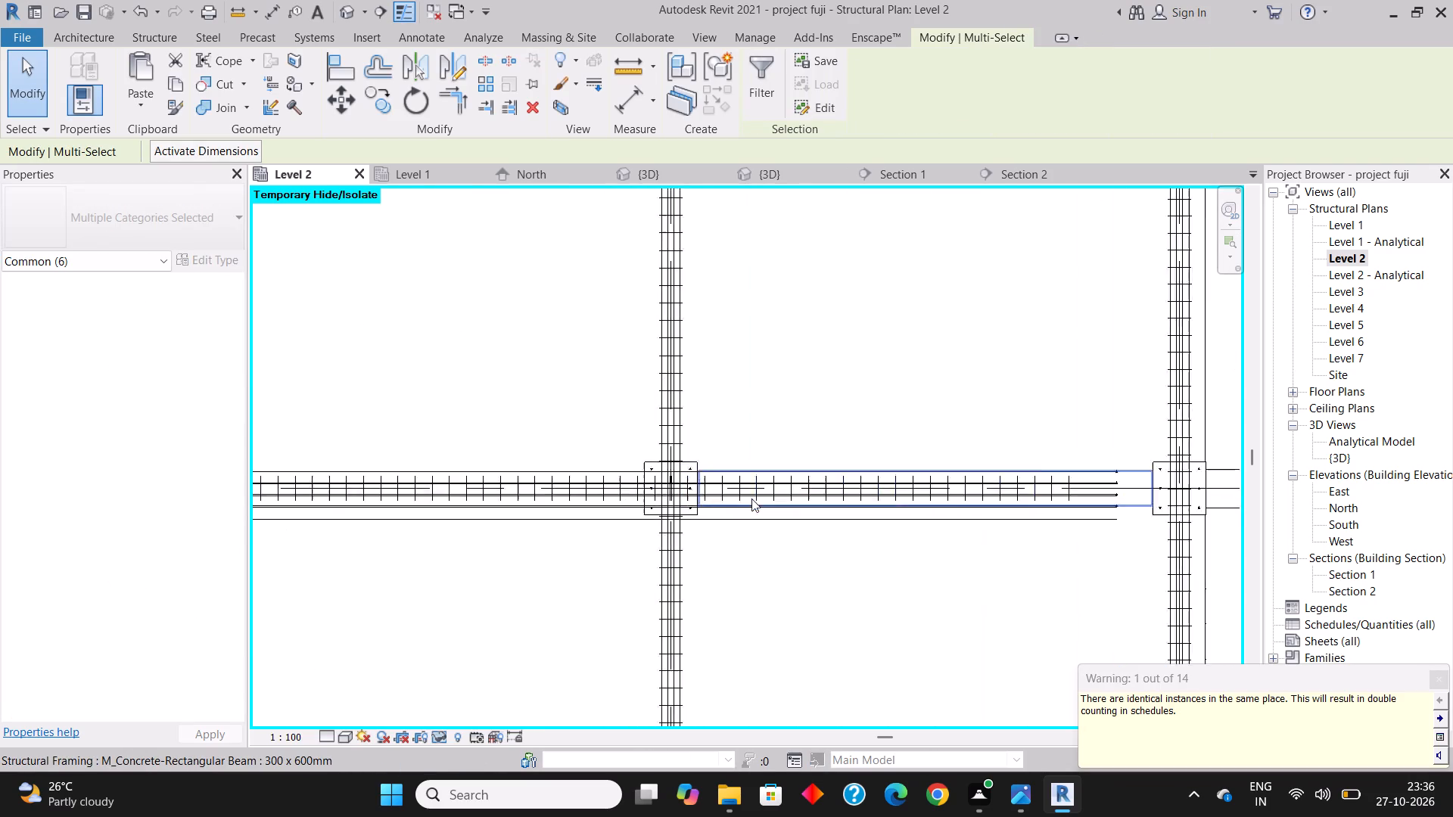
{"action": "scroll", "coordinate": [752, 499], "scroll_direction": "down", "scroll_amount": 9}
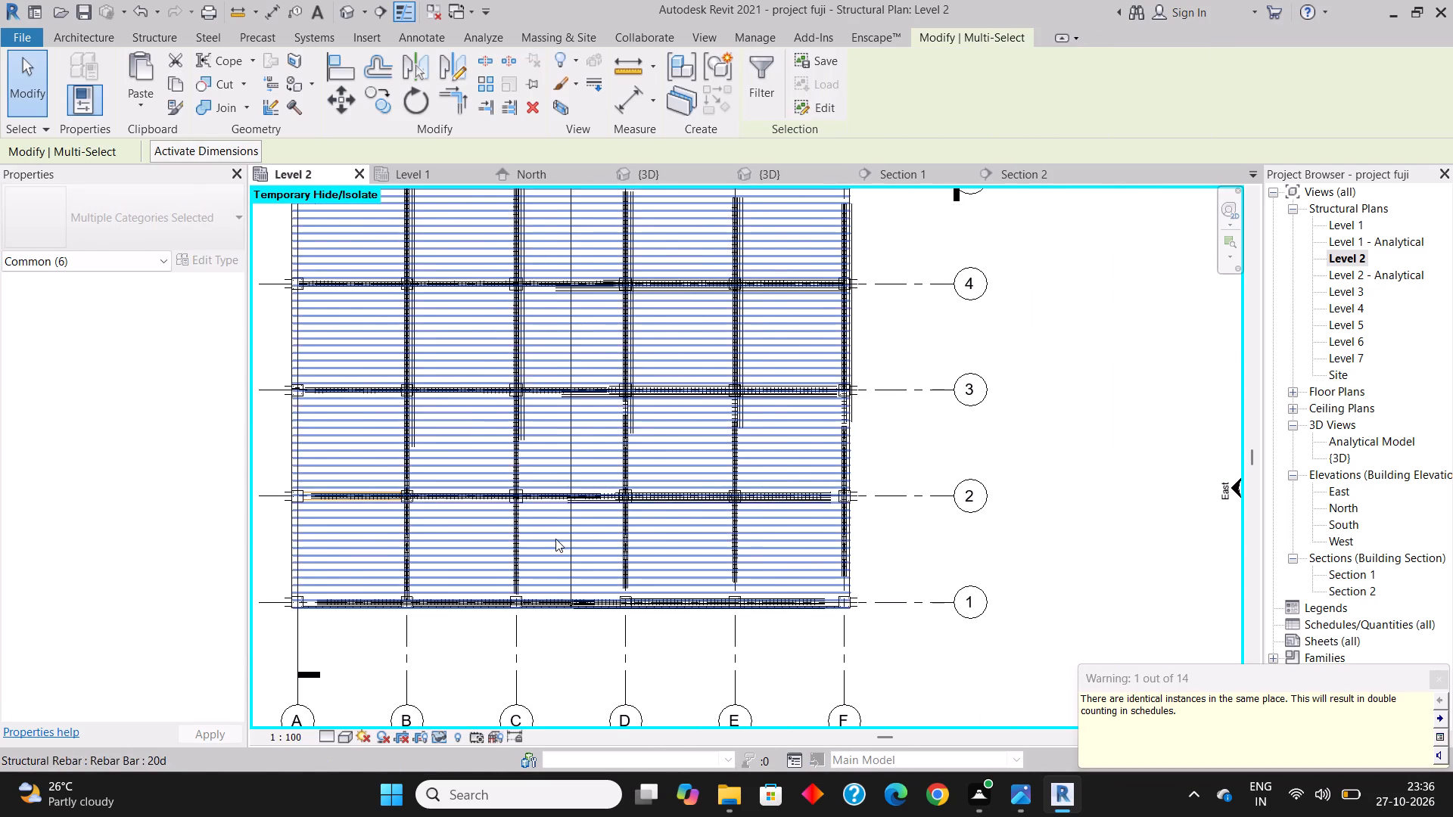
{"action": "middle_click_drag", "start_coordinate": [555, 540], "coordinate": [734, 484]}
{"action": "scroll", "coordinate": [550, 530], "scroll_direction": "up", "scroll_amount": 3}
{"action": "scroll", "coordinate": [478, 539], "scroll_direction": "up", "scroll_amount": 9}
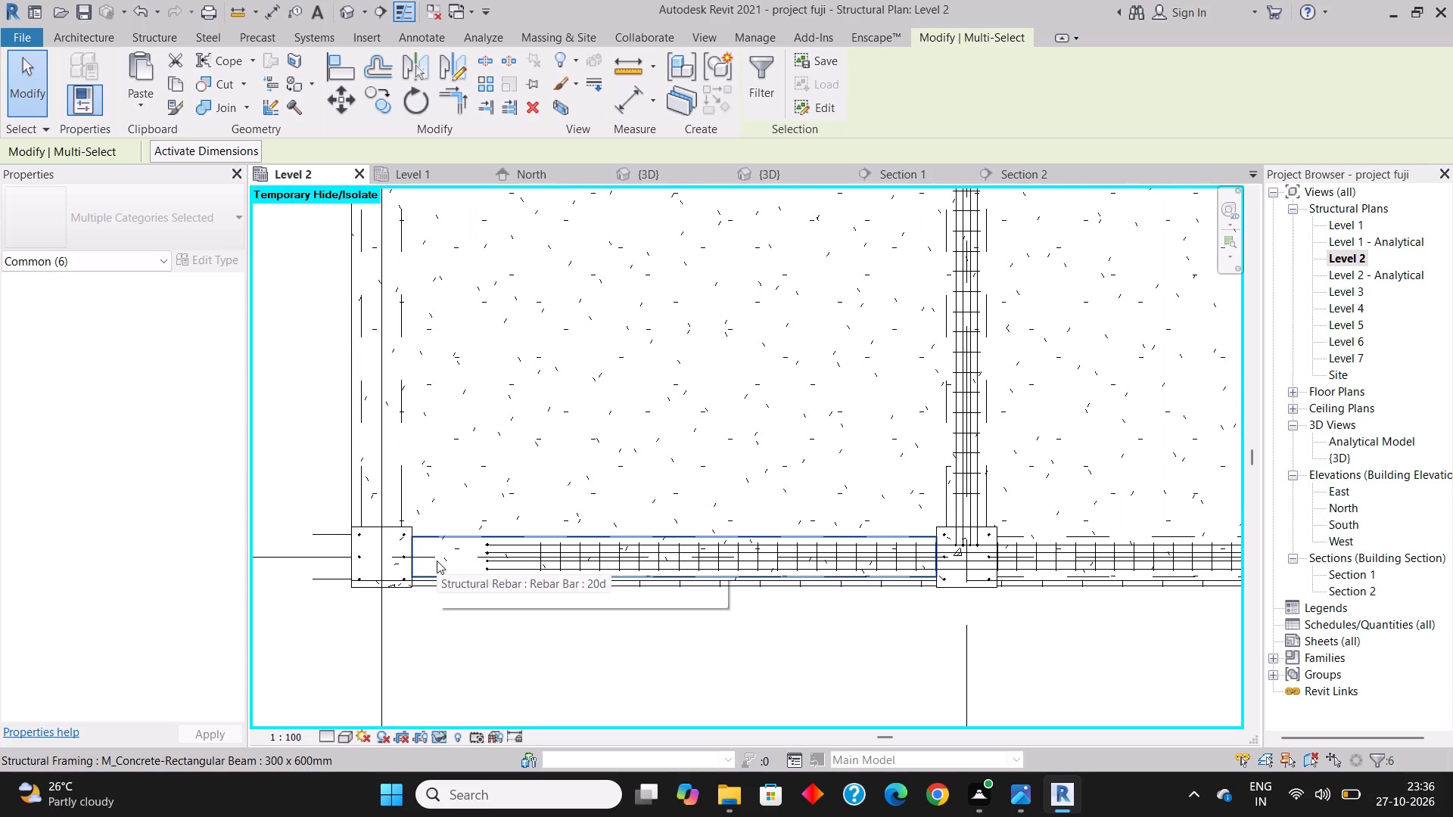
{"action": "left_click", "coordinate": [437, 561]}
{"action": "scroll", "coordinate": [396, 563], "scroll_direction": "down", "scroll_amount": 7}
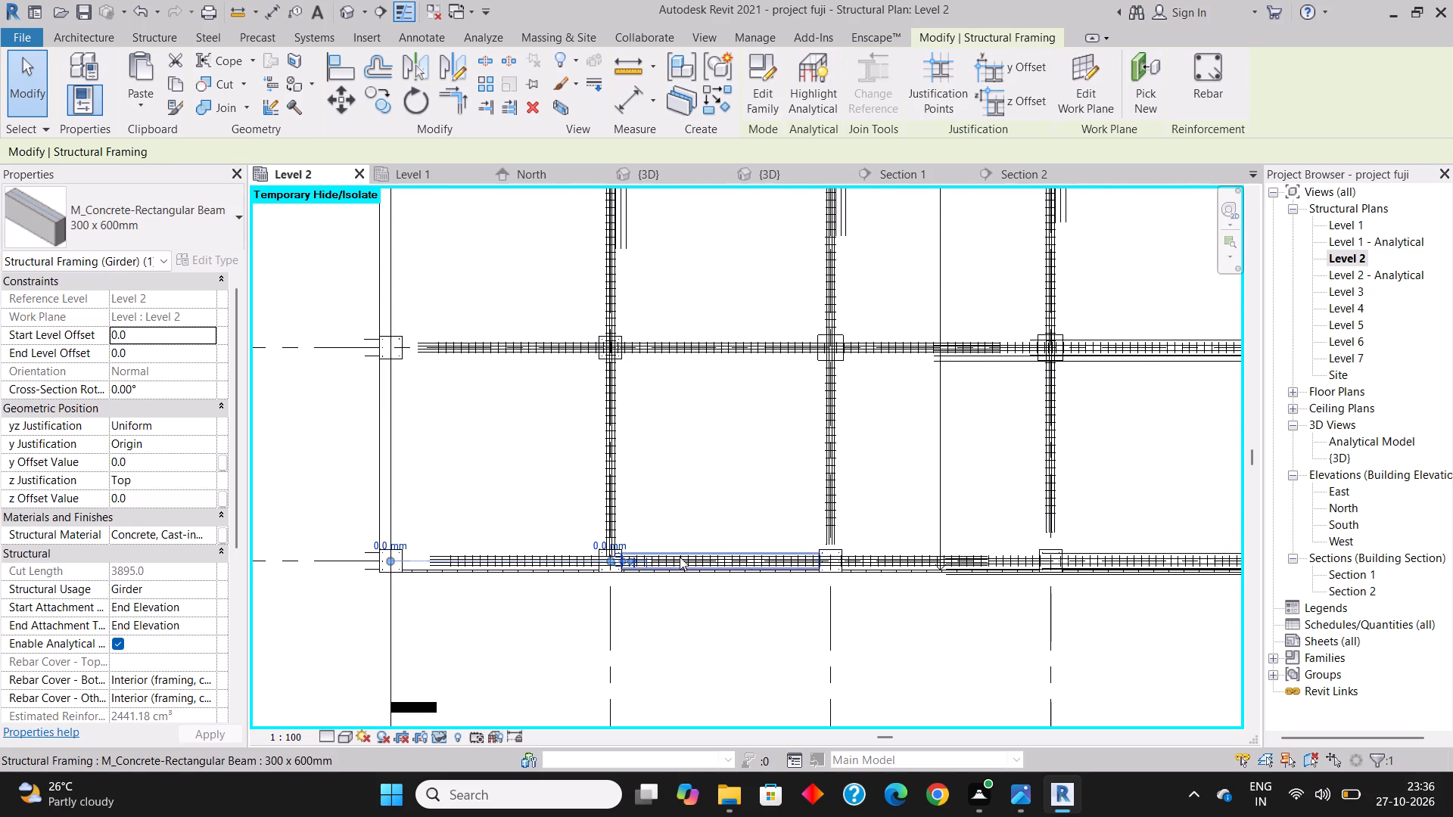
{"action": "scroll", "coordinate": [680, 558], "scroll_direction": "up", "scroll_amount": 3}
{"action": "left_click", "coordinate": [680, 556], "text": "ctrl"}
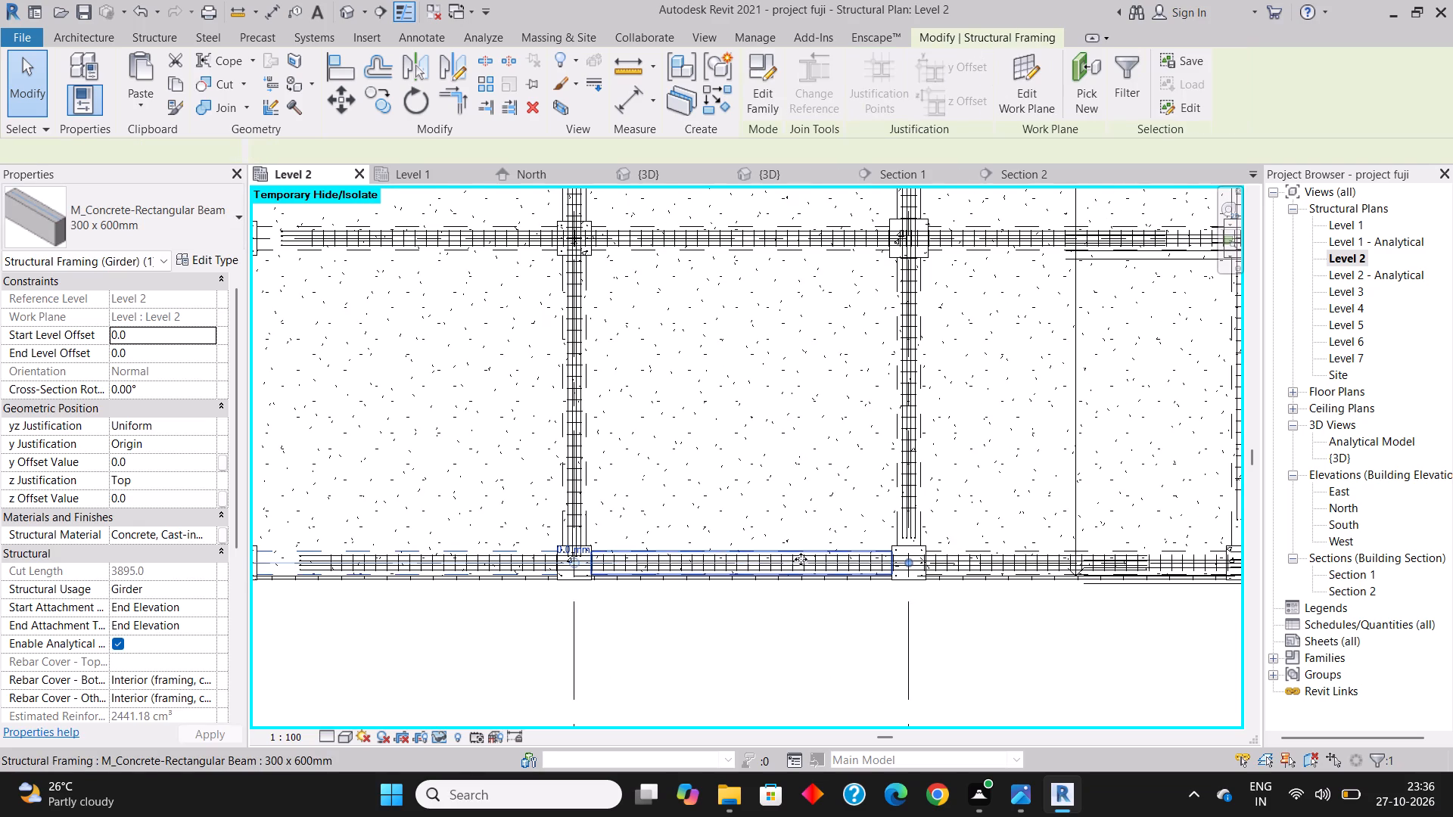
{"action": "middle_click_drag", "start_coordinate": [801, 561], "coordinate": [523, 567]}
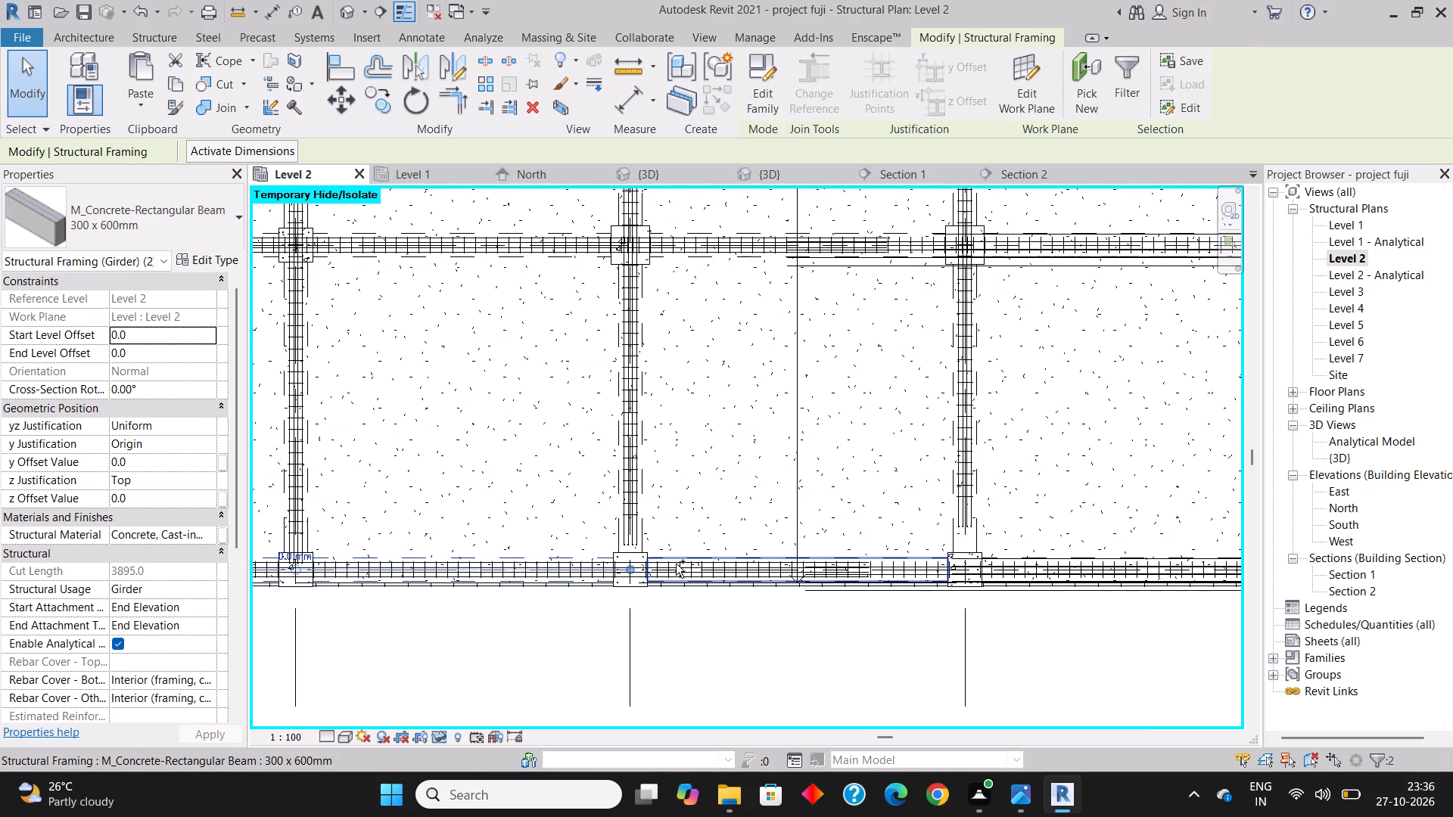
{"action": "left_click", "coordinate": [676, 564], "text": "ctrl"}
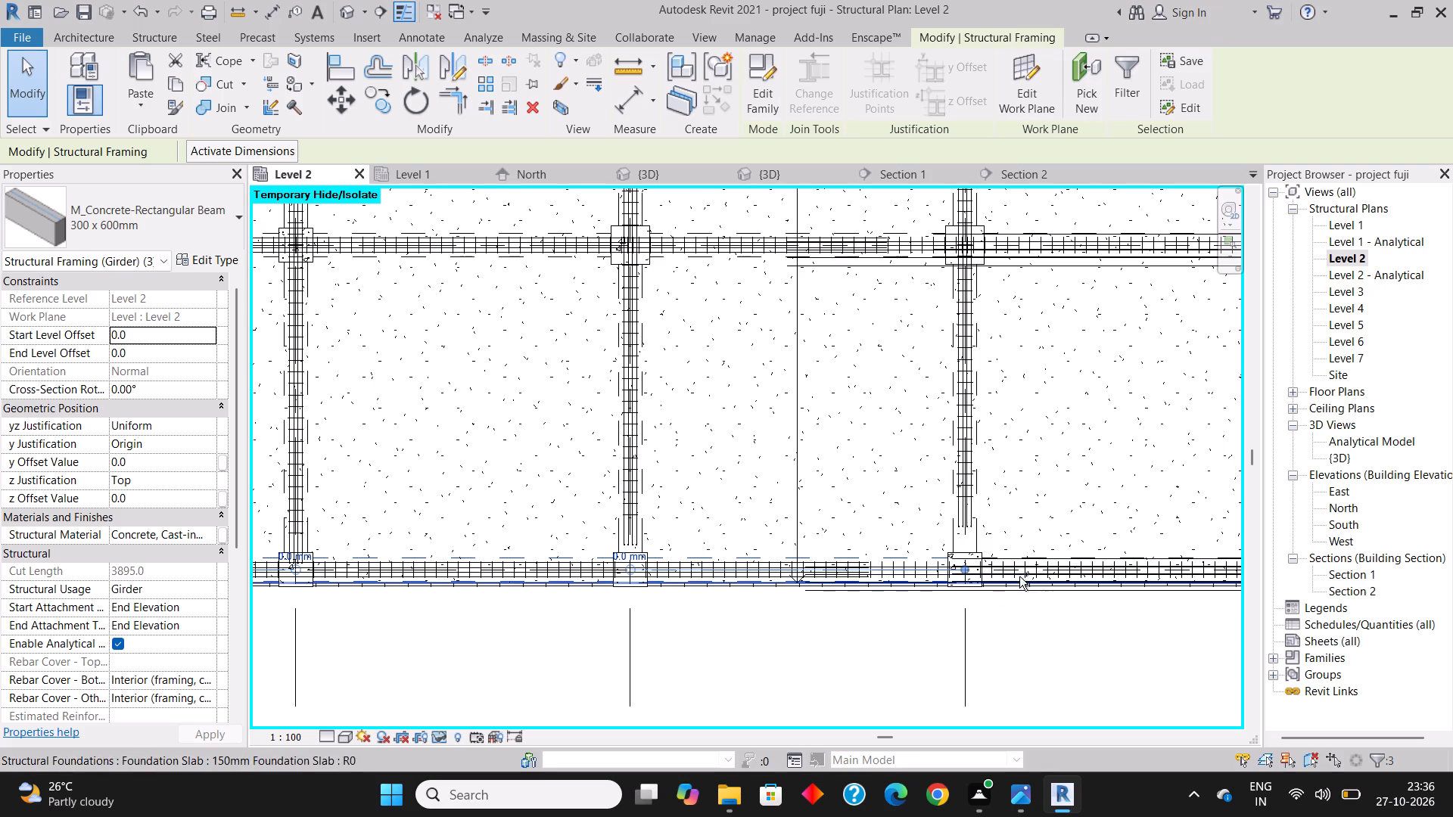
{"action": "left_click", "coordinate": [1018, 568], "text": "ctrl"}
{"action": "middle_click_drag", "start_coordinate": [1047, 592], "coordinate": [727, 604]}
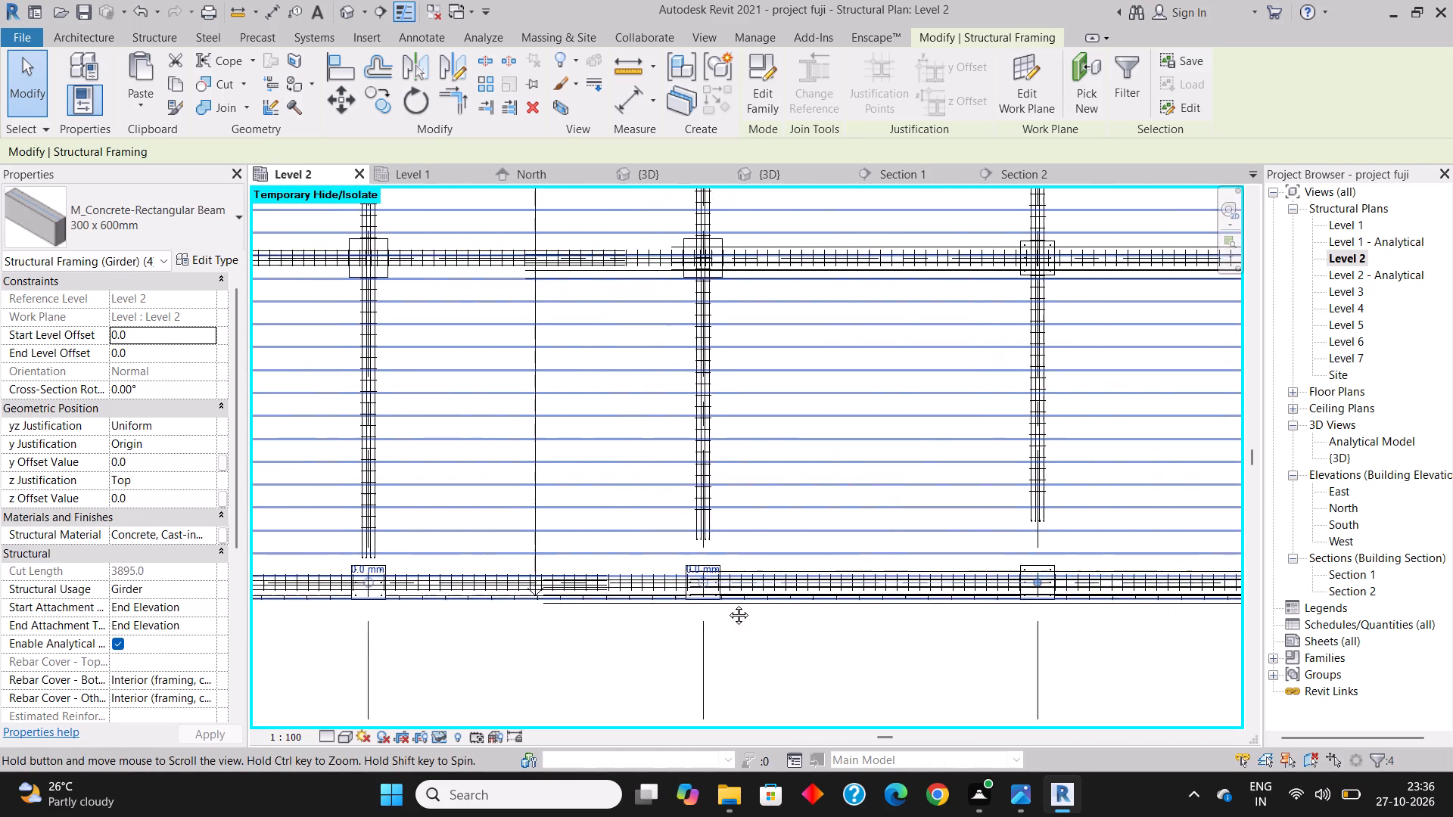
{"action": "middle_click_drag", "start_coordinate": [727, 604], "coordinate": [533, 587]}
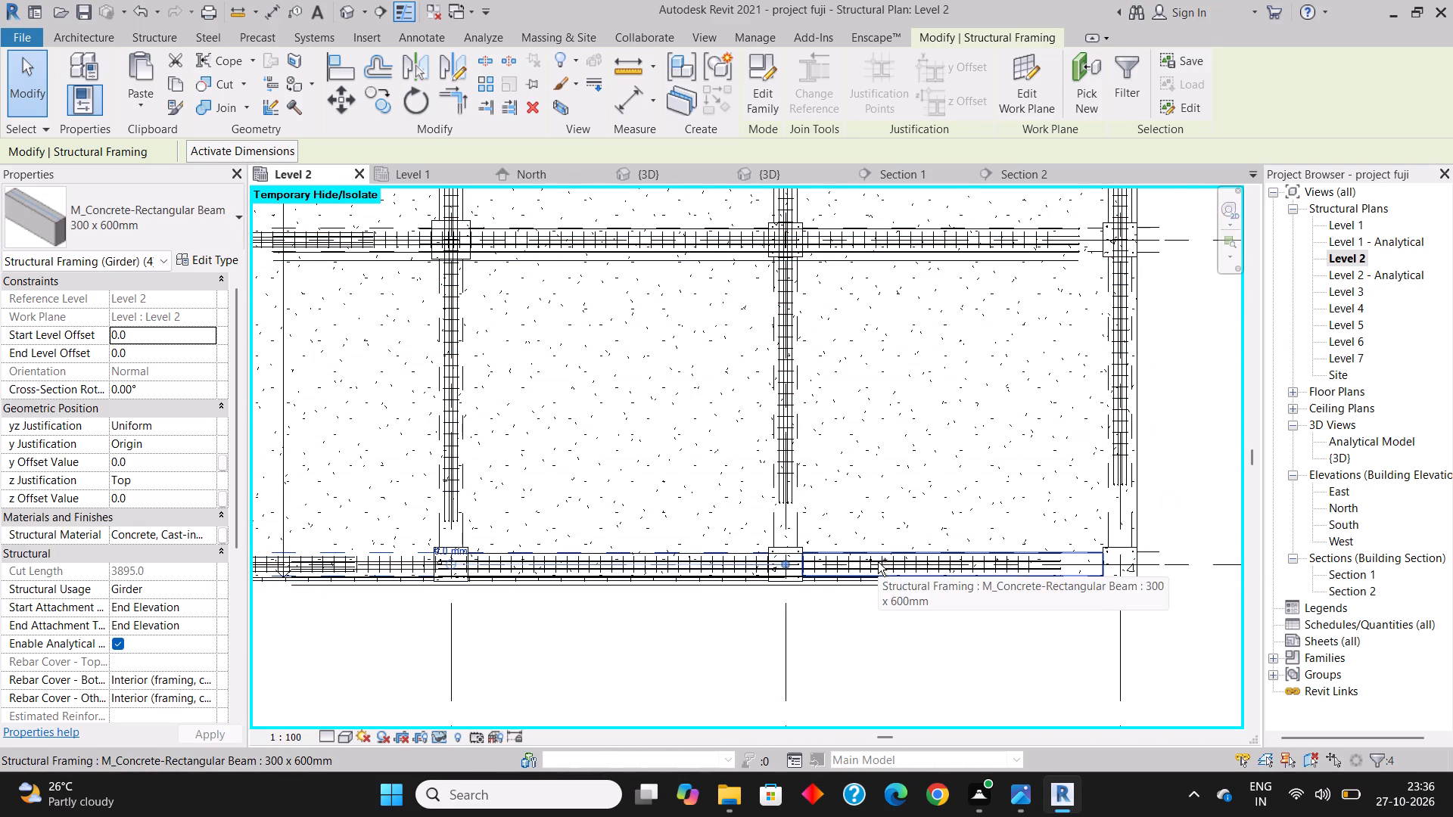
{"action": "left_click", "coordinate": [878, 562], "text": "ctrl"}
{"action": "scroll", "coordinate": [943, 559], "scroll_direction": "down", "scroll_amount": 8}
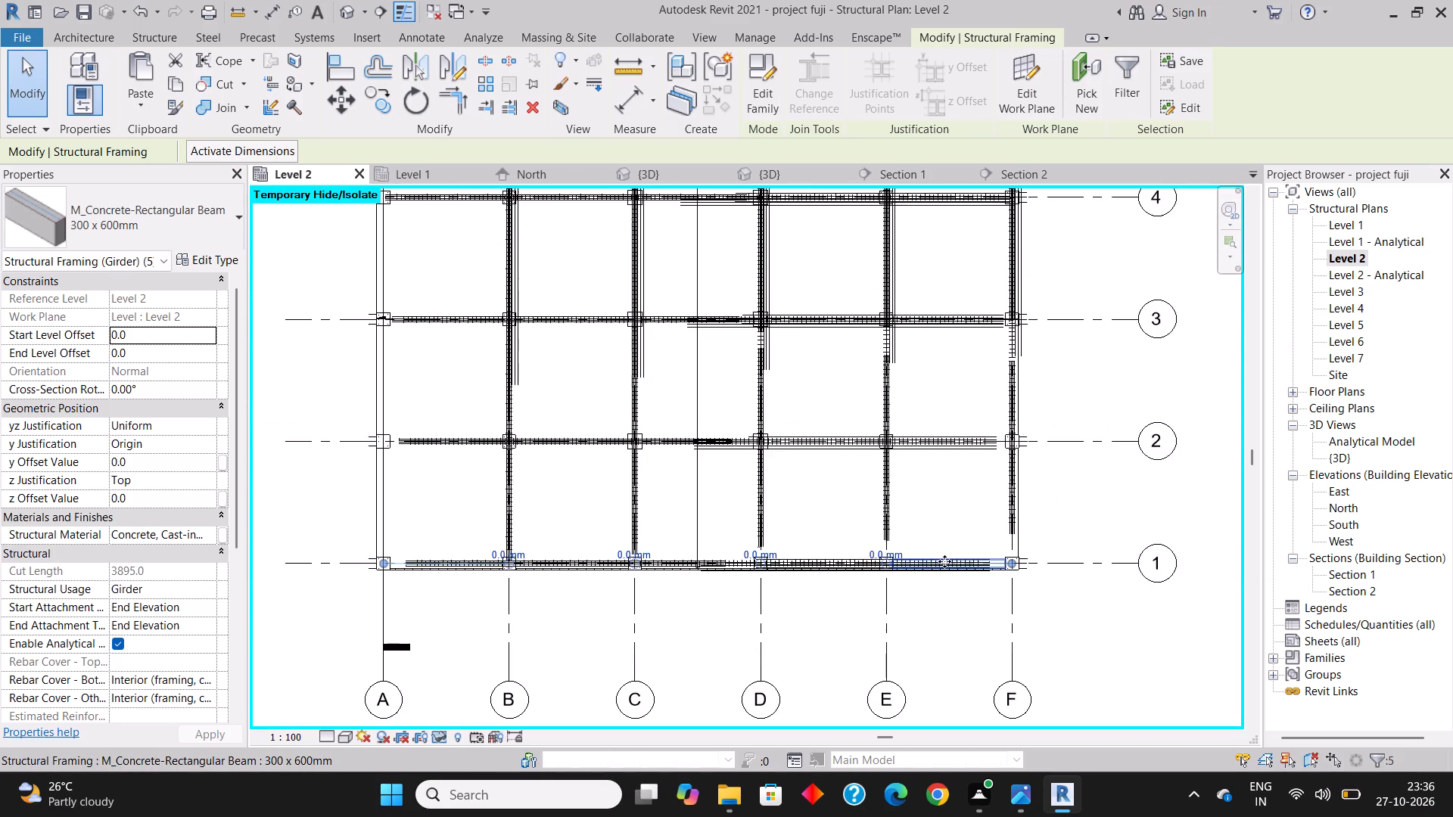
{"action": "scroll", "coordinate": [944, 561], "scroll_direction": "down", "scroll_amount": 2}
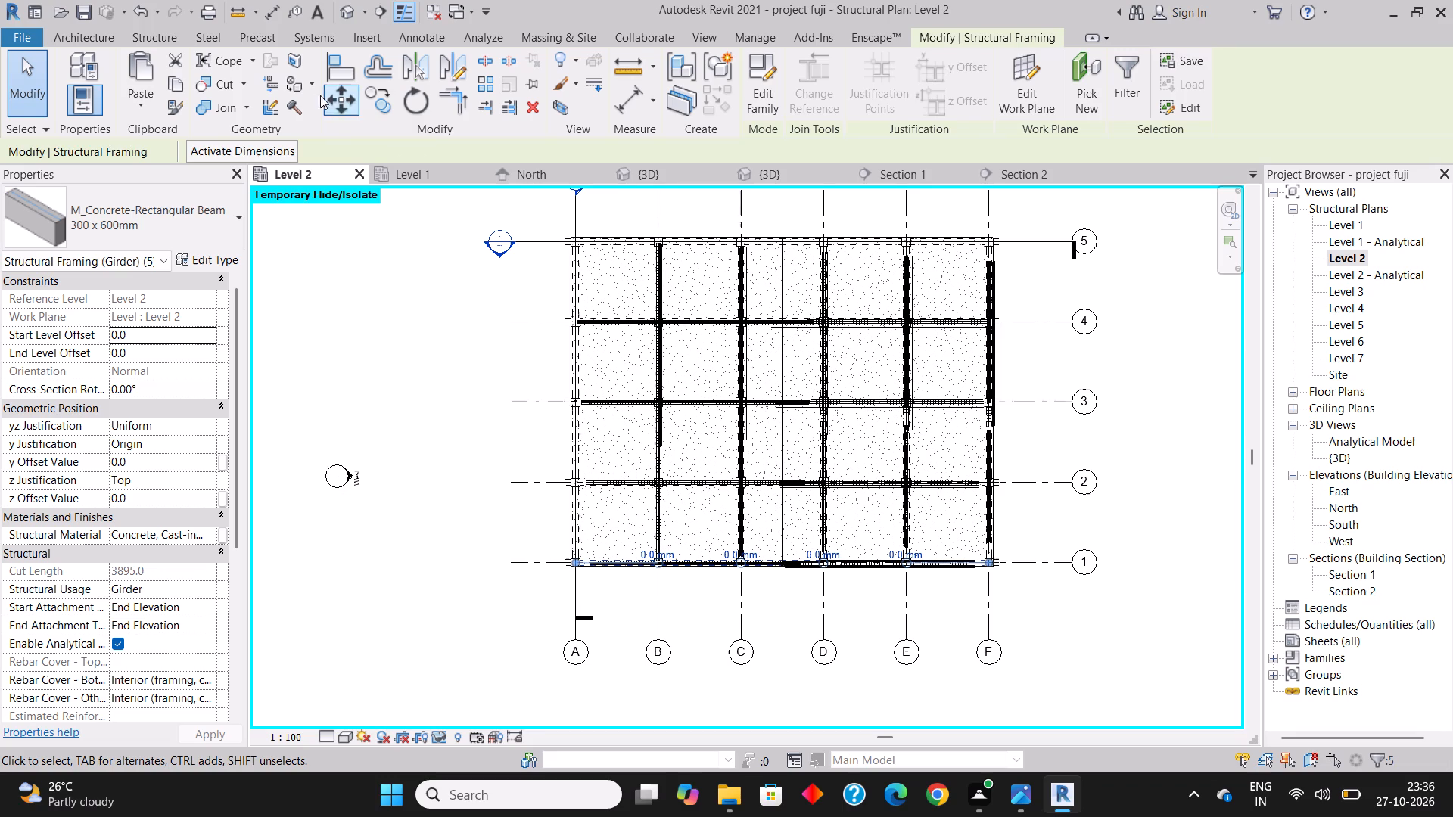
{"action": "left_click", "coordinate": [175, 85]}
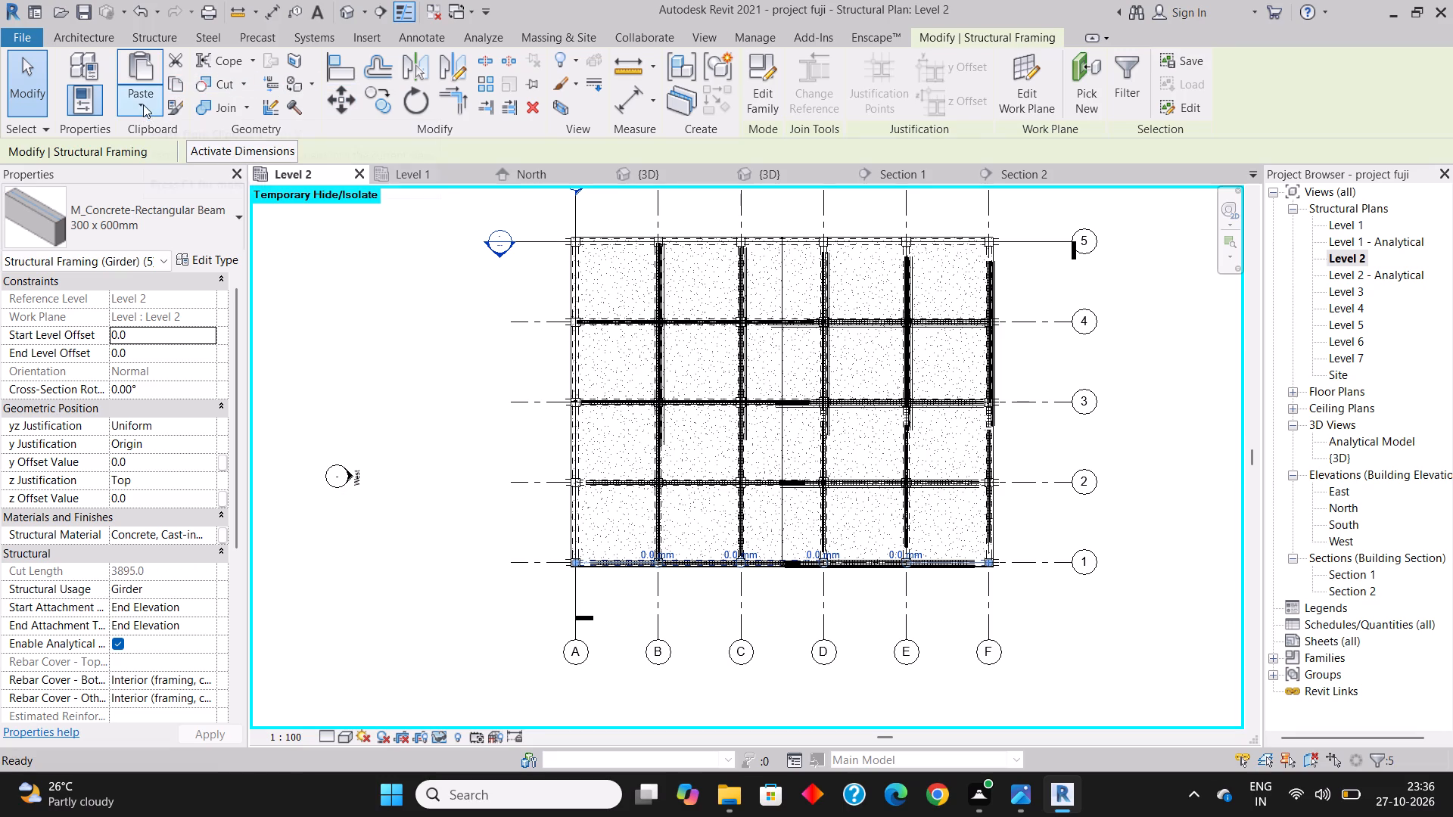
{"action": "left_click", "coordinate": [143, 104]}
{"action": "left_click", "coordinate": [183, 172]}
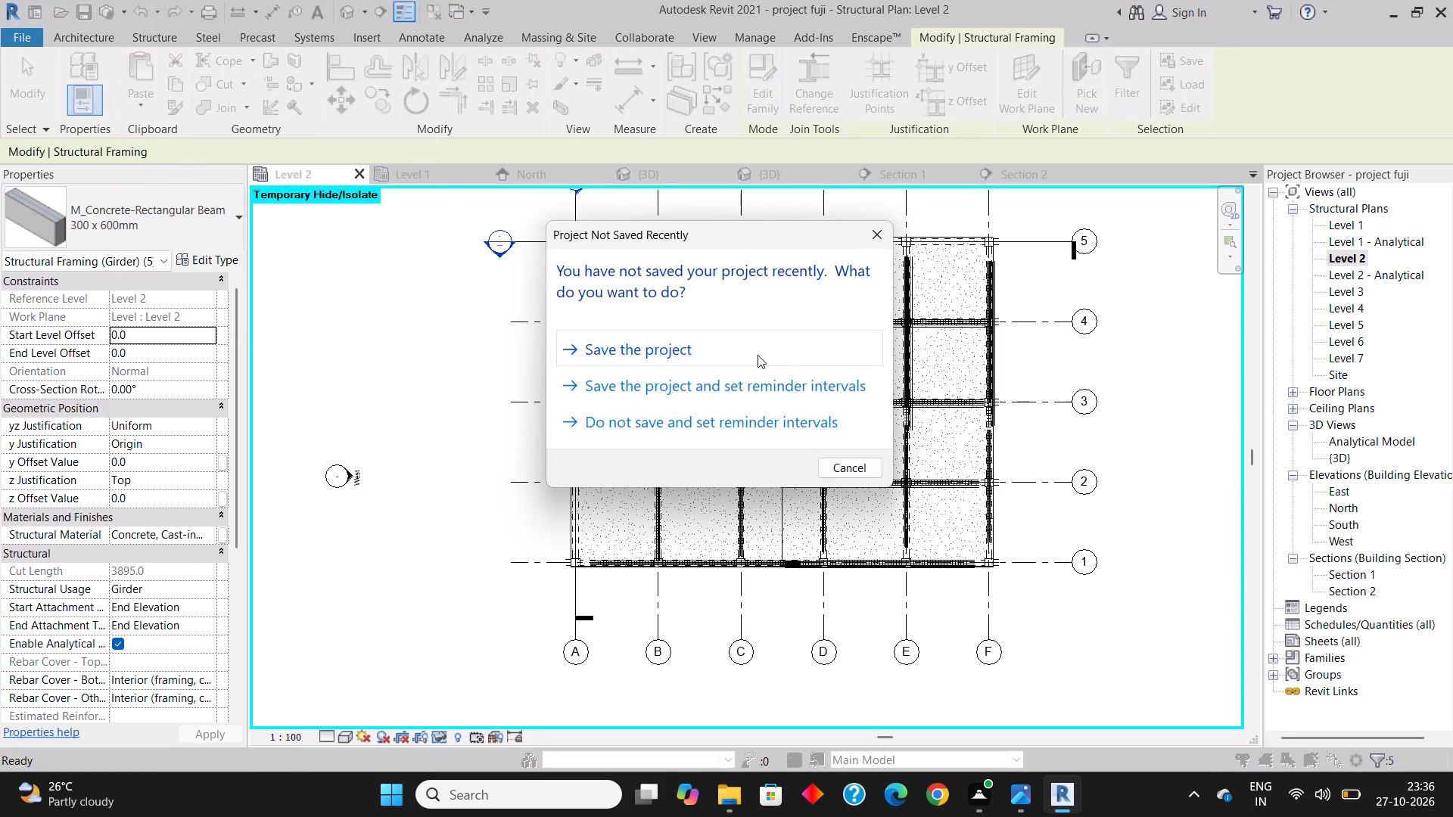
{"action": "left_click", "coordinate": [705, 356]}
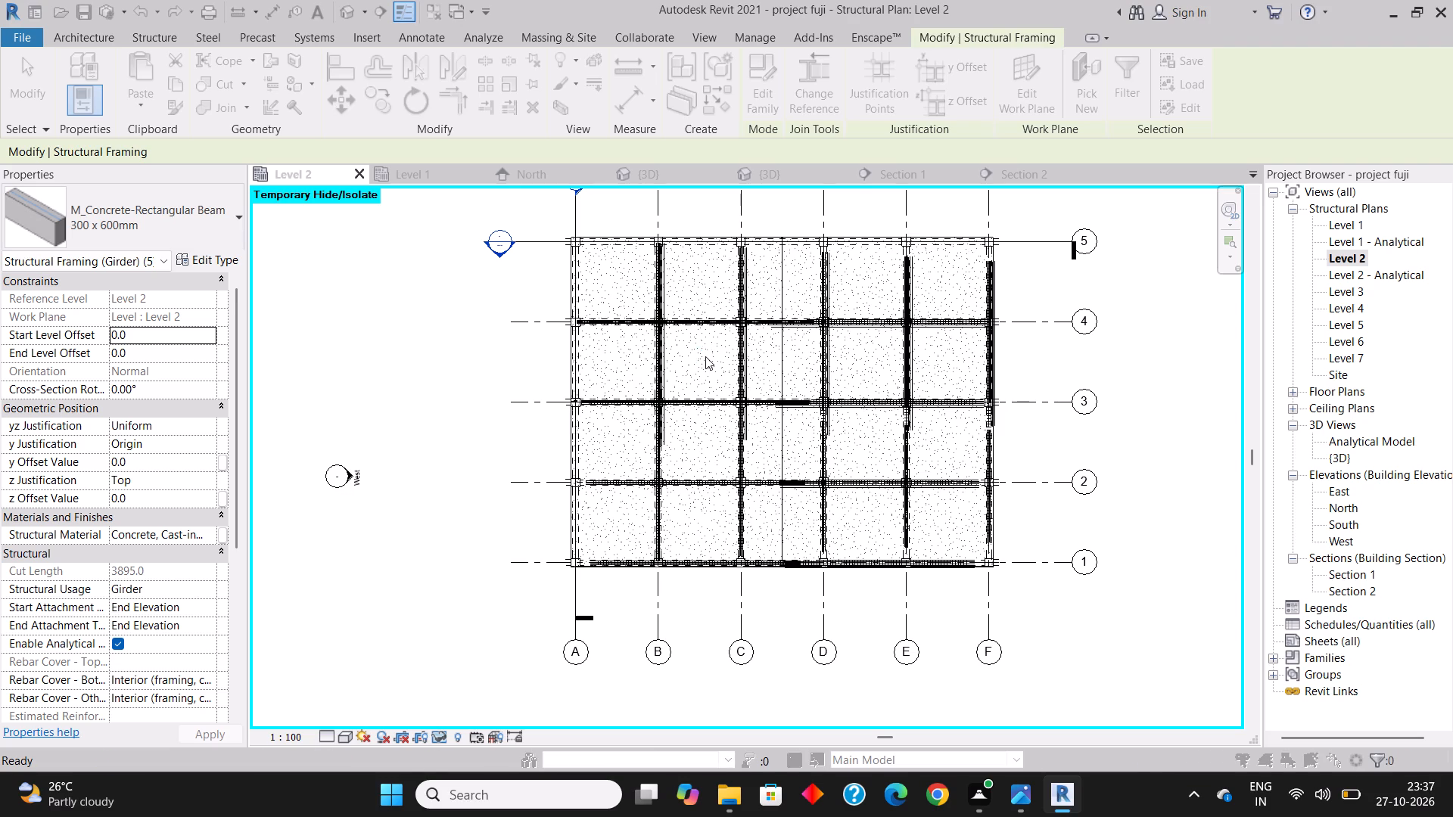
{"action": "left_click_drag", "start_coordinate": [651, 284], "coordinate": [650, 346]}
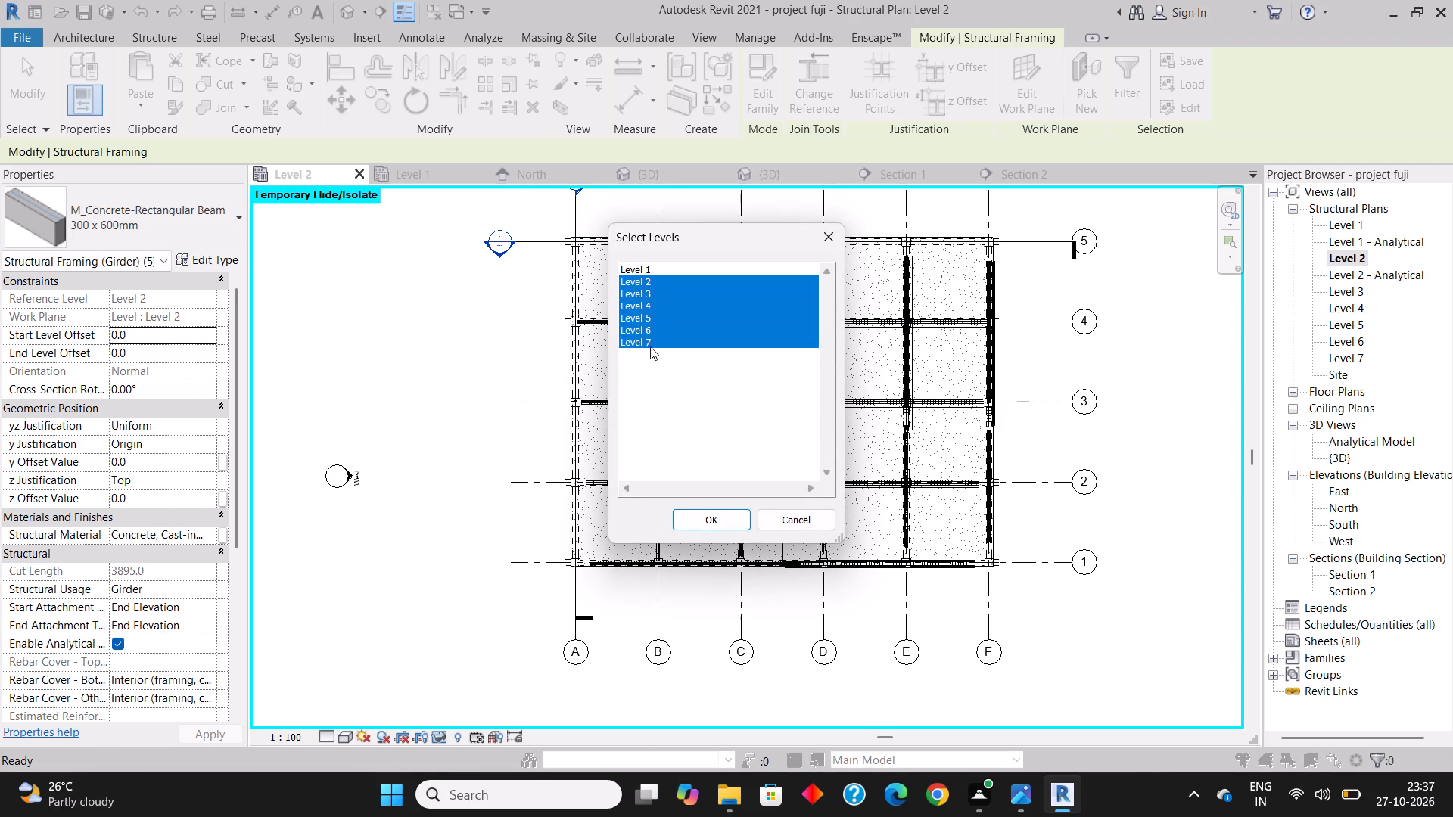
{"action": "left_click_drag", "start_coordinate": [650, 346], "coordinate": [650, 354]}
{"action": "left_click", "coordinate": [723, 520]}
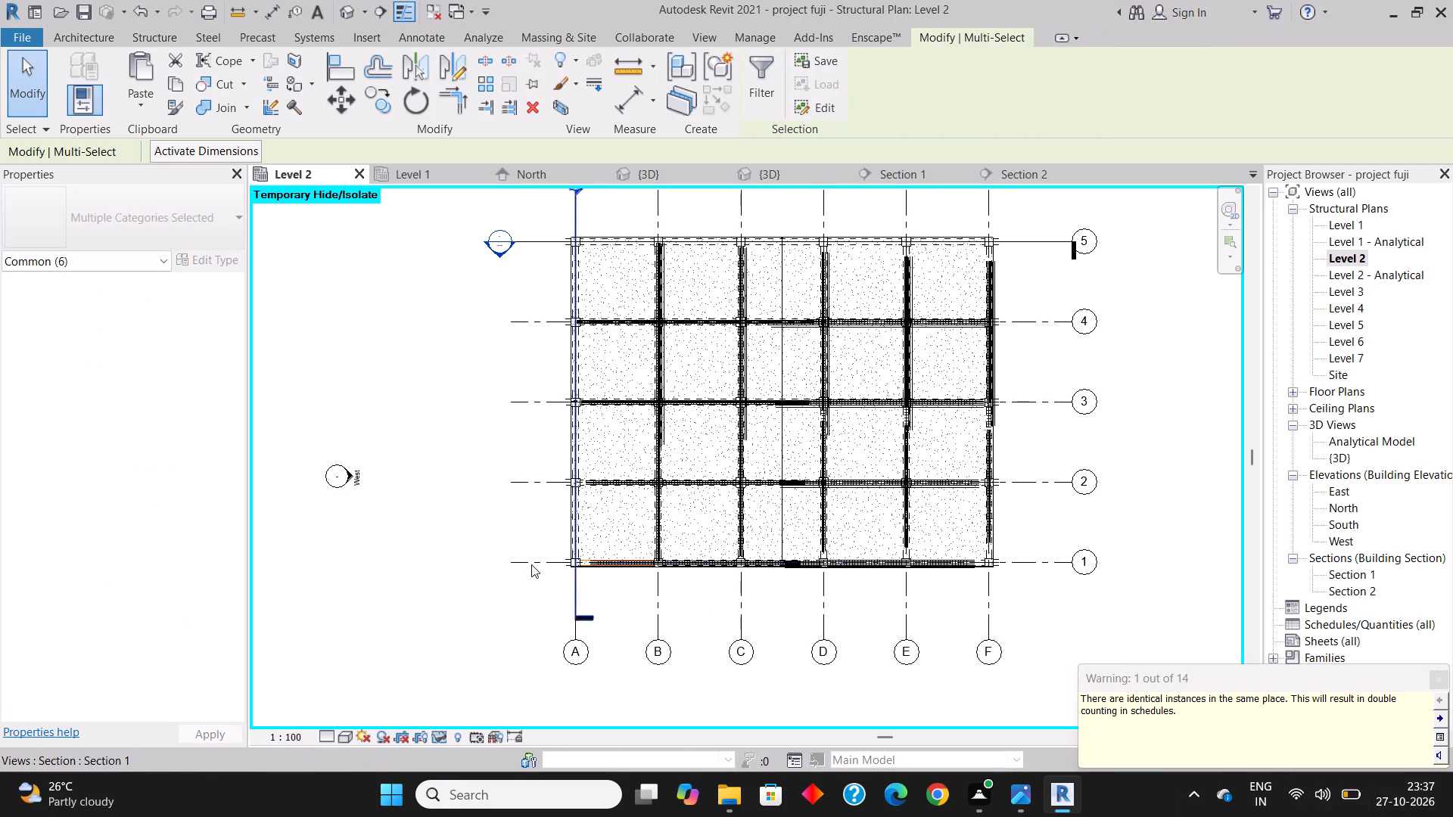
{"action": "left_click", "coordinate": [492, 521]}
Examine the copied beams and their reinforcement from several sides in the 3D view, including up close around Level 5.
{"action": "left_click", "coordinate": [350, 4]}
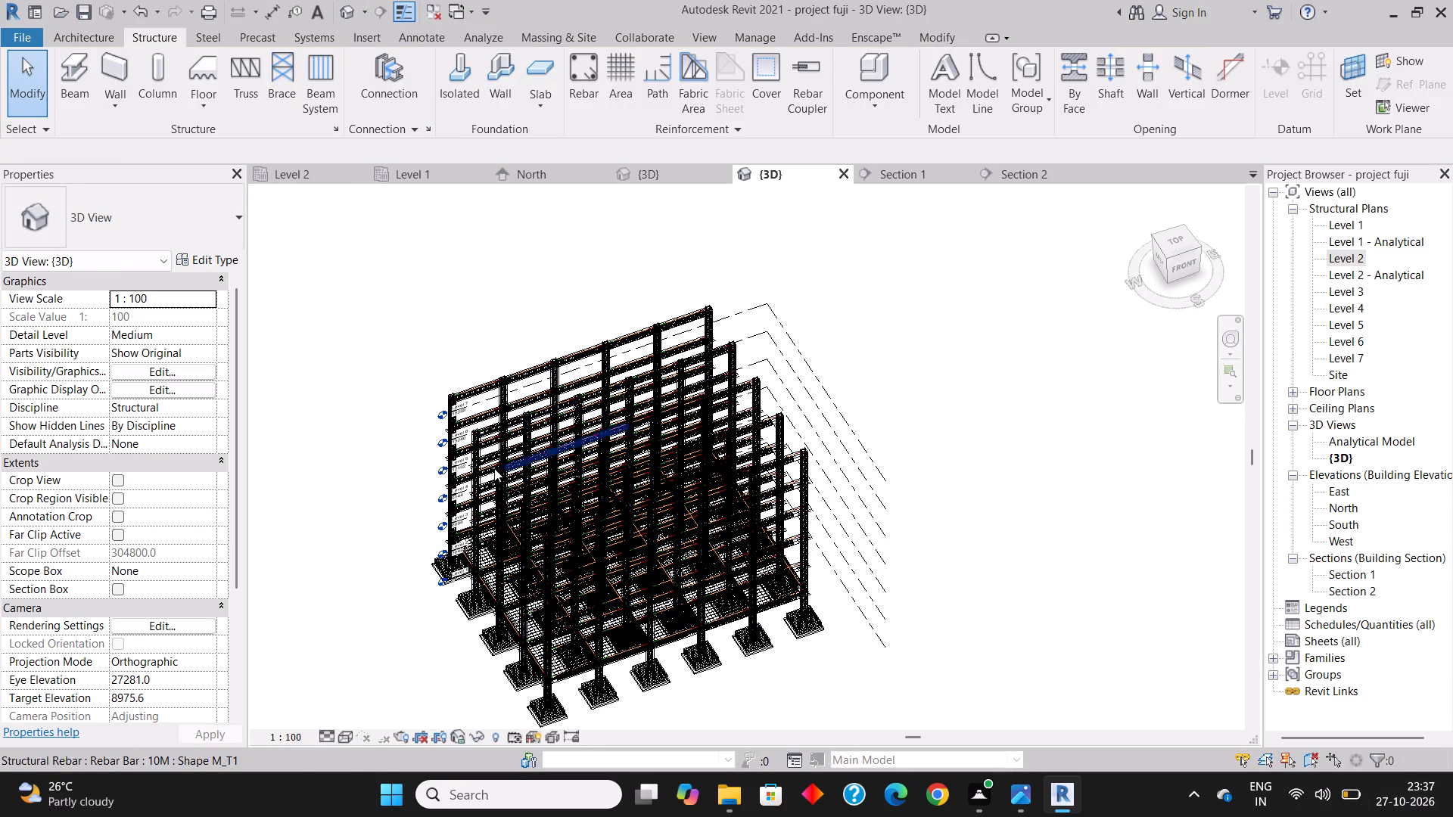
{"action": "scroll", "coordinate": [466, 458], "scroll_direction": "up", "scroll_amount": 3}
{"action": "middle_click_drag", "start_coordinate": [674, 533], "coordinate": [689, 530], "text": "shift"}
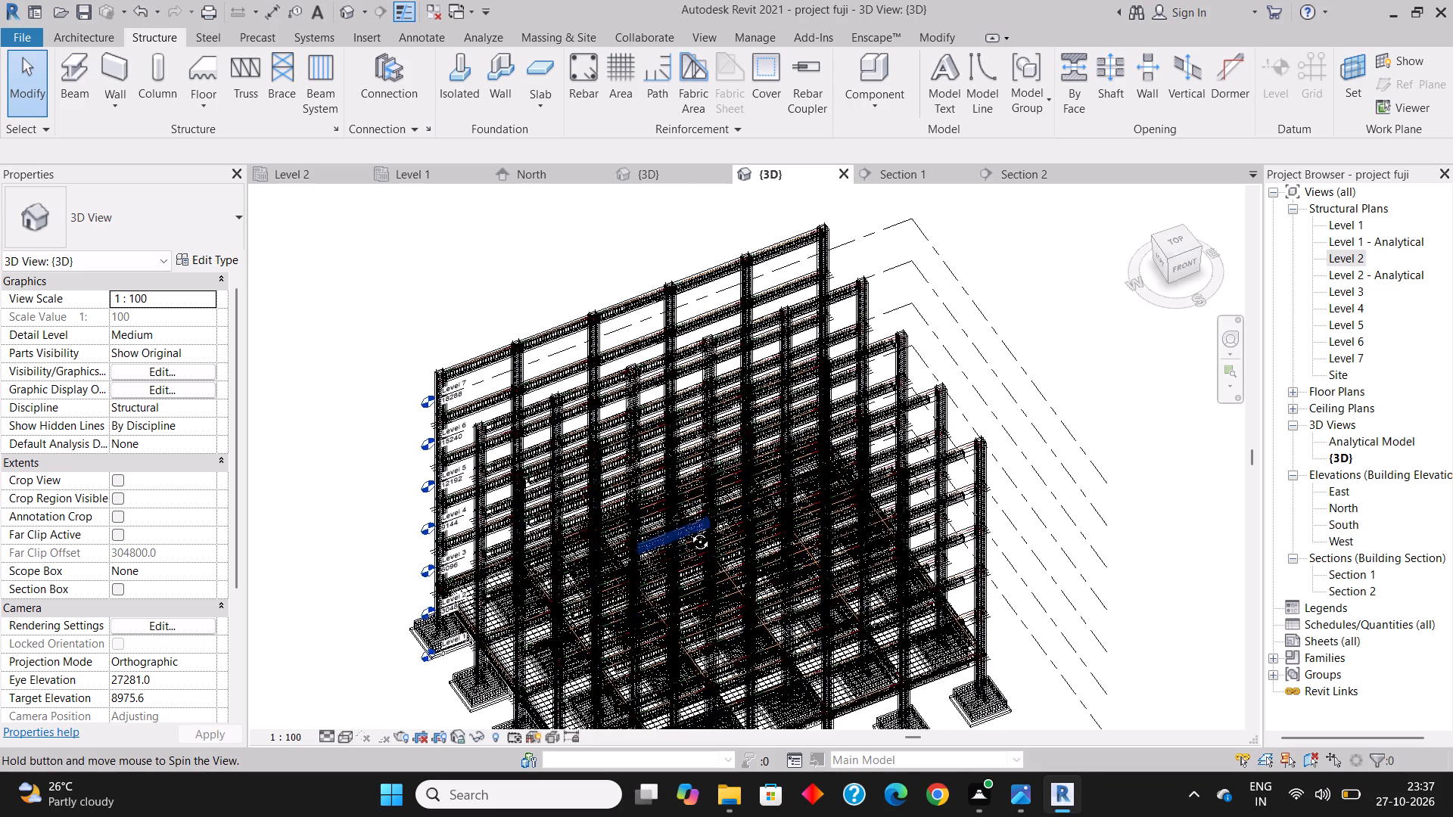
{"action": "middle_click_drag", "start_coordinate": [689, 530], "coordinate": [830, 274], "text": "shift"}
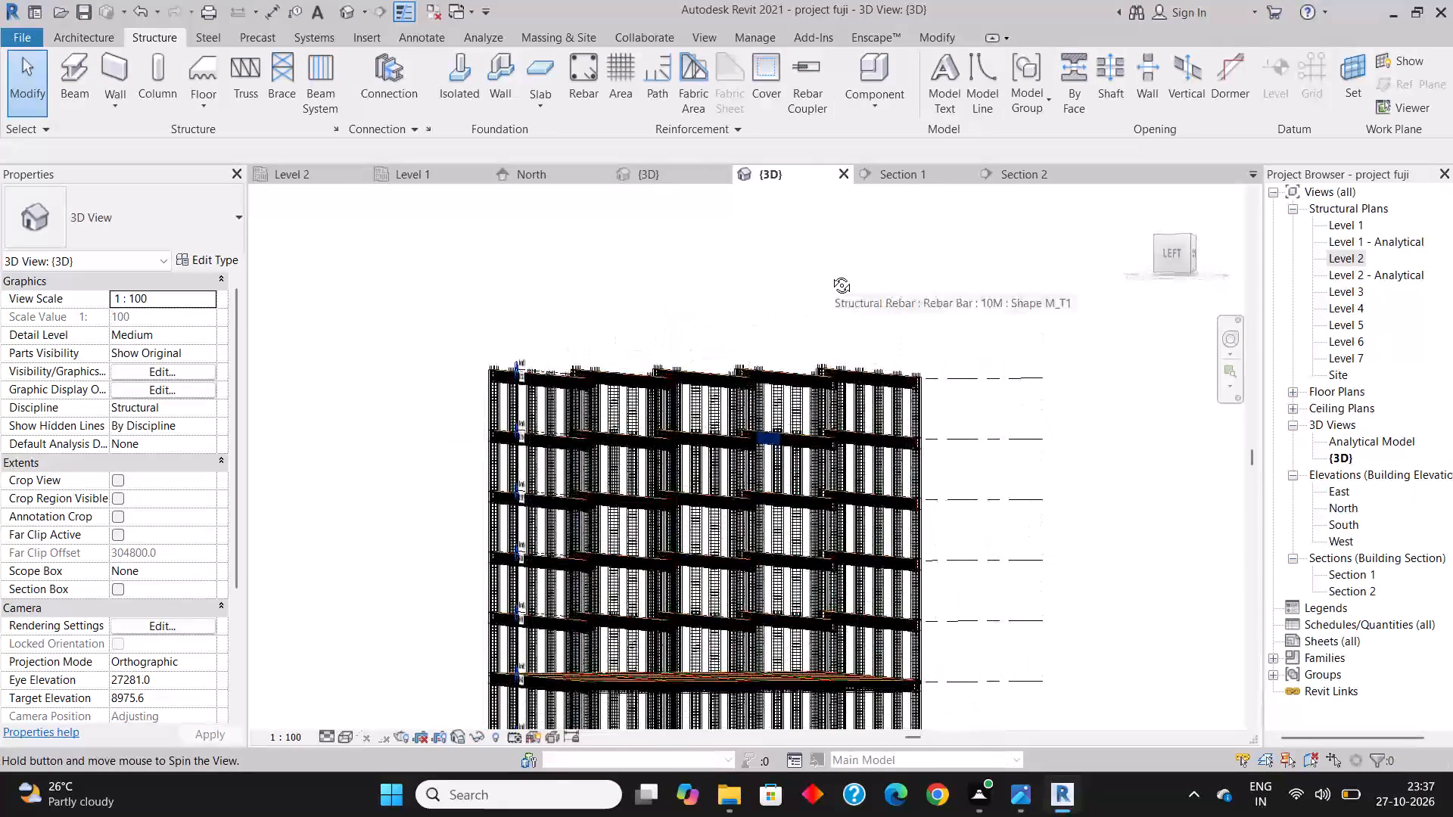
{"action": "middle_click_drag", "start_coordinate": [830, 274], "coordinate": [641, 419], "text": "shift"}
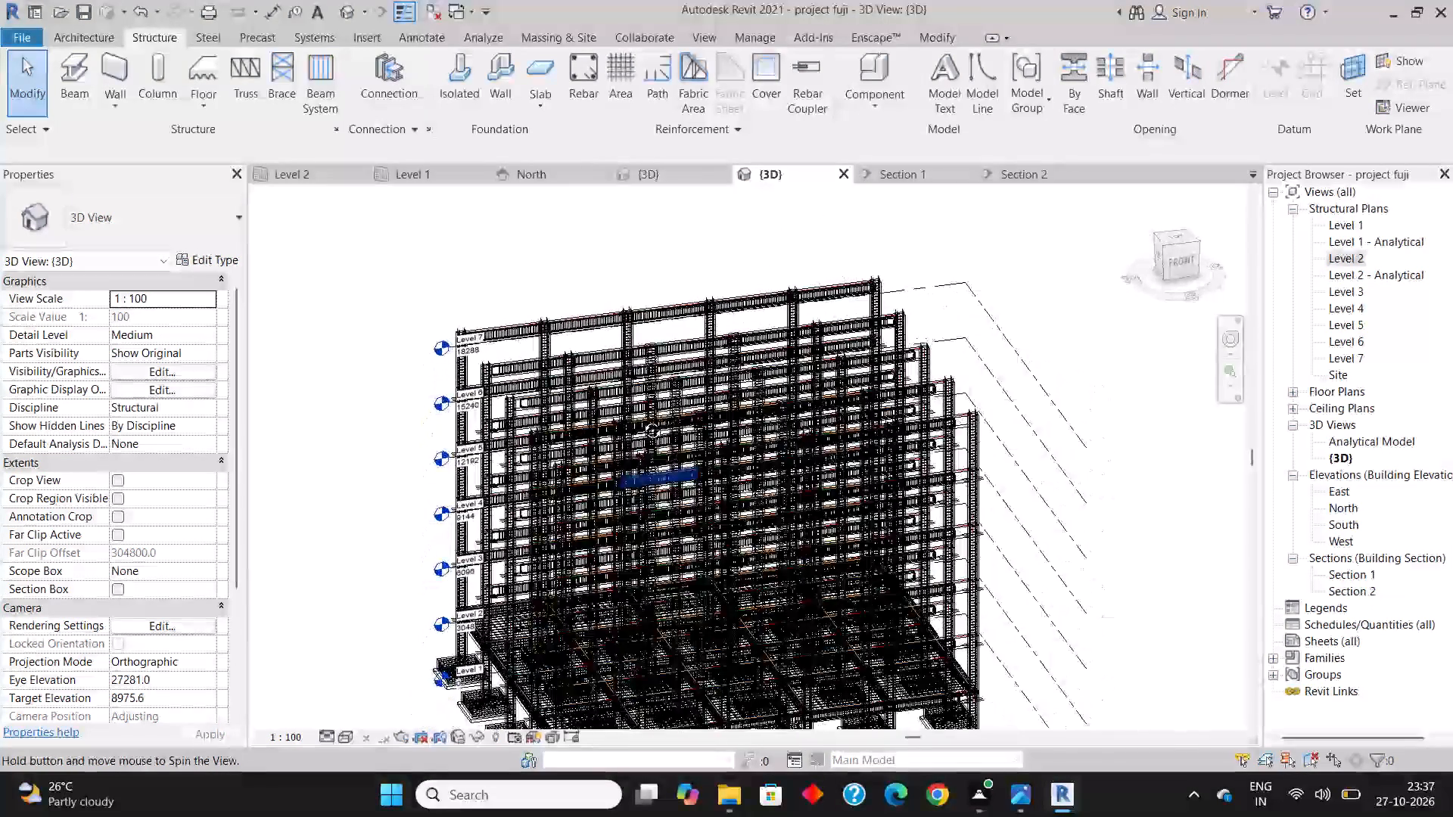
{"action": "middle_click_drag", "start_coordinate": [641, 419], "coordinate": [664, 449], "text": "shift"}
{"action": "scroll", "coordinate": [462, 377], "scroll_direction": "up", "scroll_amount": 3}
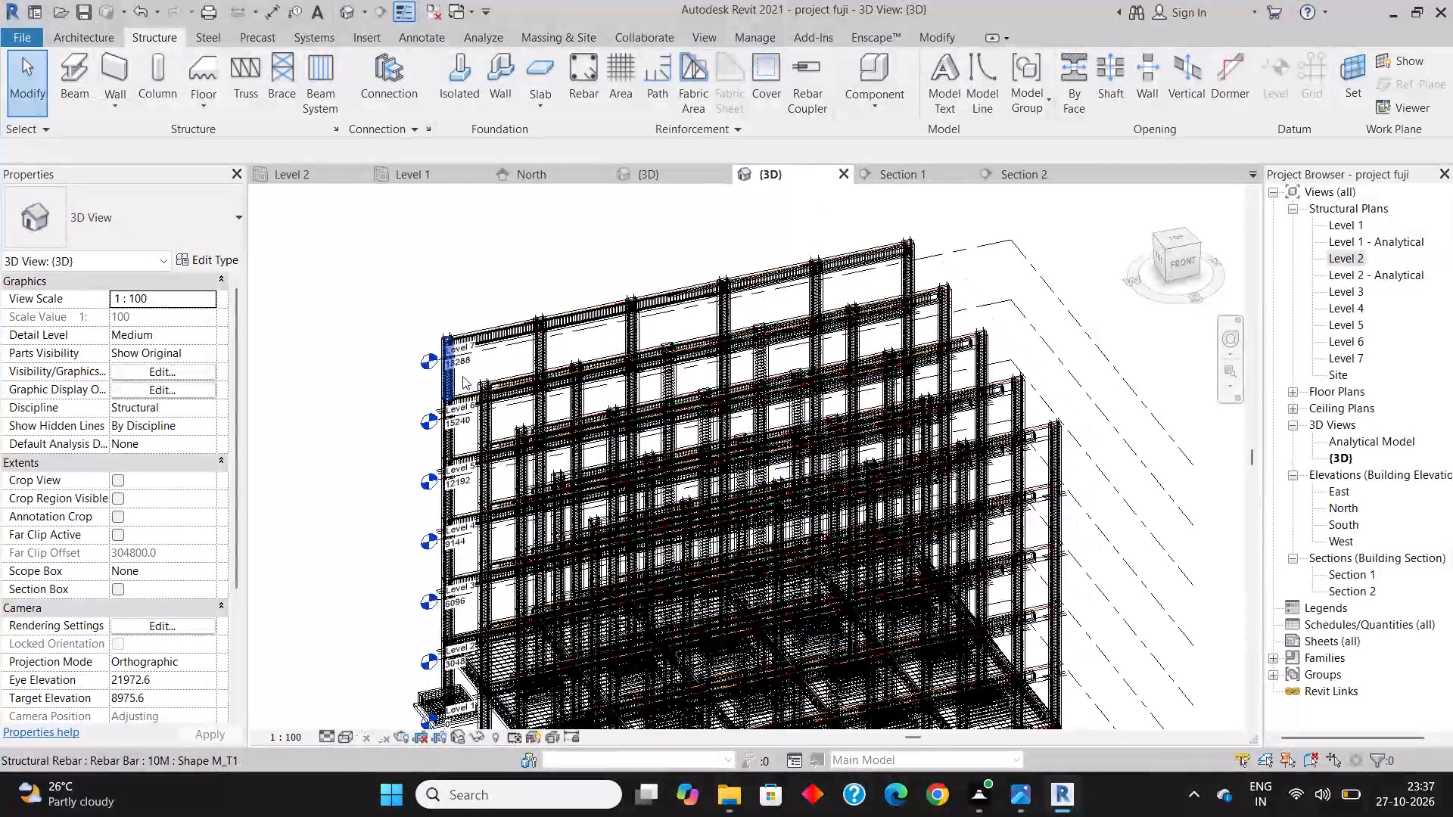
{"action": "scroll", "coordinate": [471, 374], "scroll_direction": "up", "scroll_amount": 3}
{"action": "scroll", "coordinate": [512, 534], "scroll_direction": "up", "scroll_amount": 7}
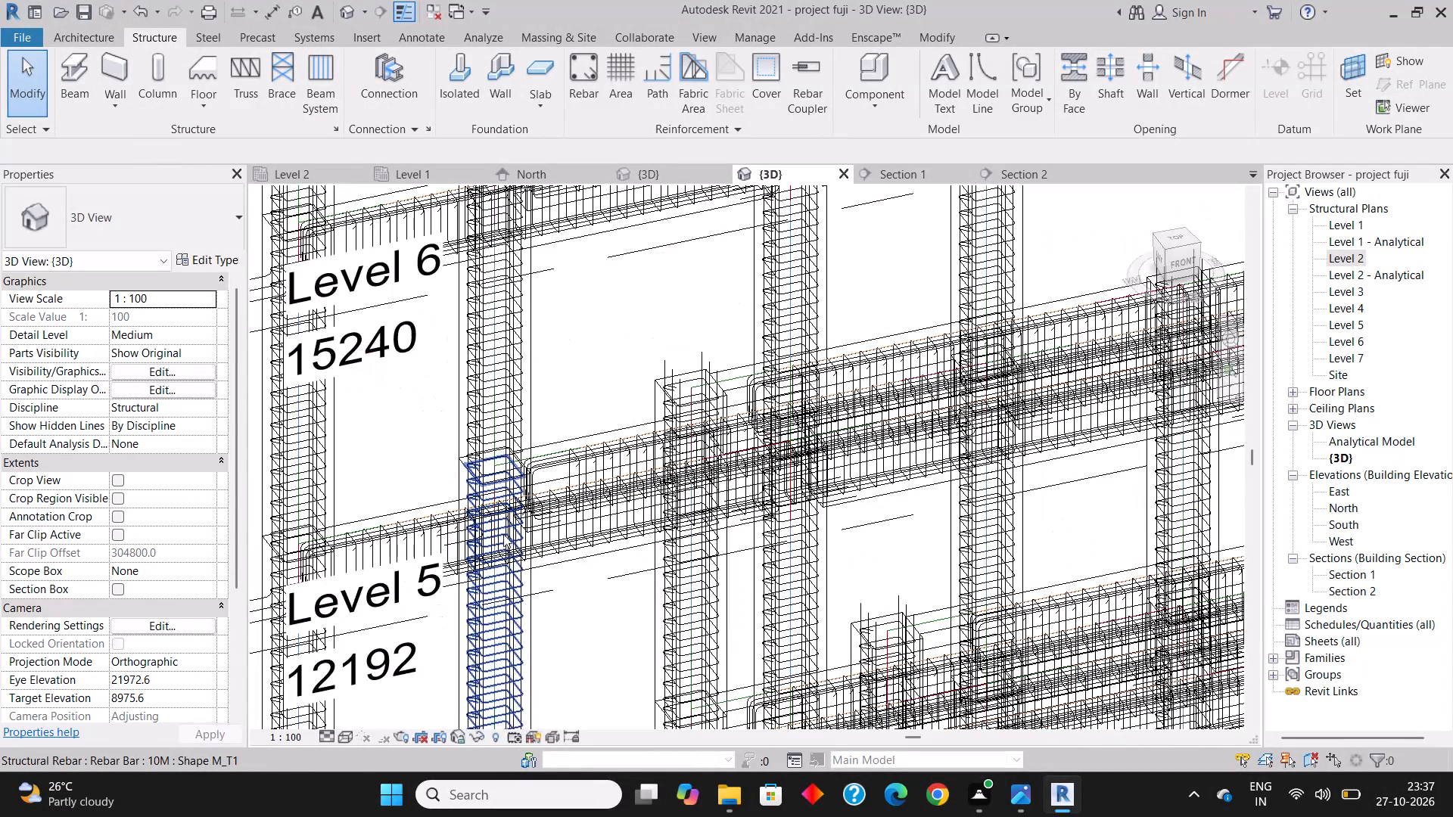
{"action": "scroll", "coordinate": [502, 533], "scroll_direction": "up", "scroll_amount": 3}
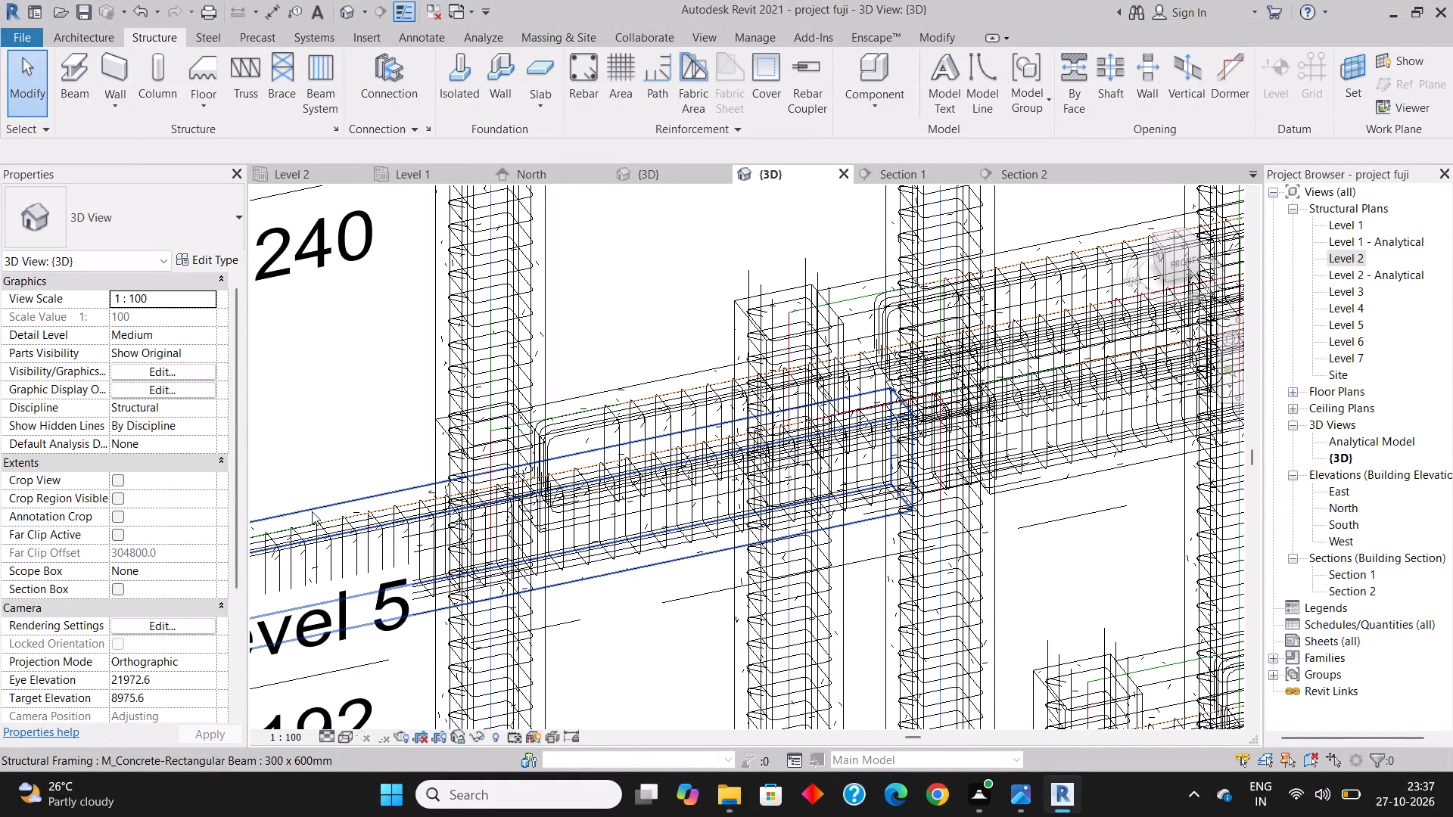
{"action": "scroll", "coordinate": [504, 427], "scroll_direction": "down", "scroll_amount": 3}
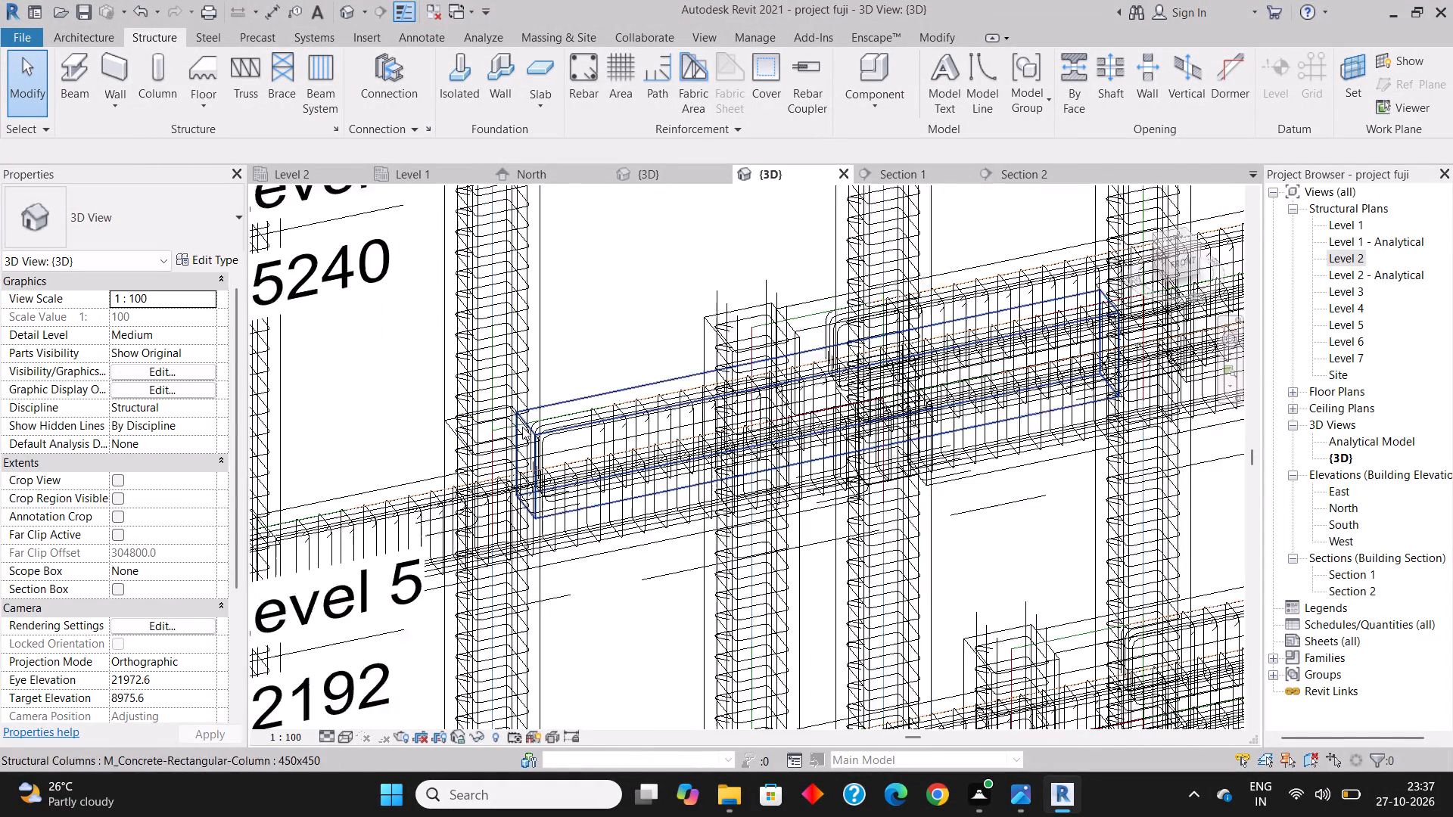
{"action": "scroll", "coordinate": [605, 433], "scroll_direction": "down", "scroll_amount": 8}
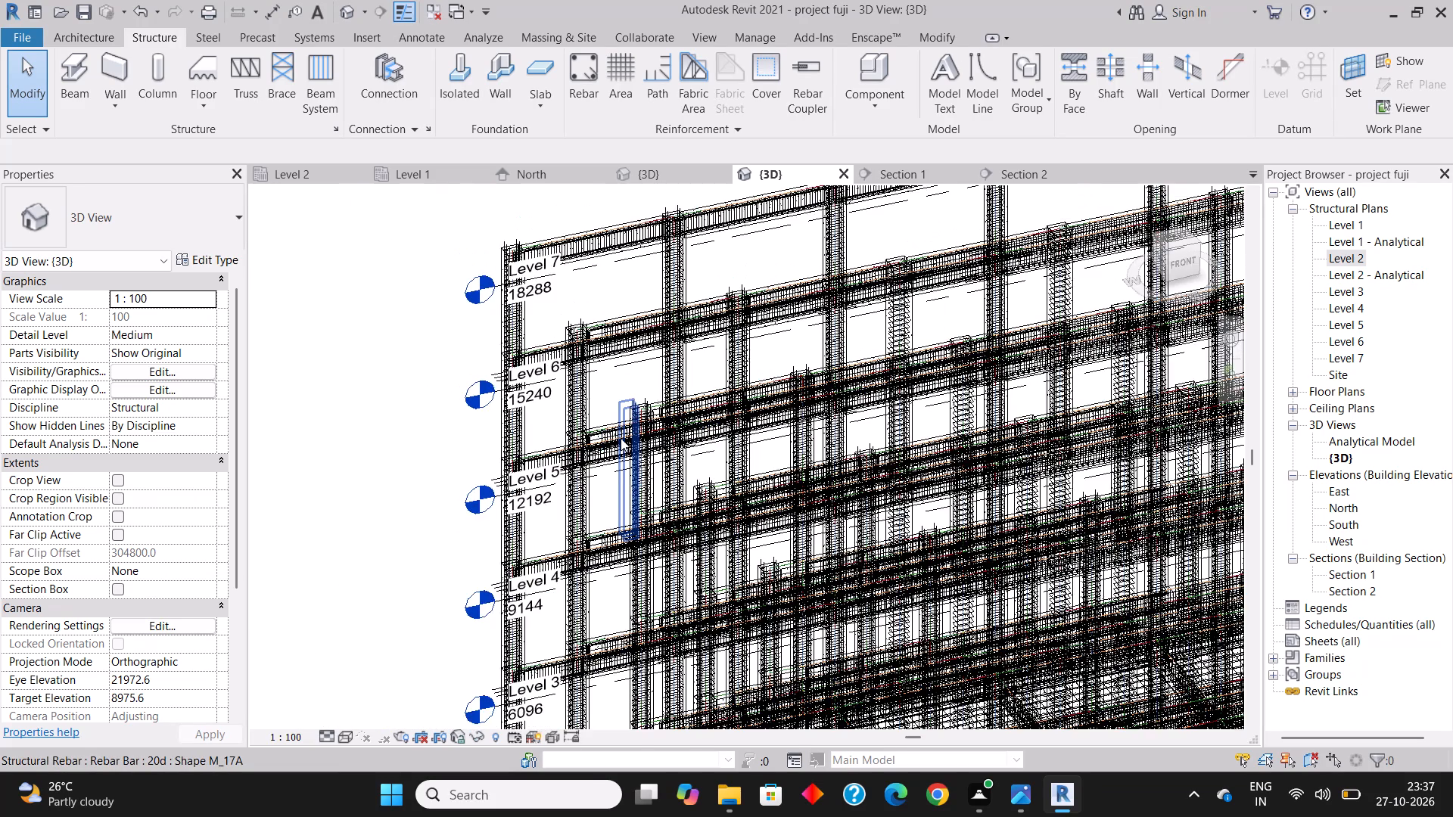
{"action": "scroll", "coordinate": [621, 438], "scroll_direction": "down", "scroll_amount": 4}
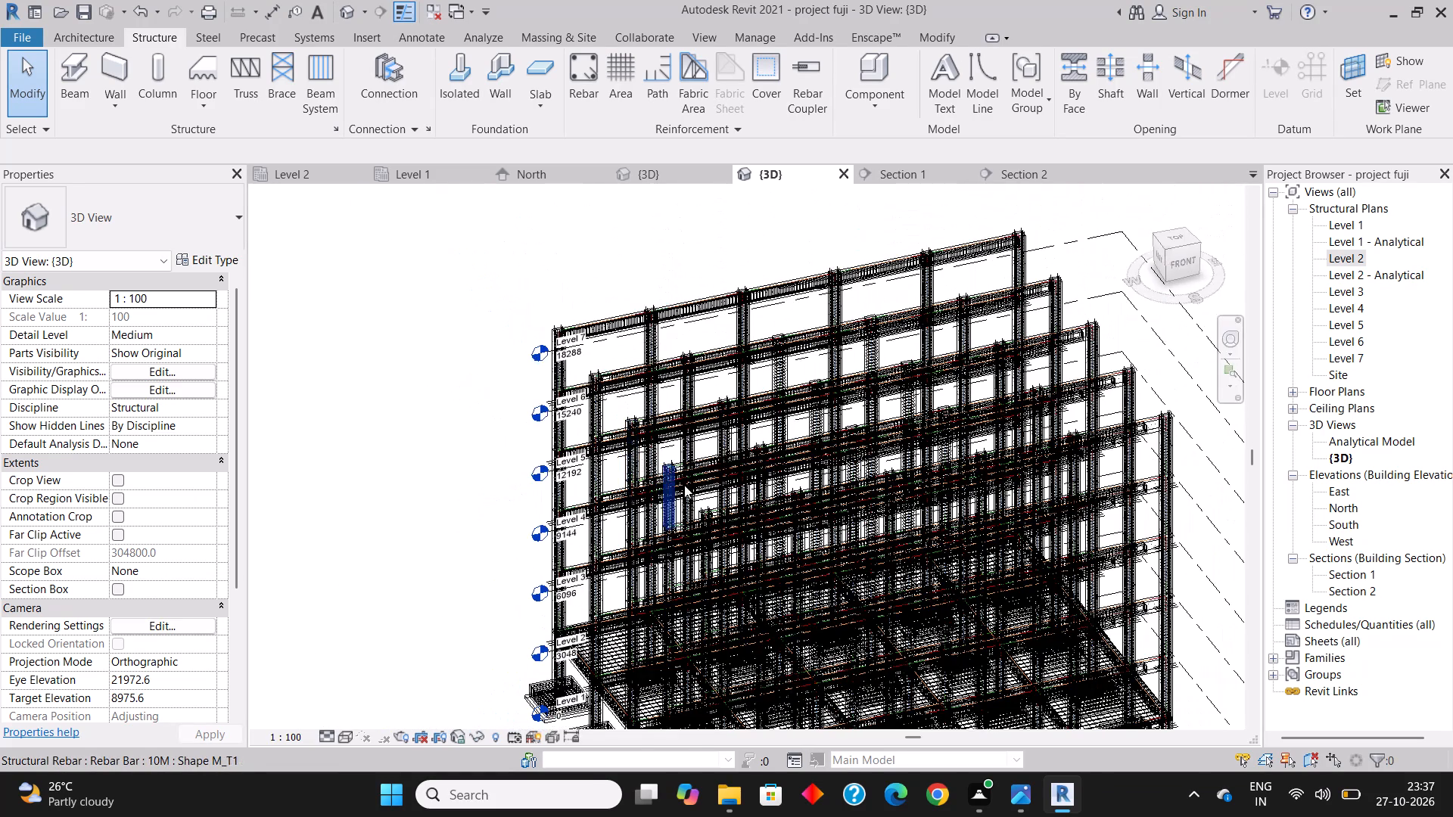
{"action": "middle_click_drag", "start_coordinate": [689, 486], "coordinate": [849, 387], "text": "shift"}
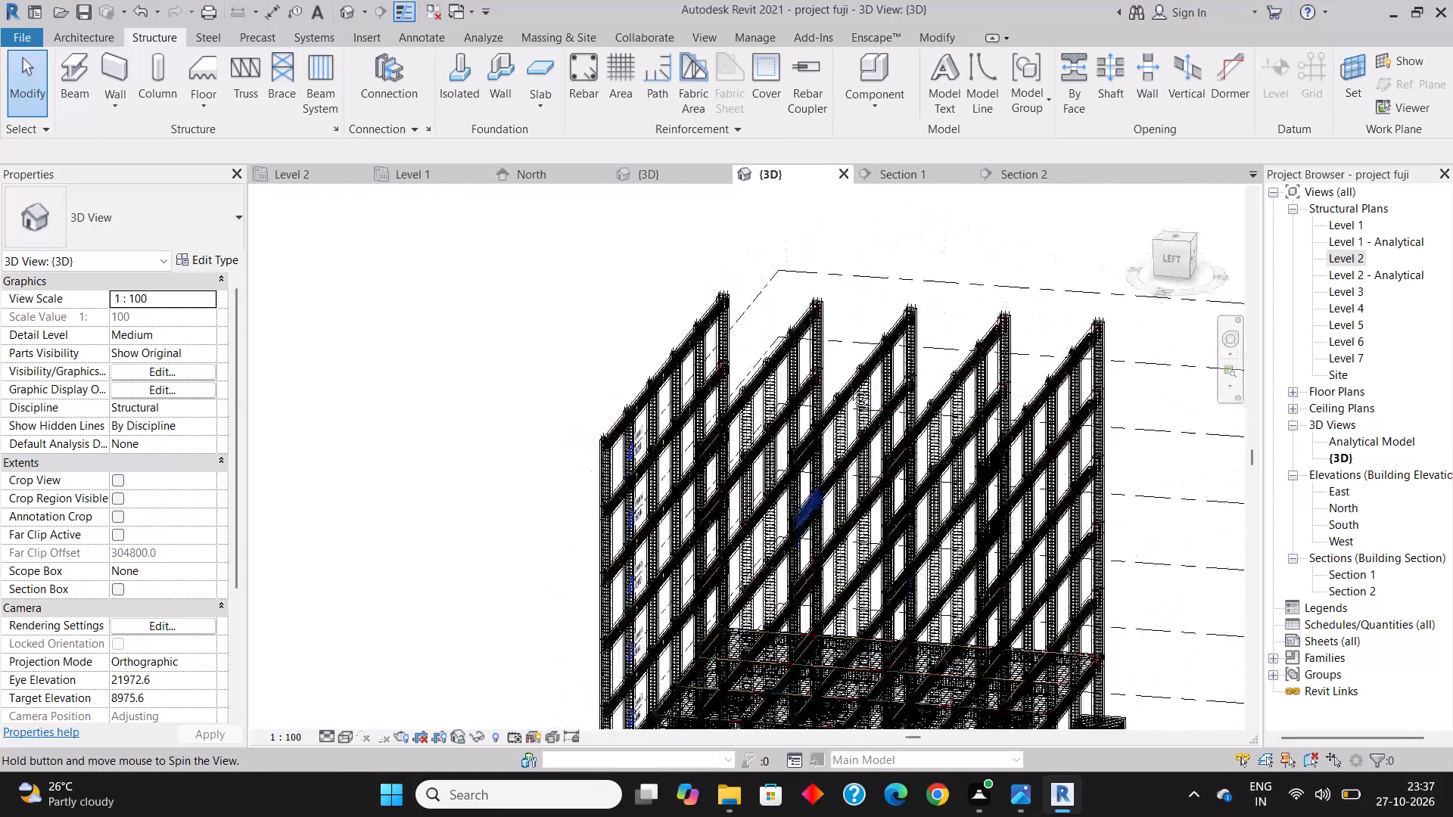
{"action": "middle_click_drag", "start_coordinate": [849, 387], "coordinate": [712, 421], "text": "shift"}
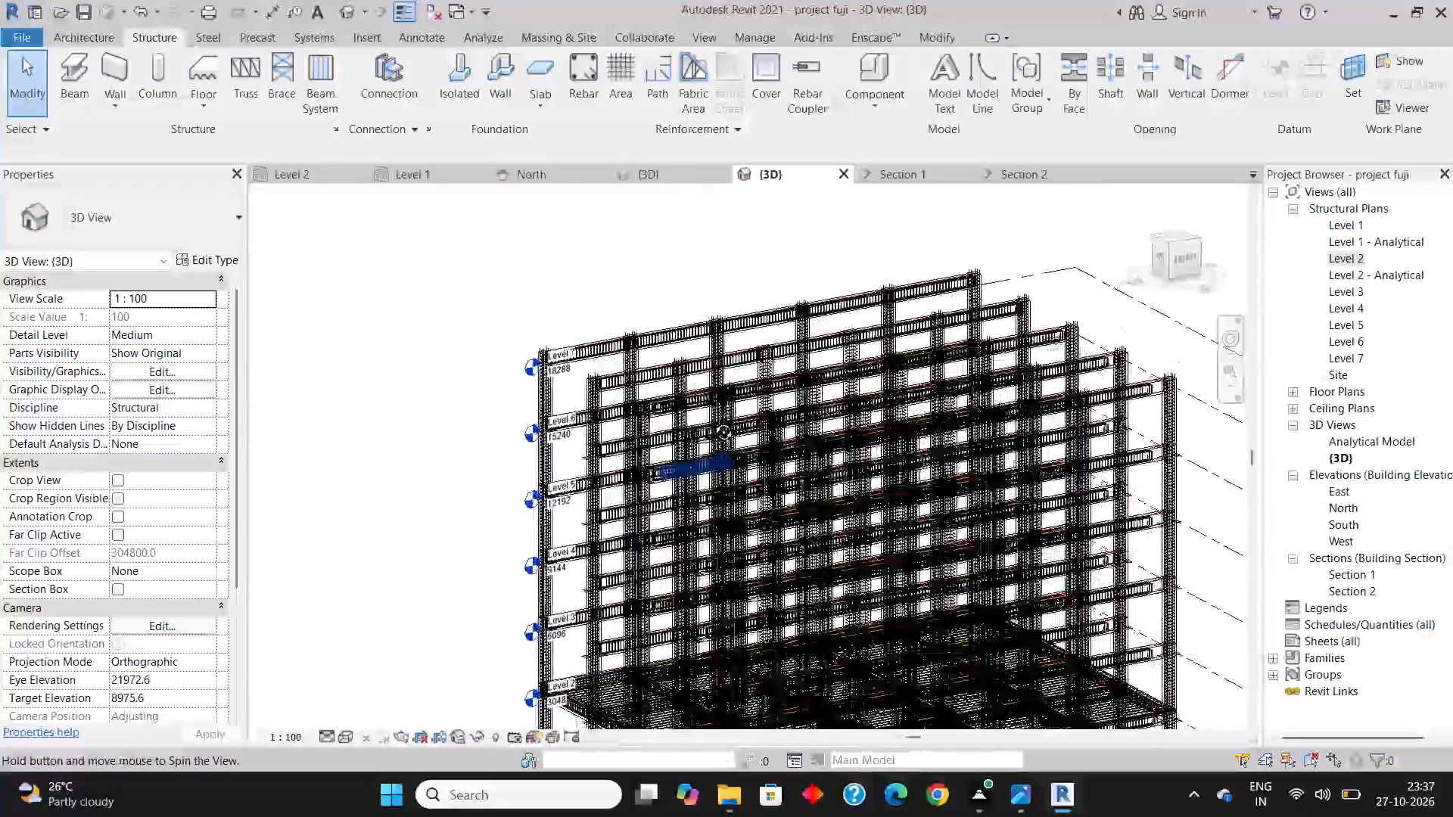
{"action": "middle_click_drag", "start_coordinate": [712, 421], "coordinate": [710, 424], "text": "shift"}
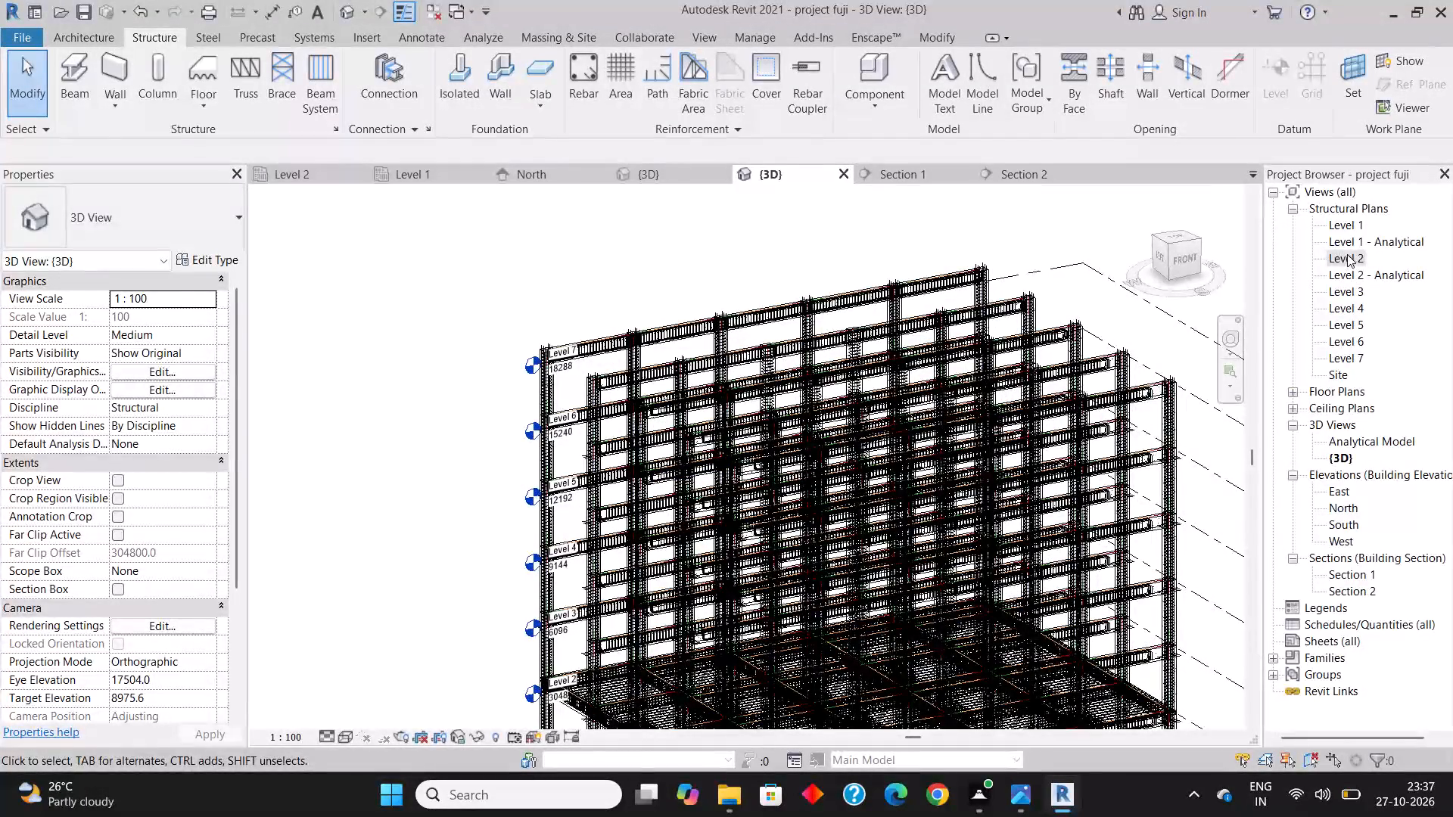
Copy the eight 300 x 600mm beams along grids A and B in the Level 2 plan and paste them aligned to Levels 2 through 7.
{"action": "double_click", "coordinate": [1347, 254]}
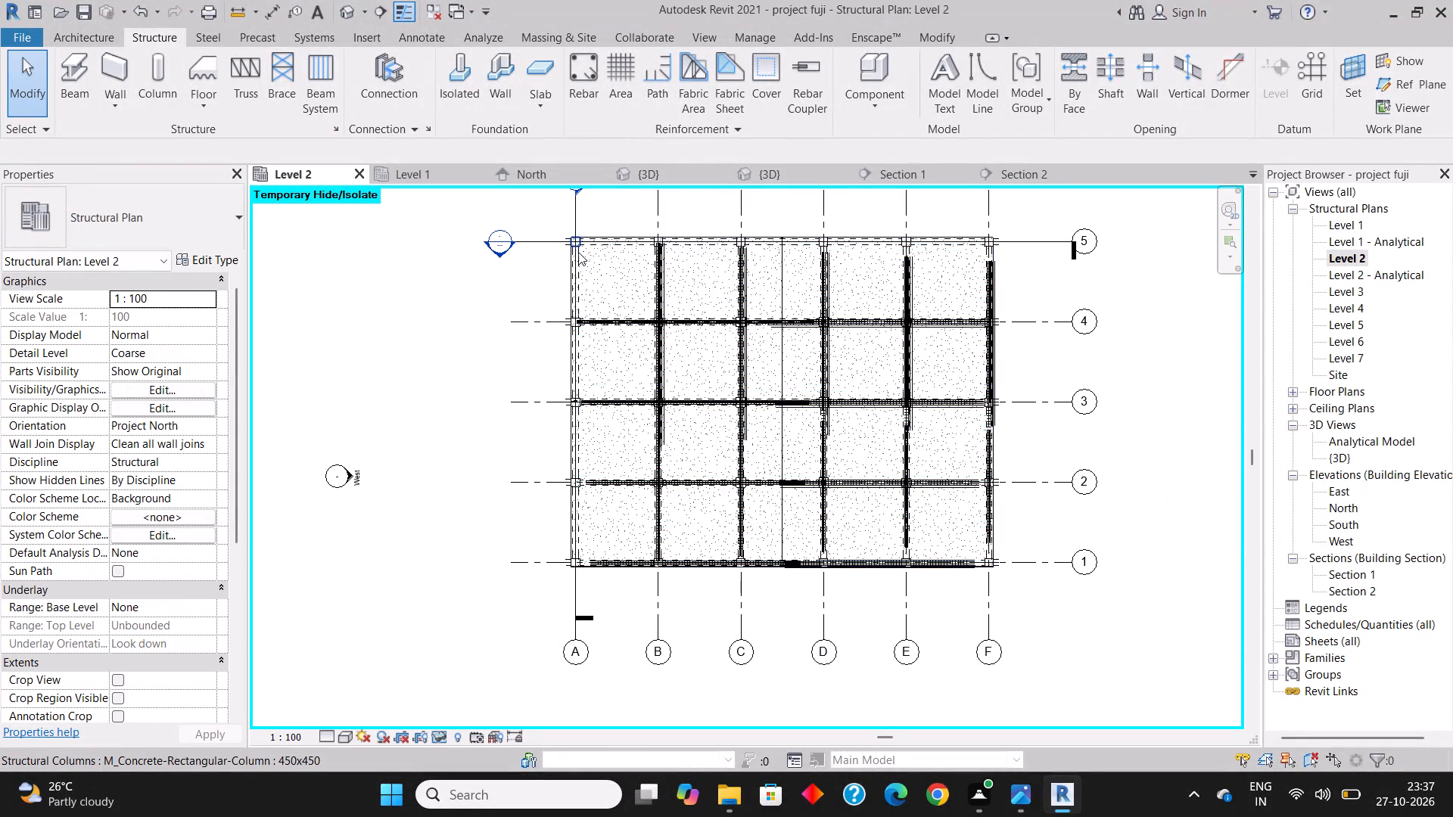
{"action": "scroll", "coordinate": [572, 238], "scroll_direction": "up", "scroll_amount": 4}
{"action": "scroll", "coordinate": [566, 322], "scroll_direction": "up", "scroll_amount": 6}
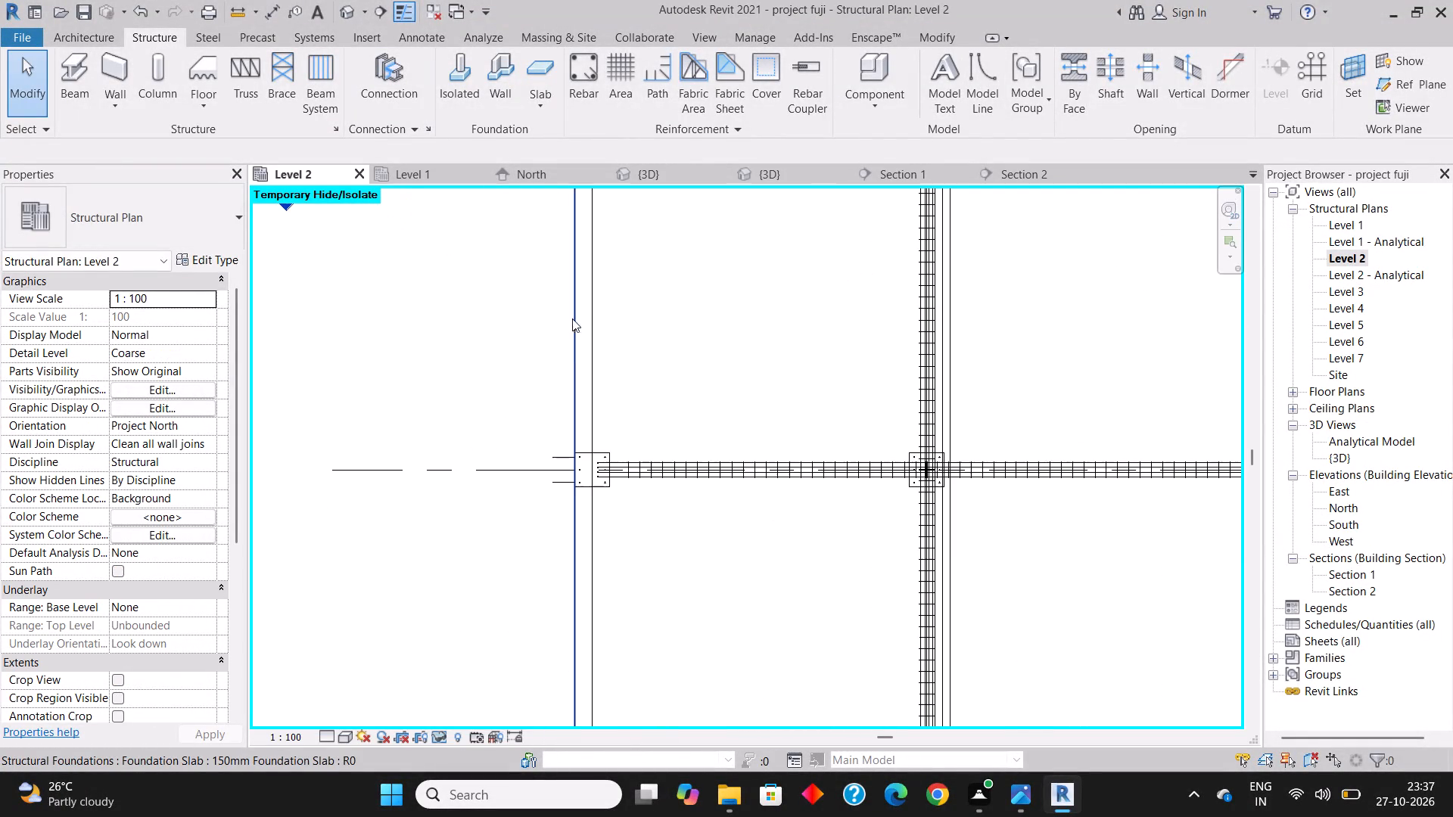
{"action": "scroll", "coordinate": [582, 318], "scroll_direction": "up", "scroll_amount": 2}
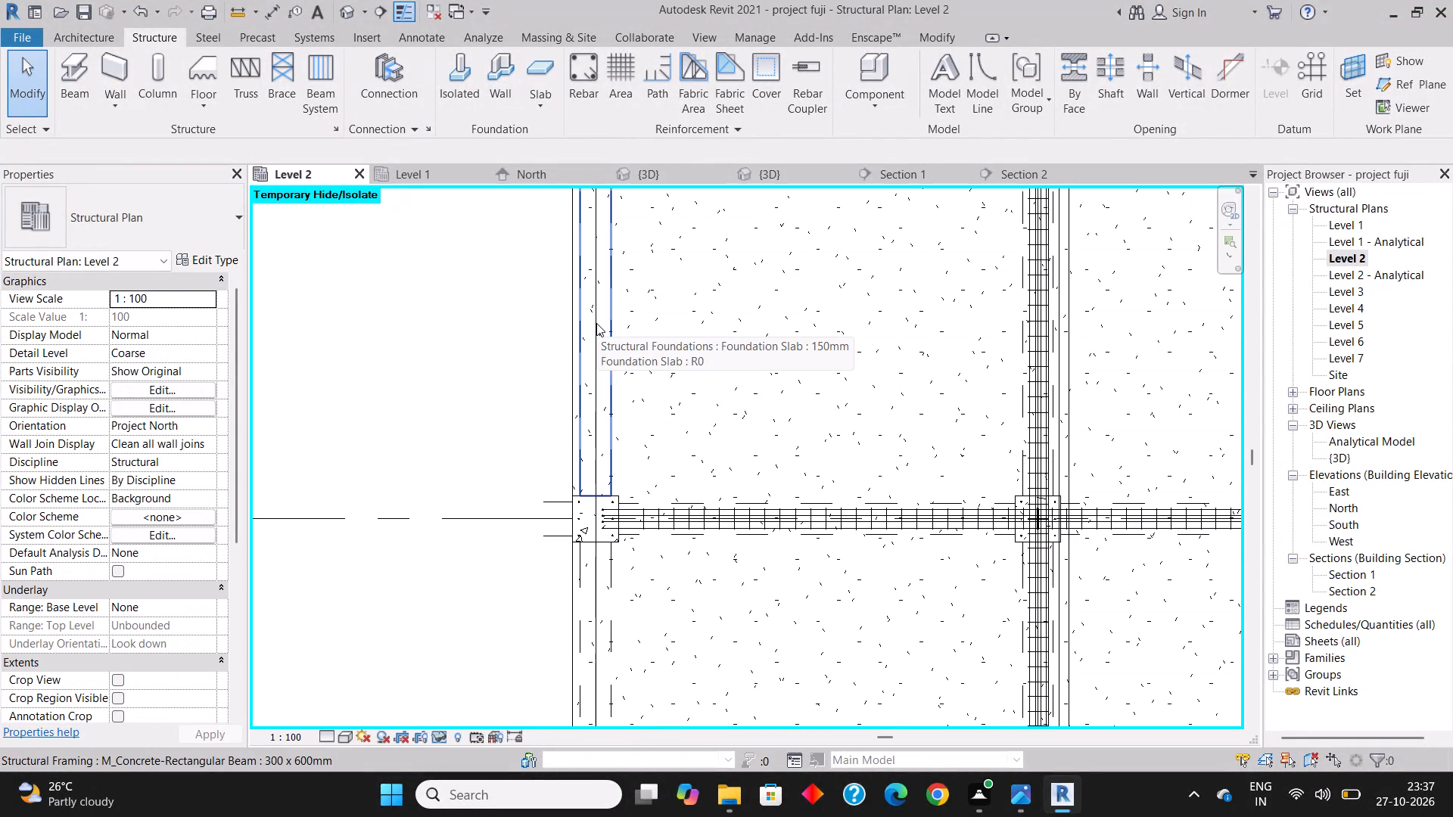
{"action": "left_click", "coordinate": [596, 323], "text": "ctrl"}
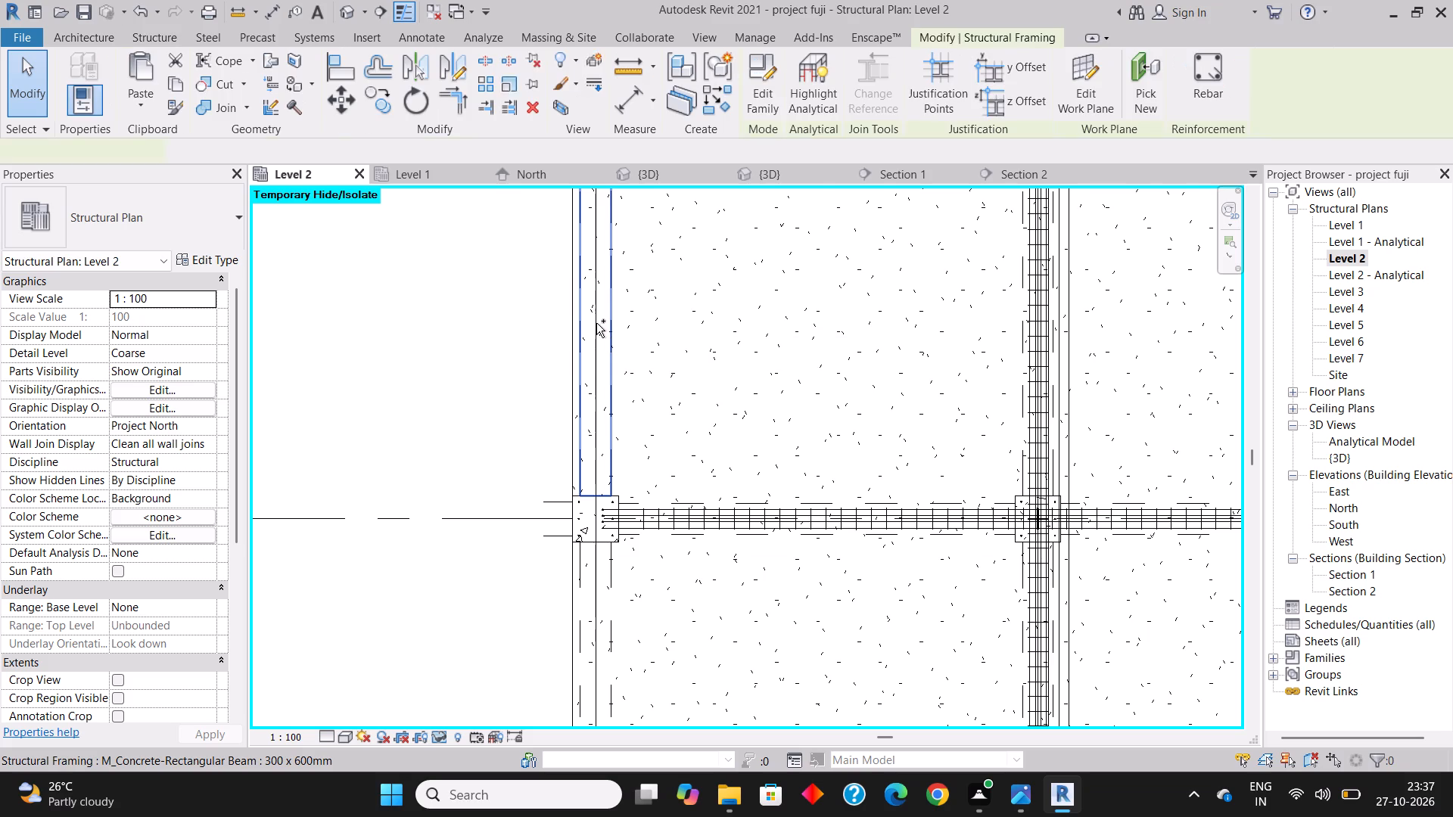
{"action": "scroll", "coordinate": [666, 331], "scroll_direction": "down", "scroll_amount": 5}
{"action": "middle_click_drag", "start_coordinate": [678, 471], "coordinate": [609, 297]}
{"action": "left_click", "coordinate": [568, 370], "text": "ctrl"}
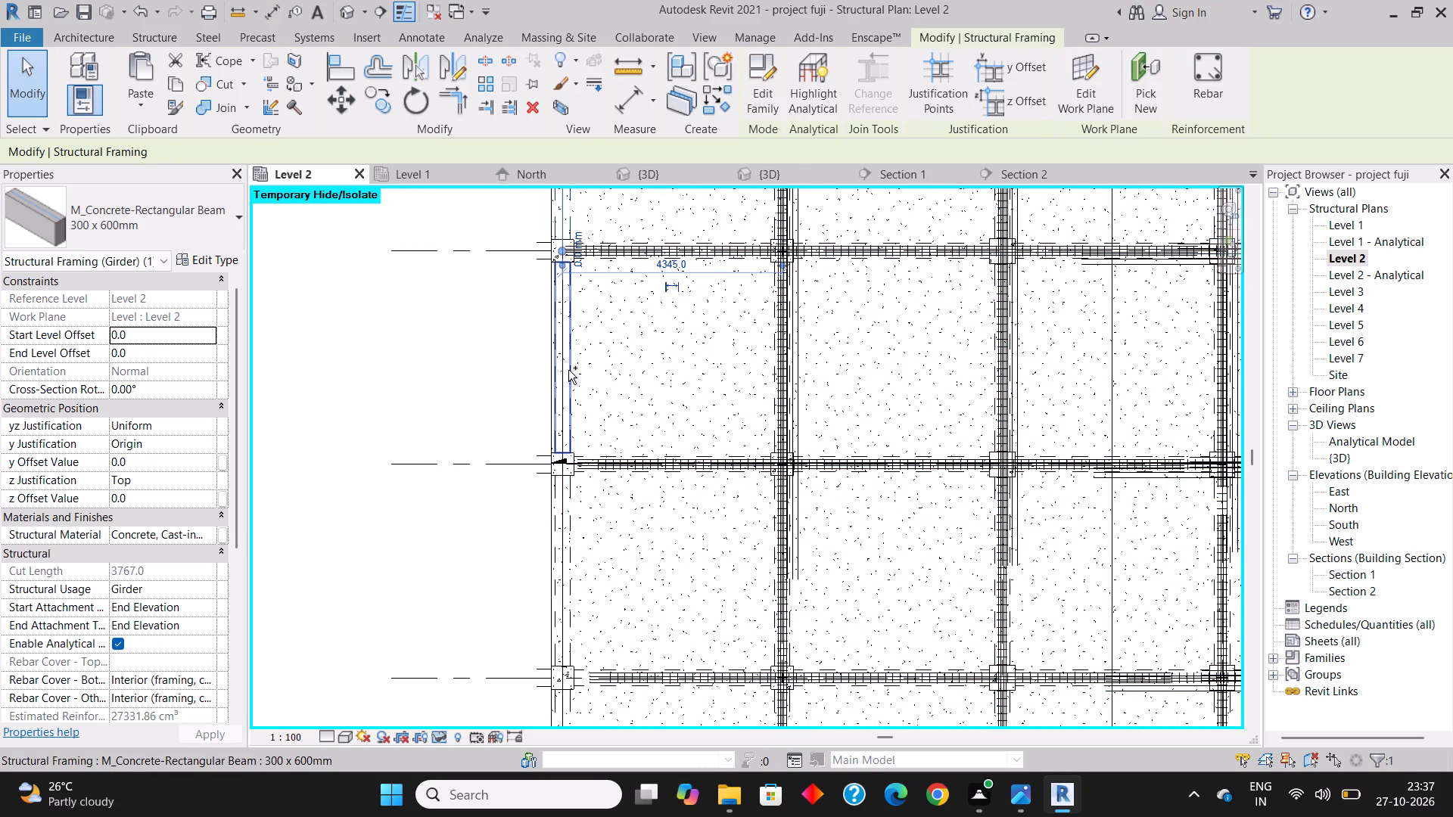
{"action": "left_click", "coordinate": [565, 540], "text": "ctrl"}
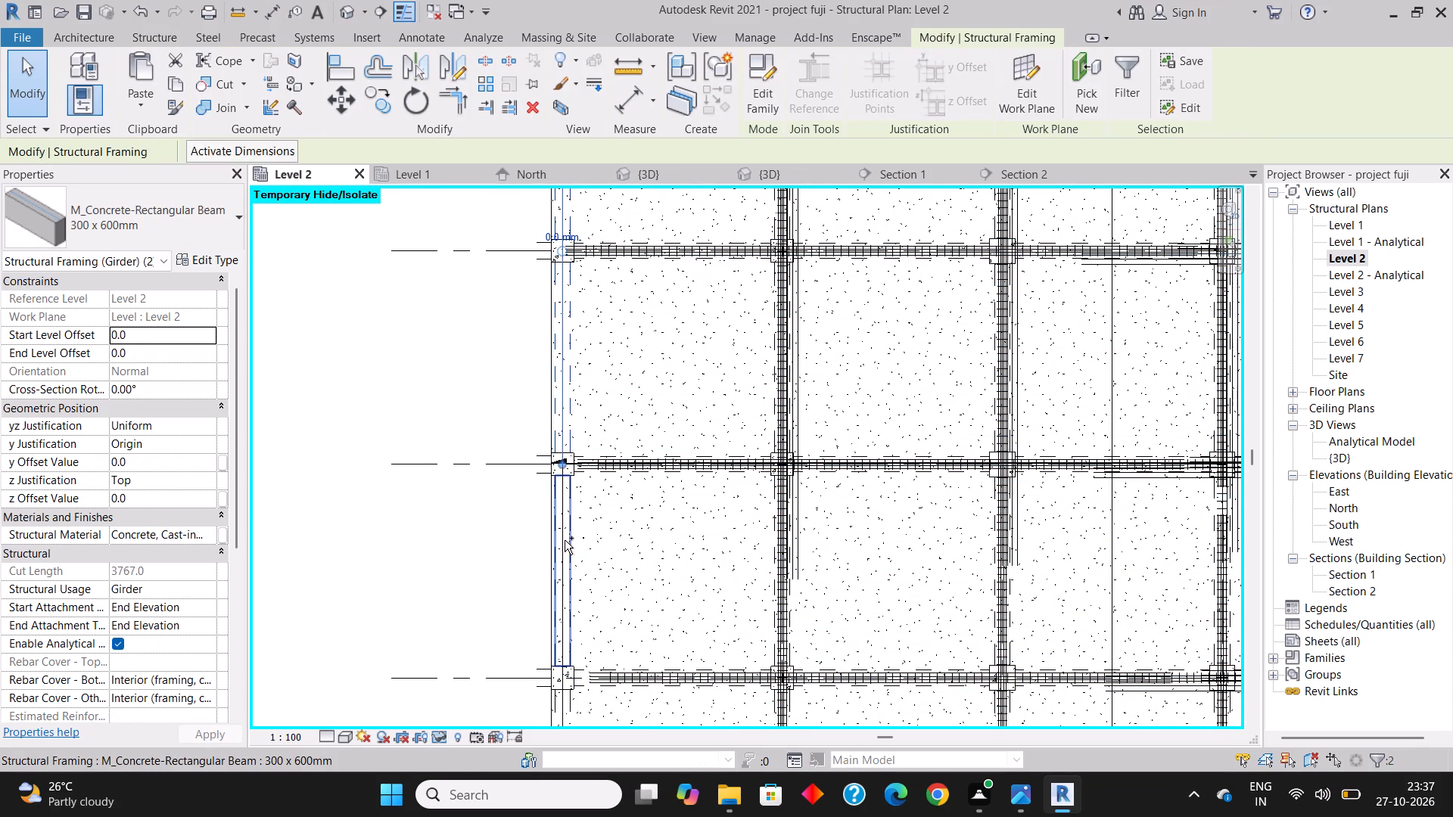
{"action": "scroll", "coordinate": [588, 591], "scroll_direction": "down", "scroll_amount": 3}
{"action": "middle_click_drag", "start_coordinate": [591, 601], "coordinate": [543, 359]}
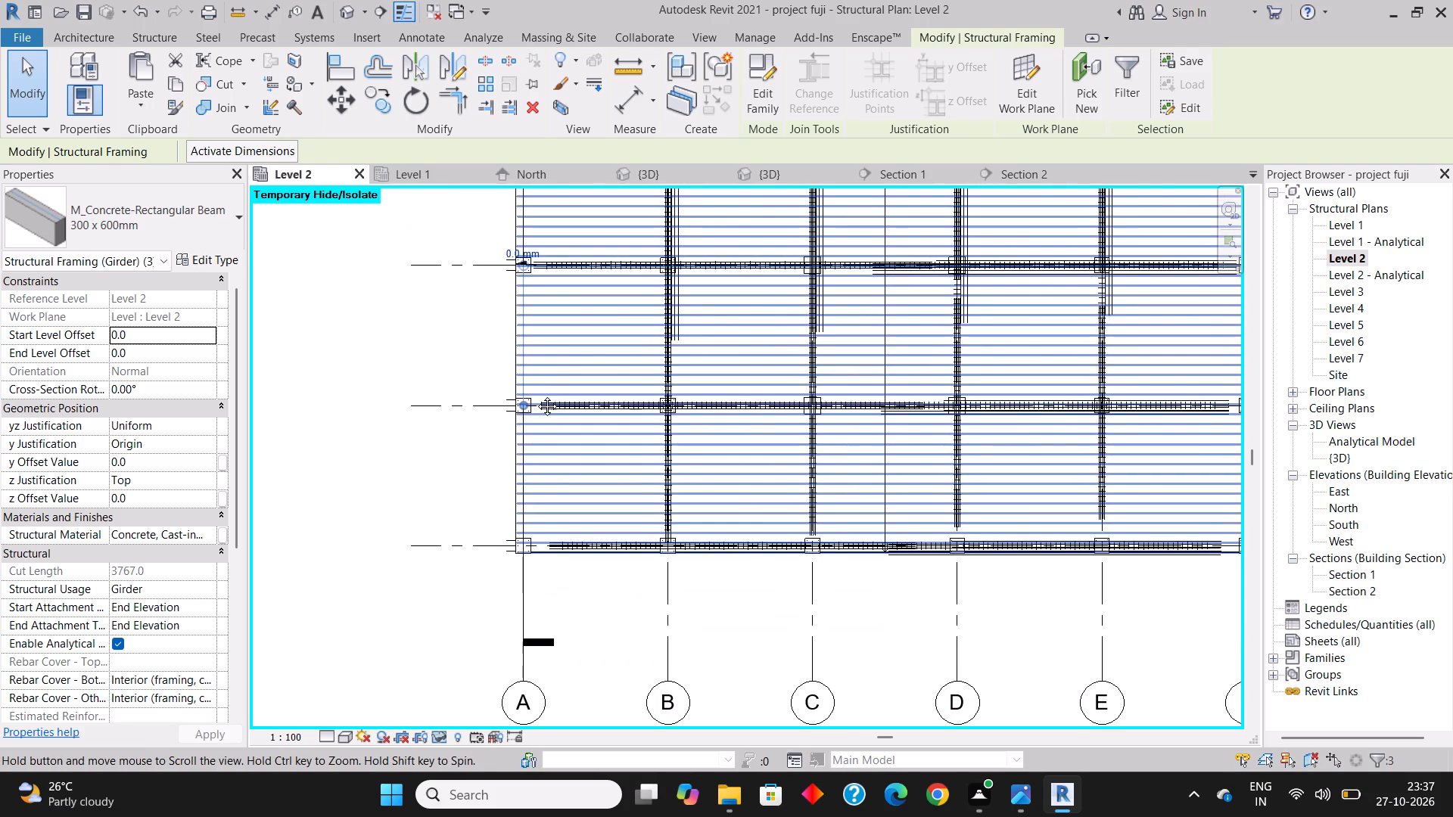
{"action": "left_click", "coordinate": [522, 451], "text": "ctrl"}
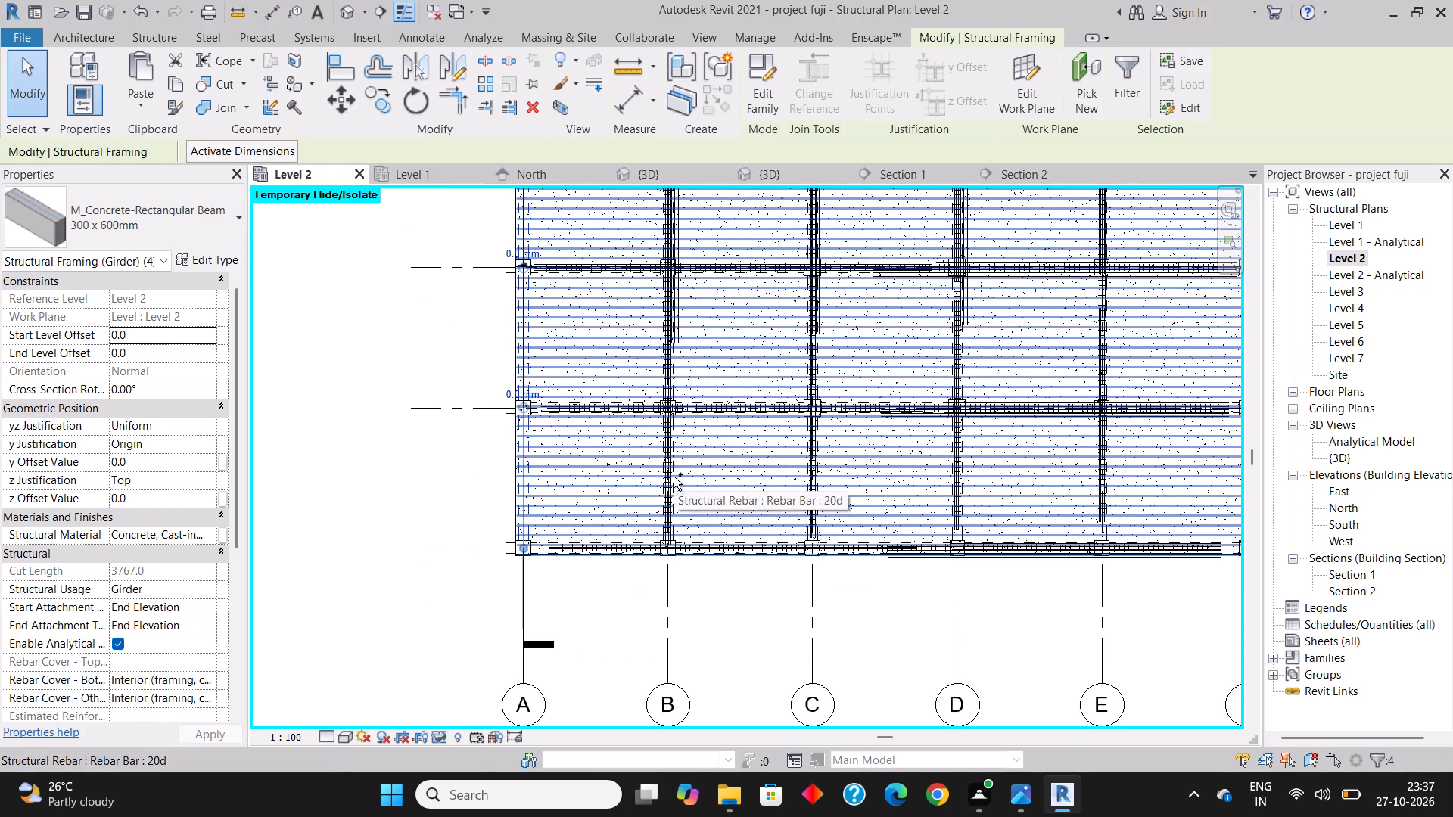
{"action": "scroll", "coordinate": [680, 498], "scroll_direction": "up", "scroll_amount": 7}
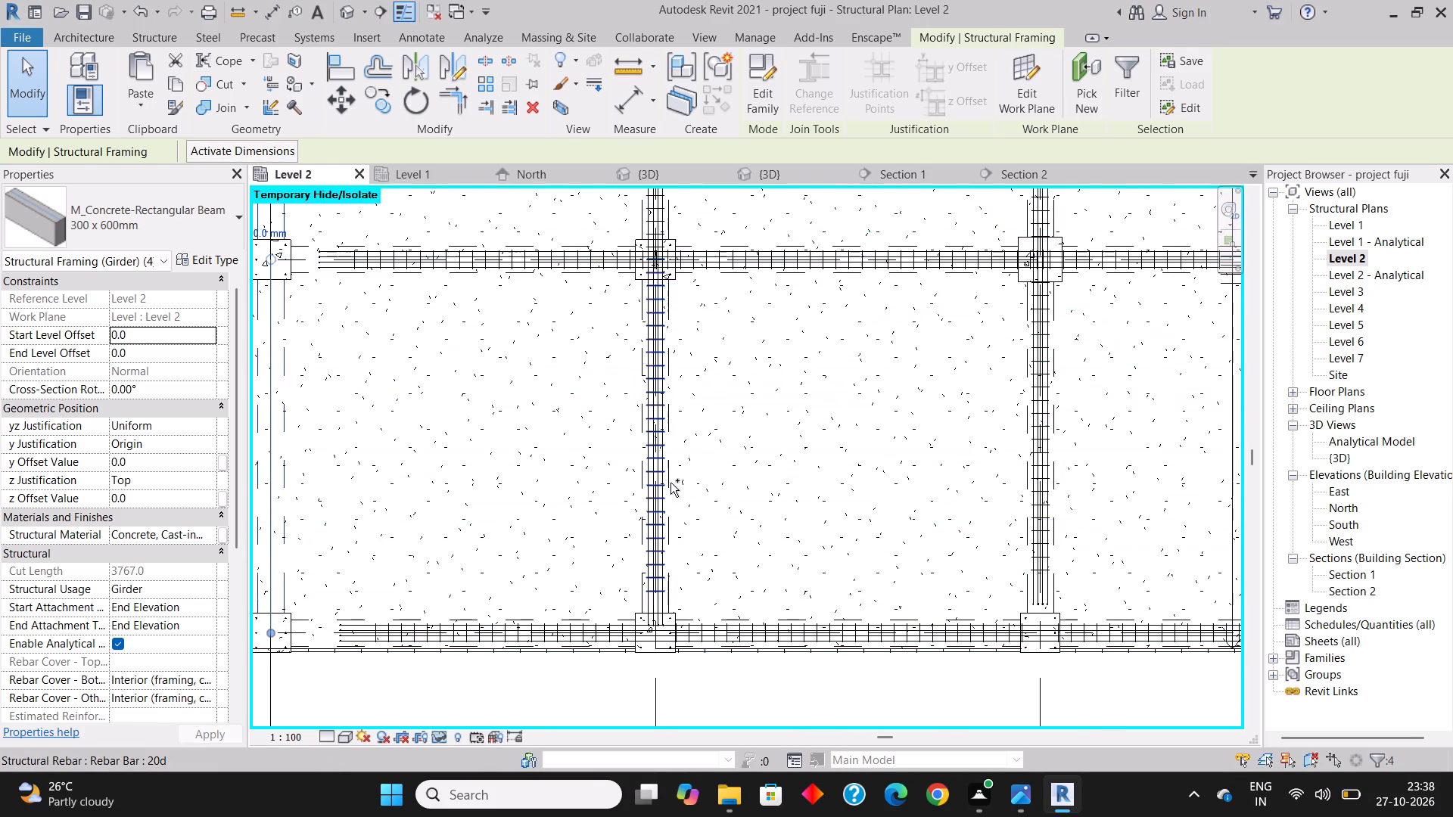
{"action": "scroll", "coordinate": [667, 474], "scroll_direction": "up", "scroll_amount": 3}
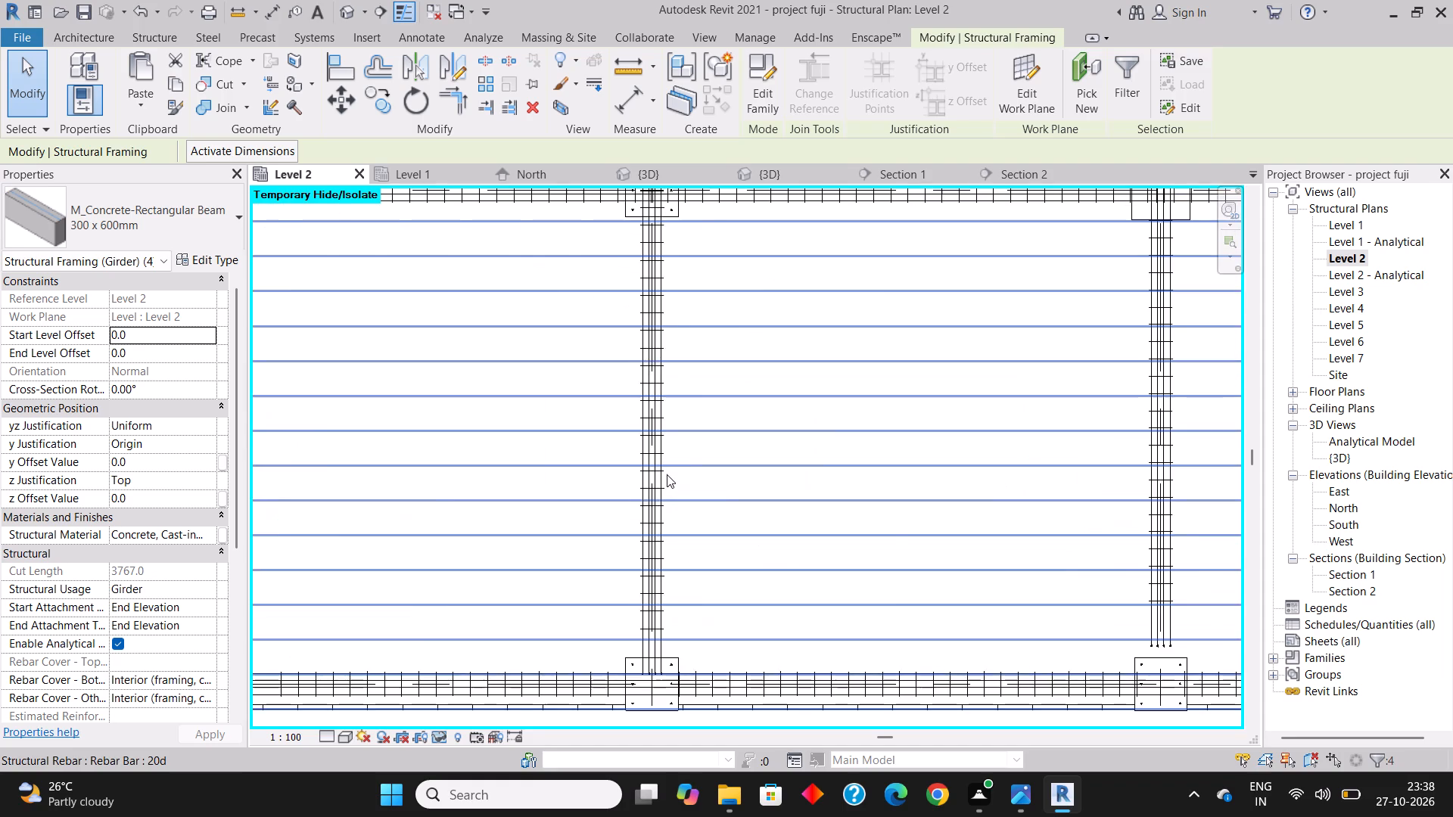
{"action": "left_click", "coordinate": [673, 480], "text": "ctrl"}
{"action": "scroll", "coordinate": [611, 582], "scroll_direction": "down", "scroll_amount": 11}
{"action": "scroll", "coordinate": [643, 455], "scroll_direction": "up", "scroll_amount": 7}
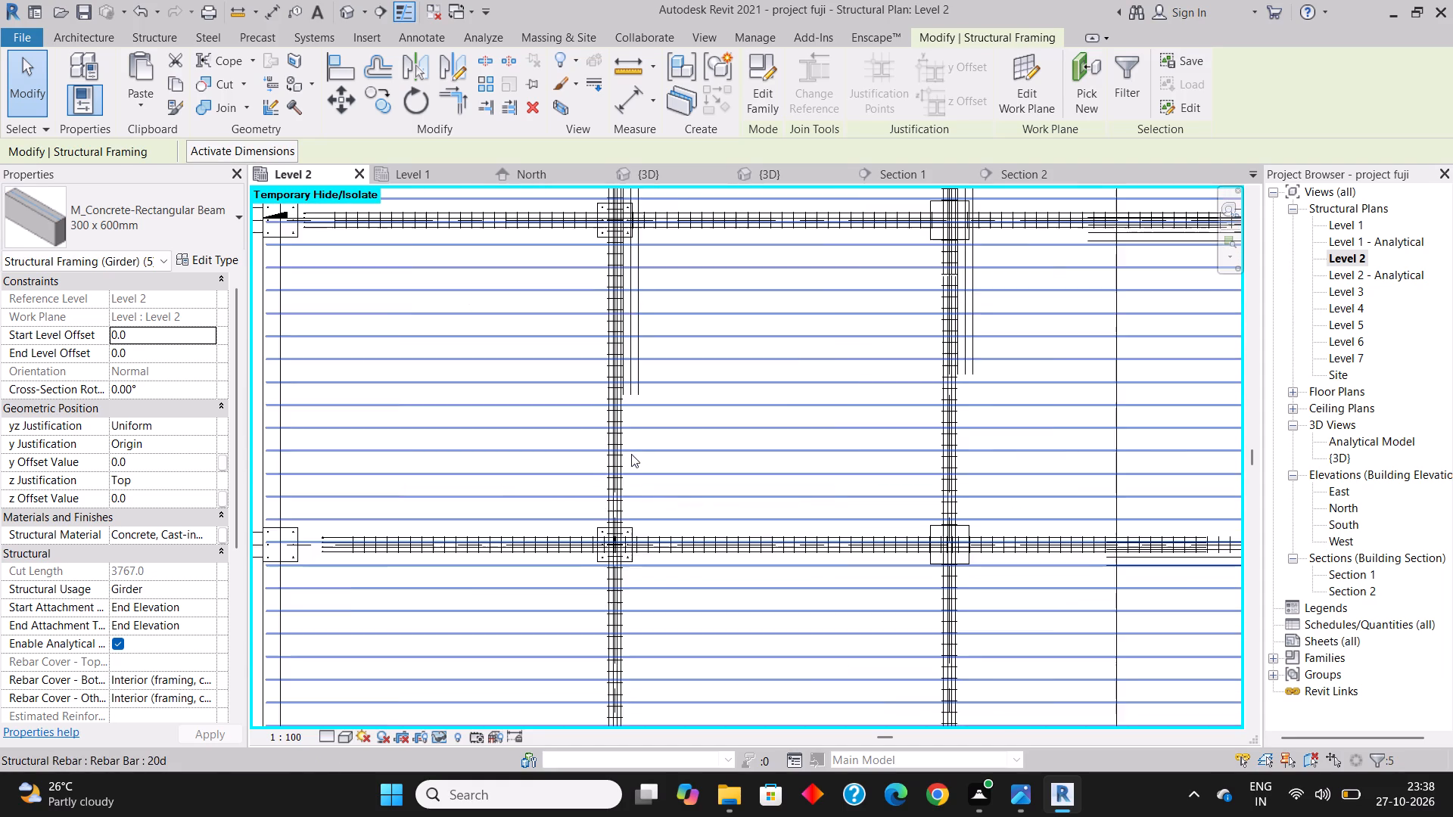
{"action": "scroll", "coordinate": [627, 455], "scroll_direction": "up", "scroll_amount": 6}
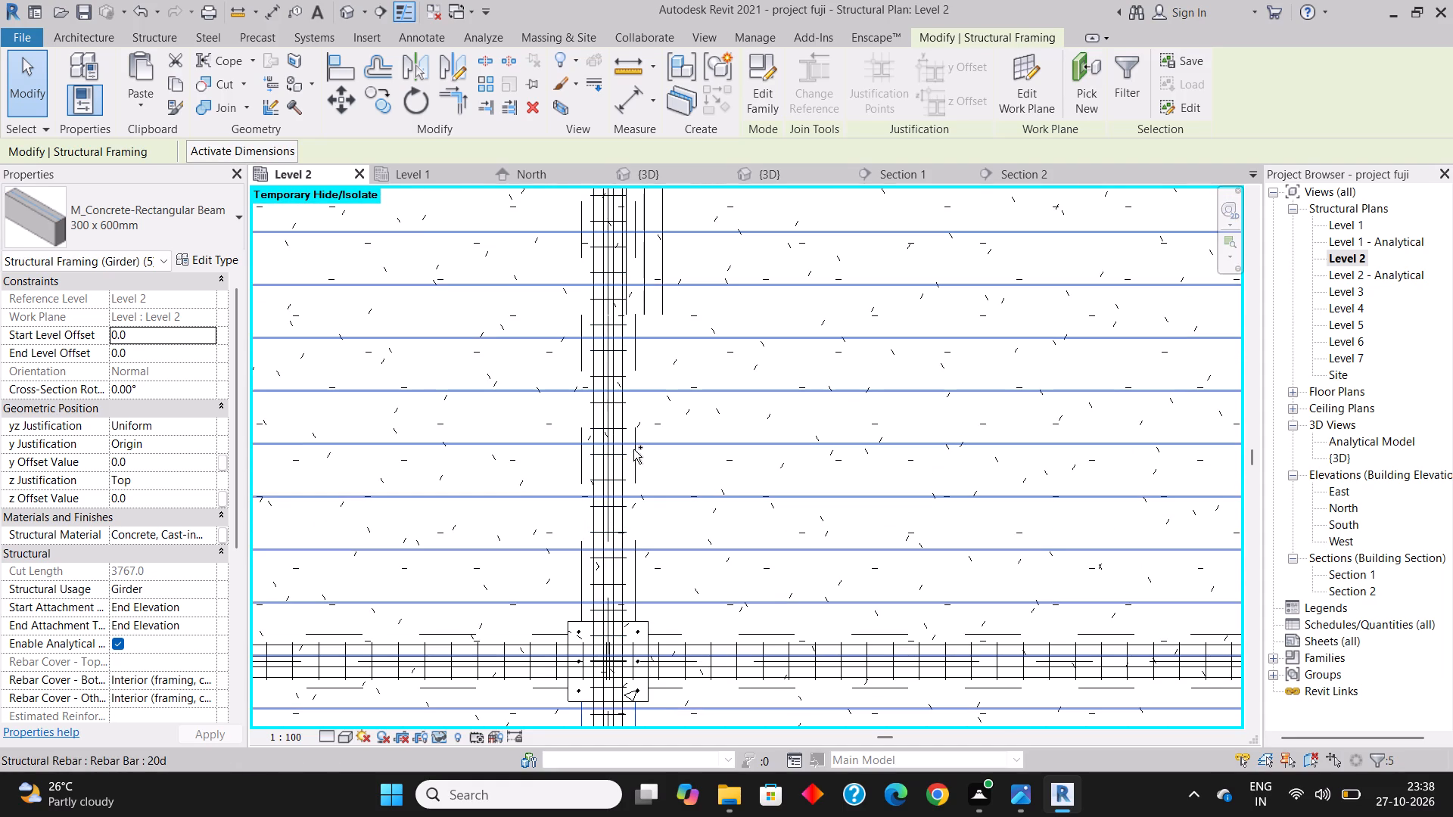
{"action": "left_click", "coordinate": [633, 465], "text": "ctrl"}
{"action": "scroll", "coordinate": [601, 586], "scroll_direction": "down", "scroll_amount": 2}
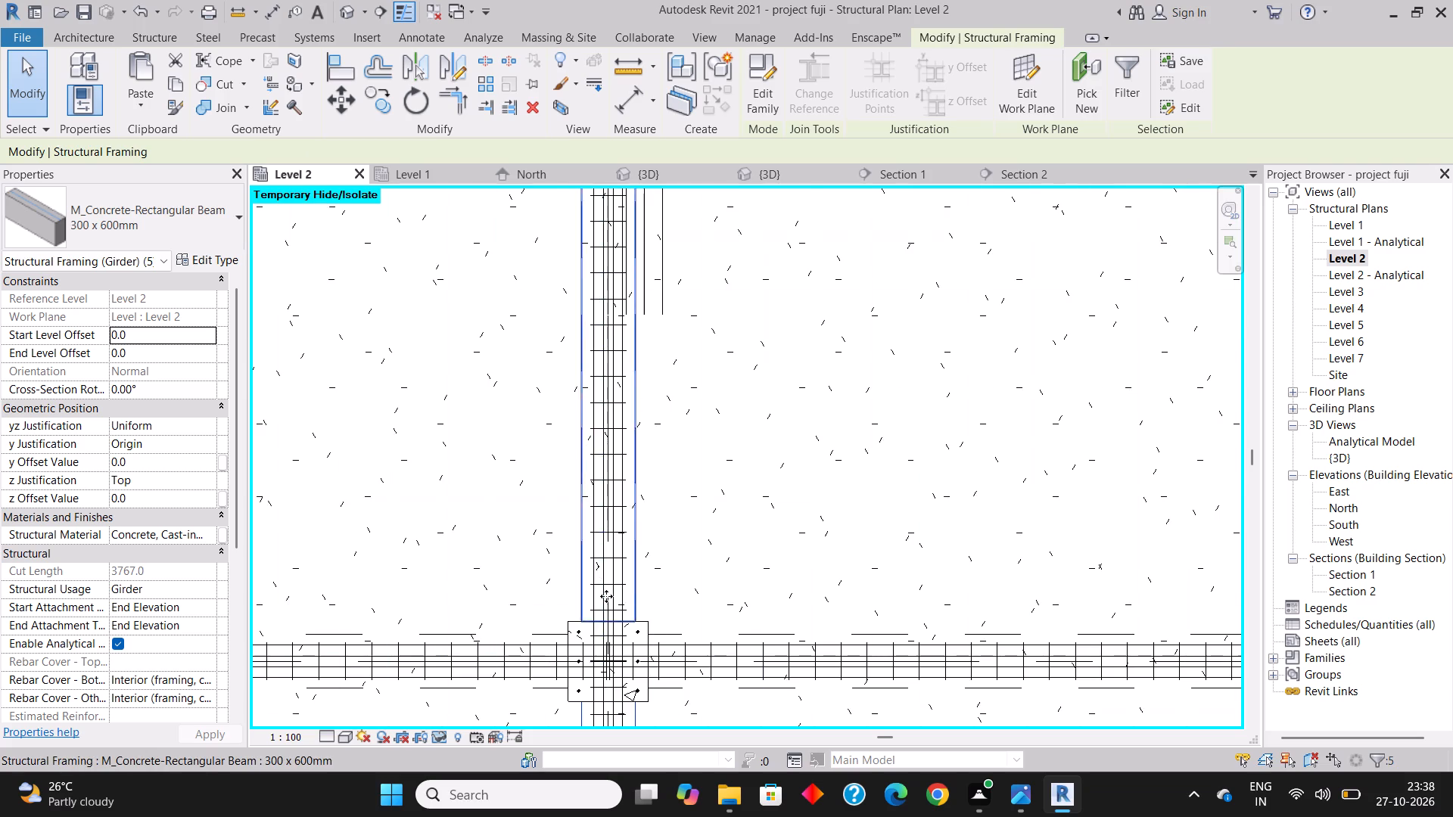
{"action": "scroll", "coordinate": [606, 596], "scroll_direction": "down", "scroll_amount": 10}
{"action": "scroll", "coordinate": [623, 402], "scroll_direction": "up", "scroll_amount": 5}
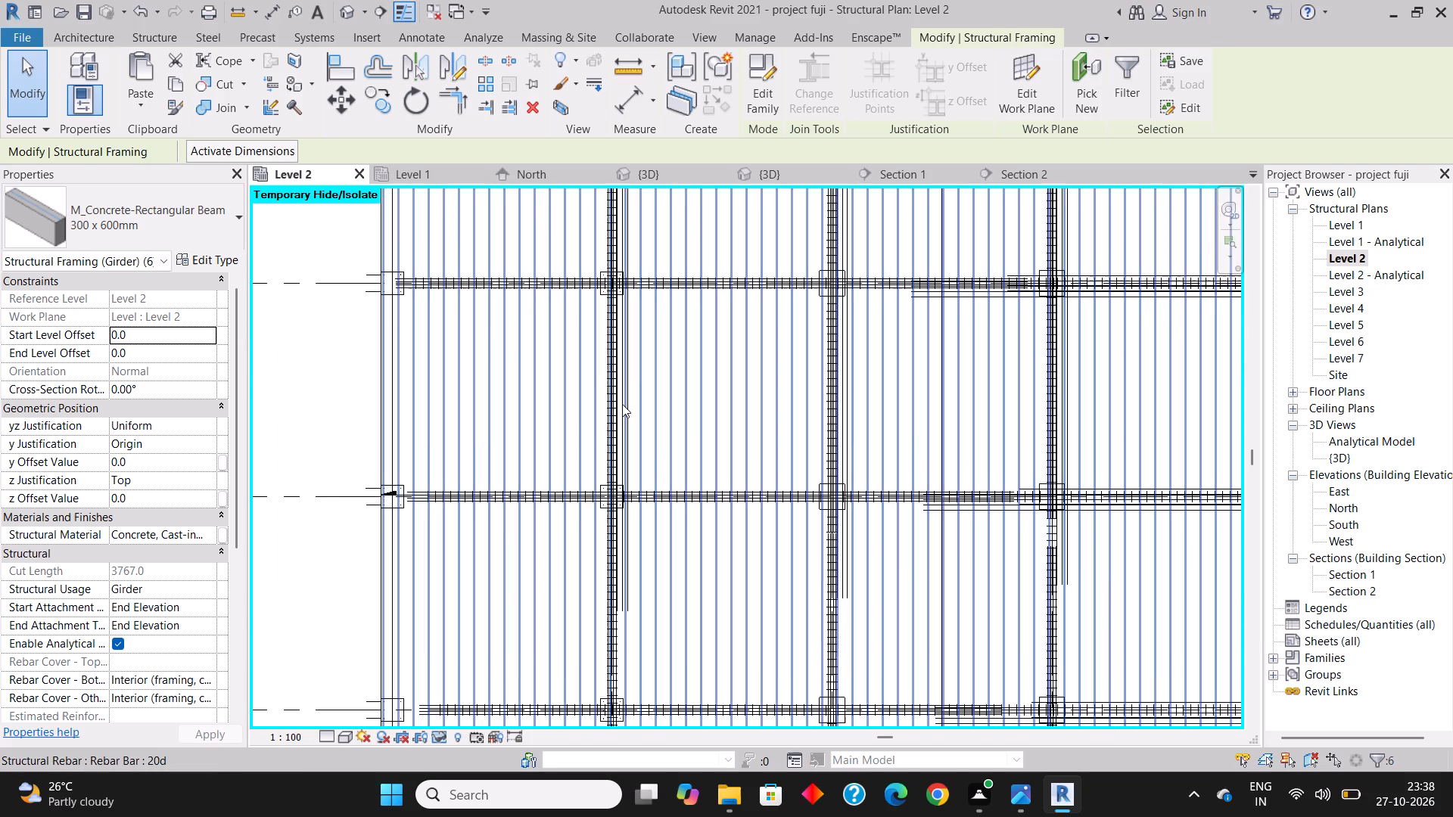
{"action": "scroll", "coordinate": [622, 404], "scroll_direction": "up", "scroll_amount": 5}
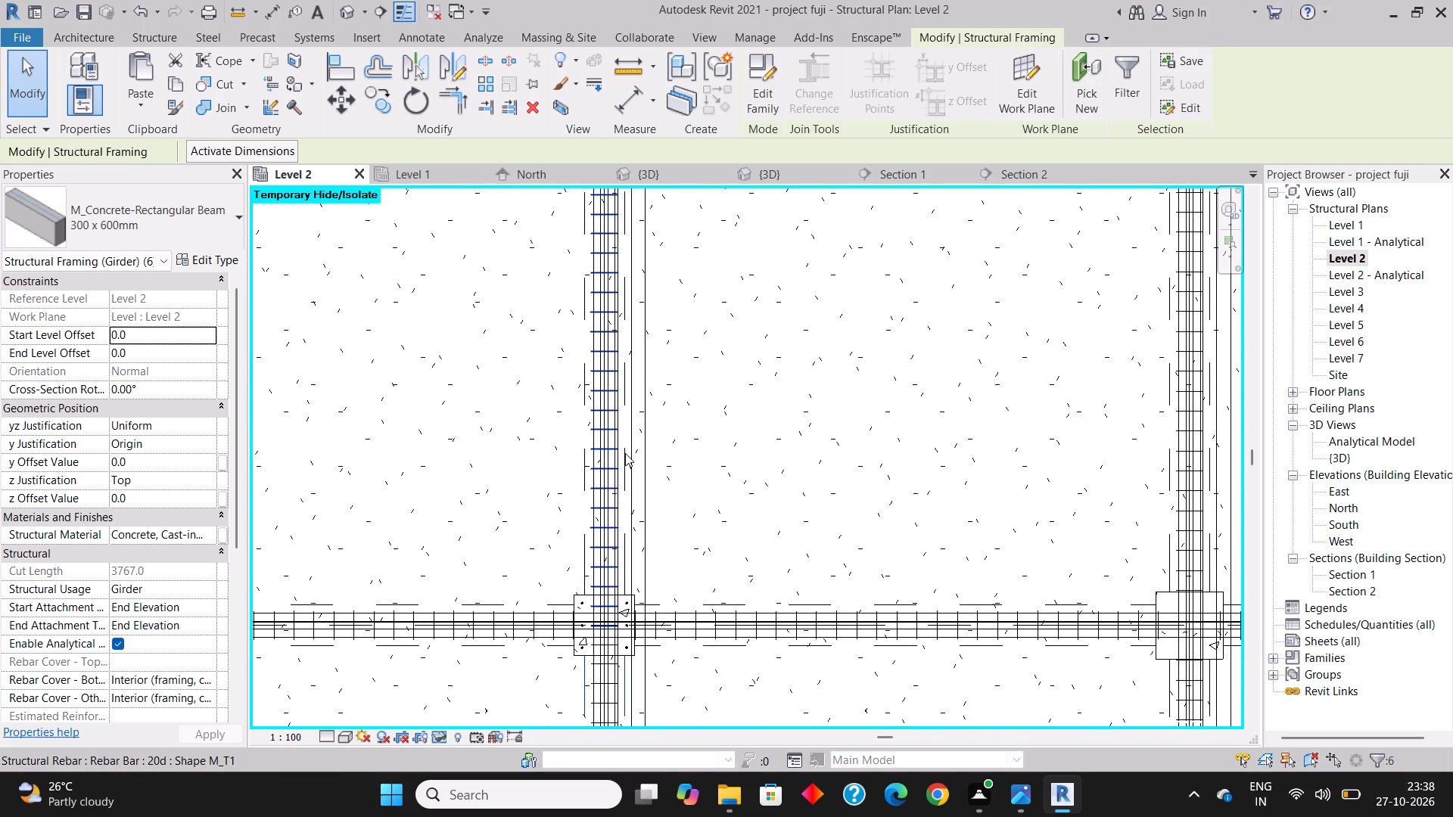
{"action": "scroll", "coordinate": [625, 453], "scroll_direction": "up", "scroll_amount": 3}
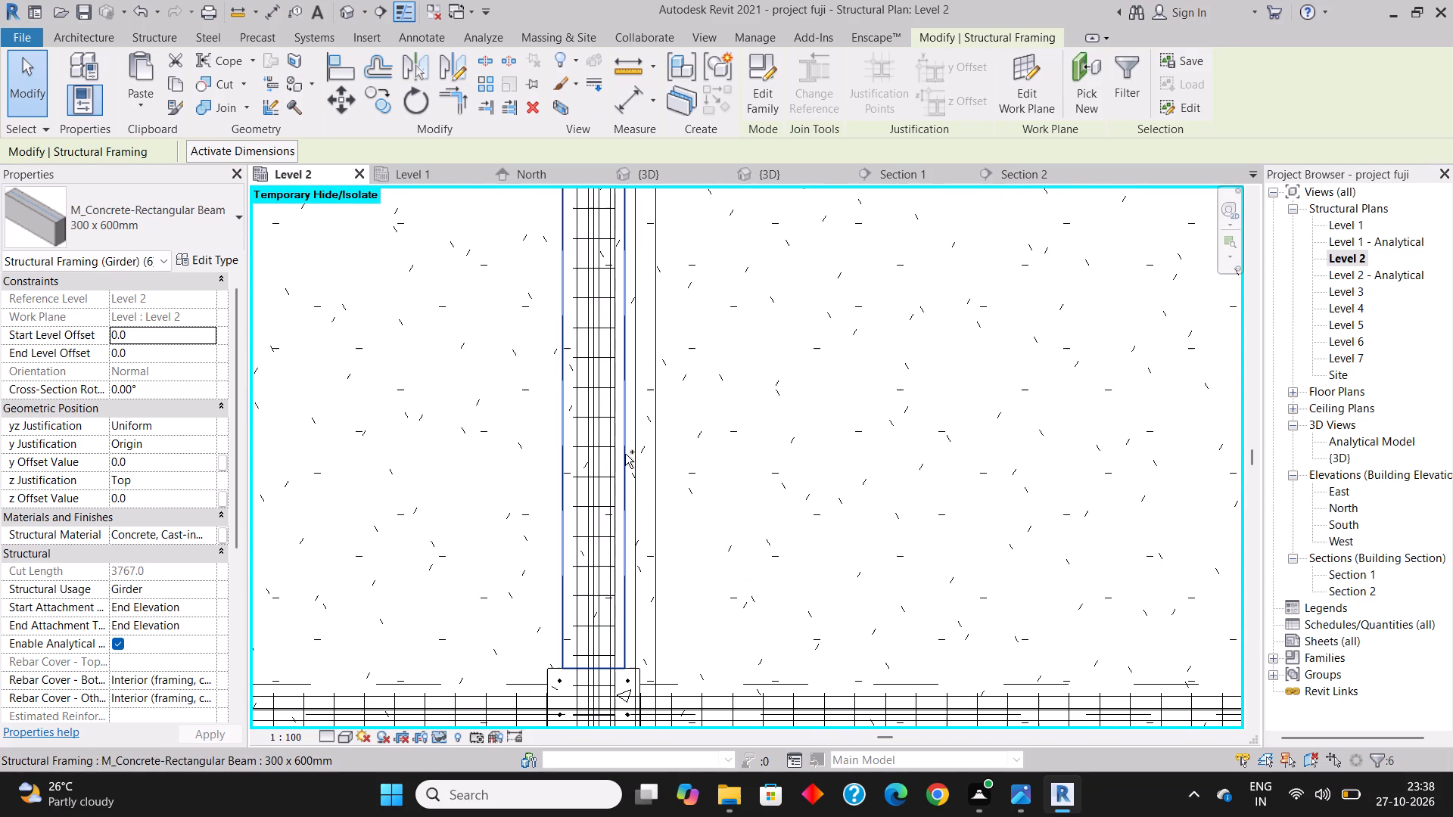
{"action": "left_click", "coordinate": [625, 453], "text": "ctrl"}
{"action": "scroll", "coordinate": [574, 589], "scroll_direction": "down", "scroll_amount": 8}
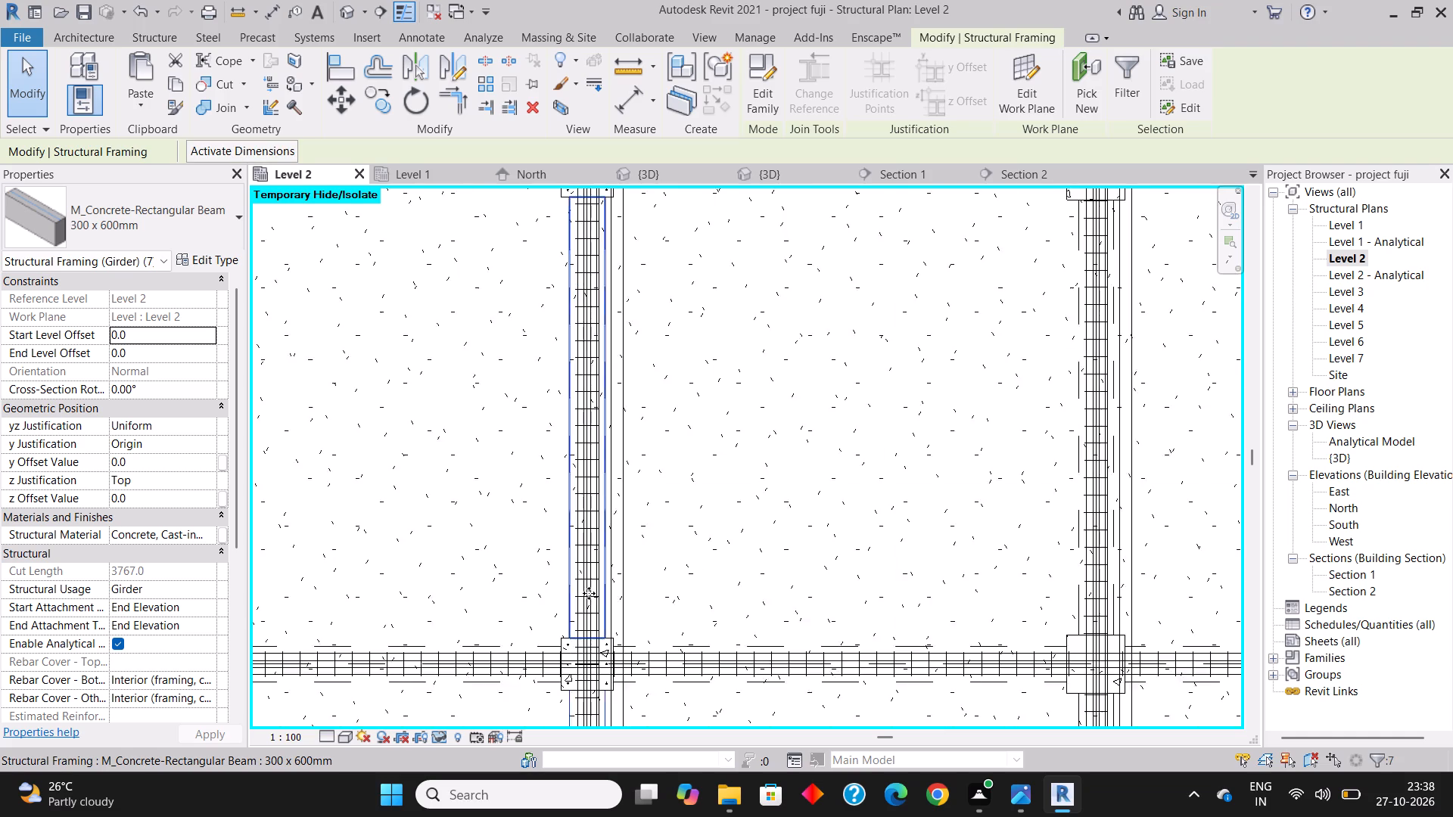
{"action": "scroll", "coordinate": [596, 586], "scroll_direction": "down", "scroll_amount": 4}
{"action": "scroll", "coordinate": [609, 419], "scroll_direction": "up", "scroll_amount": 10}
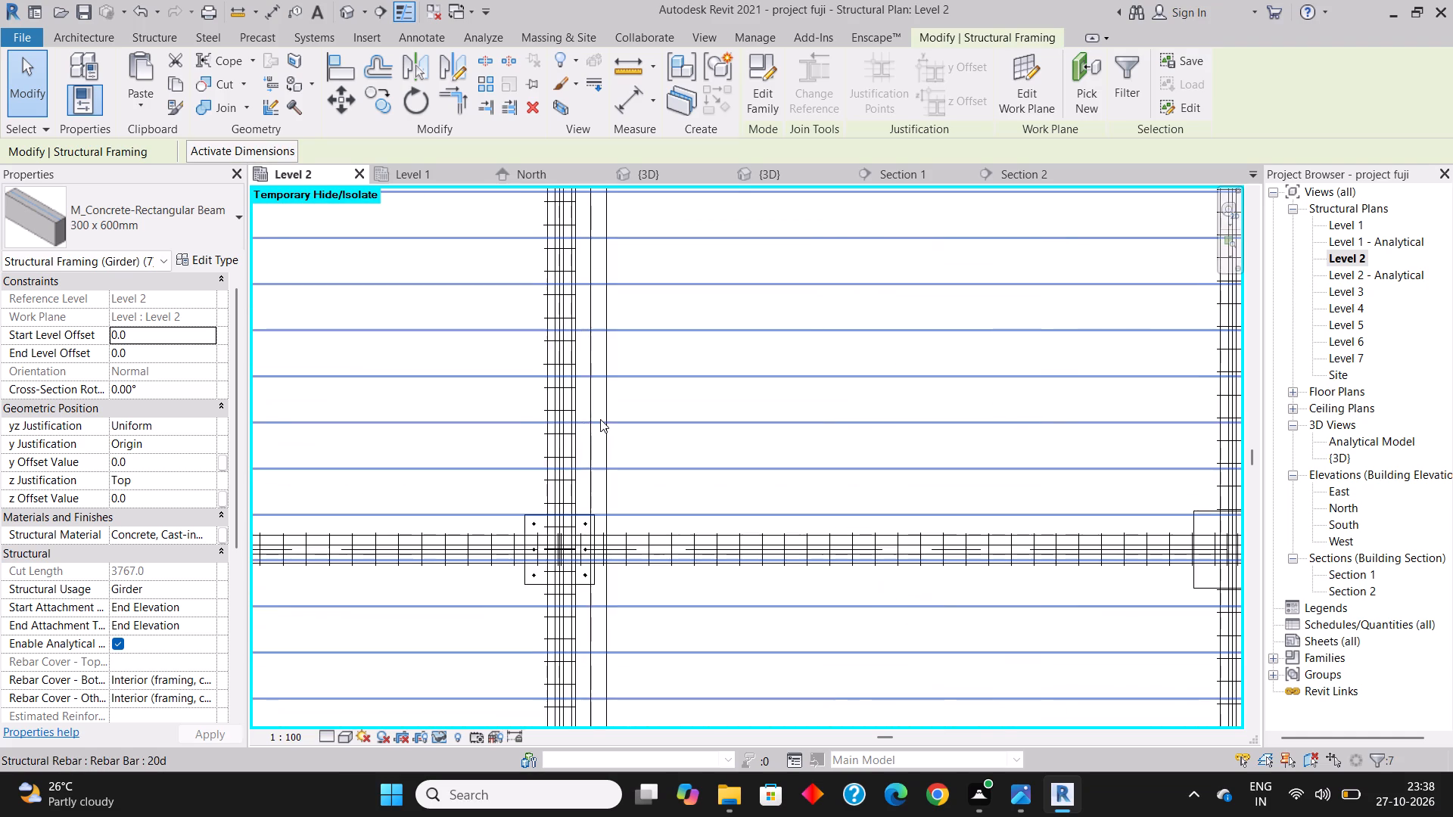
{"action": "scroll", "coordinate": [600, 419], "scroll_direction": "up", "scroll_amount": 4}
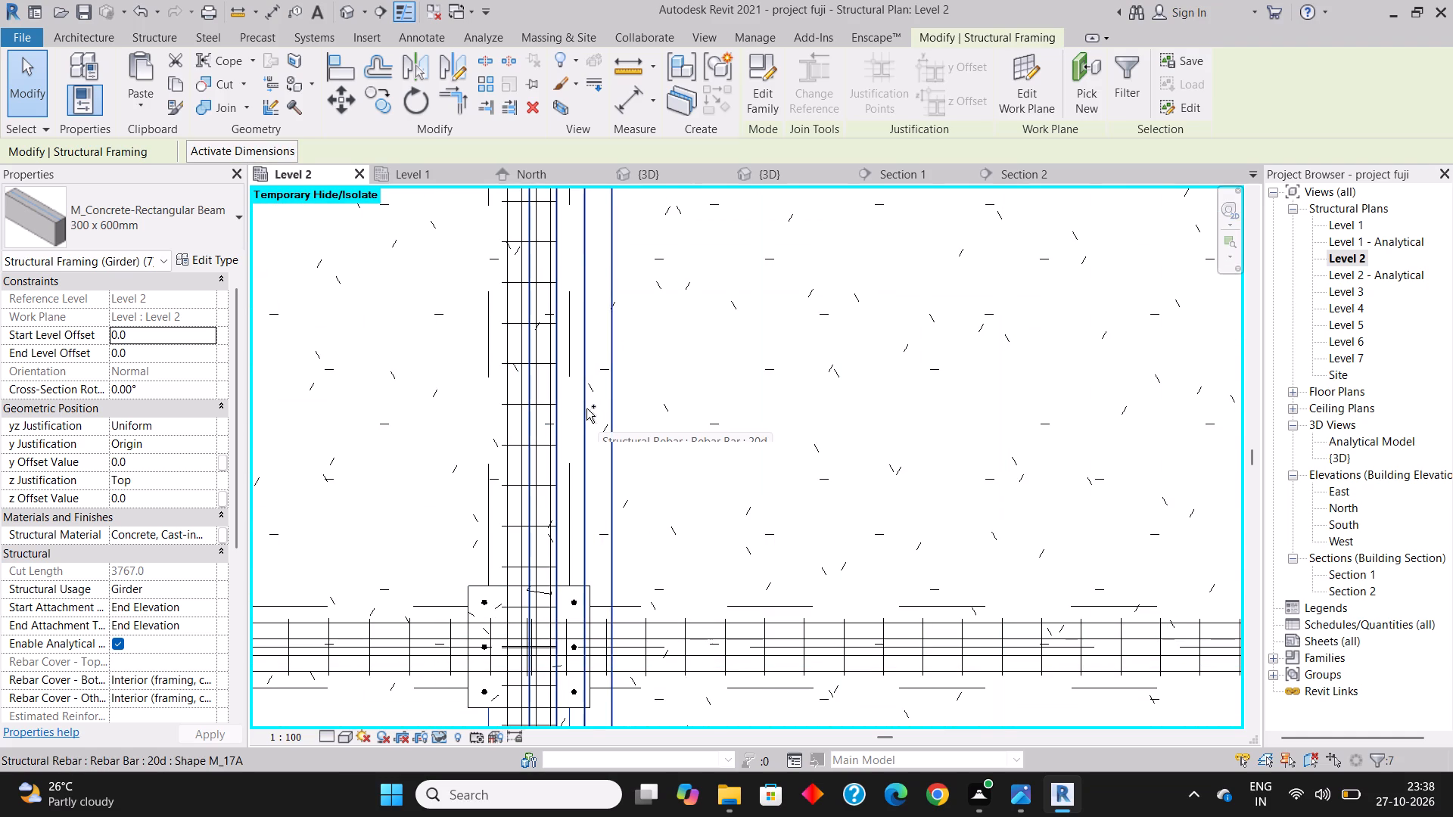
{"action": "left_click", "coordinate": [571, 407], "text": "ctrl"}
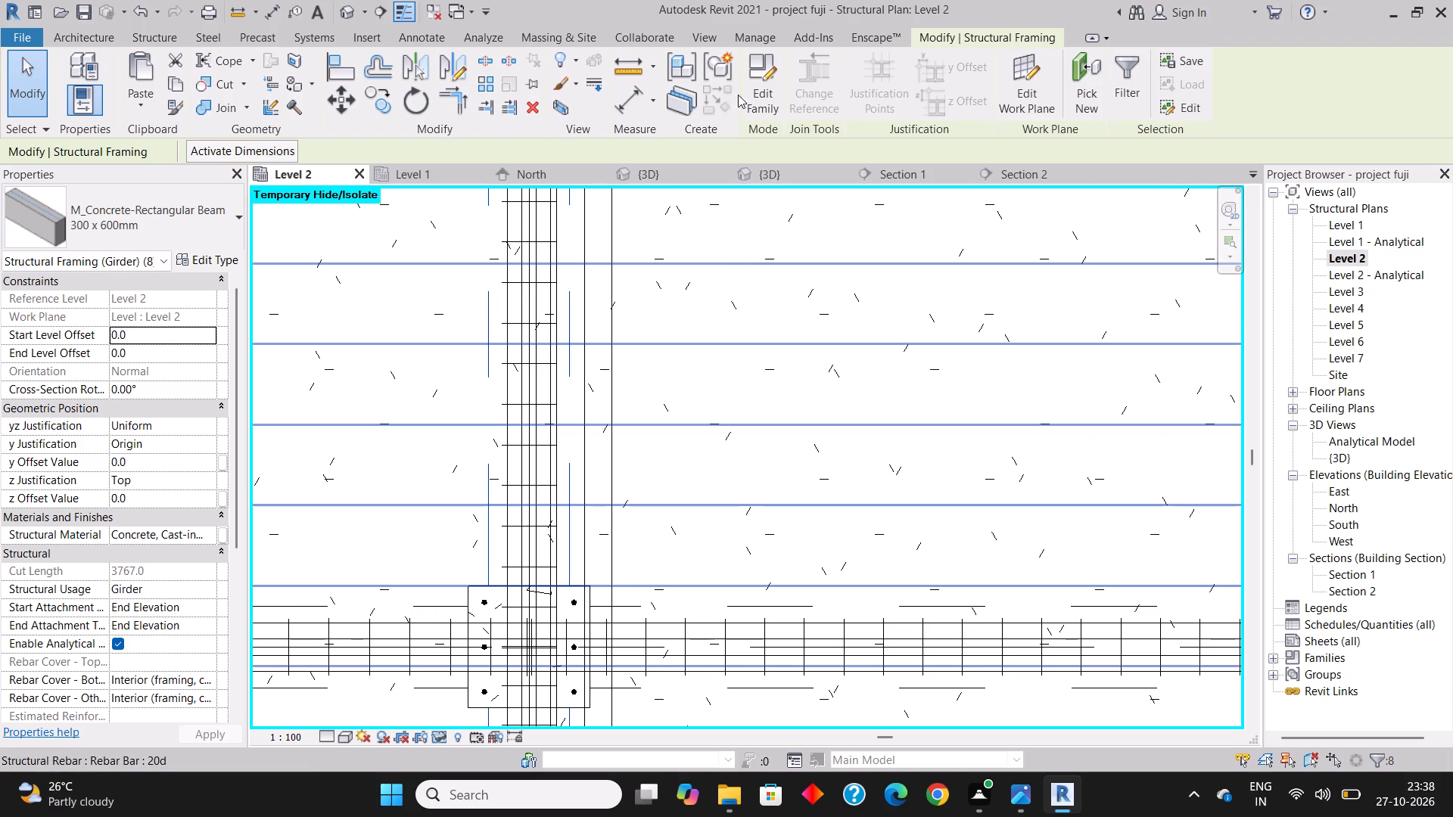
{"action": "left_click", "coordinate": [176, 82]}
{"action": "left_click", "coordinate": [142, 98]}
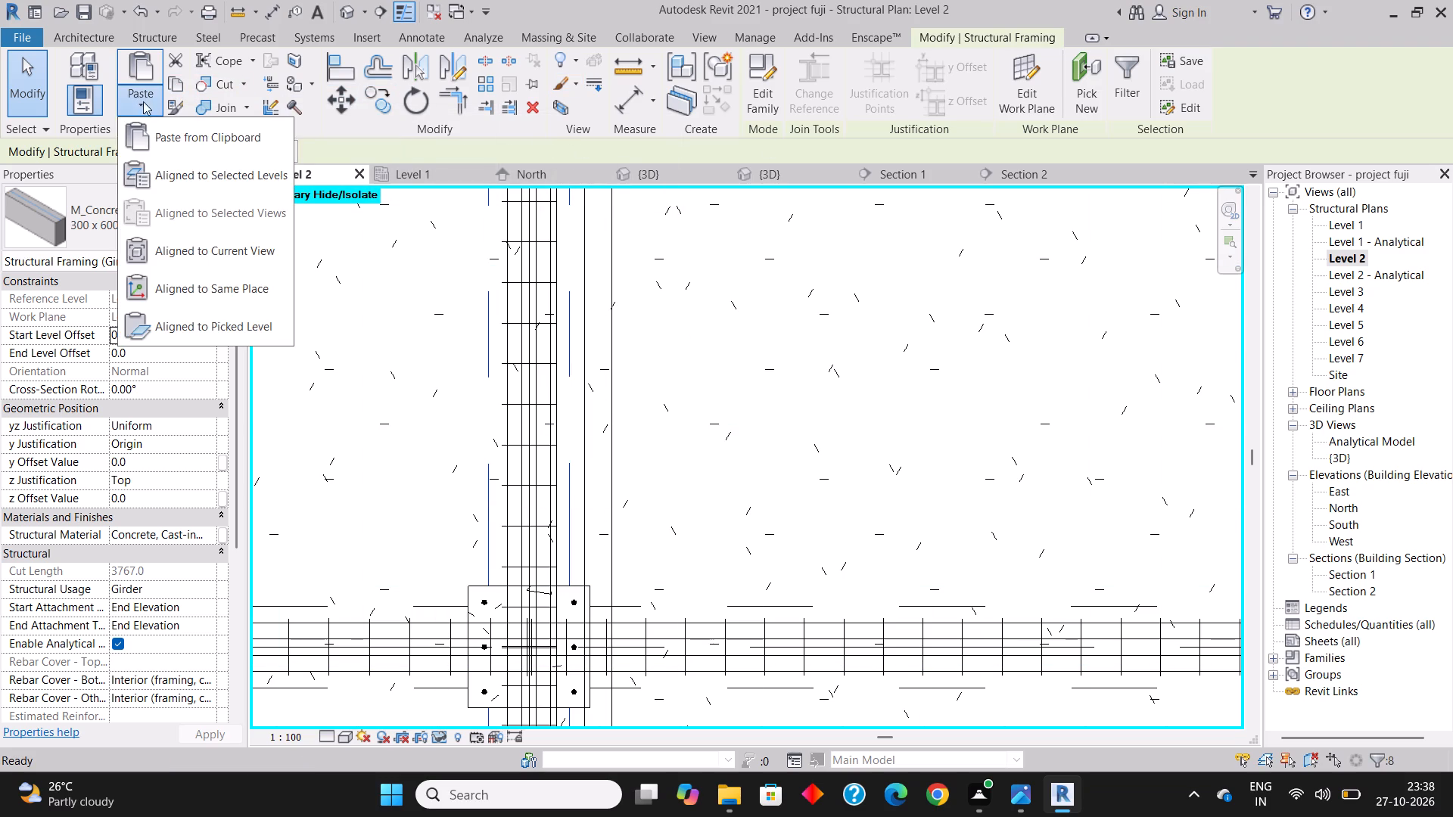
{"action": "left_click", "coordinate": [202, 172]}
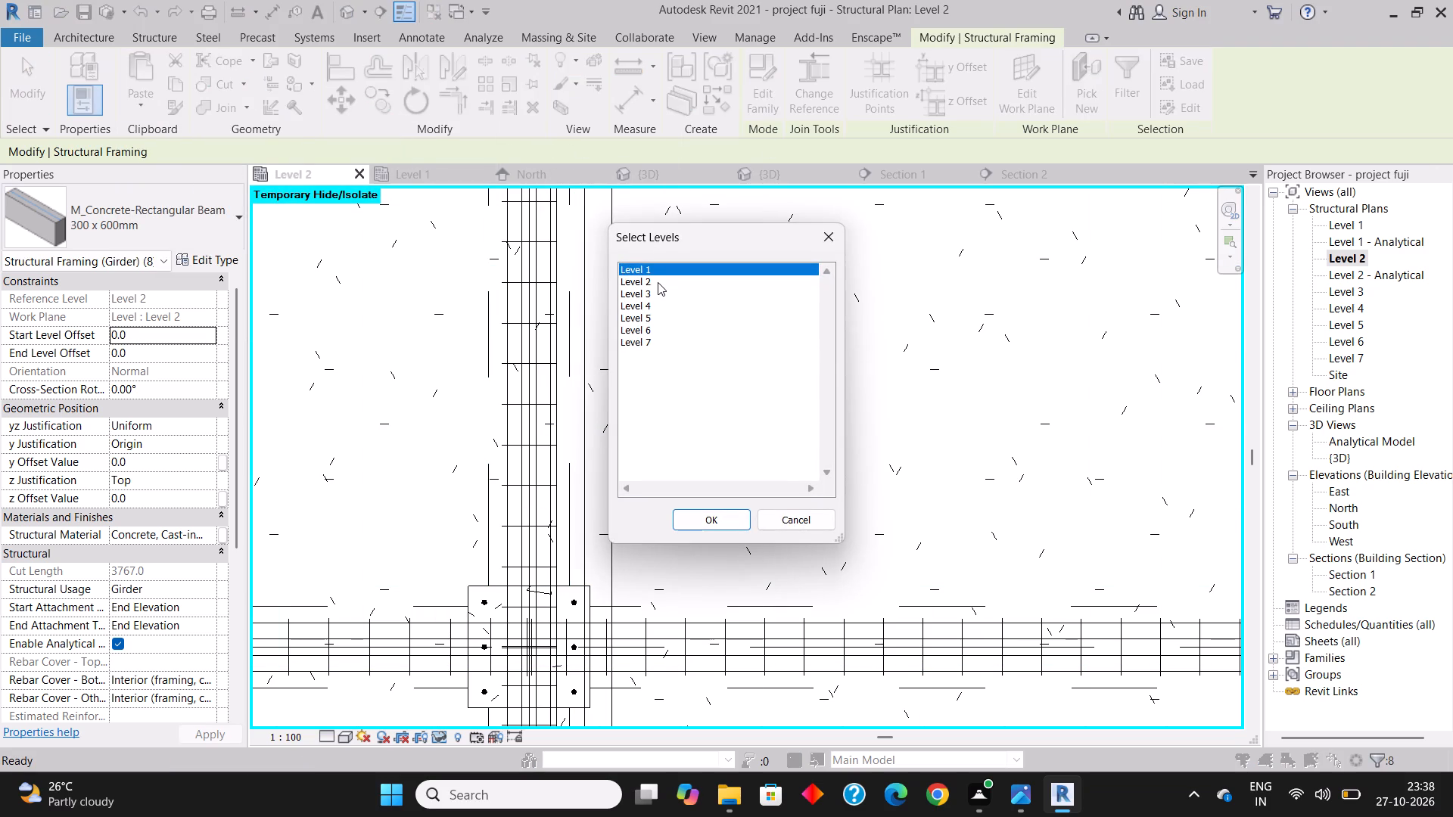
{"action": "left_click_drag", "start_coordinate": [655, 279], "coordinate": [654, 350]}
{"action": "left_click", "coordinate": [732, 519]}
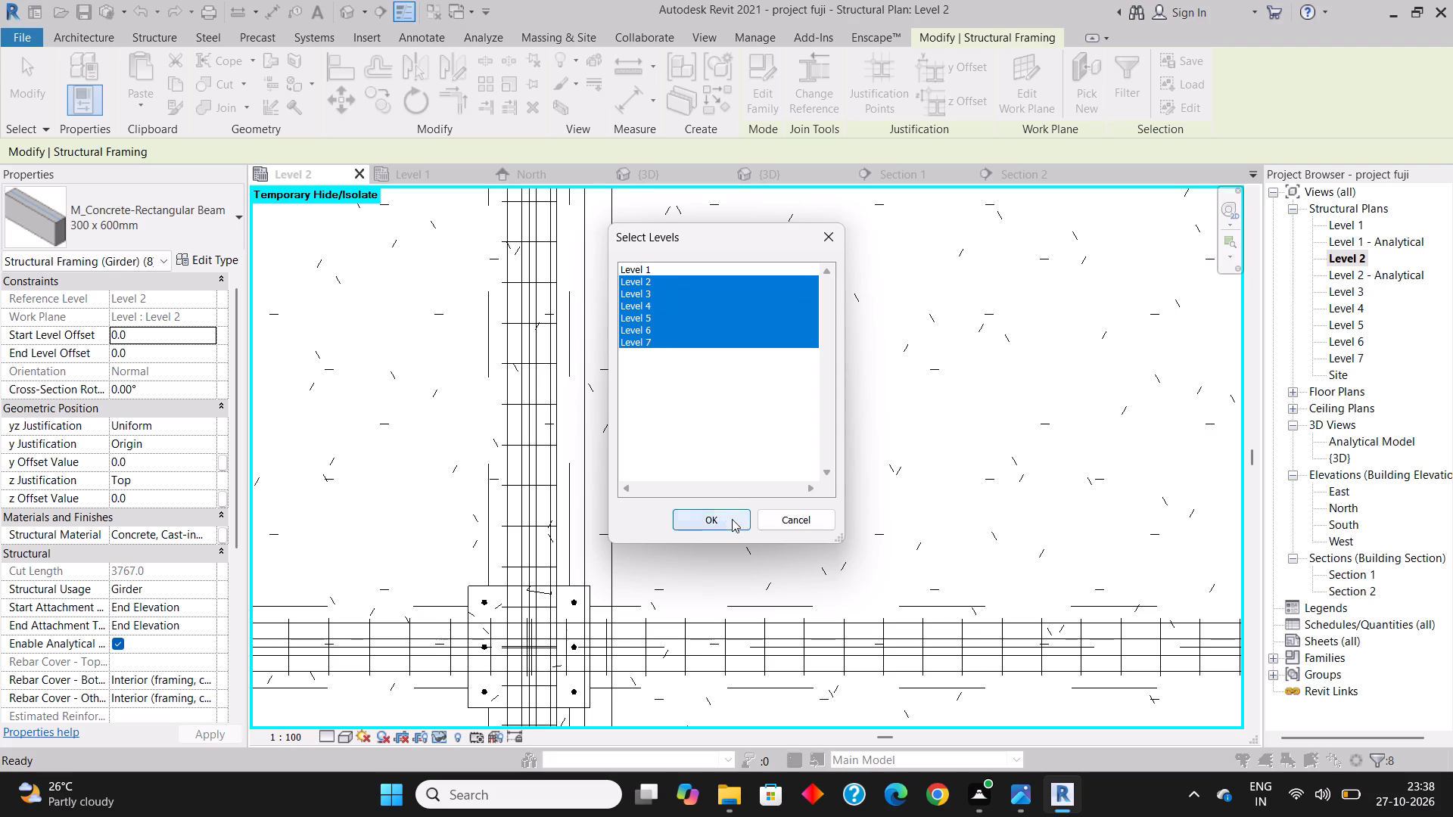
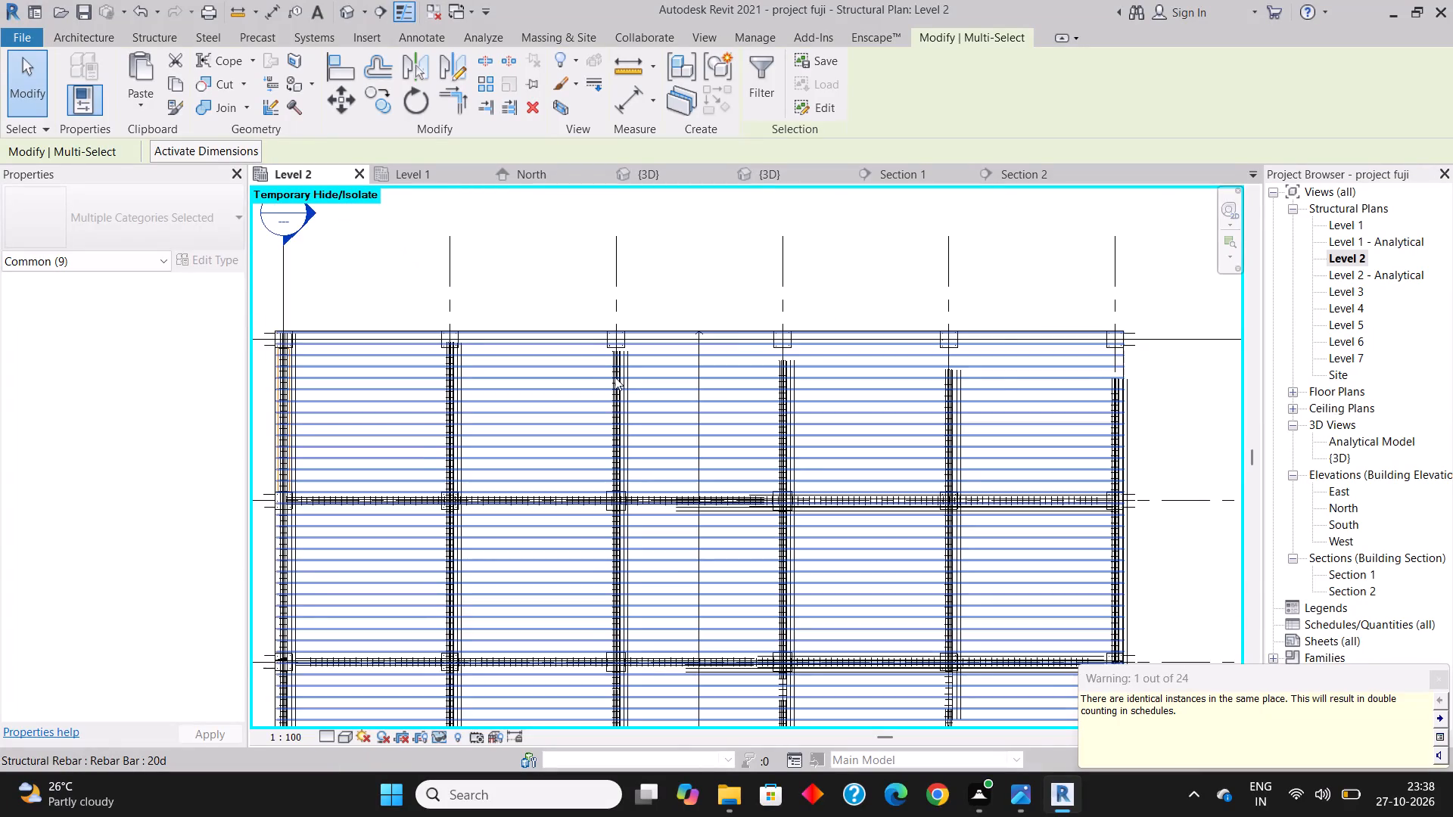
Copy the eight 300 x 600mm beams along grids C and D in the Level 2 plan and paste them aligned to Levels 2 through 7.
{"action": "scroll", "coordinate": [614, 376], "scroll_direction": "up", "scroll_amount": 10}
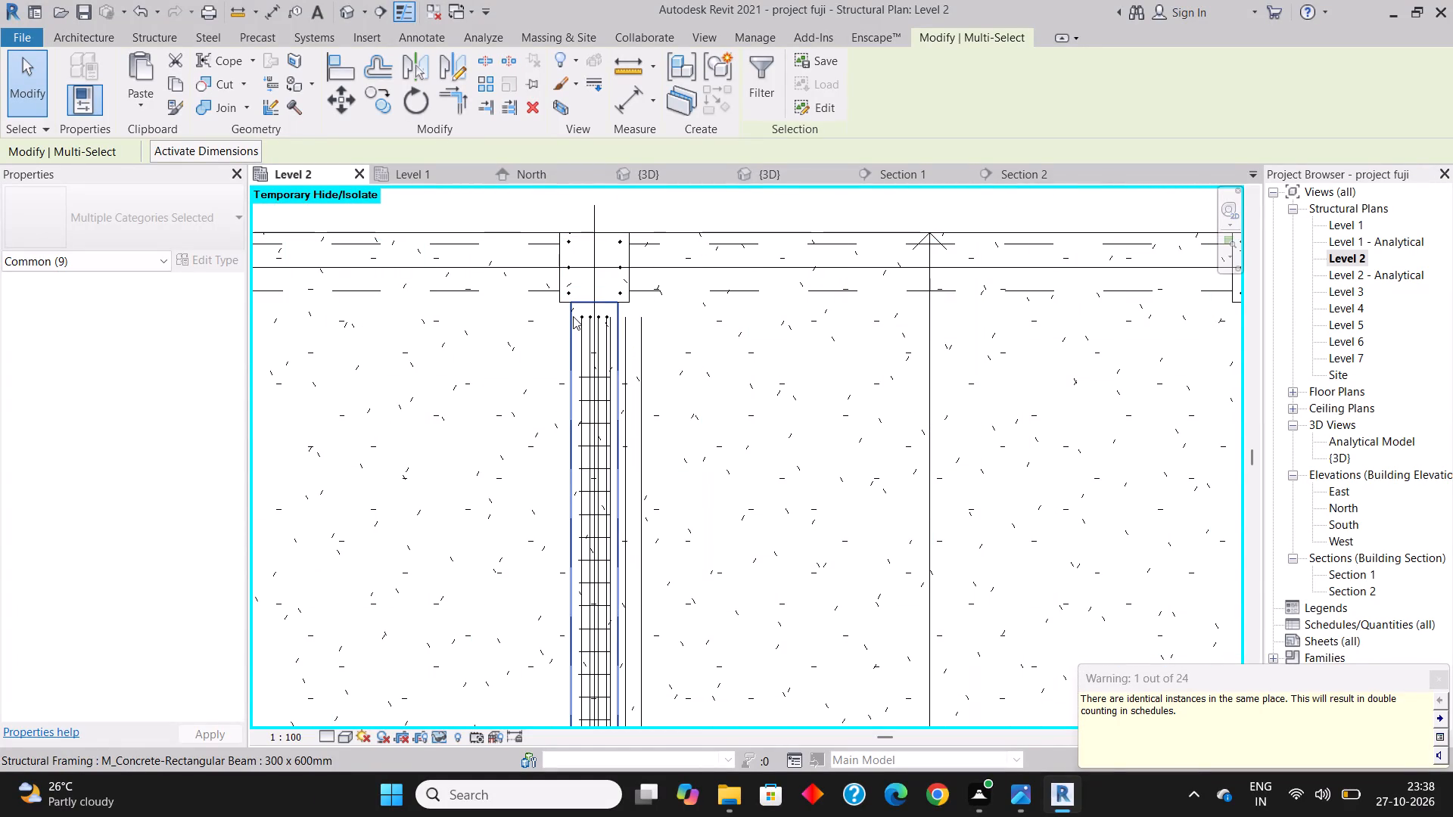
{"action": "left_click", "coordinate": [573, 316]}
{"action": "scroll", "coordinate": [577, 316], "scroll_direction": "down", "scroll_amount": 7}
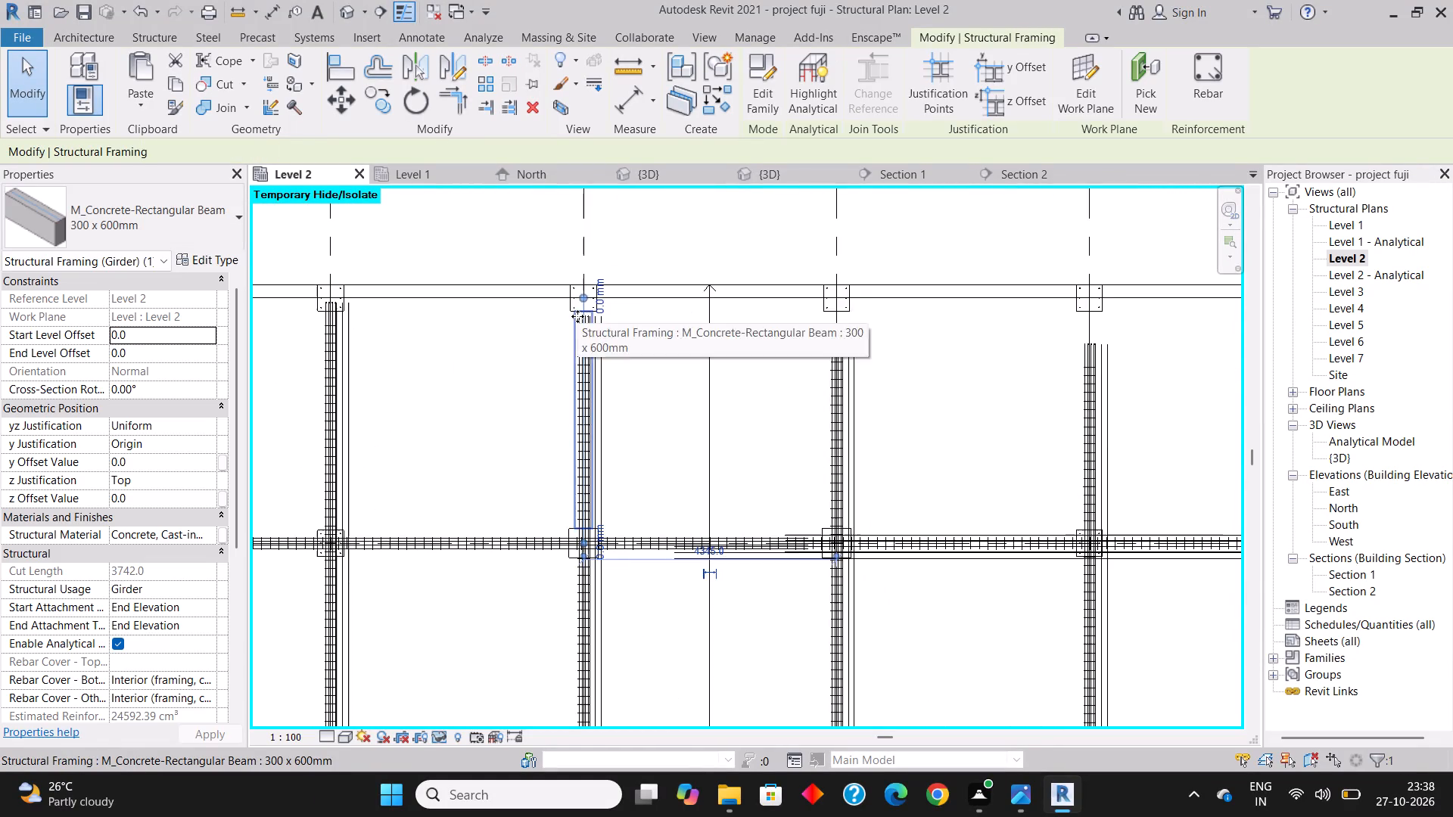
{"action": "scroll", "coordinate": [577, 316], "scroll_direction": "down", "scroll_amount": 3}
{"action": "scroll", "coordinate": [565, 468], "scroll_direction": "up", "scroll_amount": 11}
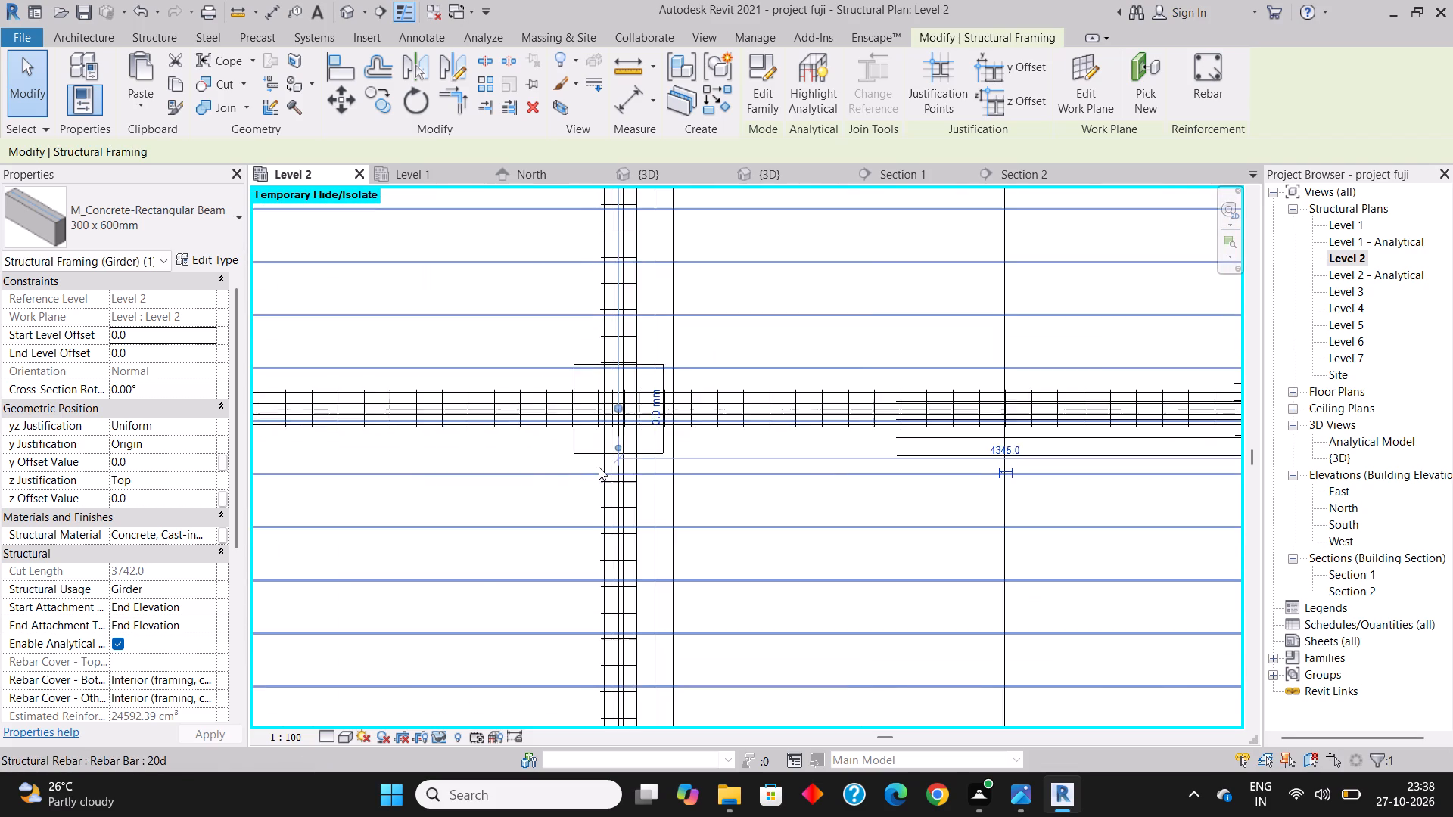
{"action": "scroll", "coordinate": [599, 466], "scroll_direction": "up", "scroll_amount": 3}
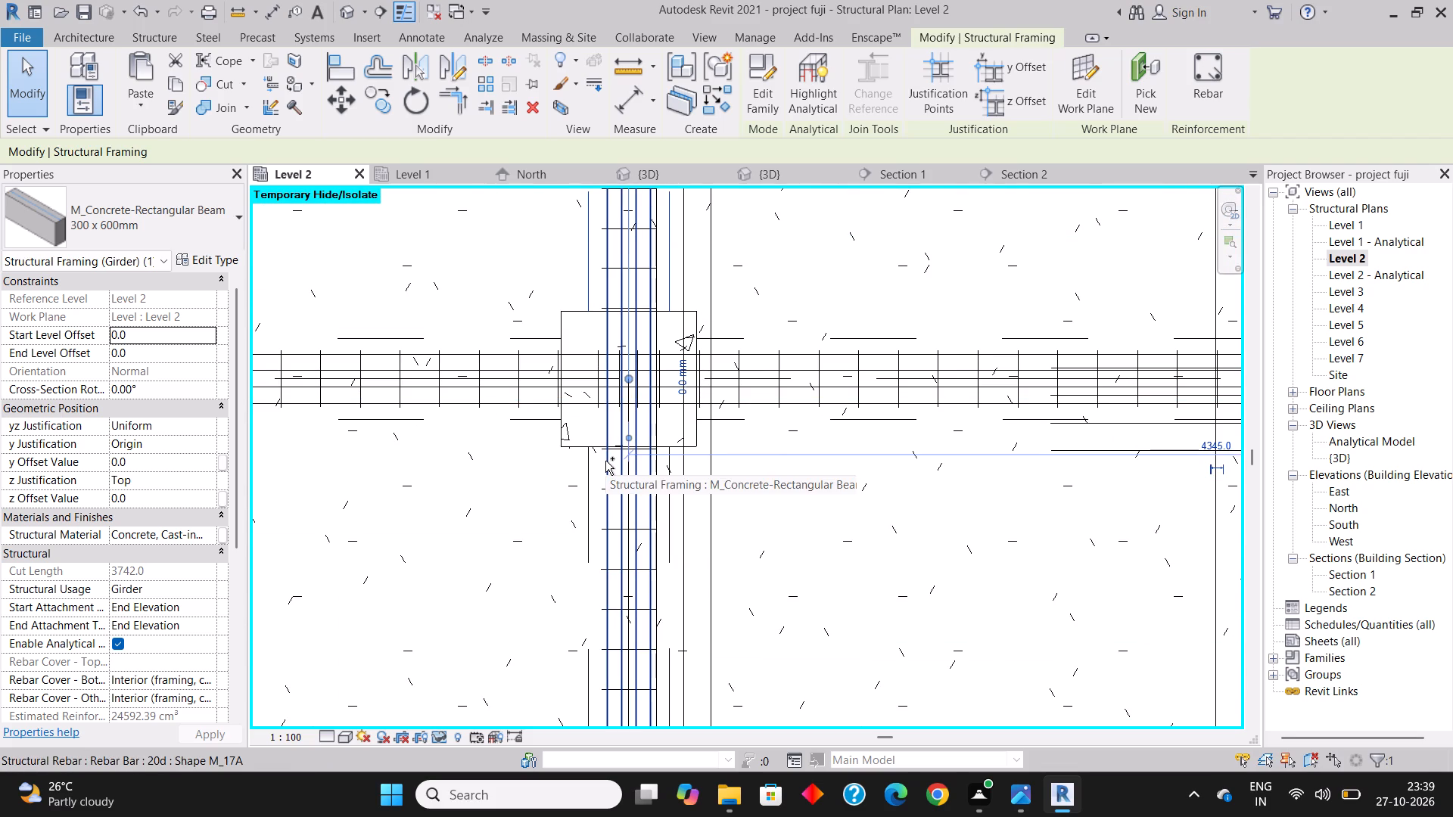
{"action": "left_click", "coordinate": [585, 467], "text": "ctrl"}
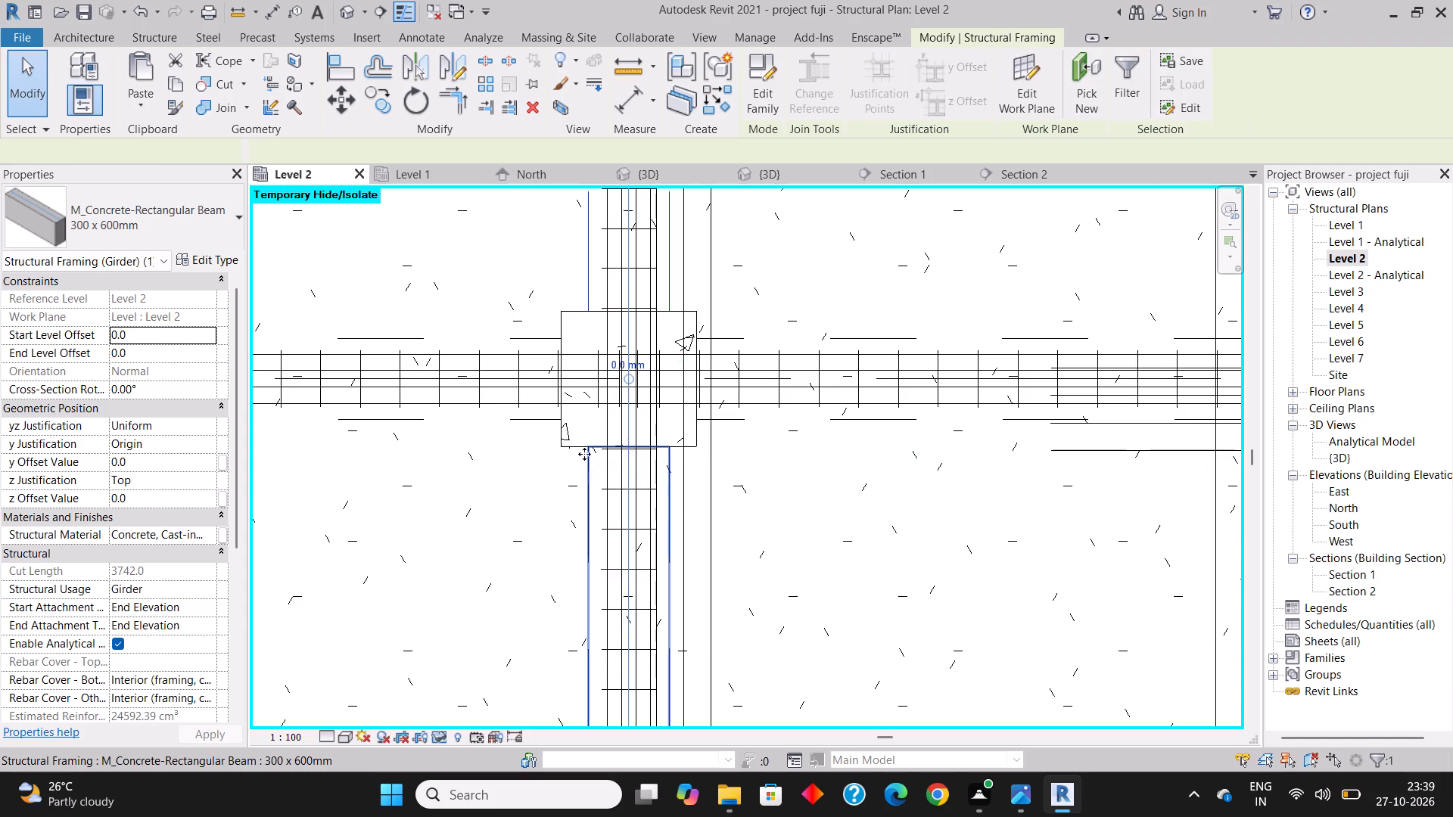
{"action": "scroll", "coordinate": [605, 400], "scroll_direction": "down", "scroll_amount": 15}
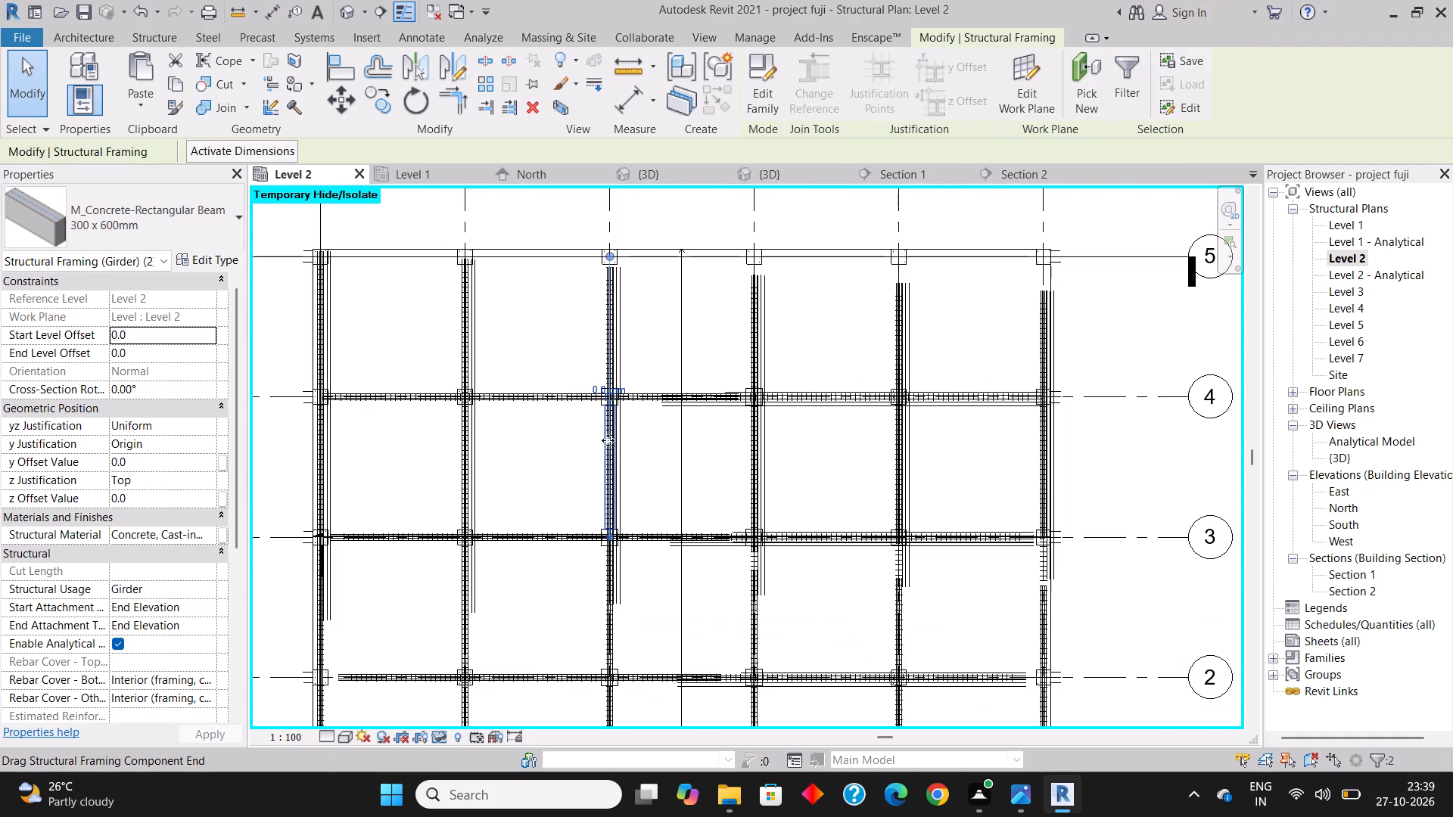
{"action": "scroll", "coordinate": [601, 514], "scroll_direction": "up", "scroll_amount": 4}
{"action": "scroll", "coordinate": [618, 637], "scroll_direction": "up", "scroll_amount": 8}
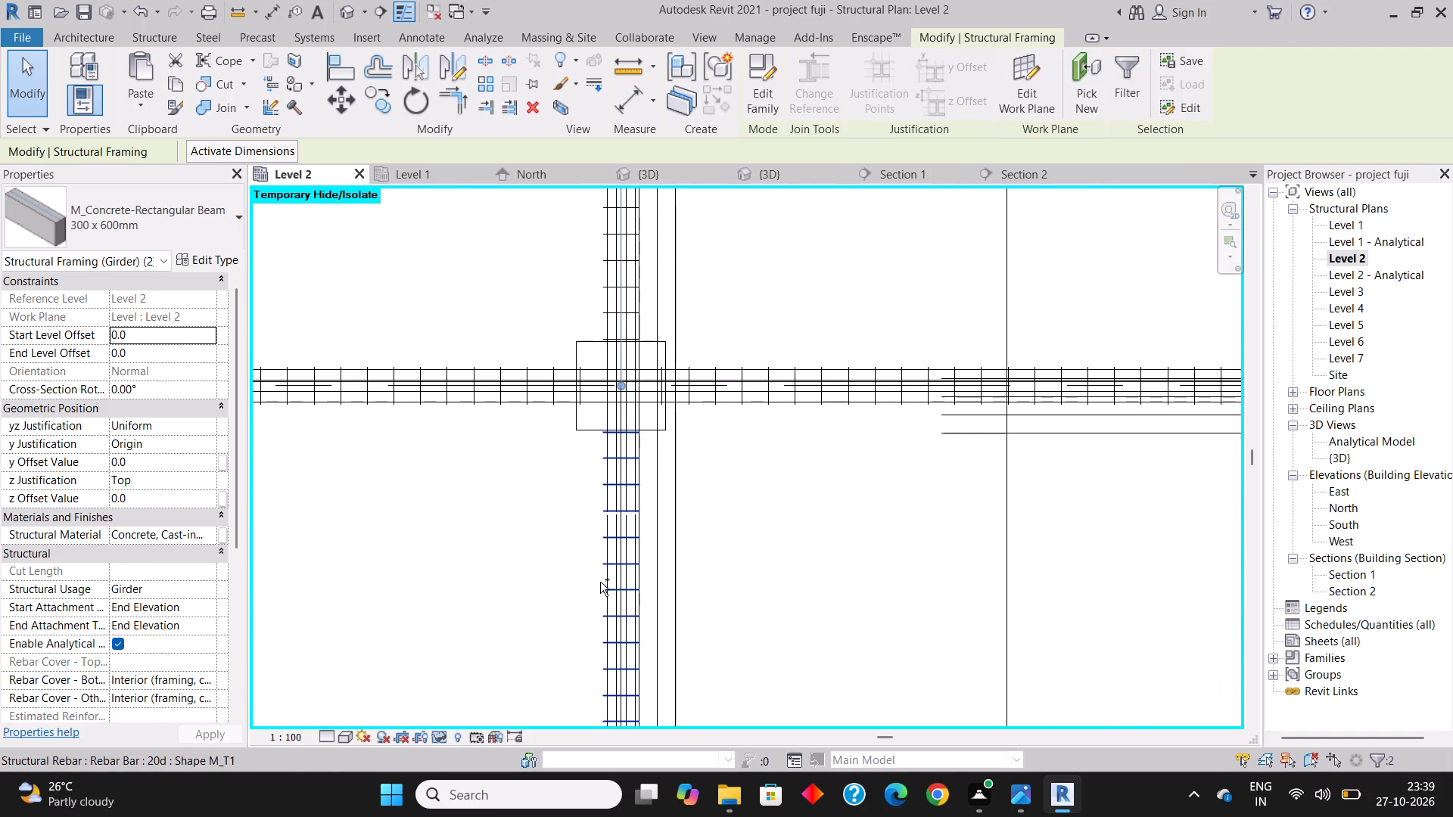
{"action": "left_click", "coordinate": [598, 581], "text": "ctrl"}
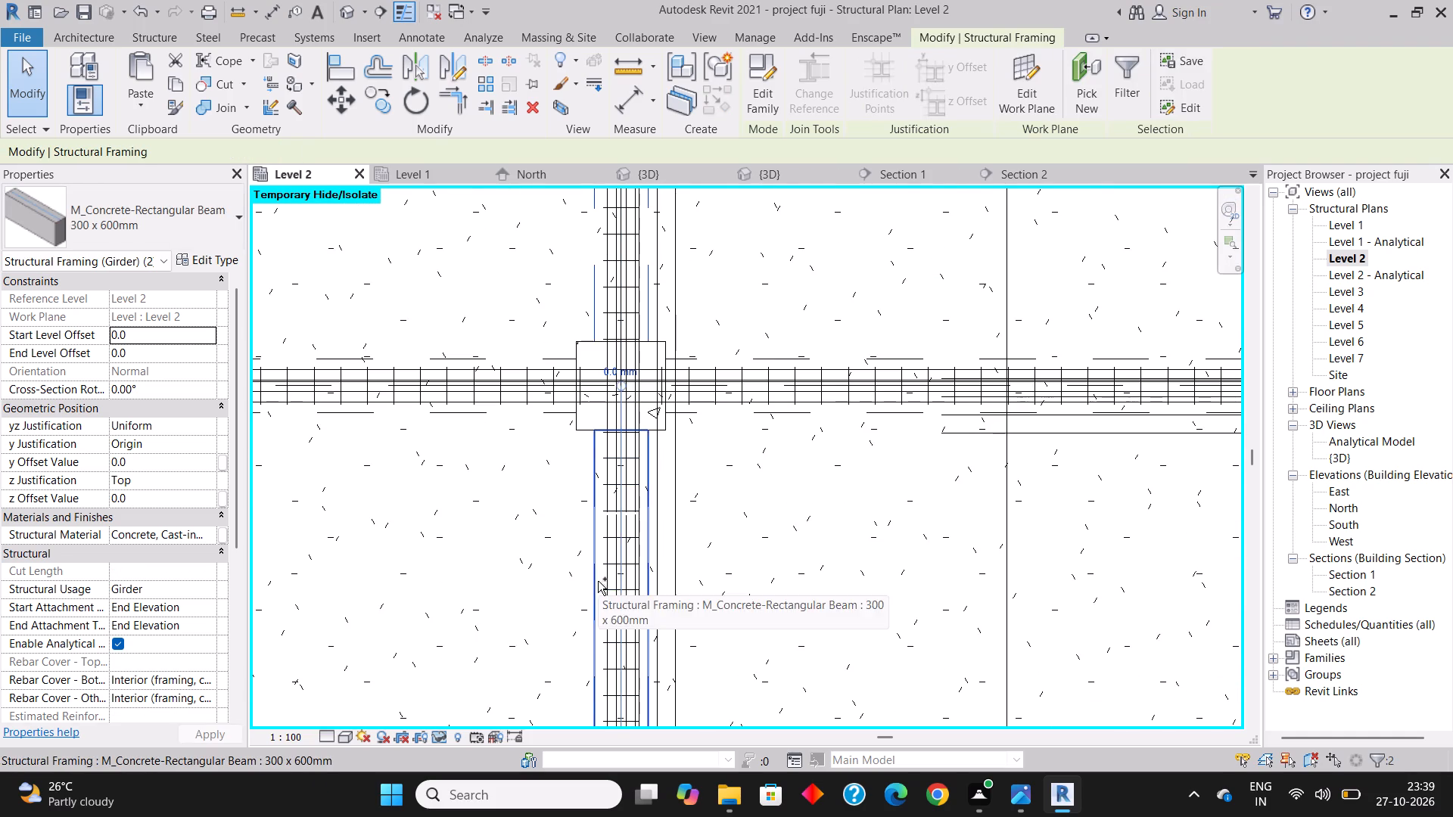
{"action": "scroll", "coordinate": [636, 399], "scroll_direction": "down", "scroll_amount": 11}
{"action": "scroll", "coordinate": [637, 579], "scroll_direction": "up", "scroll_amount": 2}
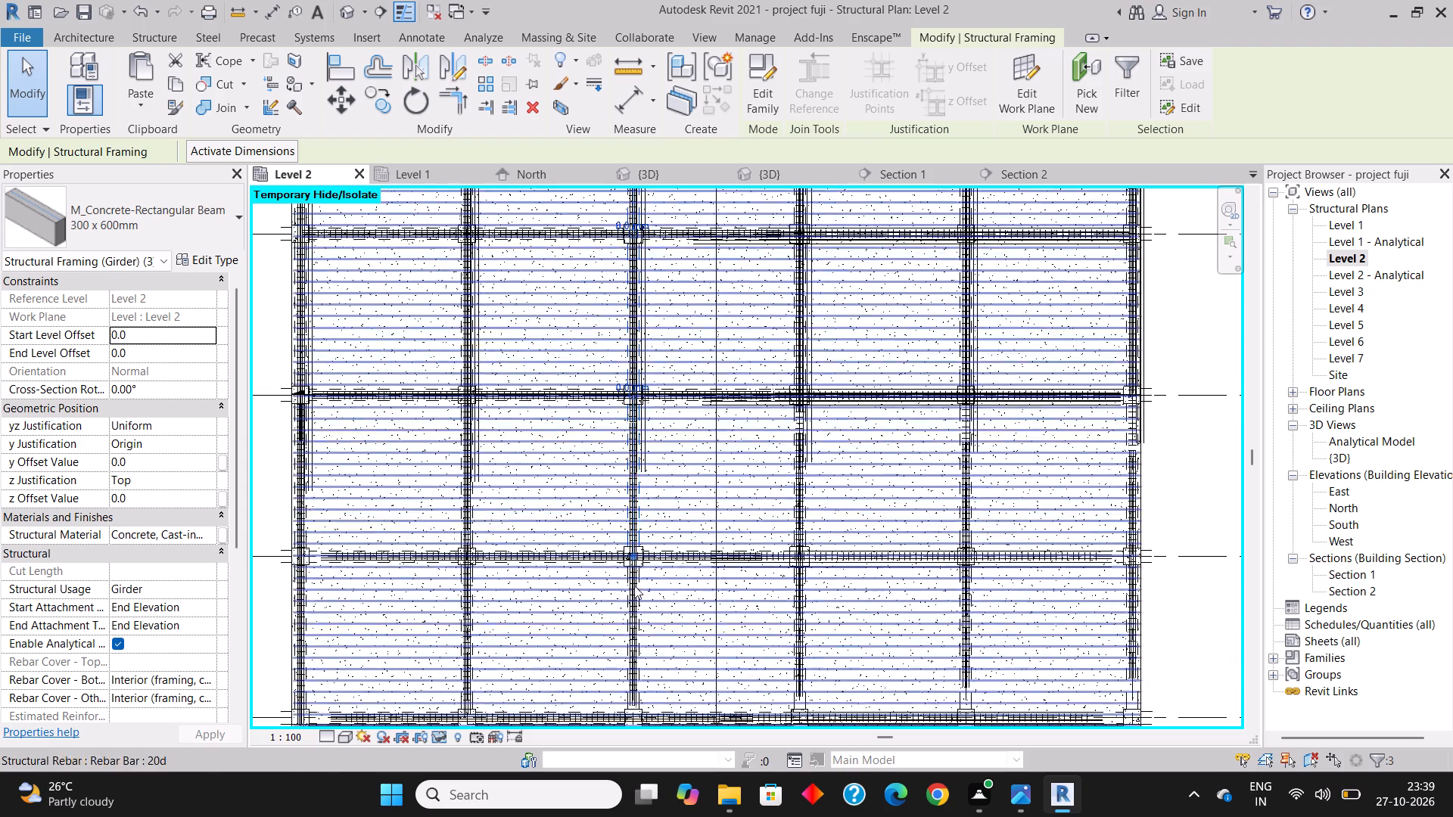
{"action": "scroll", "coordinate": [634, 586], "scroll_direction": "up", "scroll_amount": 8}
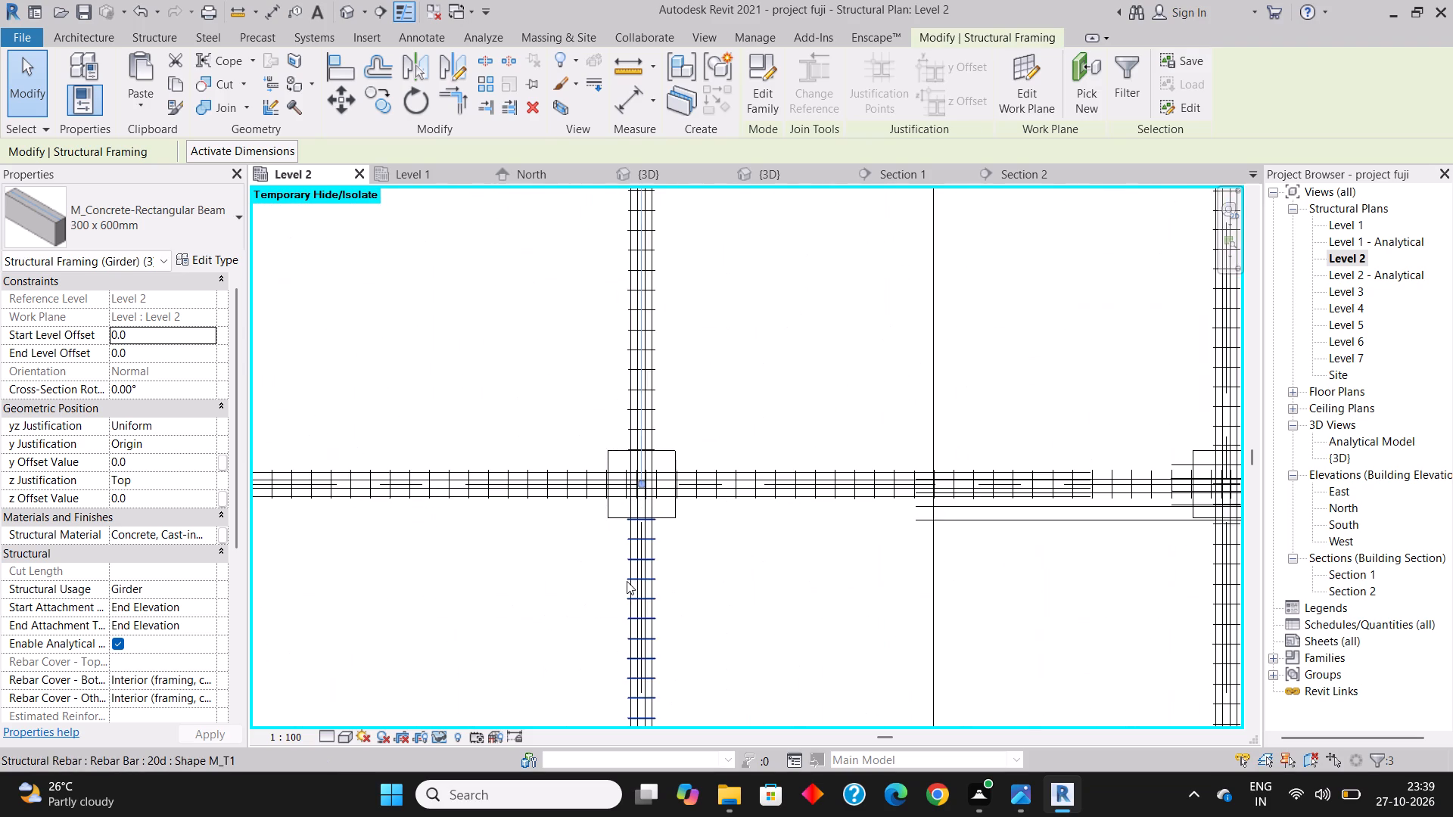
{"action": "scroll", "coordinate": [627, 581], "scroll_direction": "up", "scroll_amount": 2}
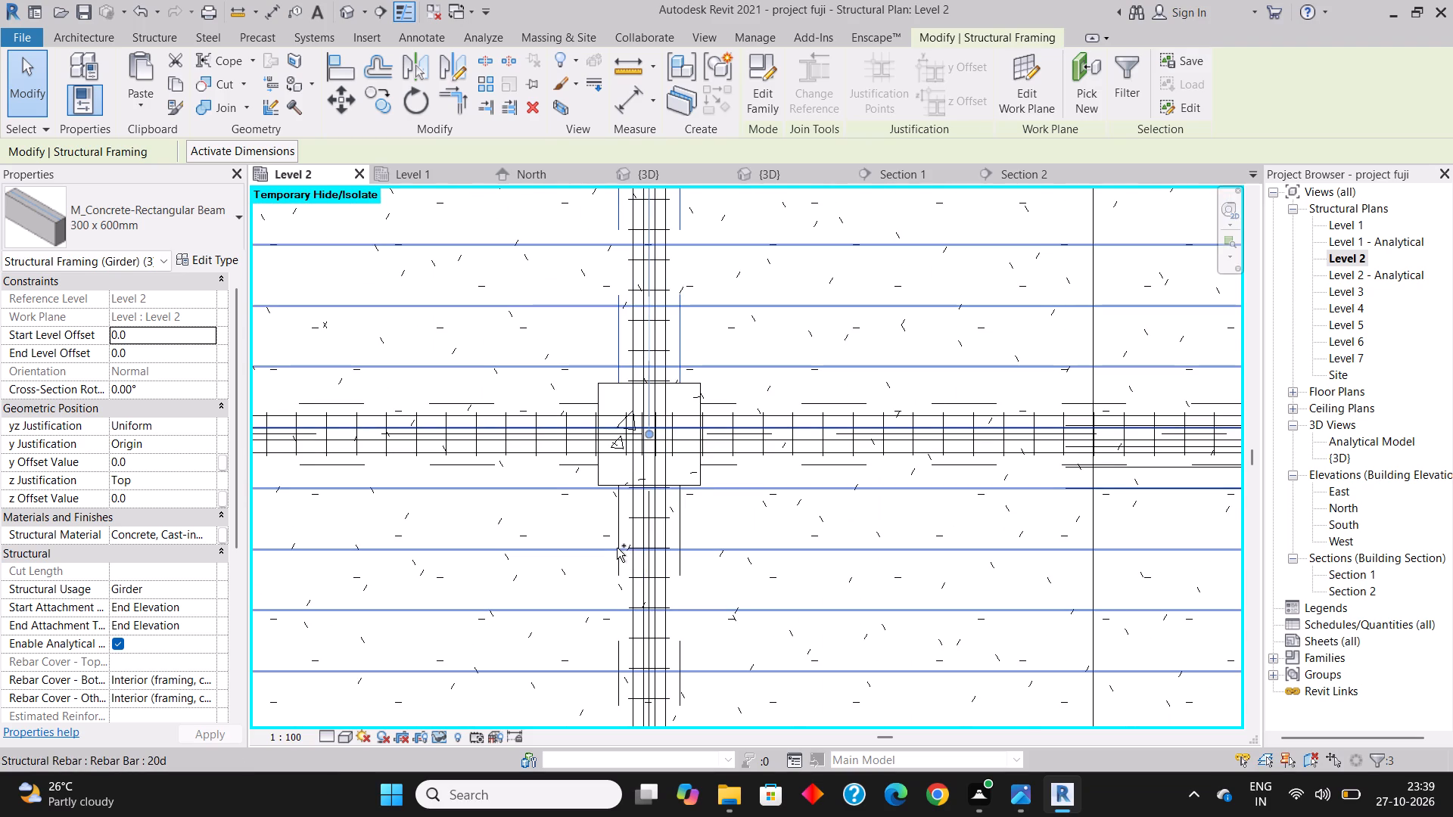
{"action": "scroll", "coordinate": [618, 527], "scroll_direction": "up", "scroll_amount": 2, "text": "ctrl"}
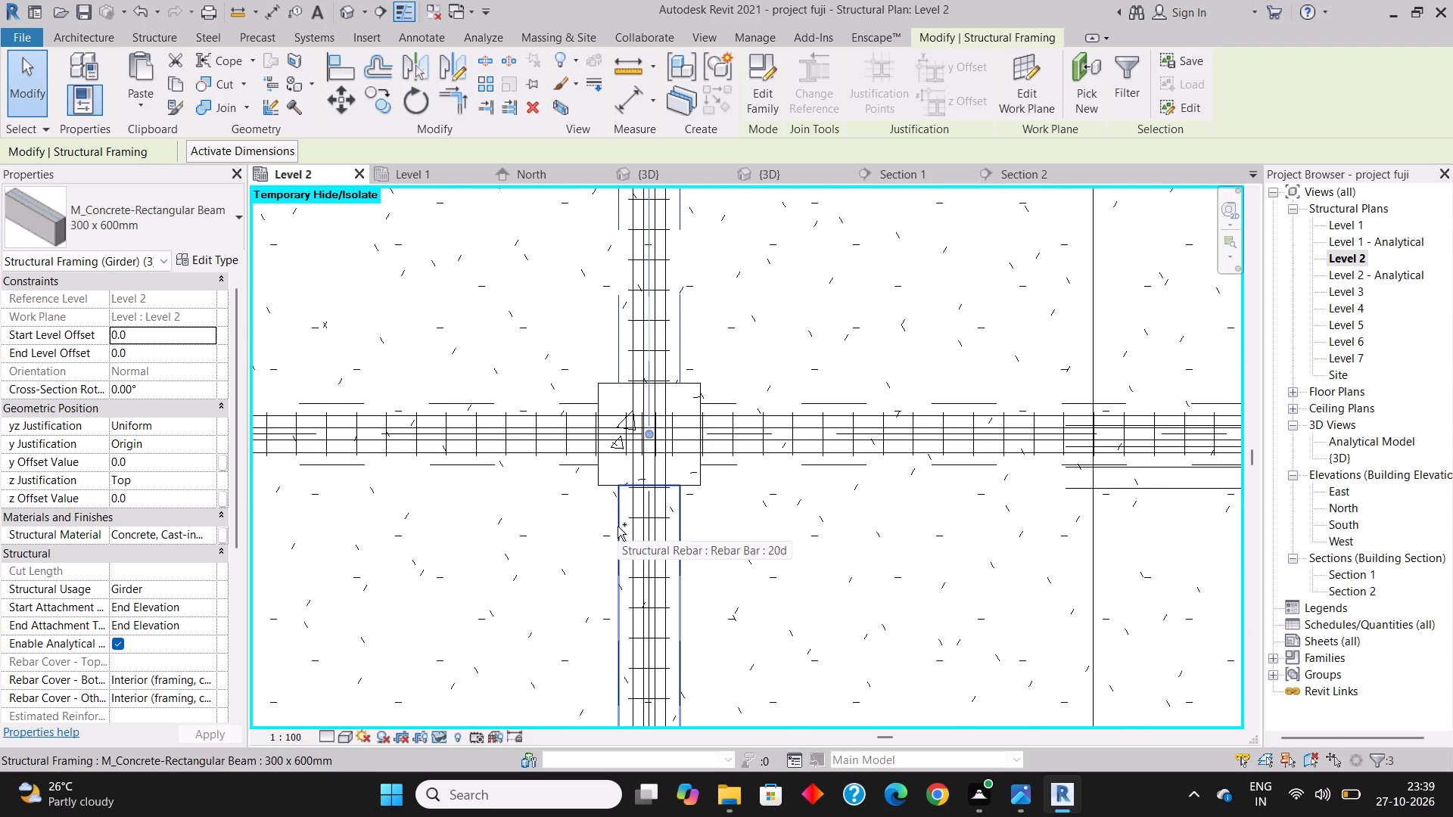
{"action": "left_click", "coordinate": [618, 527], "text": "ctrl"}
{"action": "scroll", "coordinate": [623, 505], "scroll_direction": "down", "scroll_amount": 4}
{"action": "scroll", "coordinate": [552, 477], "scroll_direction": "down", "scroll_amount": 8}
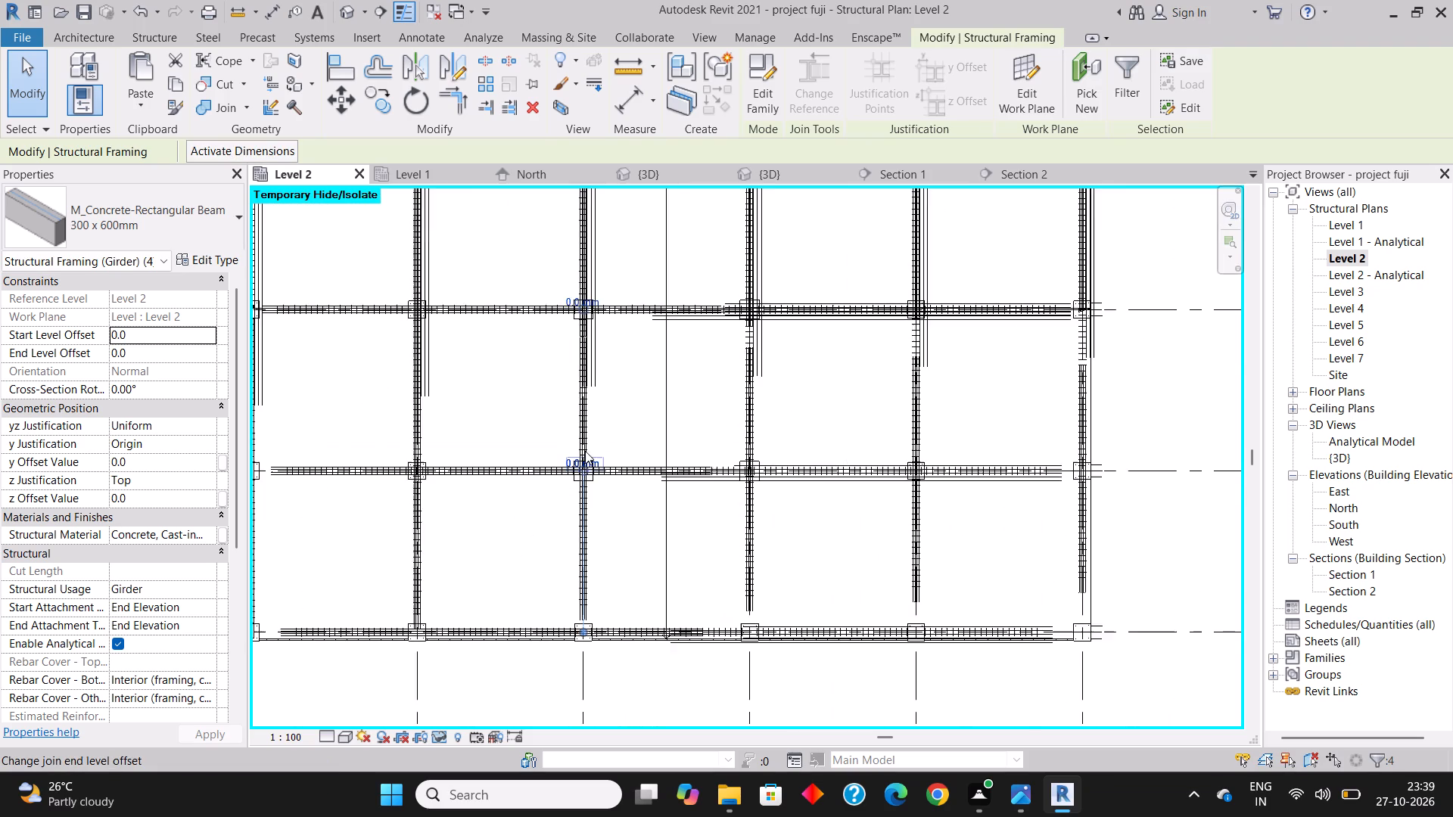
{"action": "scroll", "coordinate": [585, 451], "scroll_direction": "down", "scroll_amount": 3}
{"action": "middle_click_drag", "start_coordinate": [630, 445], "coordinate": [571, 598]}
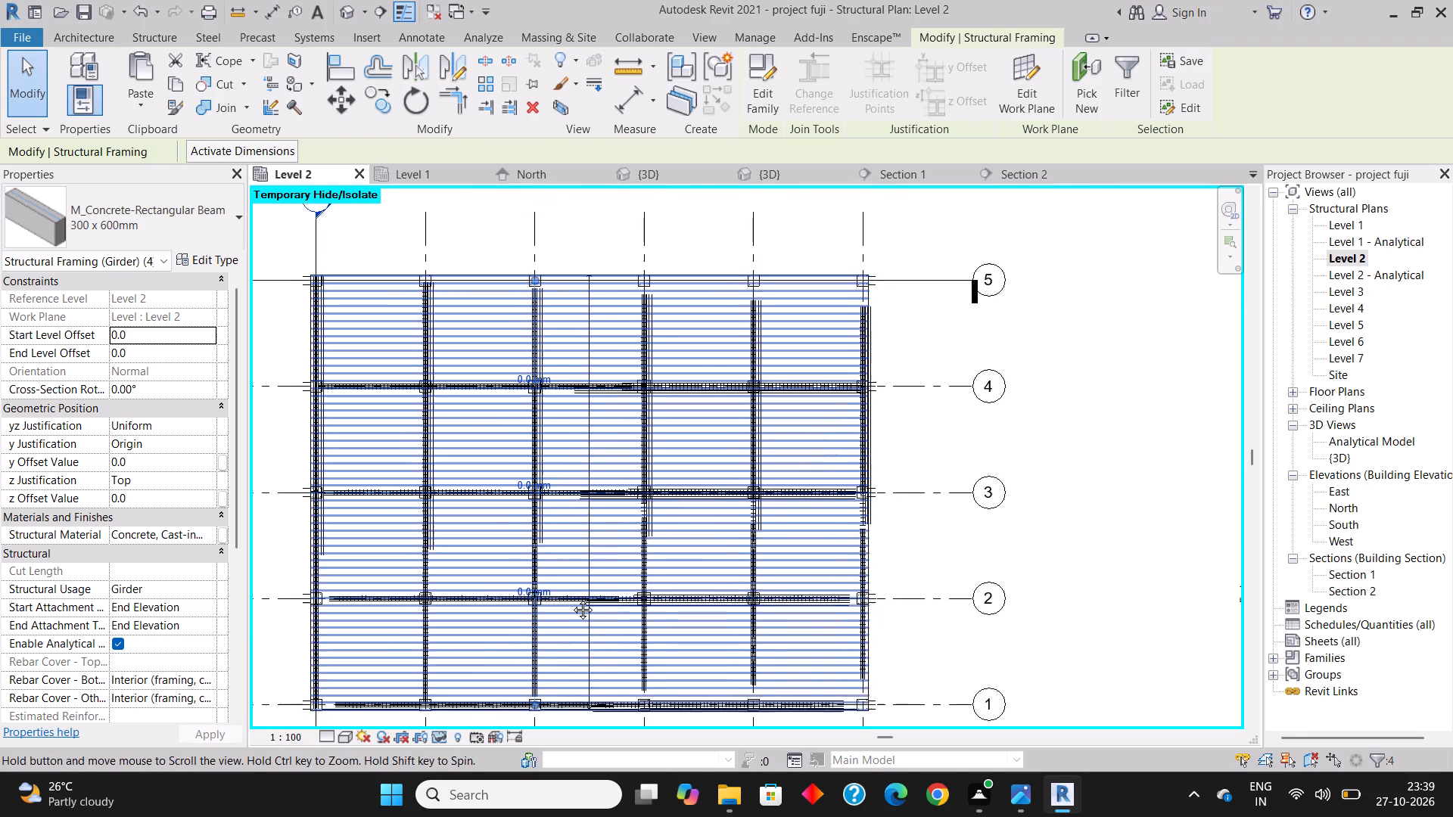
{"action": "middle_click_drag", "start_coordinate": [571, 598], "coordinate": [570, 579]}
{"action": "scroll", "coordinate": [636, 322], "scroll_direction": "up", "scroll_amount": 3}
{"action": "scroll", "coordinate": [630, 253], "scroll_direction": "up", "scroll_amount": 8}
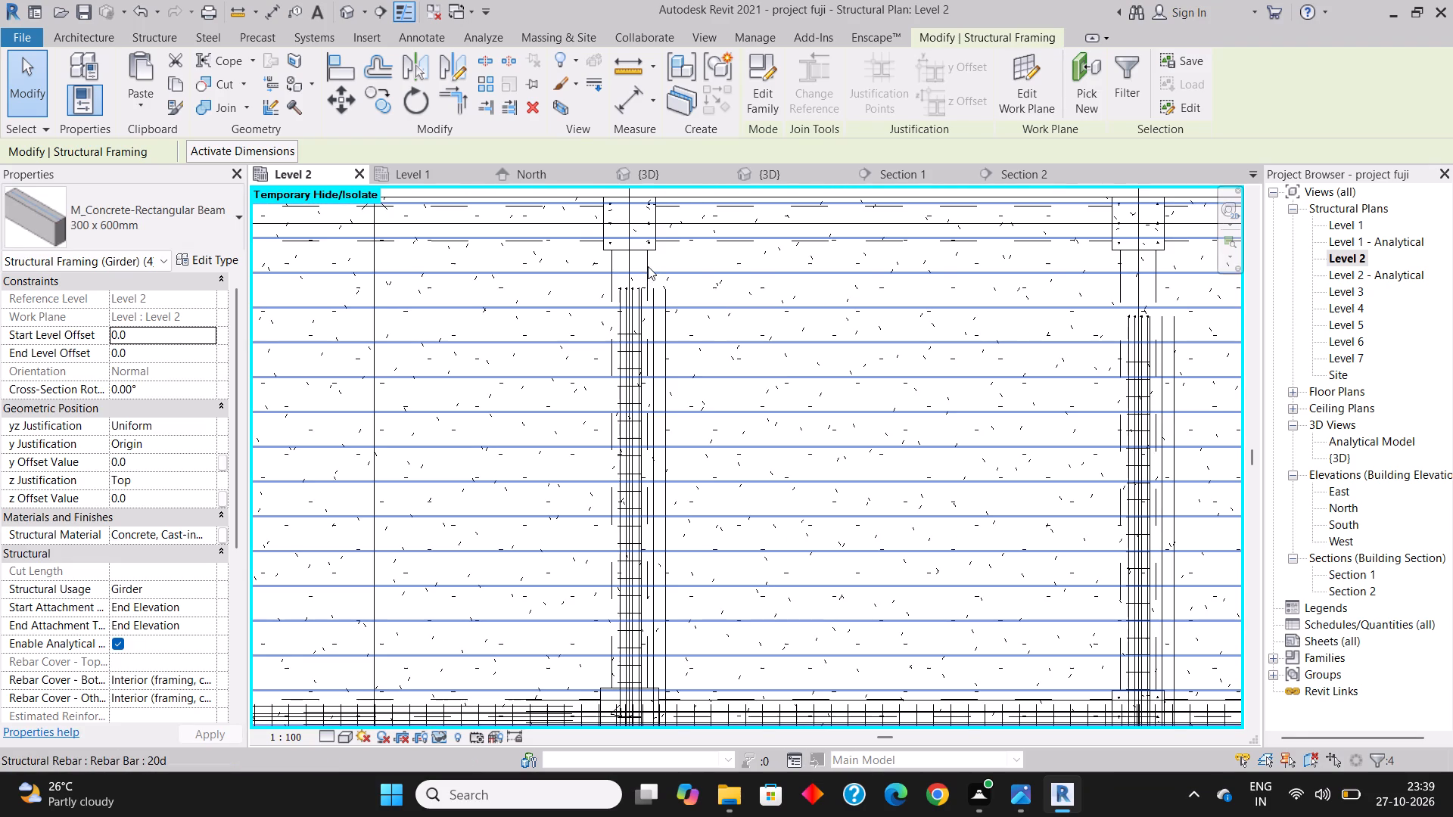
{"action": "scroll", "coordinate": [646, 265], "scroll_direction": "up", "scroll_amount": 2}
{"action": "left_click", "coordinate": [646, 265], "text": "ctrl"}
{"action": "scroll", "coordinate": [648, 266], "scroll_direction": "down", "scroll_amount": 3, "text": "ctrl"}
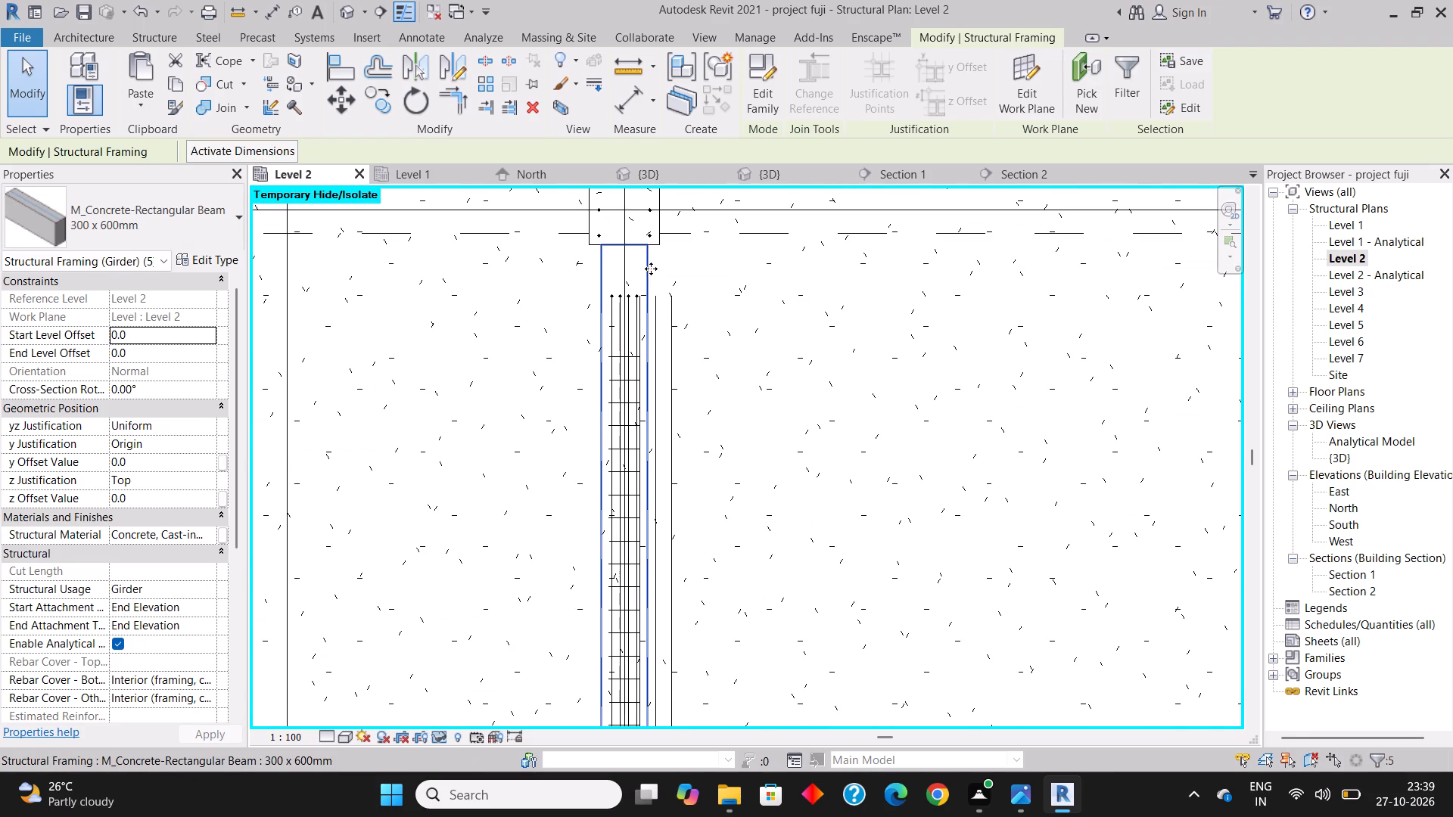
{"action": "scroll", "coordinate": [660, 274], "scroll_direction": "down", "scroll_amount": 10}
{"action": "scroll", "coordinate": [682, 443], "scroll_direction": "up", "scroll_amount": 4}
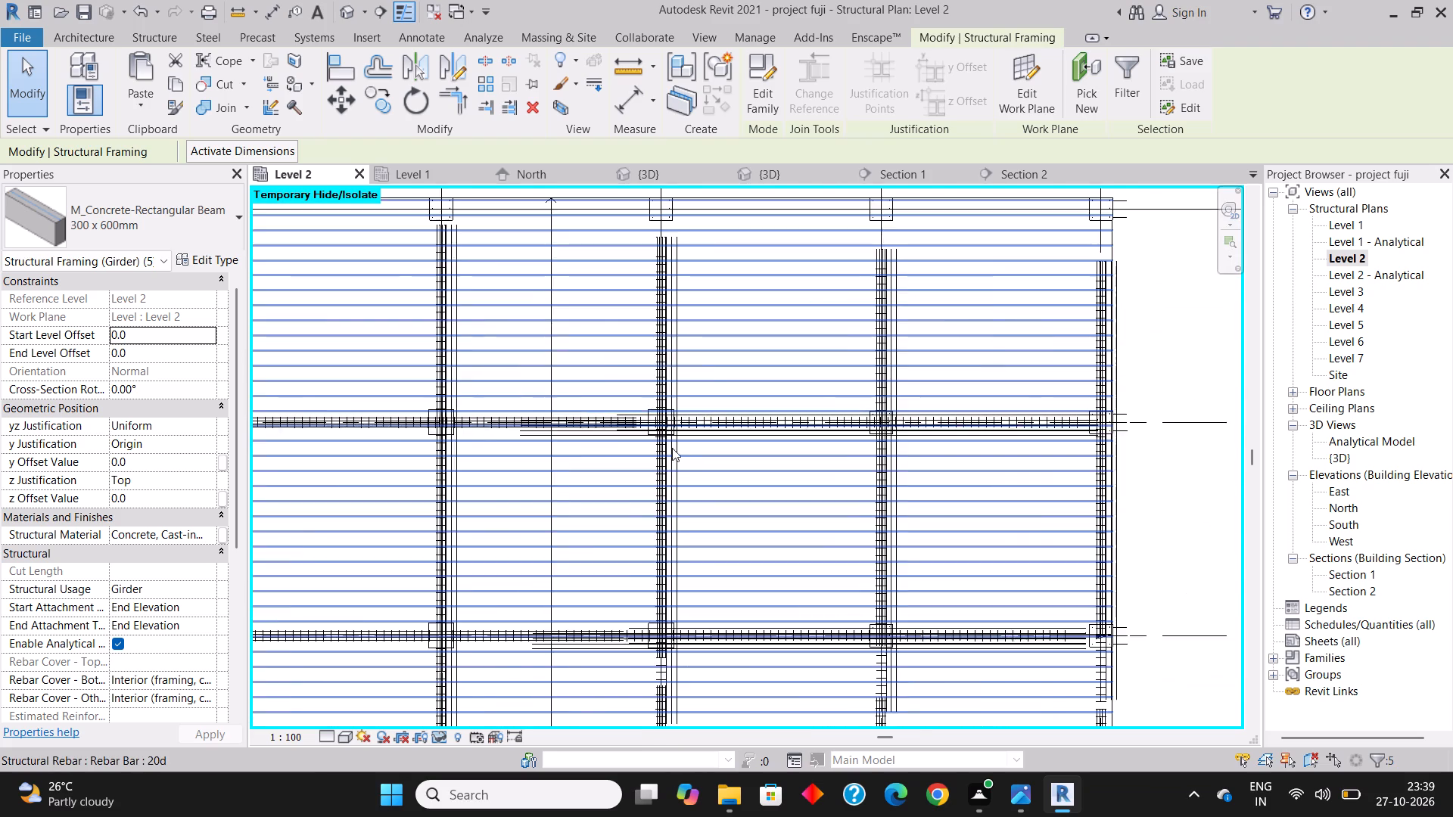
{"action": "scroll", "coordinate": [672, 449], "scroll_direction": "up", "scroll_amount": 12}
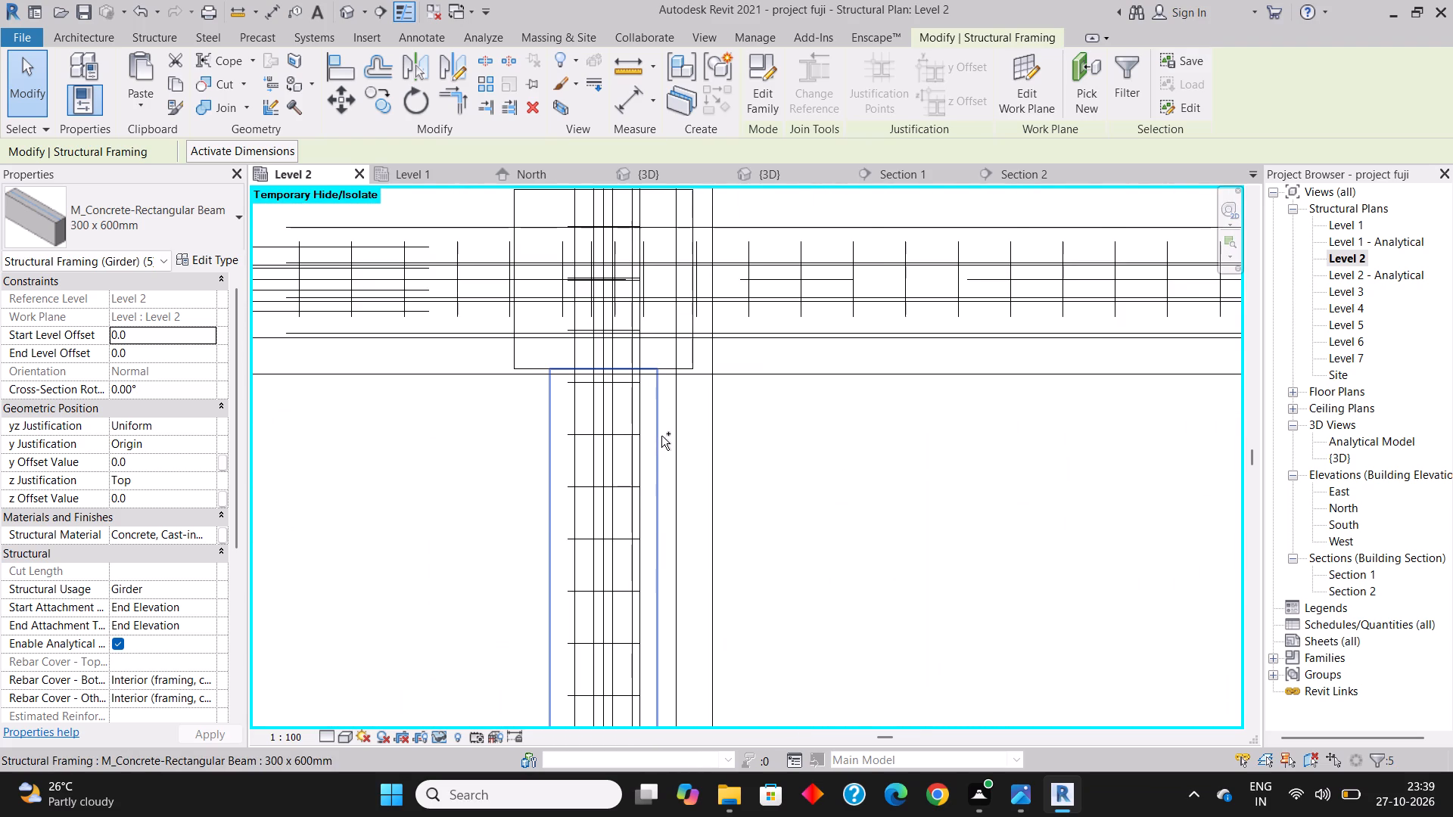
{"action": "left_click", "coordinate": [661, 432], "text": "ctrl"}
{"action": "scroll", "coordinate": [636, 337], "scroll_direction": "down", "scroll_amount": 9}
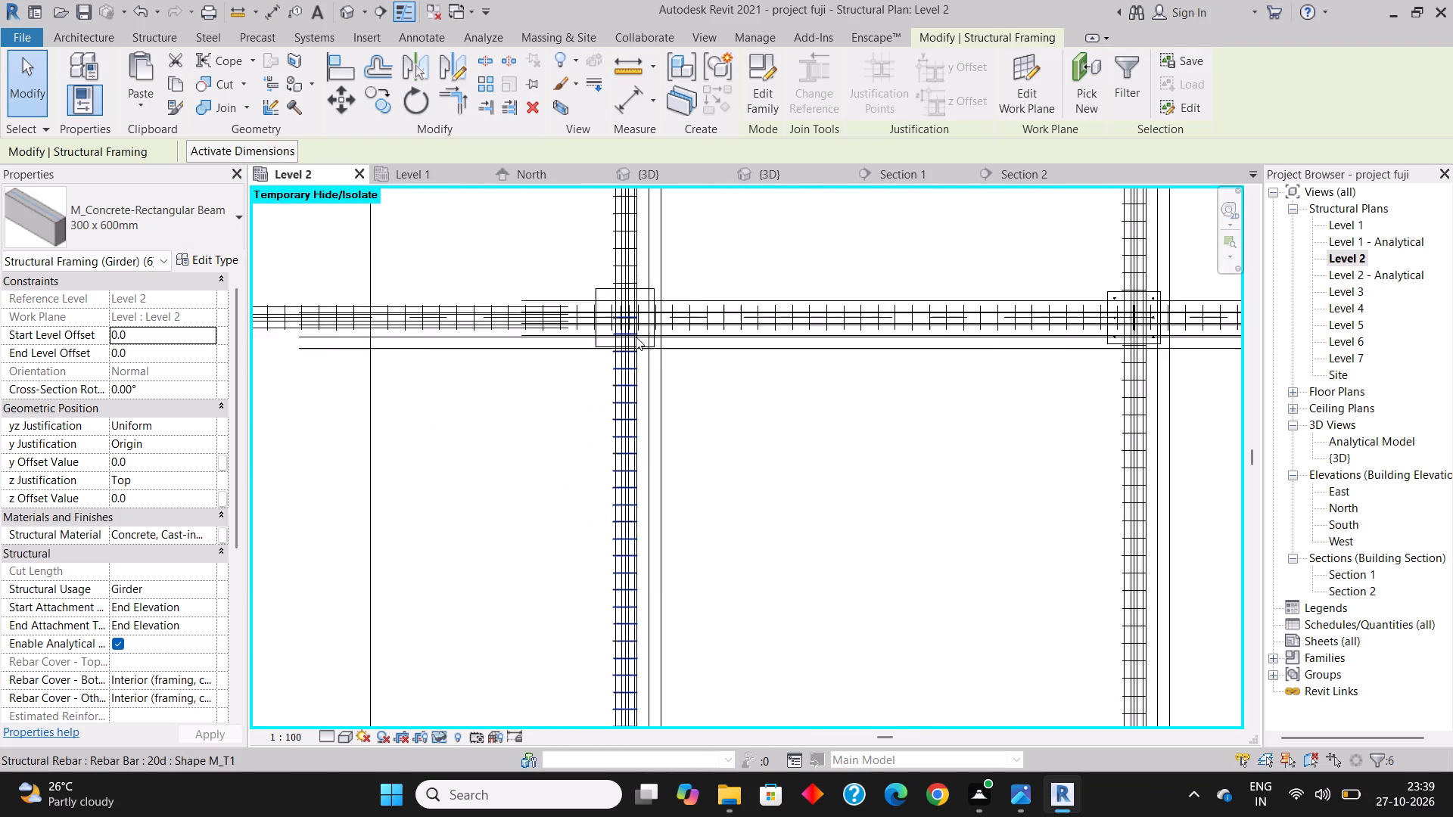
{"action": "scroll", "coordinate": [636, 337], "scroll_direction": "down", "scroll_amount": 9}
{"action": "scroll", "coordinate": [652, 482], "scroll_direction": "up", "scroll_amount": 7}
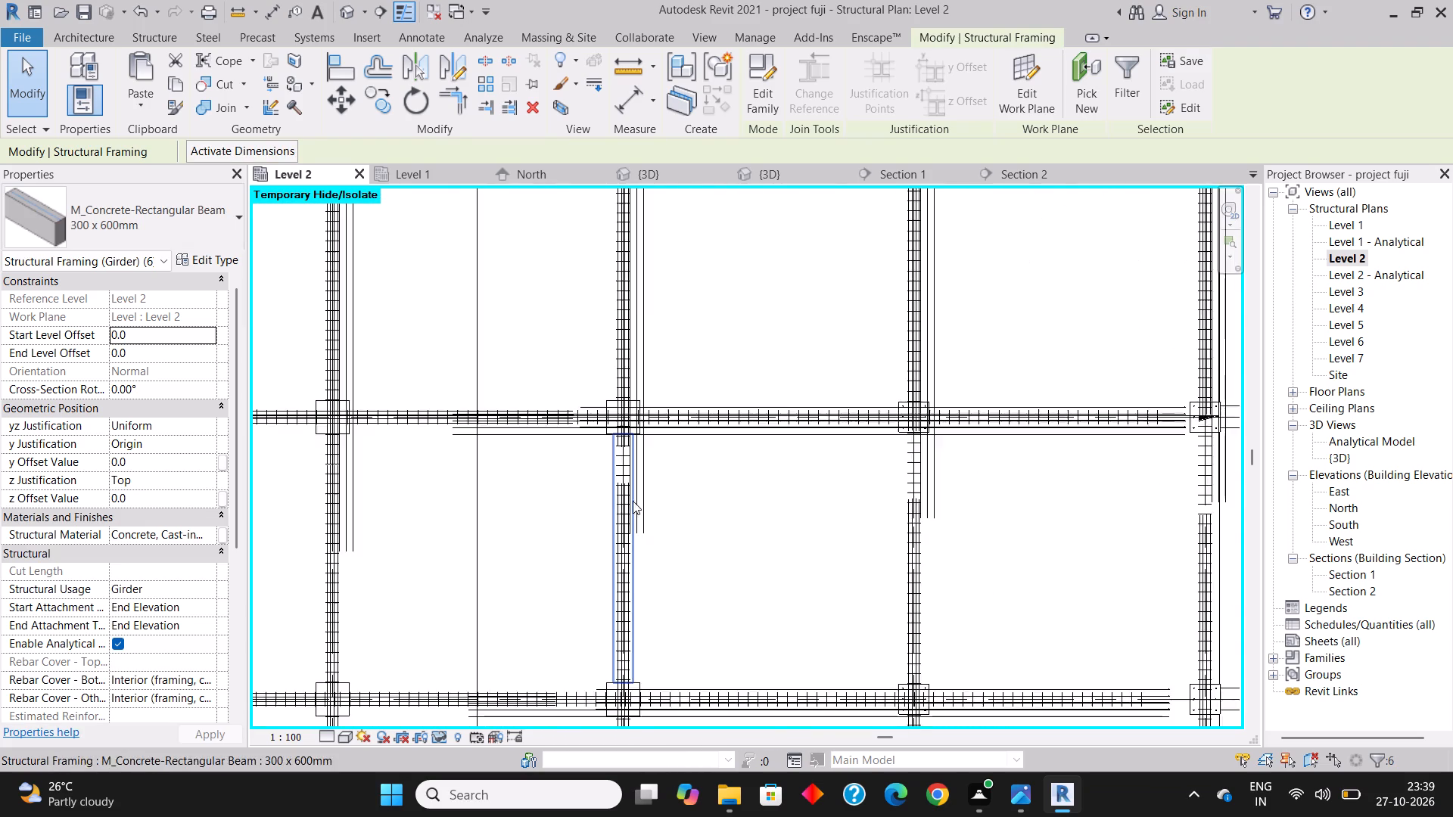
{"action": "scroll", "coordinate": [630, 483], "scroll_direction": "up", "scroll_amount": 10}
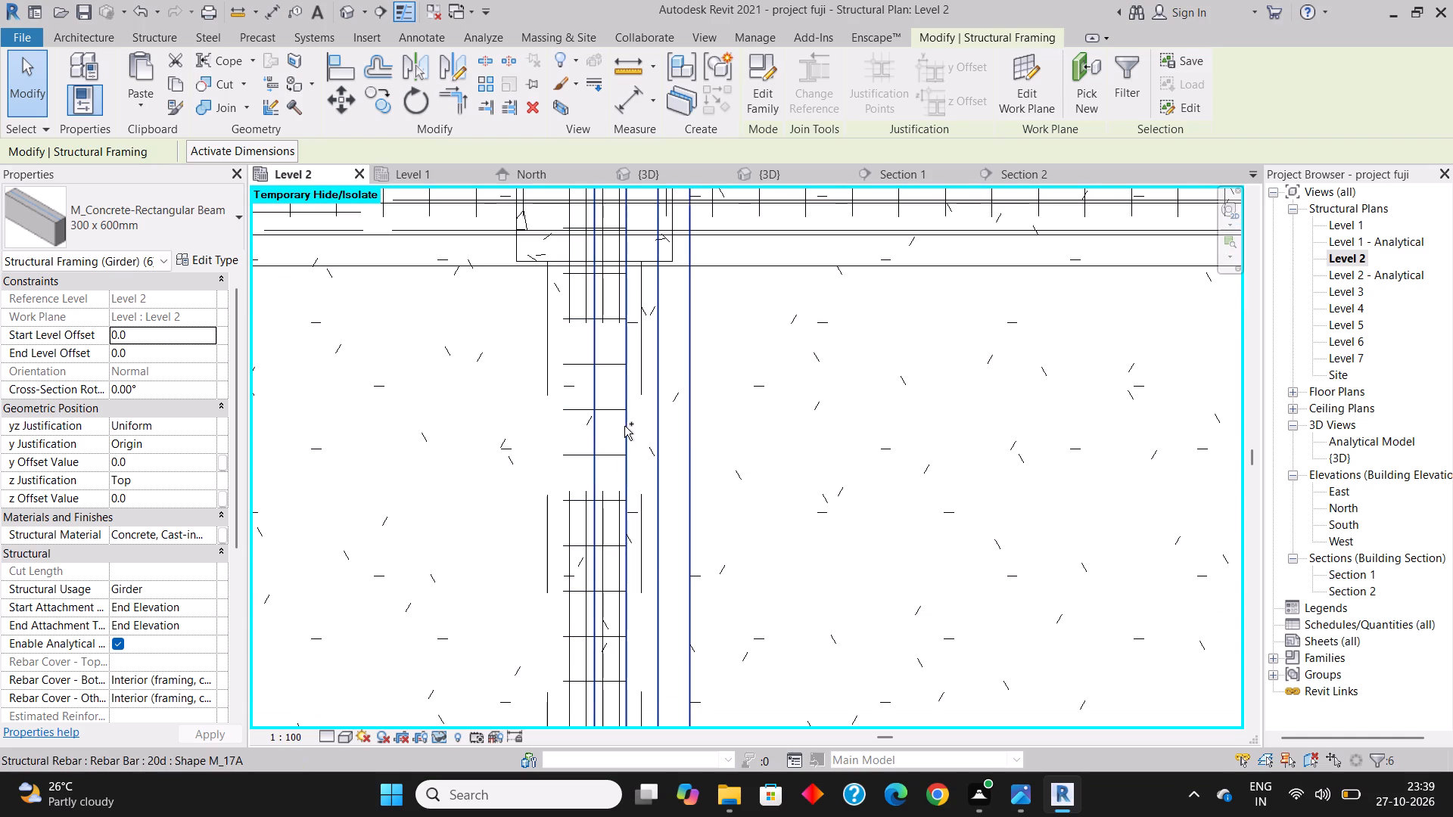
{"action": "left_click", "coordinate": [644, 427], "text": "ctrl"}
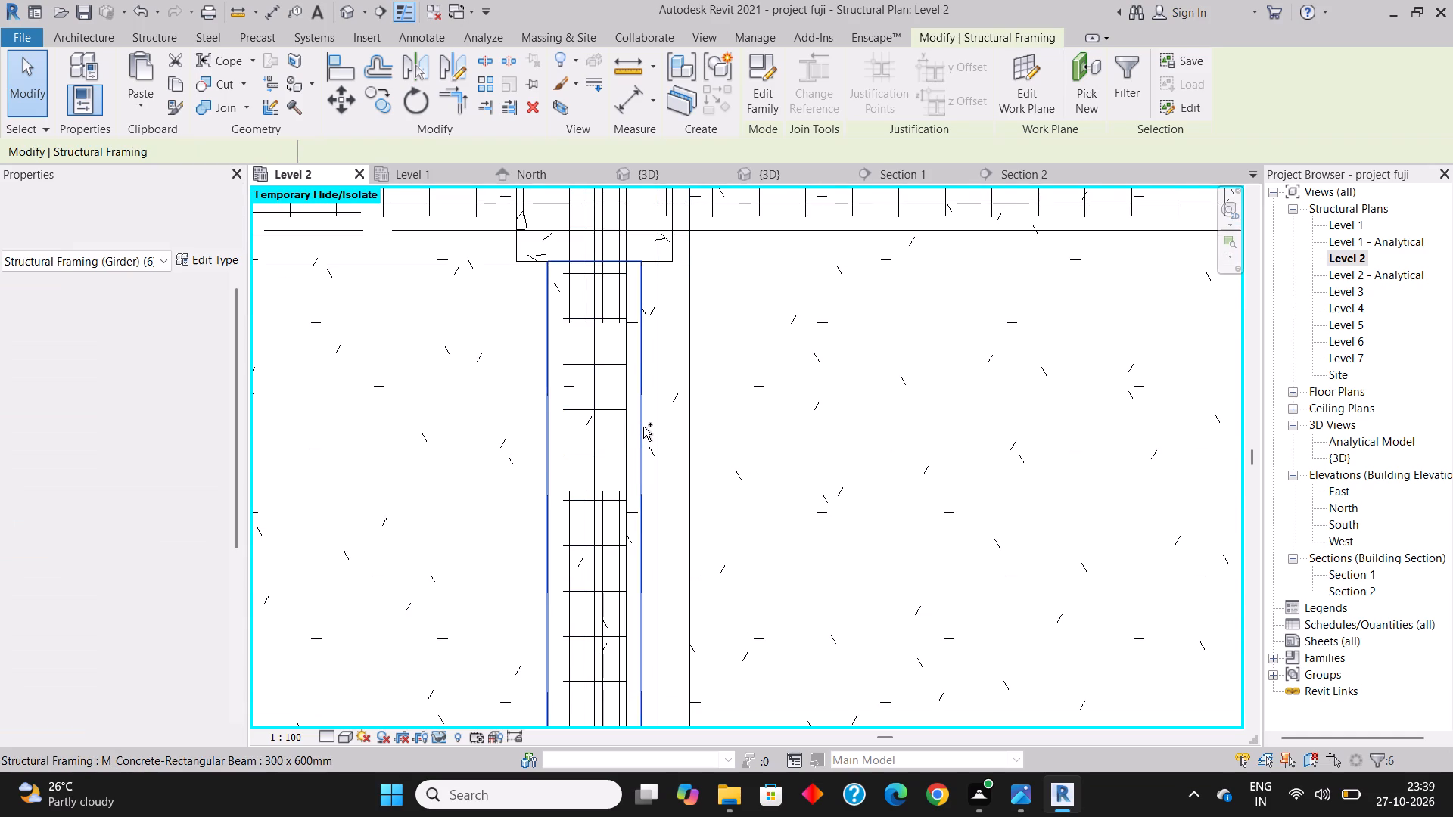
{"action": "scroll", "coordinate": [607, 342], "scroll_direction": "down", "scroll_amount": 15}
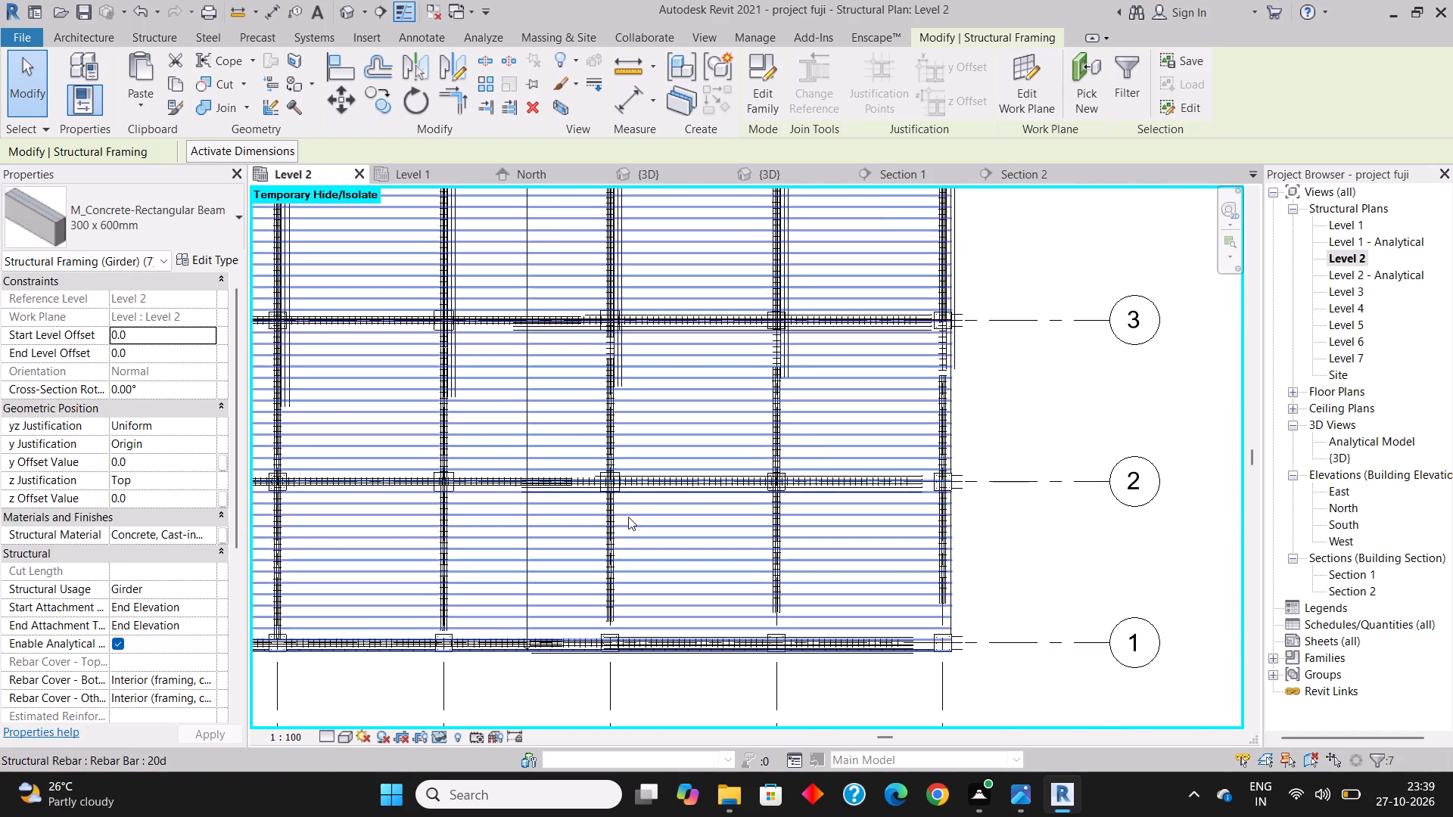
{"action": "scroll", "coordinate": [625, 520], "scroll_direction": "up", "scroll_amount": 18}
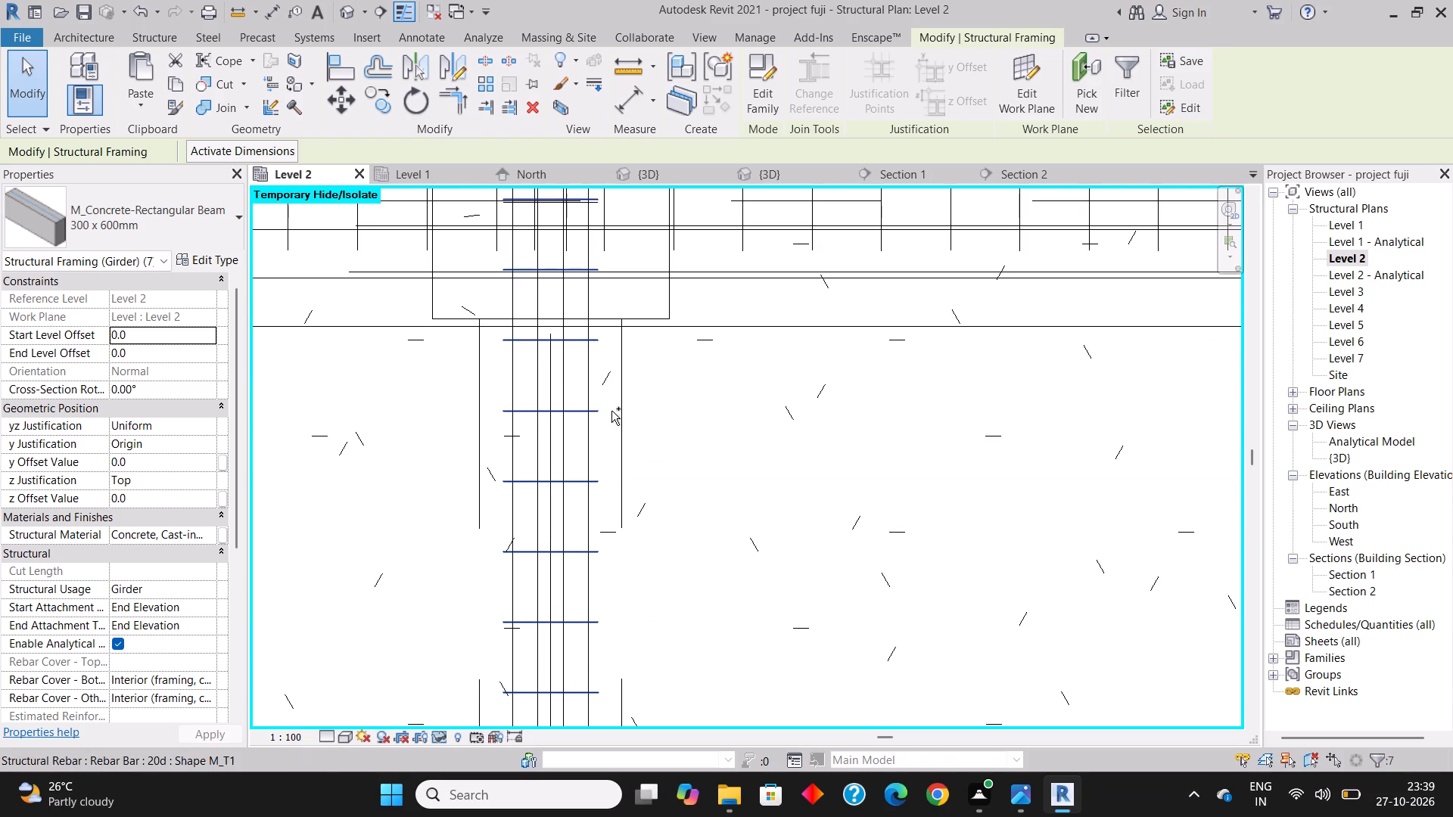
{"action": "left_click", "coordinate": [624, 412], "text": "ctrl"}
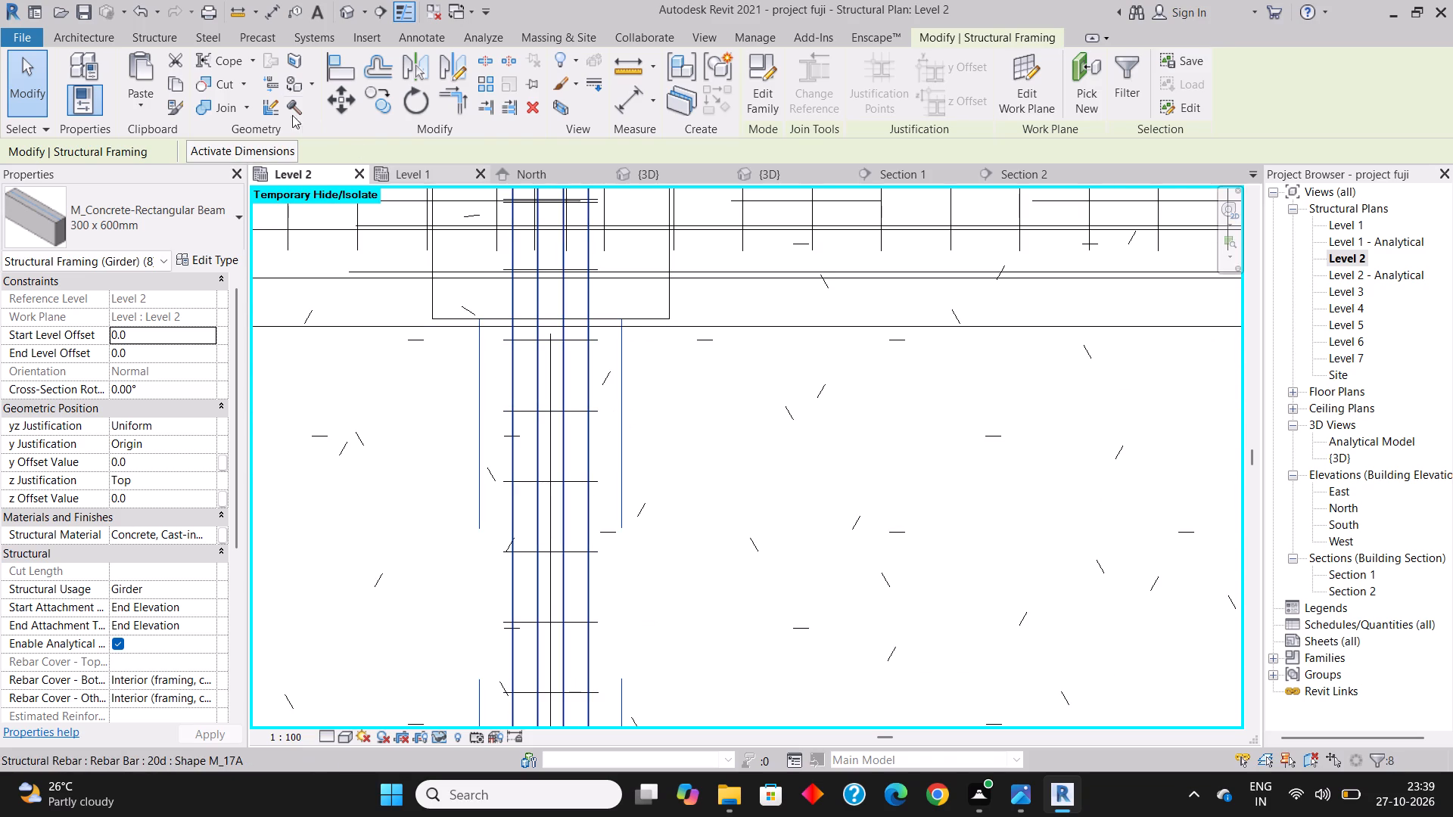
{"action": "left_click", "coordinate": [182, 78]}
{"action": "left_click", "coordinate": [141, 95]}
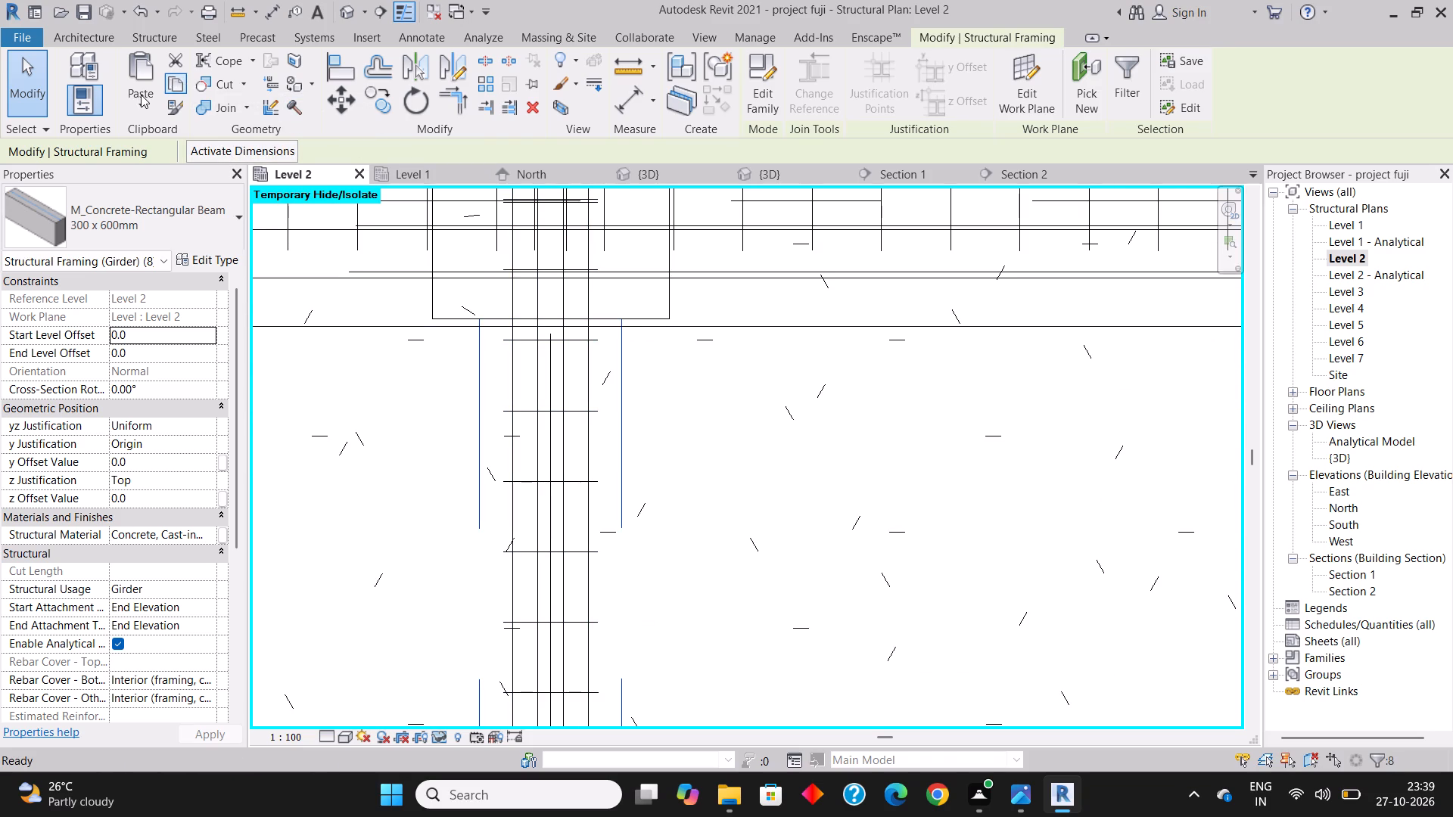
{"action": "left_click", "coordinate": [188, 178]}
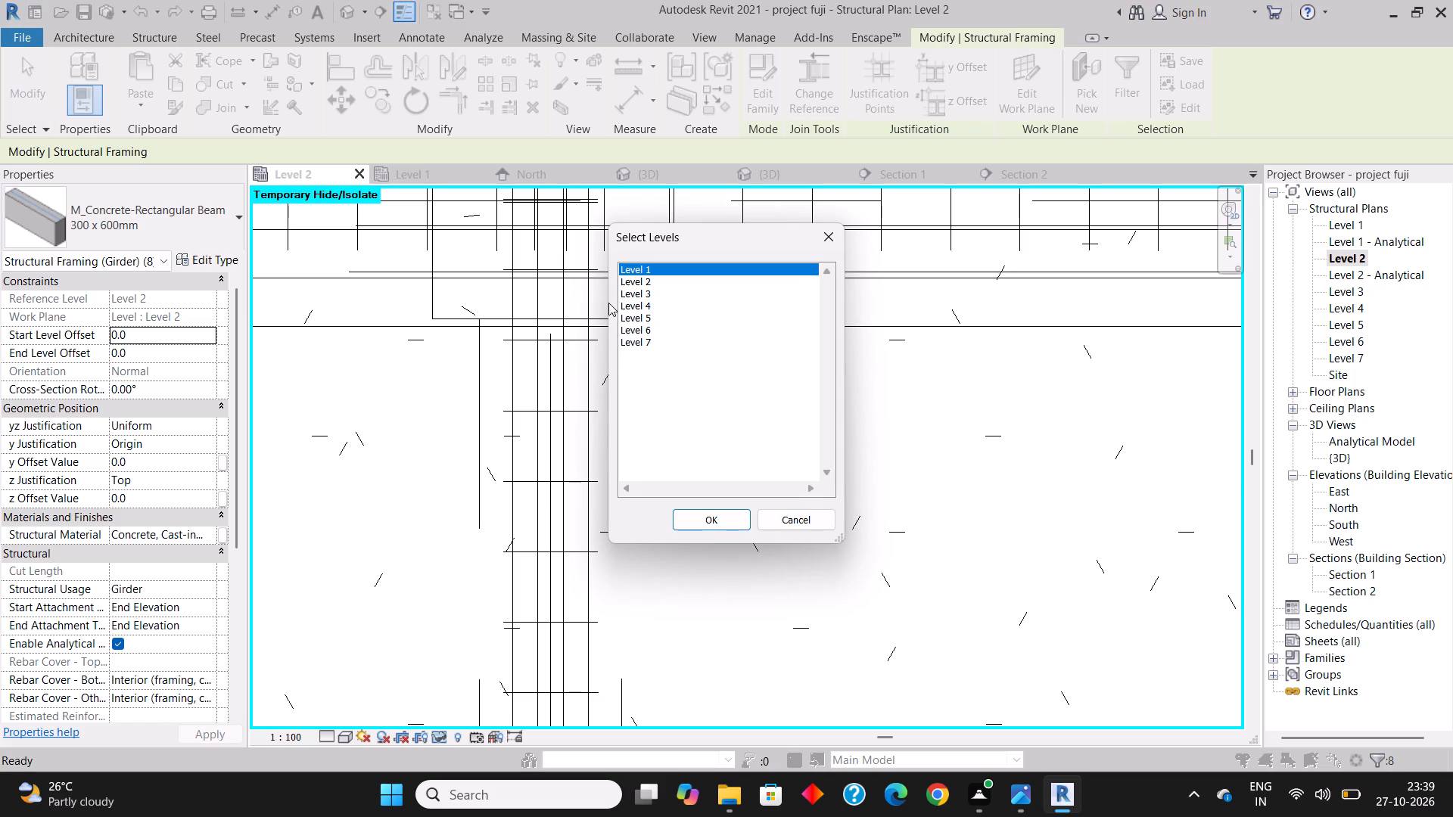
{"action": "left_click_drag", "start_coordinate": [638, 277], "coordinate": [649, 346]}
{"action": "left_click", "coordinate": [733, 512]}
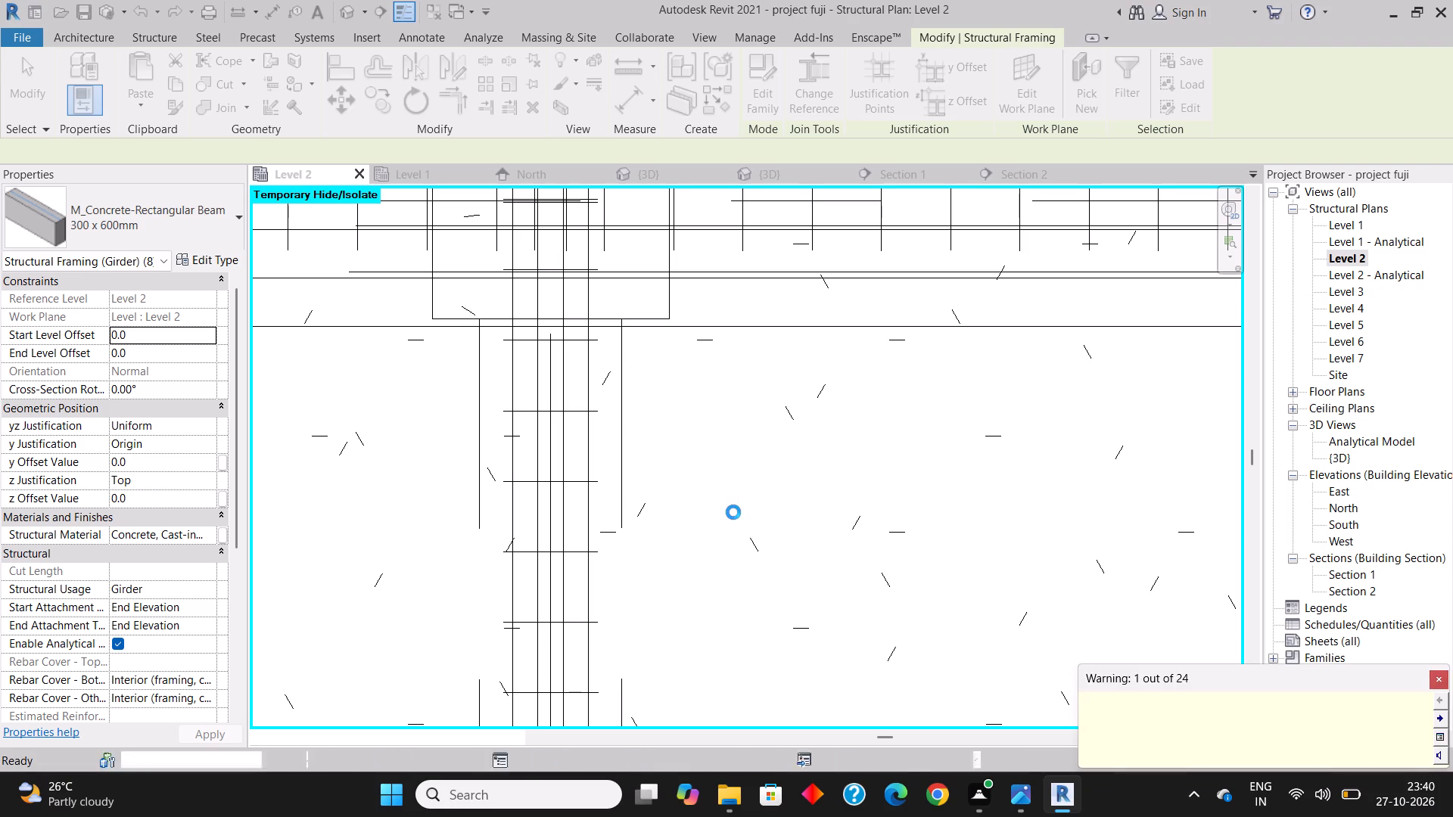
Copy the eight 300 x 600mm beams along grids E and F in the Level 2 plan and paste them aligned to Levels 2 through 7.
{"action": "scroll", "coordinate": [446, 512], "scroll_direction": "down", "scroll_amount": 4}
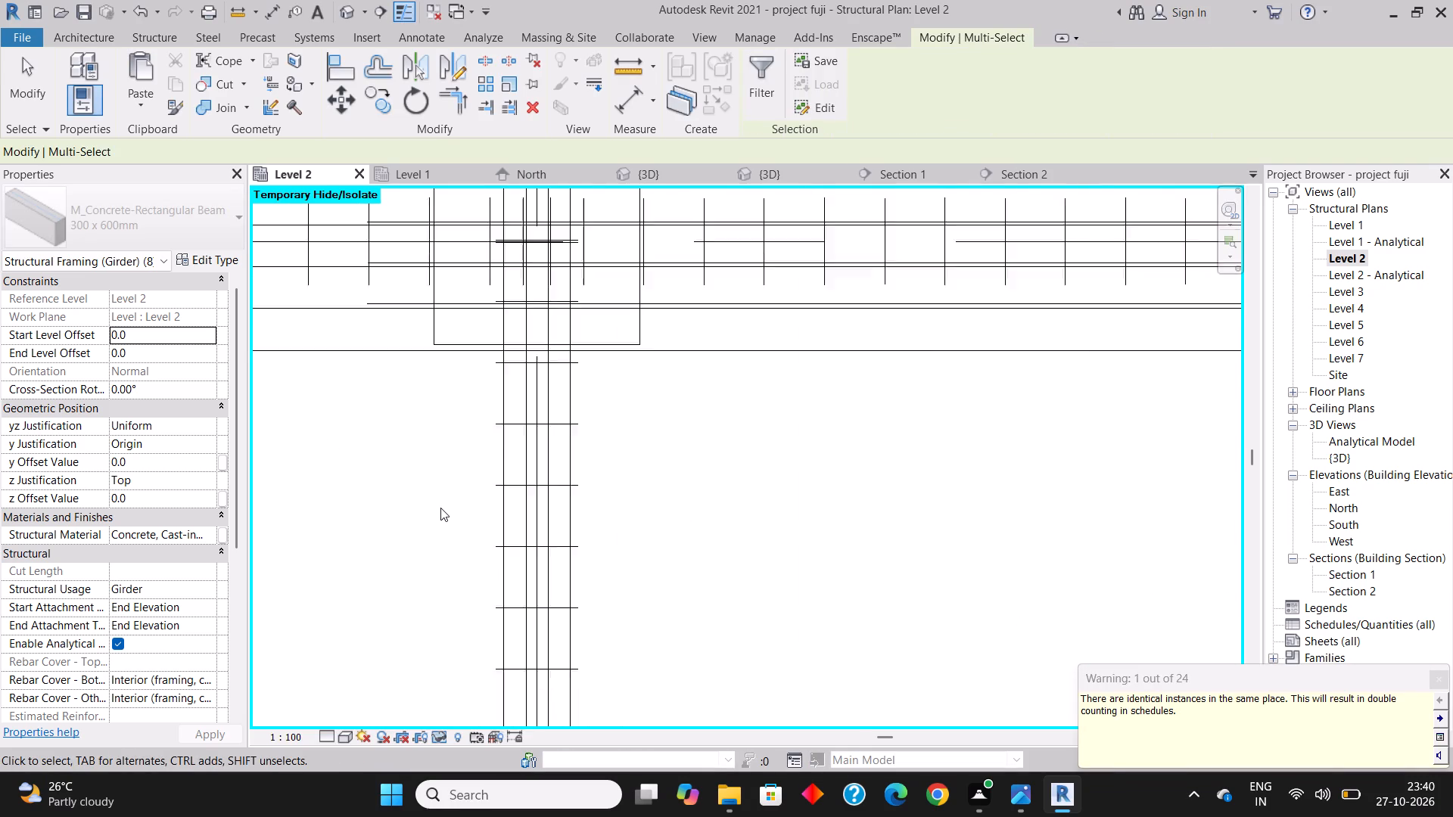
{"action": "scroll", "coordinate": [441, 504], "scroll_direction": "down", "scroll_amount": 19}
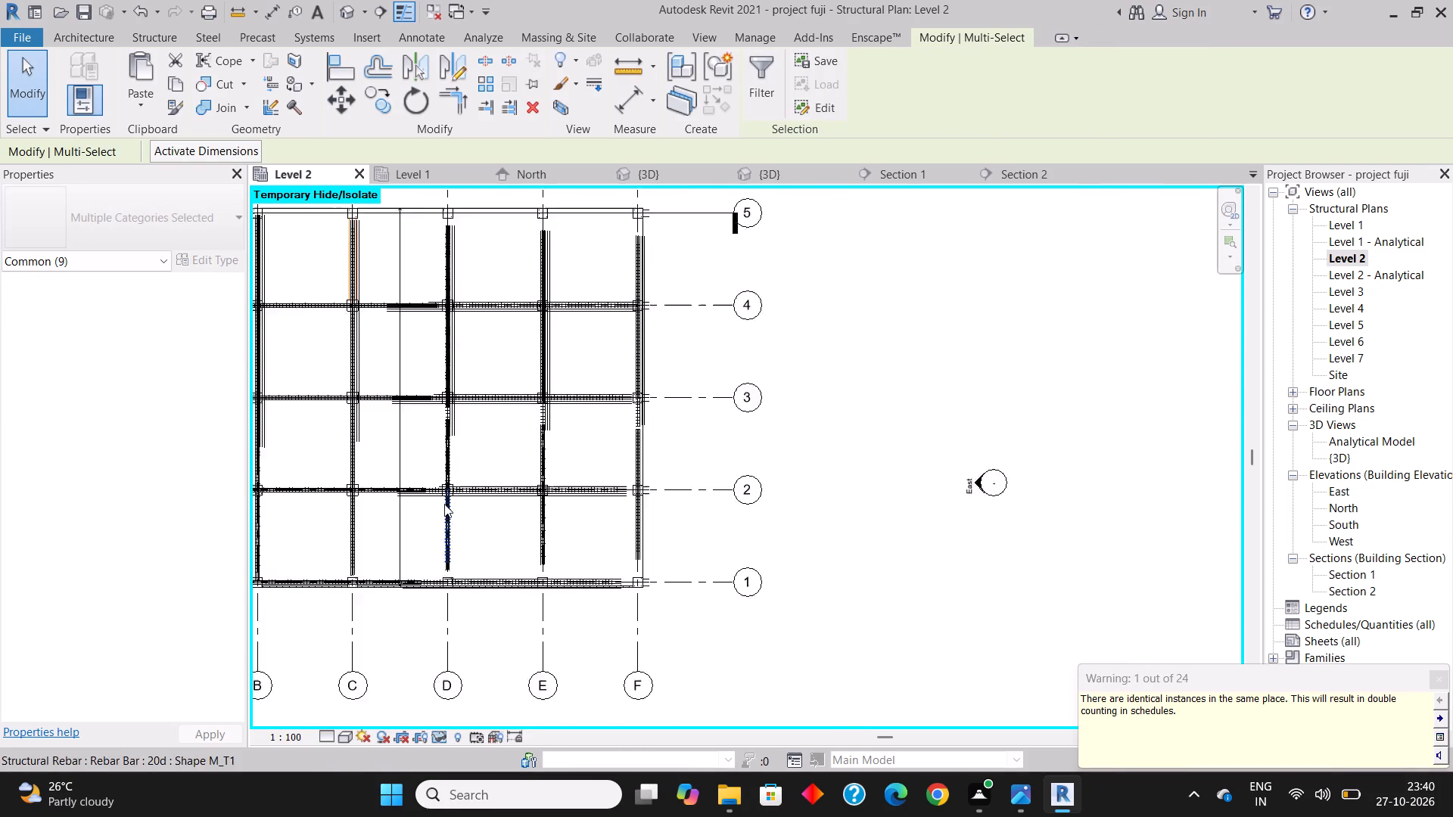
{"action": "scroll", "coordinate": [444, 504], "scroll_direction": "down", "scroll_amount": 1}
{"action": "scroll", "coordinate": [519, 527], "scroll_direction": "up", "scroll_amount": 16}
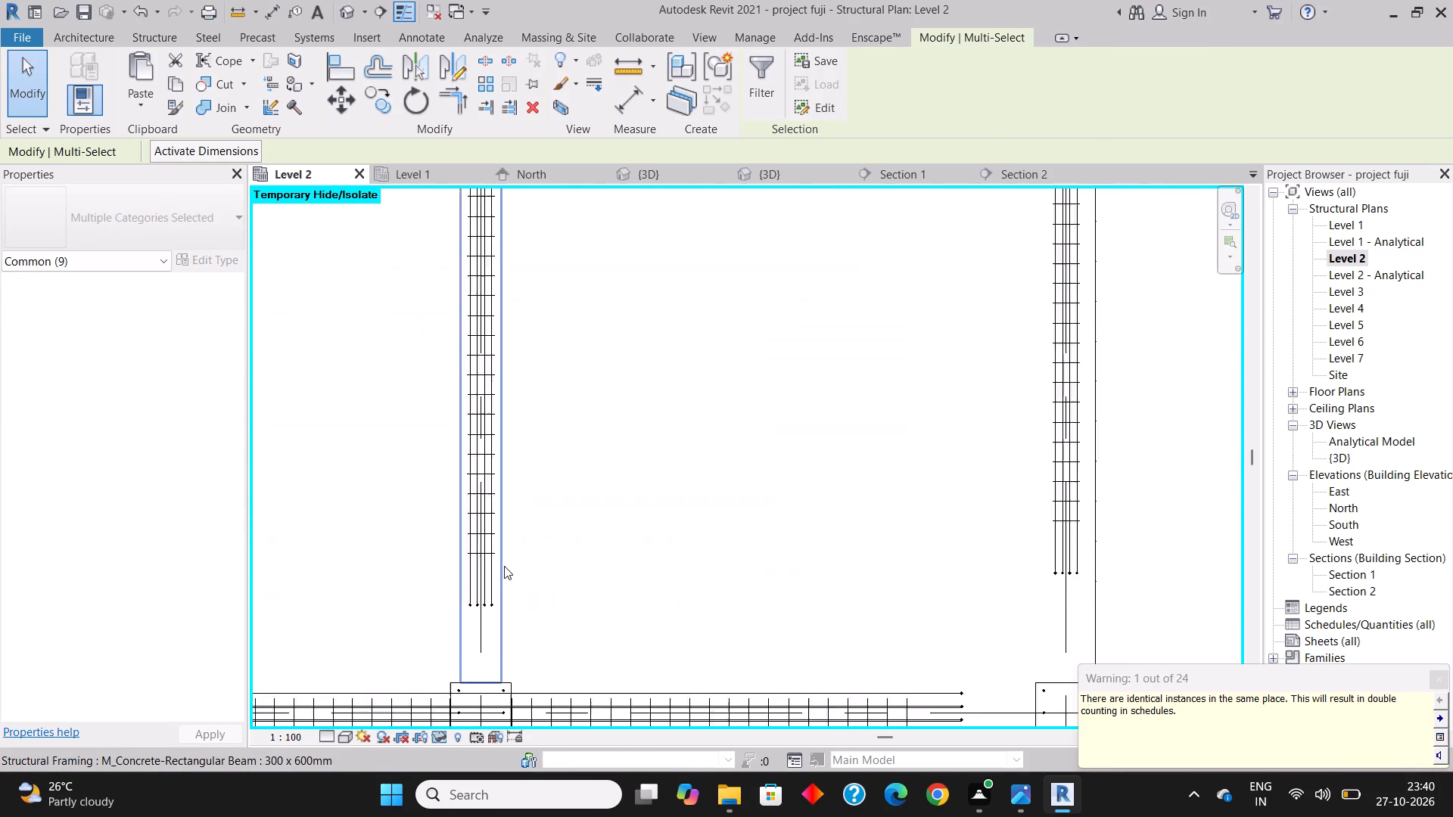
{"action": "scroll", "coordinate": [504, 566], "scroll_direction": "up", "scroll_amount": 1}
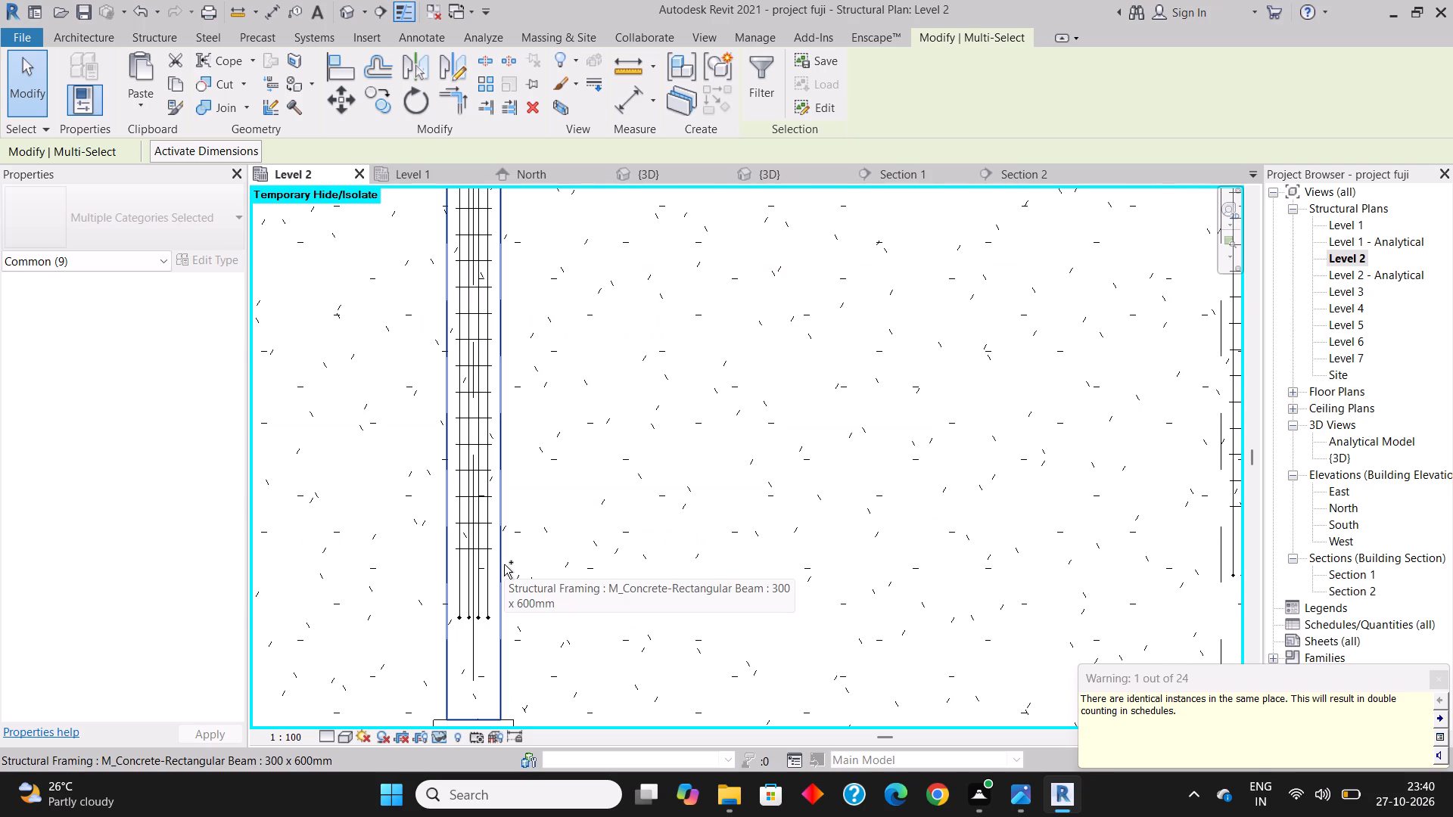
{"action": "left_click", "coordinate": [504, 564], "text": "ctrl"}
{"action": "scroll", "coordinate": [574, 691], "scroll_direction": "down", "scroll_amount": 8}
{"action": "scroll", "coordinate": [558, 458], "scroll_direction": "up", "scroll_amount": 11}
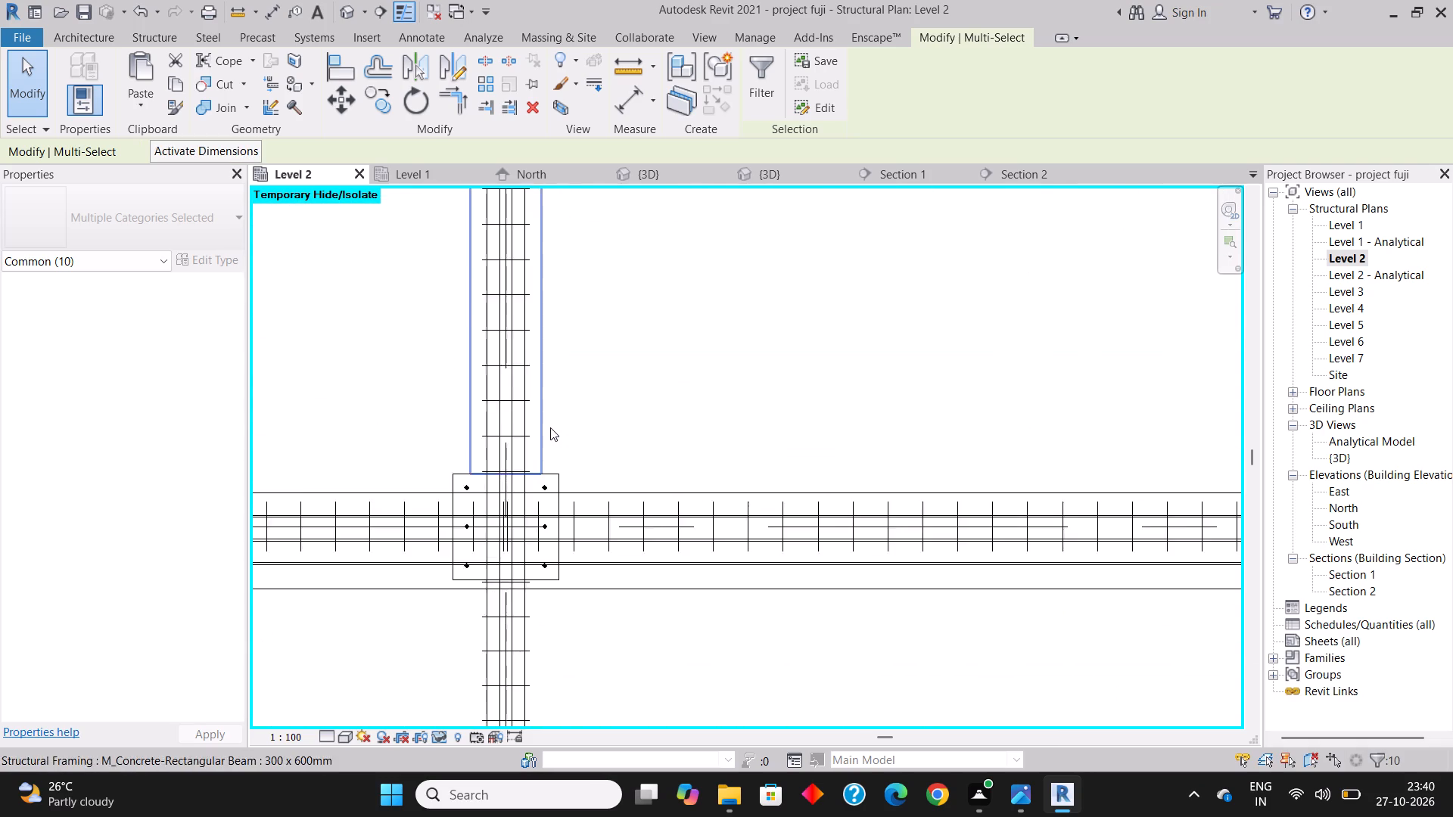
{"action": "left_click", "coordinate": [543, 419], "text": "ctrl"}
{"action": "scroll", "coordinate": [549, 599], "scroll_direction": "down", "scroll_amount": 4}
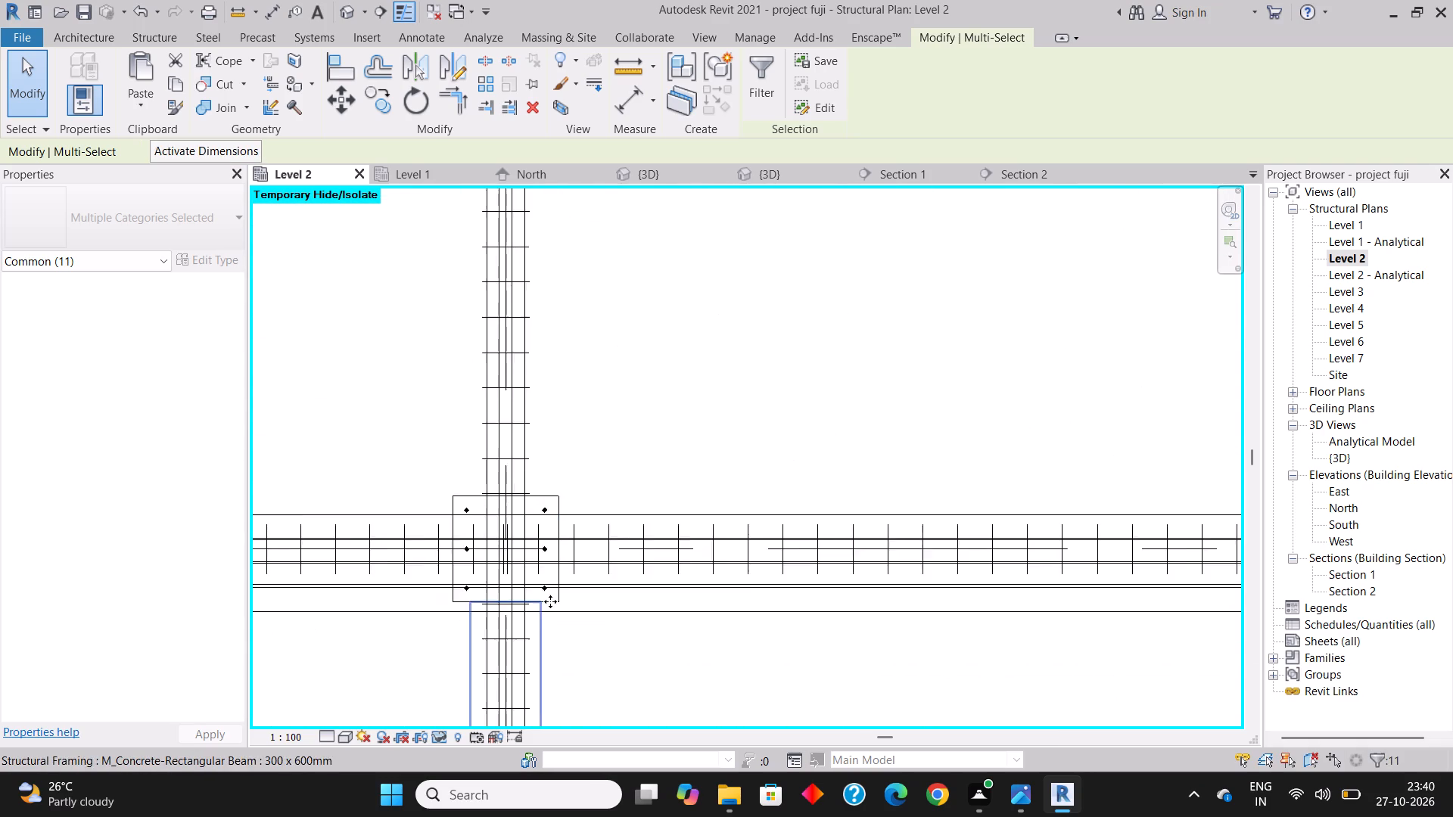
{"action": "scroll", "coordinate": [556, 600], "scroll_direction": "down", "scroll_amount": 12}
{"action": "scroll", "coordinate": [565, 414], "scroll_direction": "up", "scroll_amount": 4}
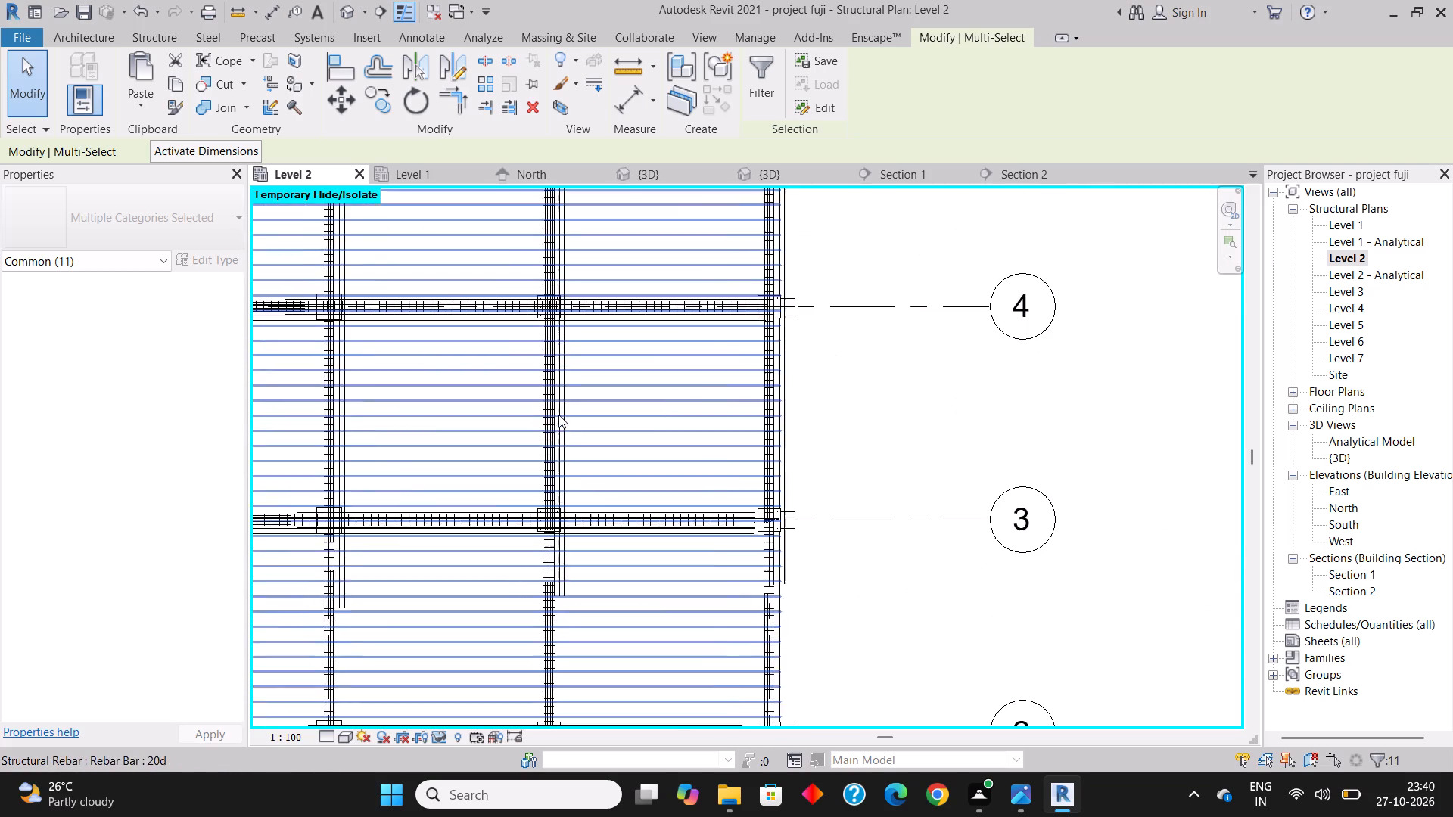
{"action": "scroll", "coordinate": [546, 433], "scroll_direction": "up", "scroll_amount": 10}
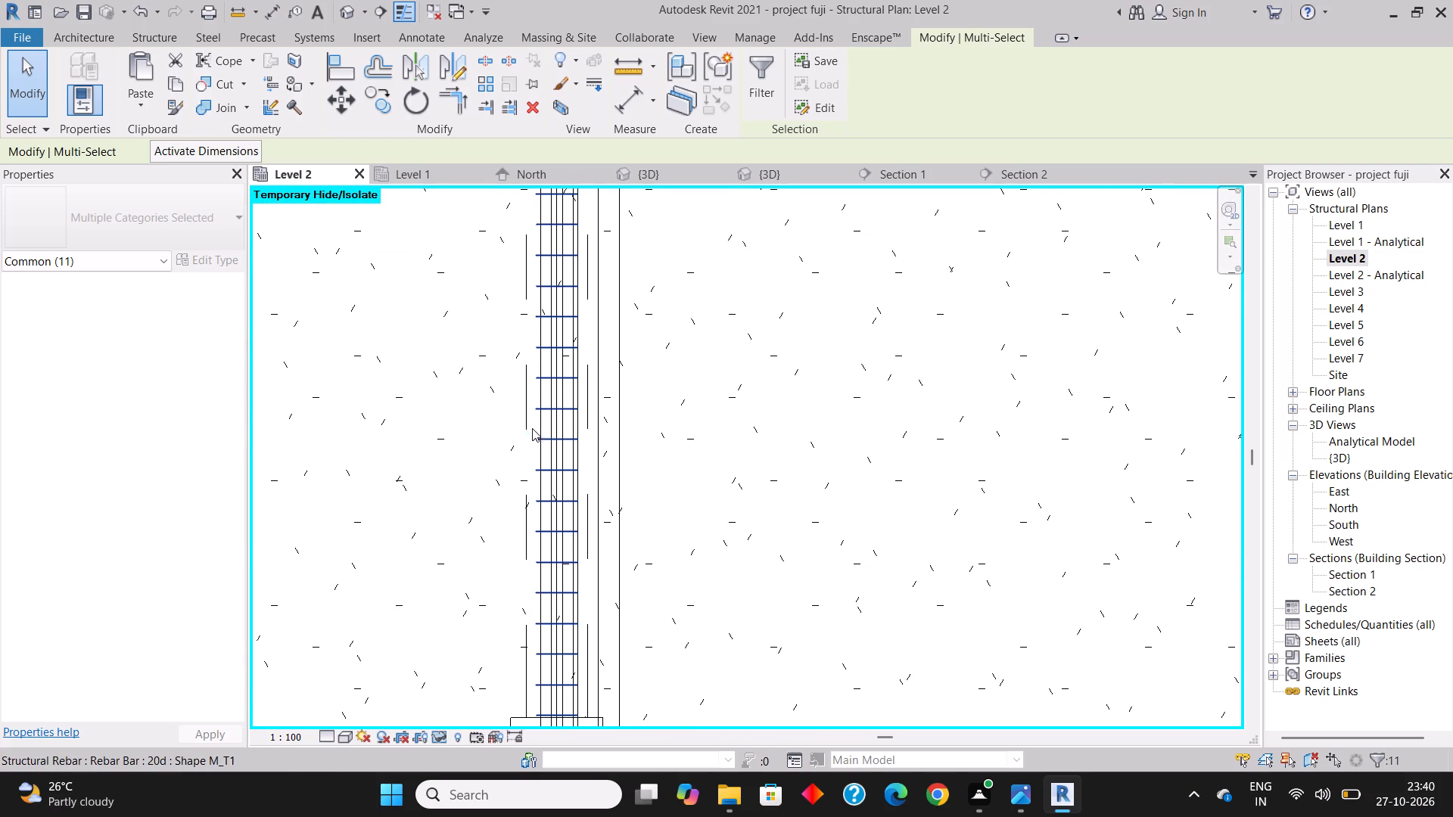
{"action": "left_click", "coordinate": [528, 424], "text": "ctrl"}
{"action": "scroll", "coordinate": [561, 574], "scroll_direction": "down", "scroll_amount": 4}
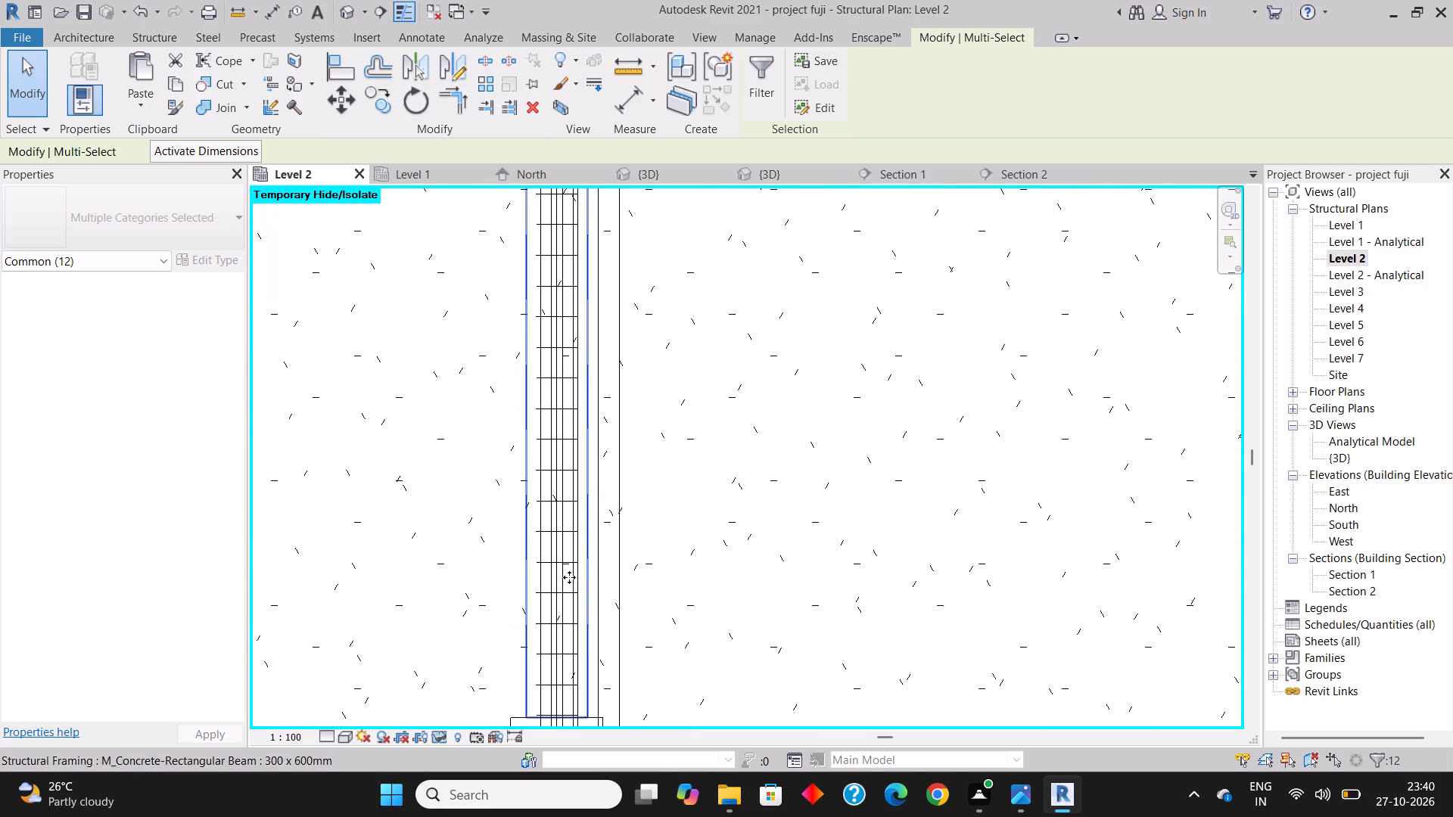
{"action": "scroll", "coordinate": [578, 574], "scroll_direction": "down", "scroll_amount": 8}
{"action": "scroll", "coordinate": [552, 412], "scroll_direction": "up", "scroll_amount": 8}
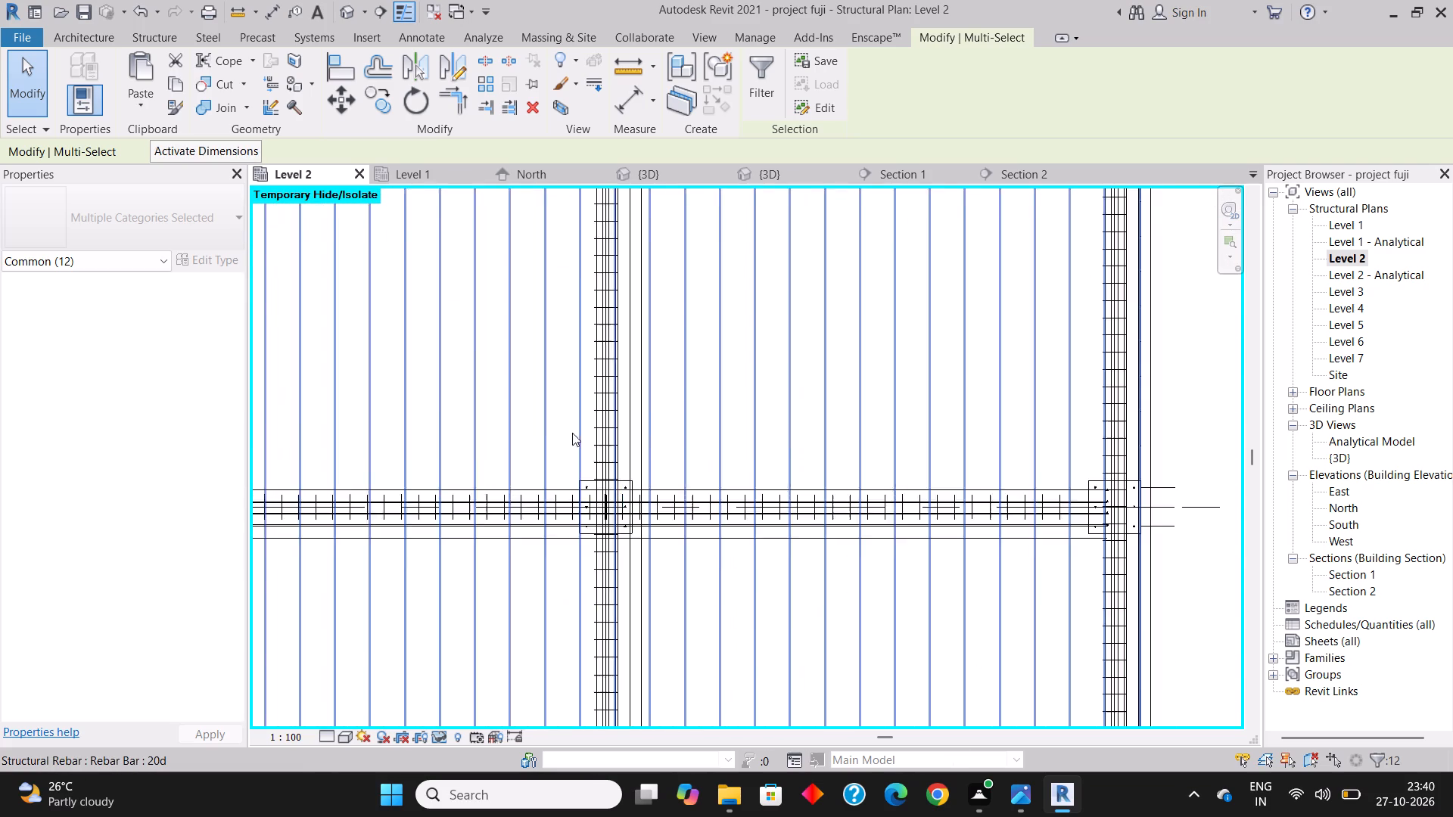
{"action": "scroll", "coordinate": [583, 443], "scroll_direction": "up", "scroll_amount": 6}
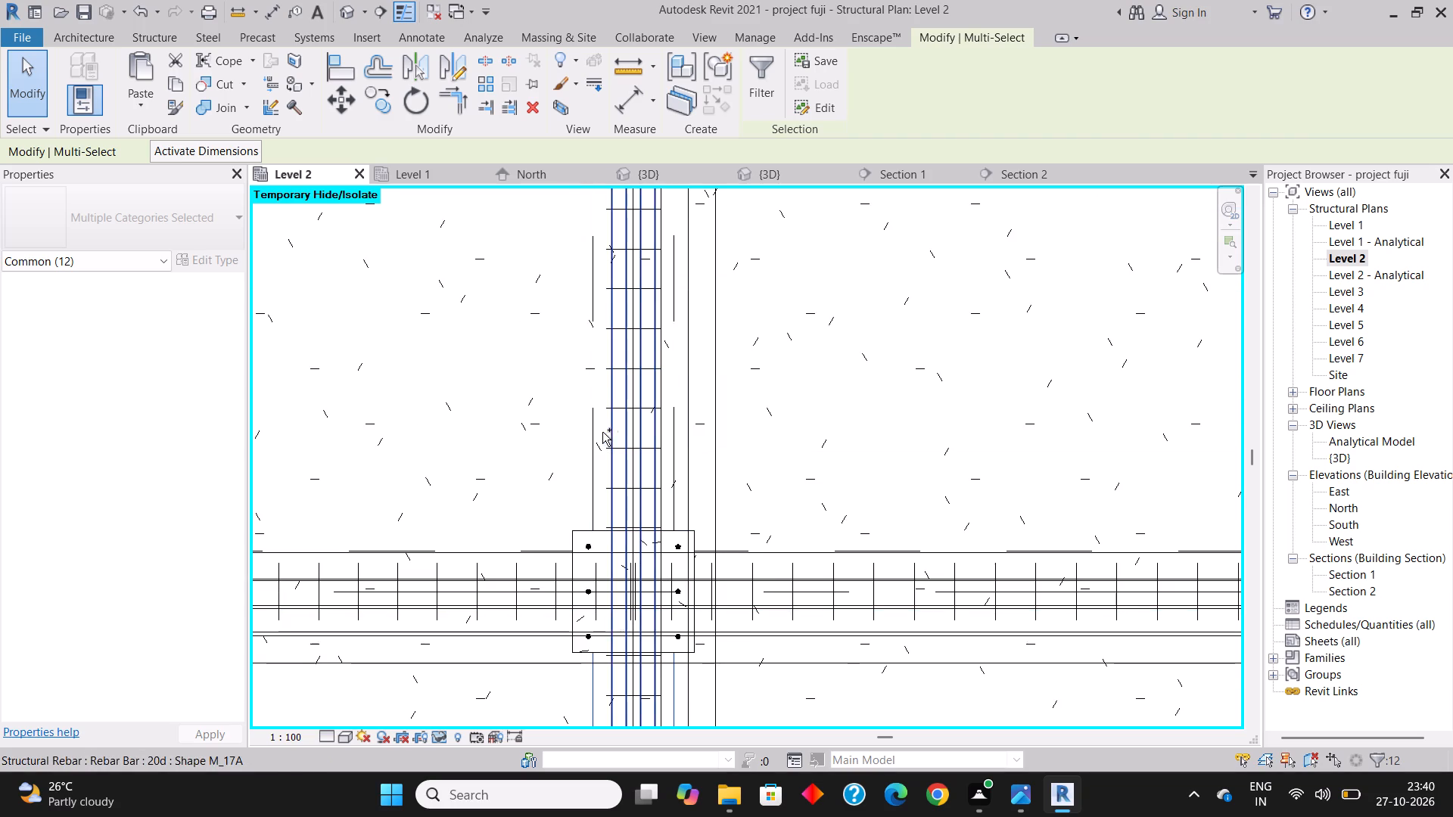
{"action": "left_click", "coordinate": [595, 433], "text": "ctrl"}
{"action": "scroll", "coordinate": [549, 378], "scroll_direction": "down", "scroll_amount": 4}
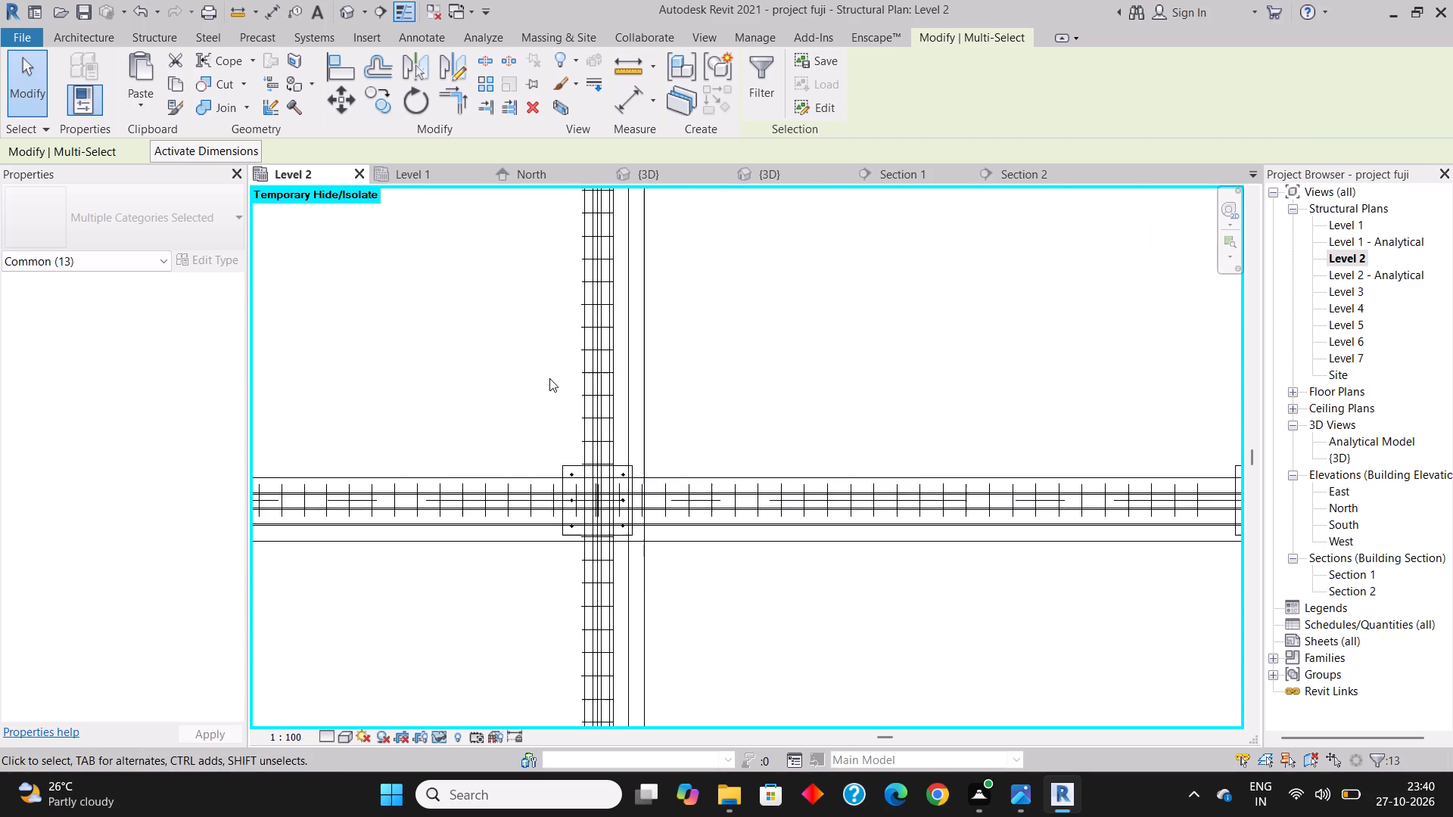
{"action": "scroll", "coordinate": [549, 378], "scroll_direction": "down", "scroll_amount": 8}
{"action": "scroll", "coordinate": [748, 382], "scroll_direction": "up", "scroll_amount": 4}
{"action": "scroll", "coordinate": [817, 387], "scroll_direction": "up", "scroll_amount": 3}
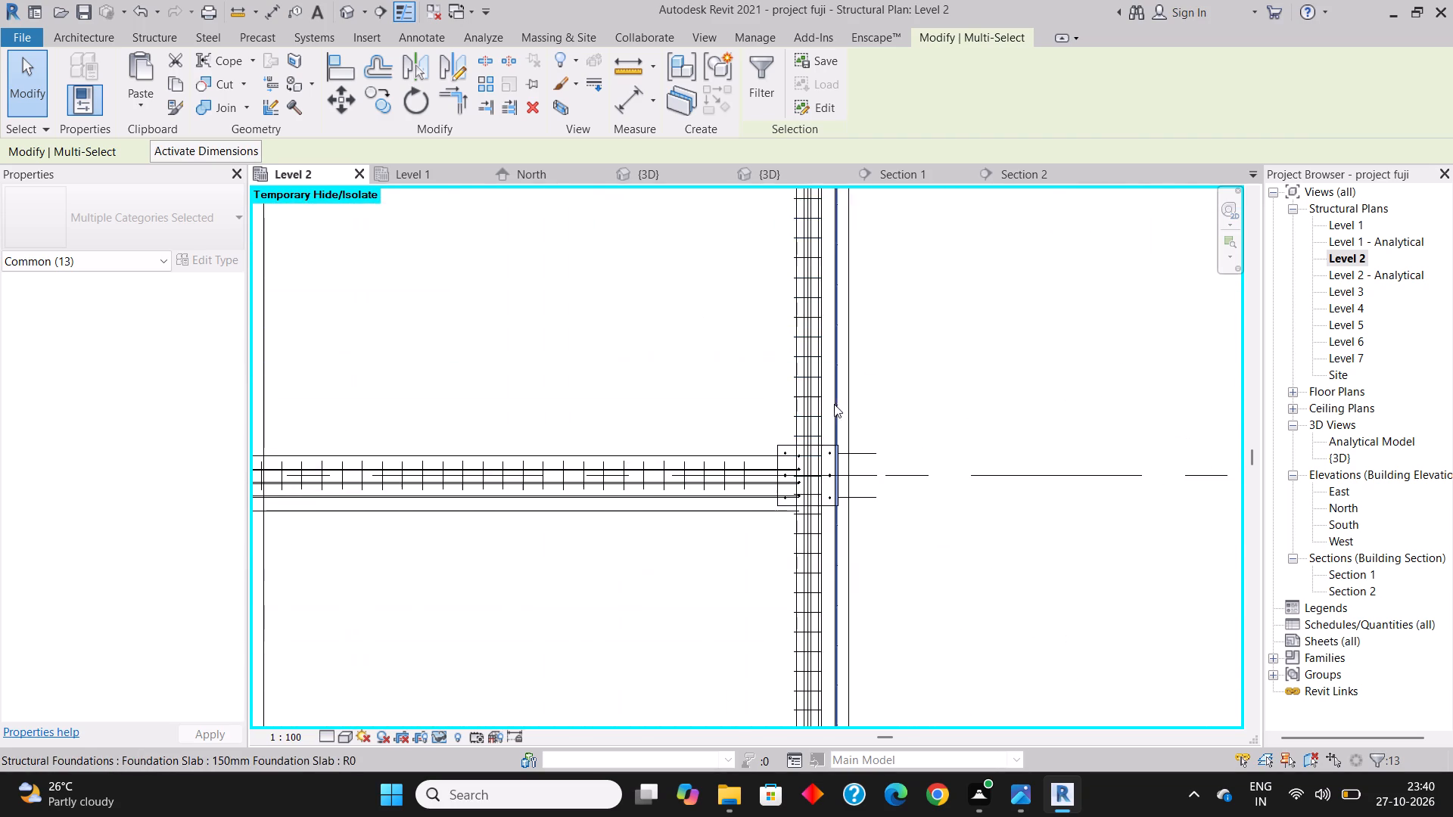
{"action": "scroll", "coordinate": [835, 405], "scroll_direction": "up", "scroll_amount": 3}
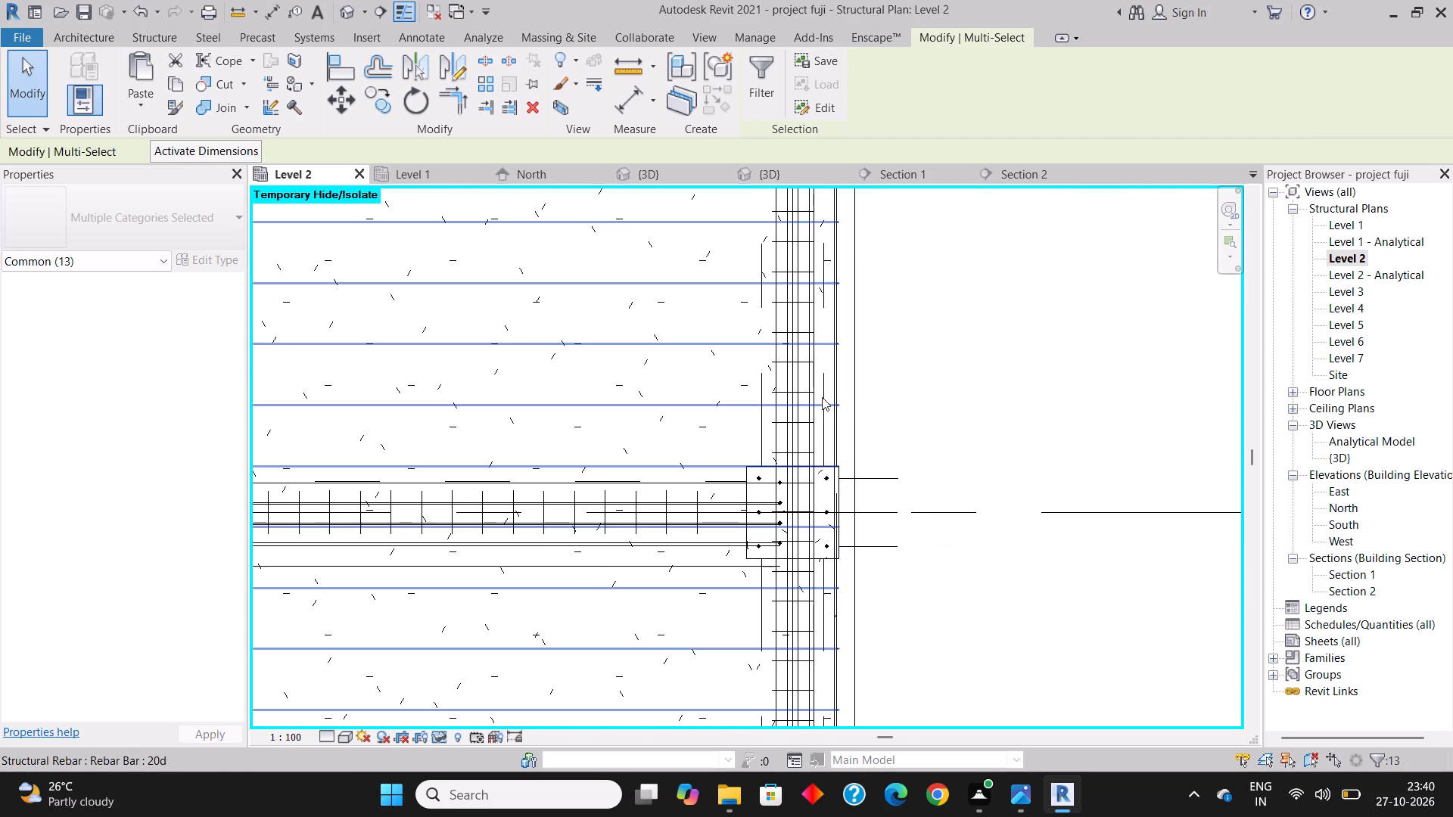
{"action": "left_click", "coordinate": [825, 375], "text": "ctrl"}
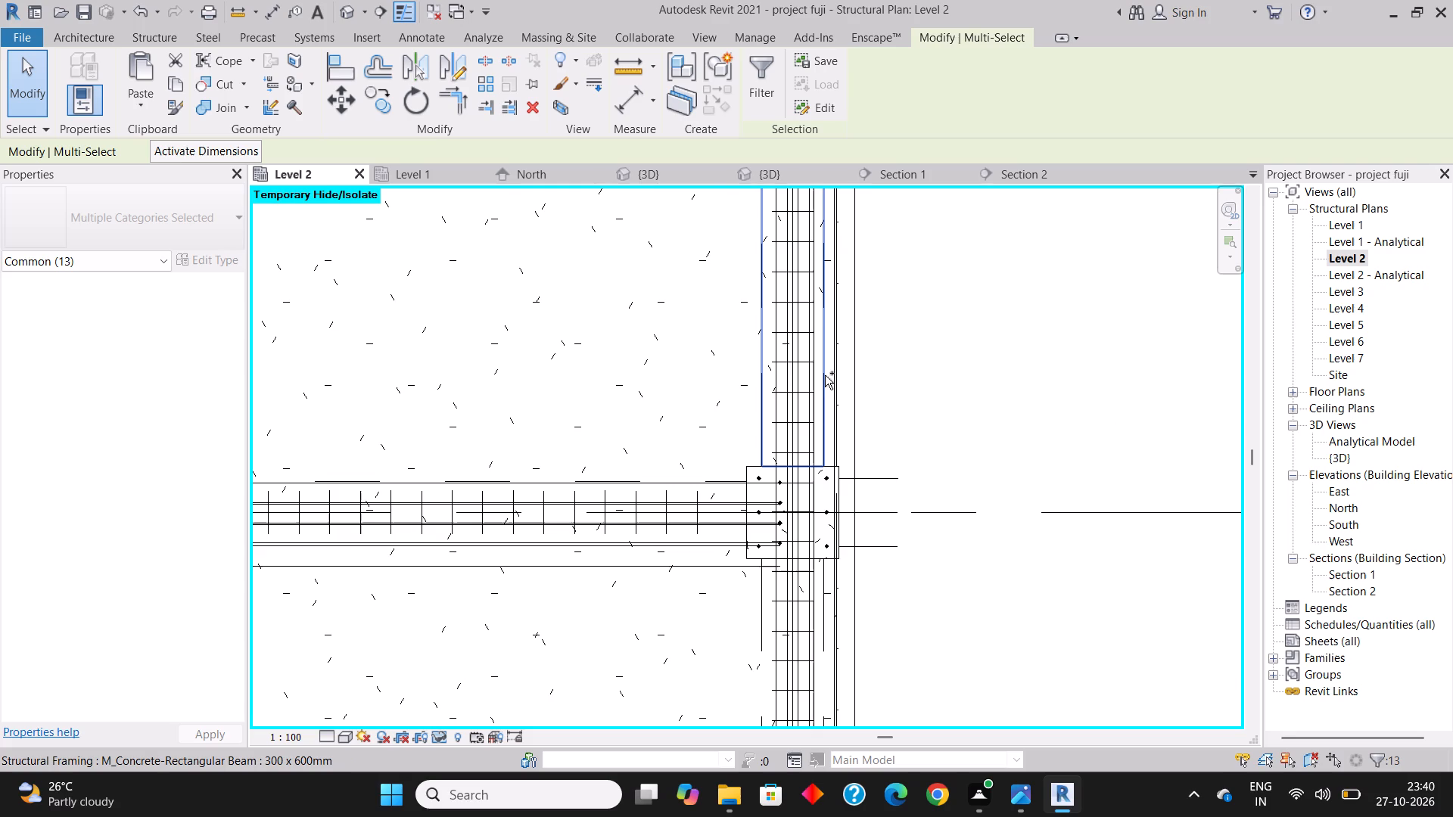
{"action": "scroll", "coordinate": [709, 293], "scroll_direction": "down", "scroll_amount": 6}
{"action": "scroll", "coordinate": [736, 427], "scroll_direction": "up", "scroll_amount": 3}
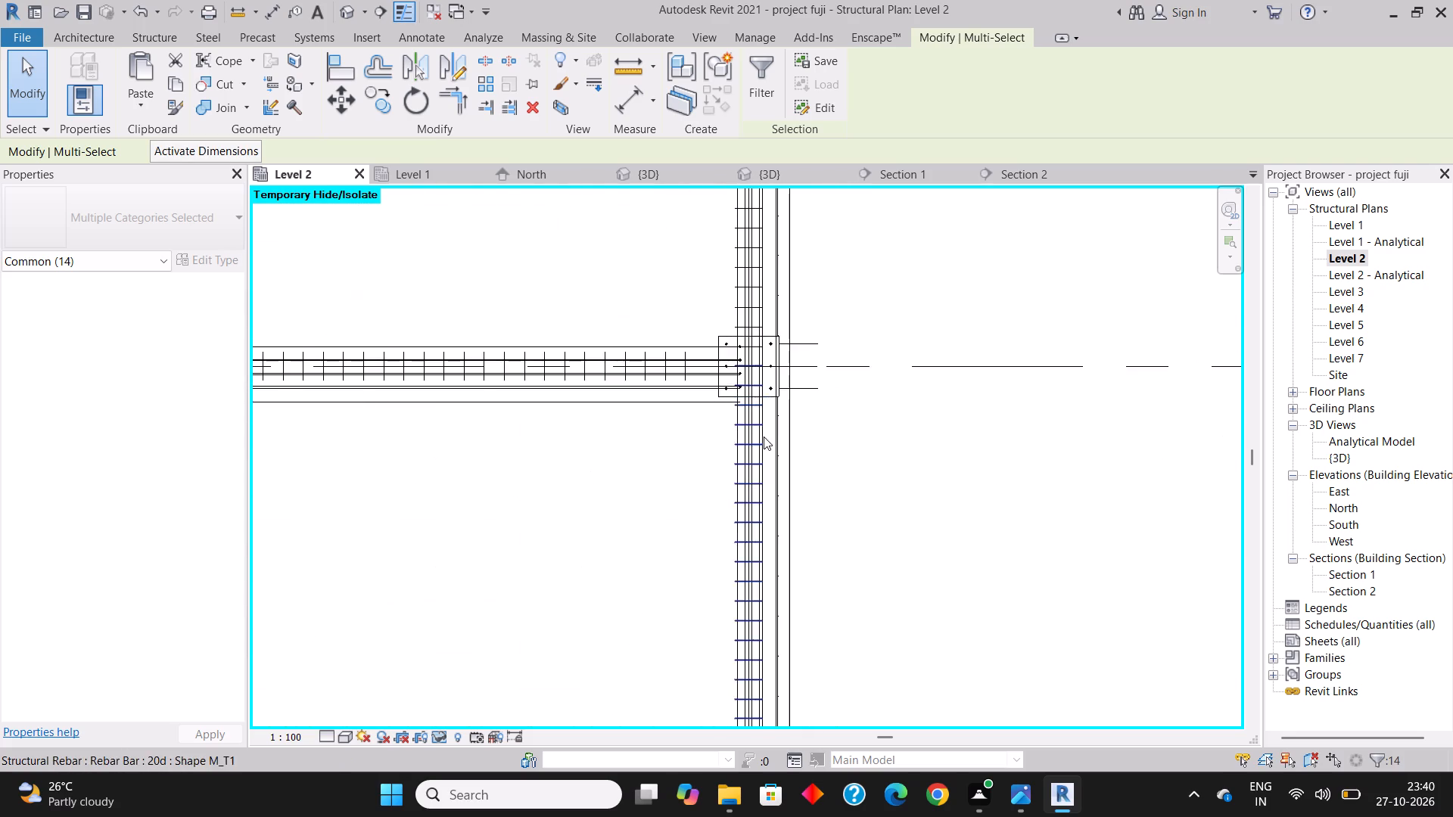
{"action": "scroll", "coordinate": [765, 436], "scroll_direction": "up", "scroll_amount": 4}
{"action": "left_click", "coordinate": [773, 433], "text": "ctrl"}
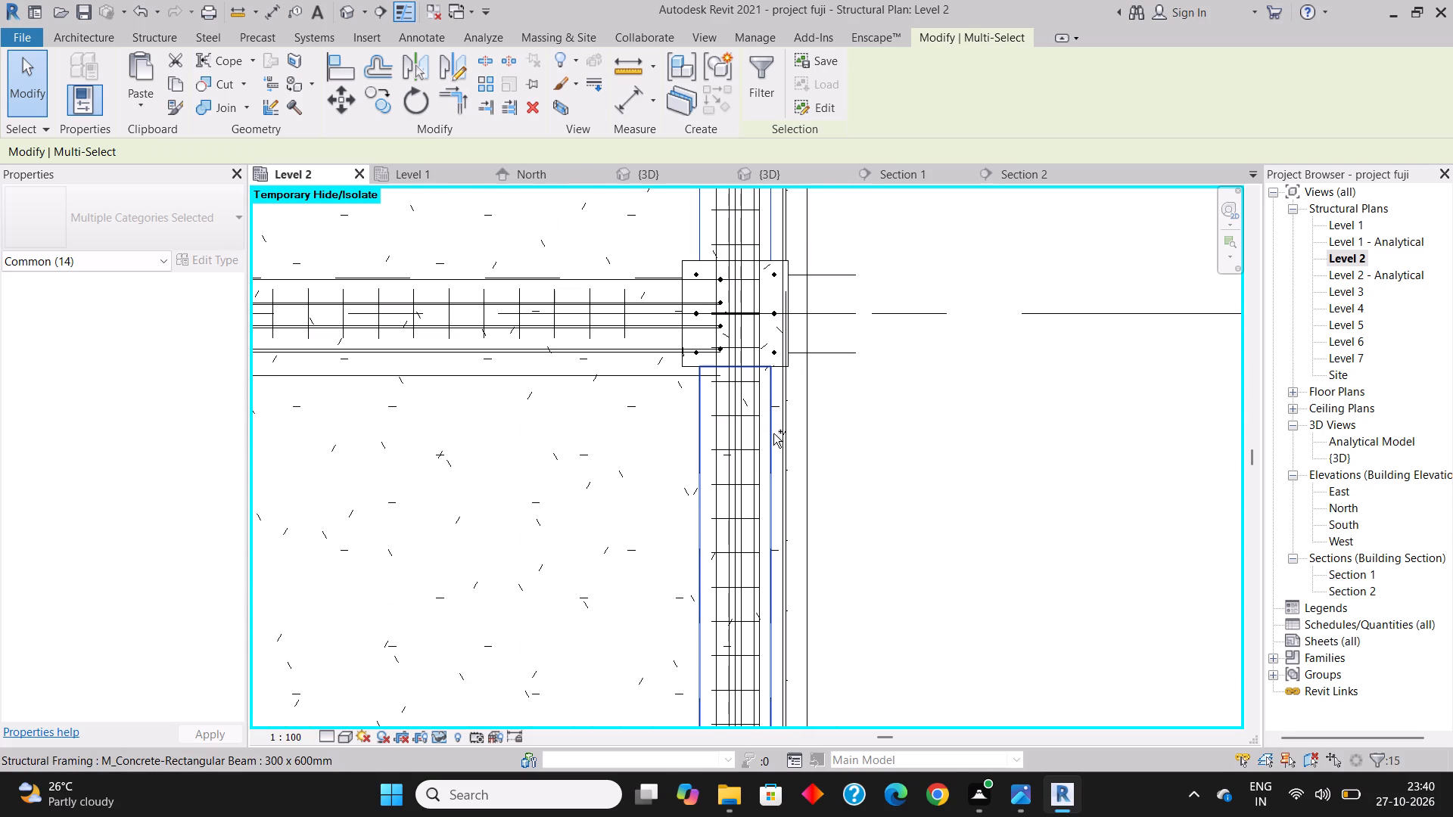
{"action": "scroll", "coordinate": [683, 326], "scroll_direction": "down", "scroll_amount": 15}
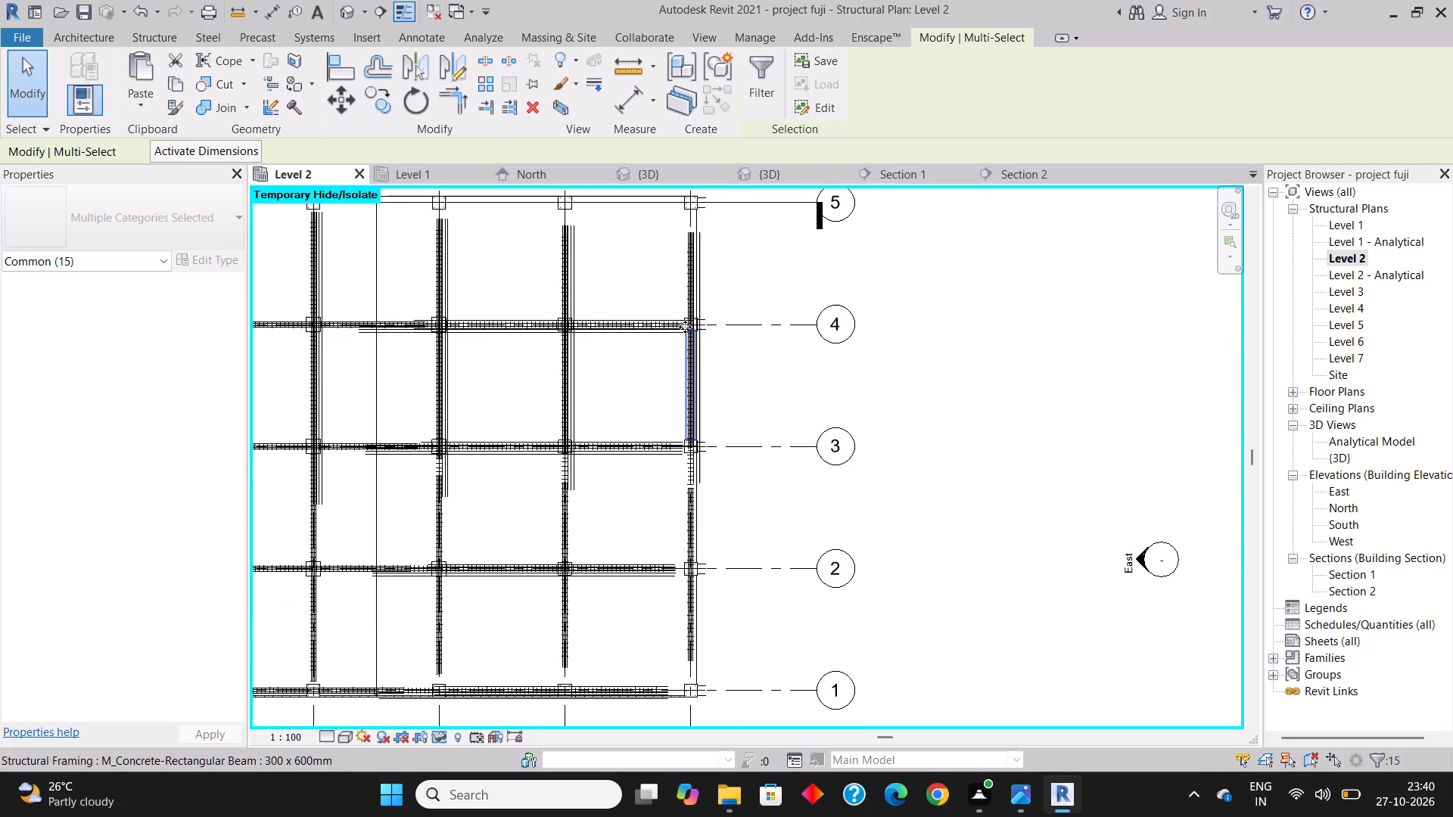
{"action": "scroll", "coordinate": [693, 481], "scroll_direction": "up", "scroll_amount": 9}
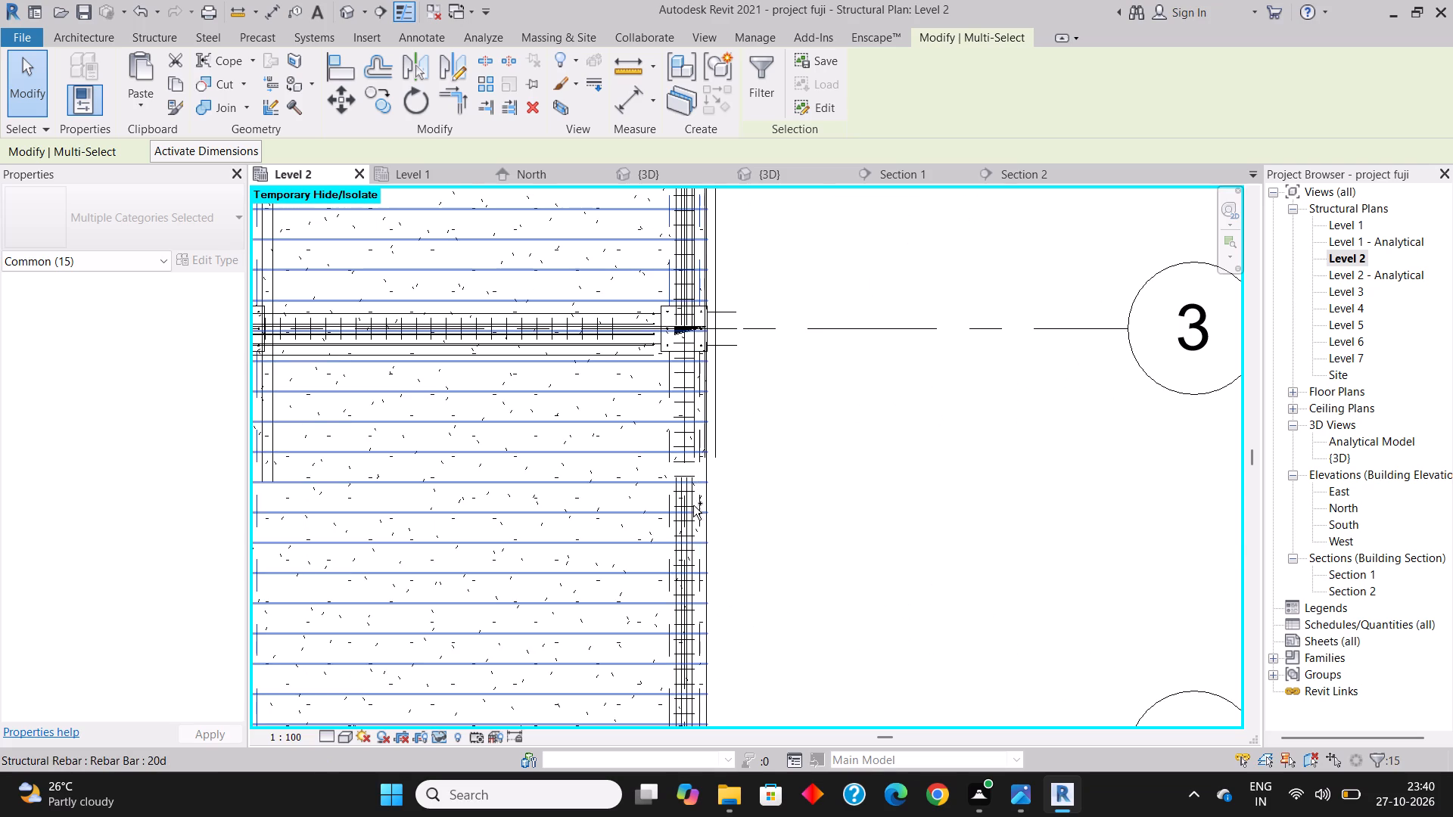
{"action": "scroll", "coordinate": [693, 491], "scroll_direction": "up", "scroll_amount": 6}
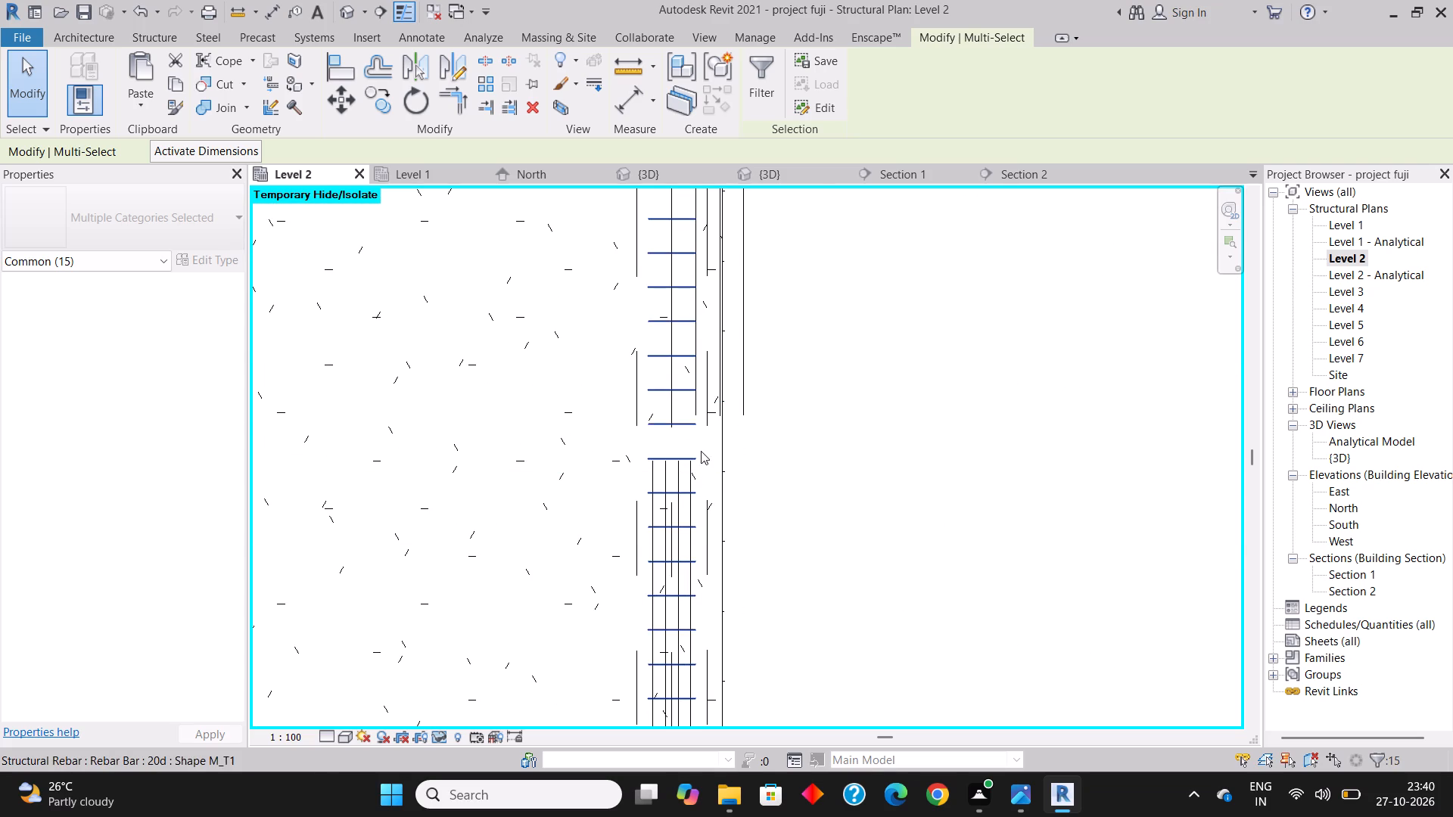
{"action": "left_click", "coordinate": [701, 438], "text": "ctrl"}
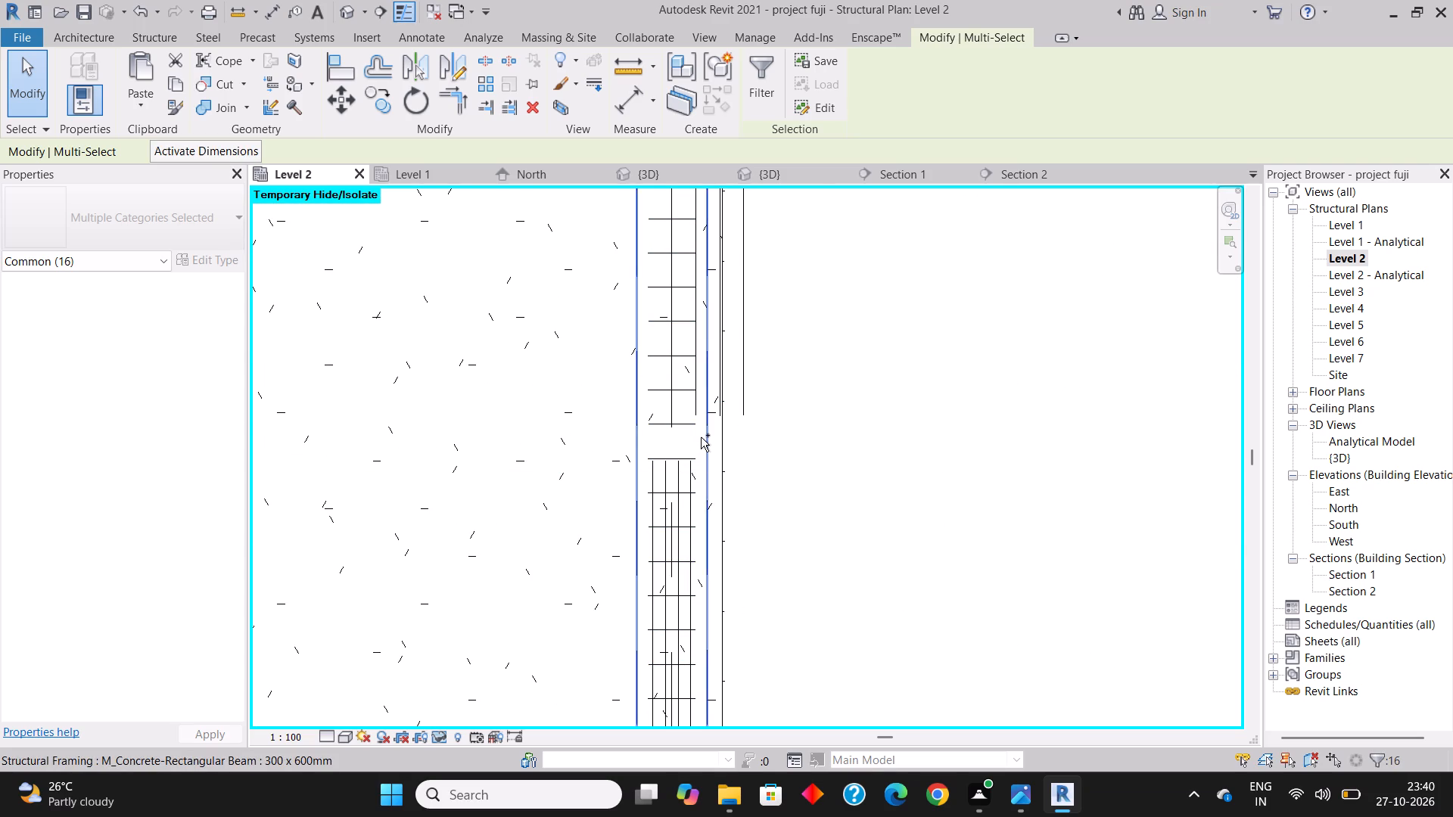
{"action": "scroll", "coordinate": [686, 383], "scroll_direction": "down", "scroll_amount": 13}
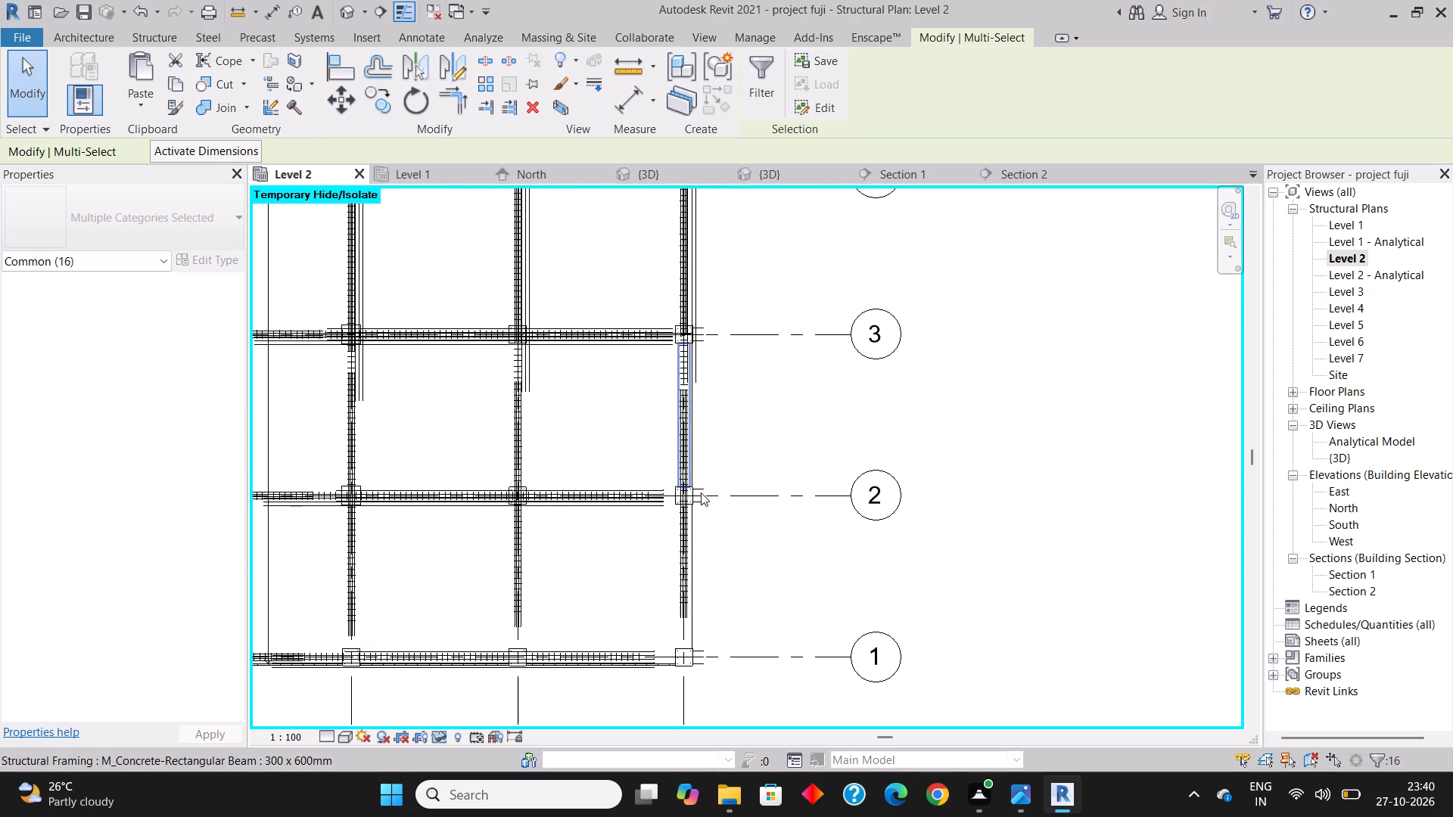
{"action": "scroll", "coordinate": [699, 537], "scroll_direction": "up", "scroll_amount": 14}
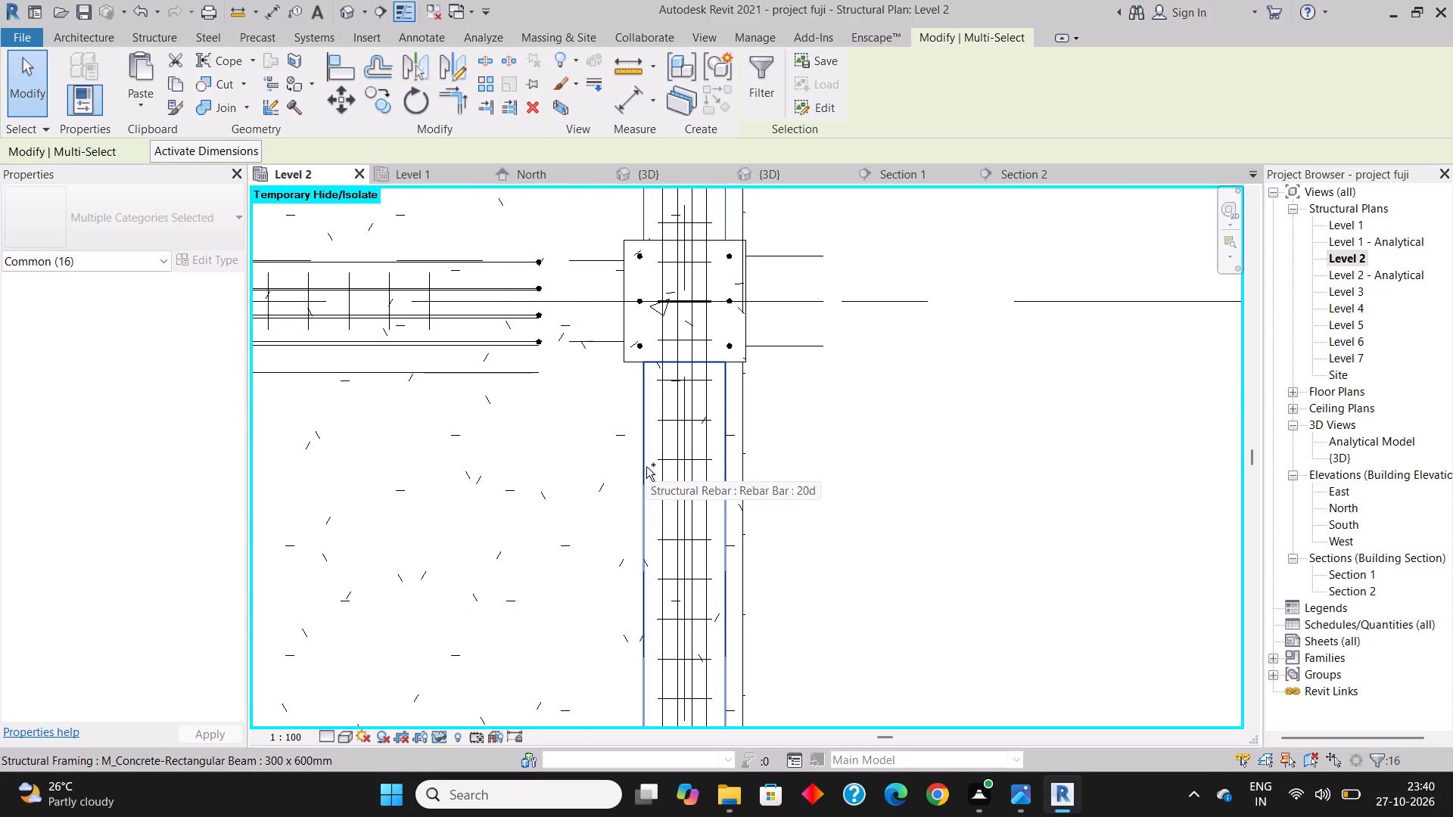
{"action": "left_click", "coordinate": [646, 467], "text": "ctrl"}
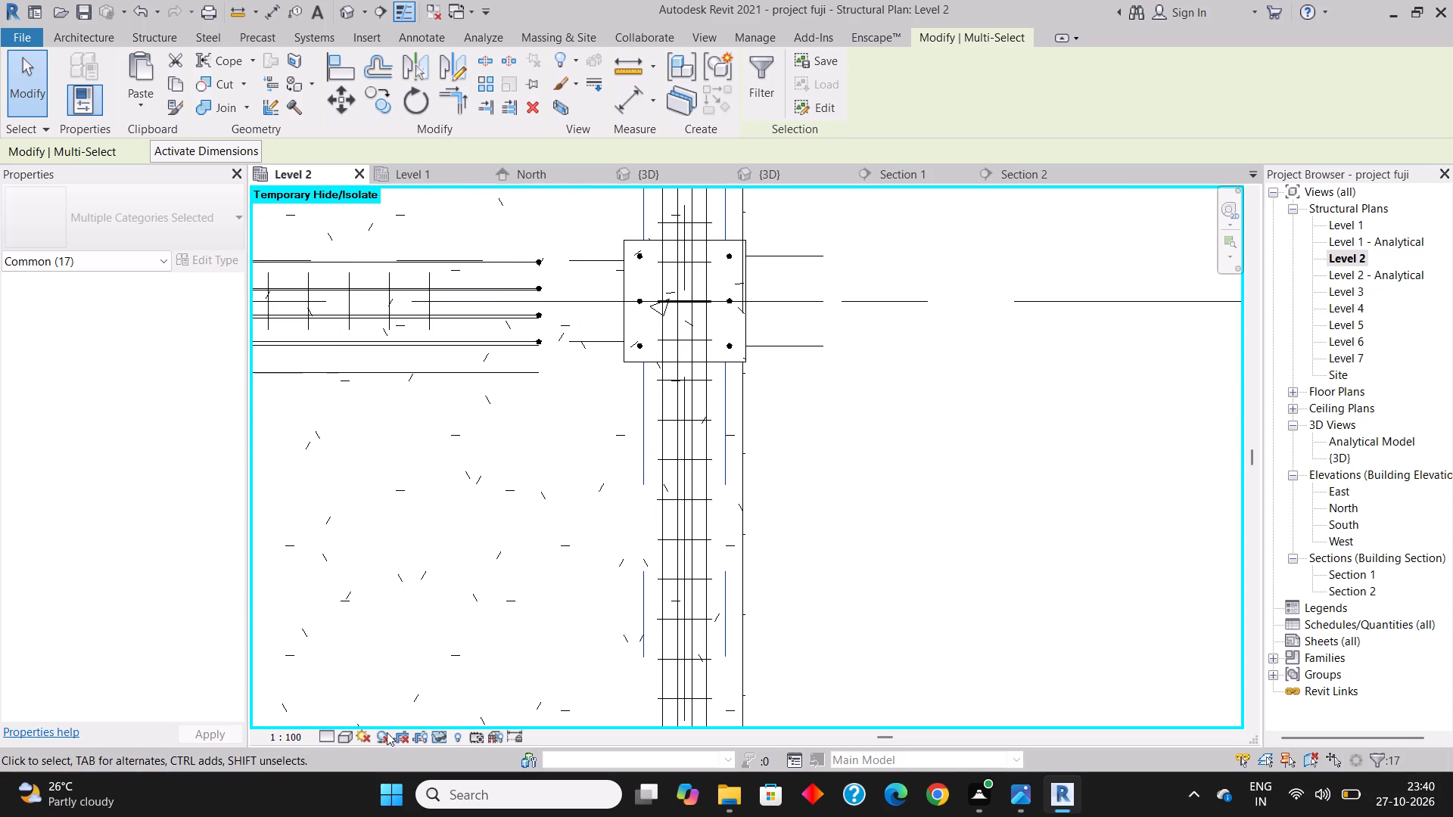
{"action": "left_click", "coordinate": [173, 88]}
{"action": "left_click", "coordinate": [151, 100]}
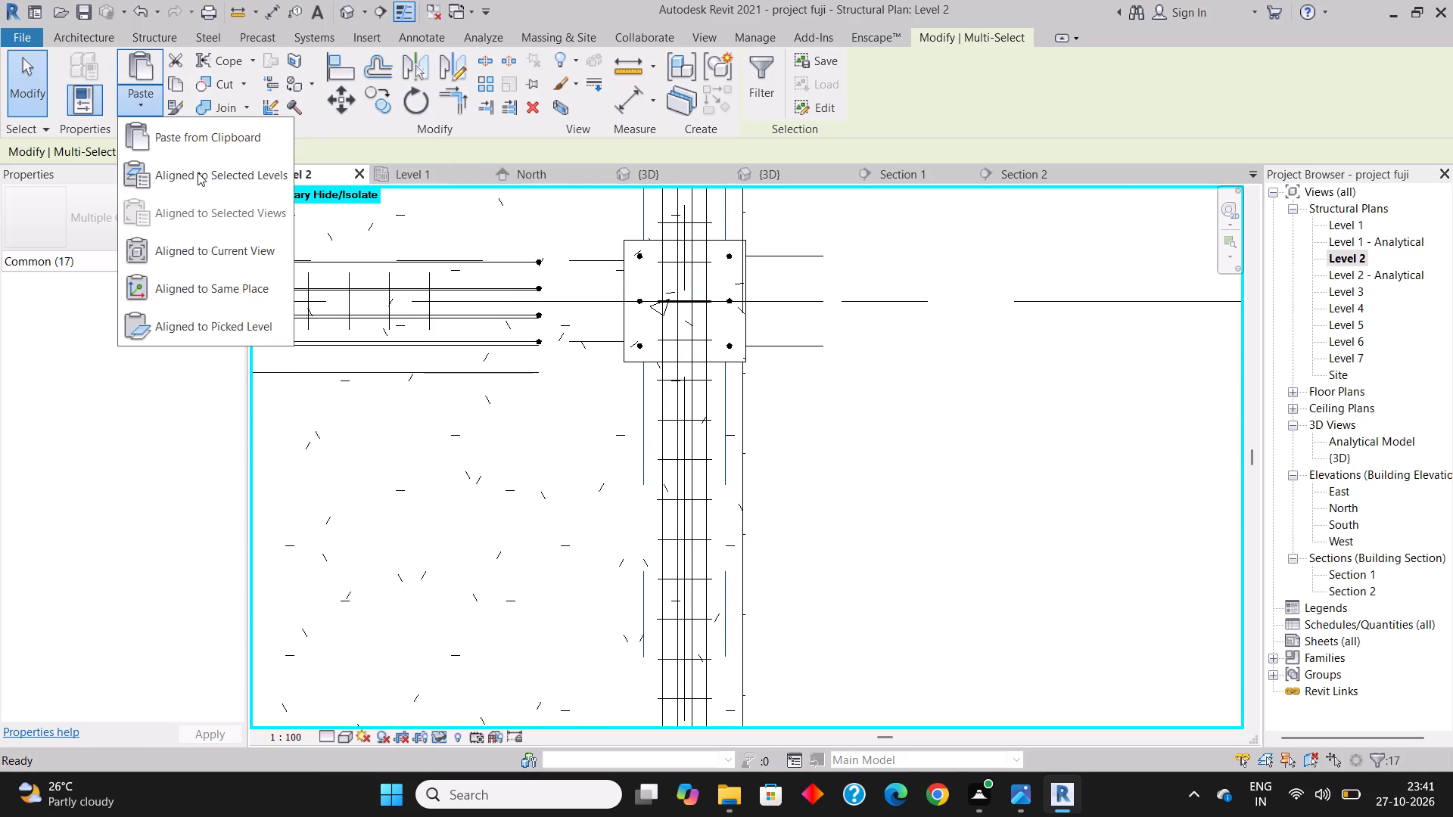
{"action": "left_click", "coordinate": [198, 172]}
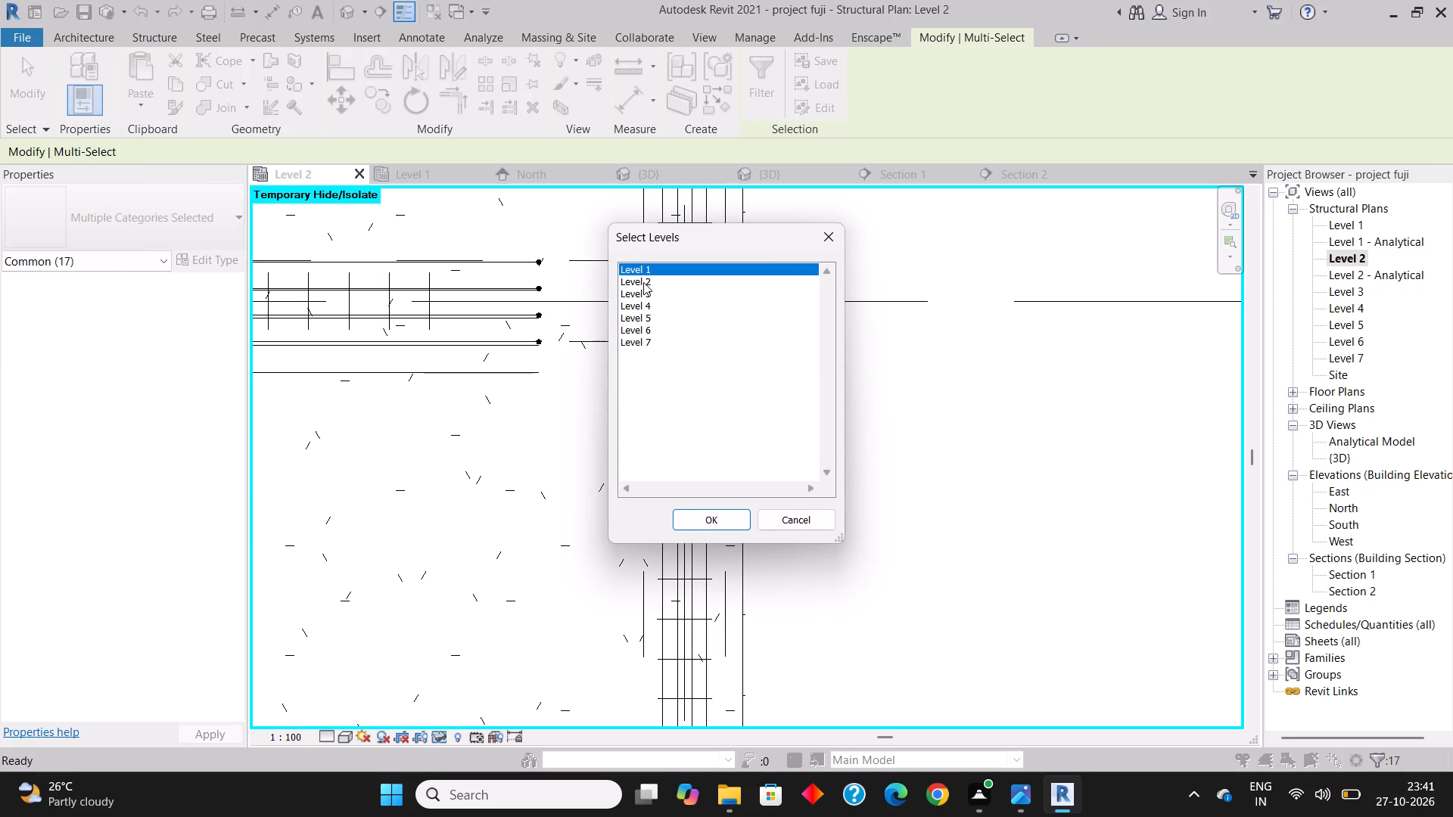
{"action": "left_click_drag", "start_coordinate": [643, 282], "coordinate": [652, 346]}
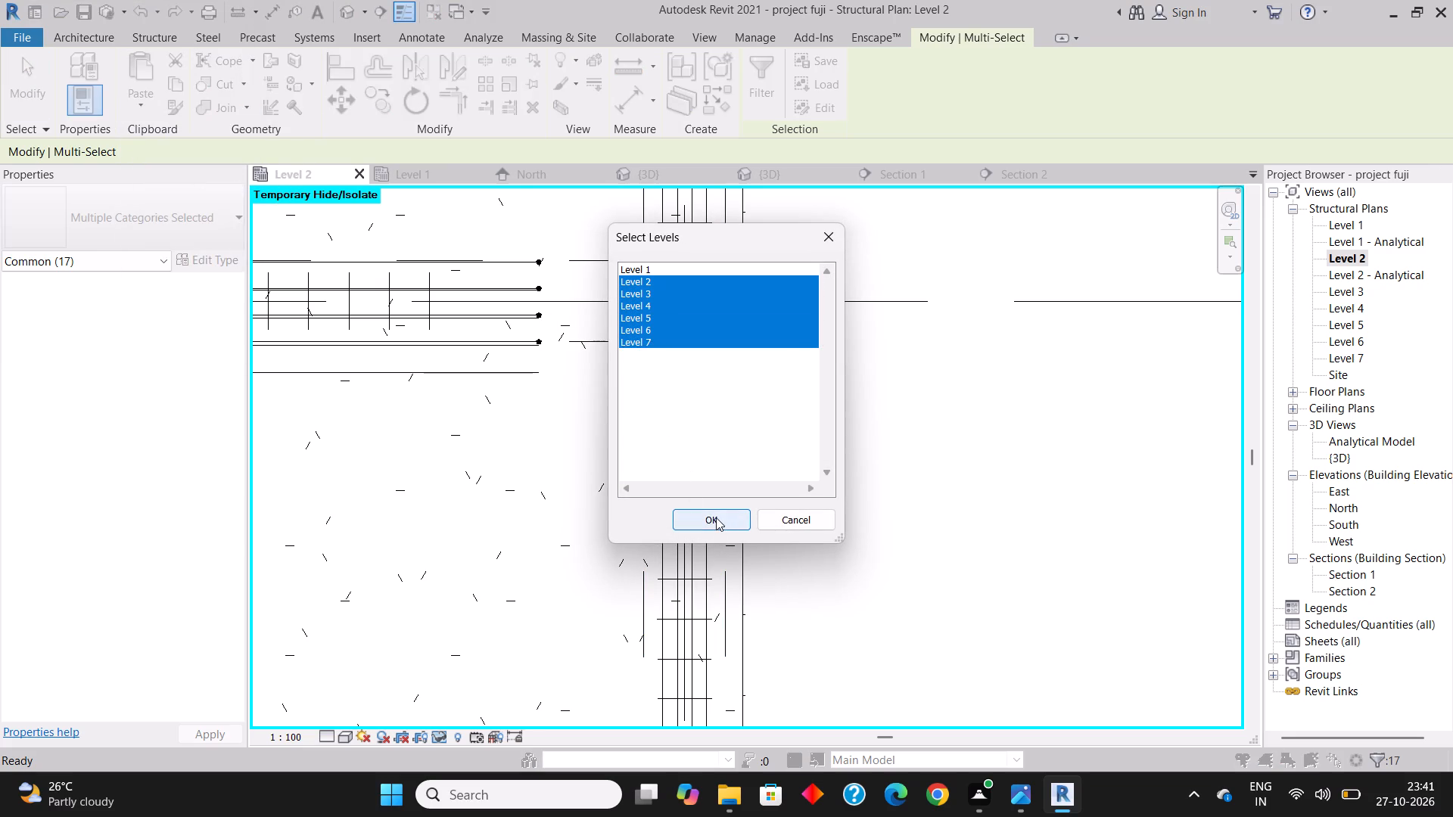
{"action": "left_click", "coordinate": [716, 517]}
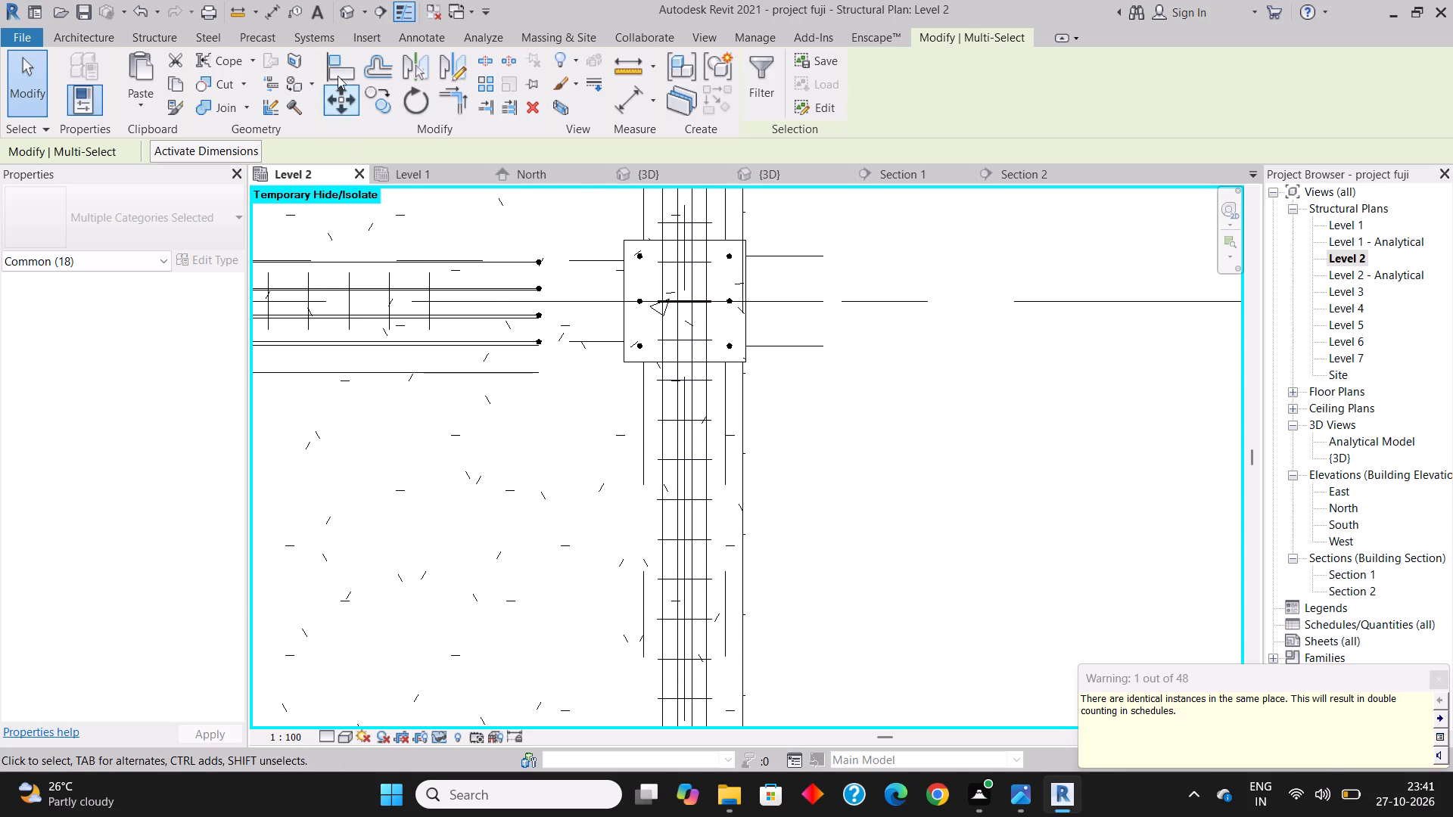
Examine the whole frame from several sides in the 3D view, including the beams pasted at the upper levels and above Level 7.
{"action": "left_click", "coordinate": [350, 5]}
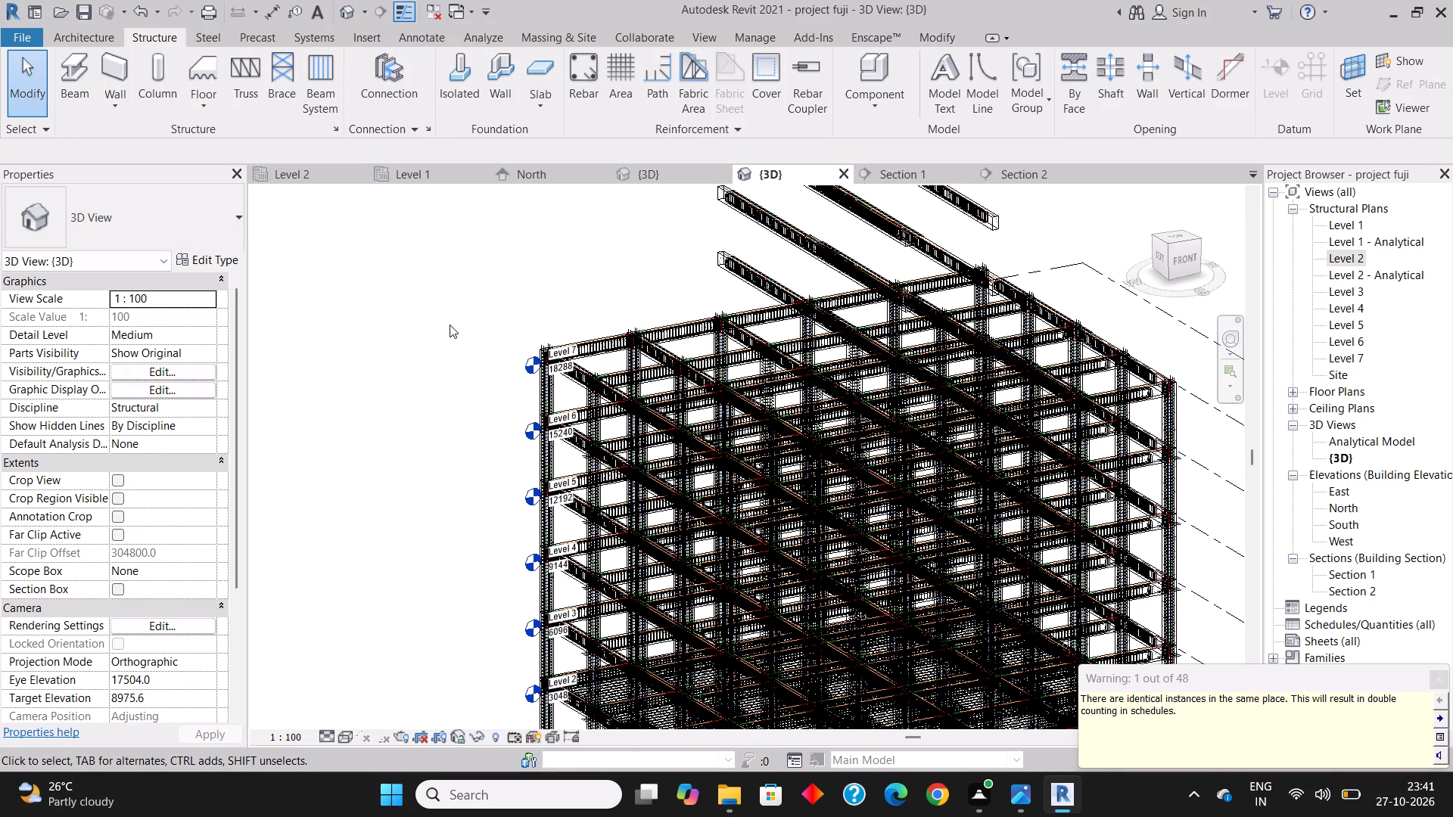
{"action": "left_click", "coordinate": [455, 286]}
{"action": "scroll", "coordinate": [455, 286], "scroll_direction": "down", "scroll_amount": 3}
{"action": "middle_click_drag", "start_coordinate": [552, 362], "coordinate": [607, 384], "text": "shift"}
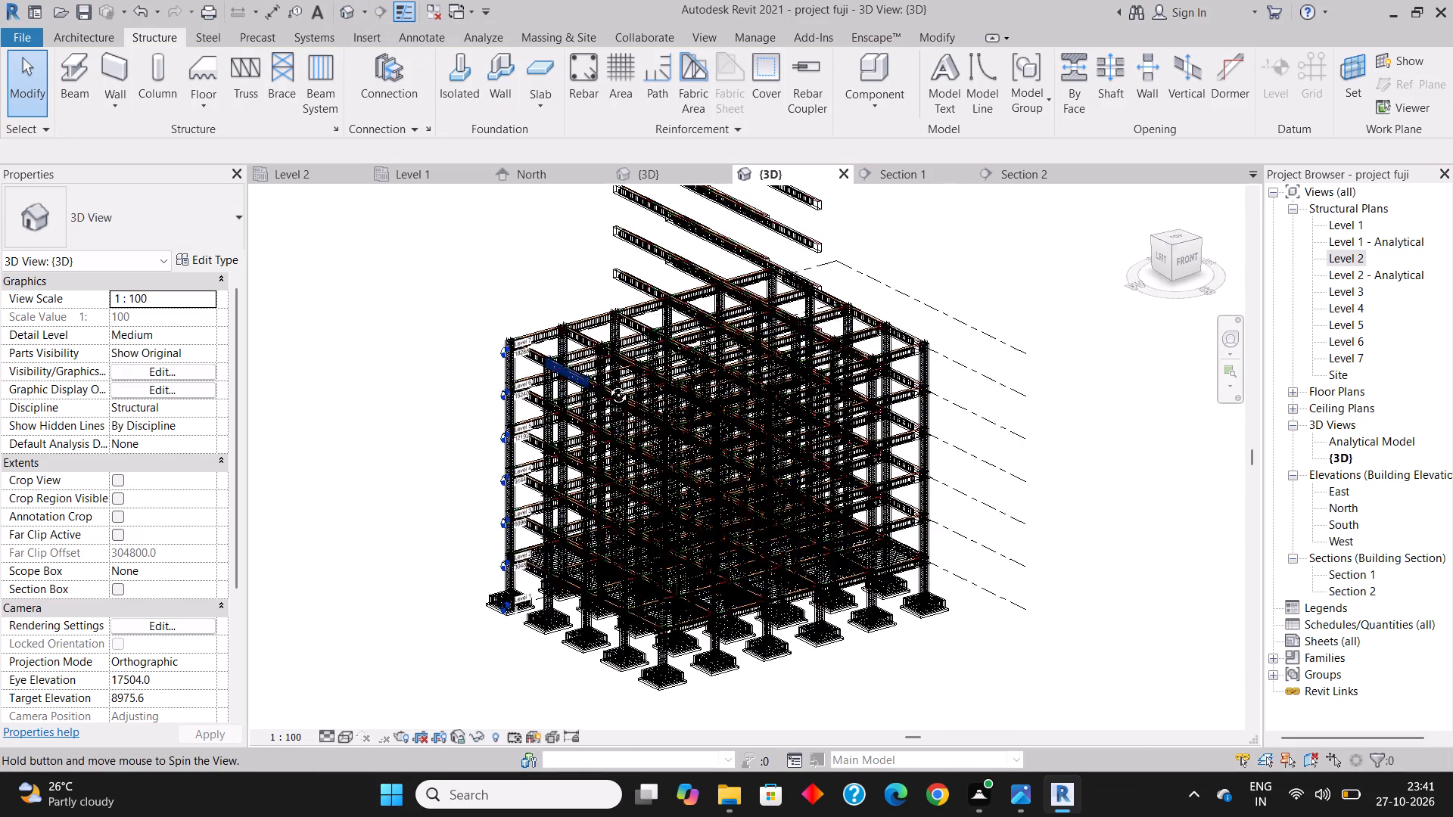
{"action": "middle_click_drag", "start_coordinate": [607, 384], "coordinate": [546, 256], "text": "shift"}
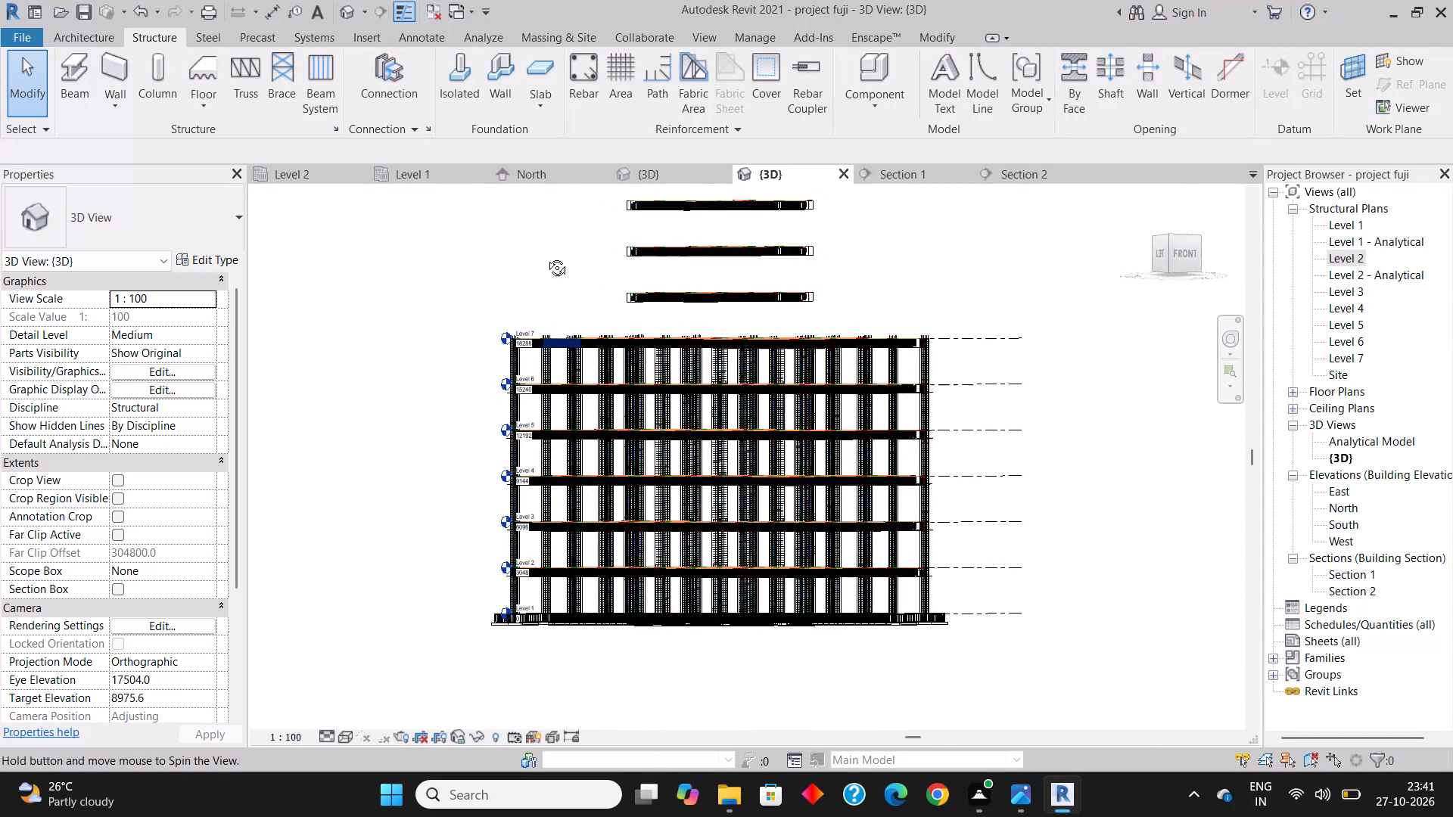
{"action": "middle_click_drag", "start_coordinate": [546, 256], "coordinate": [455, 298], "text": "shift"}
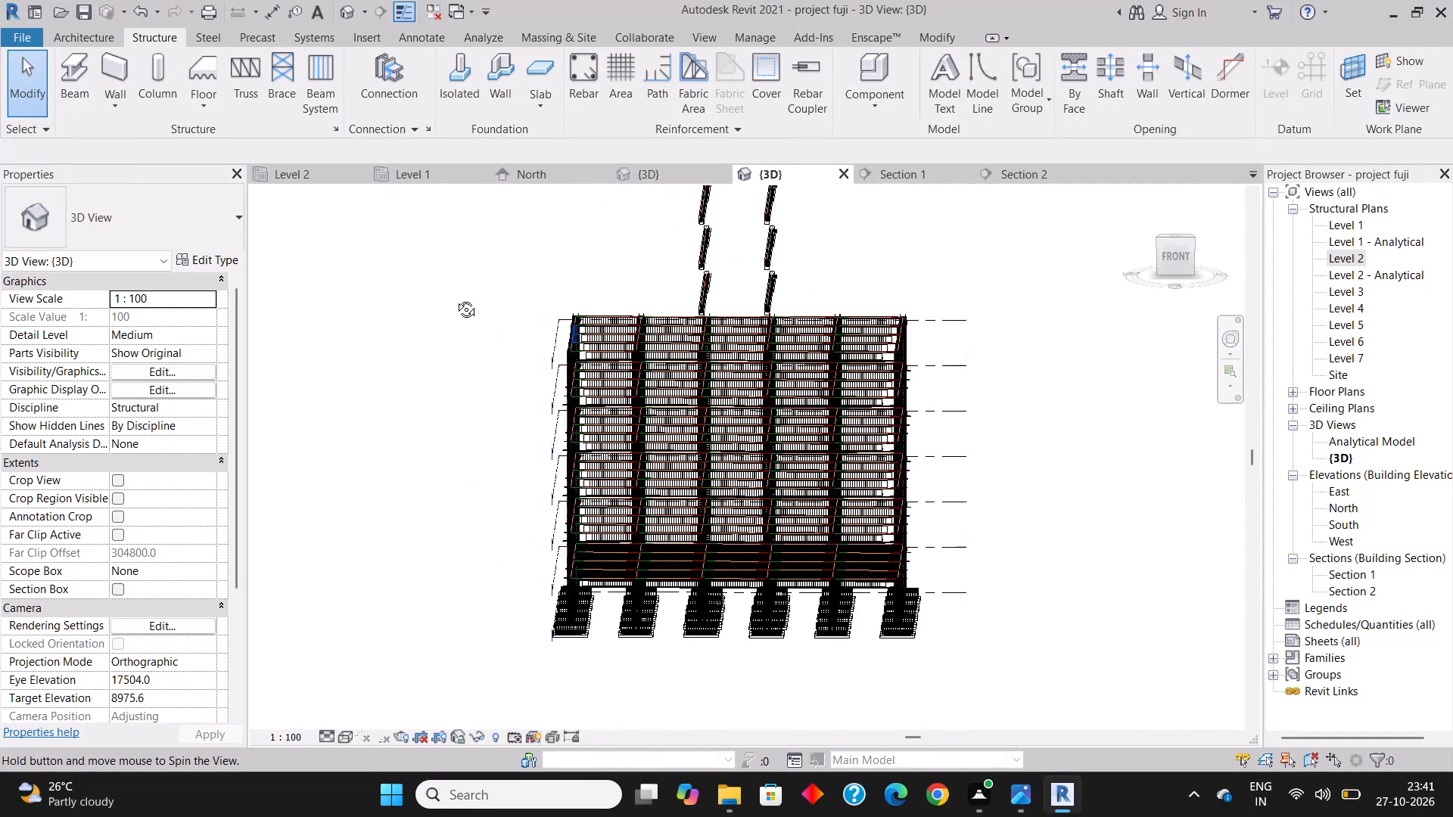
{"action": "middle_click_drag", "start_coordinate": [455, 298], "coordinate": [397, 377], "text": "shift"}
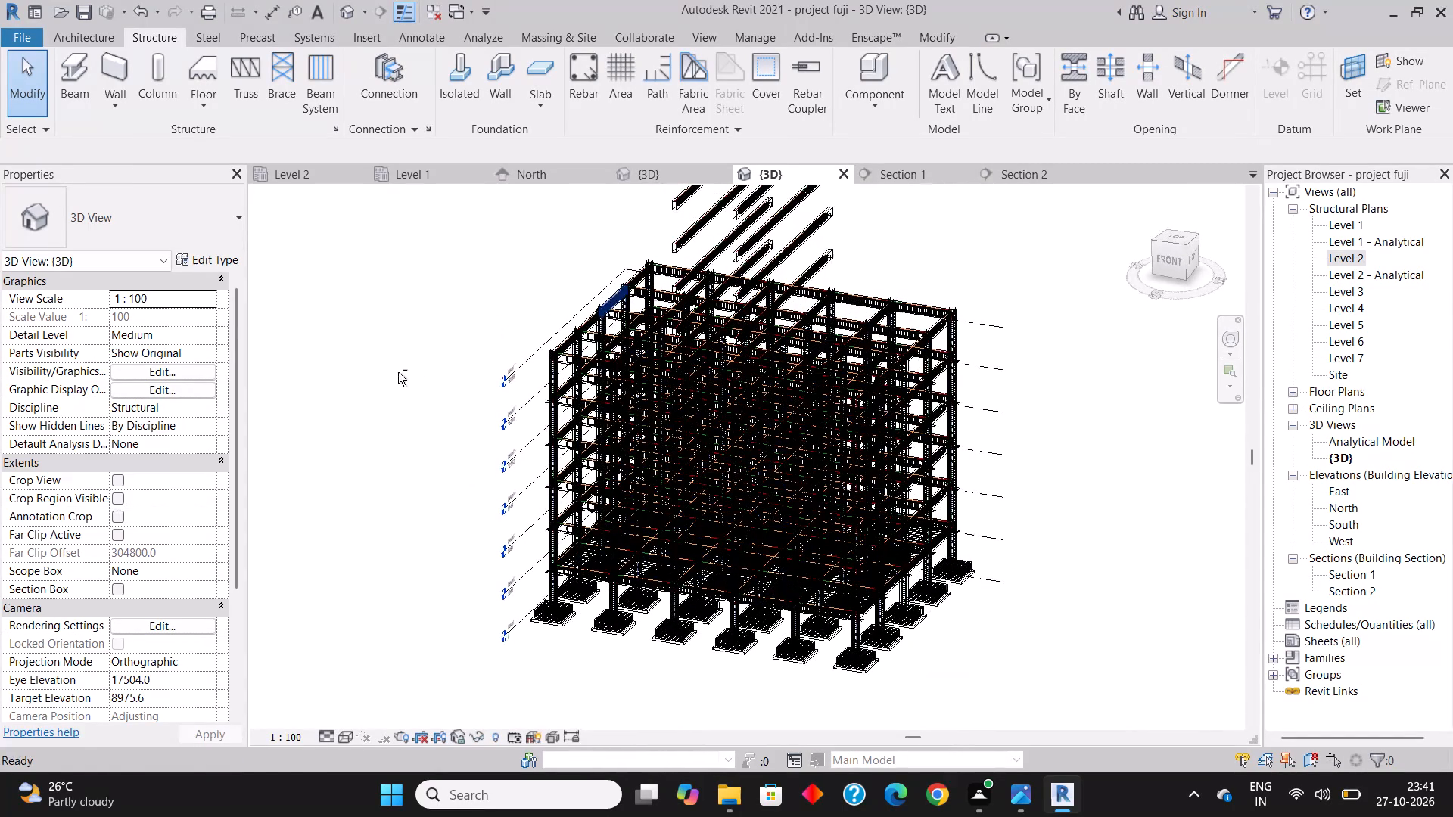
{"action": "scroll", "coordinate": [655, 554], "scroll_direction": "down", "scroll_amount": 5}
{"action": "middle_click_drag", "start_coordinate": [755, 422], "coordinate": [773, 368], "text": "shift"}
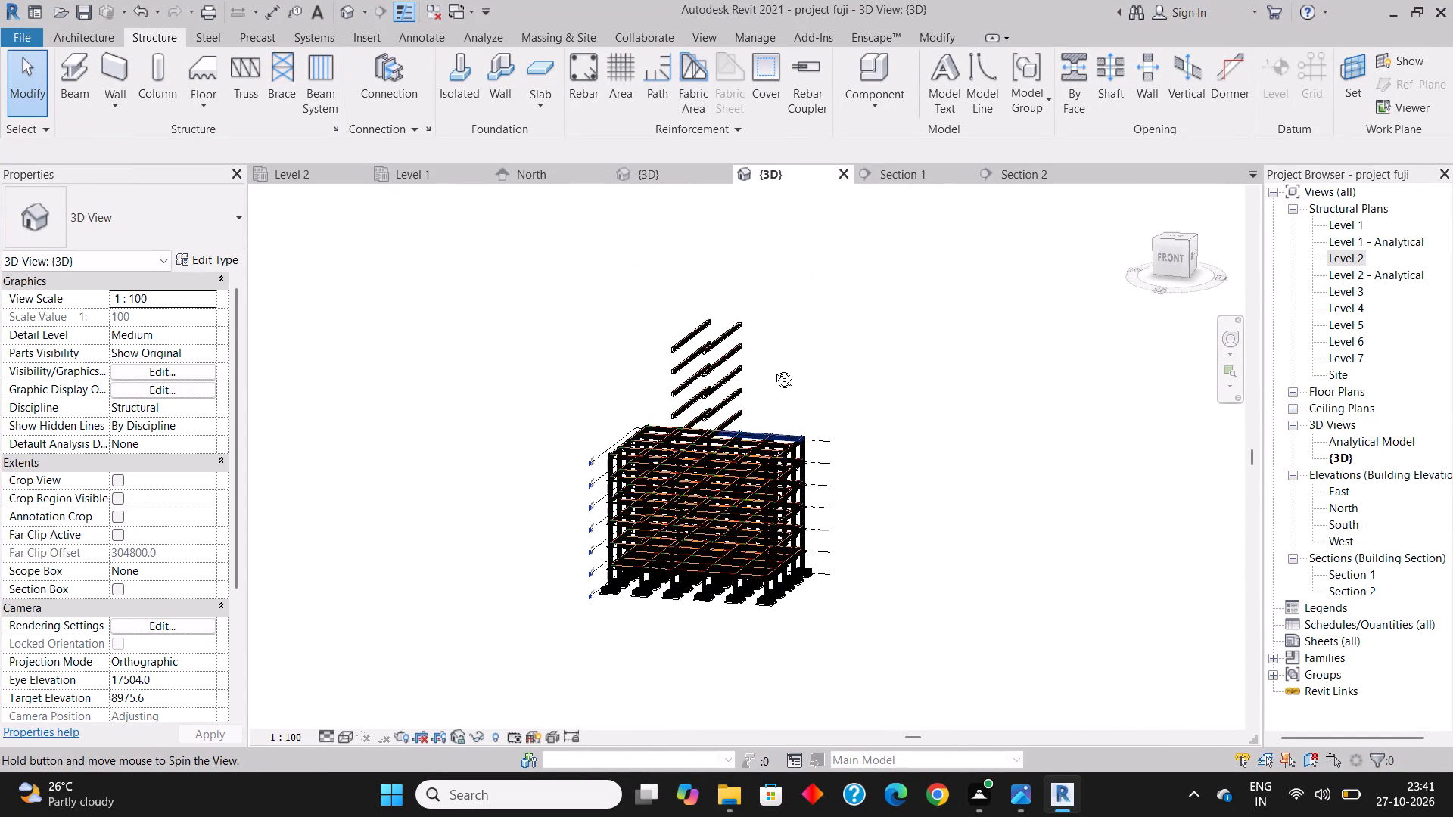
{"action": "middle_click_drag", "start_coordinate": [773, 368], "coordinate": [767, 312], "text": "shift"}
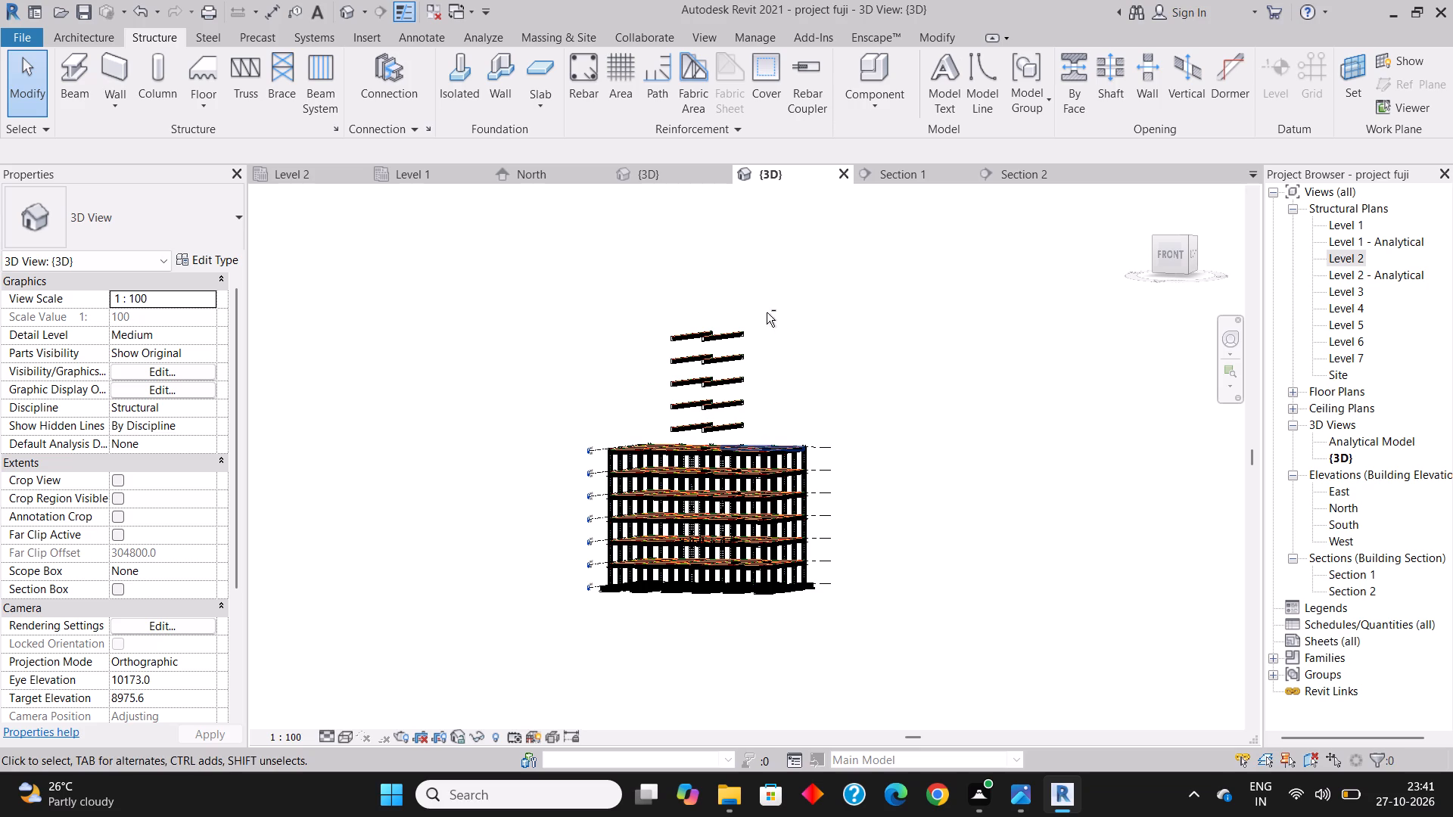
Delete the upper four rows of stray beams above Level 7 at grids C and D in the South elevation.
{"action": "double_click", "coordinate": [1343, 526]}
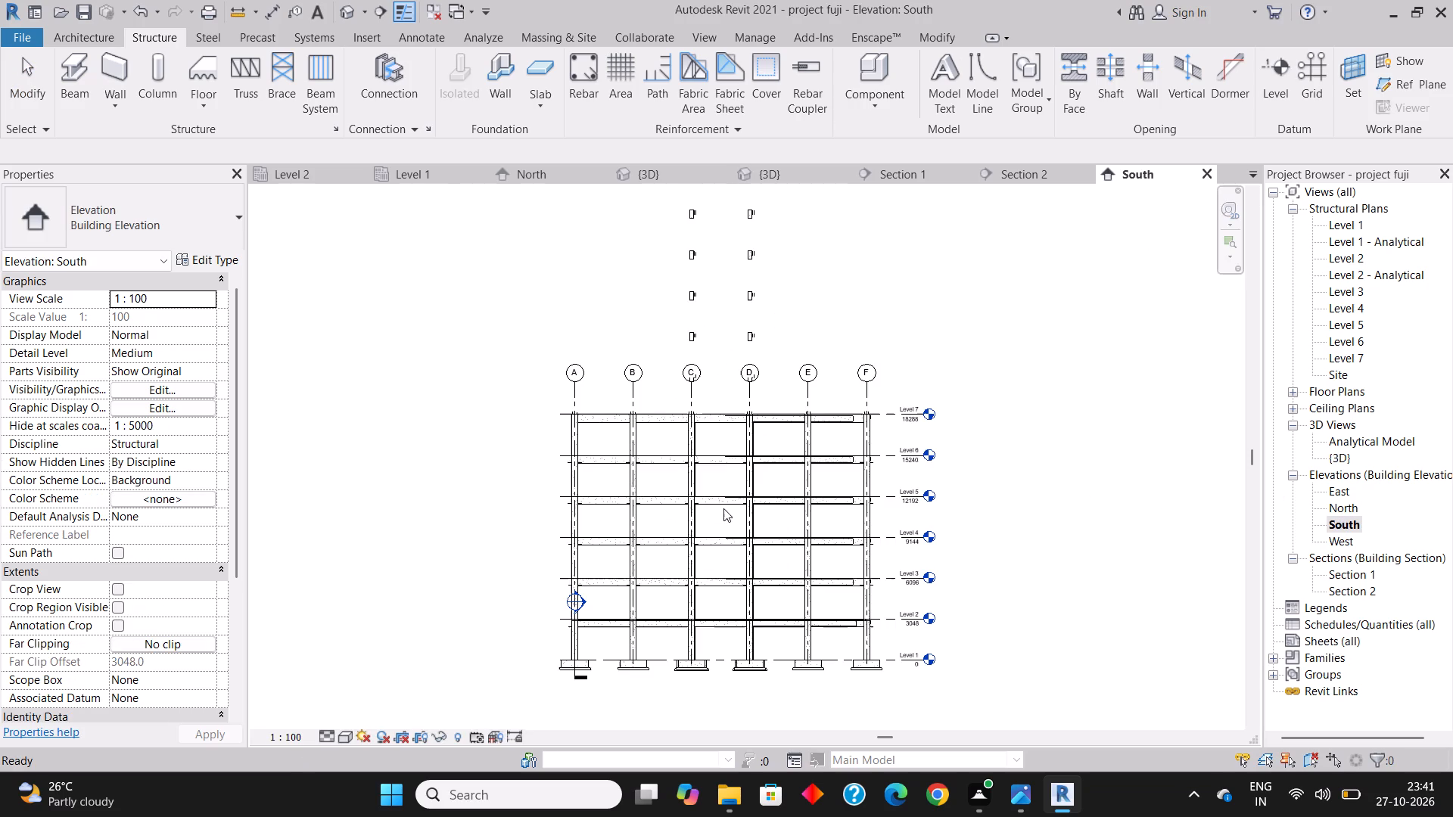
{"action": "middle_click_drag", "start_coordinate": [717, 447], "coordinate": [703, 591]}
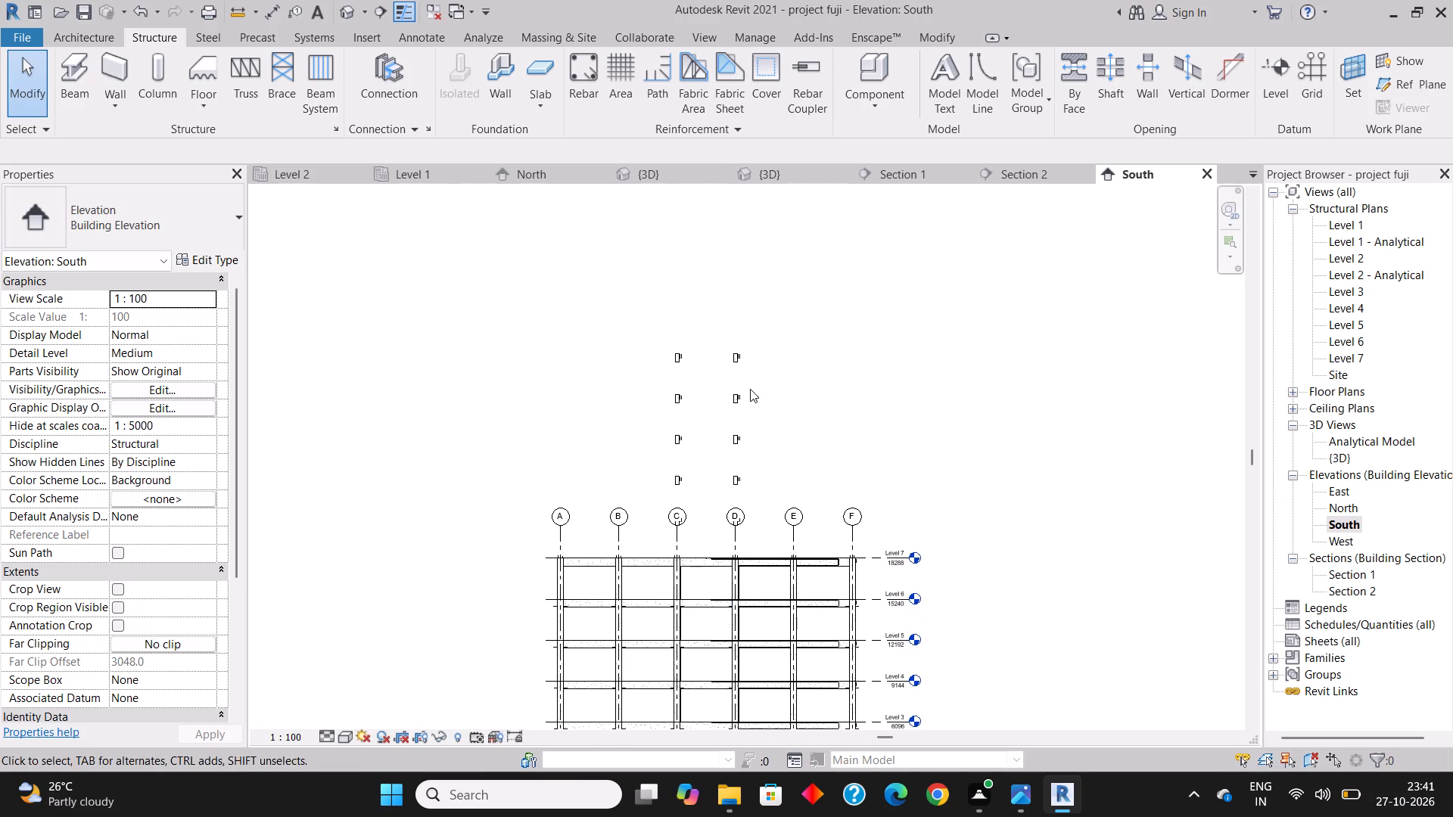
{"action": "left_click_drag", "start_coordinate": [647, 311], "coordinate": [714, 394]}
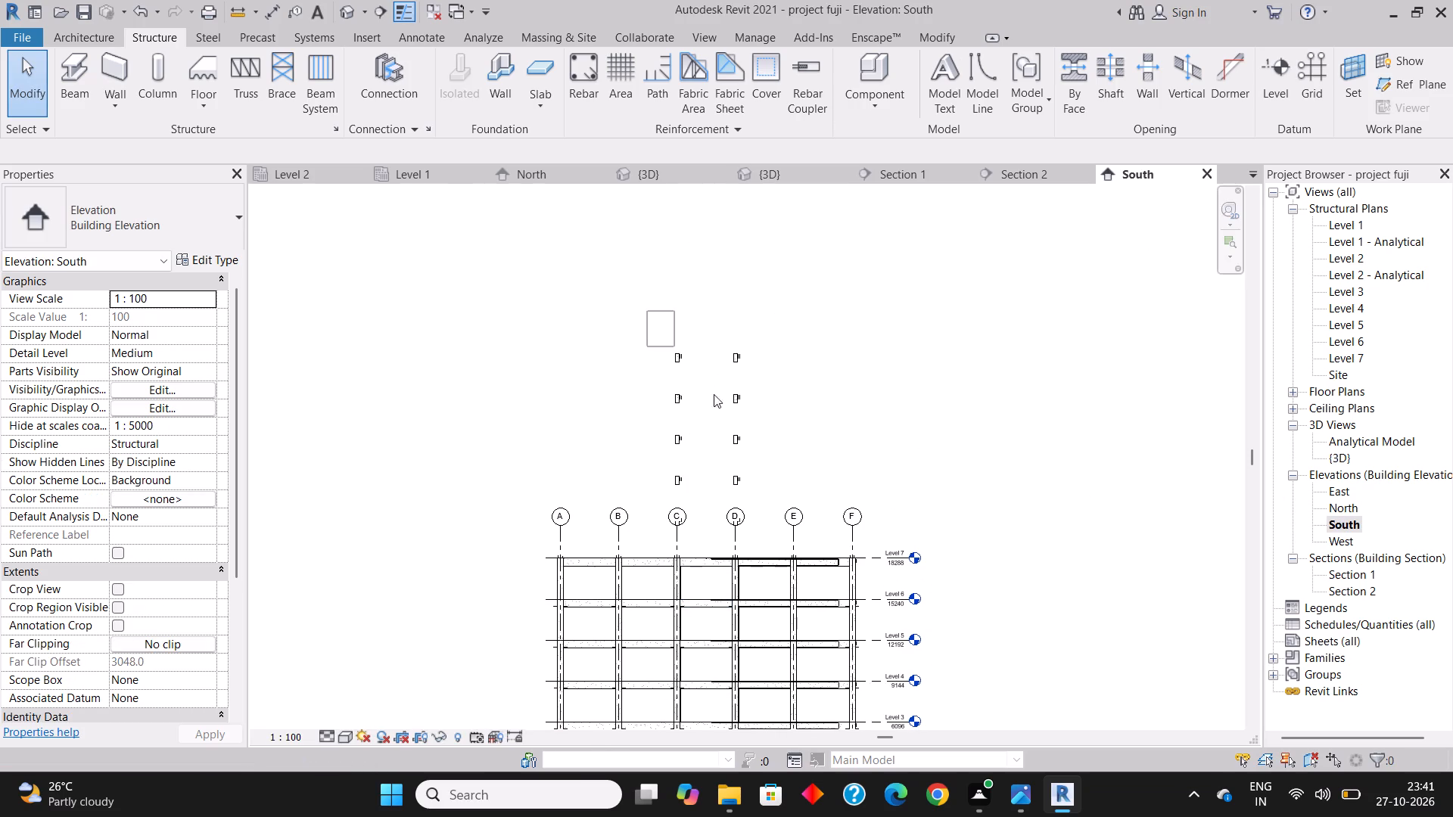
{"action": "left_click_drag", "start_coordinate": [714, 394], "coordinate": [778, 501]}
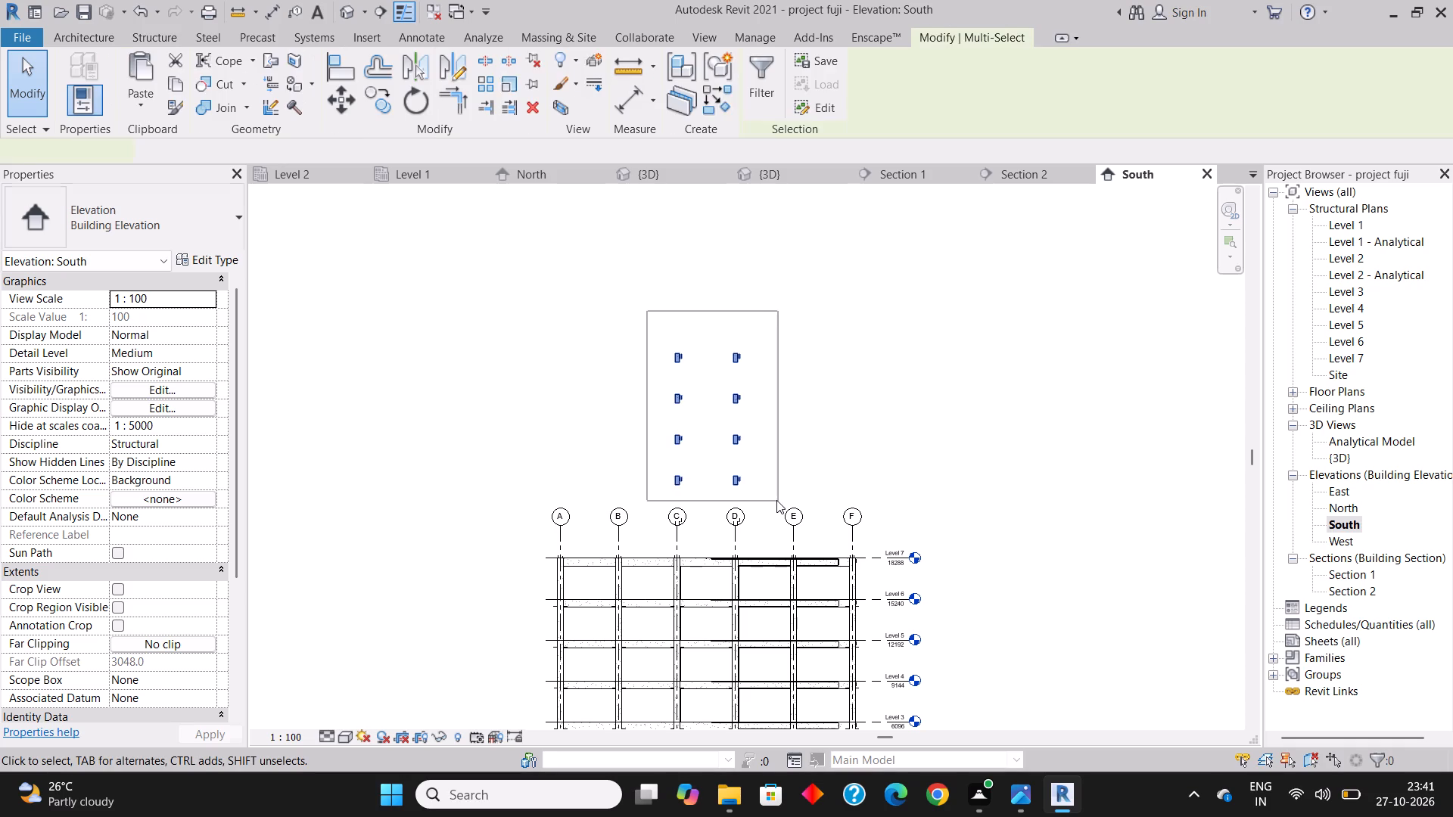
{"action": "key", "text": "Delete"}
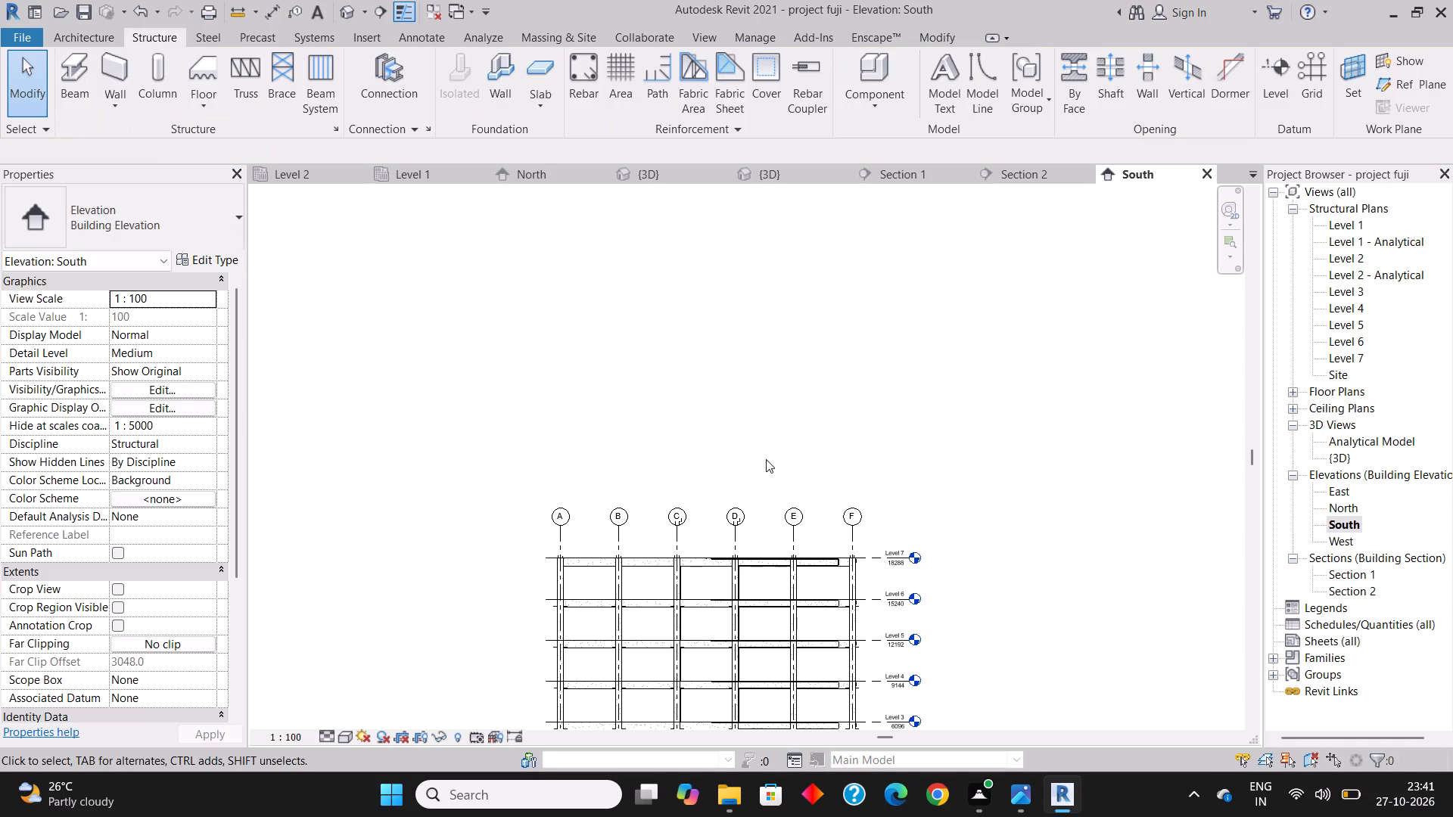
{"action": "left_click", "coordinate": [758, 417]}
Delete the nearest stray 300 x 600mm beam in the last row above Level 7 in the 3D view.
{"action": "left_click", "coordinate": [344, 9]}
{"action": "scroll", "coordinate": [687, 450], "scroll_direction": "up", "scroll_amount": 6}
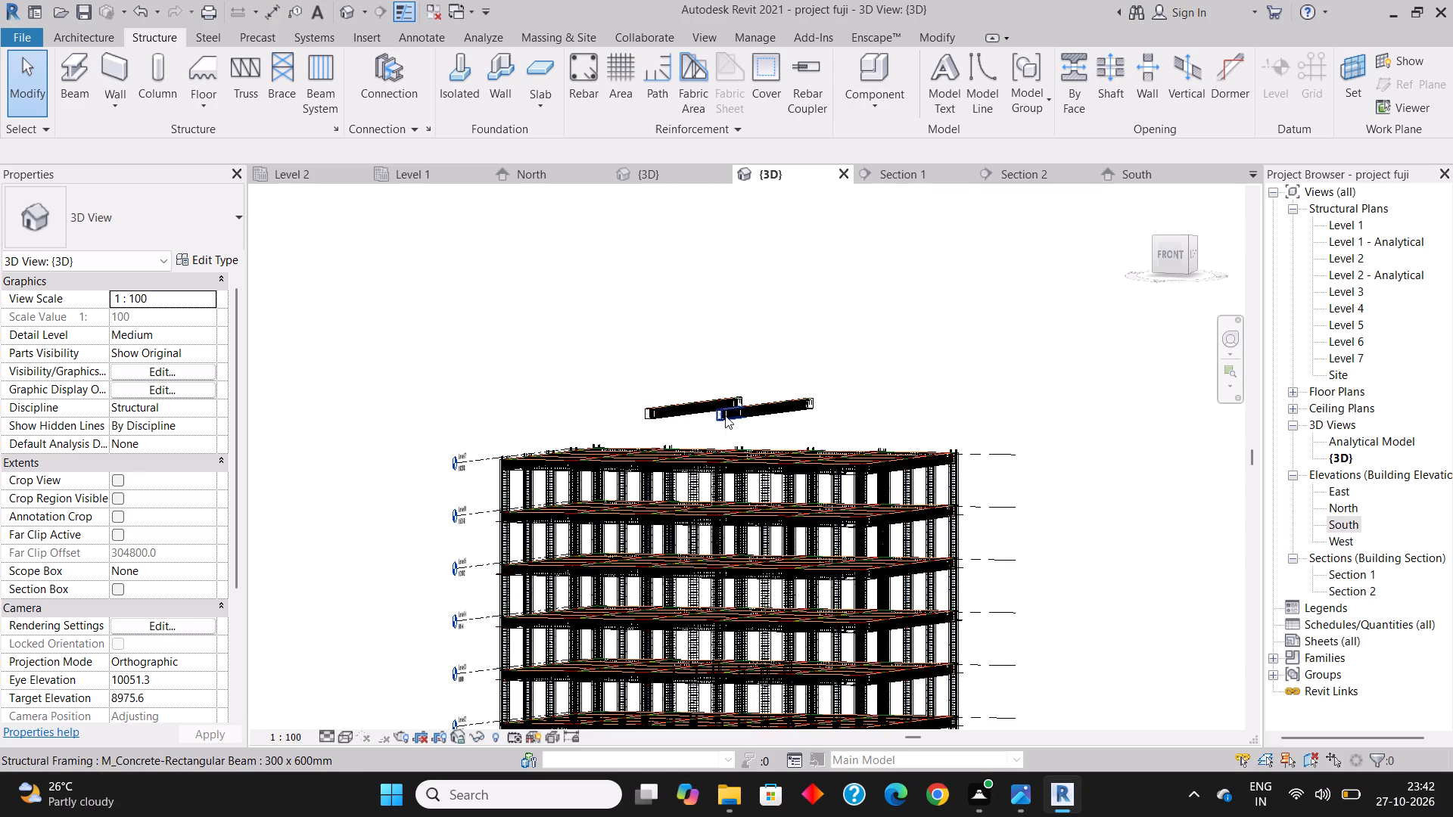
{"action": "left_click", "coordinate": [725, 415]}
{"action": "key", "text": "Delete"}
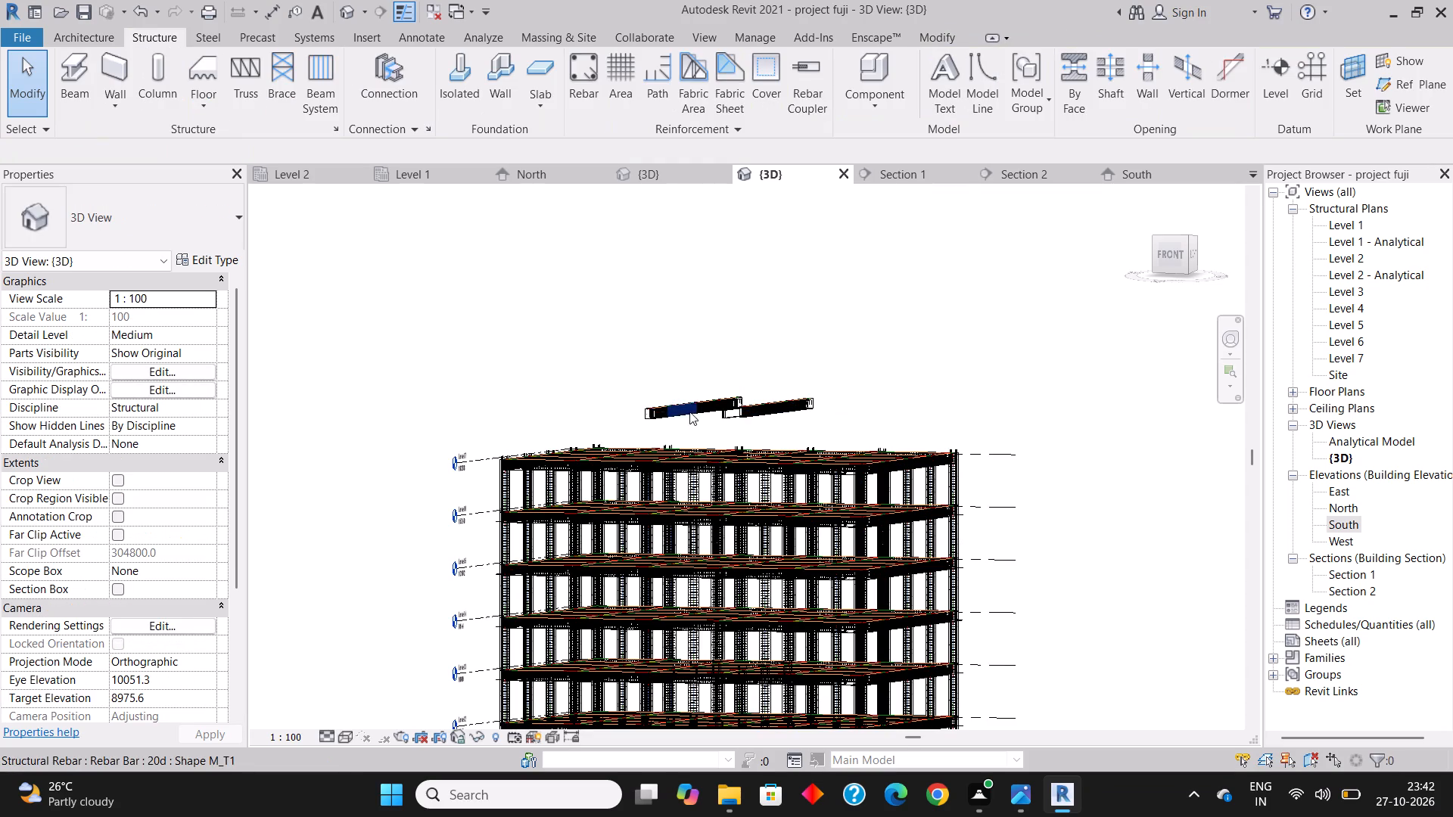
{"action": "left_click", "coordinate": [658, 408]}
{"action": "key", "text": "Delete"}
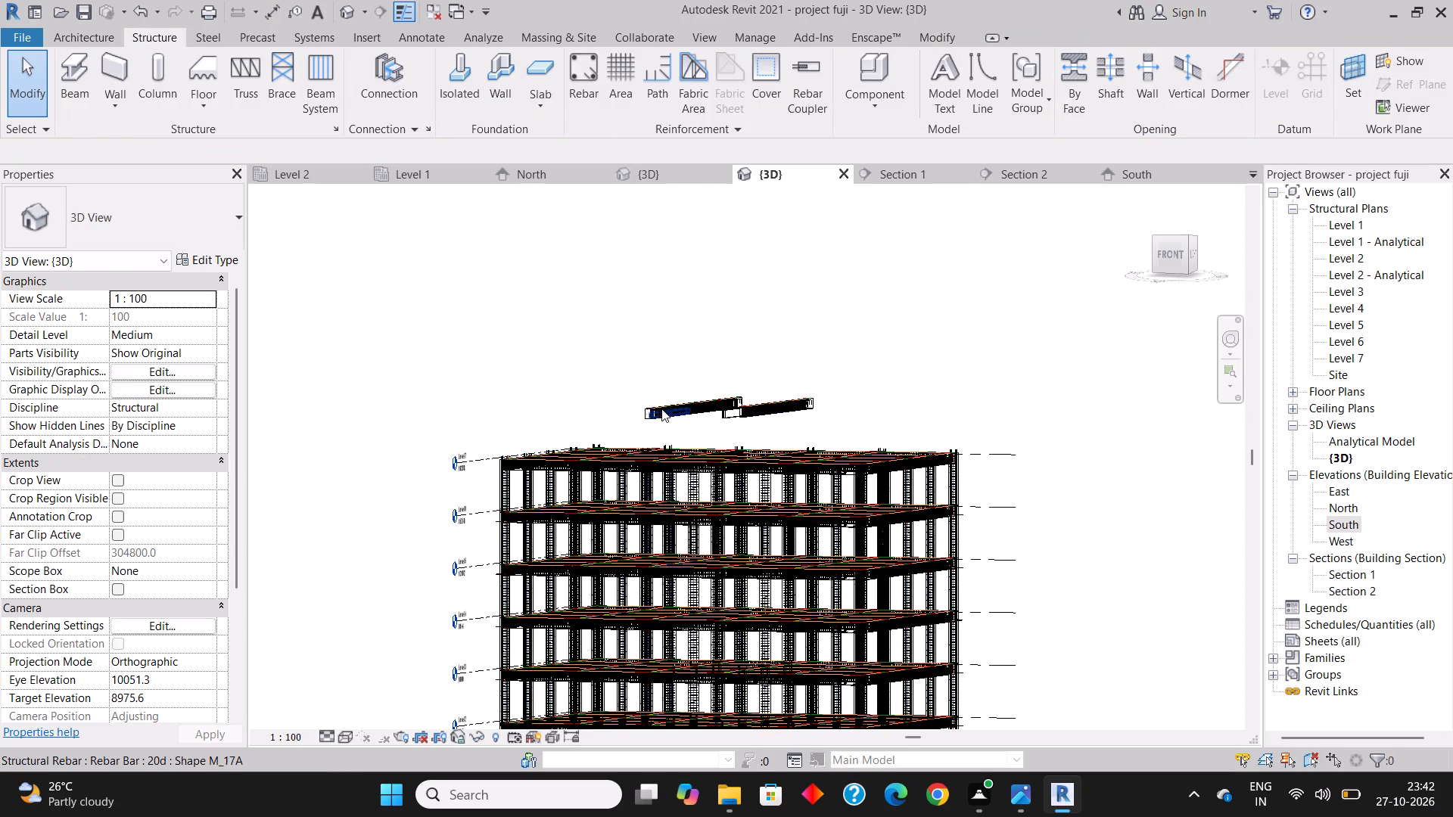
{"action": "left_click", "coordinate": [672, 408]}
{"action": "left_click", "coordinate": [672, 408]}
{"action": "key", "text": "Delete"}
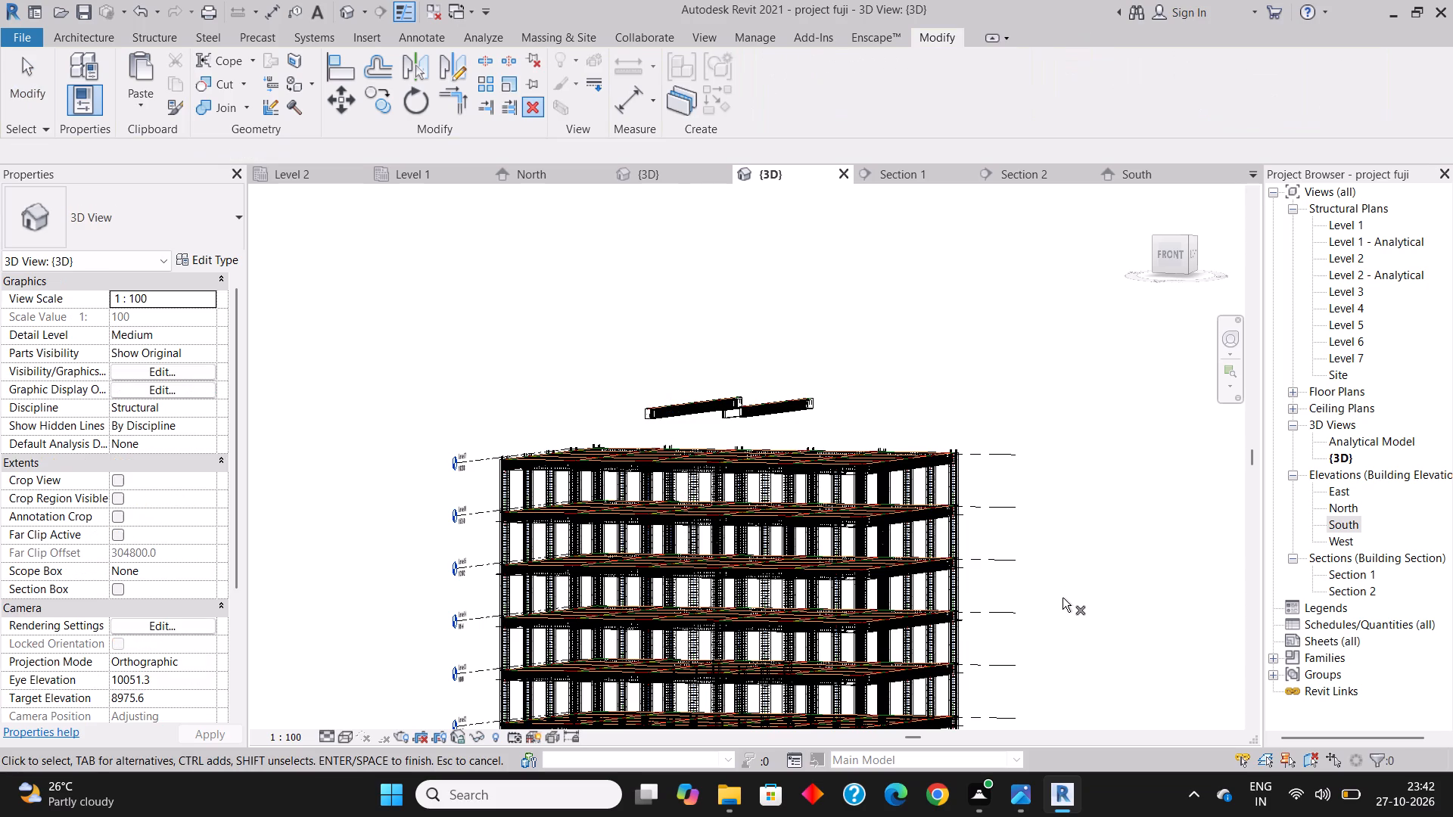
{"action": "left_click", "coordinate": [736, 415]}
{"action": "key", "text": "Escape"}
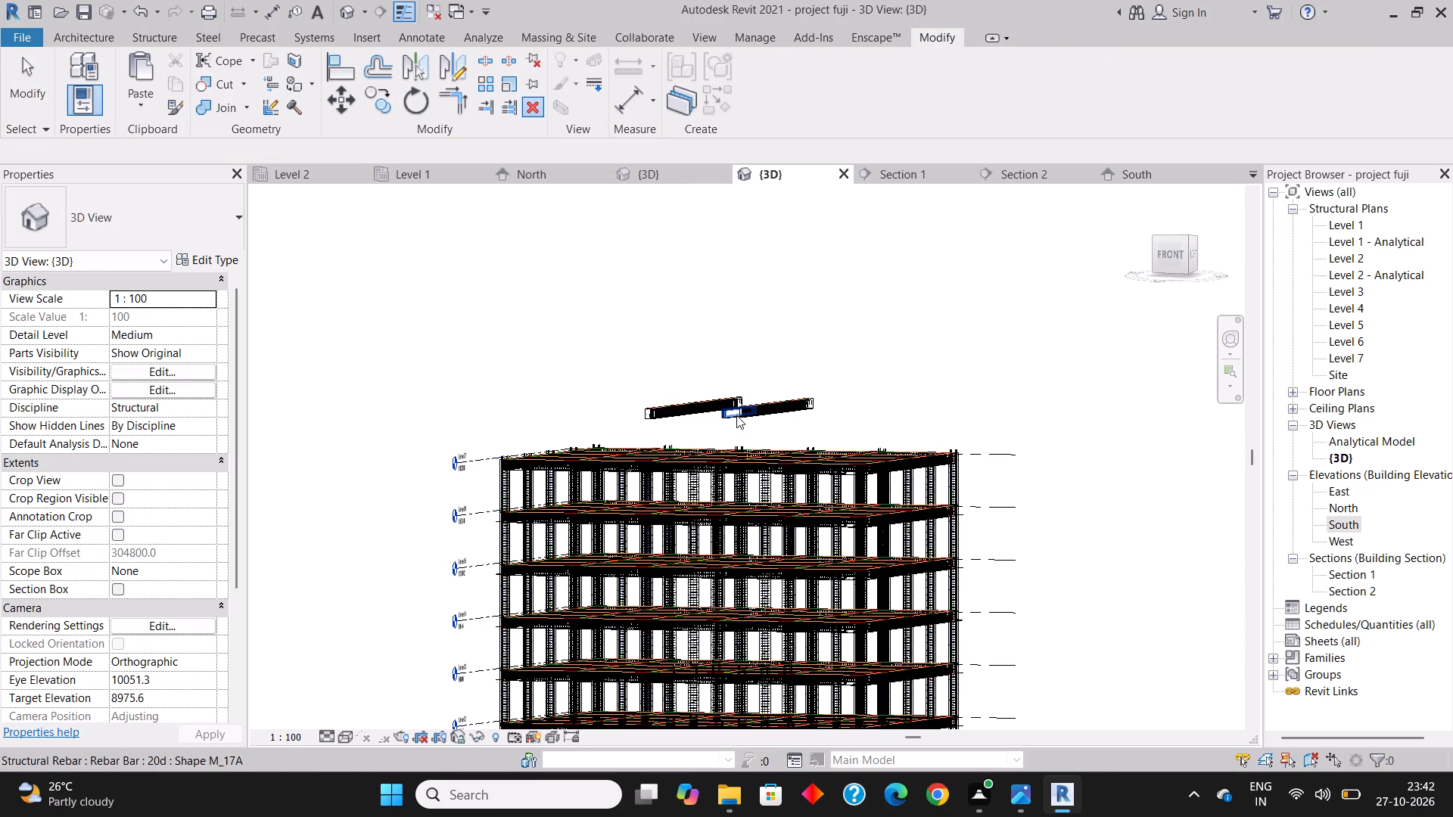
{"action": "key", "text": "Escape"}
Delete the loose 20d rebar sets of shape M_17A projecting from the stray beams above Level 7.
{"action": "left_click", "coordinate": [736, 415]}
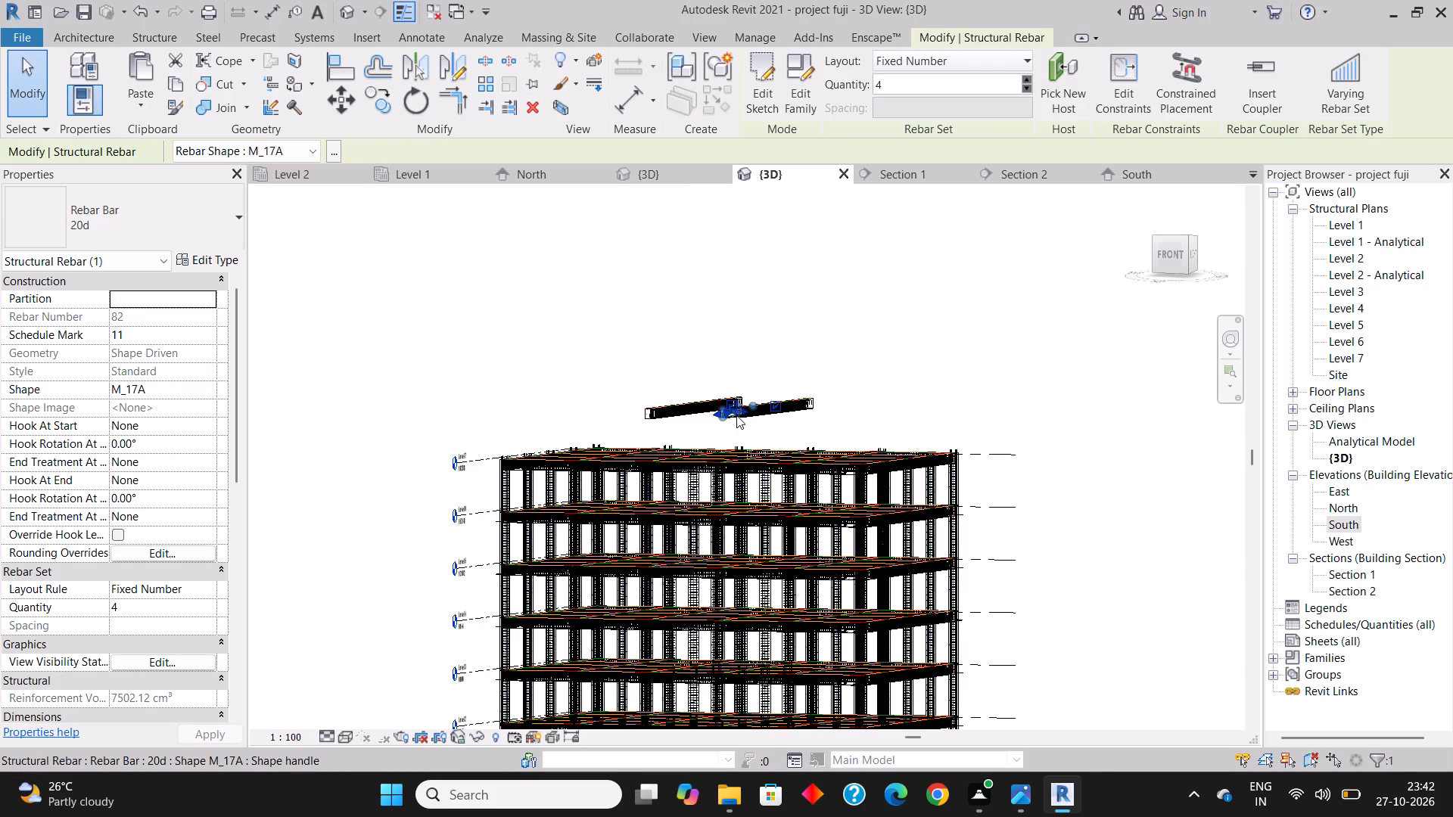
{"action": "key", "text": "Delete"}
{"action": "scroll", "coordinate": [736, 415], "scroll_direction": "up", "scroll_amount": 7}
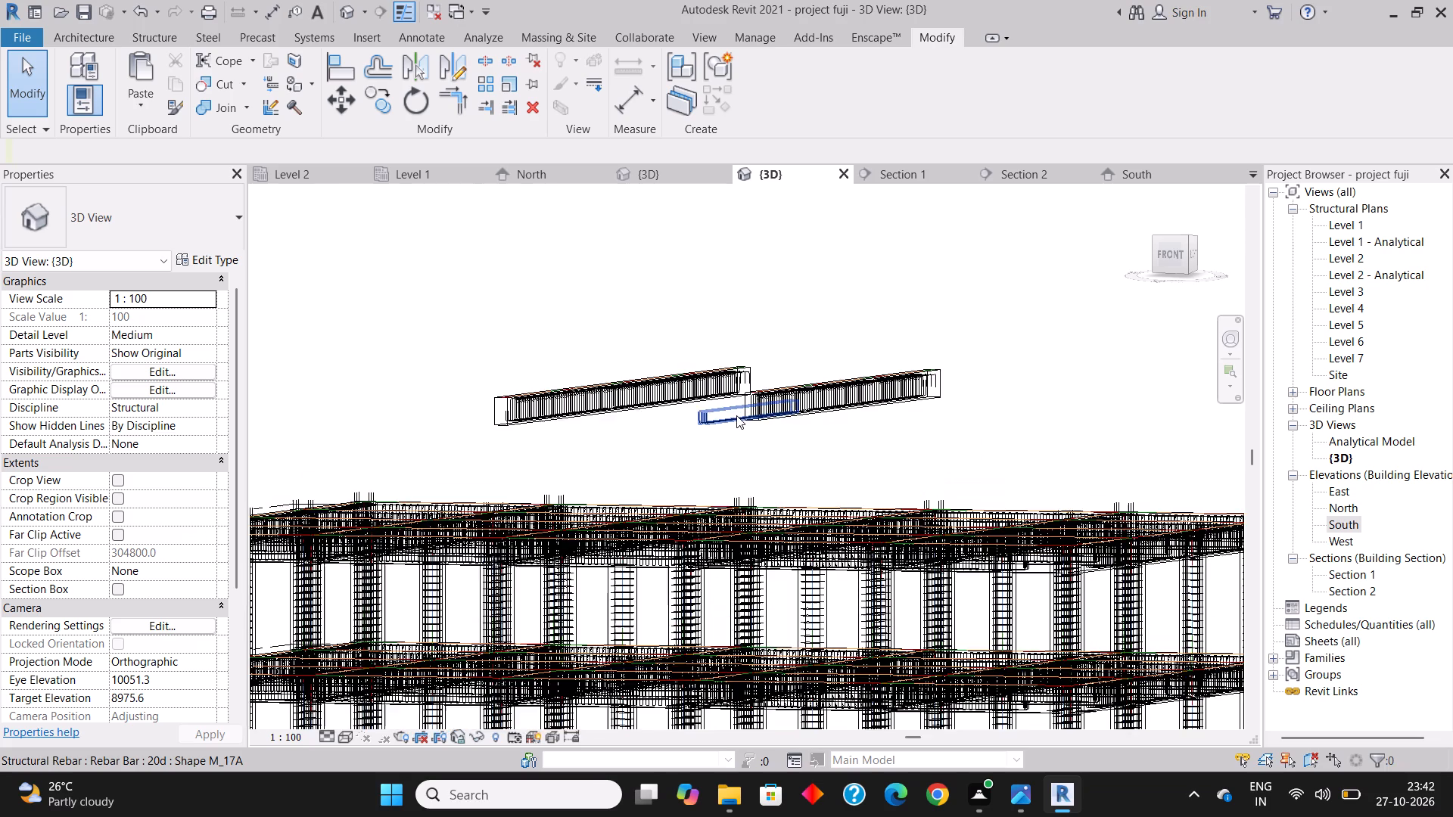
{"action": "scroll", "coordinate": [736, 415], "scroll_direction": "up", "scroll_amount": 6}
{"action": "left_click", "coordinate": [736, 415]}
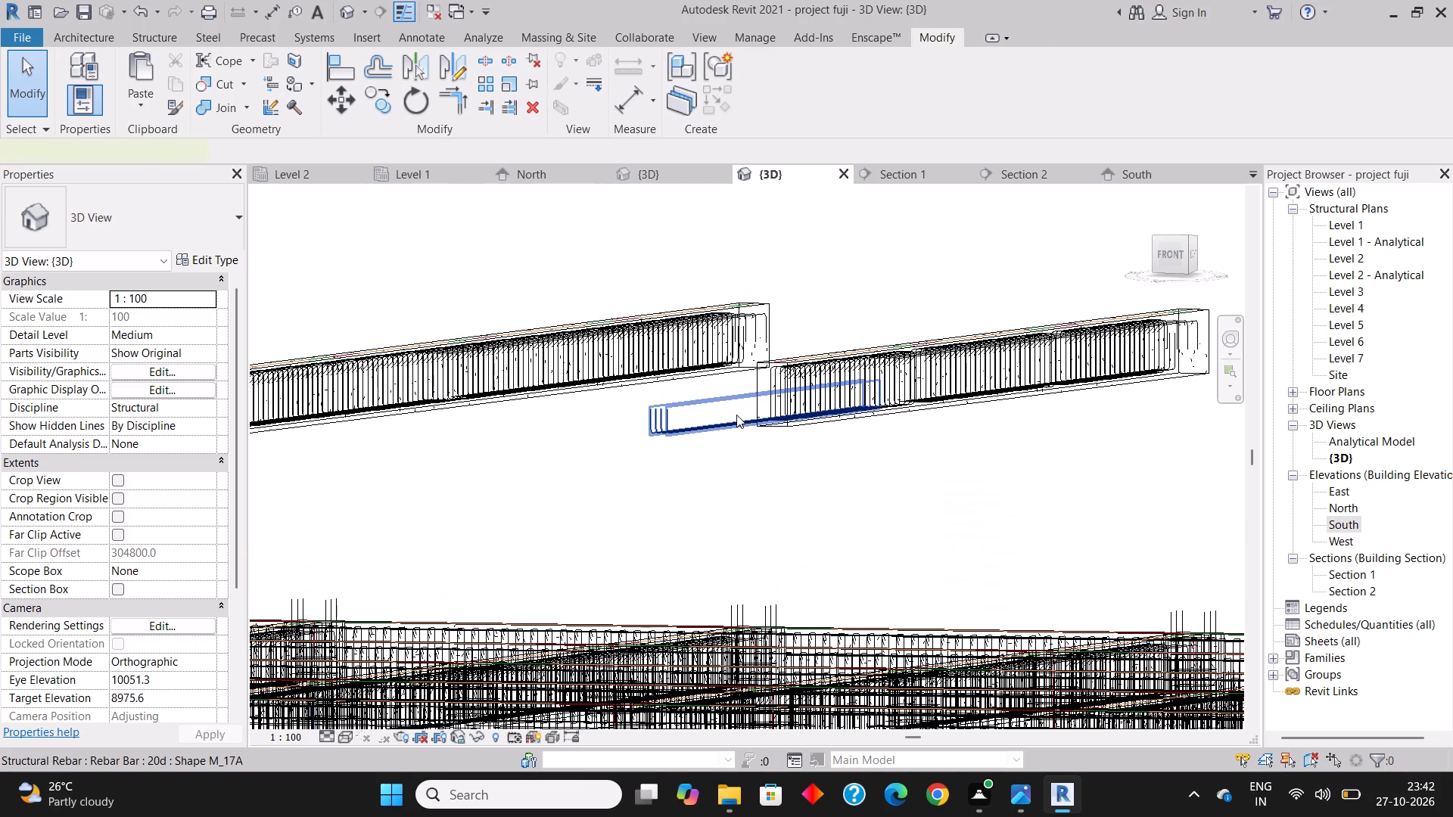
{"action": "key", "text": "Delete"}
Delete the remaining stray beams in both lines above Level 7, together with their reinforcement, in the 3D view.
{"action": "left_click_drag", "start_coordinate": [898, 304], "coordinate": [817, 433]}
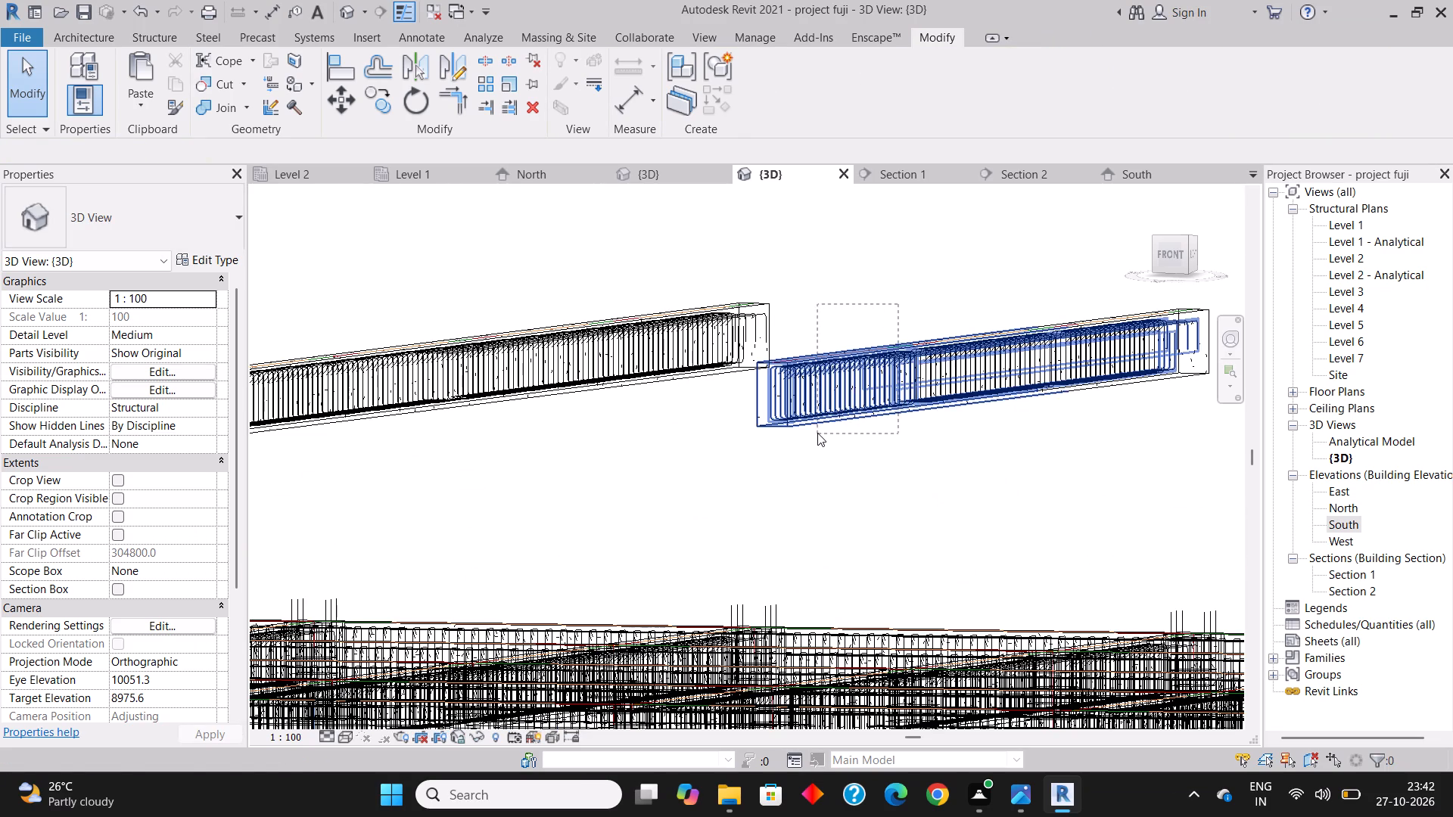
{"action": "key", "text": "Delete"}
{"action": "left_click_drag", "start_coordinate": [807, 275], "coordinate": [786, 297]}
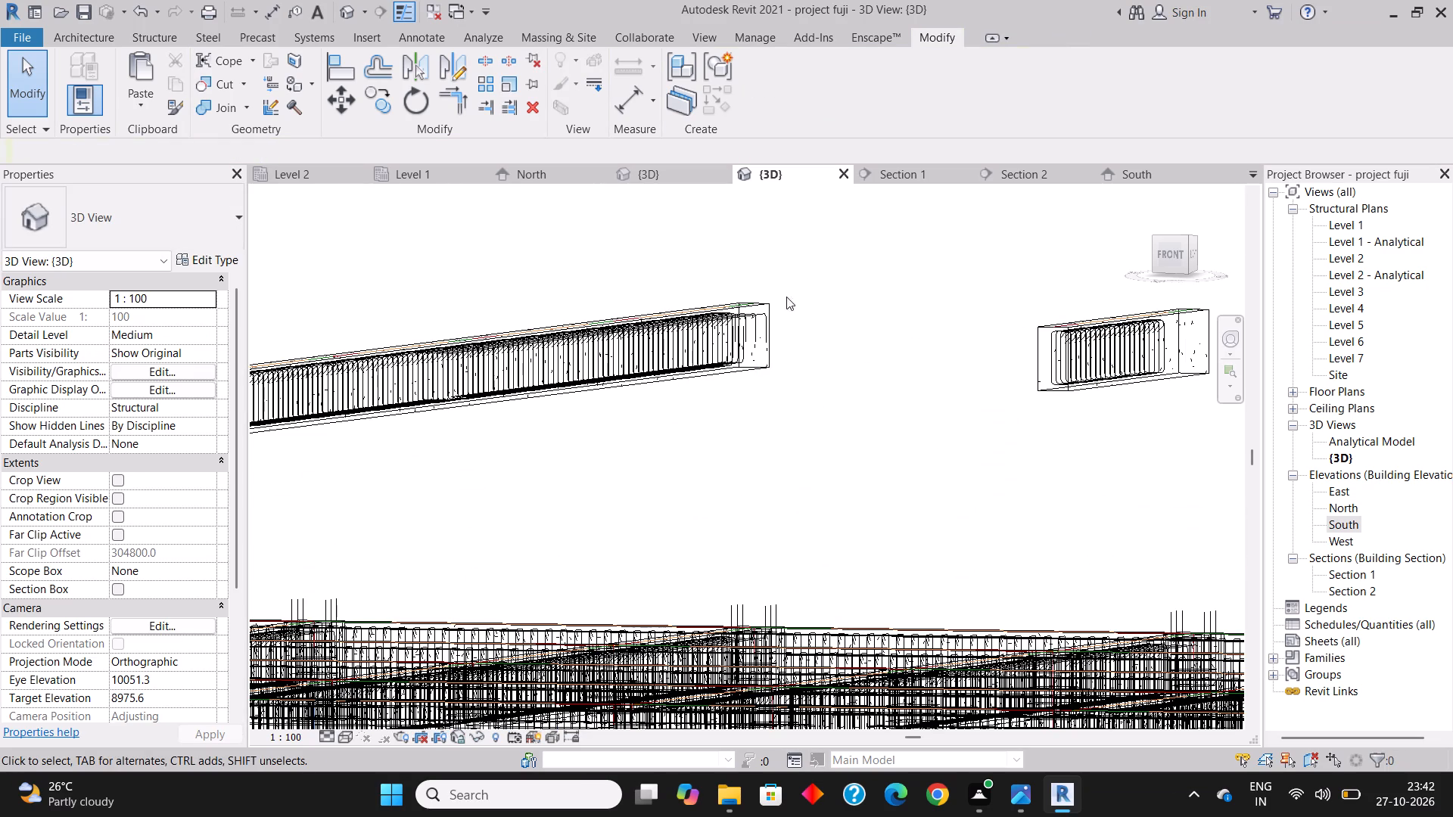
{"action": "left_click_drag", "start_coordinate": [786, 297], "coordinate": [591, 428]}
{"action": "key", "text": "Delete"}
{"action": "left_click_drag", "start_coordinate": [516, 295], "coordinate": [431, 390]}
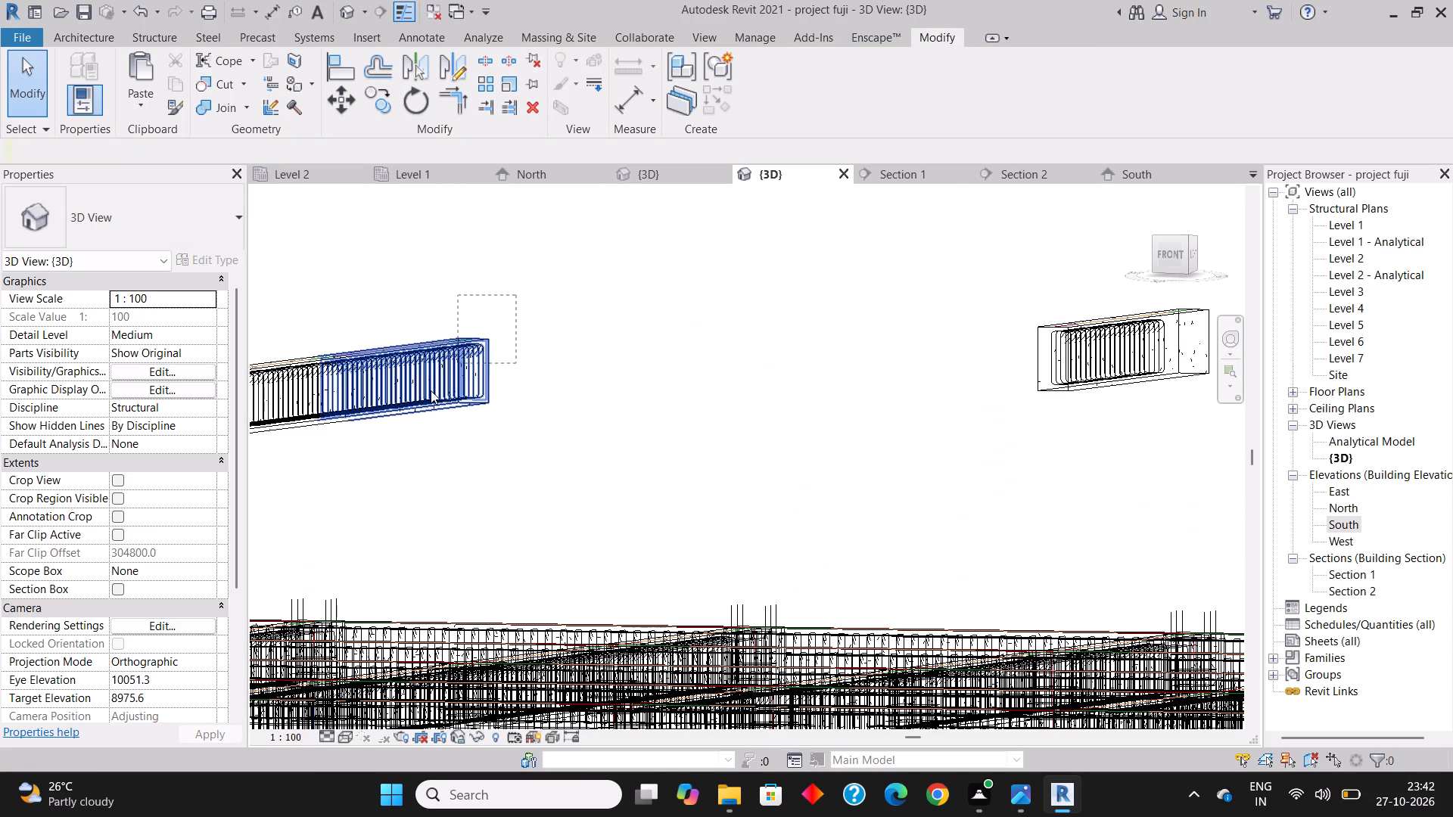
{"action": "left_click_drag", "start_coordinate": [431, 390], "coordinate": [386, 441]}
{"action": "key", "text": "Delete"}
{"action": "middle_click_drag", "start_coordinate": [393, 437], "coordinate": [692, 443]}
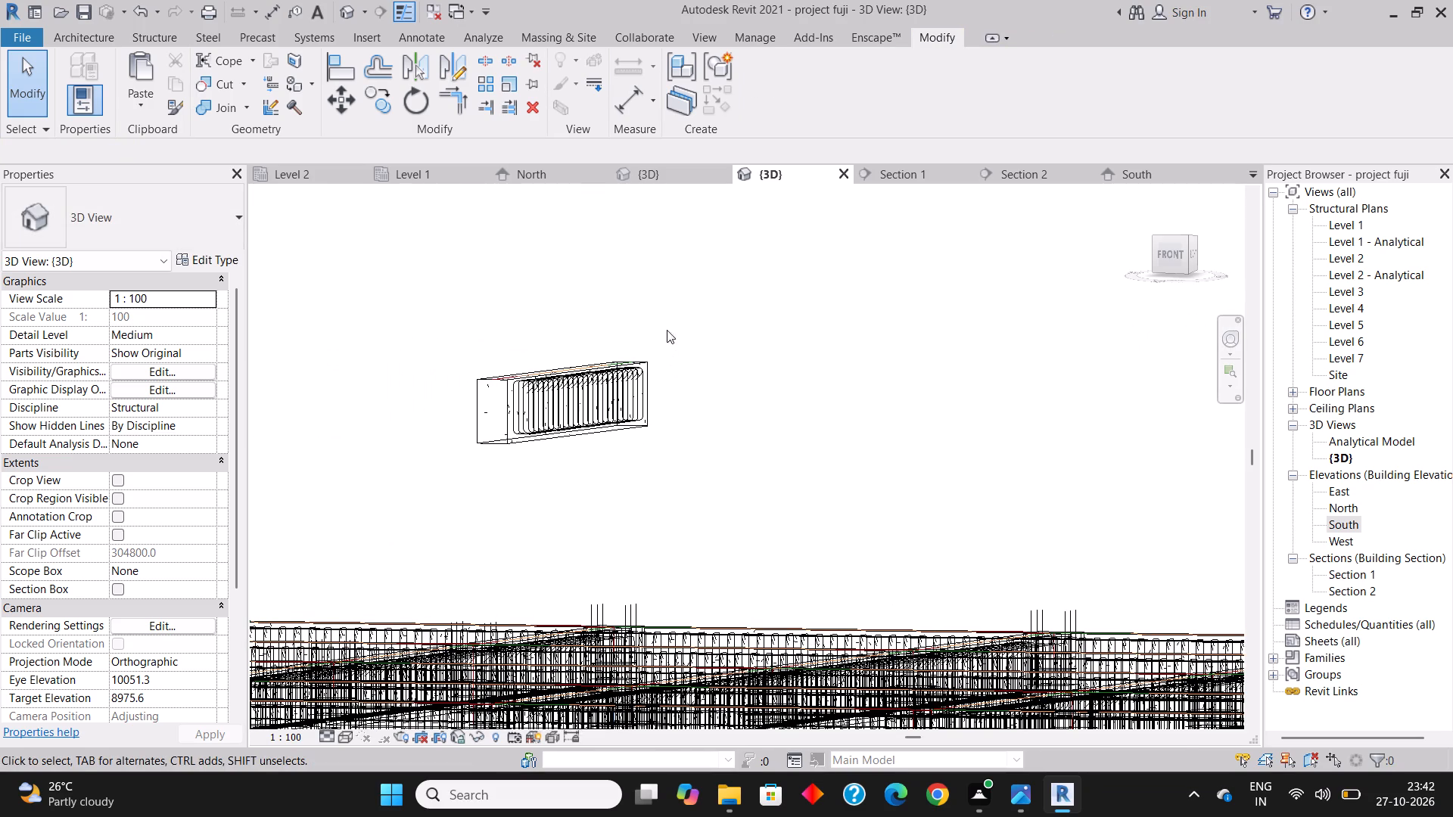
{"action": "left_click_drag", "start_coordinate": [677, 306], "coordinate": [436, 477]}
{"action": "key", "text": "Delete"}
{"action": "scroll", "coordinate": [459, 453], "scroll_direction": "down", "scroll_amount": 3}
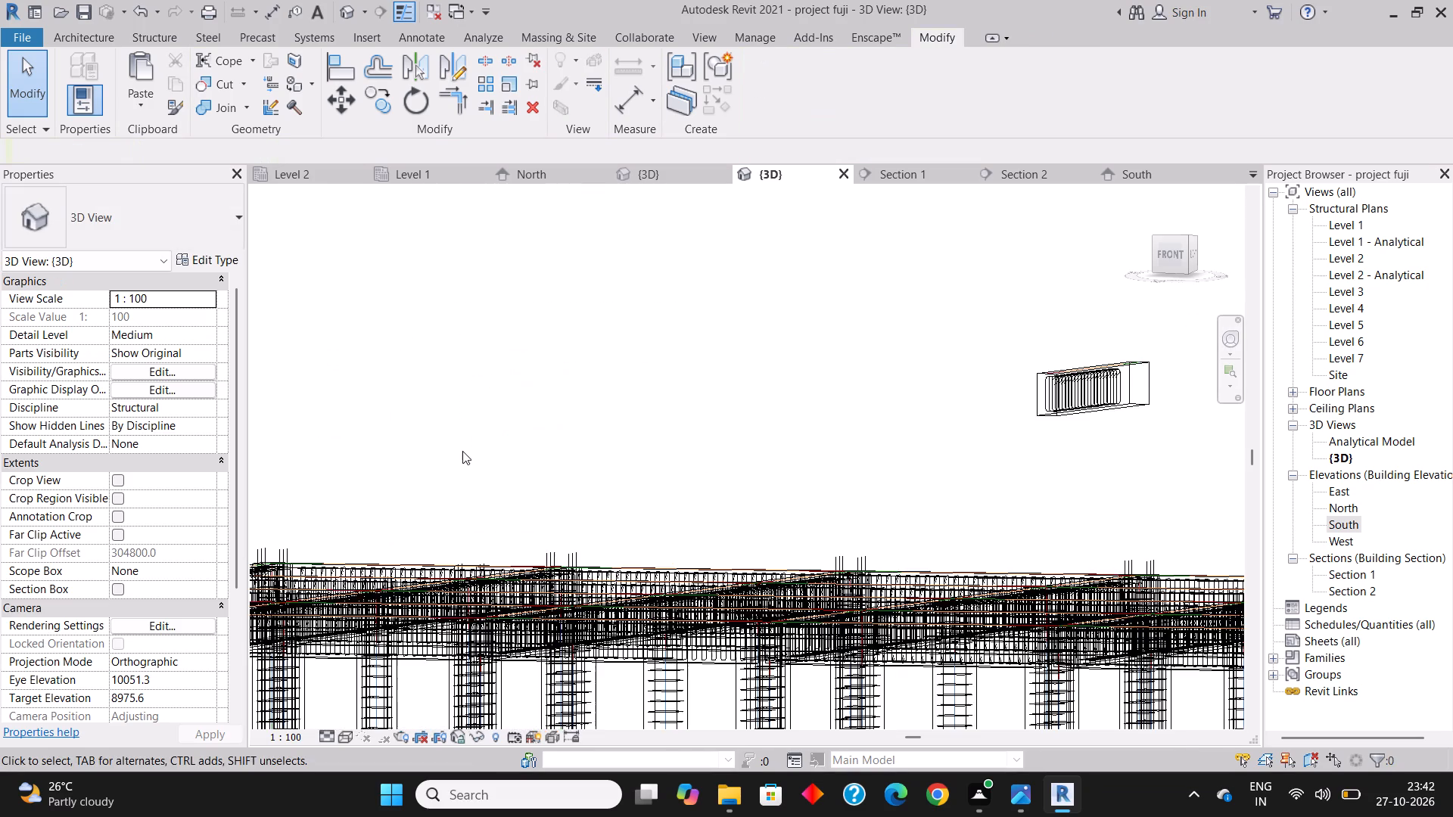
{"action": "scroll", "coordinate": [470, 446], "scroll_direction": "down", "scroll_amount": 4}
{"action": "scroll", "coordinate": [818, 408], "scroll_direction": "up", "scroll_amount": 6}
{"action": "left_click_drag", "start_coordinate": [944, 337], "coordinate": [686, 498]}
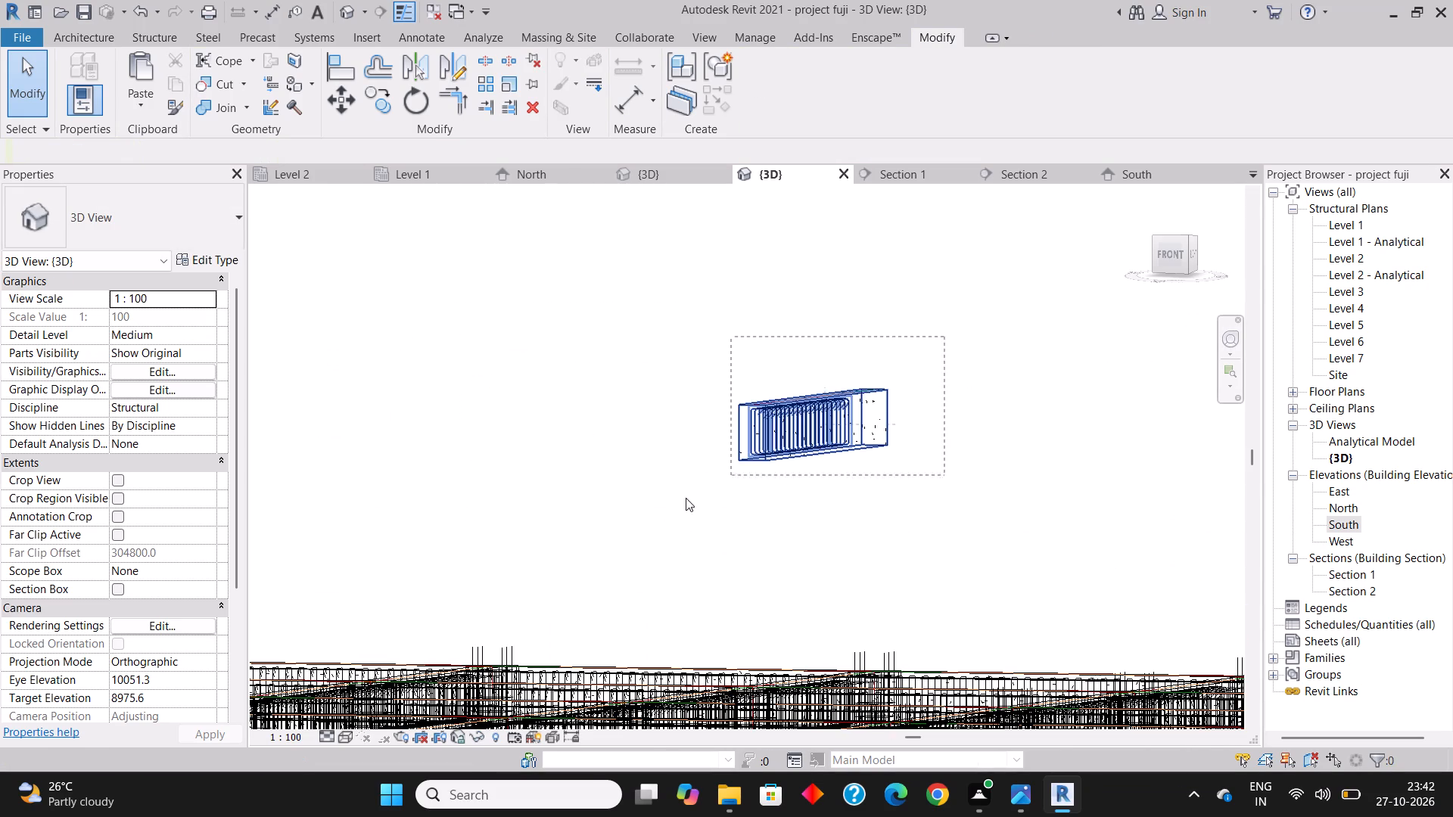
{"action": "left_click_drag", "start_coordinate": [686, 498], "coordinate": [622, 523]}
{"action": "key", "text": "Delete"}
Show the 3D view in the Realistic visual style at the corner of the Level 2 slab.
{"action": "scroll", "coordinate": [796, 388], "scroll_direction": "down", "scroll_amount": 7}
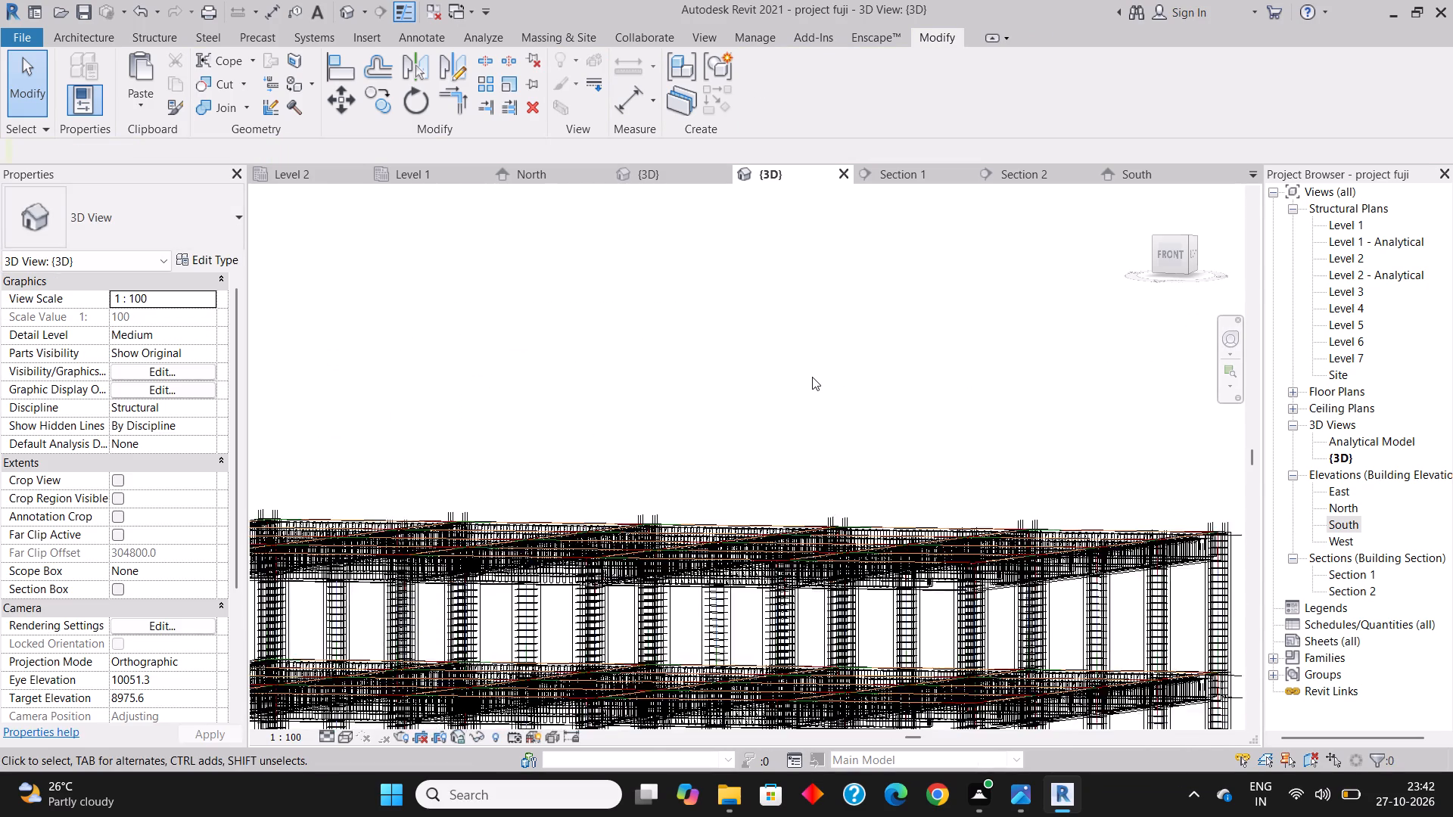
{"action": "scroll", "coordinate": [813, 372], "scroll_direction": "down", "scroll_amount": 8}
{"action": "scroll", "coordinate": [608, 632], "scroll_direction": "up", "scroll_amount": 1}
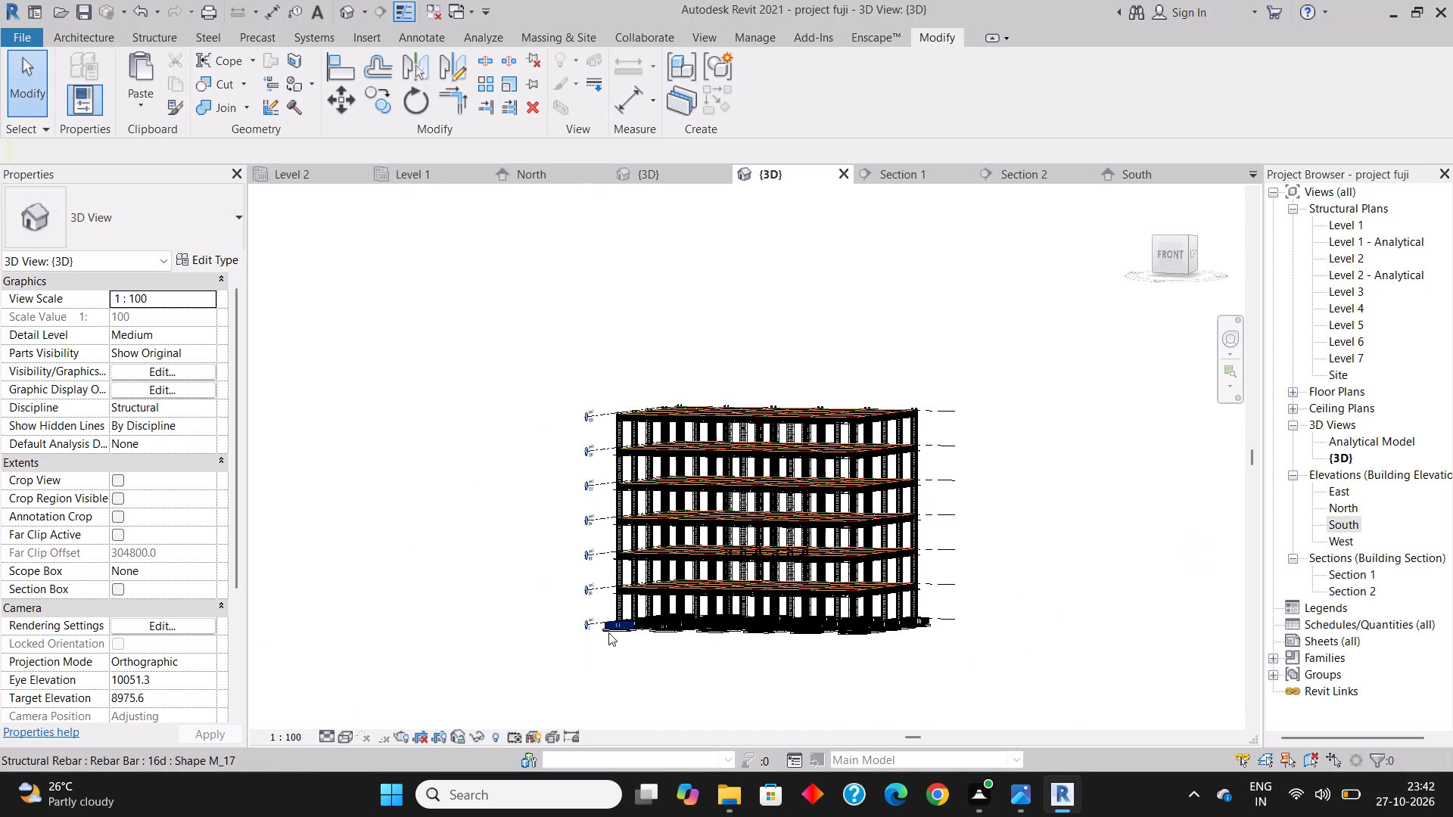
{"action": "scroll", "coordinate": [608, 632], "scroll_direction": "up", "scroll_amount": 6}
{"action": "scroll", "coordinate": [635, 575], "scroll_direction": "up", "scroll_amount": 6}
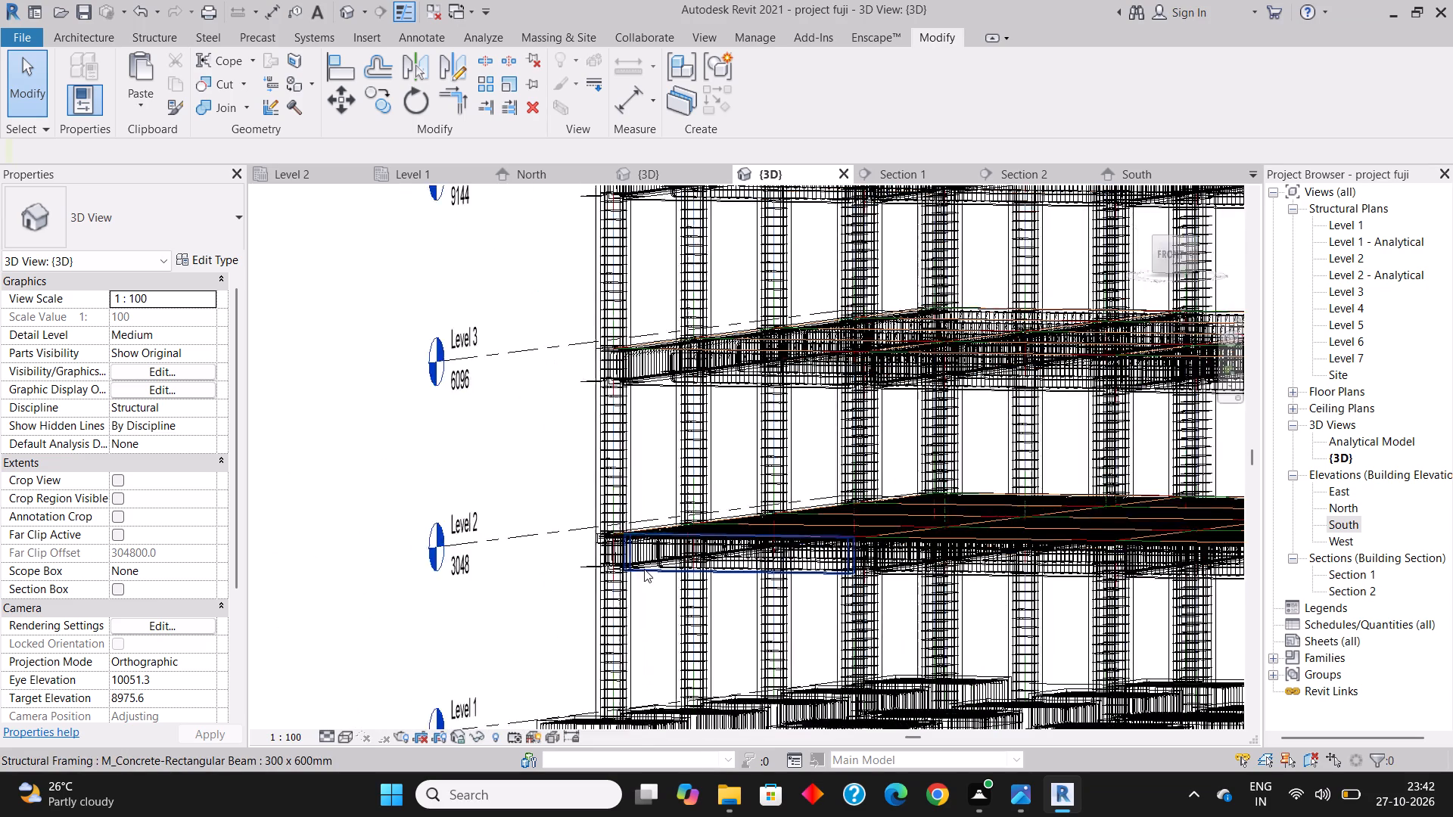
{"action": "scroll", "coordinate": [646, 567], "scroll_direction": "up", "scroll_amount": 4}
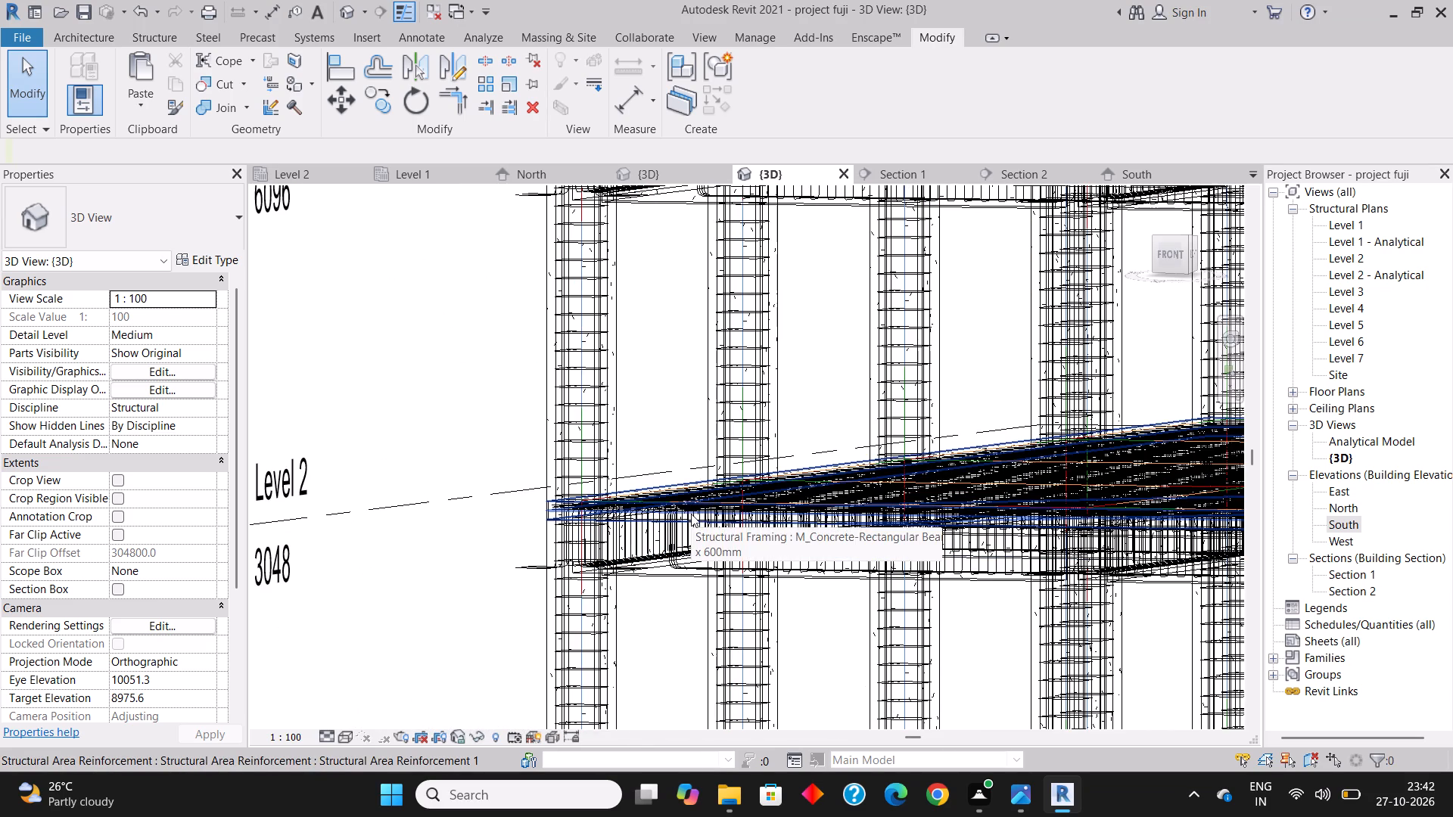
{"action": "left_click", "coordinate": [691, 514]}
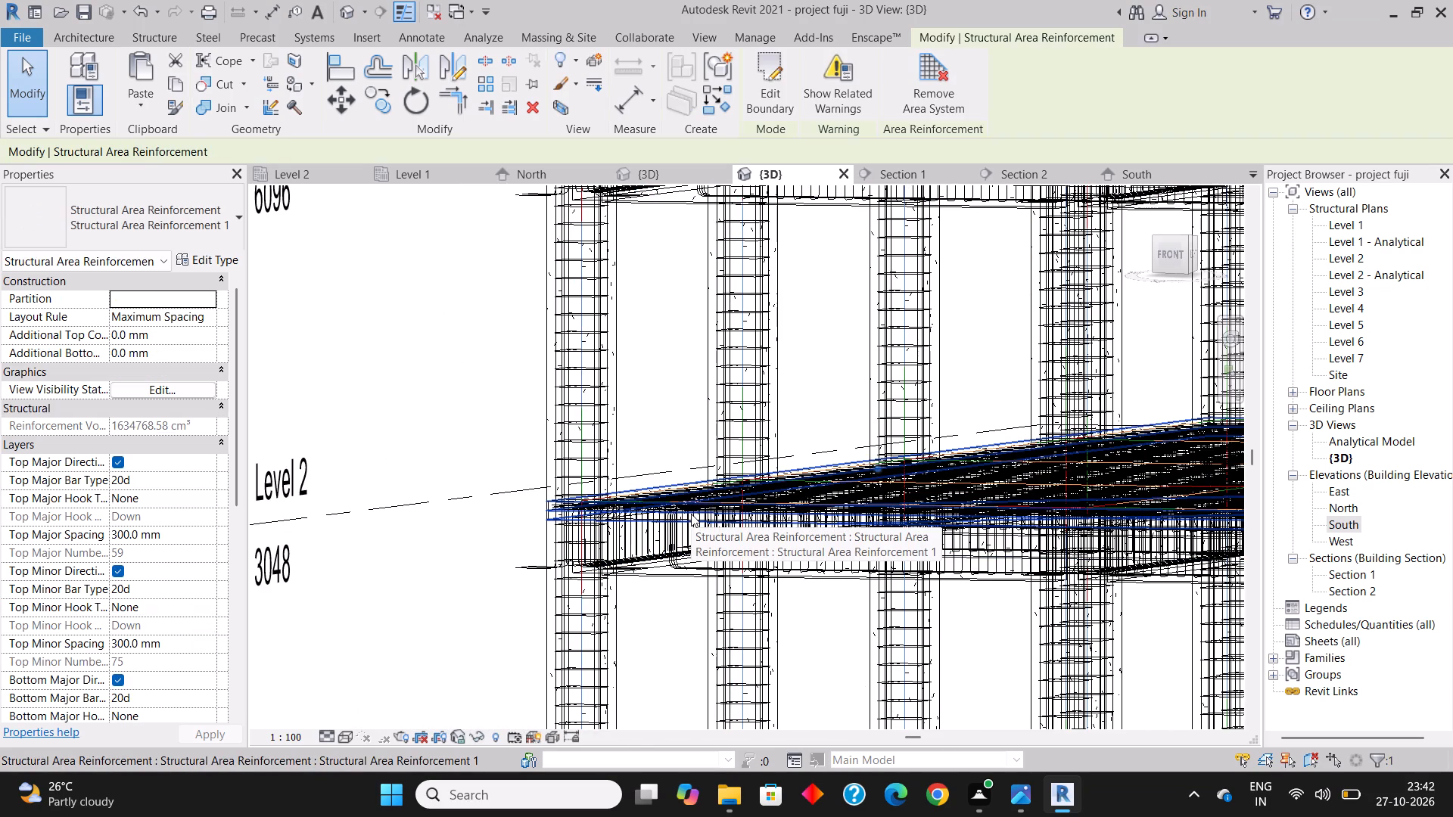
{"action": "scroll", "coordinate": [691, 514], "scroll_direction": "up", "scroll_amount": 5}
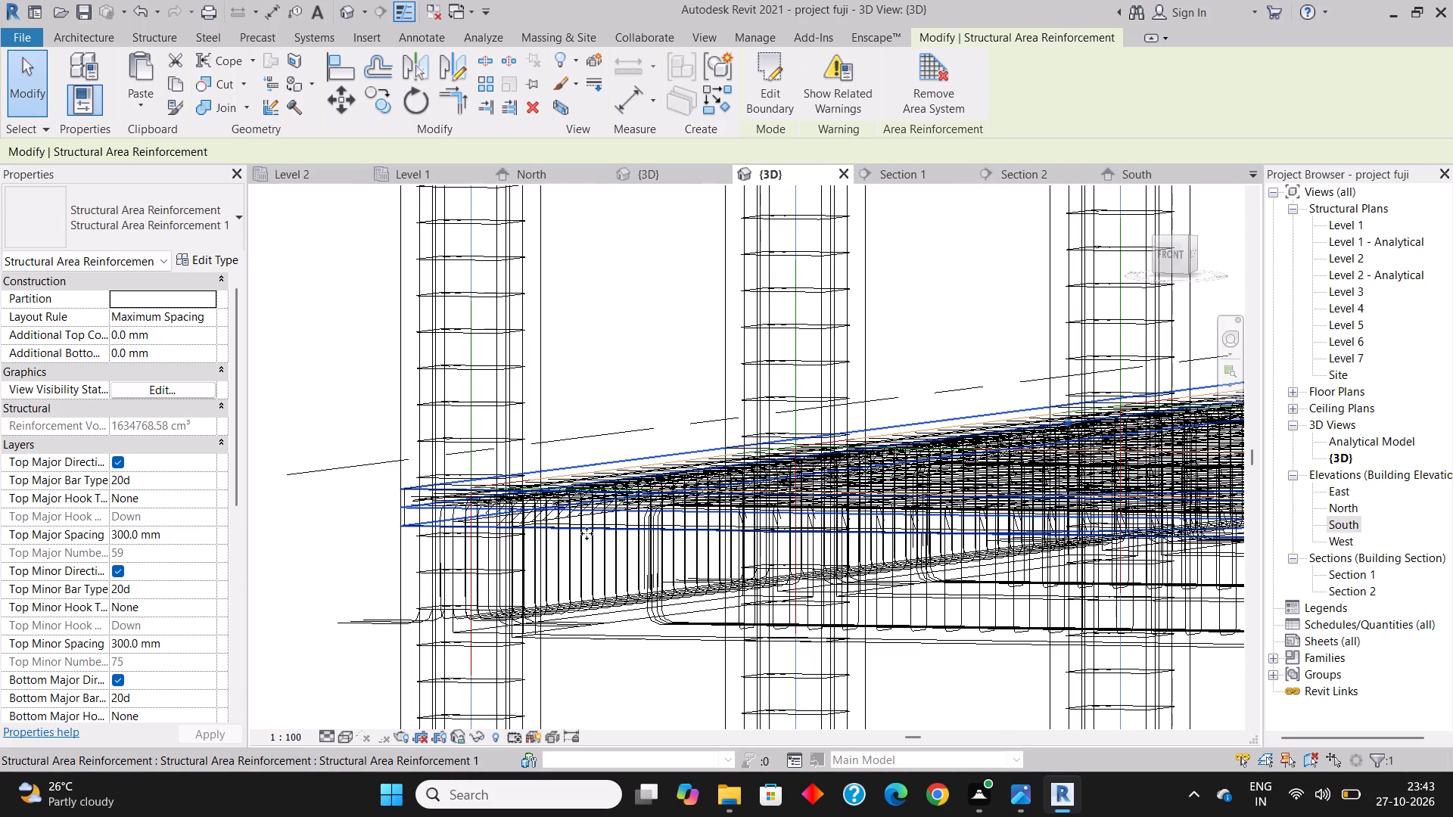
{"action": "left_click", "coordinate": [342, 740]}
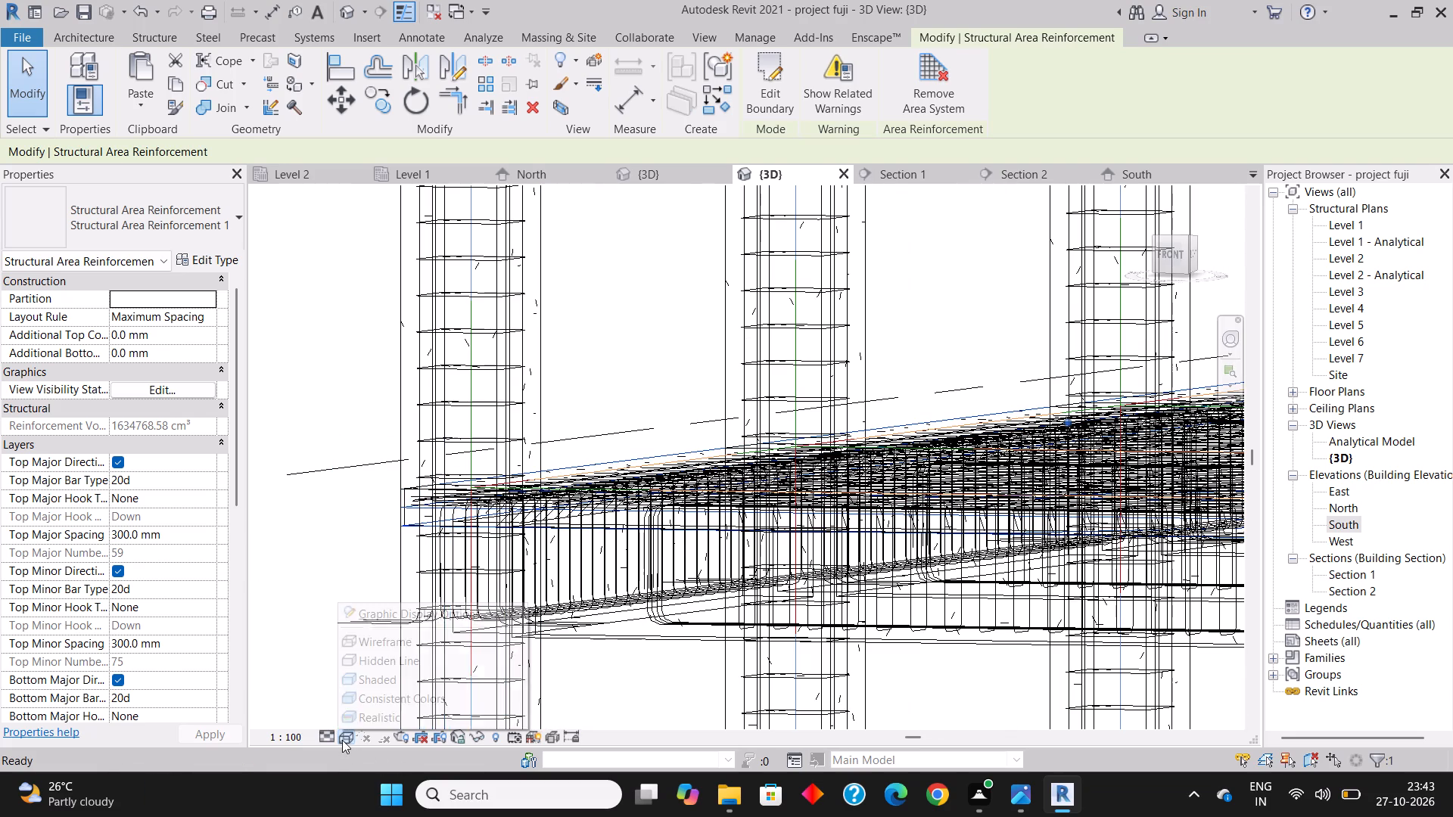
{"action": "left_click", "coordinate": [378, 644]}
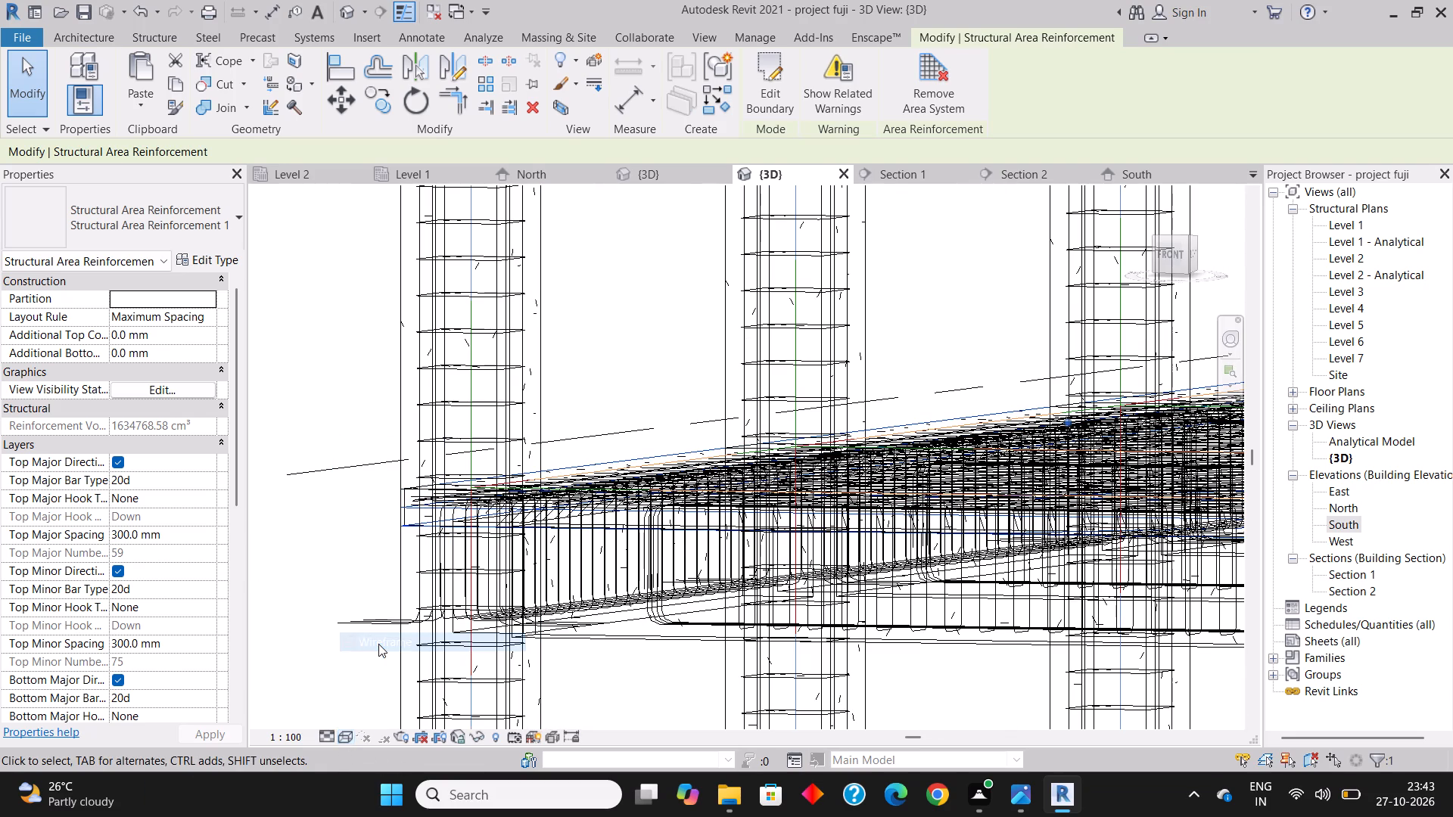
{"action": "left_click", "coordinate": [343, 740]}
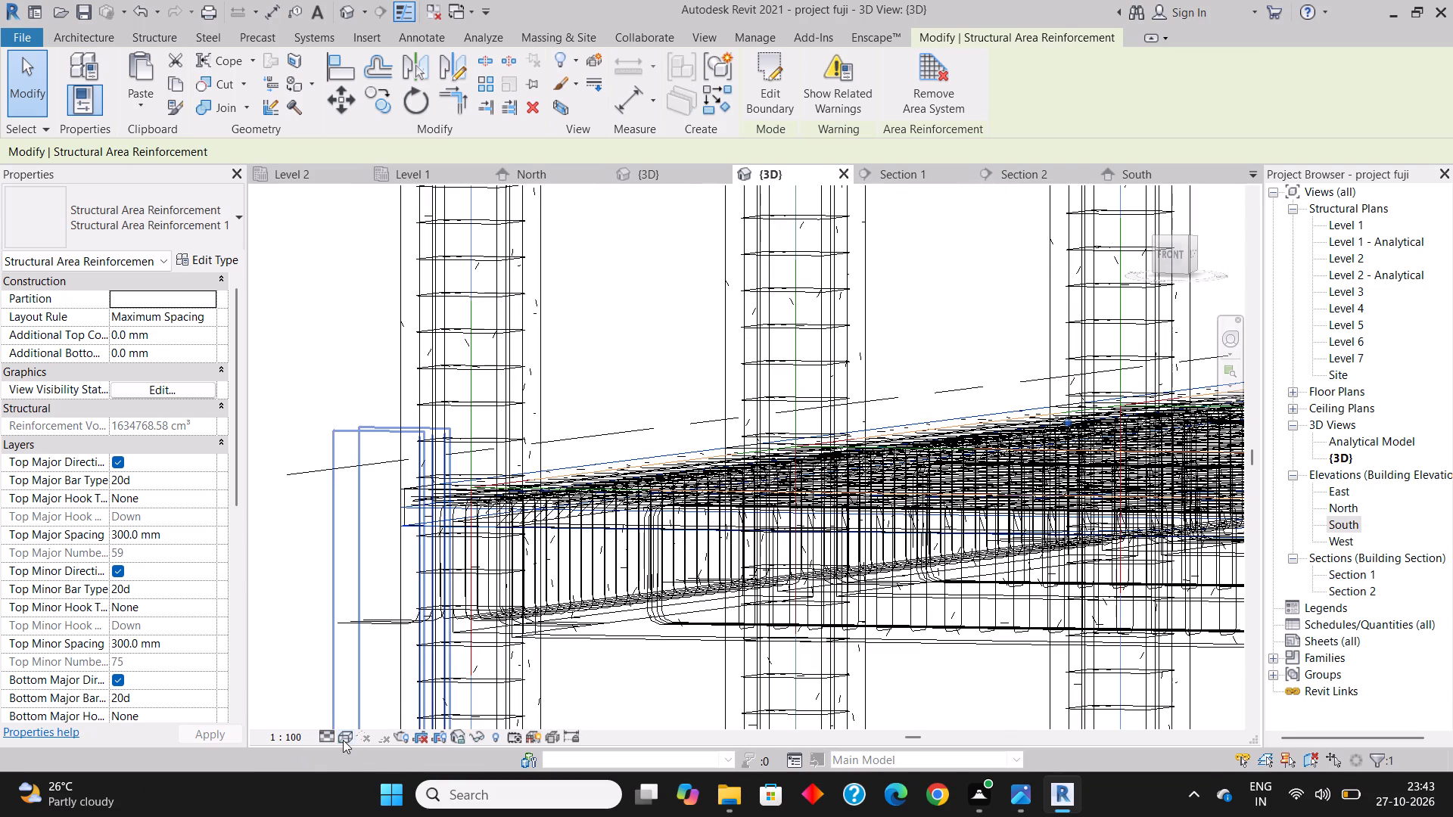
{"action": "left_click", "coordinate": [361, 718]}
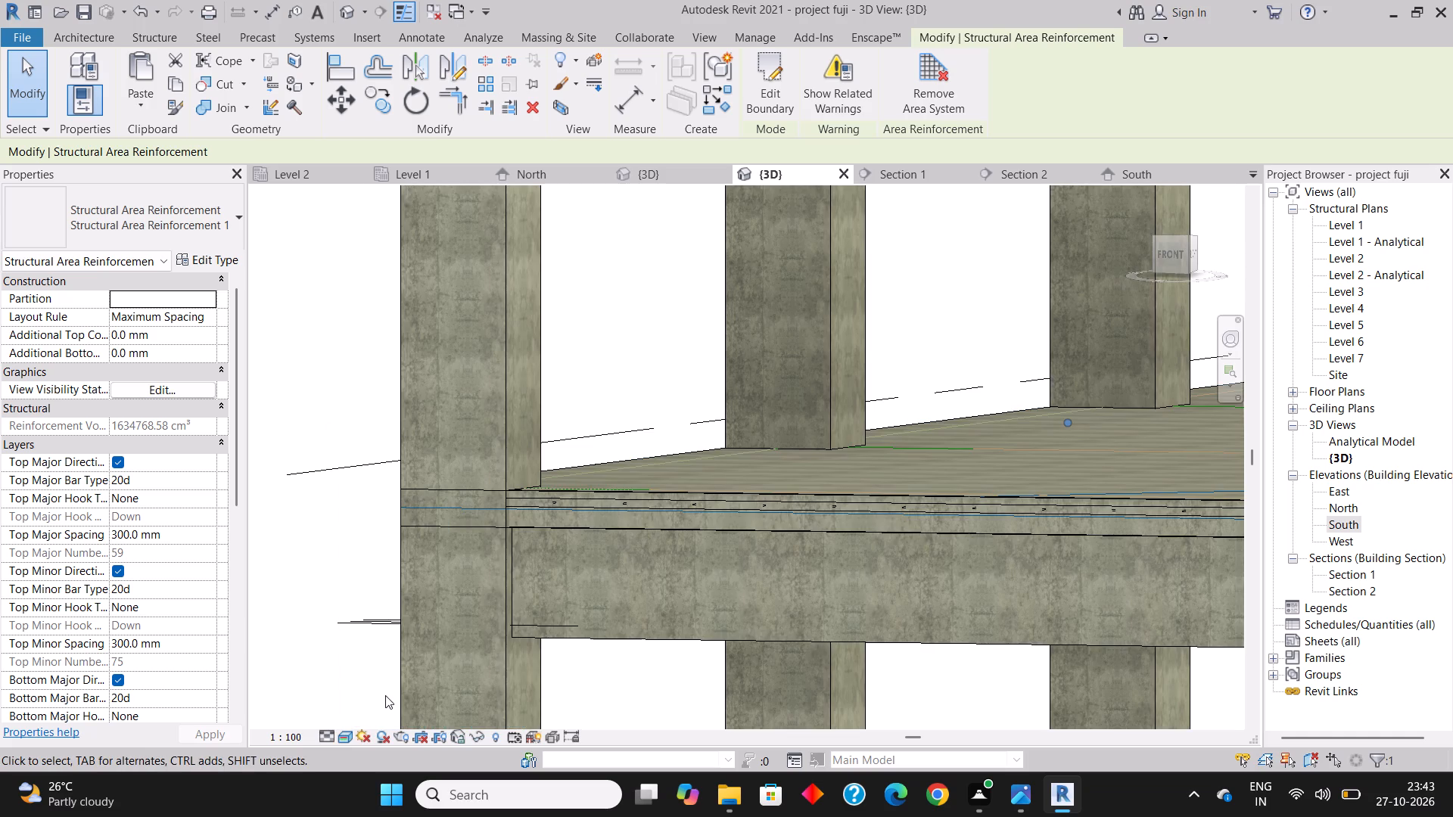
Copy the 150mm foundation slab at Level 2 and paste it aligned to Levels 2 through 7.
{"action": "left_click", "coordinate": [605, 377]}
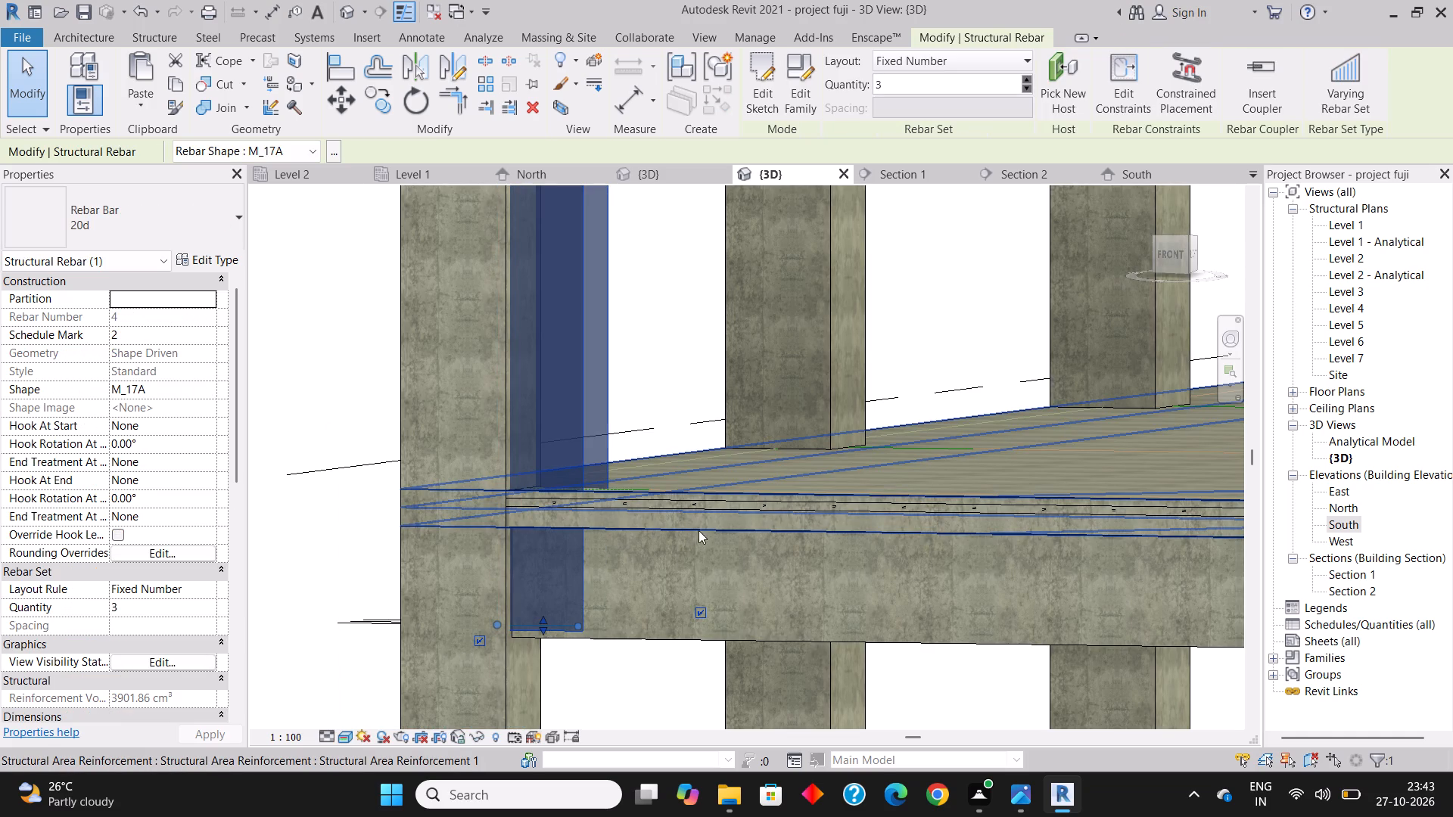
{"action": "scroll", "coordinate": [686, 534], "scroll_direction": "up", "scroll_amount": 2}
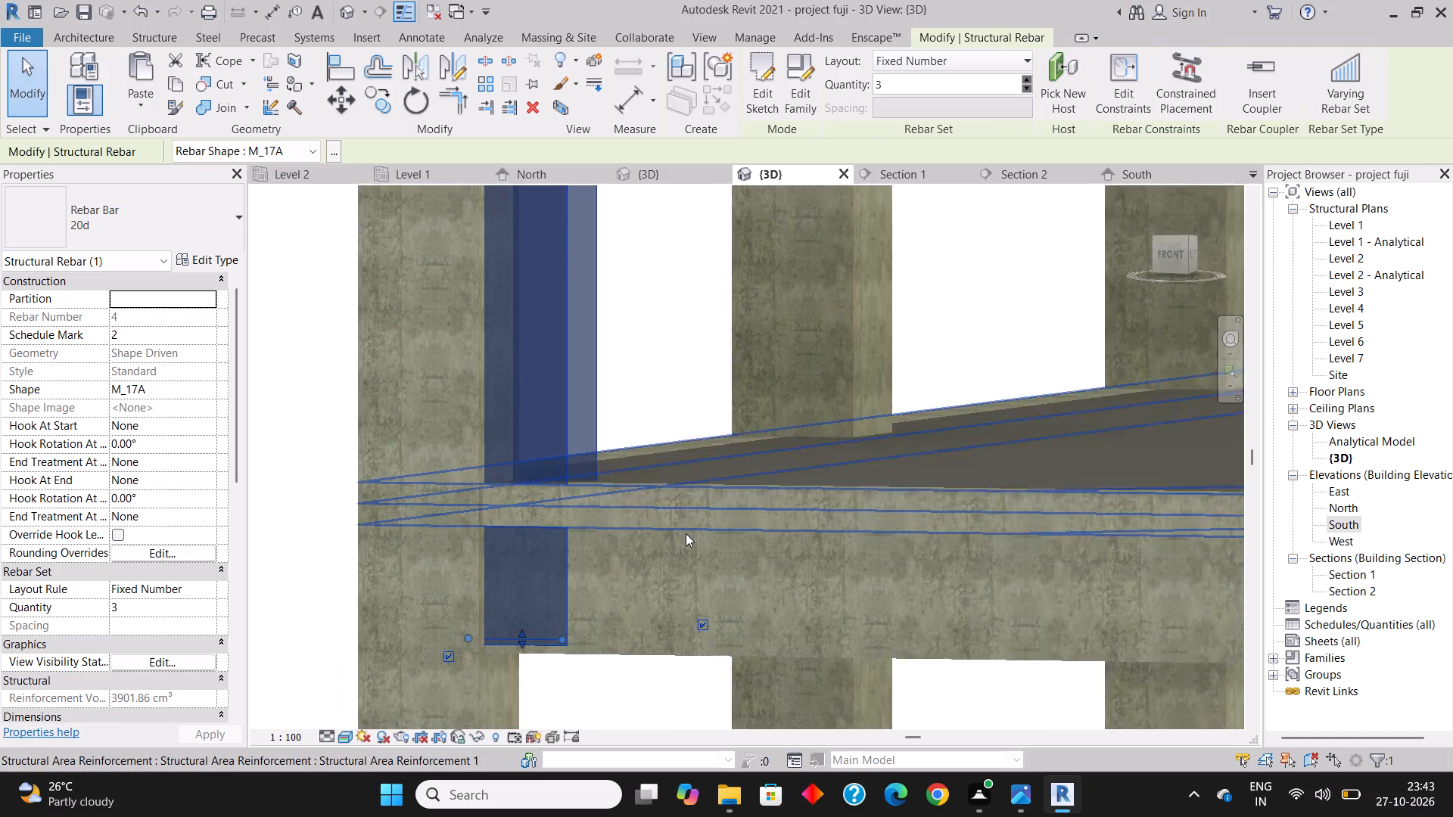
{"action": "scroll", "coordinate": [682, 524], "scroll_direction": "up", "scroll_amount": 3}
{"action": "left_click", "coordinate": [682, 524]}
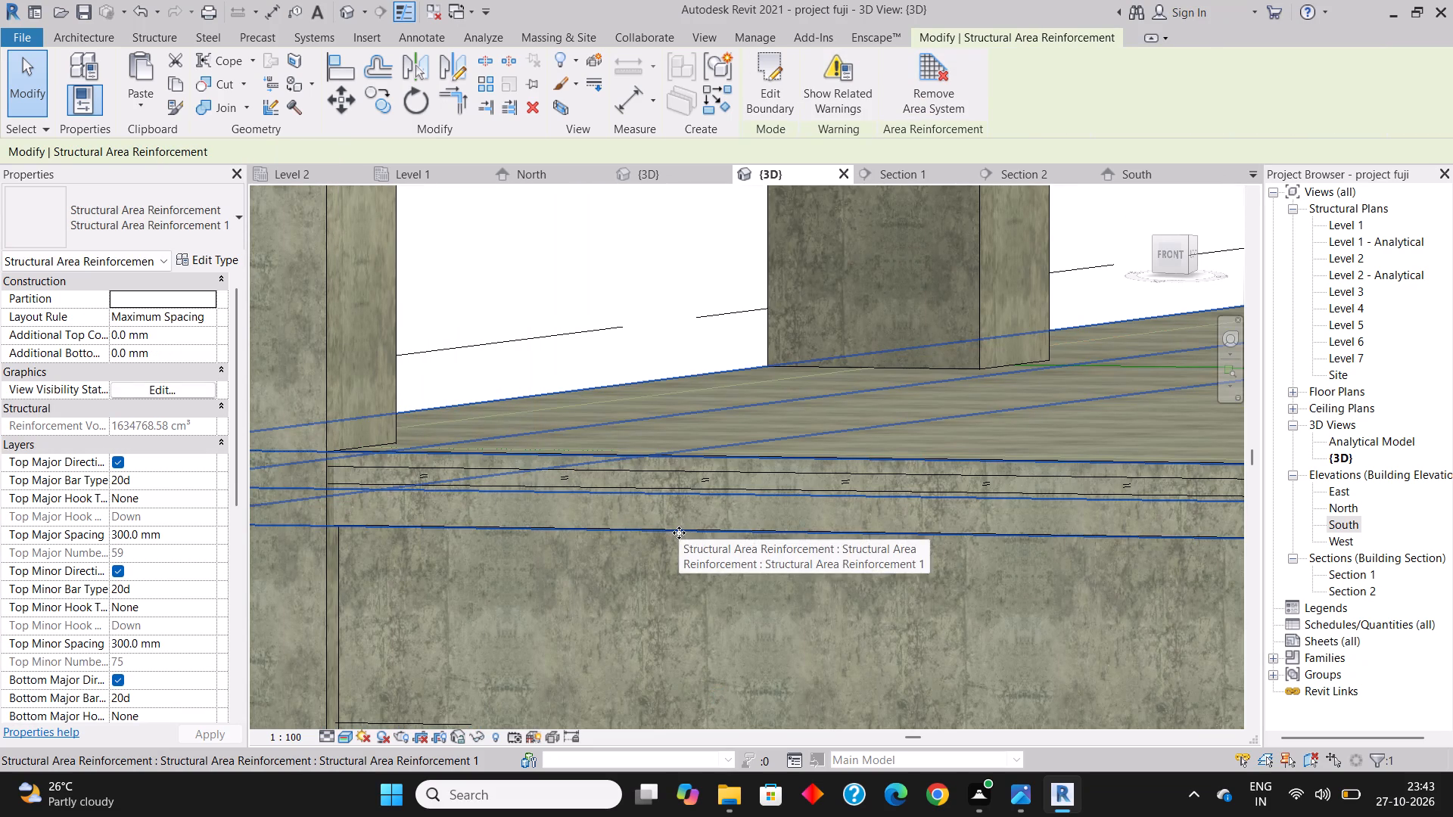
{"action": "key", "text": "Tab"}
{"action": "key", "text": "Tab"}
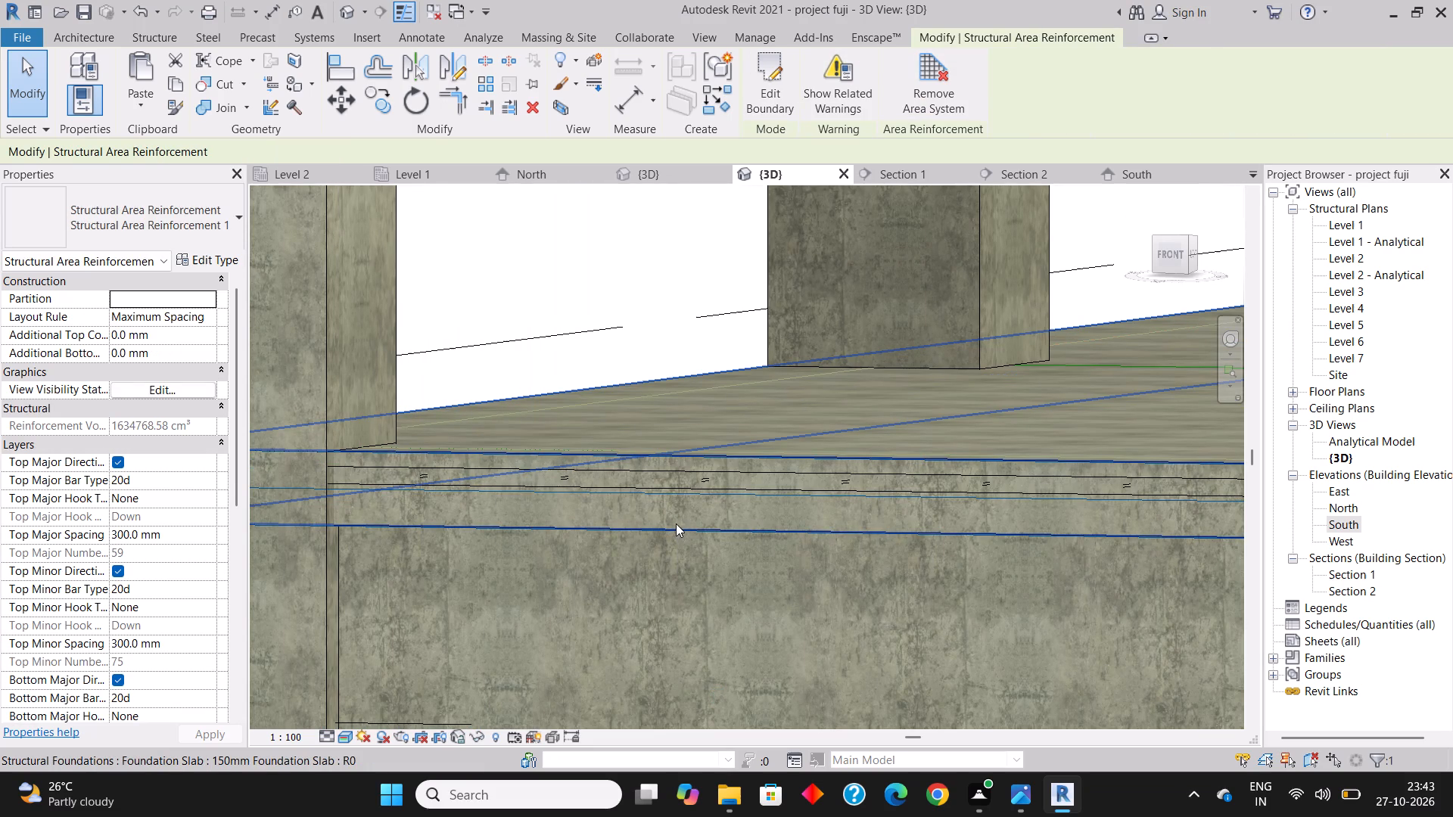
{"action": "key", "text": "Tab"}
{"action": "key", "text": "Tab"}
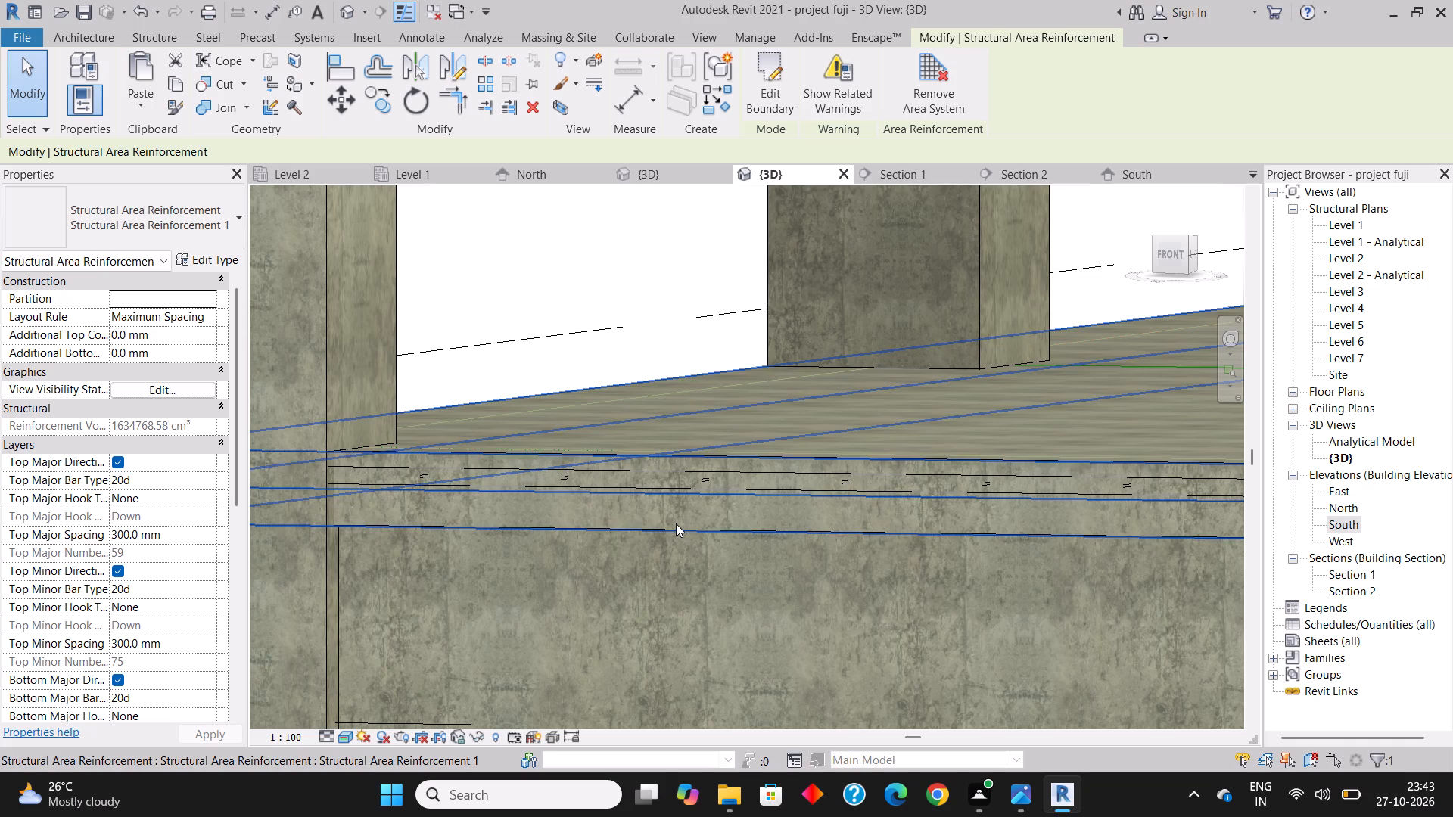
{"action": "key", "text": "Tab"}
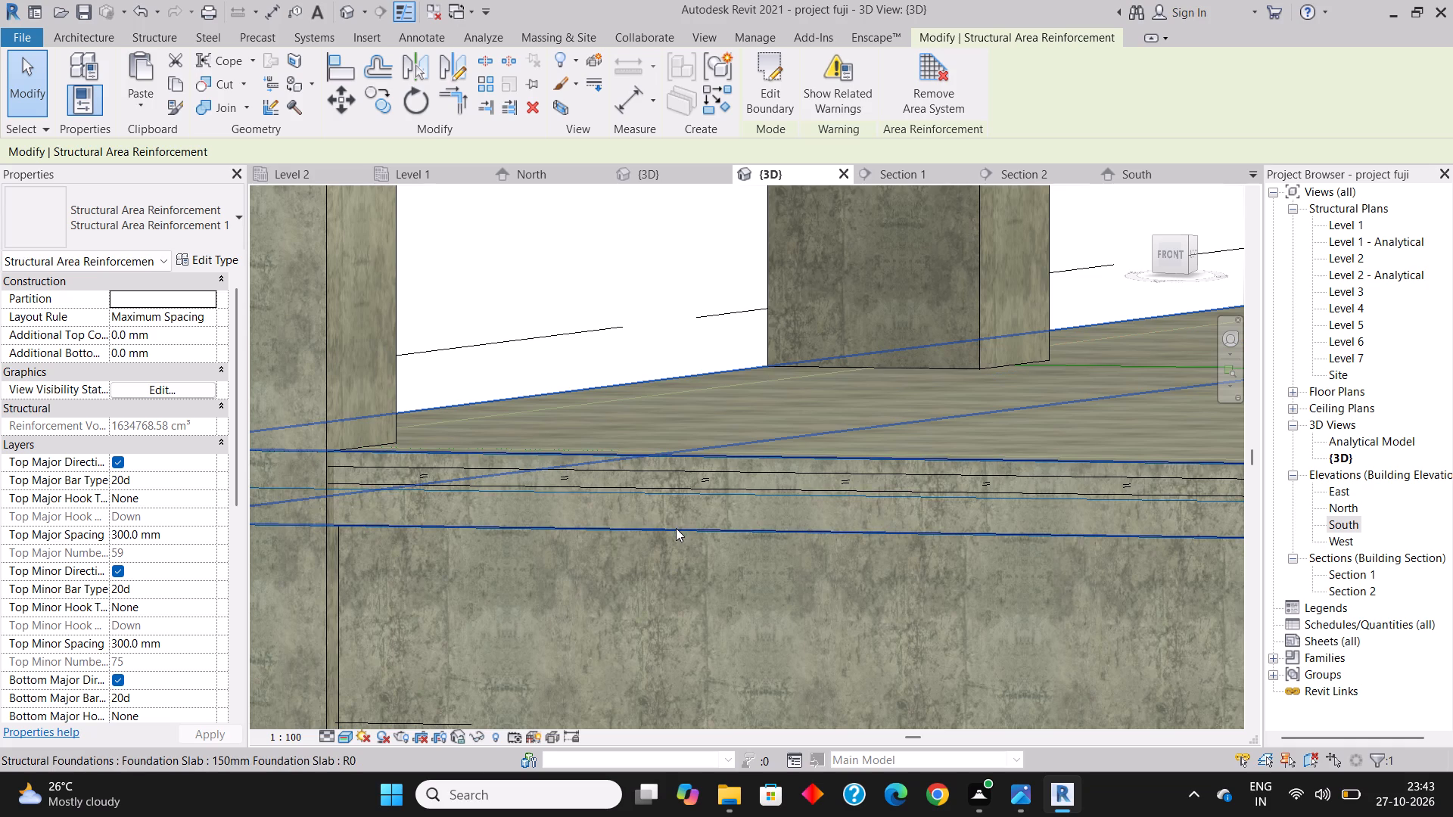
{"action": "left_click", "coordinate": [675, 528]}
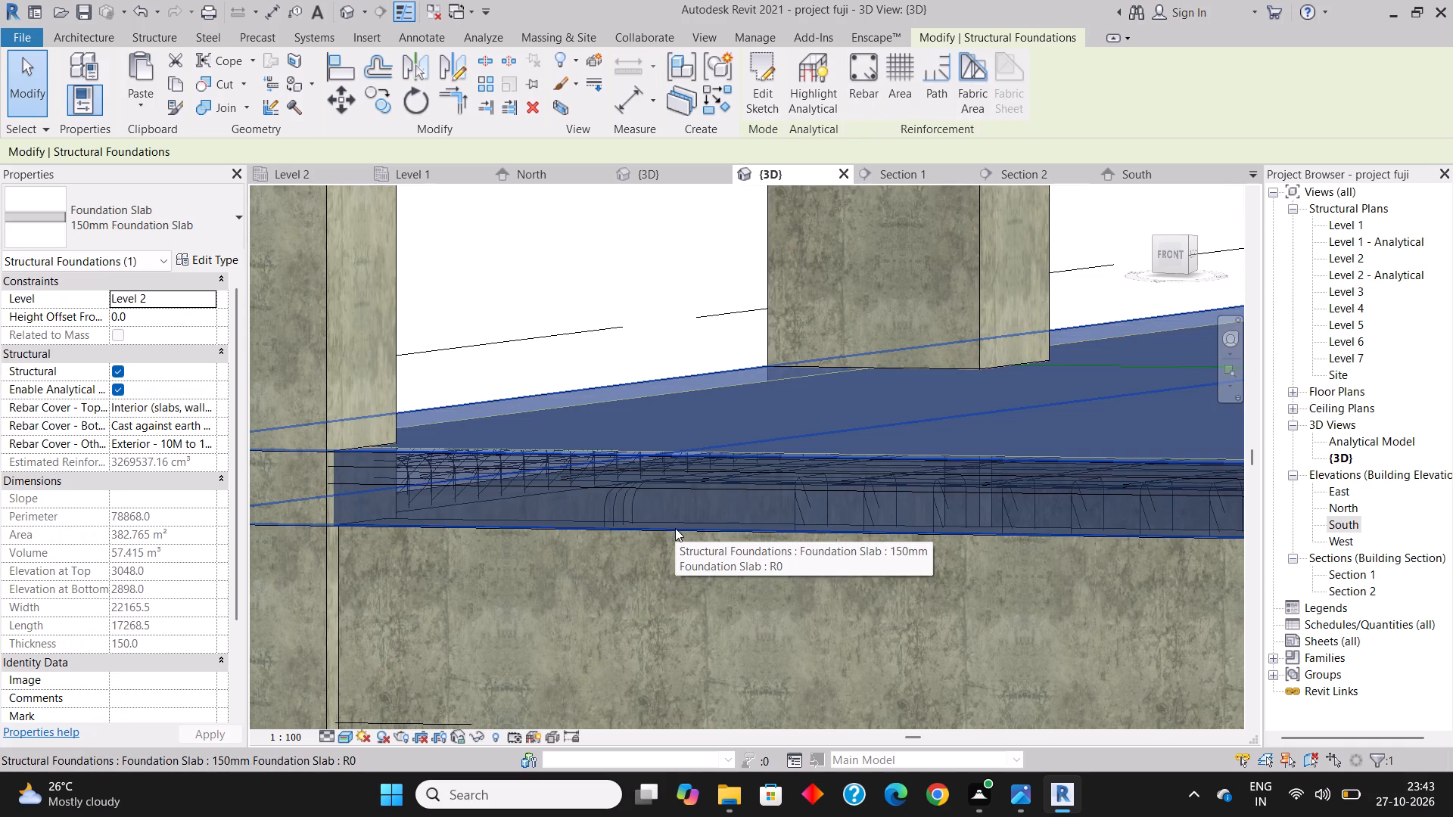
{"action": "left_click", "coordinate": [170, 81]}
{"action": "left_click", "coordinate": [149, 106]}
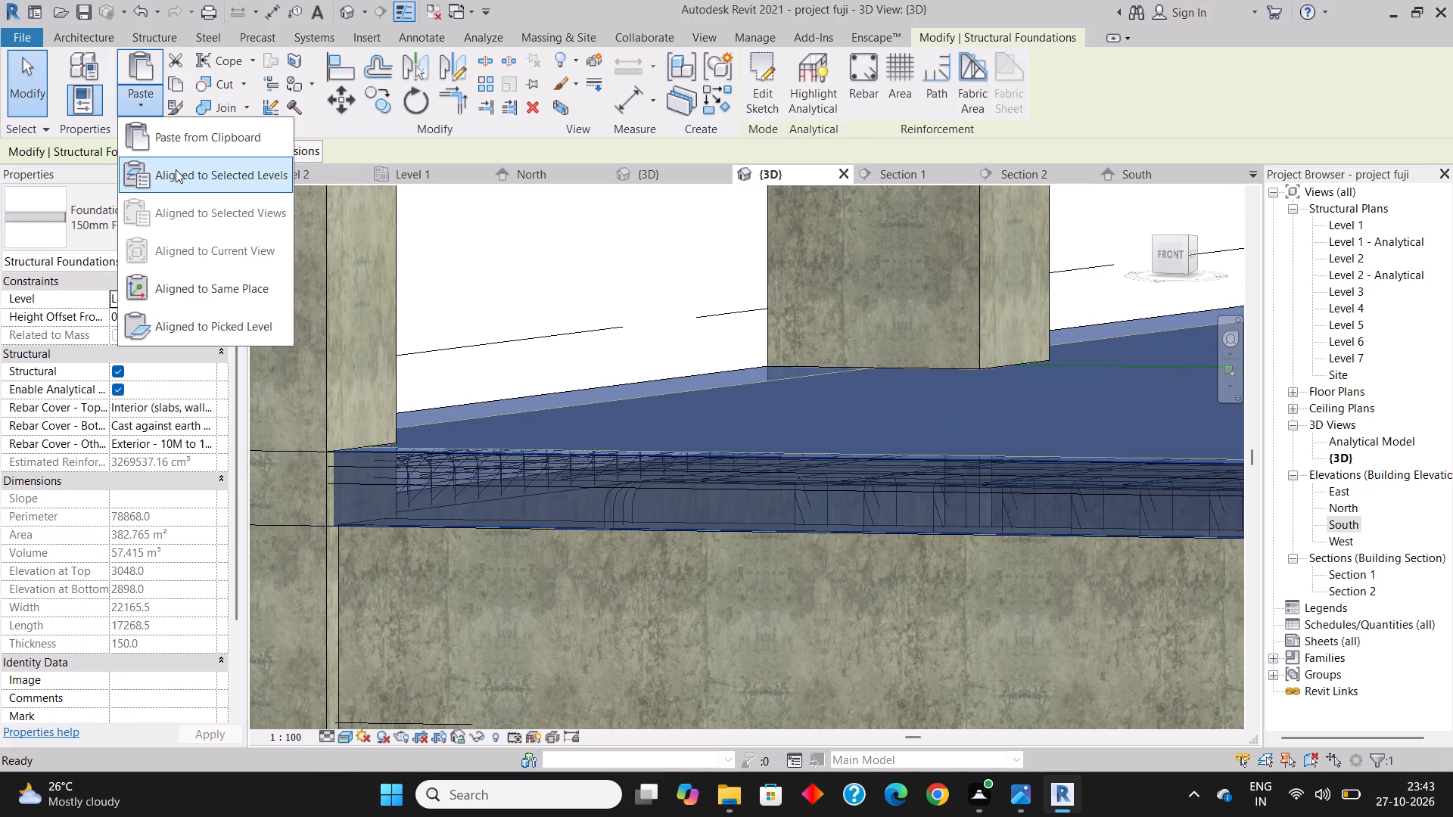
{"action": "left_click", "coordinate": [176, 169]}
{"action": "left_click_drag", "start_coordinate": [638, 278], "coordinate": [641, 328]}
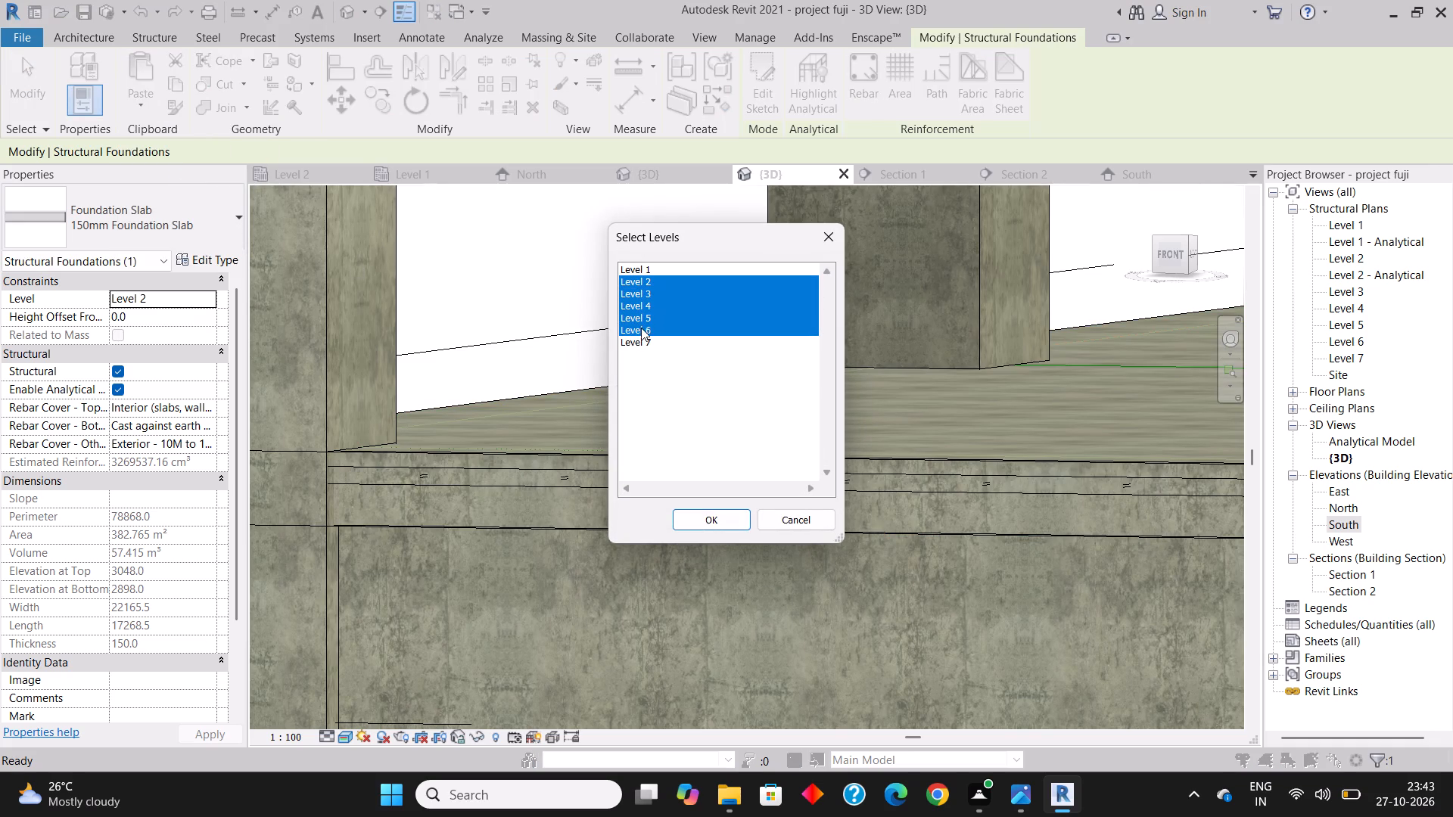
{"action": "left_click_drag", "start_coordinate": [641, 328], "coordinate": [644, 340]}
{"action": "left_click", "coordinate": [717, 522]}
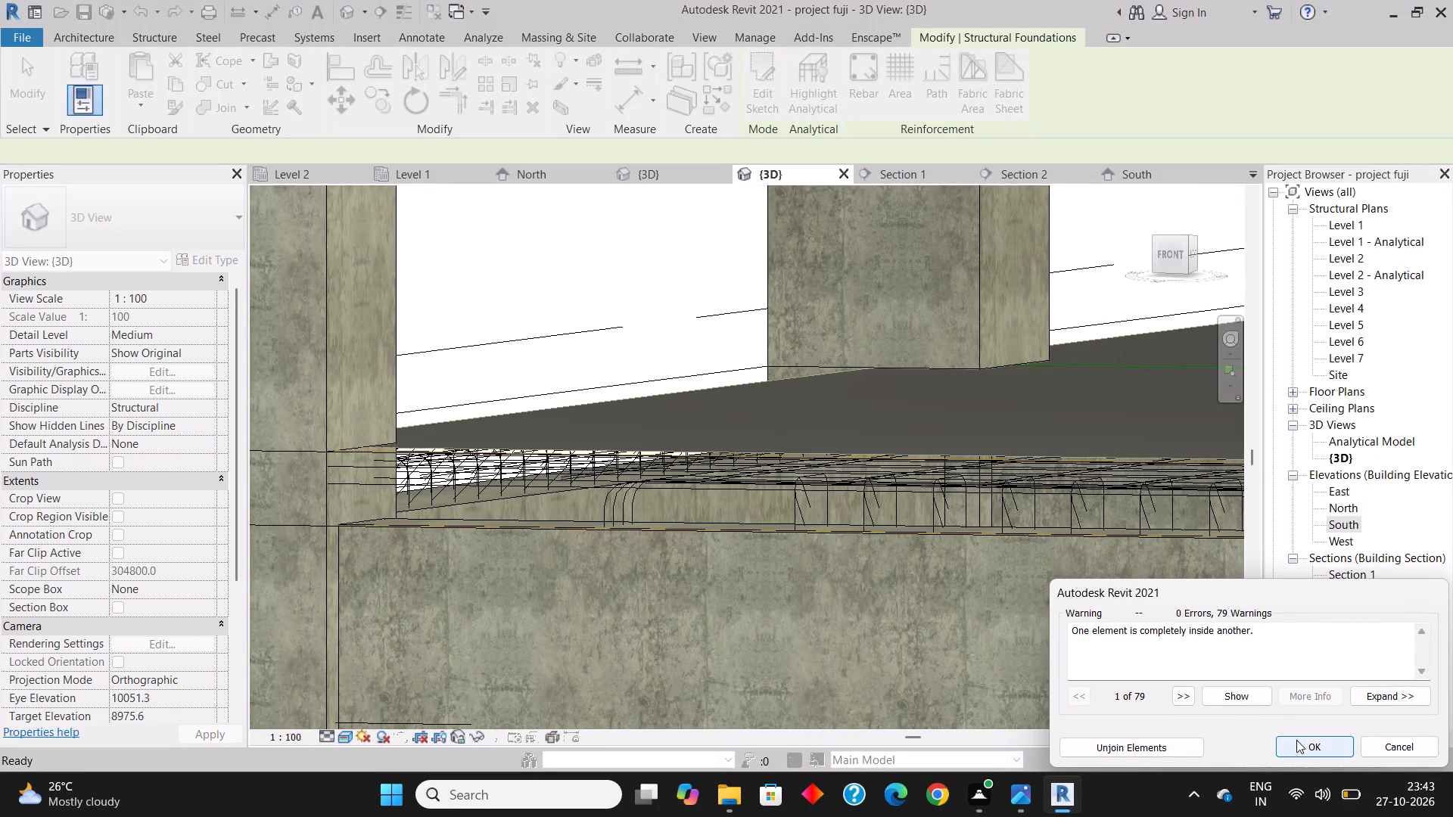
{"action": "left_click", "coordinate": [1318, 744]}
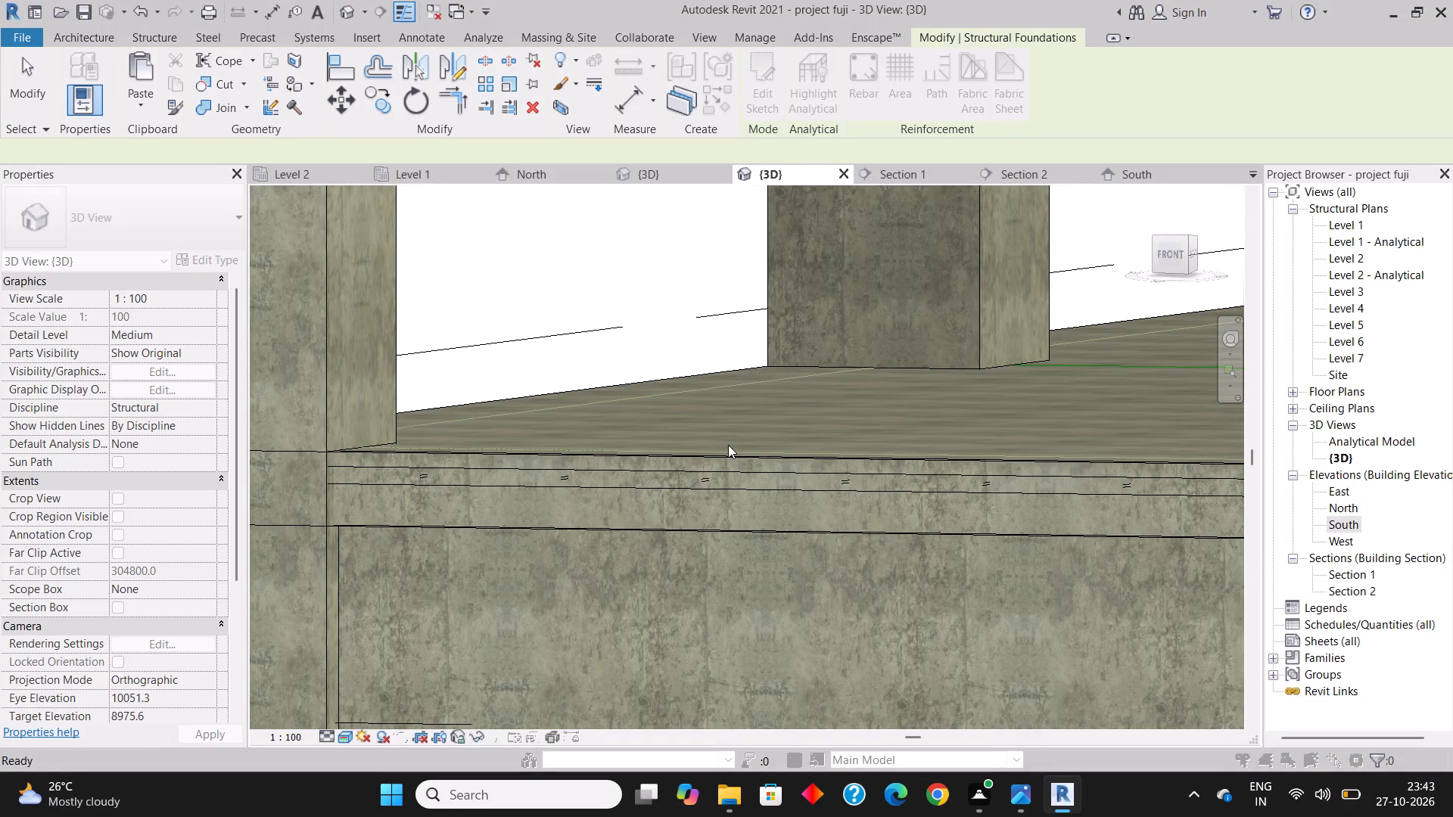
Inspect the slabs on every level of the whole building from several angles in the 3D view.
{"action": "scroll", "coordinate": [728, 445], "scroll_direction": "down", "scroll_amount": 18}
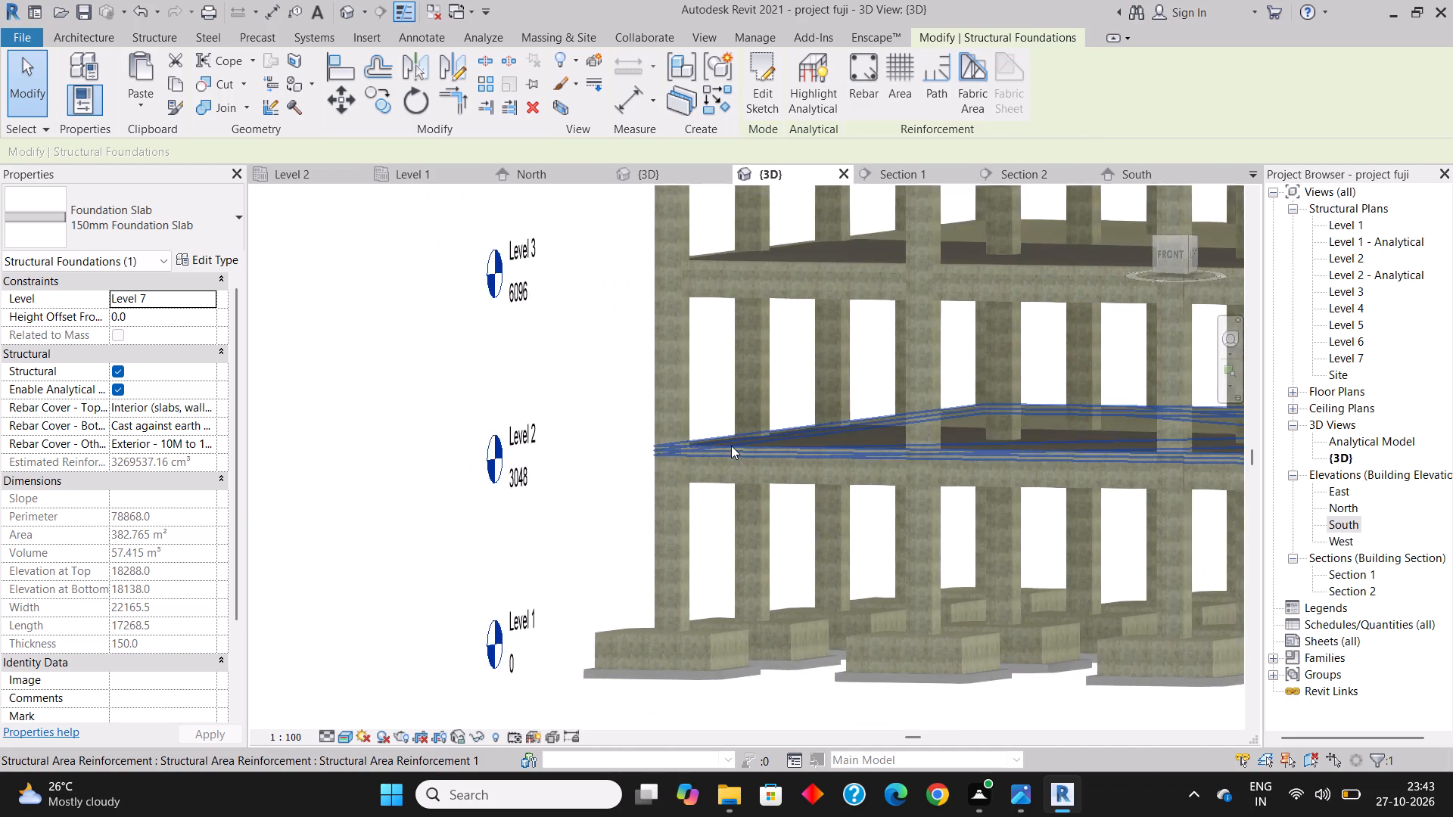
{"action": "scroll", "coordinate": [731, 446], "scroll_direction": "down", "scroll_amount": 4}
{"action": "middle_click_drag", "start_coordinate": [813, 454], "coordinate": [598, 598]}
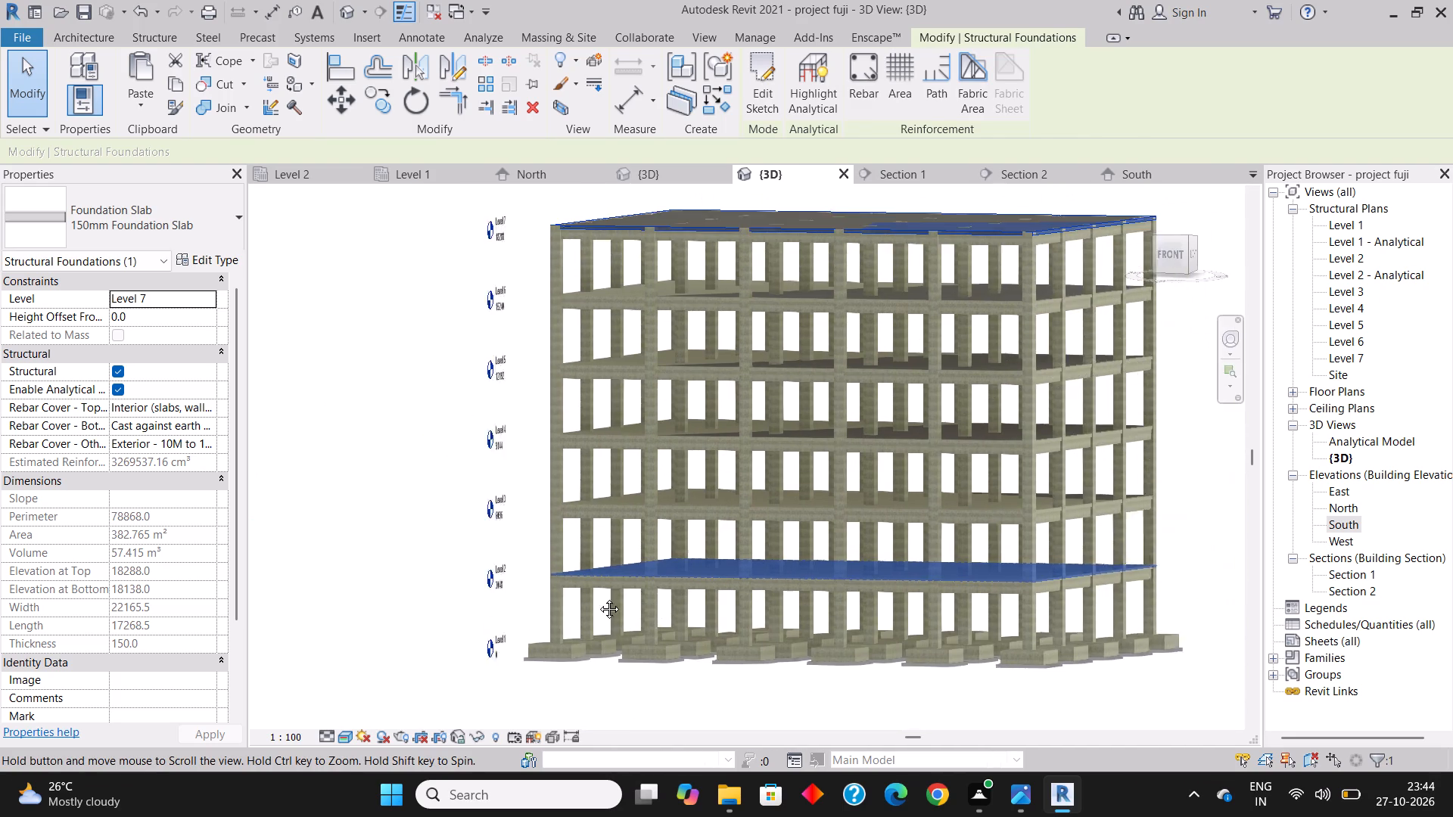
{"action": "middle_click_drag", "start_coordinate": [598, 598], "coordinate": [598, 592]}
{"action": "scroll", "coordinate": [765, 468], "scroll_direction": "down", "scroll_amount": 3}
{"action": "middle_click_drag", "start_coordinate": [786, 486], "coordinate": [779, 520], "text": "shift"}
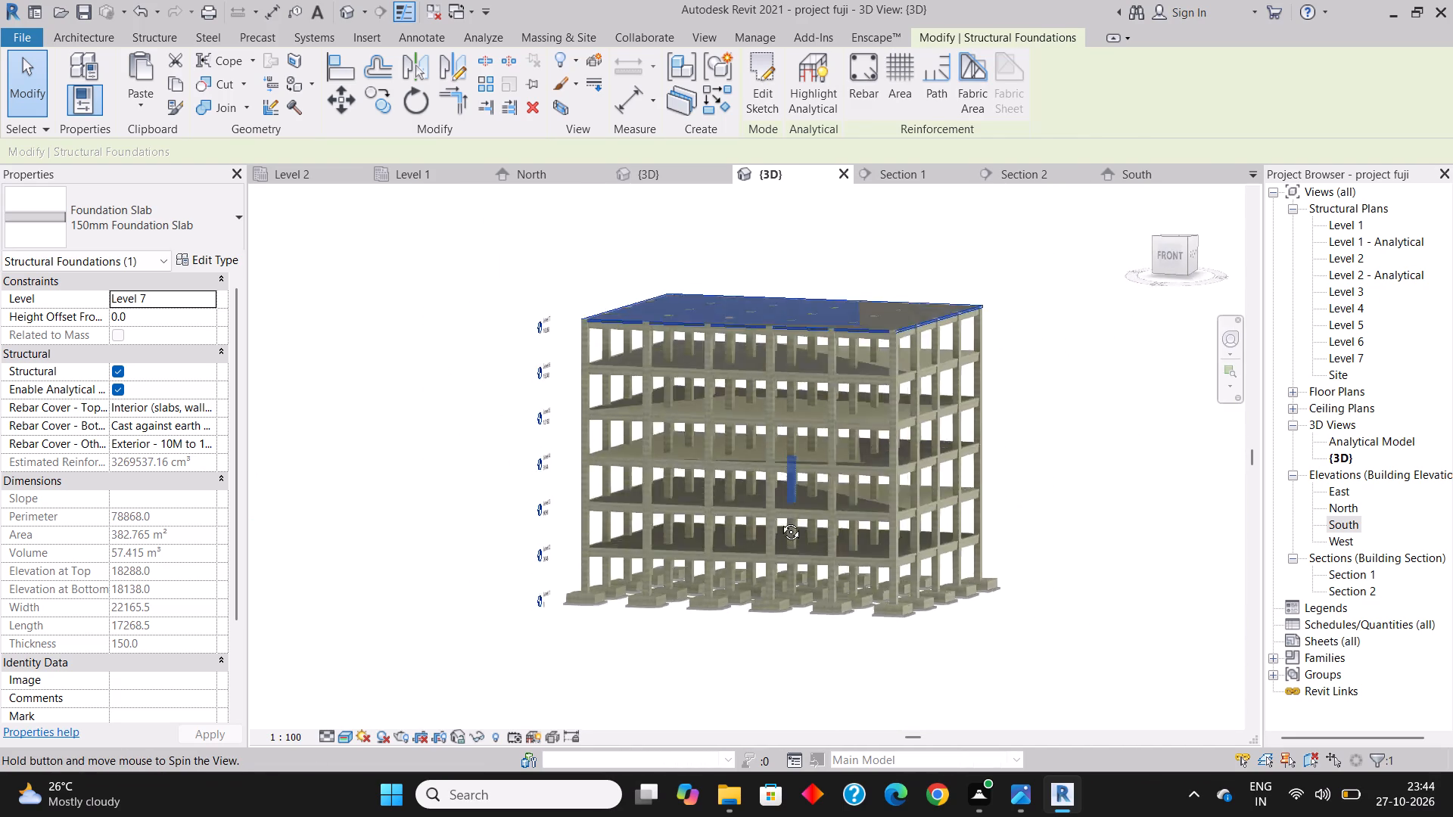
{"action": "middle_click_drag", "start_coordinate": [779, 520], "coordinate": [704, 626], "text": "shift"}
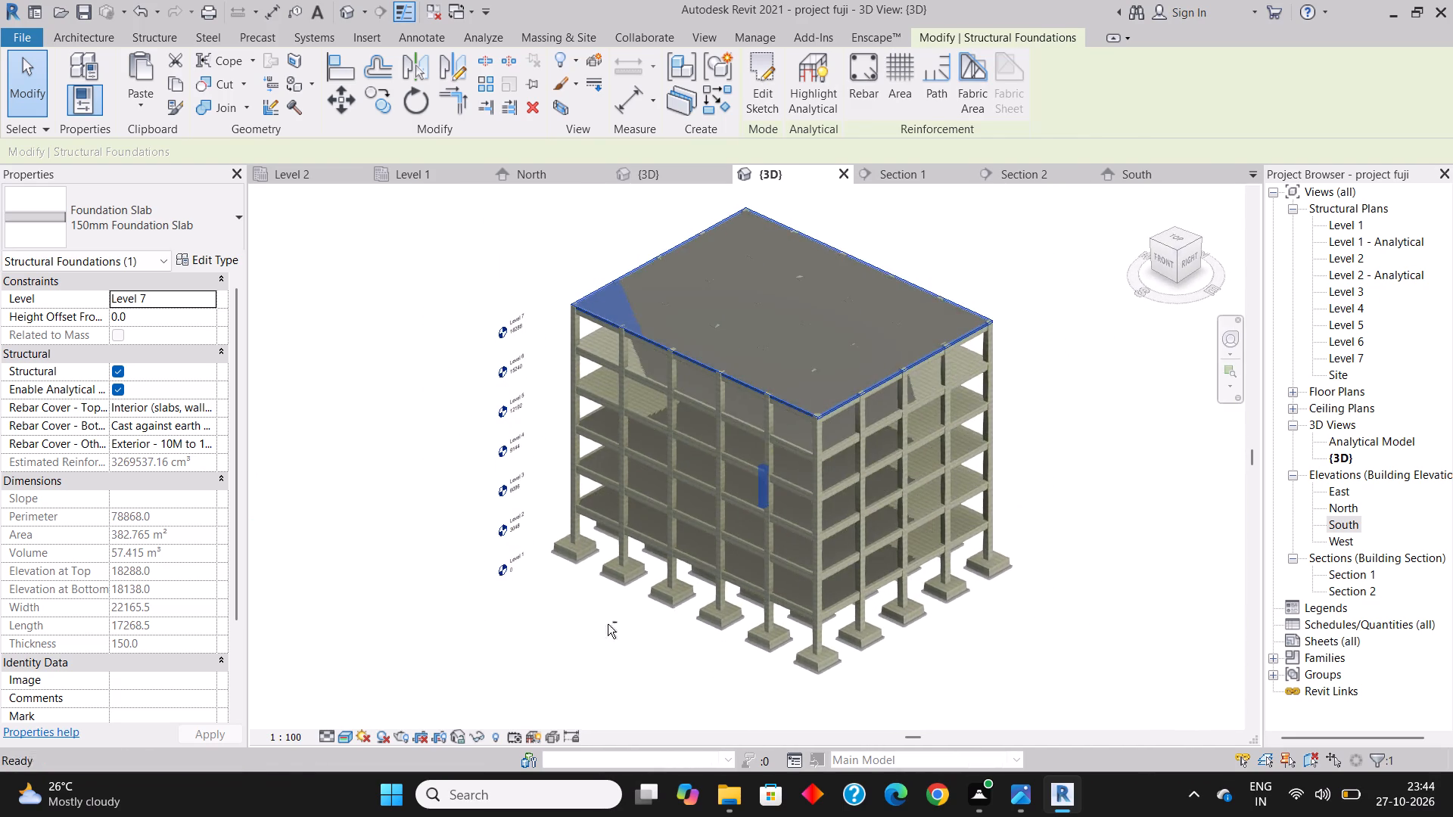
{"action": "left_click", "coordinate": [540, 641]}
{"action": "middle_click_drag", "start_coordinate": [1048, 624], "coordinate": [1055, 623], "text": "shift"}
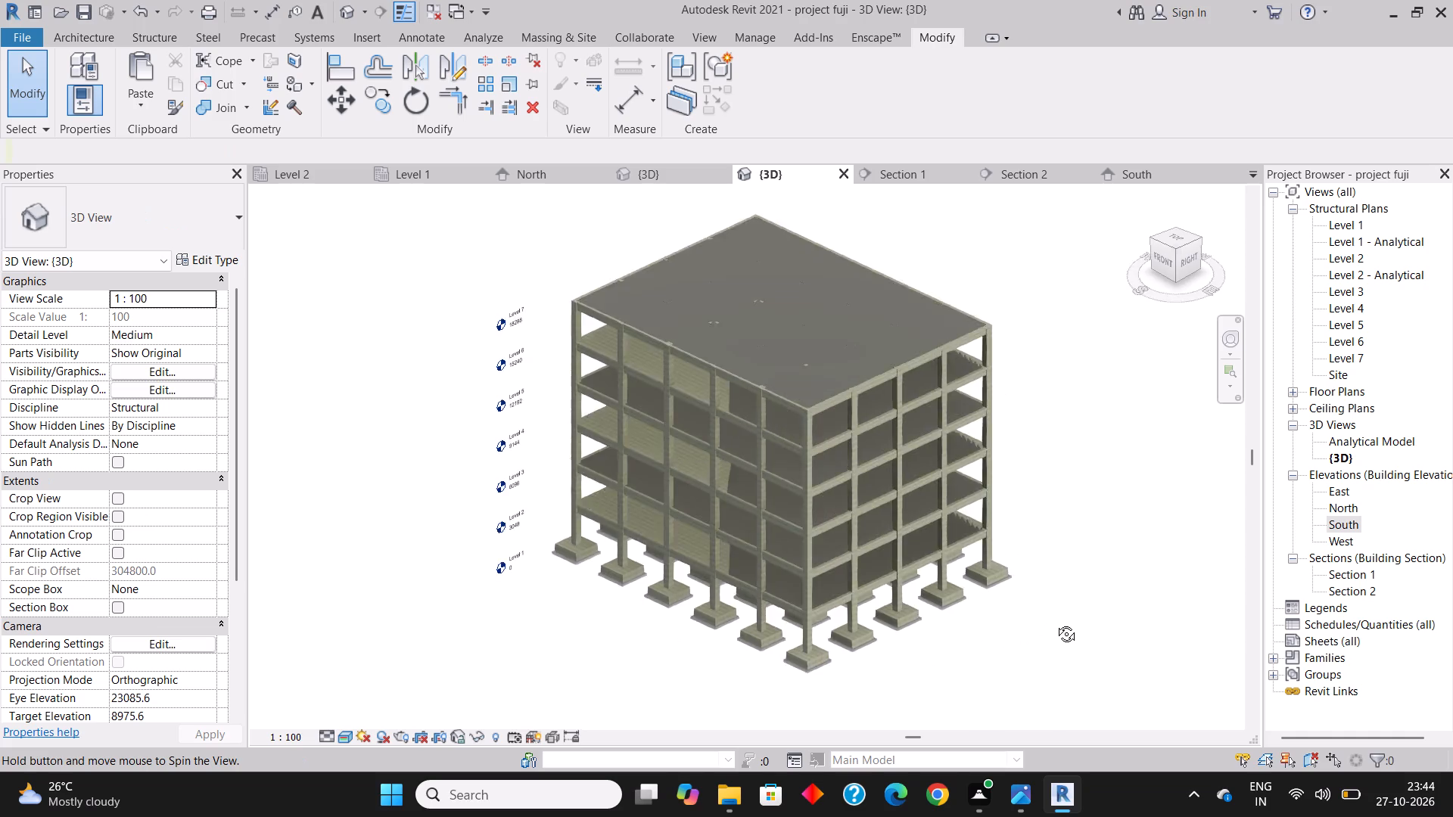
{"action": "middle_click_drag", "start_coordinate": [1055, 623], "coordinate": [1066, 580], "text": "shift"}
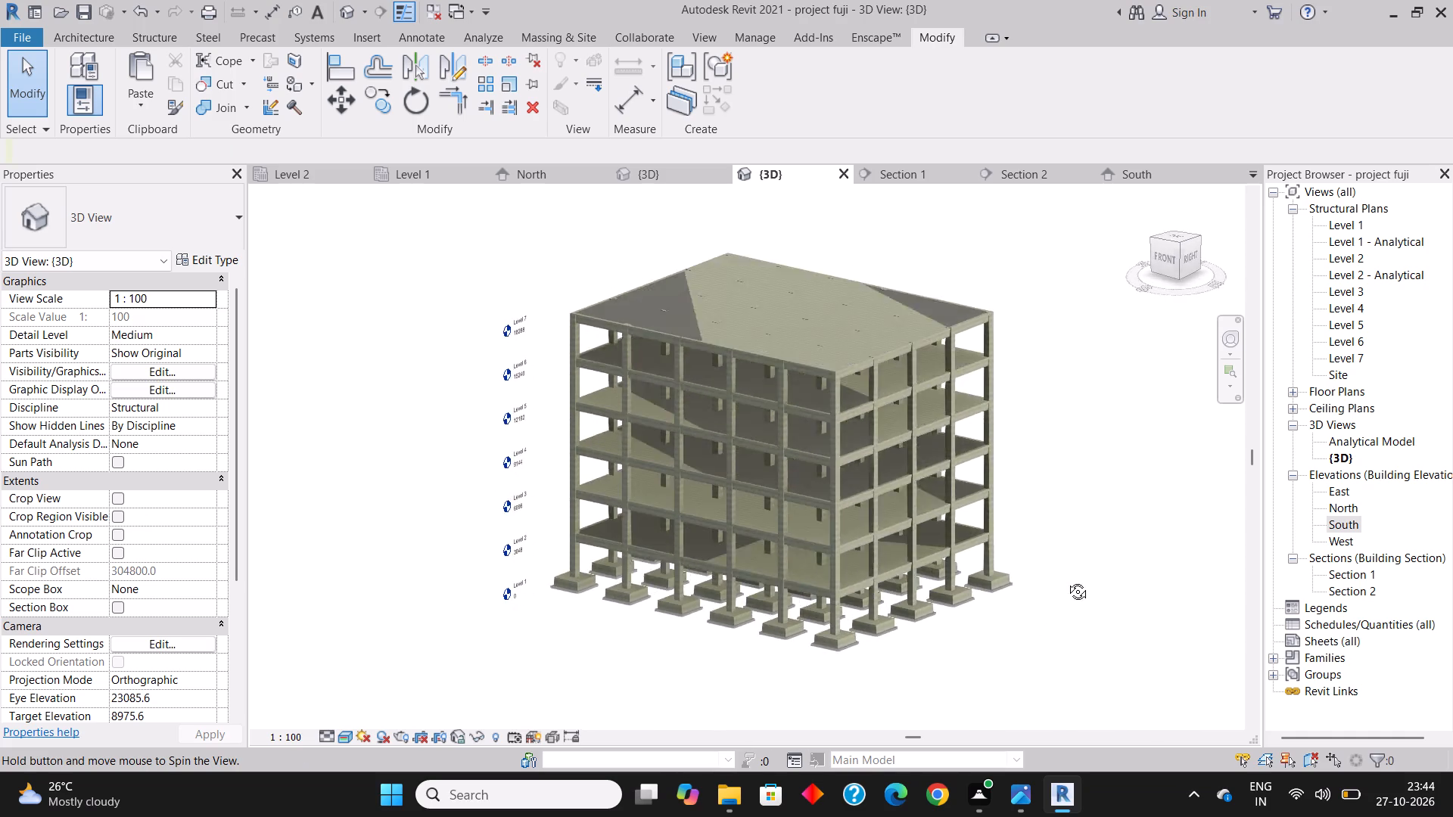
{"action": "middle_click_drag", "start_coordinate": [1066, 580], "coordinate": [1080, 632], "text": "shift"}
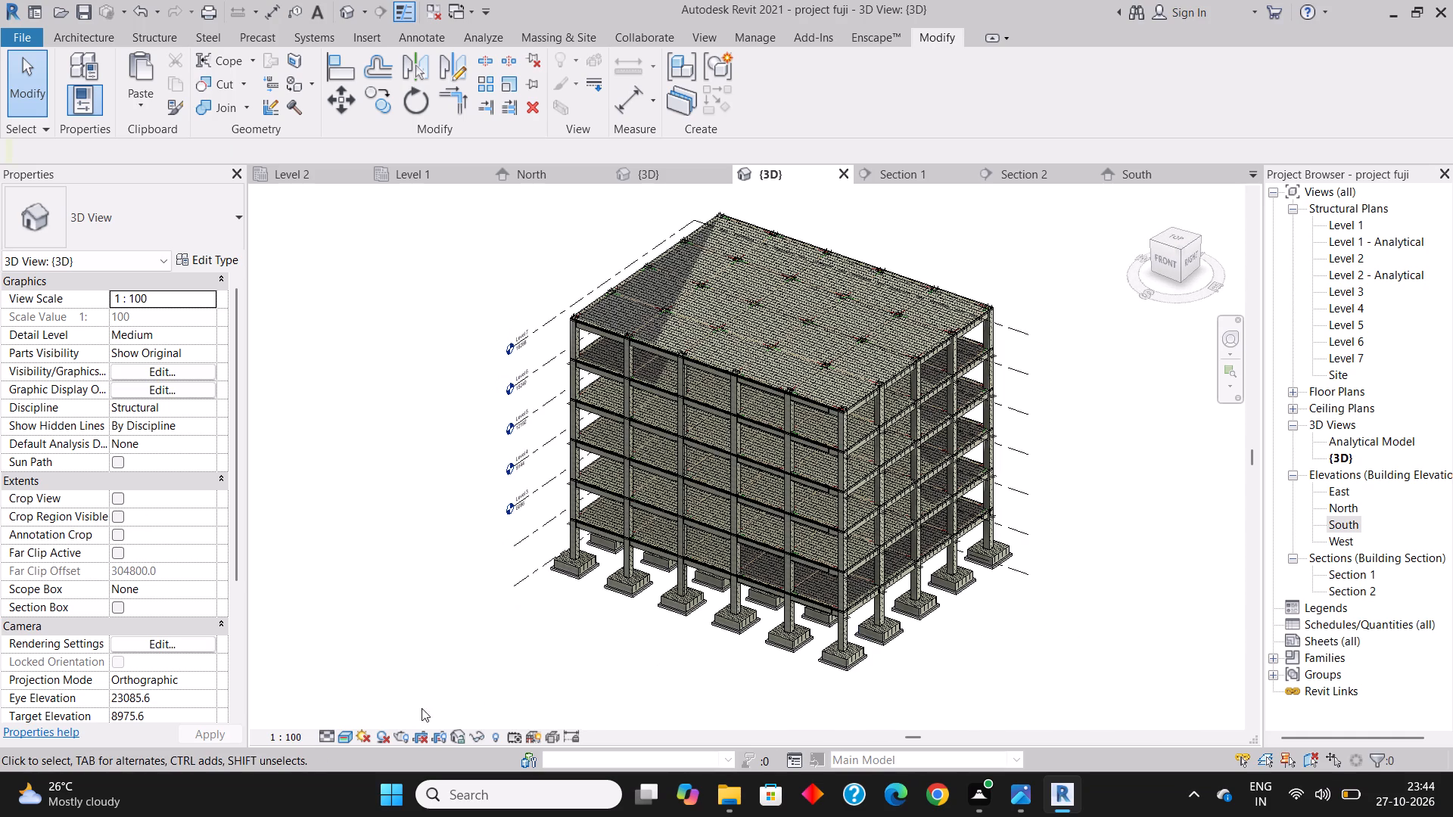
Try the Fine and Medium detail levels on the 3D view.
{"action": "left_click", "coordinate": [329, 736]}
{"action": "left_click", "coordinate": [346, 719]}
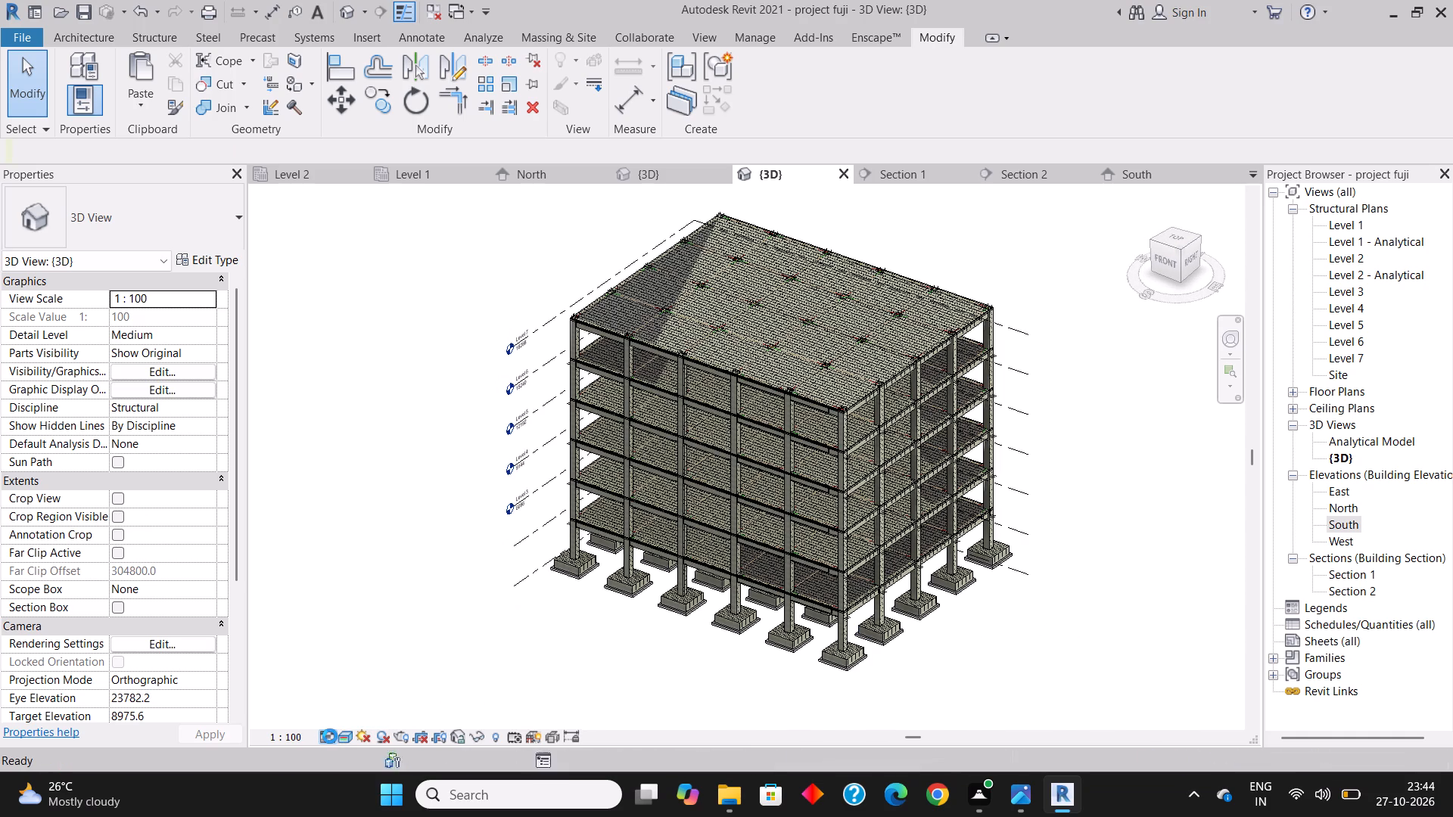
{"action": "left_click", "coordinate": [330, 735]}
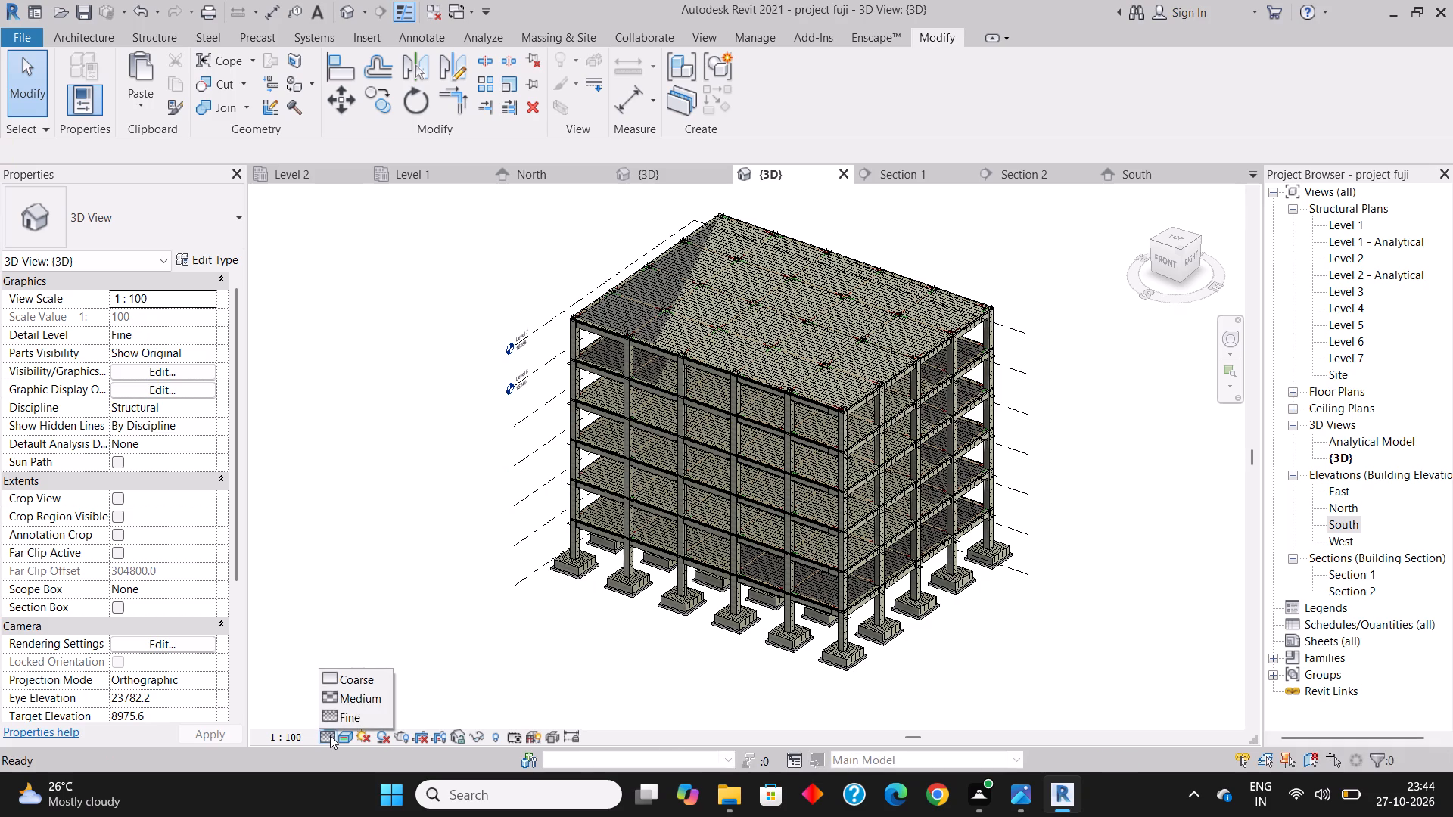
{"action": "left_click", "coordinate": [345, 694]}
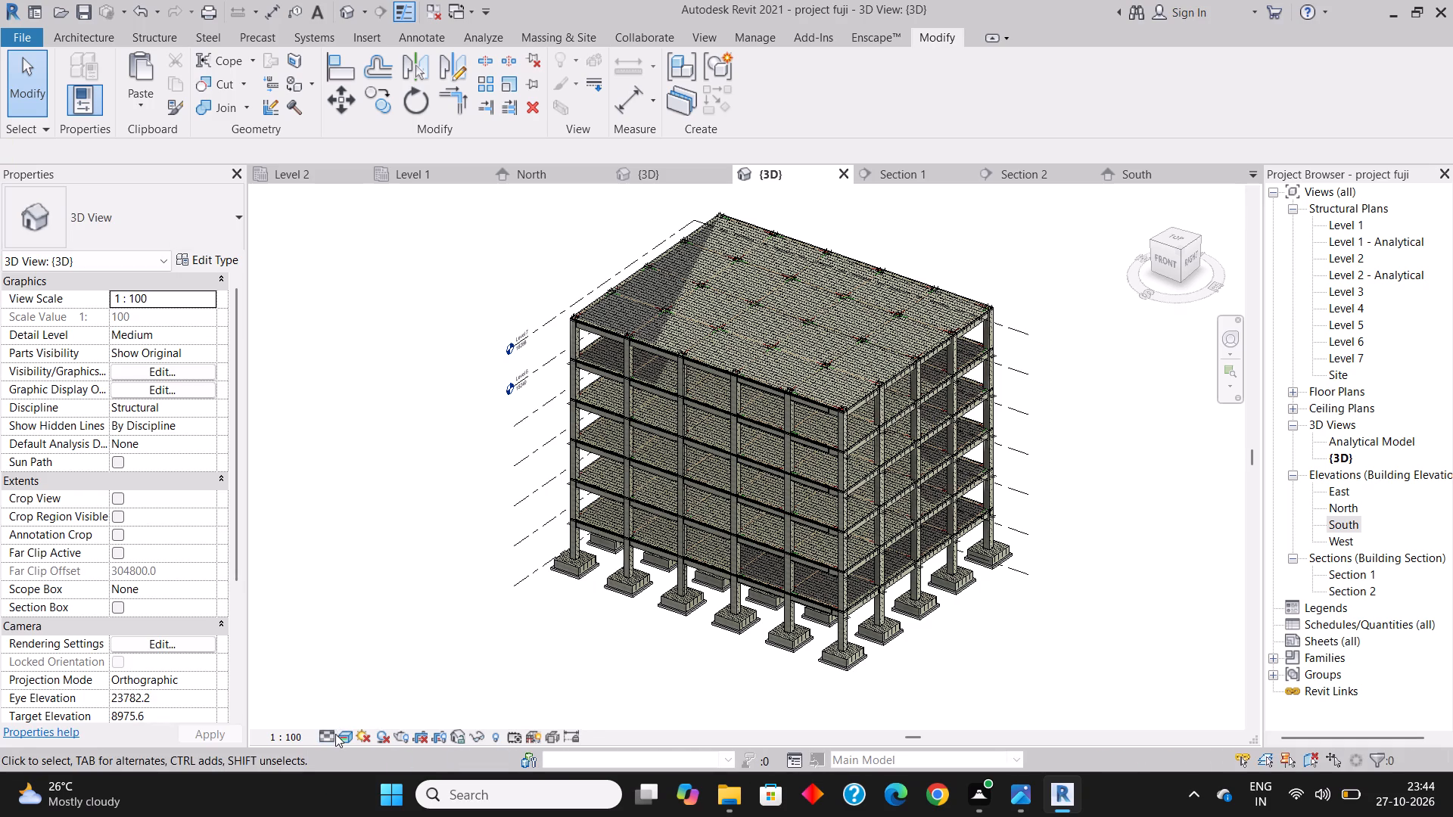
Set the 3D view to the Coarse detail level and the Consistent Colors visual style.
{"action": "left_click", "coordinate": [329, 736]}
{"action": "left_click", "coordinate": [348, 685]}
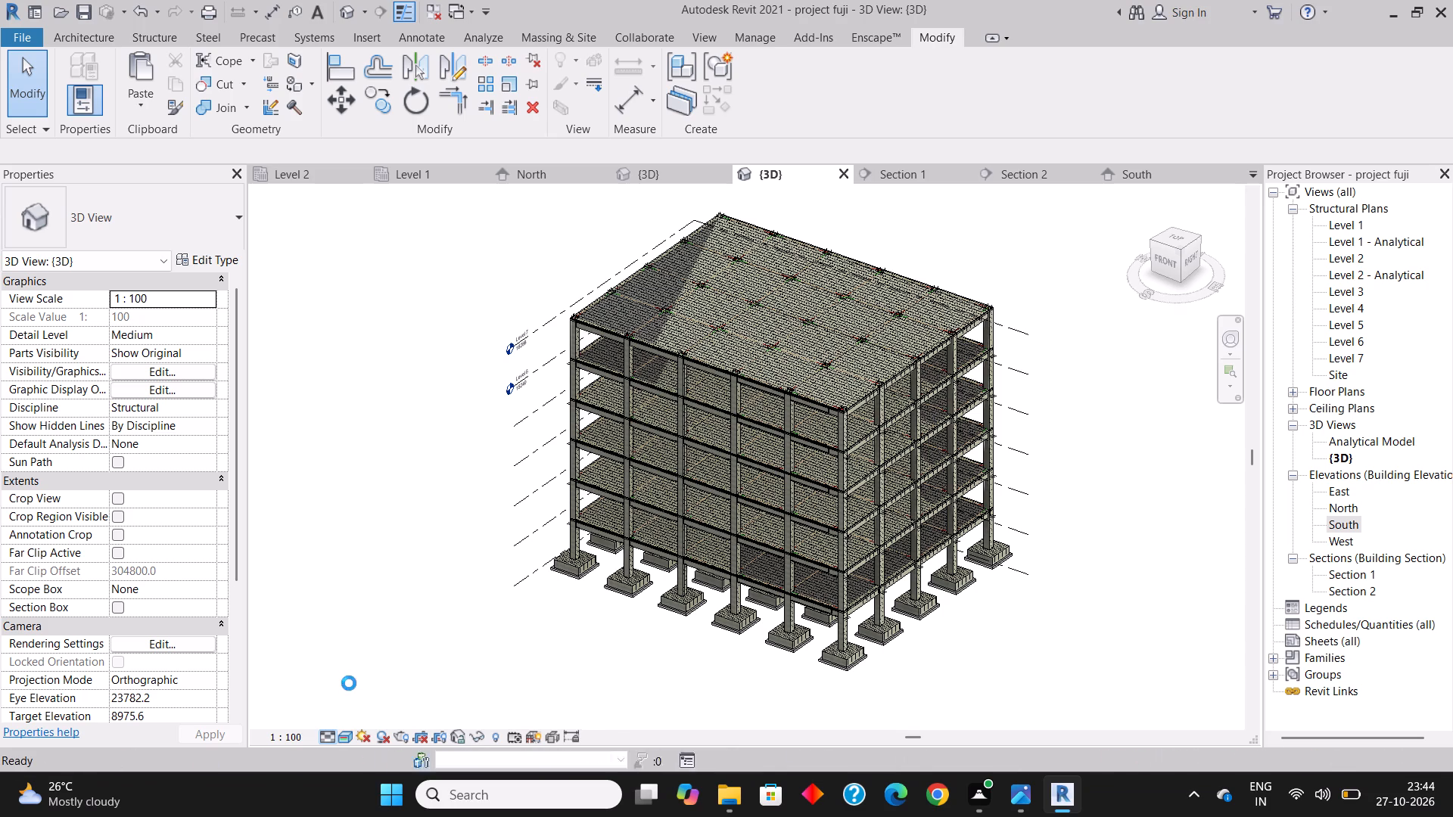
{"action": "left_click", "coordinate": [347, 737]}
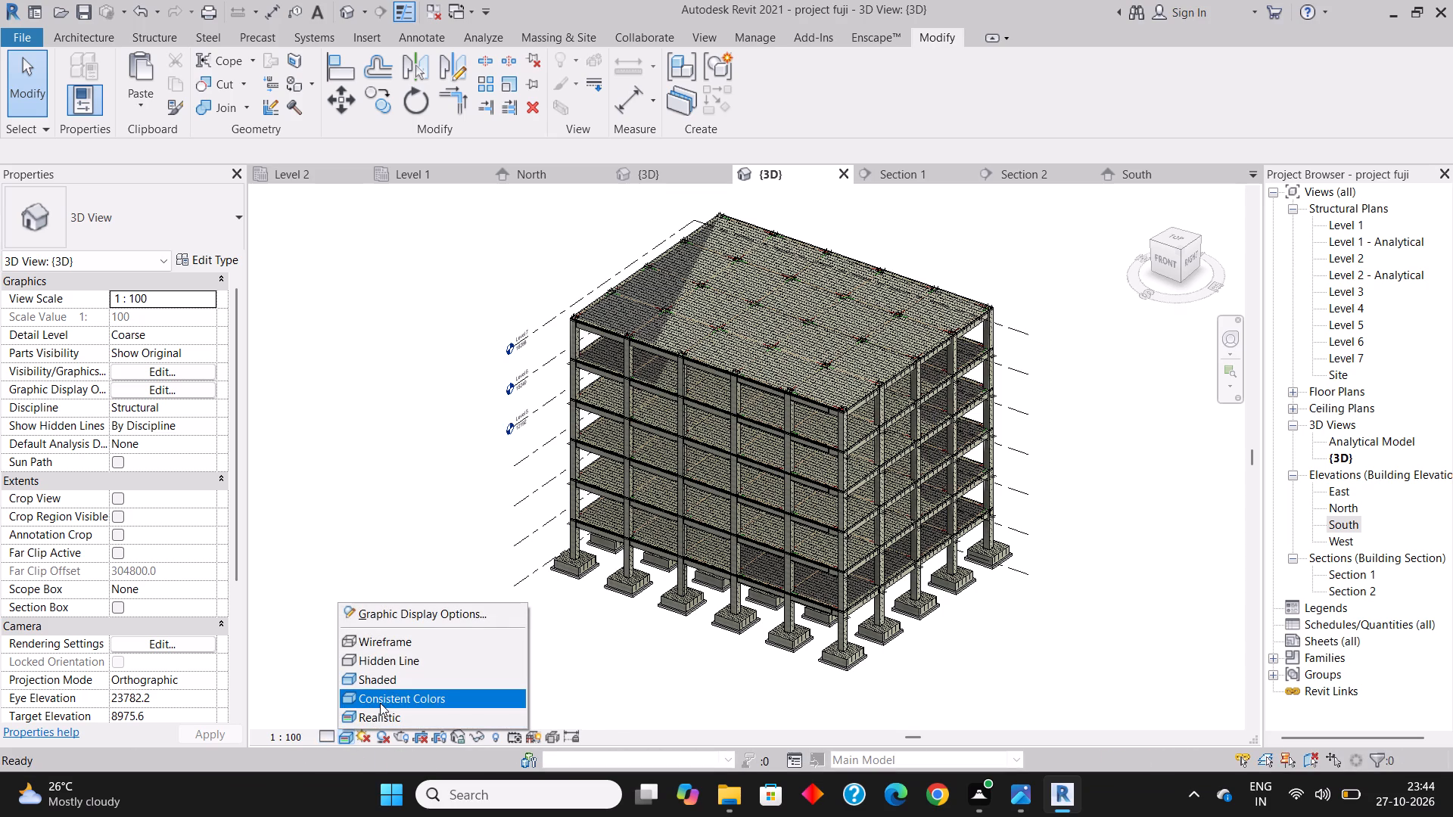
{"action": "left_click", "coordinate": [380, 703]}
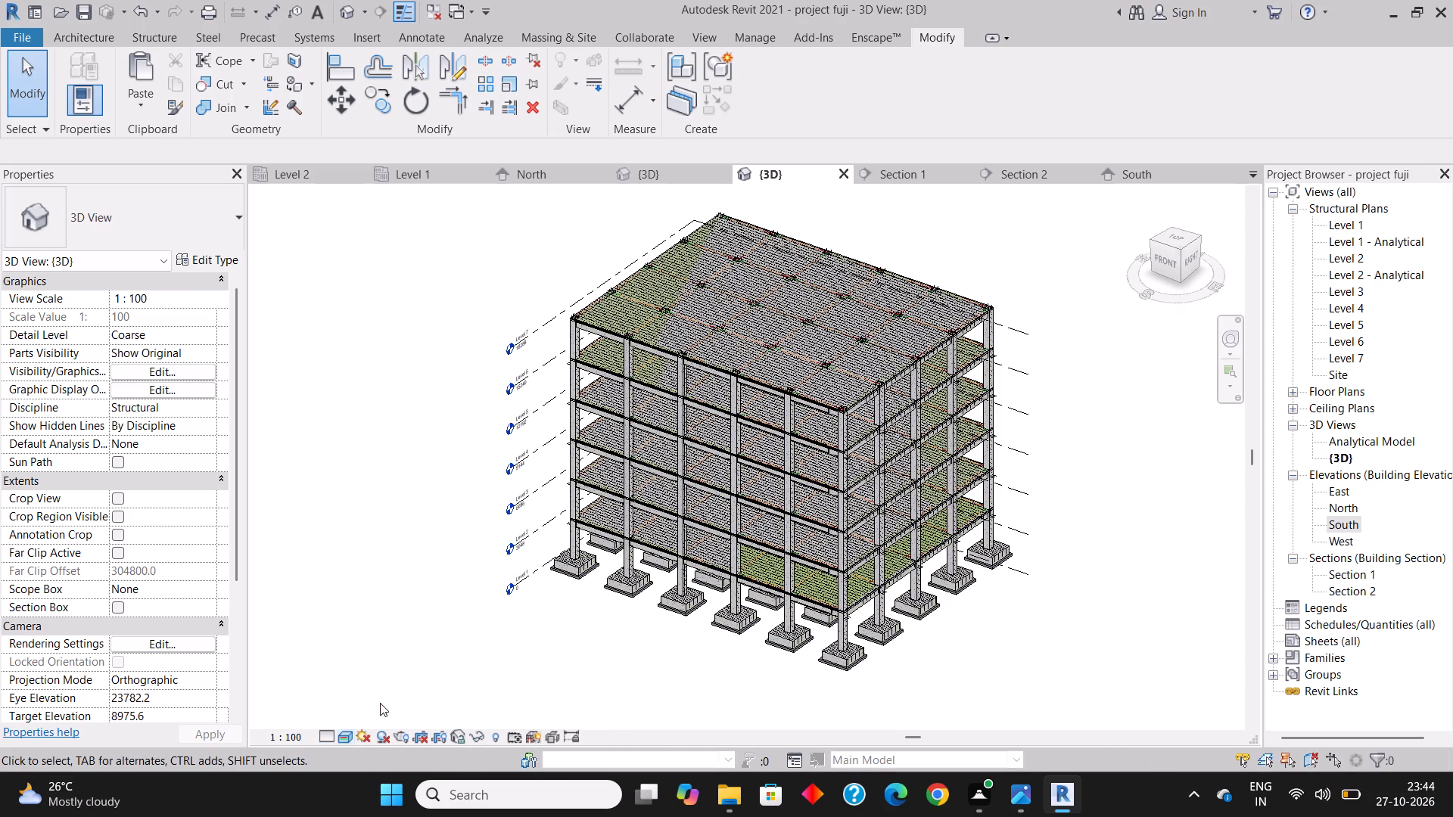
Examine the slab edges and beam joints at the lower building corner, as well as the overall frame, in the 3D view.
{"action": "scroll", "coordinate": [961, 612], "scroll_direction": "up", "scroll_amount": 3}
{"action": "scroll", "coordinate": [813, 595], "scroll_direction": "up", "scroll_amount": 3}
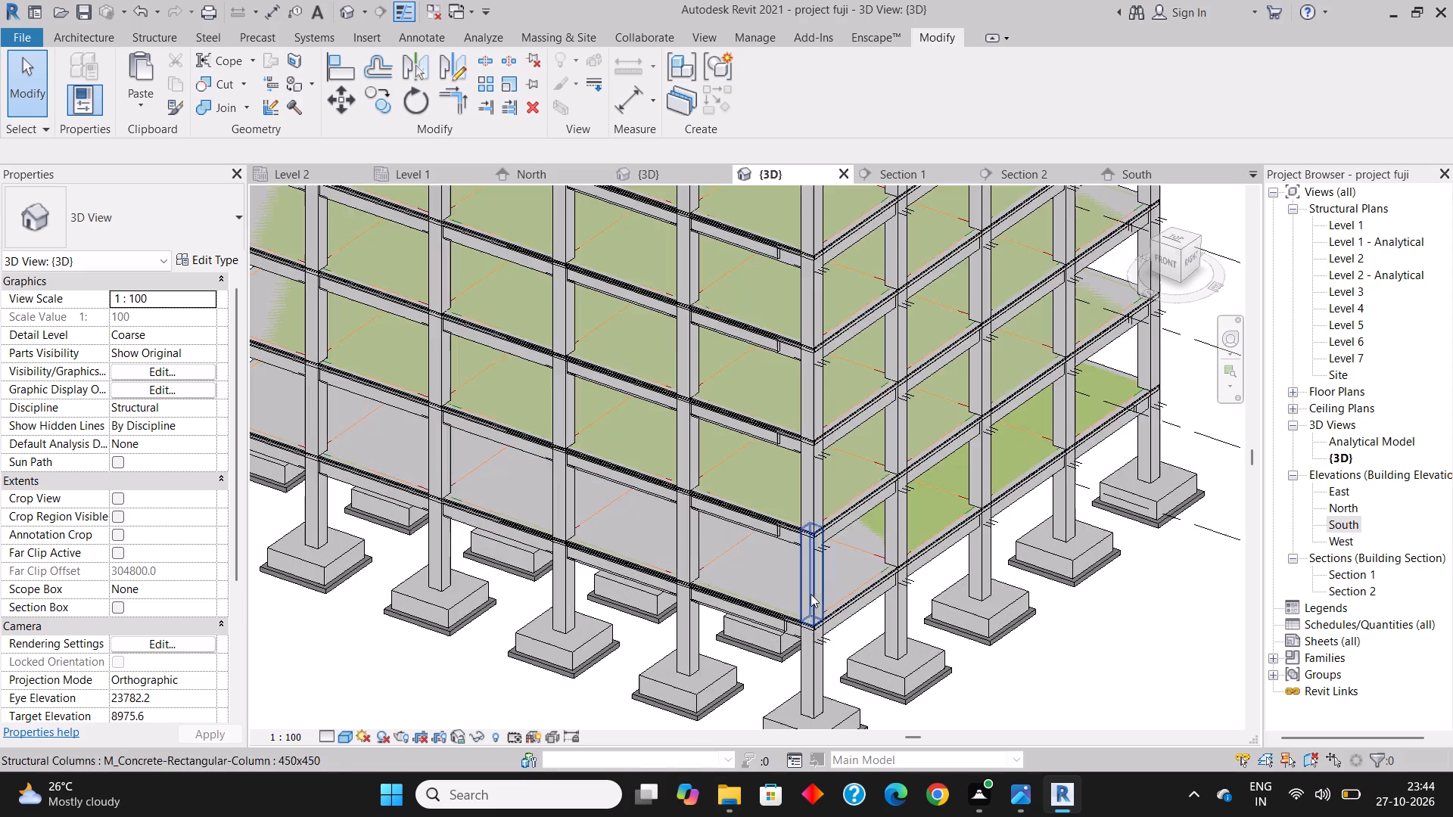
{"action": "scroll", "coordinate": [779, 586], "scroll_direction": "up", "scroll_amount": 9}
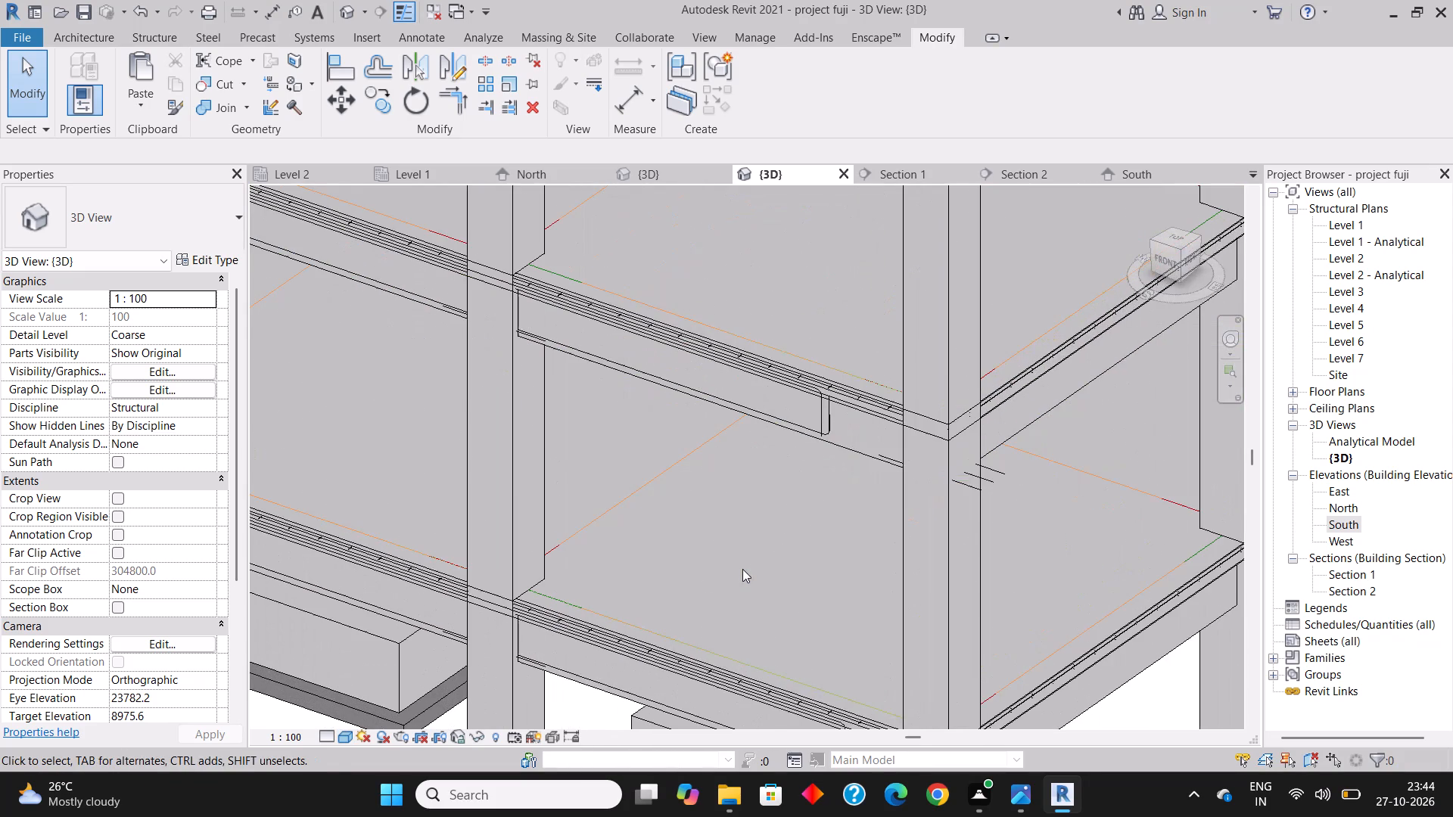
{"action": "scroll", "coordinate": [742, 569], "scroll_direction": "down", "scroll_amount": 8}
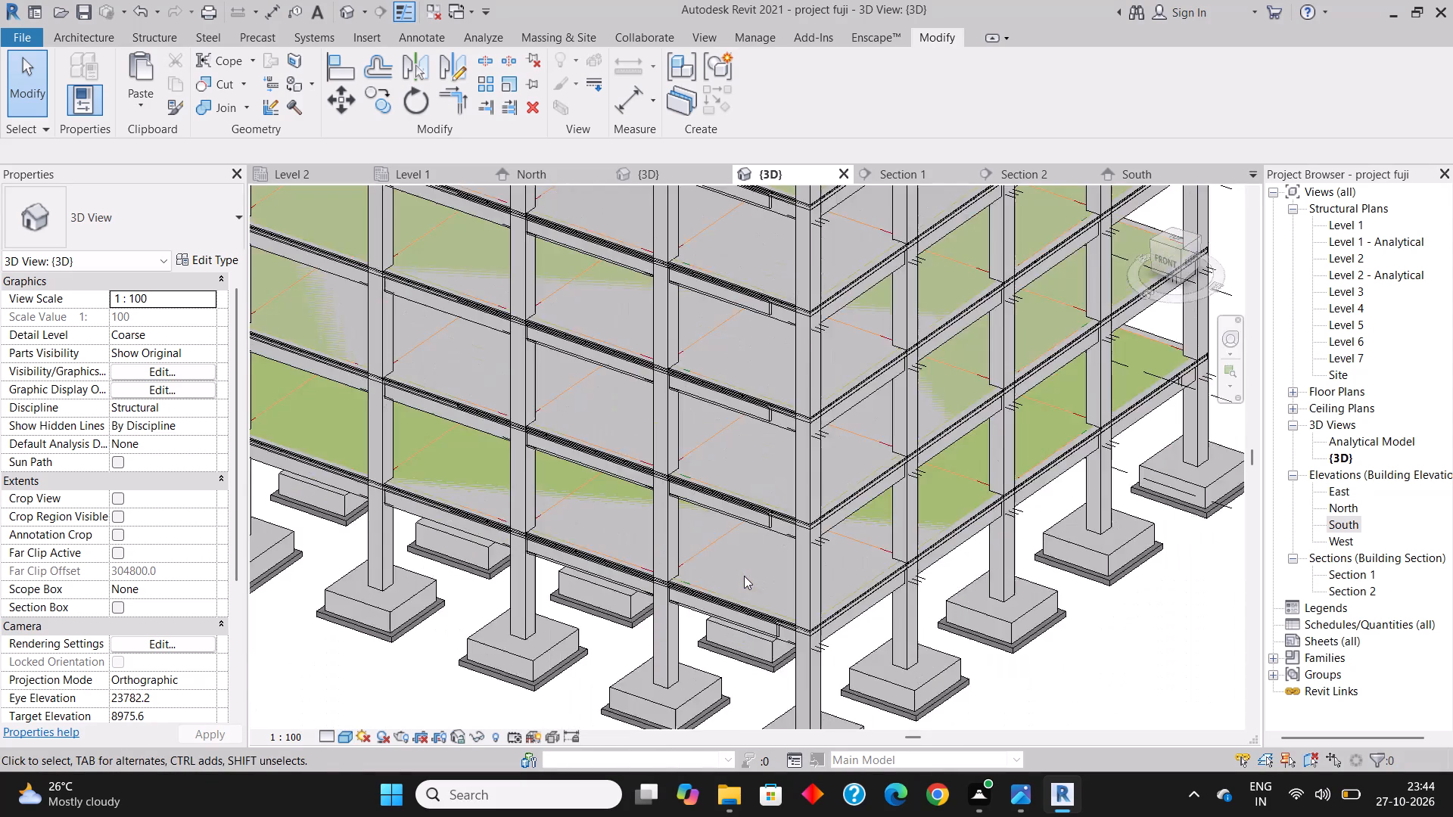
{"action": "scroll", "coordinate": [744, 576], "scroll_direction": "down", "scroll_amount": 9}
{"action": "middle_click_drag", "start_coordinate": [862, 576], "coordinate": [866, 574], "text": "shift"}
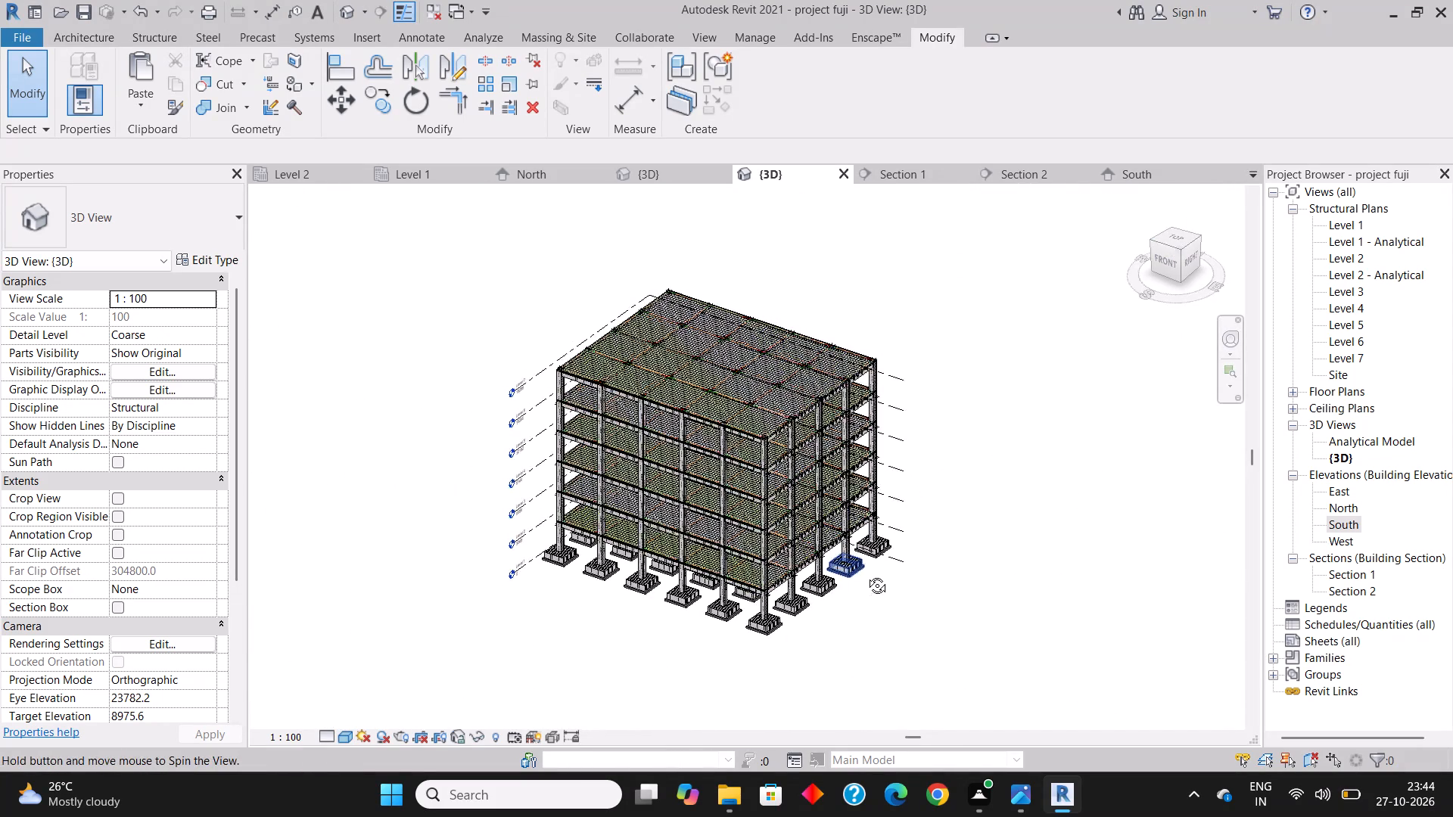
{"action": "middle_click_drag", "start_coordinate": [866, 574], "coordinate": [876, 471], "text": "shift"}
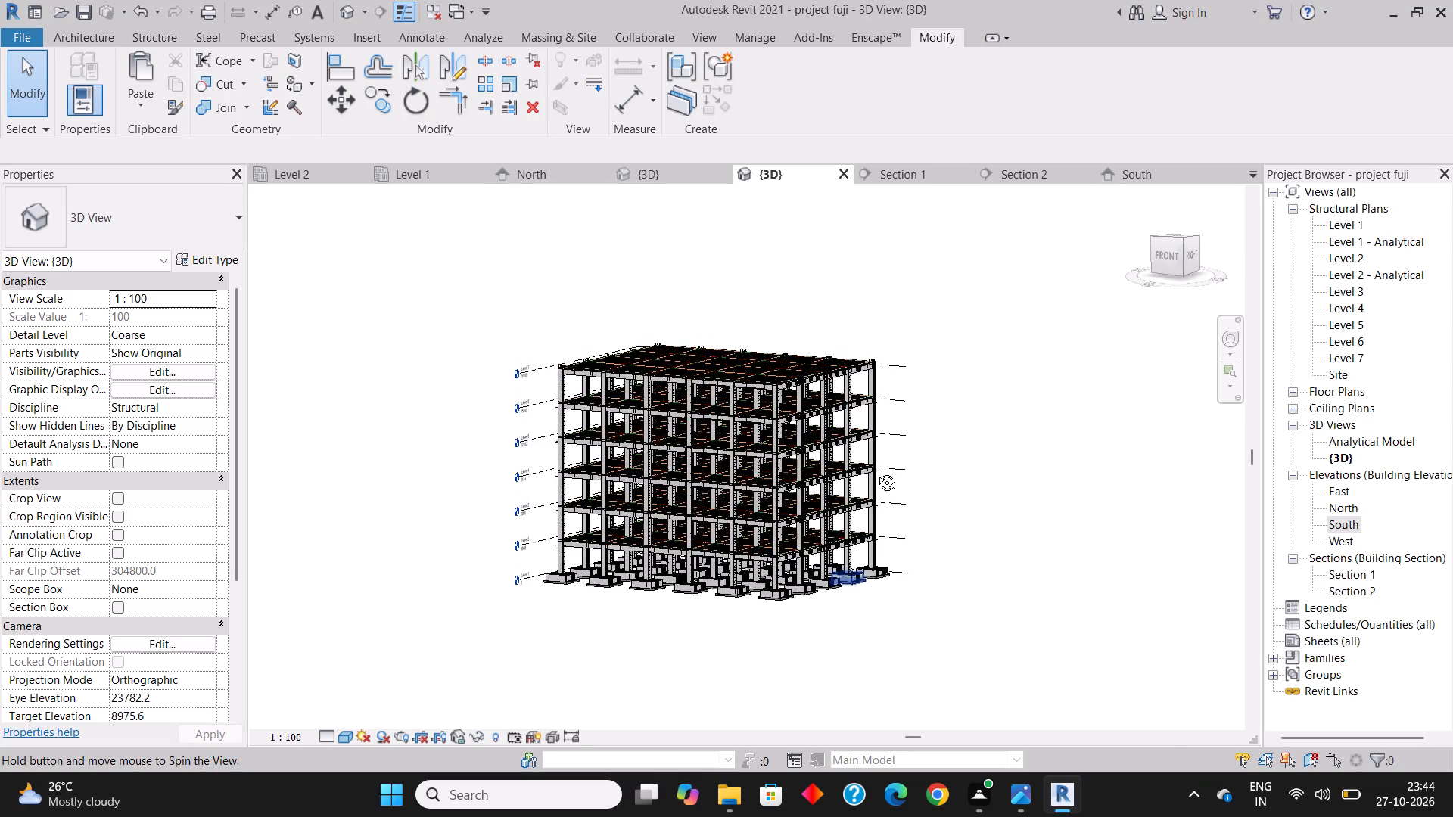
{"action": "middle_click_drag", "start_coordinate": [876, 471], "coordinate": [866, 499], "text": "shift"}
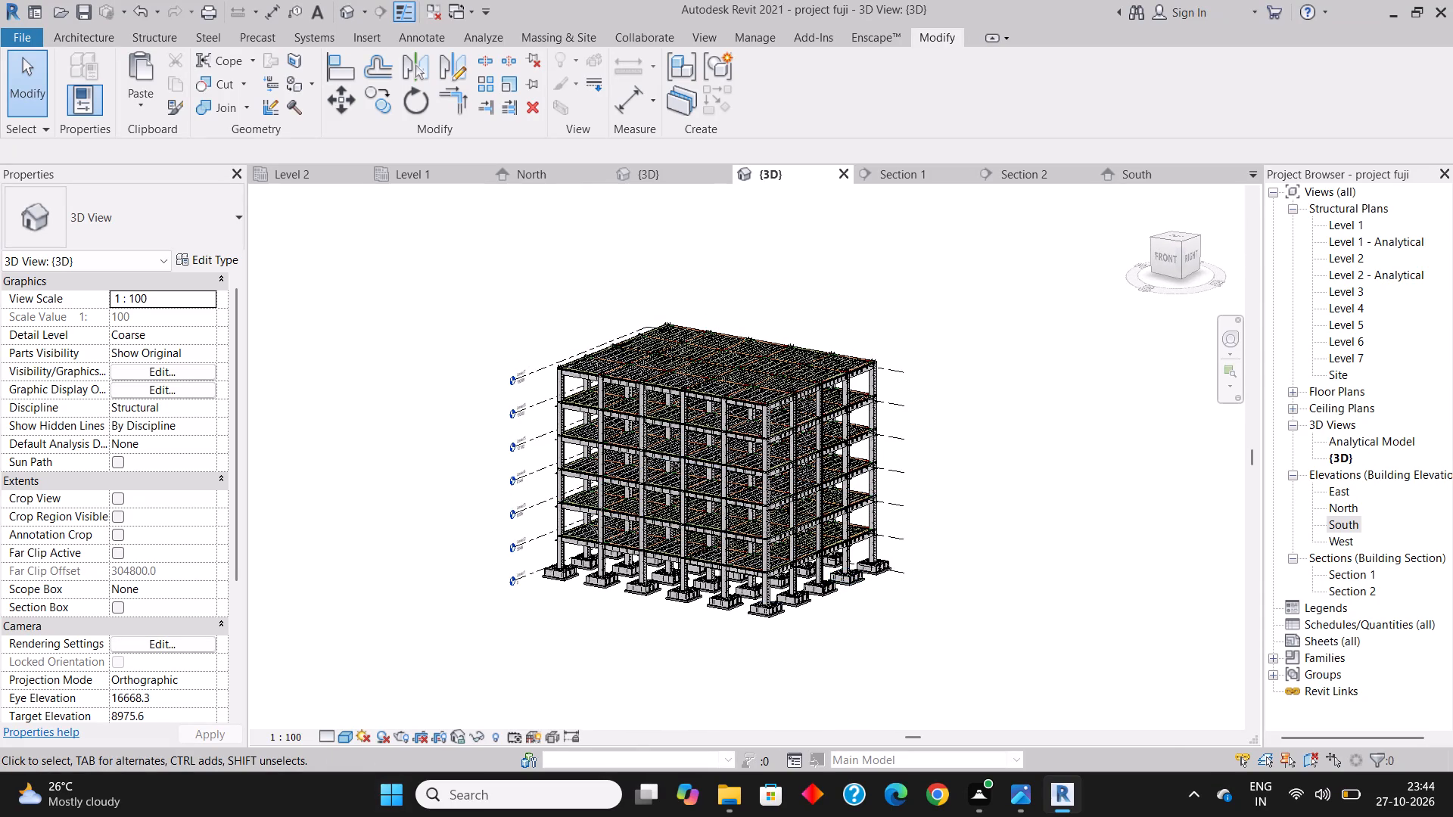
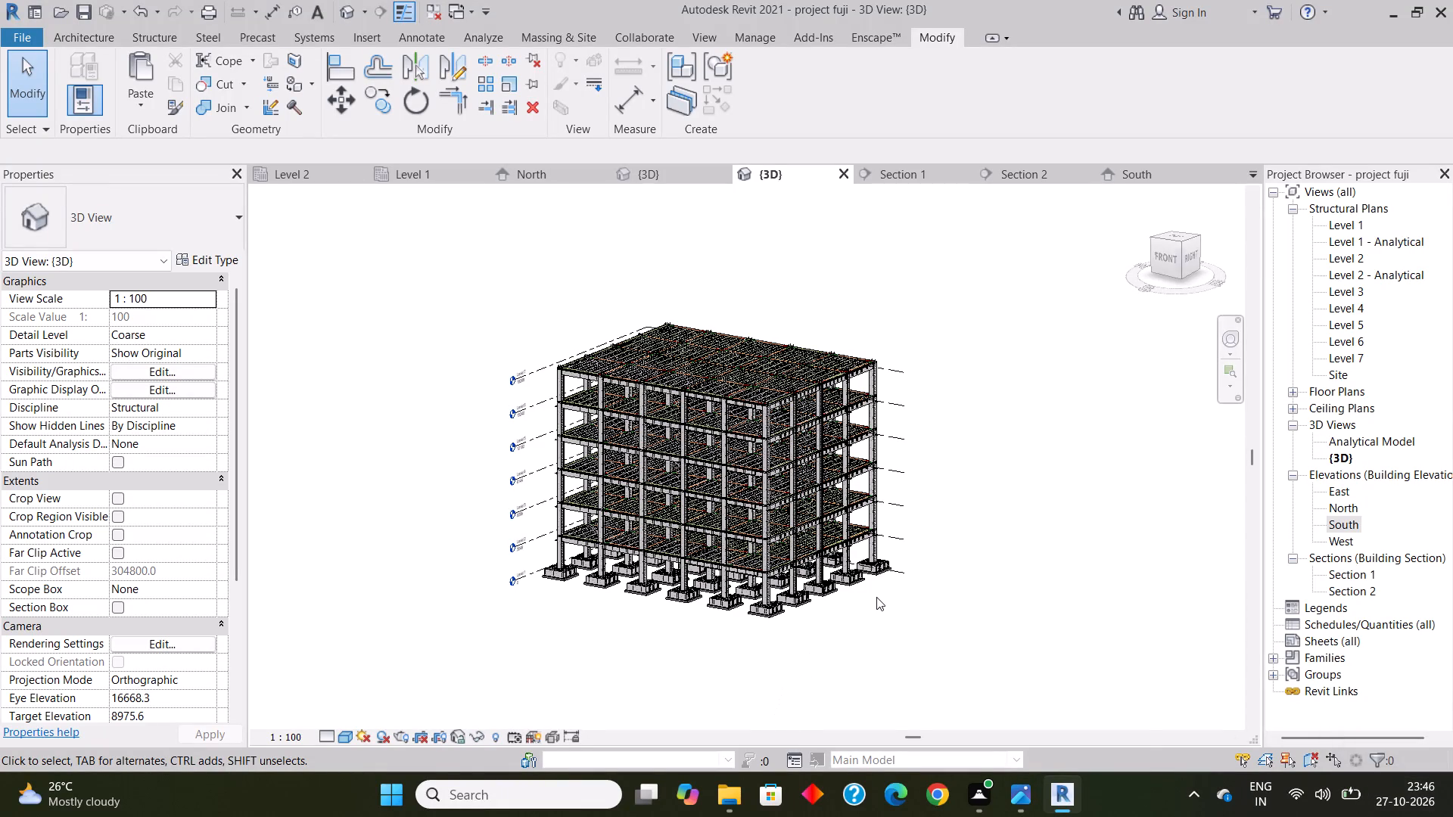
On the Level 1 structural plan, start a stair using the Cast-In-Place Monolithic Stair type.
{"action": "left_click", "coordinate": [1003, 446]}
{"action": "double_click", "coordinate": [1349, 224]}
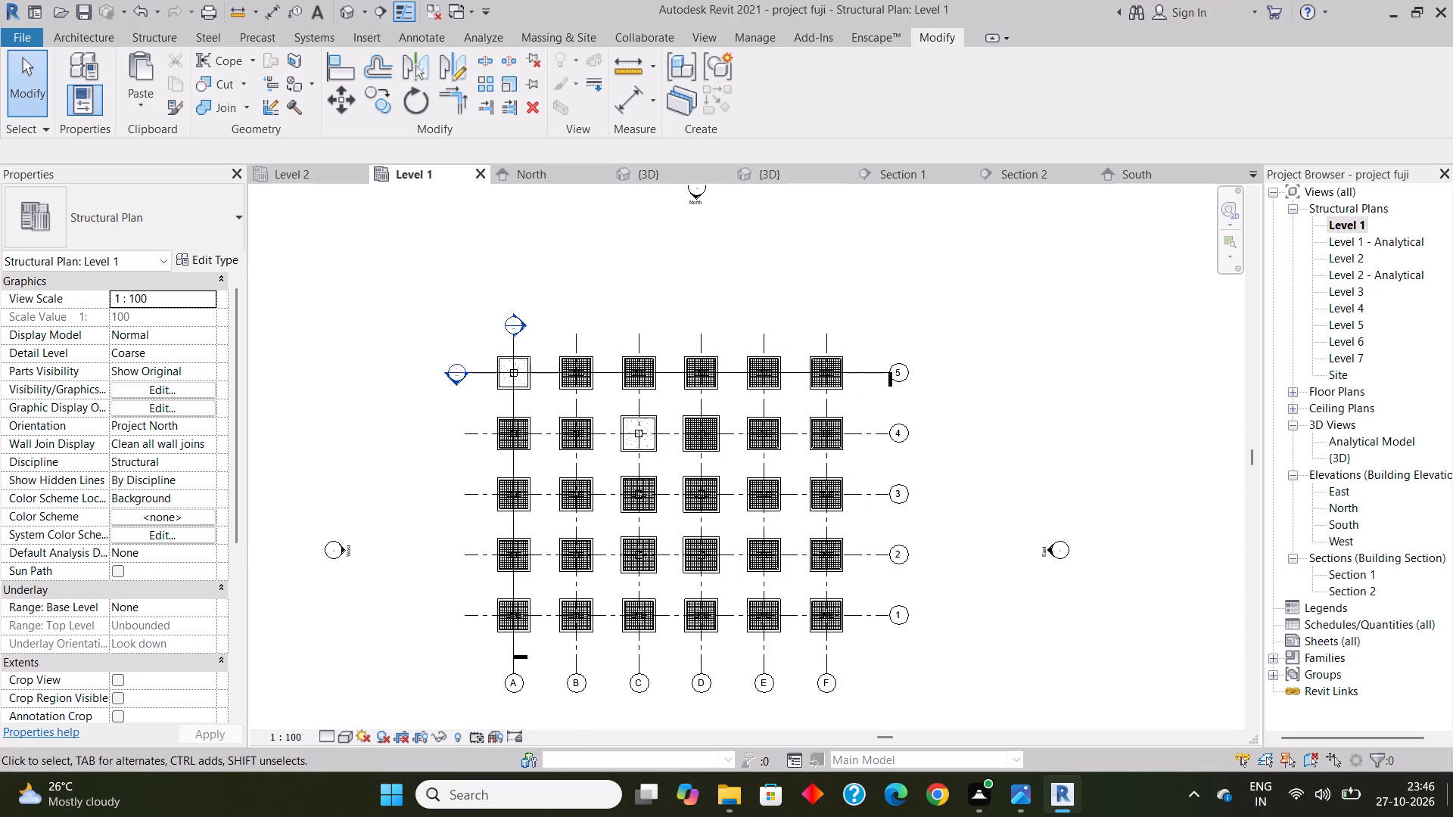
{"action": "scroll", "coordinate": [664, 454], "scroll_direction": "up", "scroll_amount": 8}
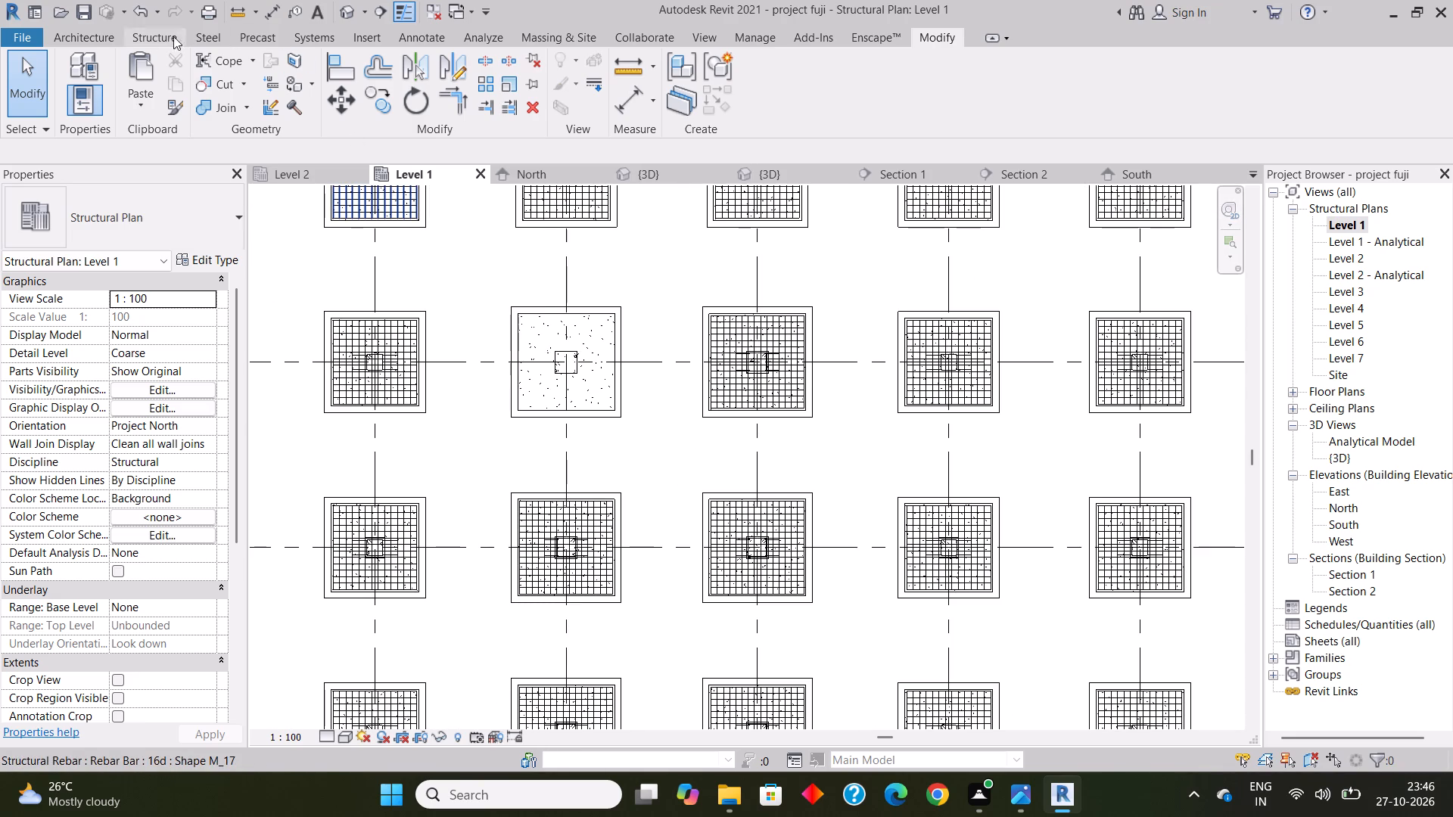
{"action": "left_click", "coordinate": [98, 38]}
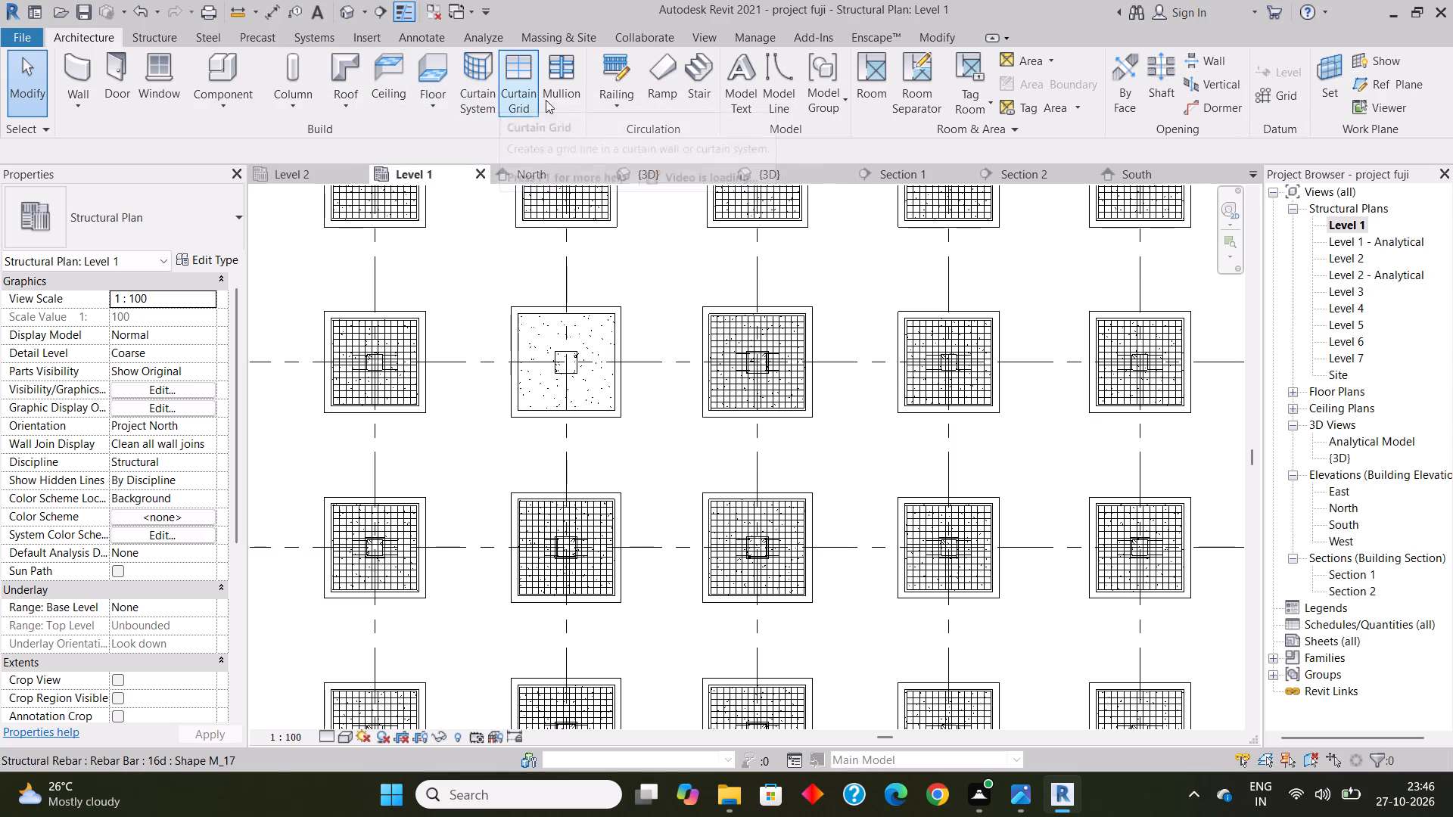
{"action": "left_click", "coordinate": [700, 75]}
{"action": "scroll", "coordinate": [526, 259], "scroll_direction": "down", "scroll_amount": 3}
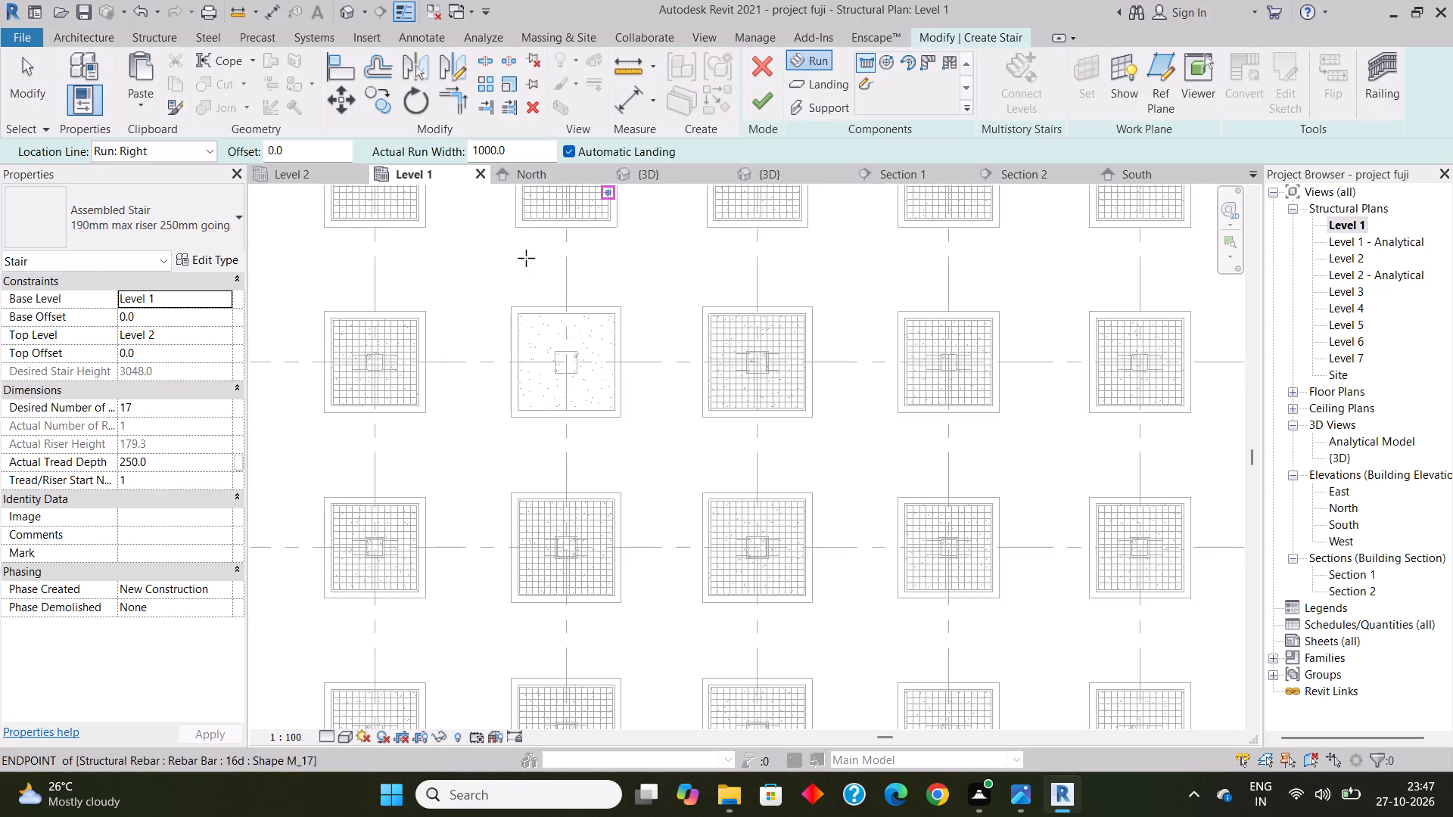
{"action": "left_click", "coordinate": [145, 225]}
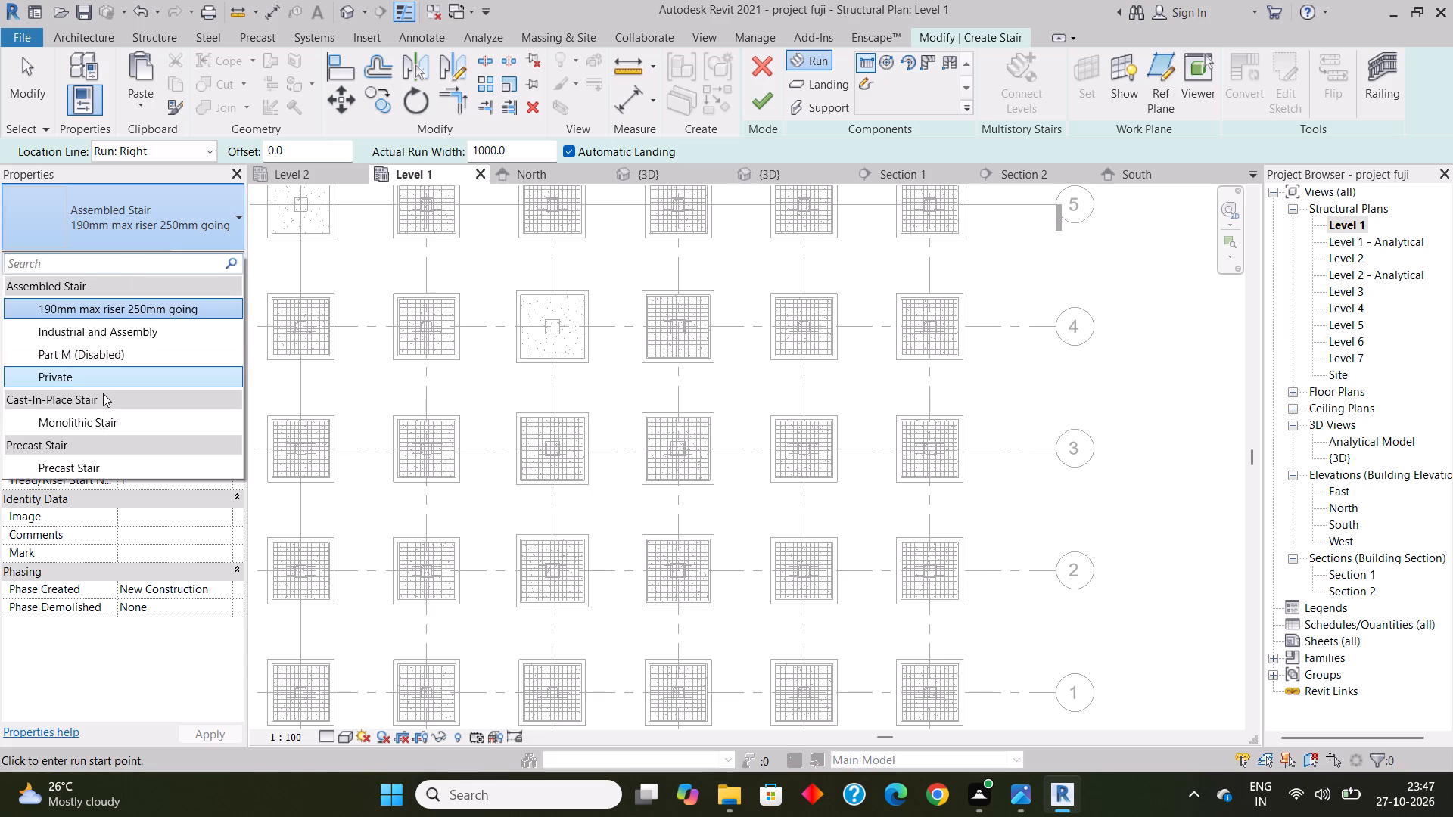
{"action": "scroll", "coordinate": [103, 393], "scroll_direction": "down", "scroll_amount": 2}
{"action": "left_click", "coordinate": [101, 423]}
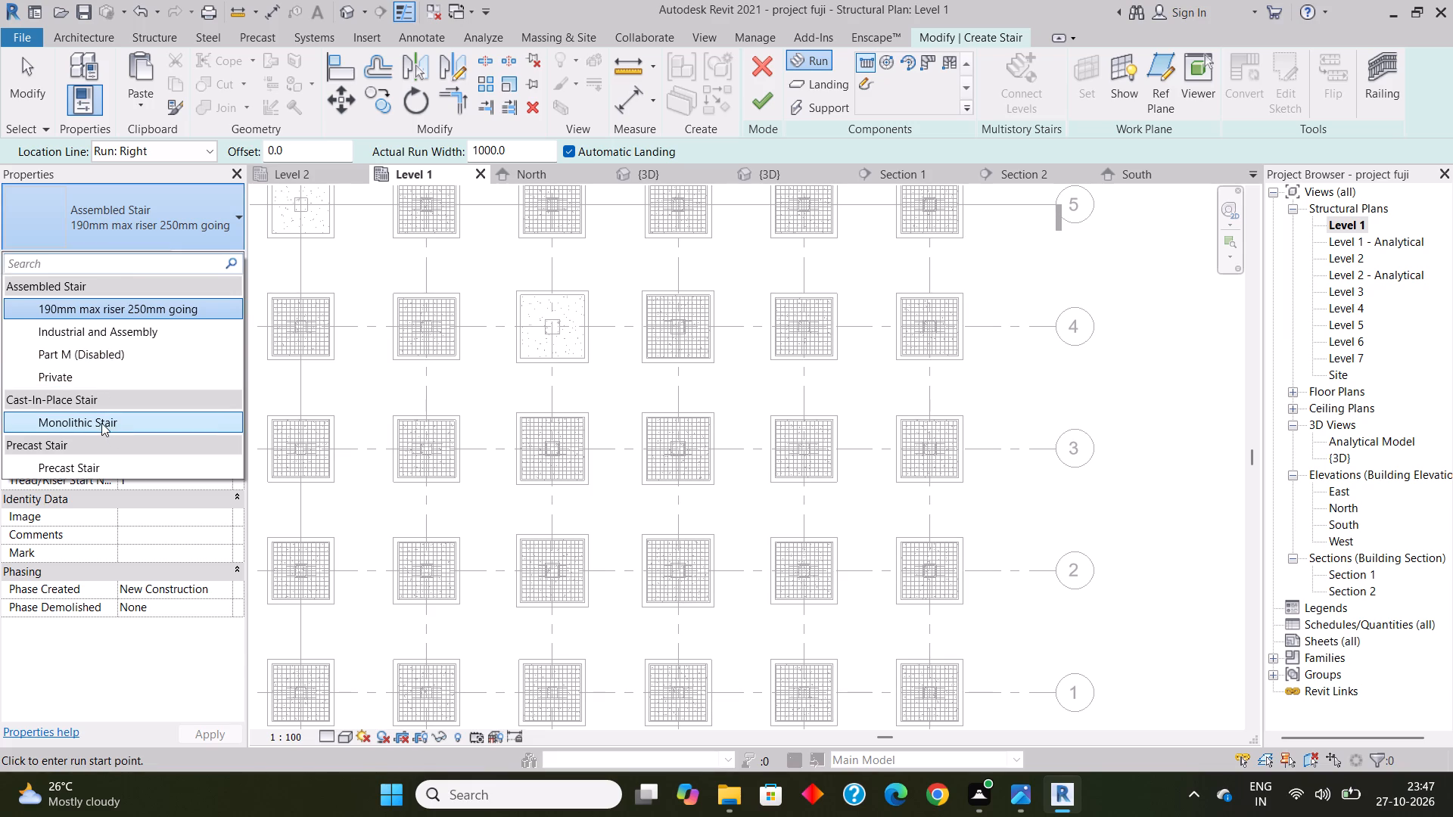
Draw the first stair run northward from near grid 3, outside the building's east side, about 2240 mm long with 9 risers.
{"action": "scroll", "coordinate": [312, 377], "scroll_direction": "down", "scroll_amount": 3}
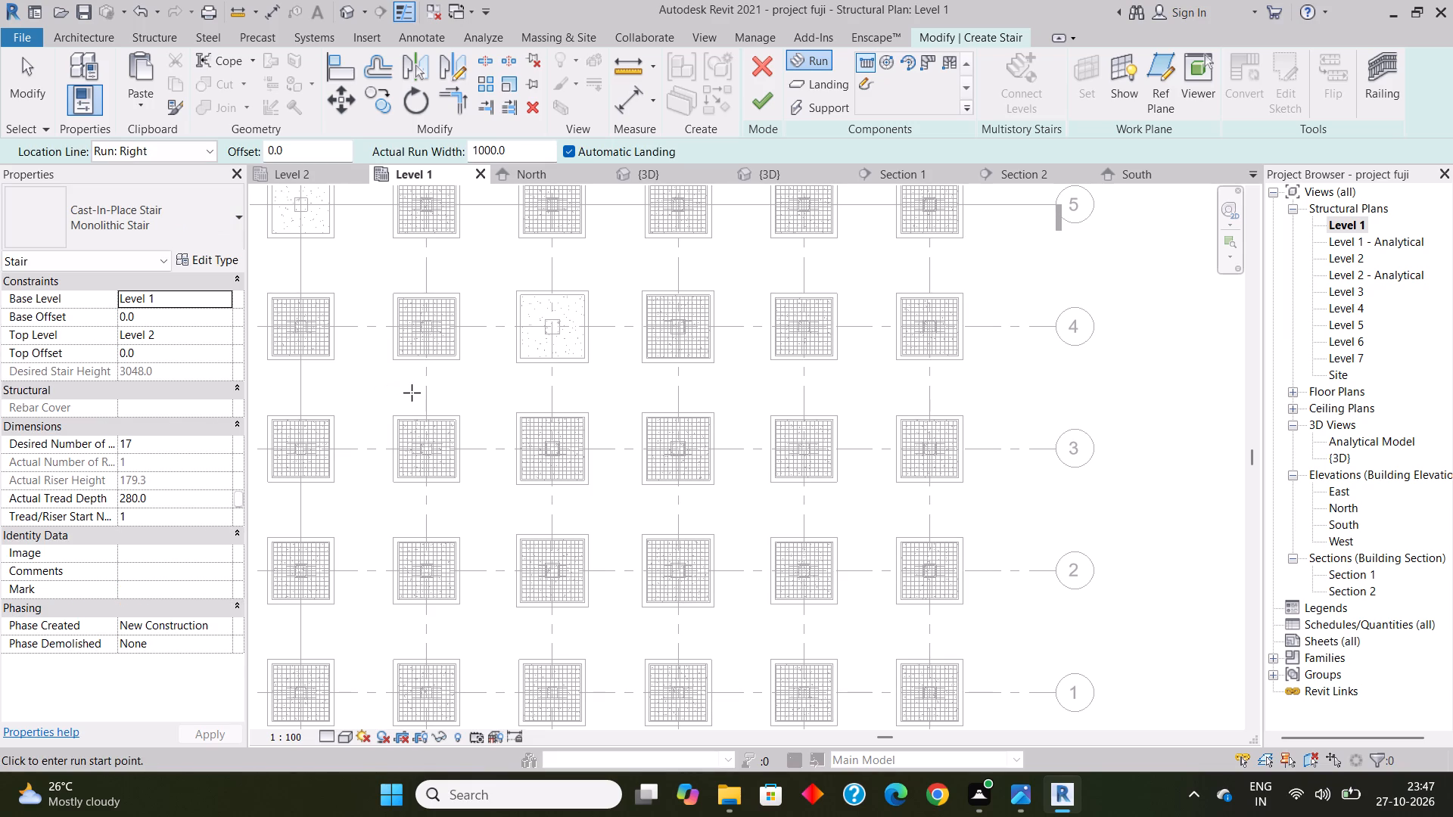
{"action": "scroll", "coordinate": [411, 390], "scroll_direction": "down", "scroll_amount": 5}
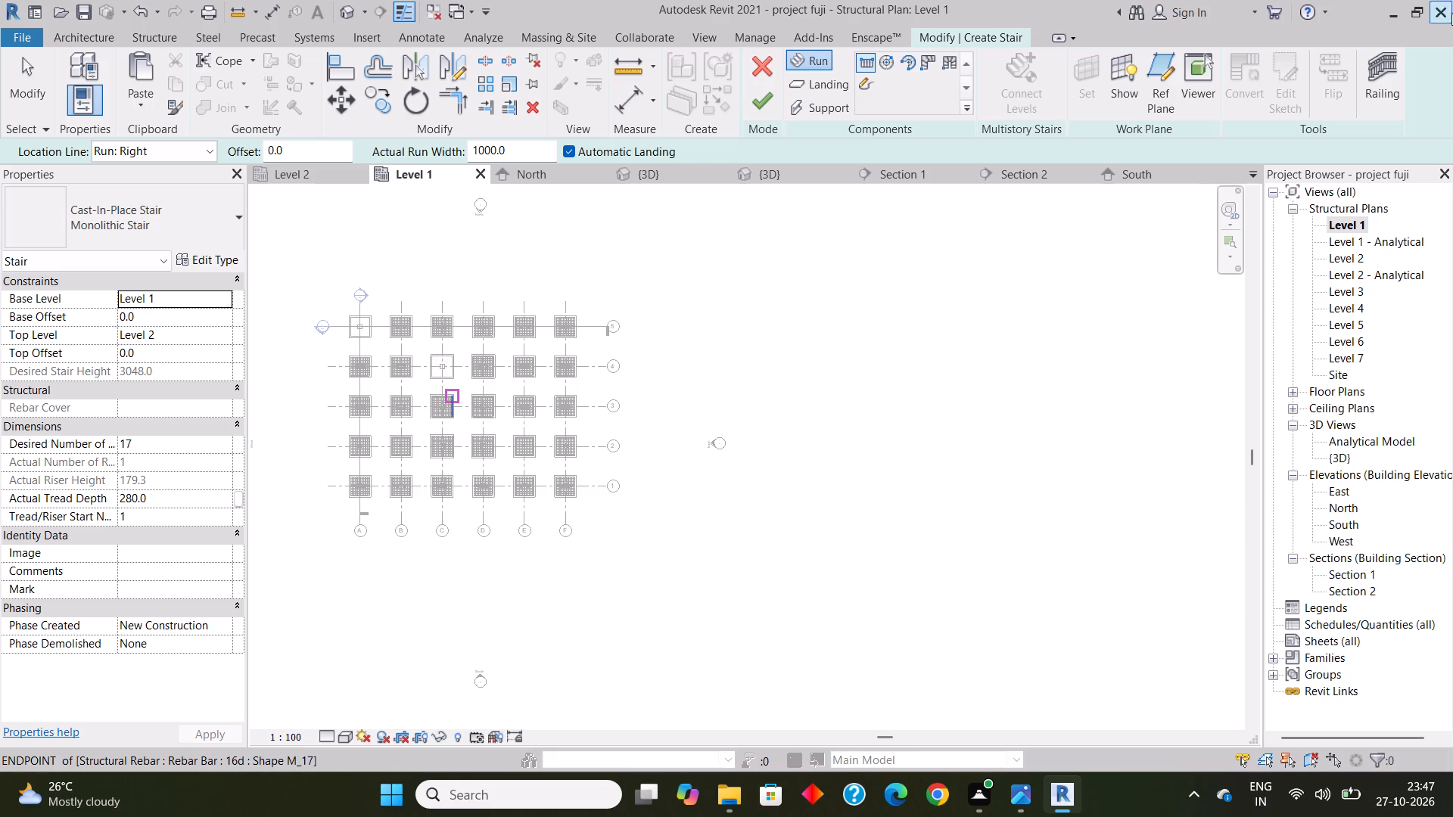
{"action": "middle_click_drag", "start_coordinate": [657, 419], "coordinate": [755, 445]}
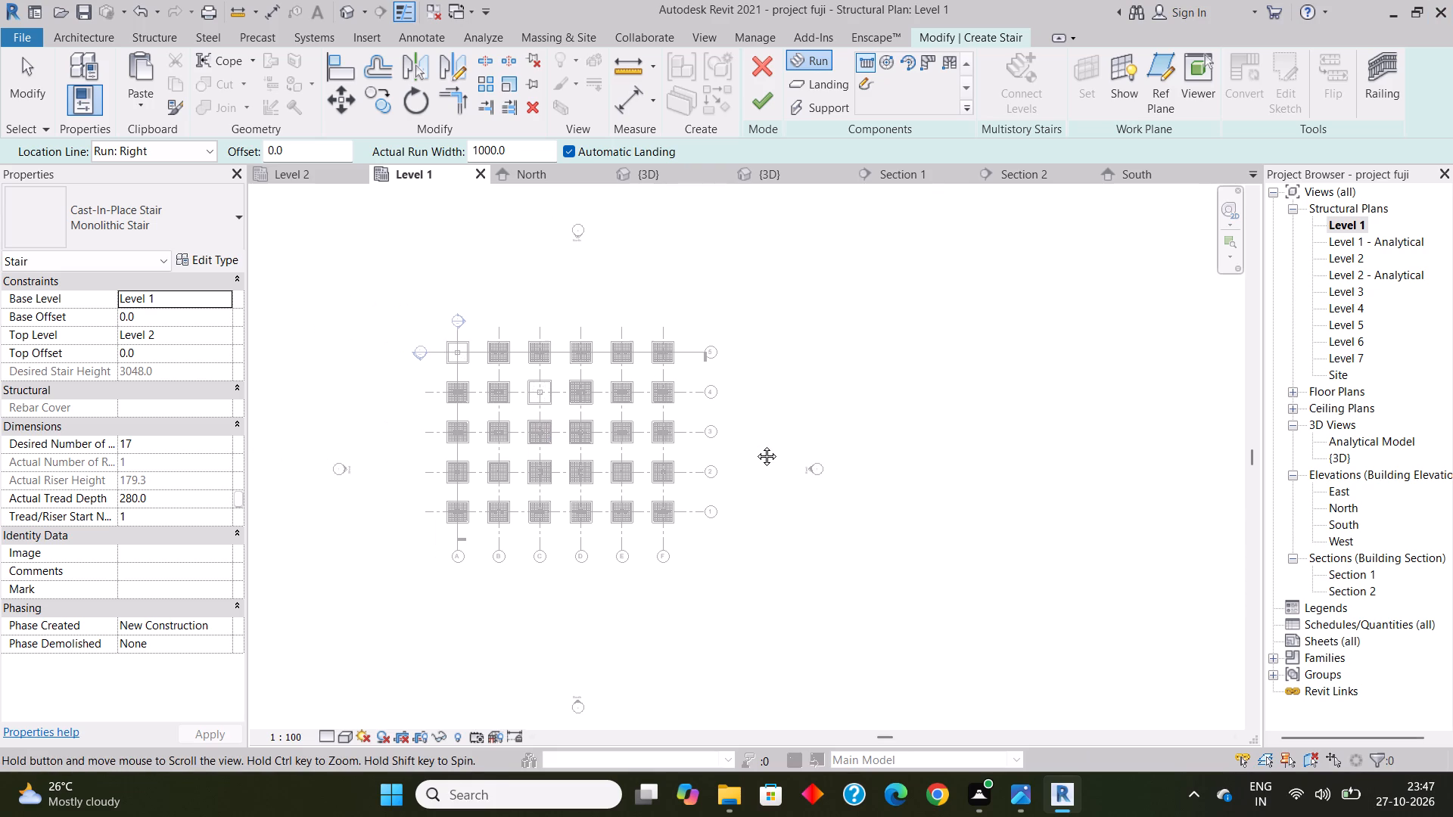
{"action": "middle_click_drag", "start_coordinate": [755, 445], "coordinate": [735, 436]}
{"action": "scroll", "coordinate": [879, 419], "scroll_direction": "up", "scroll_amount": 3}
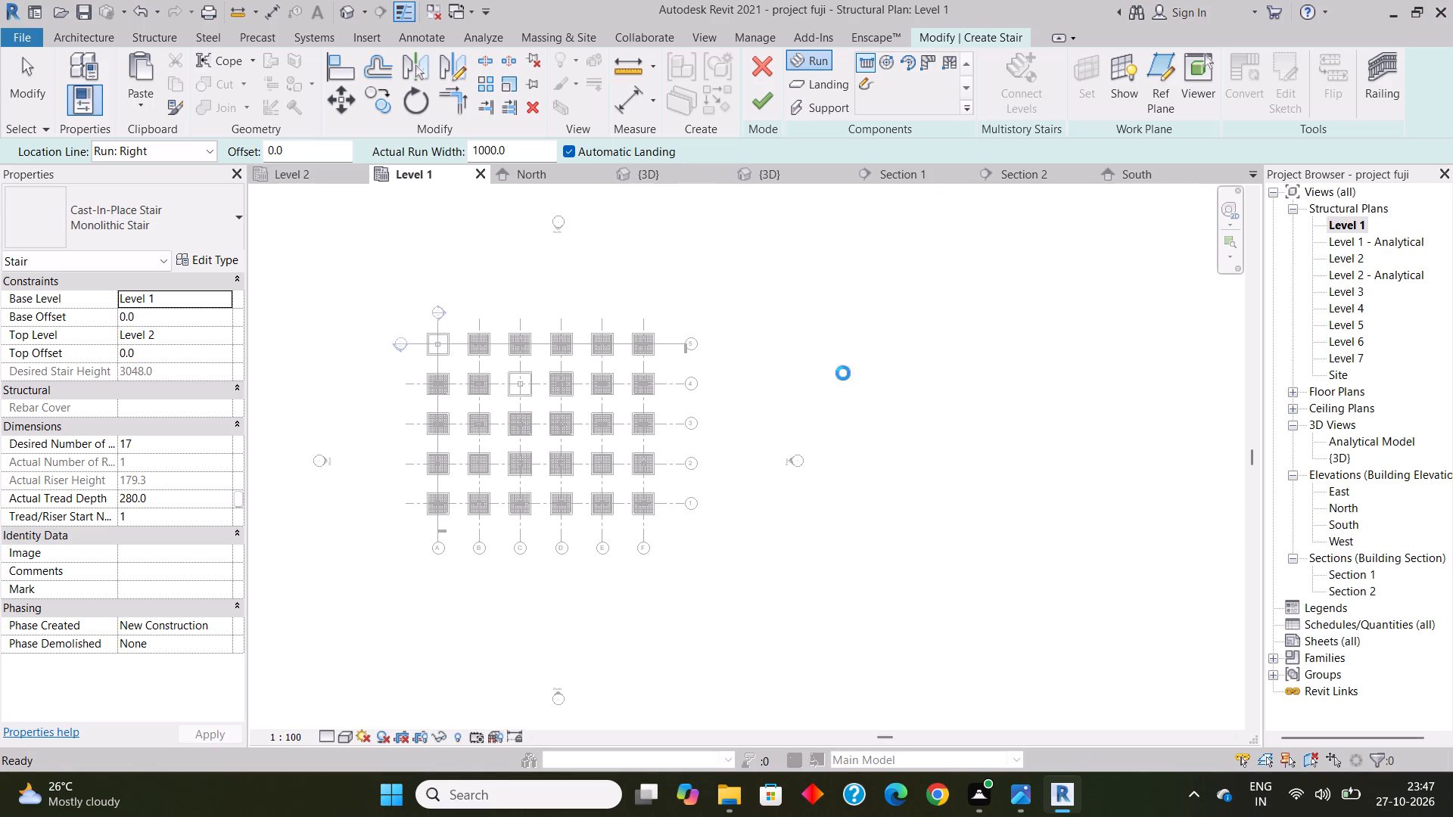
{"action": "scroll", "coordinate": [762, 418], "scroll_direction": "up", "scroll_amount": 3}
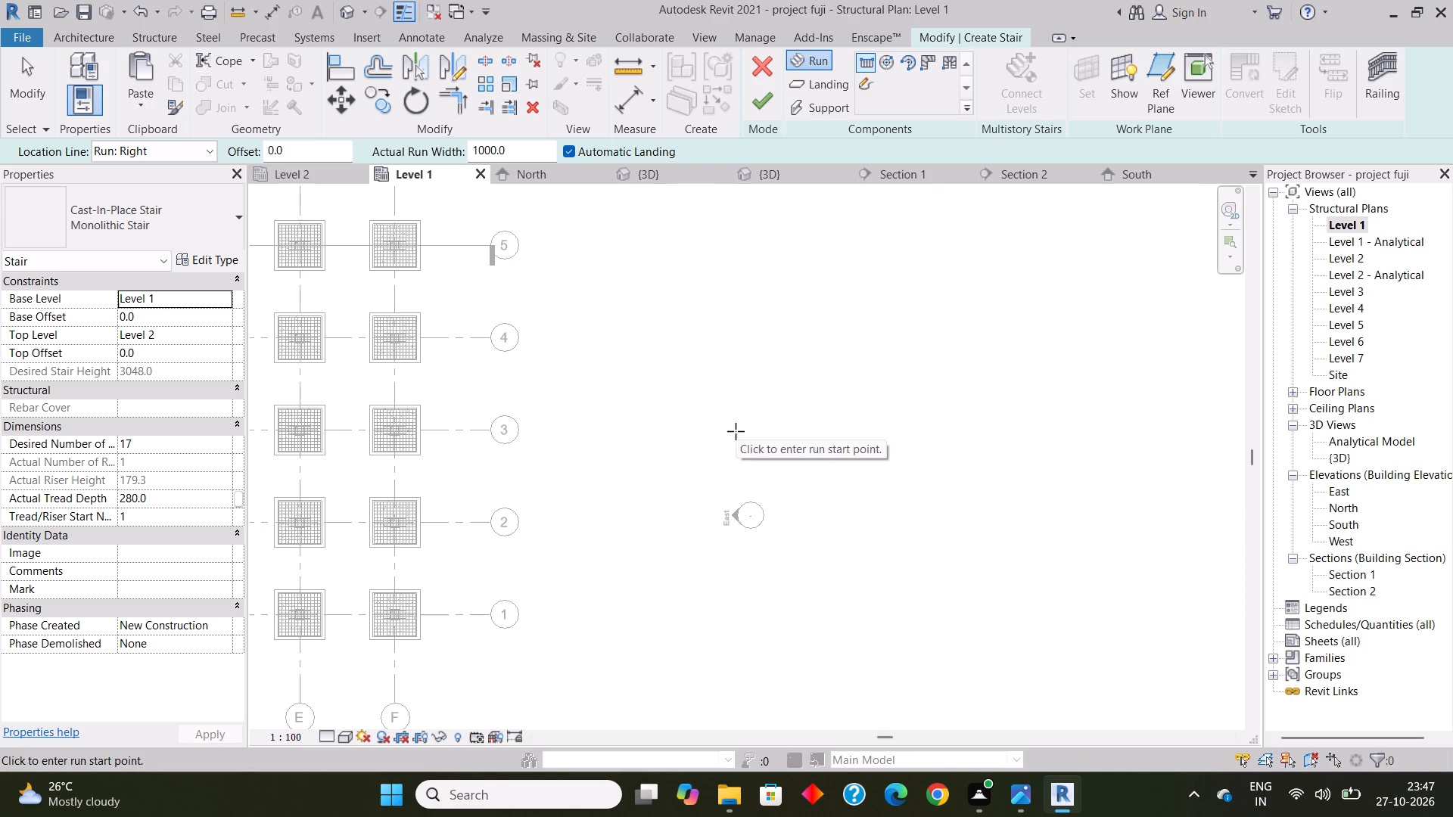
{"action": "scroll", "coordinate": [622, 427], "scroll_direction": "up", "scroll_amount": 2}
{"action": "left_click", "coordinate": [622, 427]}
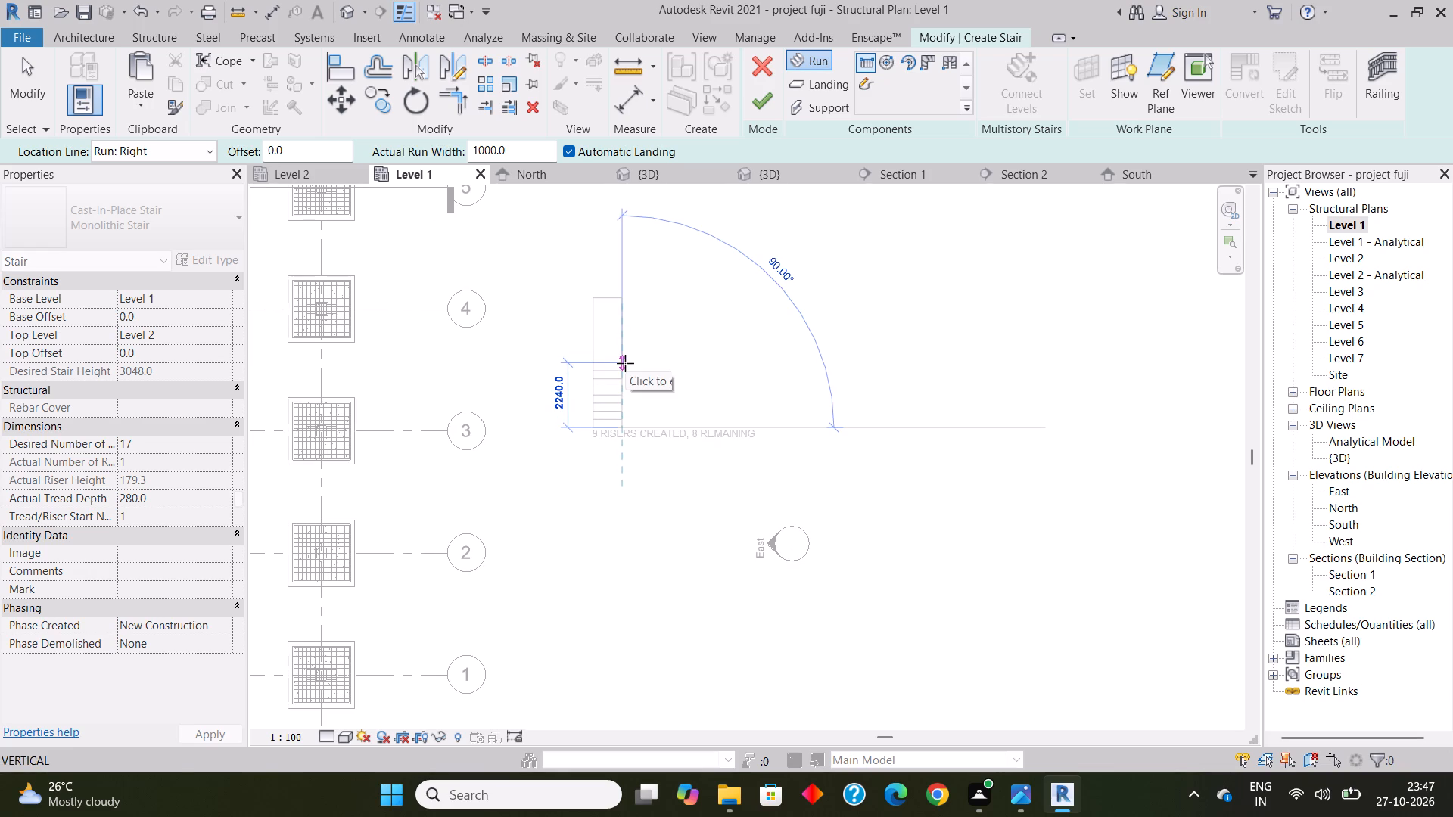
{"action": "left_click", "coordinate": [625, 363]}
Draw the parallel return run southward with the remaining 8 risers, joined by an automatic landing, and finish the stair.
{"action": "scroll", "coordinate": [632, 369], "scroll_direction": "up", "scroll_amount": 5}
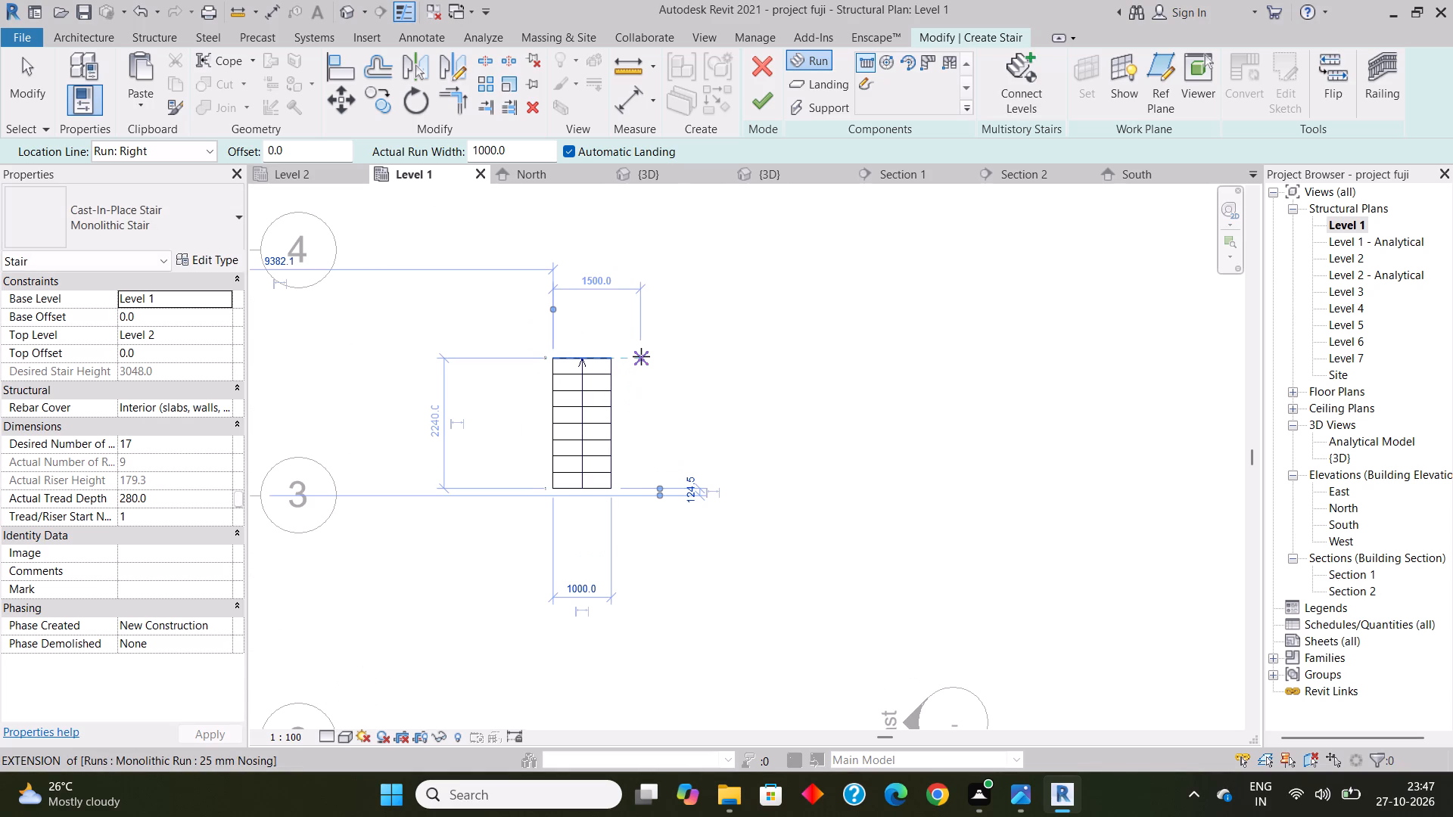
{"action": "left_click", "coordinate": [662, 356]}
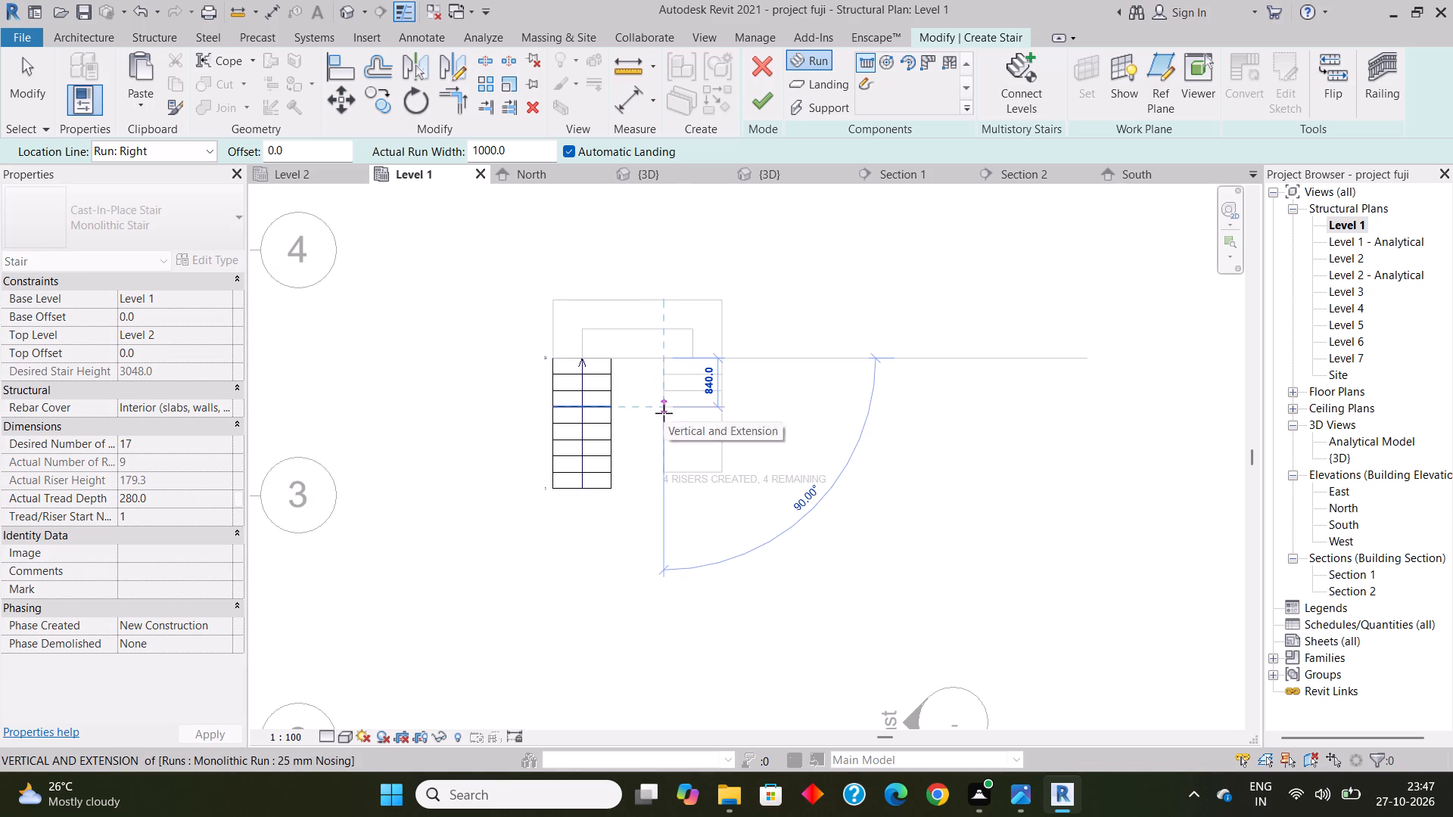
{"action": "key", "text": "Escape"}
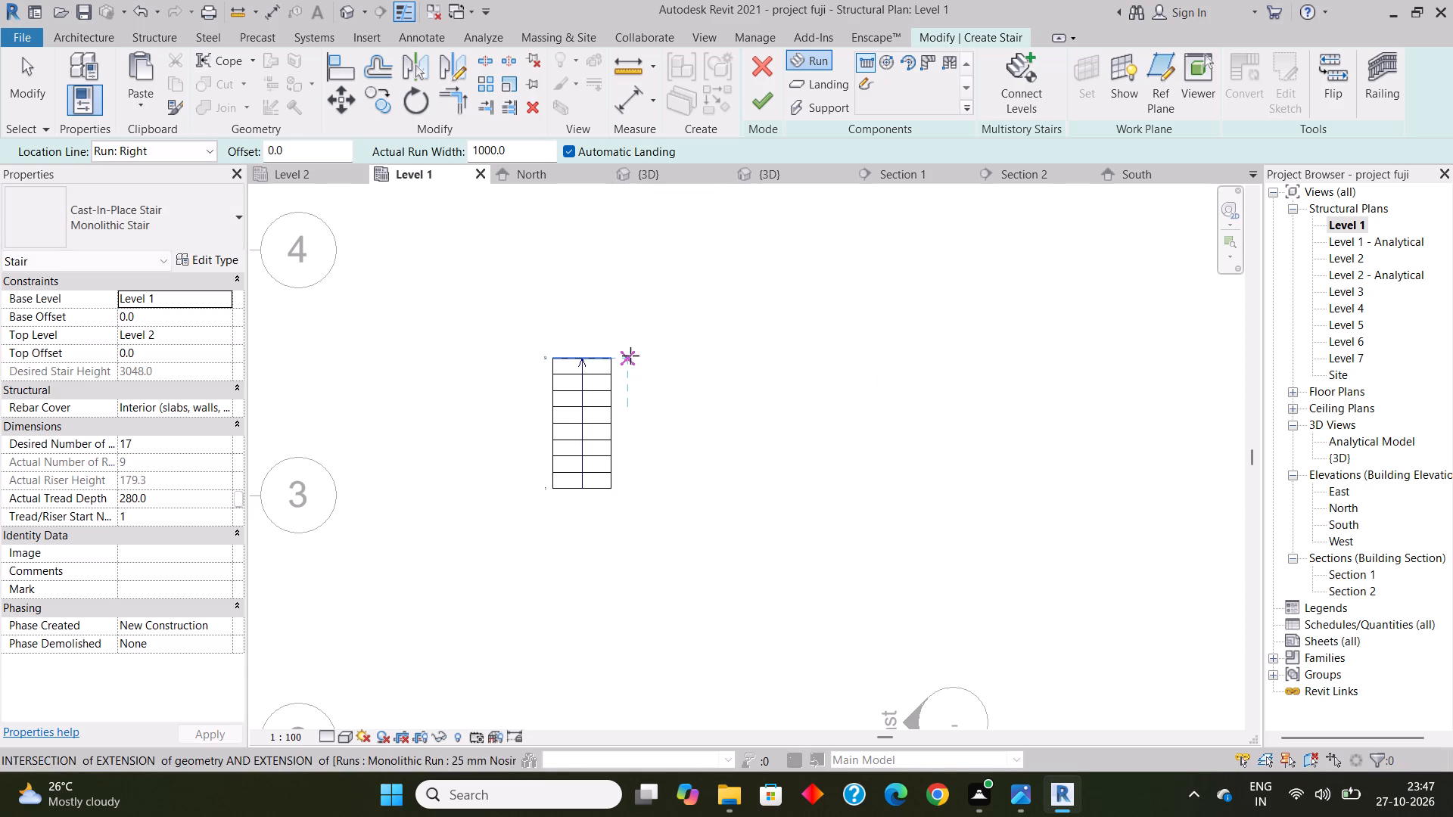
{"action": "left_click", "coordinate": [630, 356]}
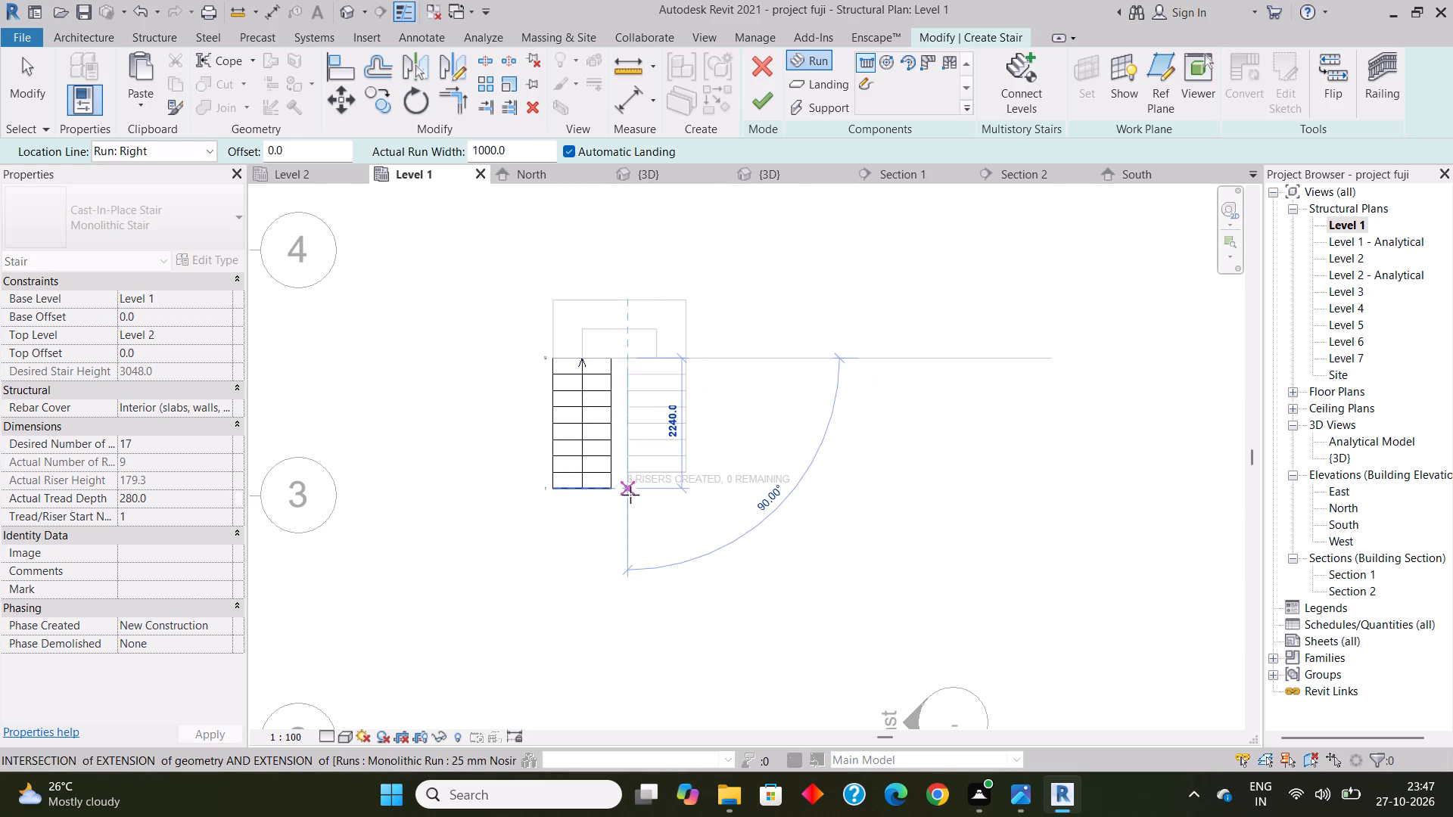
{"action": "left_click", "coordinate": [630, 523]}
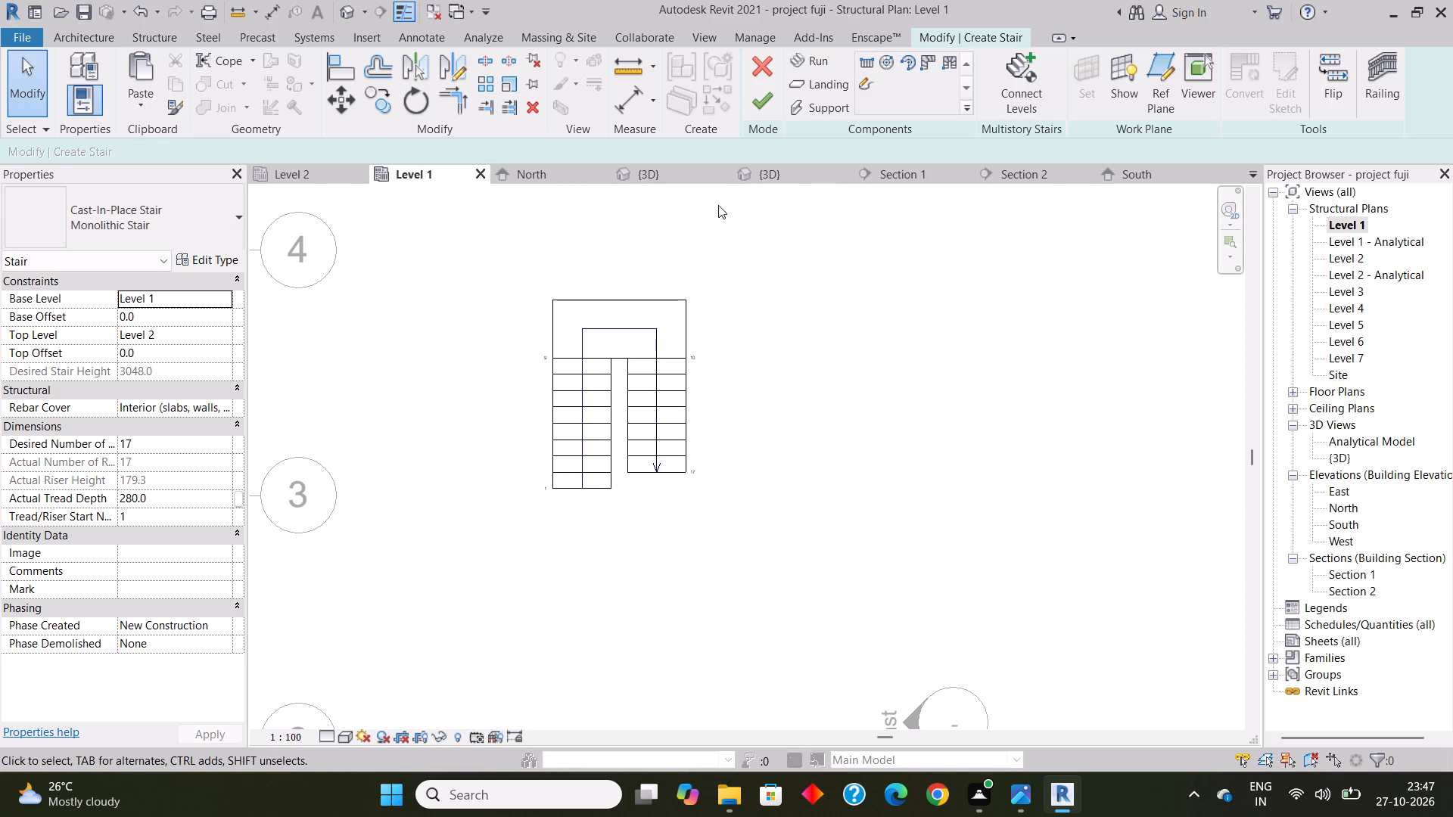
{"action": "left_click", "coordinate": [765, 107]}
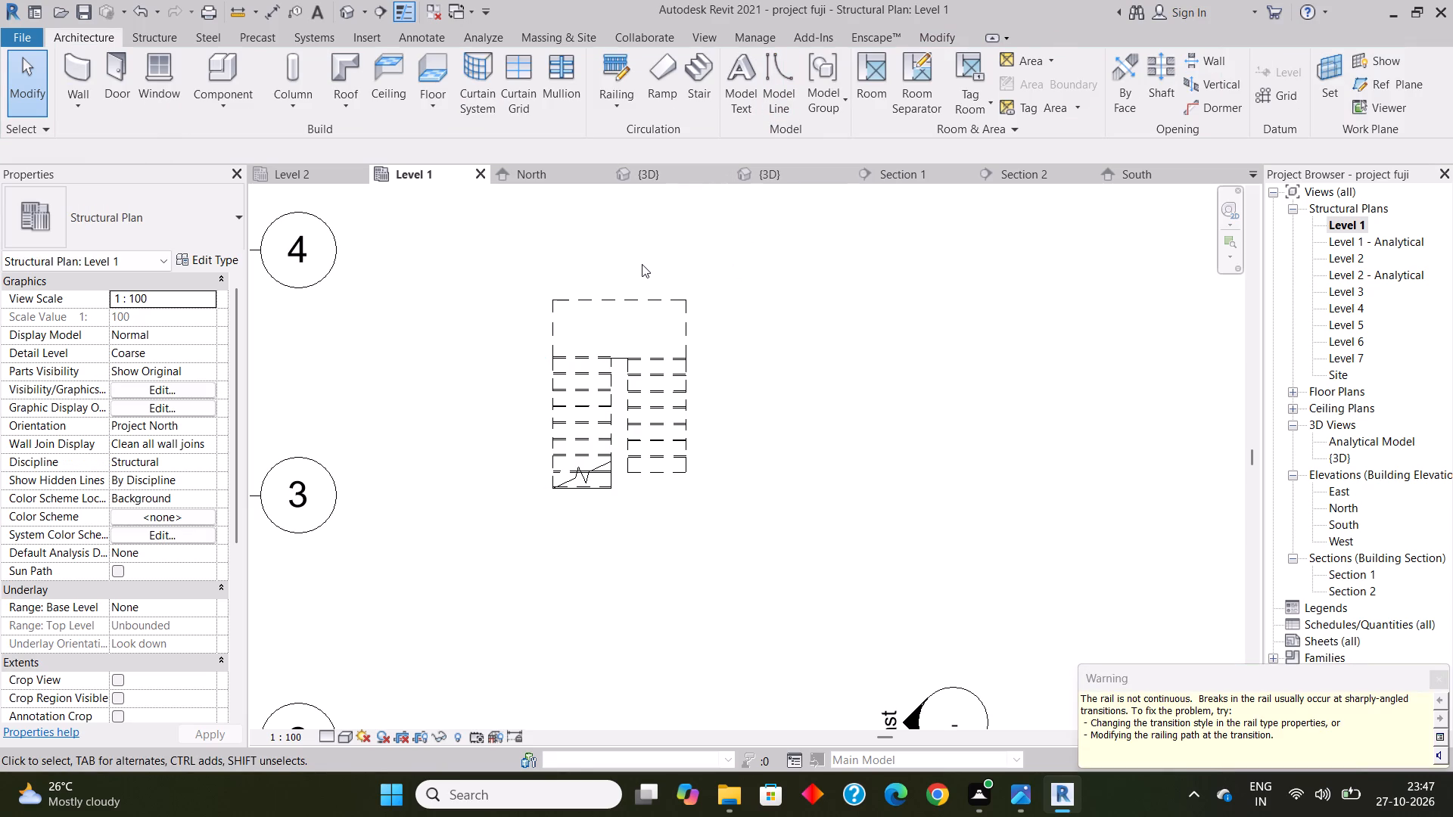
{"action": "left_click", "coordinate": [761, 280]}
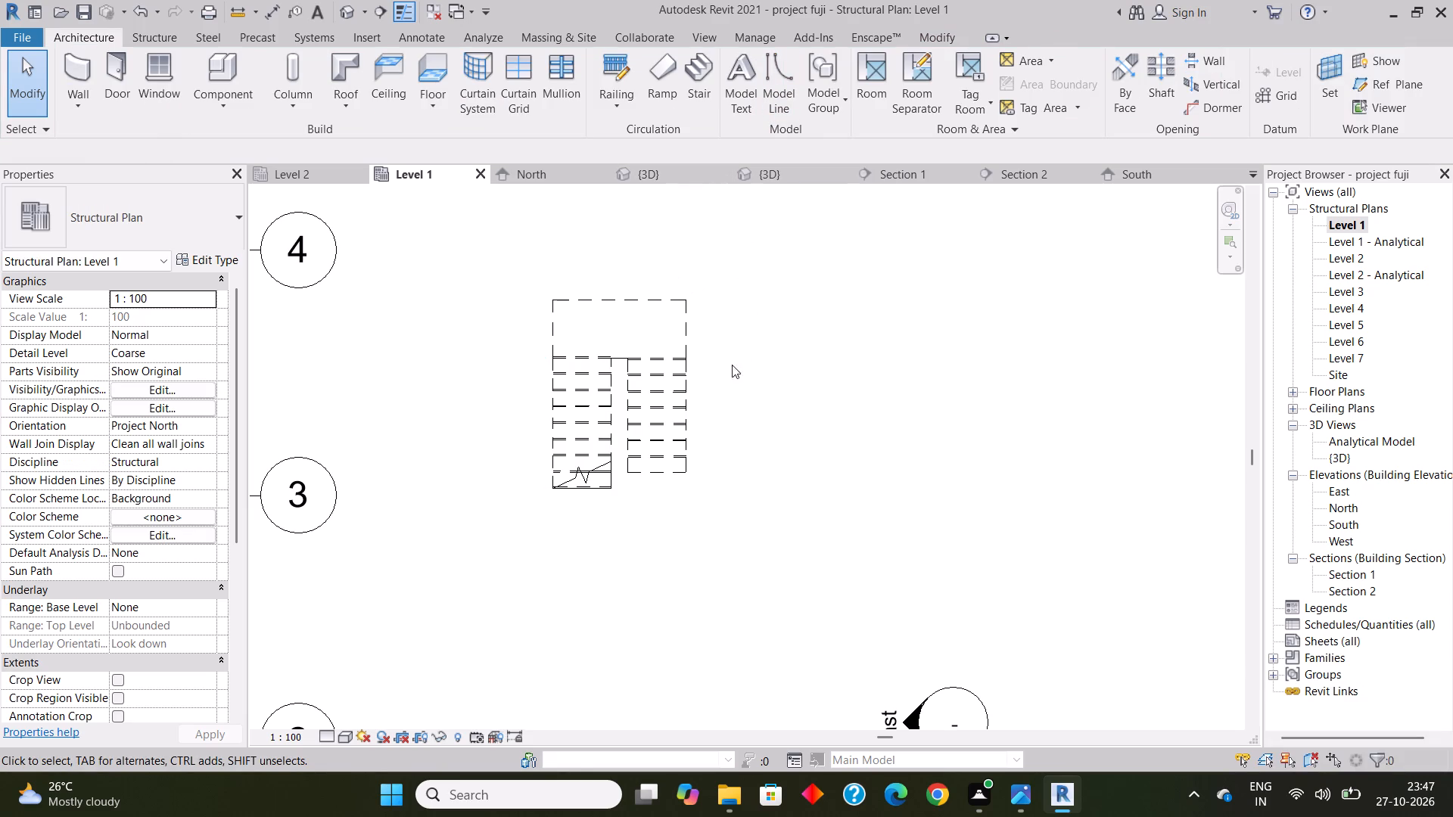
Turn on the Stairs category in the 3D view's visibility overrides.
{"action": "left_click", "coordinate": [676, 400]}
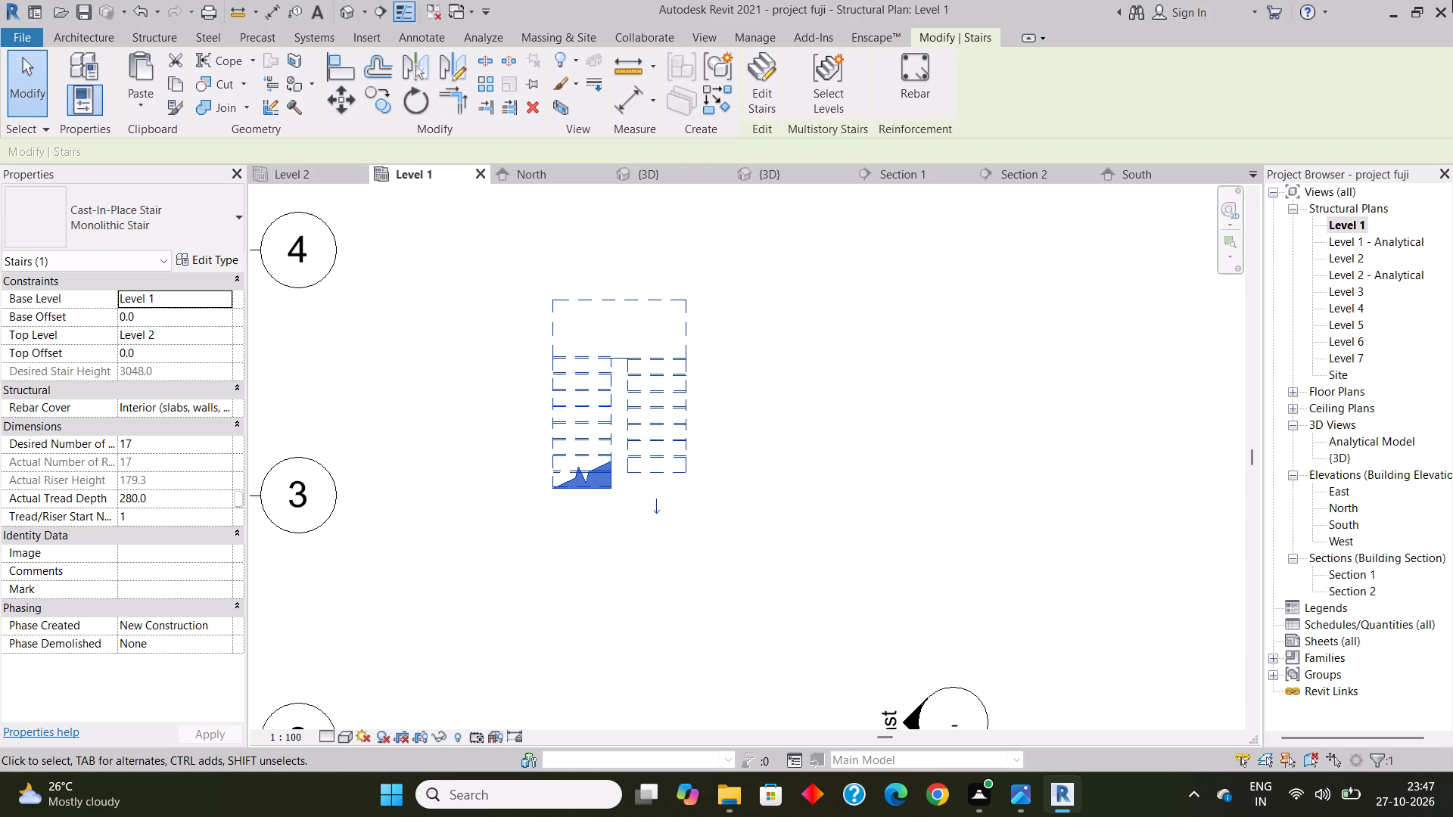
{"action": "left_click", "coordinate": [347, 14]}
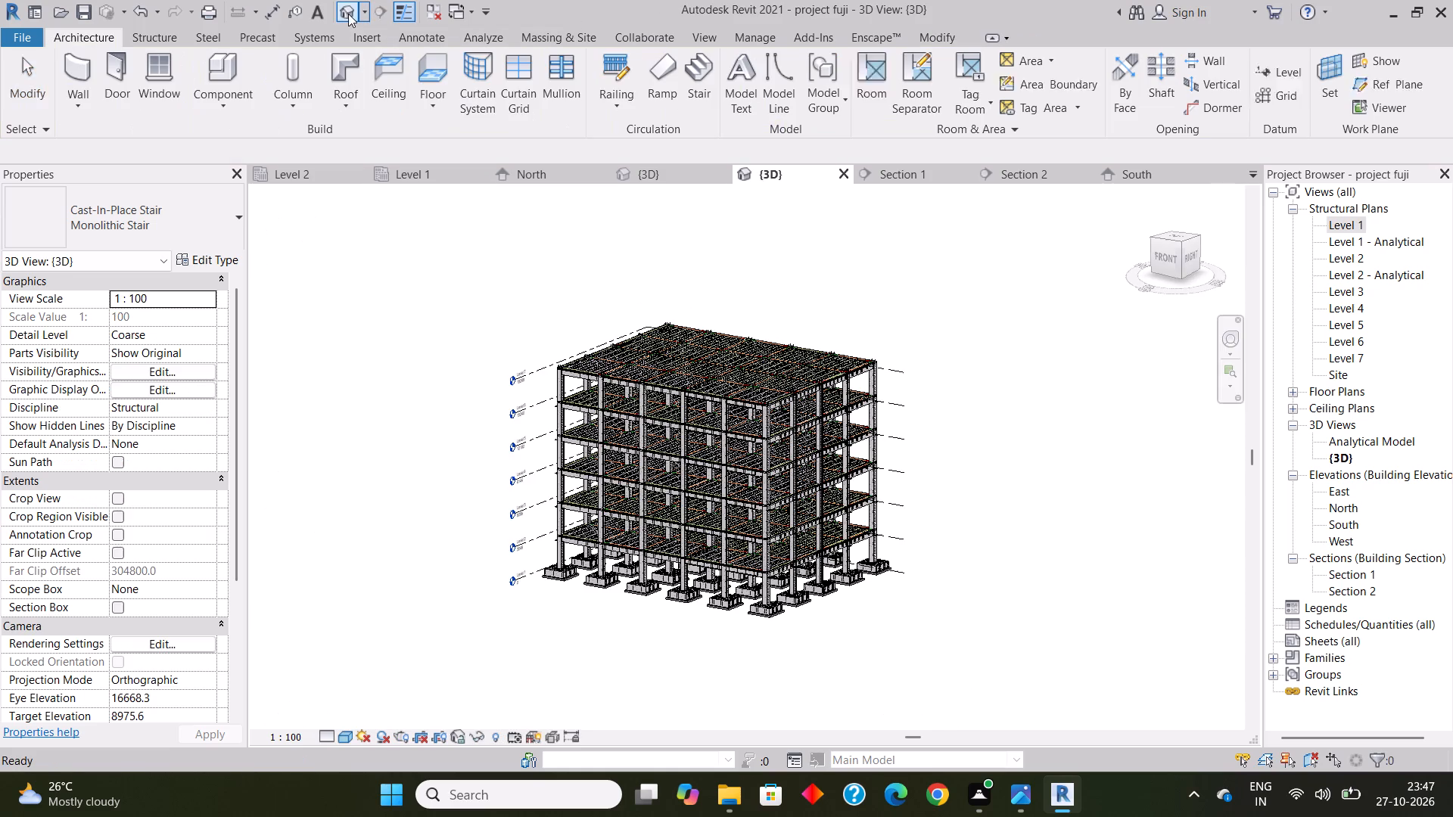
{"action": "scroll", "coordinate": [530, 368], "scroll_direction": "down", "scroll_amount": 7}
{"action": "scroll", "coordinate": [673, 477], "scroll_direction": "up", "scroll_amount": 2}
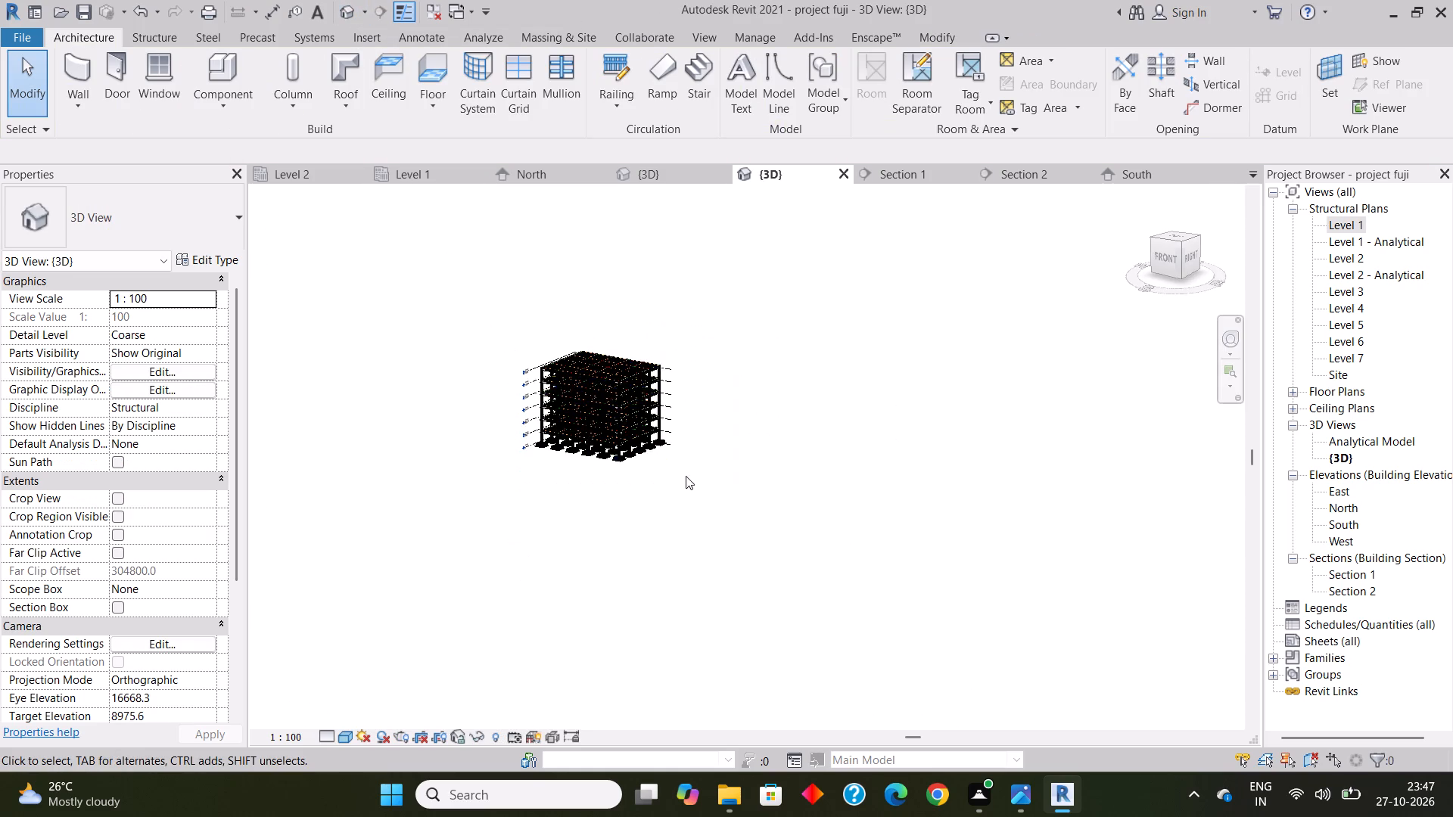
{"action": "scroll", "coordinate": [686, 476], "scroll_direction": "up", "scroll_amount": 4}
{"action": "type", "text": "vv"}
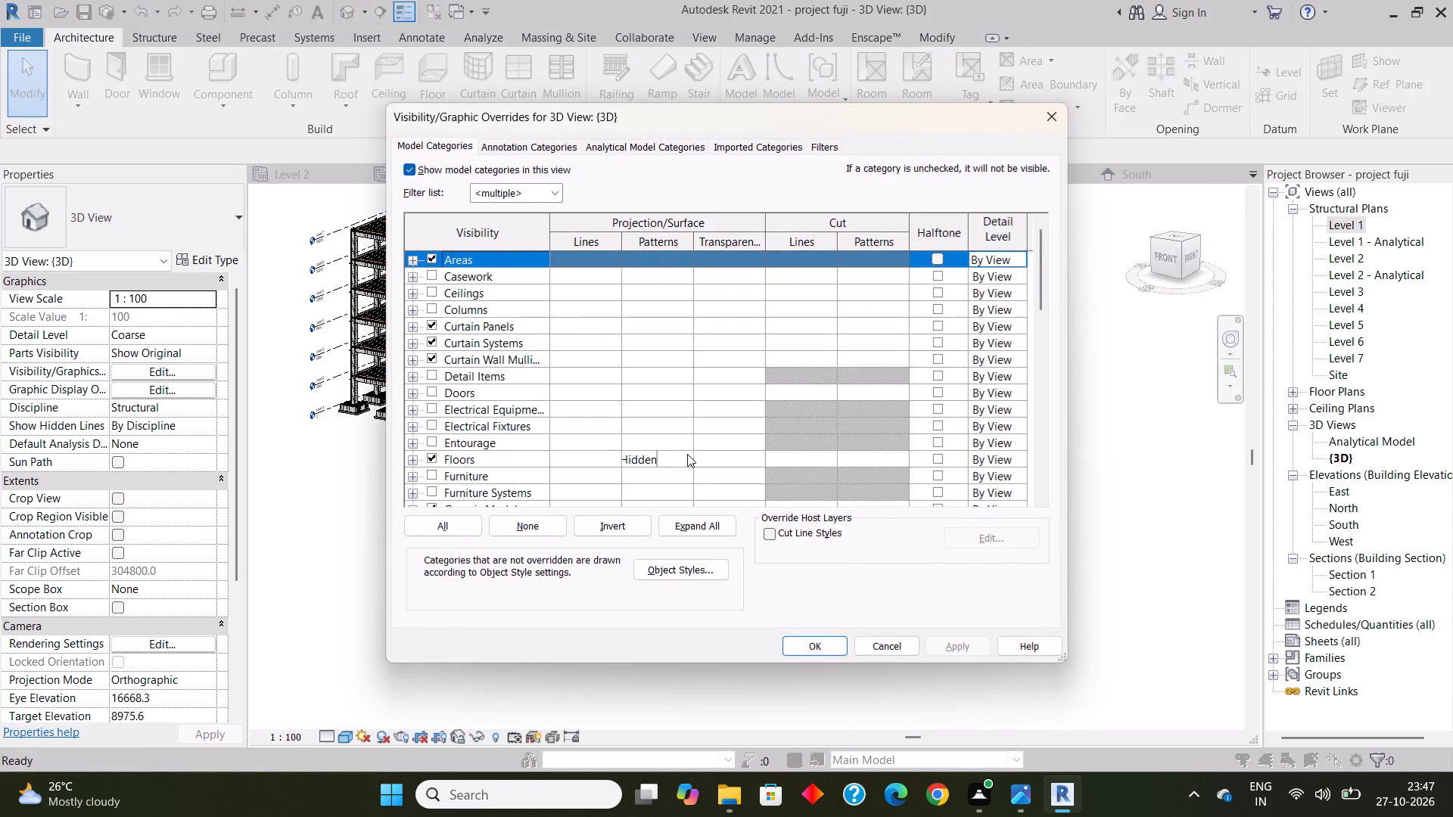
{"action": "scroll", "coordinate": [453, 410], "scroll_direction": "down", "scroll_amount": 8}
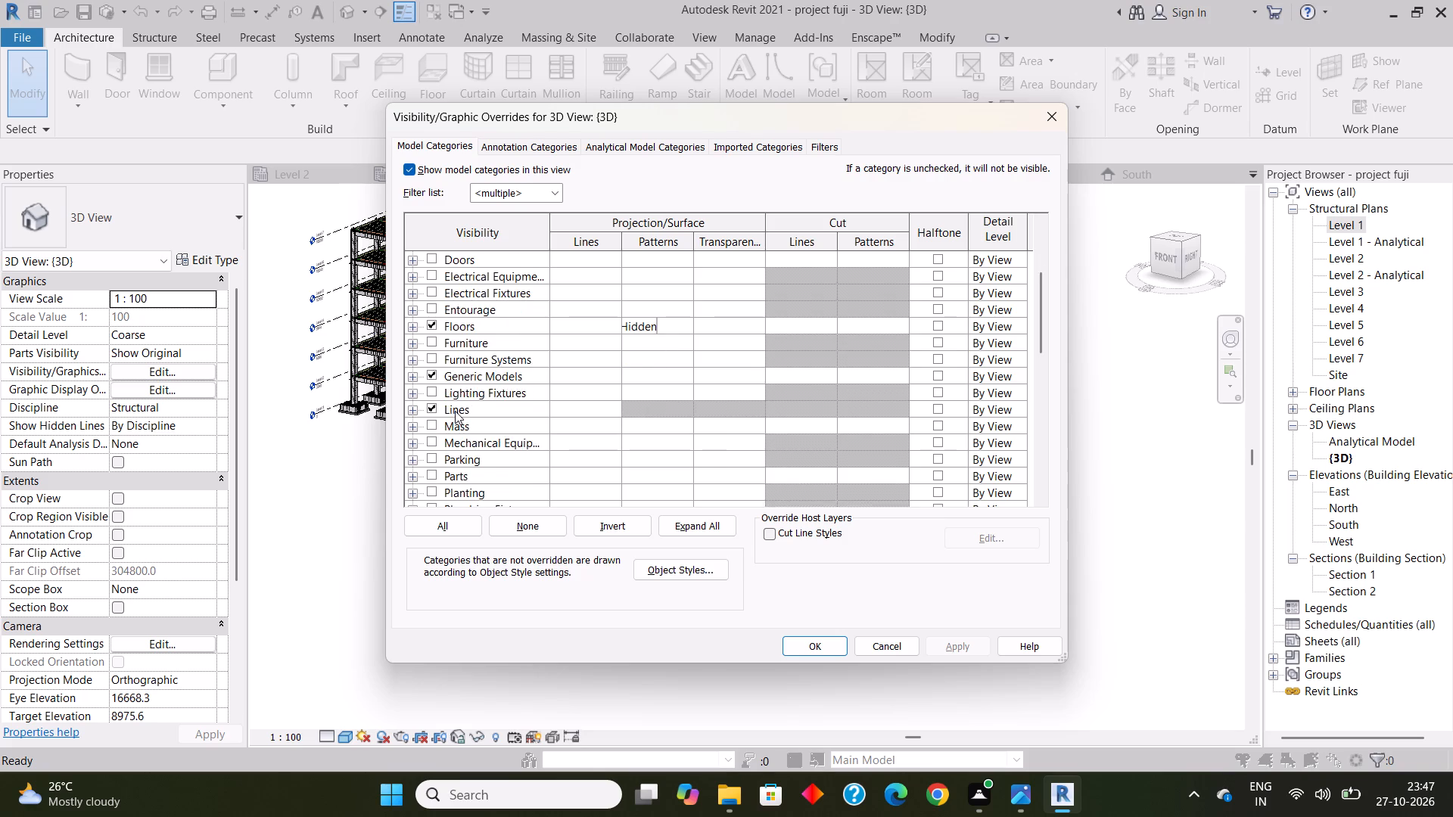
{"action": "scroll", "coordinate": [455, 411], "scroll_direction": "down", "scroll_amount": 11}
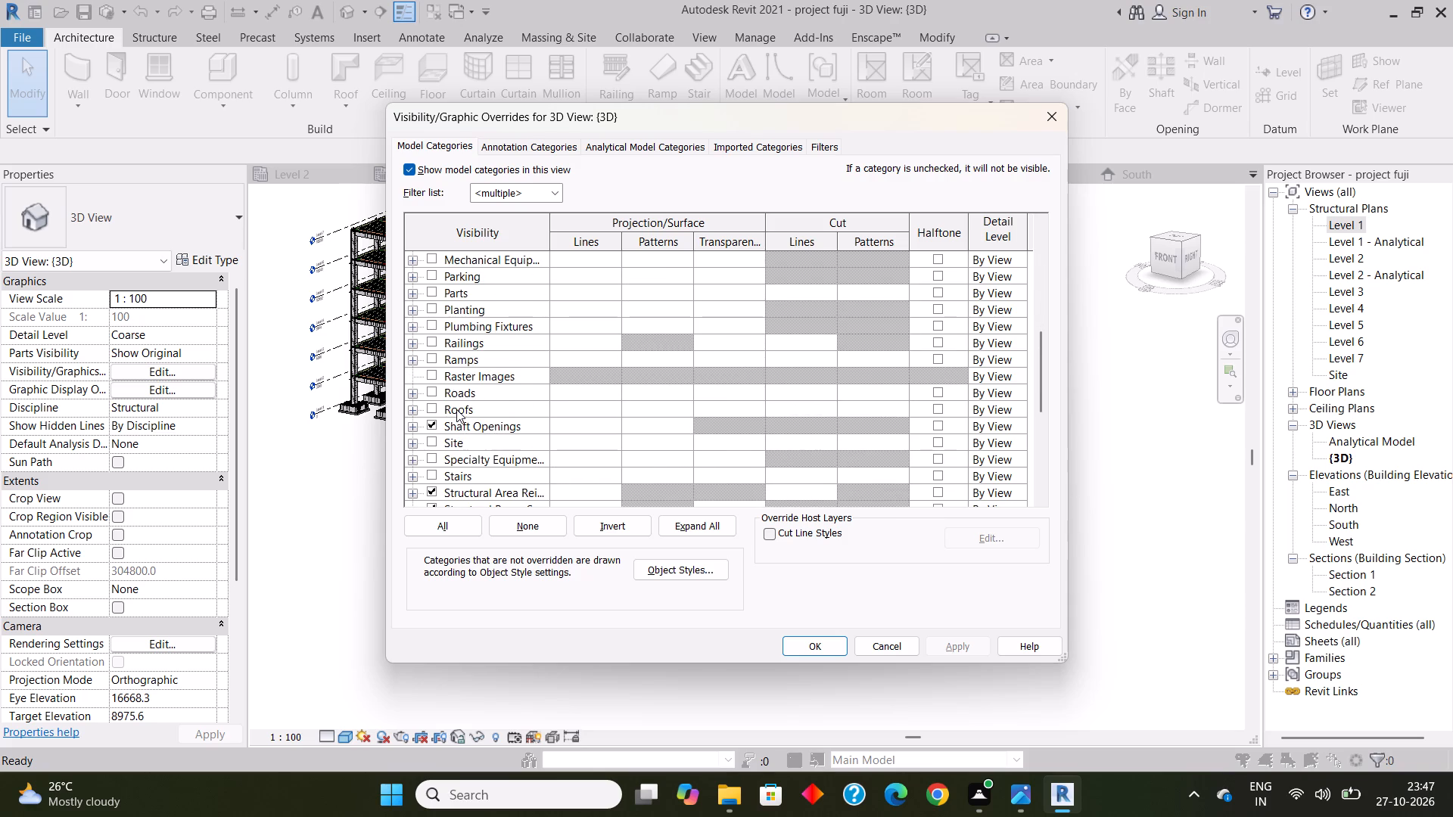
{"action": "scroll", "coordinate": [456, 409], "scroll_direction": "down", "scroll_amount": 3}
{"action": "left_click", "coordinate": [434, 422]}
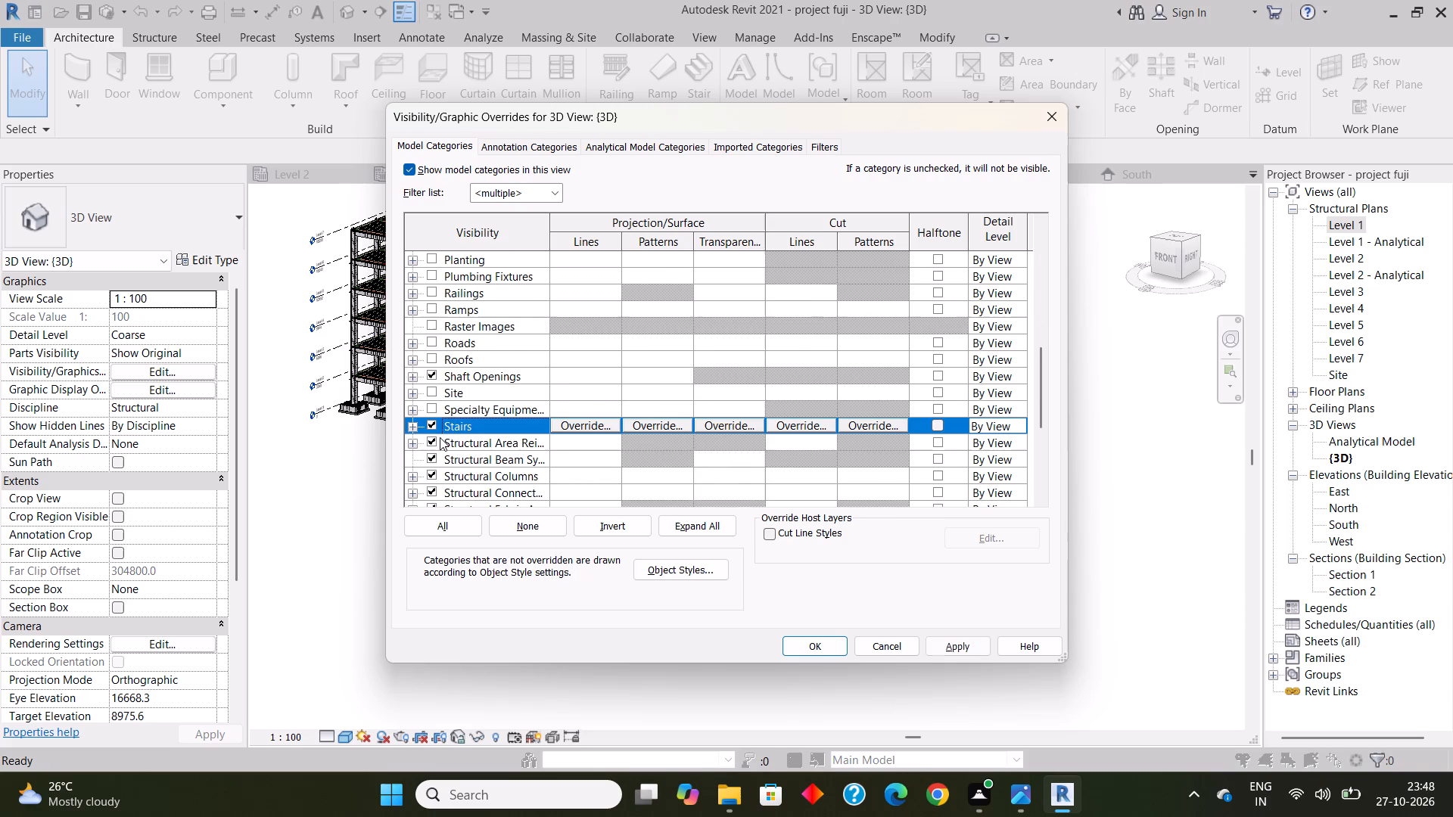
{"action": "left_click", "coordinate": [975, 652]}
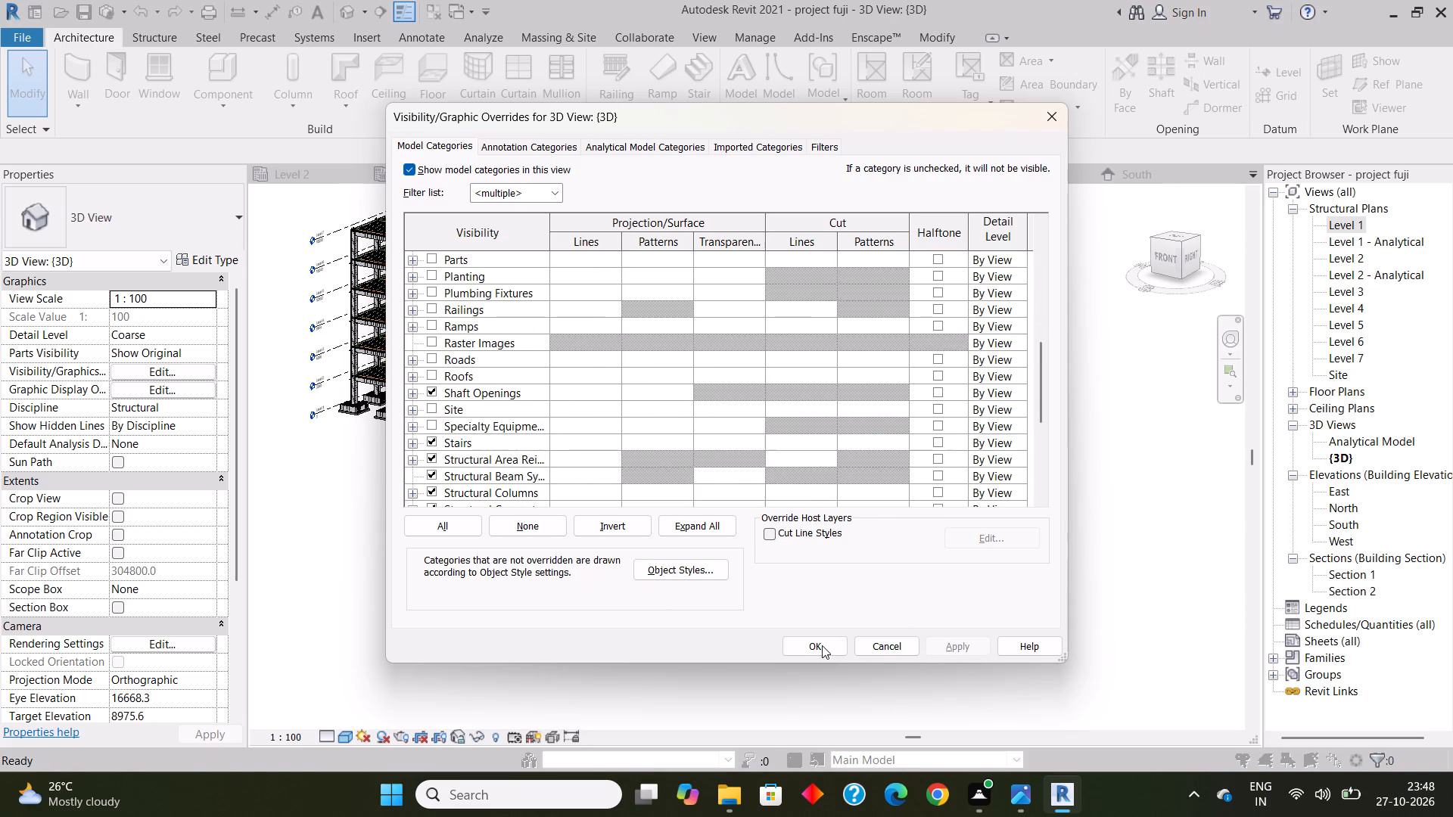
{"action": "left_click", "coordinate": [817, 645]}
Turn off slanted risers in the 25 mm Nosing run type of the new monolithic stair and apply the change.
{"action": "scroll", "coordinate": [674, 394], "scroll_direction": "up", "scroll_amount": 4}
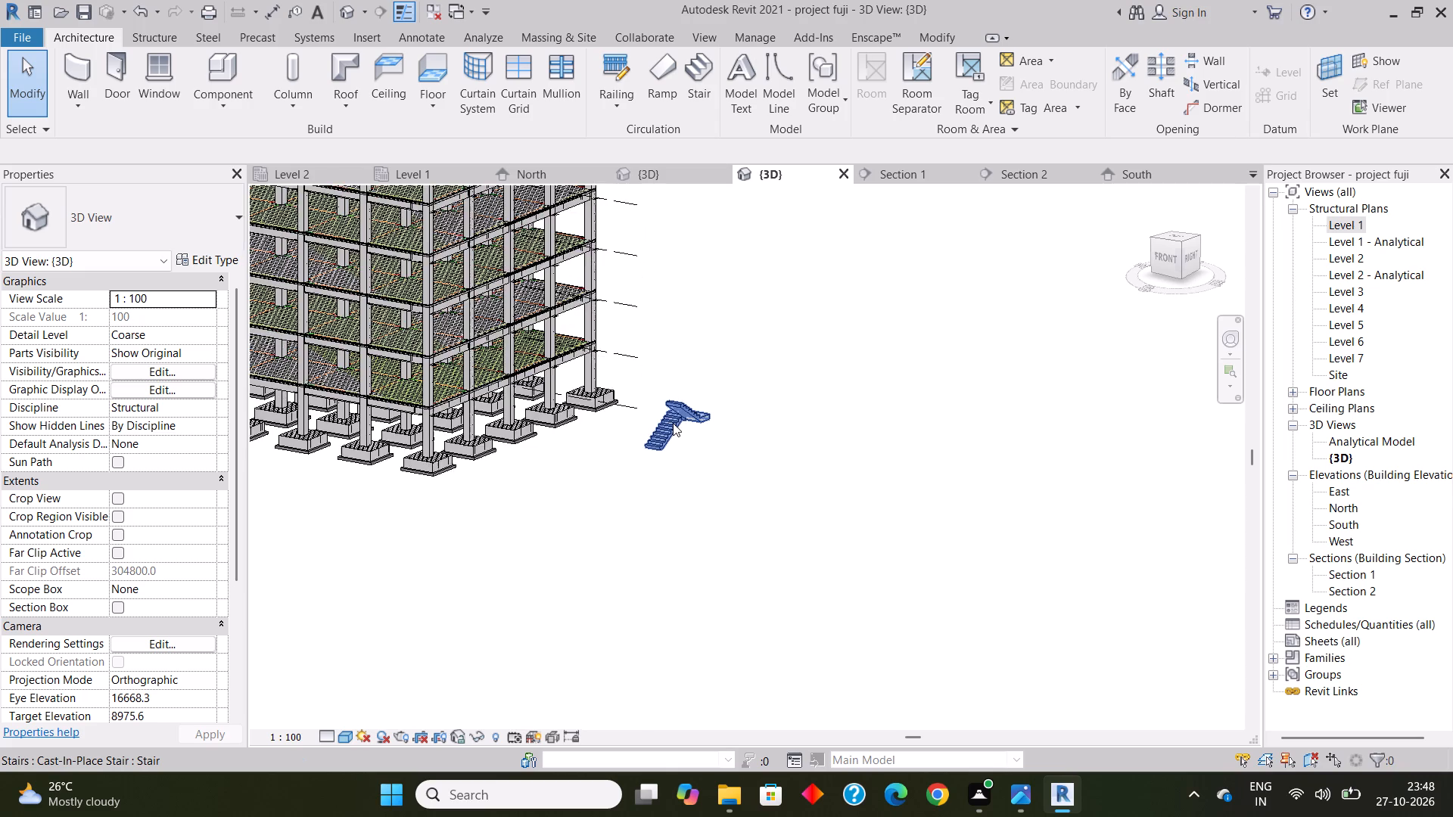
{"action": "scroll", "coordinate": [673, 423], "scroll_direction": "up", "scroll_amount": 17}
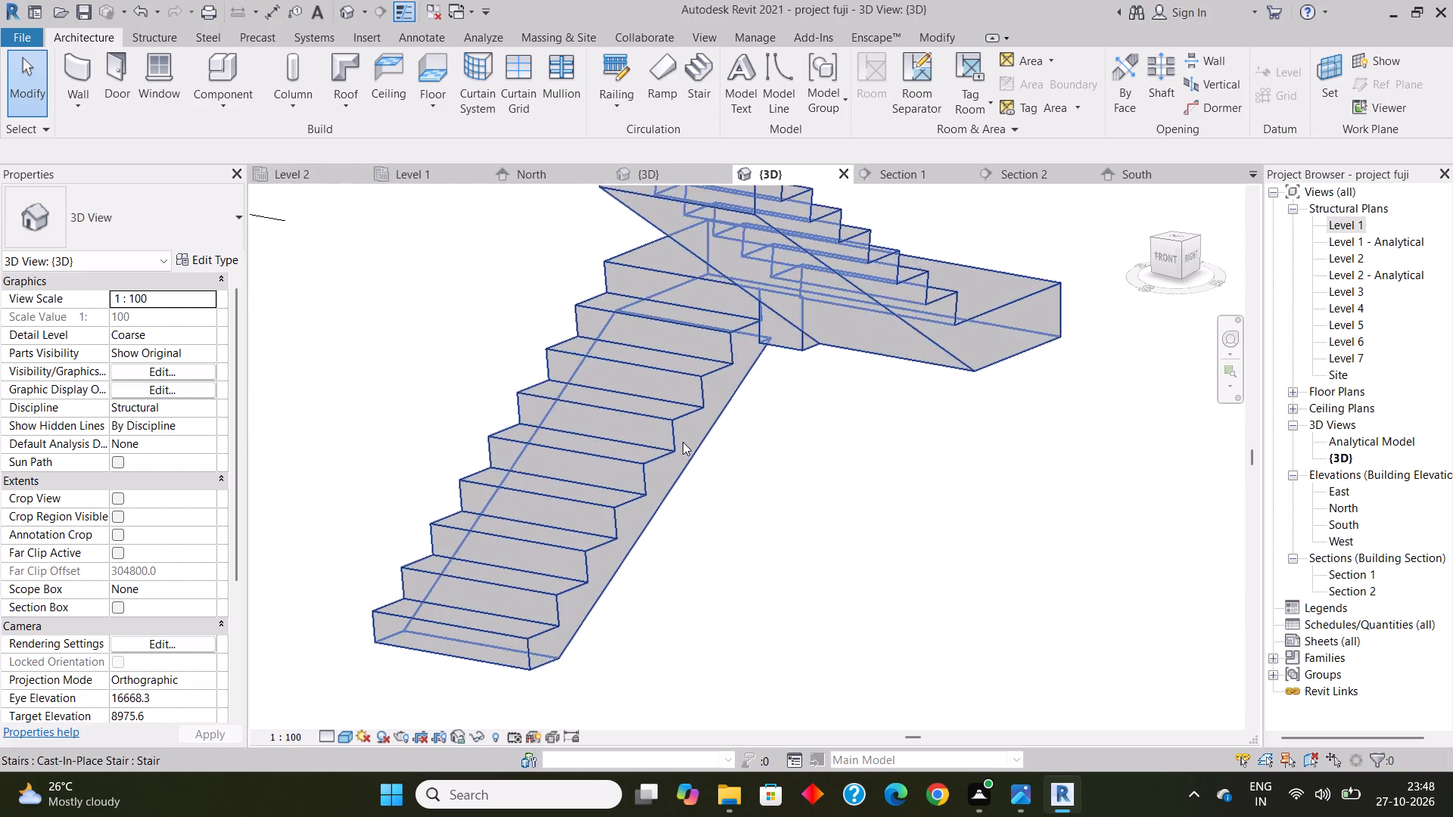
{"action": "scroll", "coordinate": [684, 440], "scroll_direction": "up", "scroll_amount": 3}
{"action": "left_click", "coordinate": [661, 428]}
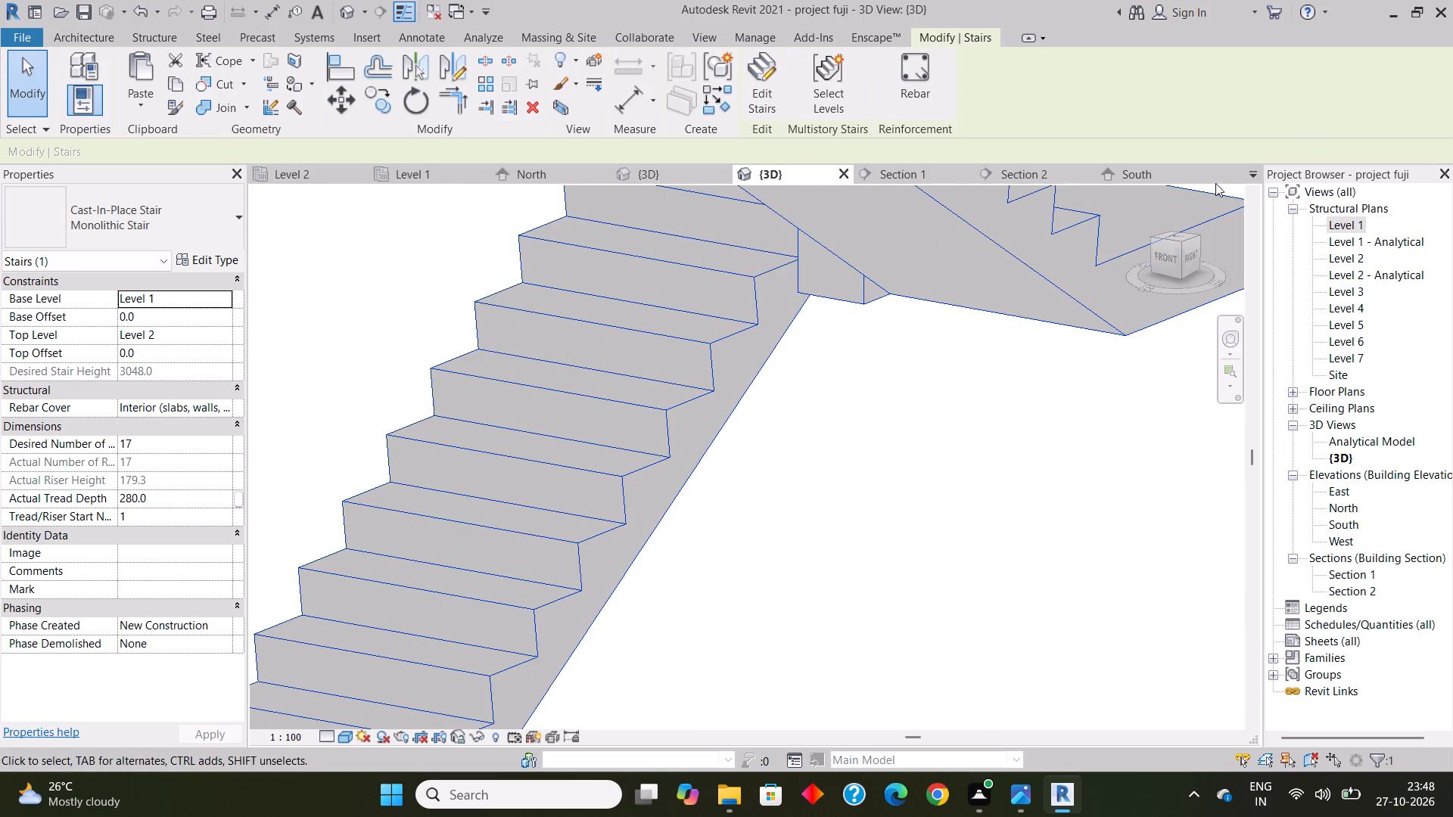
{"action": "left_click", "coordinate": [210, 259]}
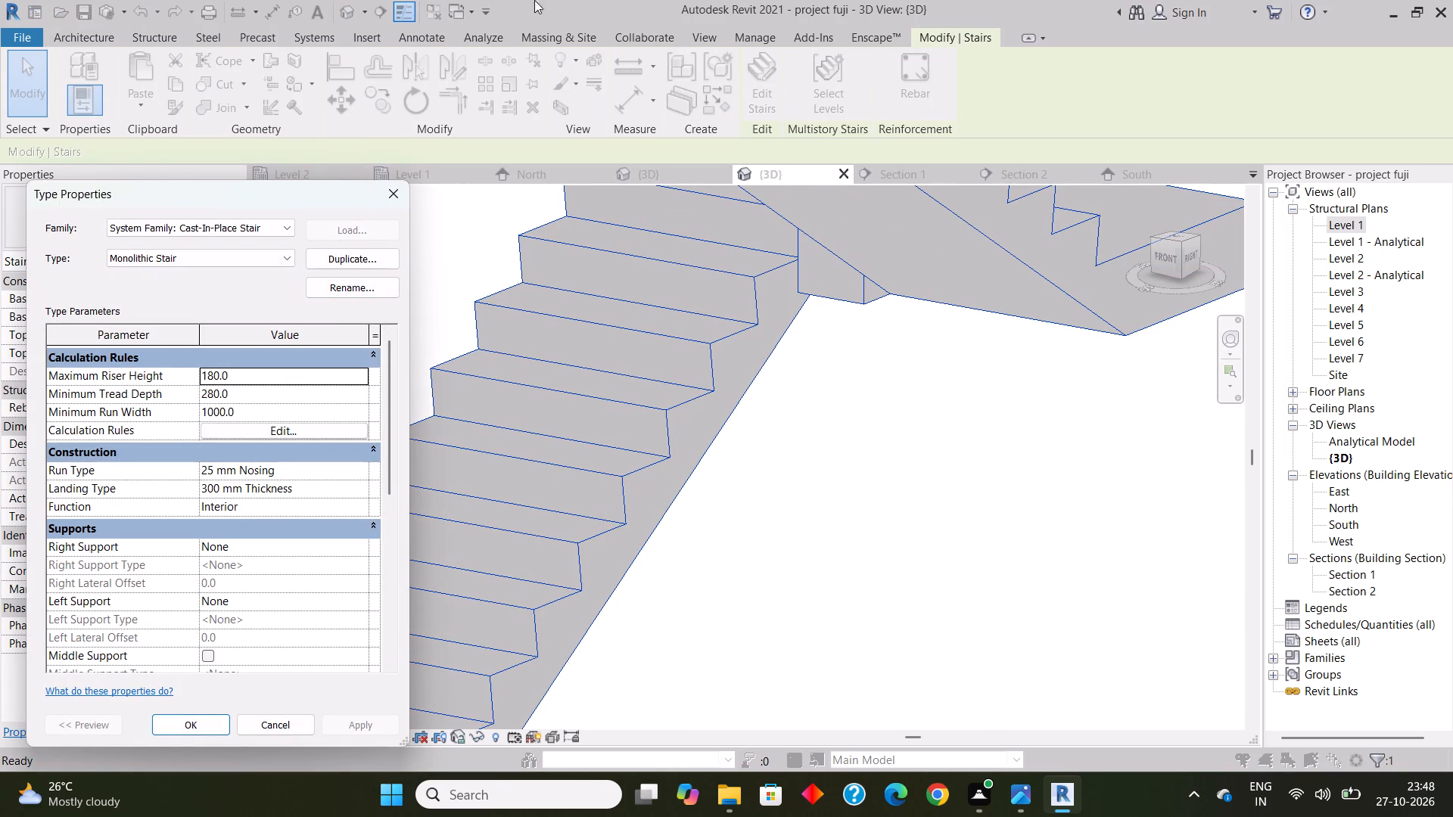
{"action": "left_click", "coordinate": [324, 473]}
{"action": "left_click", "coordinate": [362, 472]}
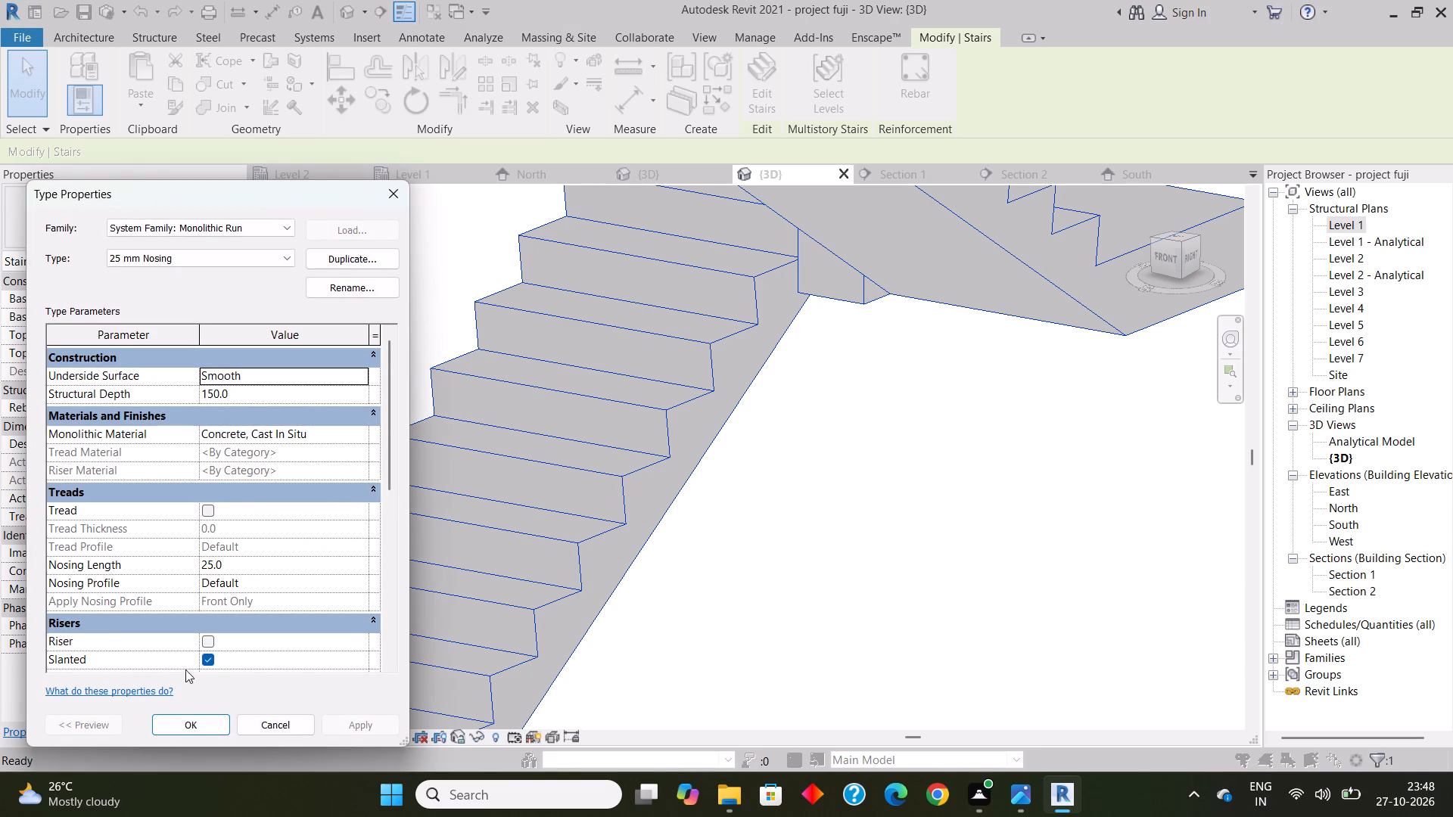
{"action": "left_click", "coordinate": [210, 660]}
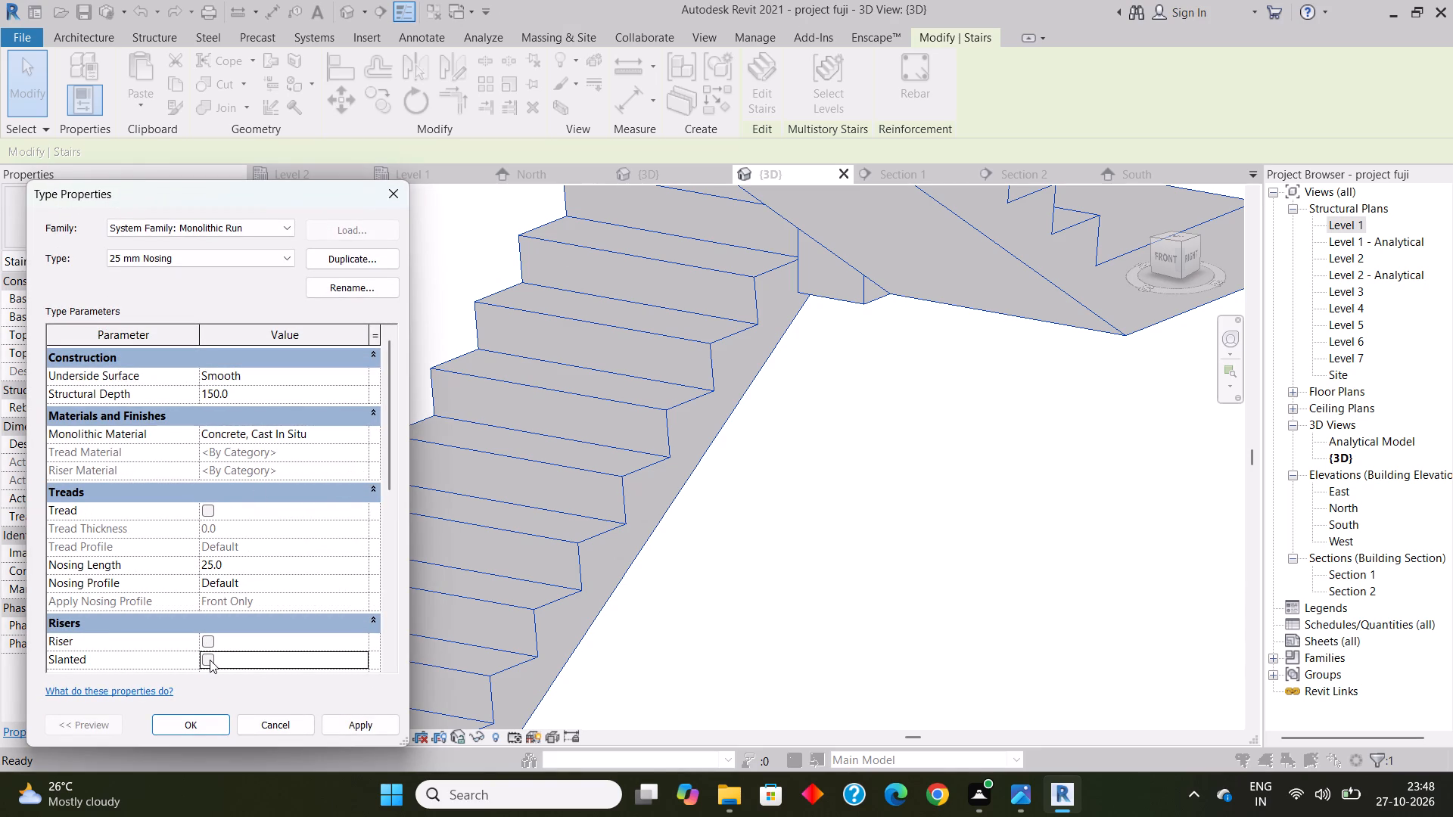
{"action": "left_click", "coordinate": [366, 725]}
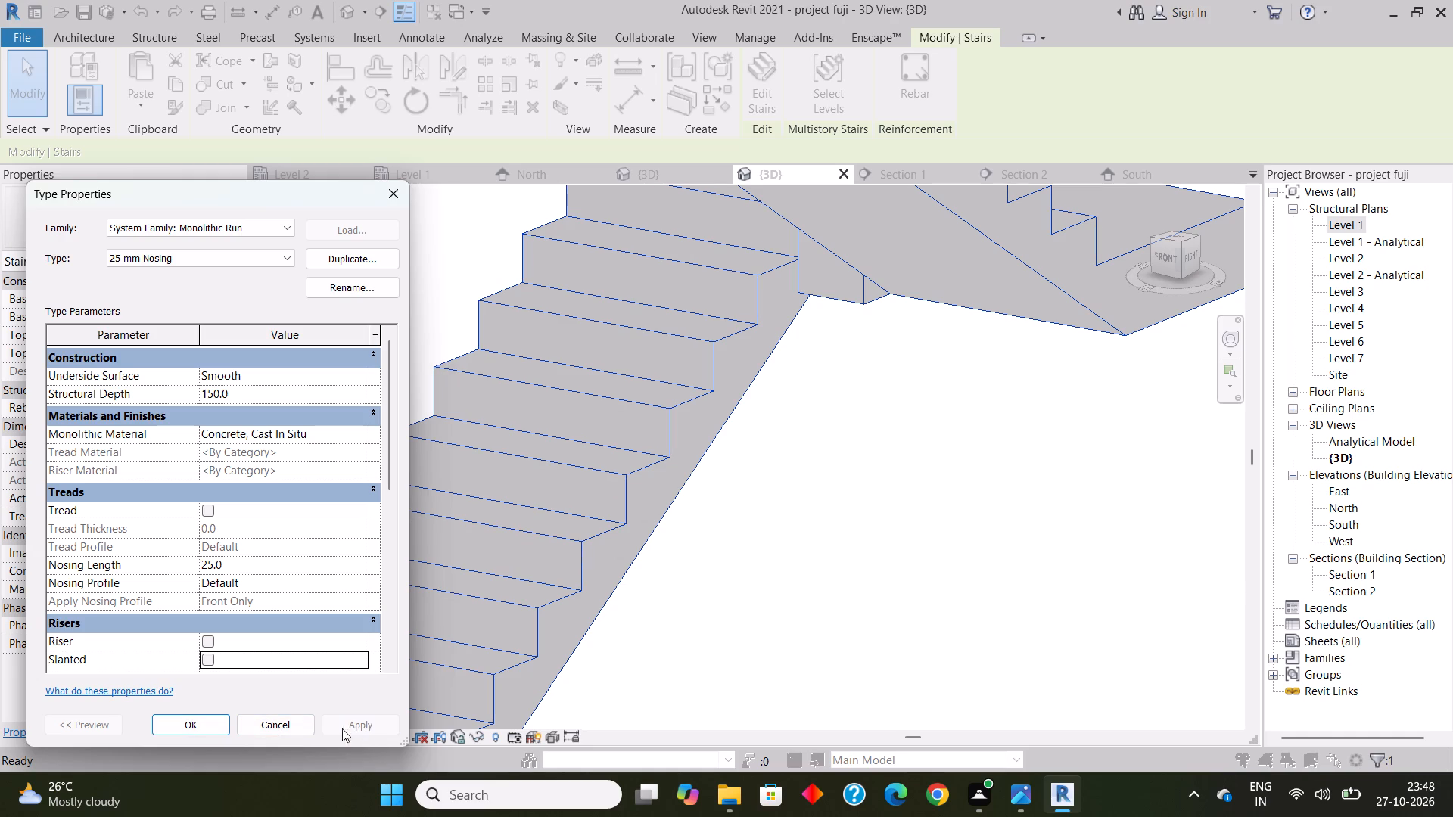
Accept the 25 mm Nosing run type and Monolithic Stair type settings, and deselect the stair.
{"action": "left_click", "coordinate": [202, 728]}
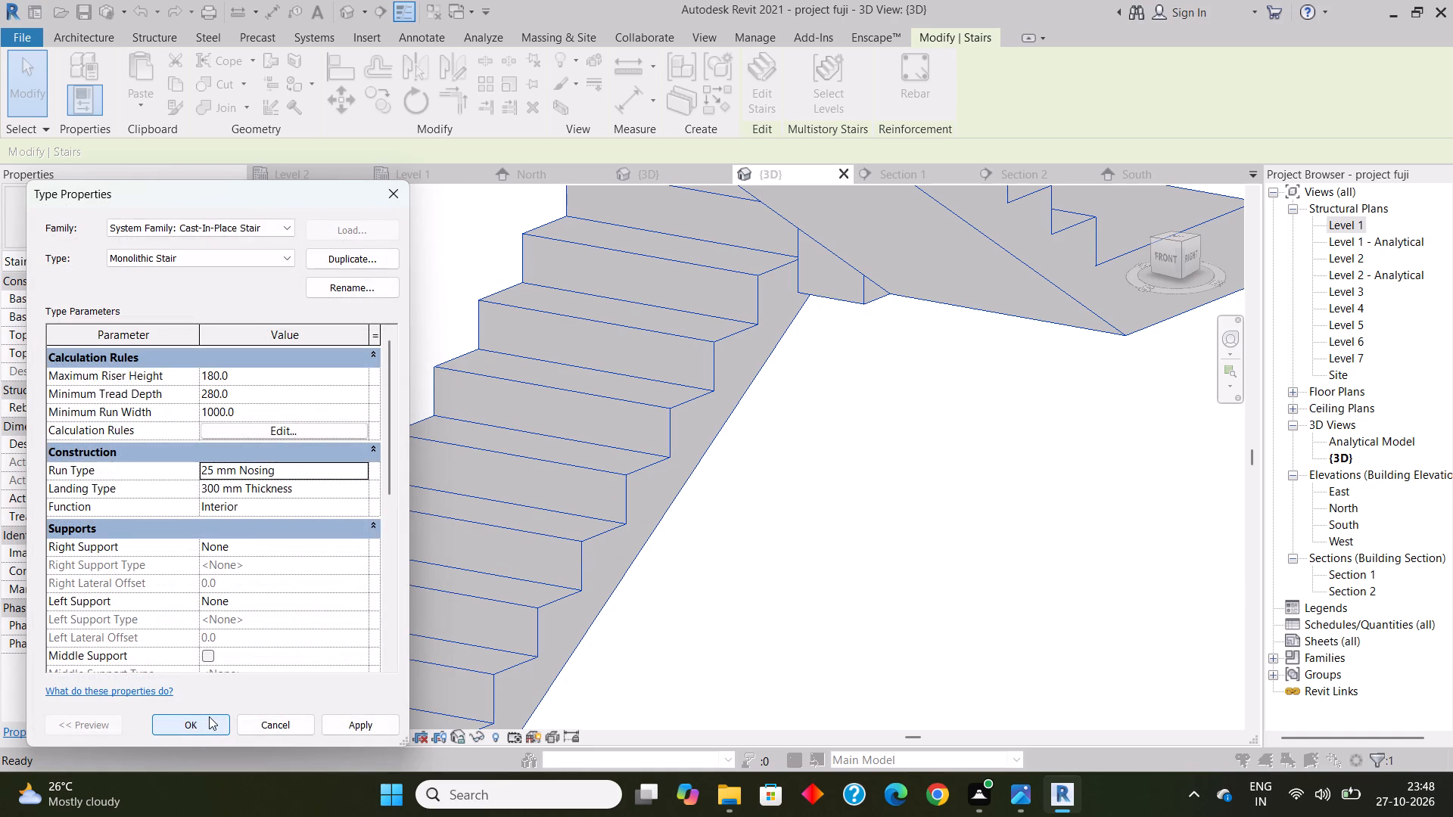
{"action": "left_click", "coordinate": [356, 725]}
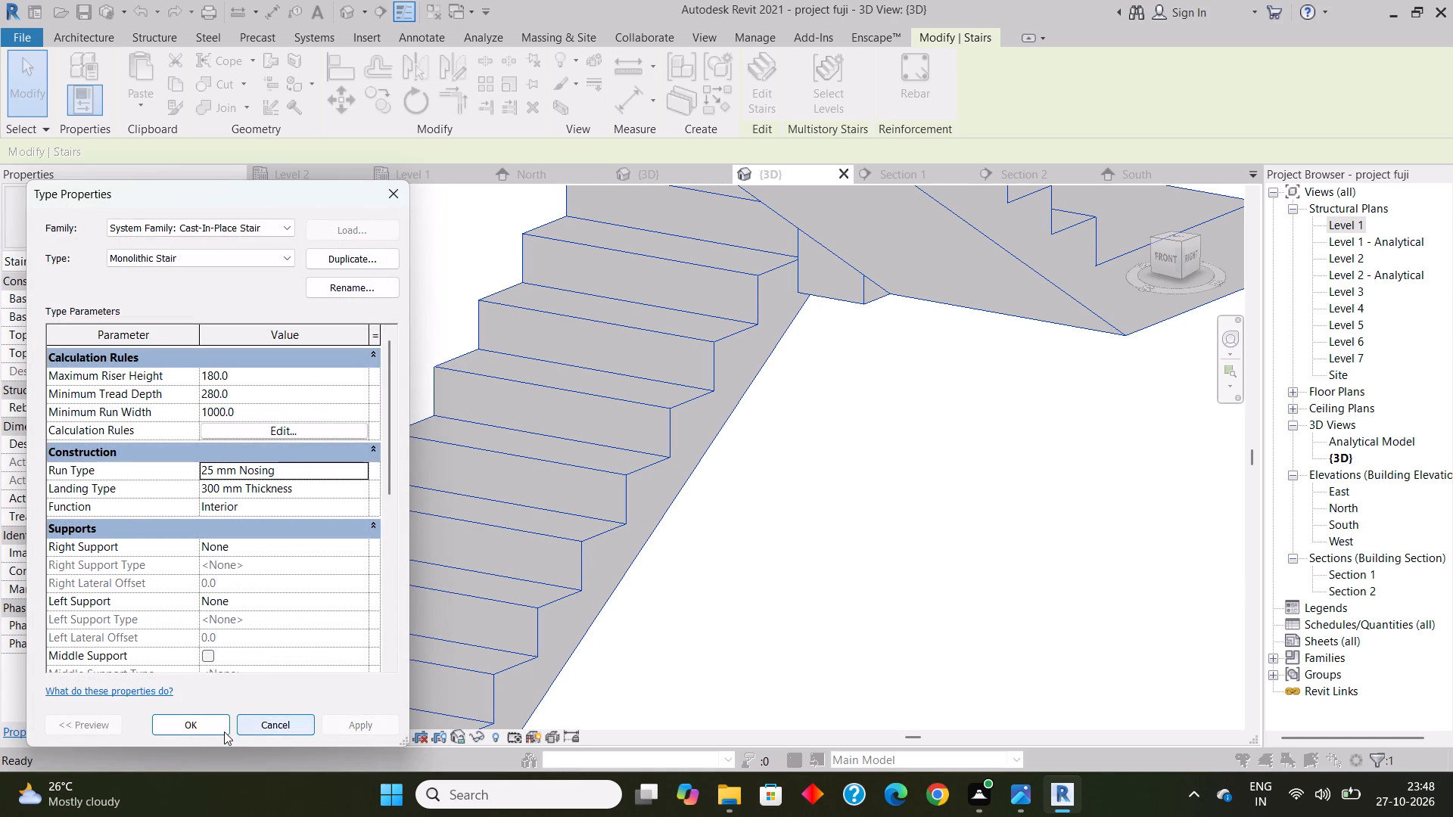
{"action": "left_click", "coordinate": [207, 727]}
{"action": "scroll", "coordinate": [405, 469], "scroll_direction": "down", "scroll_amount": 6}
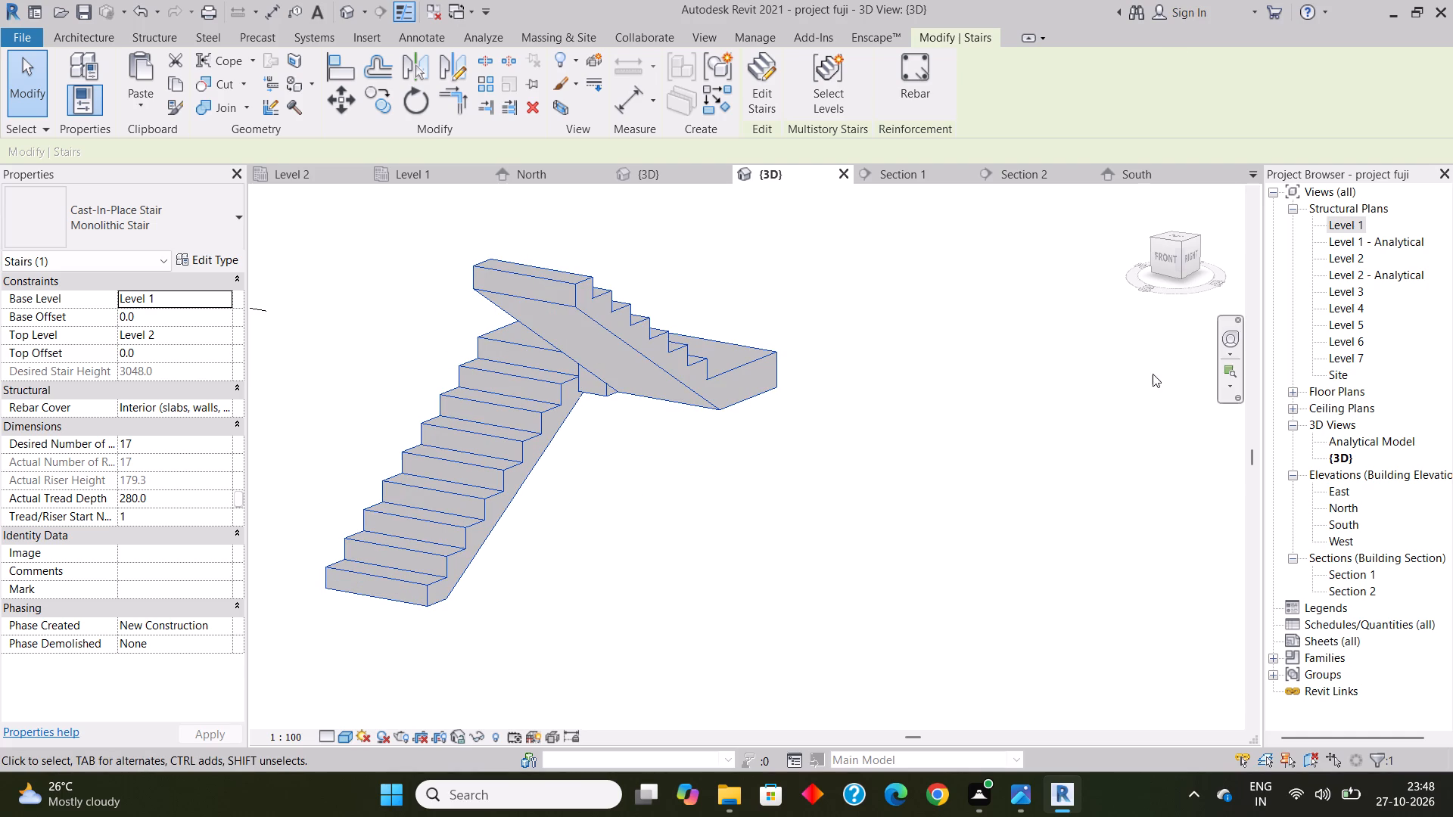
{"action": "left_click", "coordinate": [798, 437]}
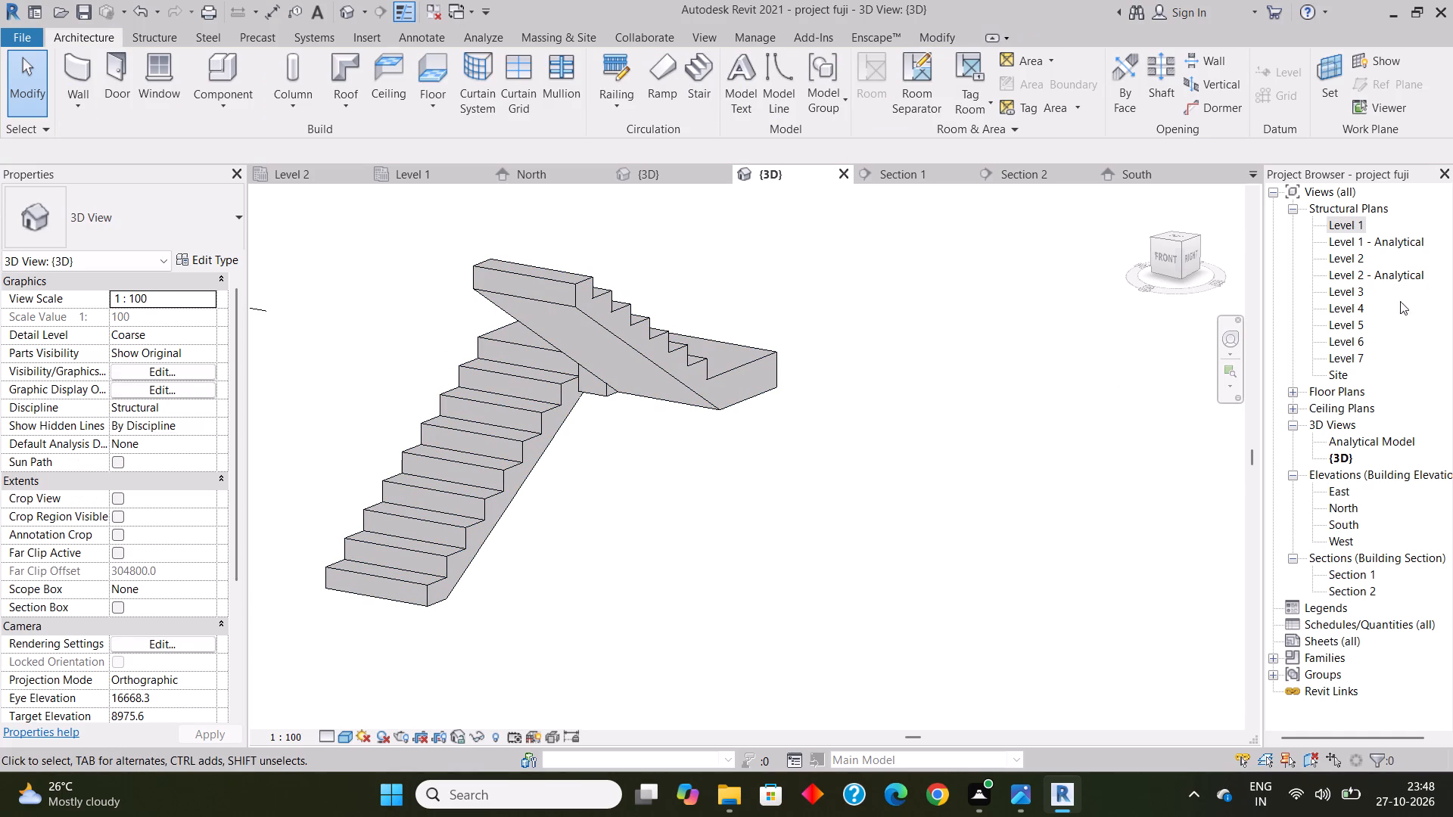
In the Level 1 structural plan, place a north-south building section through the stair's first run, looking east toward the return run.
{"action": "double_click", "coordinate": [1353, 222]}
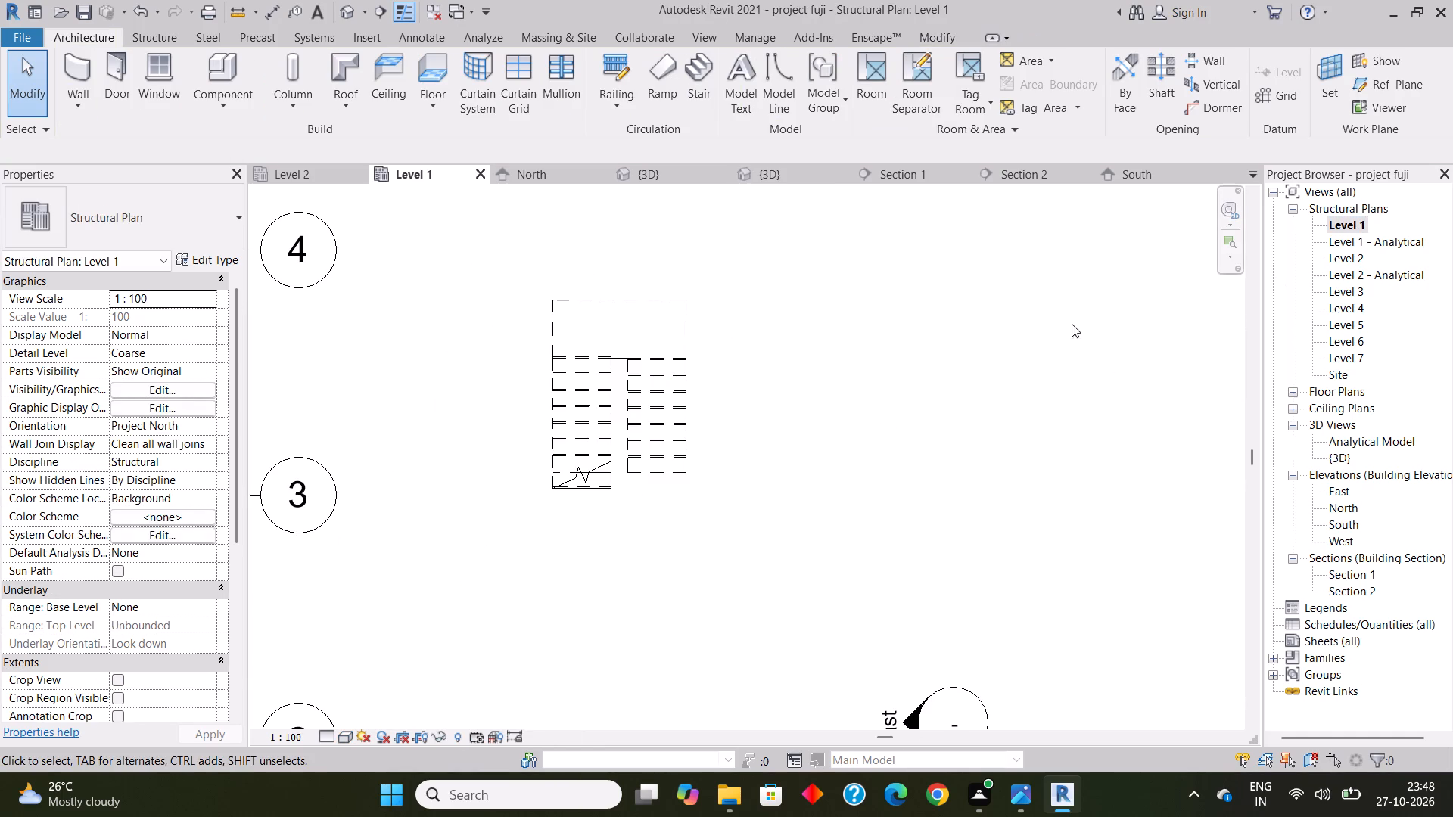
{"action": "scroll", "coordinate": [708, 409], "scroll_direction": "down", "scroll_amount": 3}
{"action": "scroll", "coordinate": [633, 436], "scroll_direction": "down", "scroll_amount": 1}
{"action": "scroll", "coordinate": [624, 377], "scroll_direction": "up", "scroll_amount": 4}
{"action": "scroll", "coordinate": [649, 370], "scroll_direction": "down", "scroll_amount": 4}
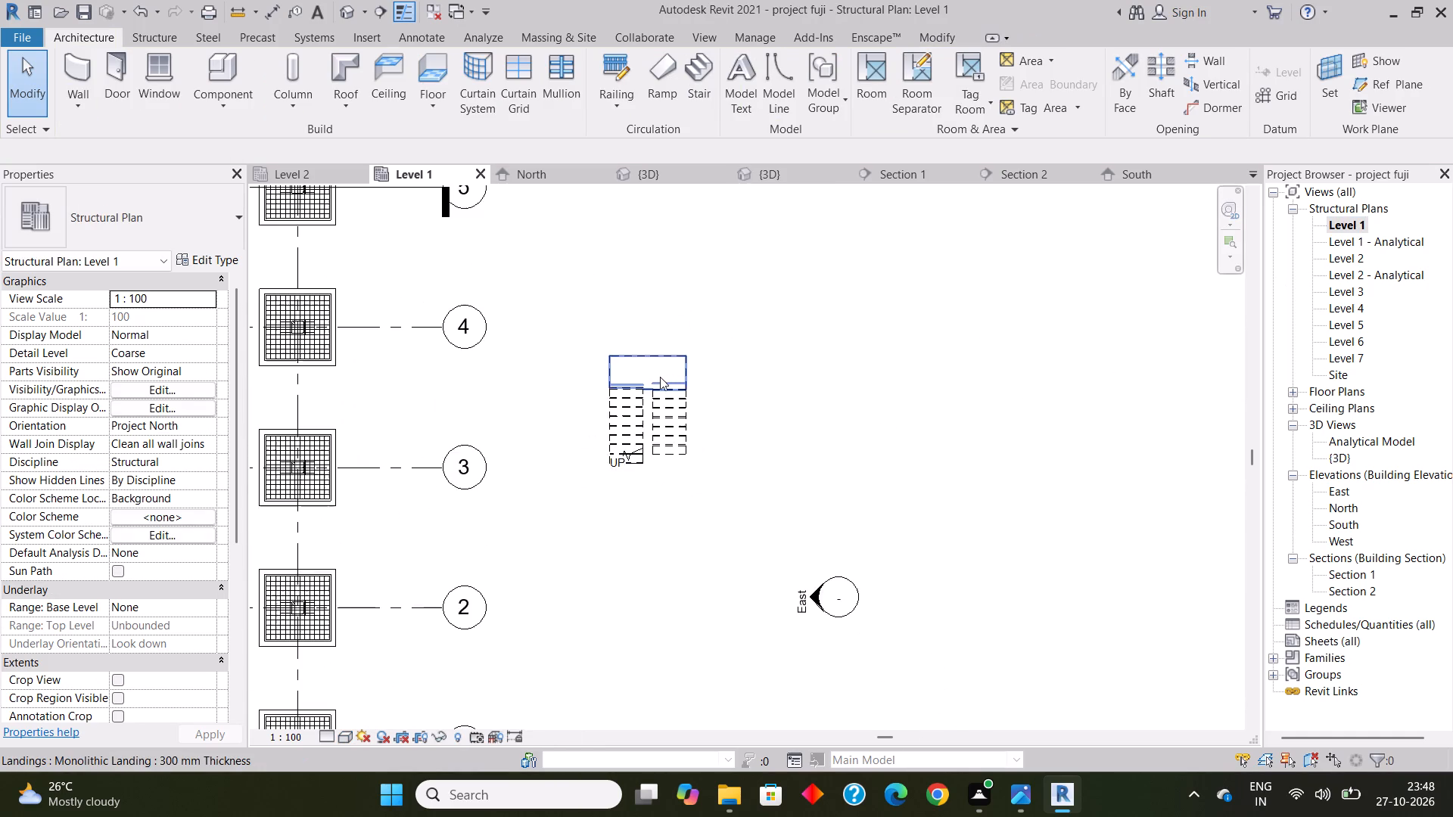
{"action": "scroll", "coordinate": [665, 375], "scroll_direction": "down", "scroll_amount": 8}
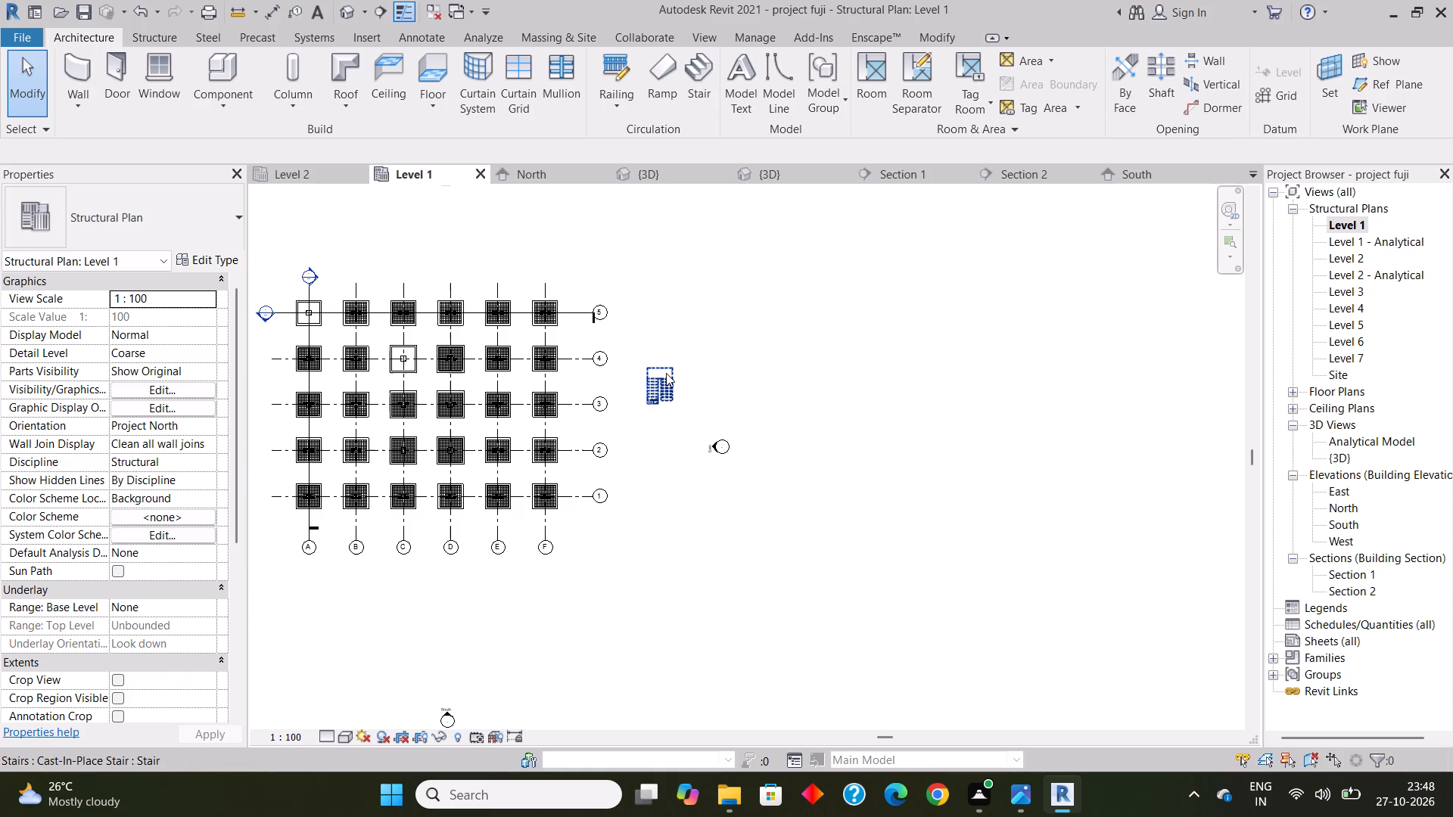
{"action": "scroll", "coordinate": [666, 372], "scroll_direction": "up", "scroll_amount": 7}
{"action": "scroll", "coordinate": [661, 435], "scroll_direction": "up", "scroll_amount": 4}
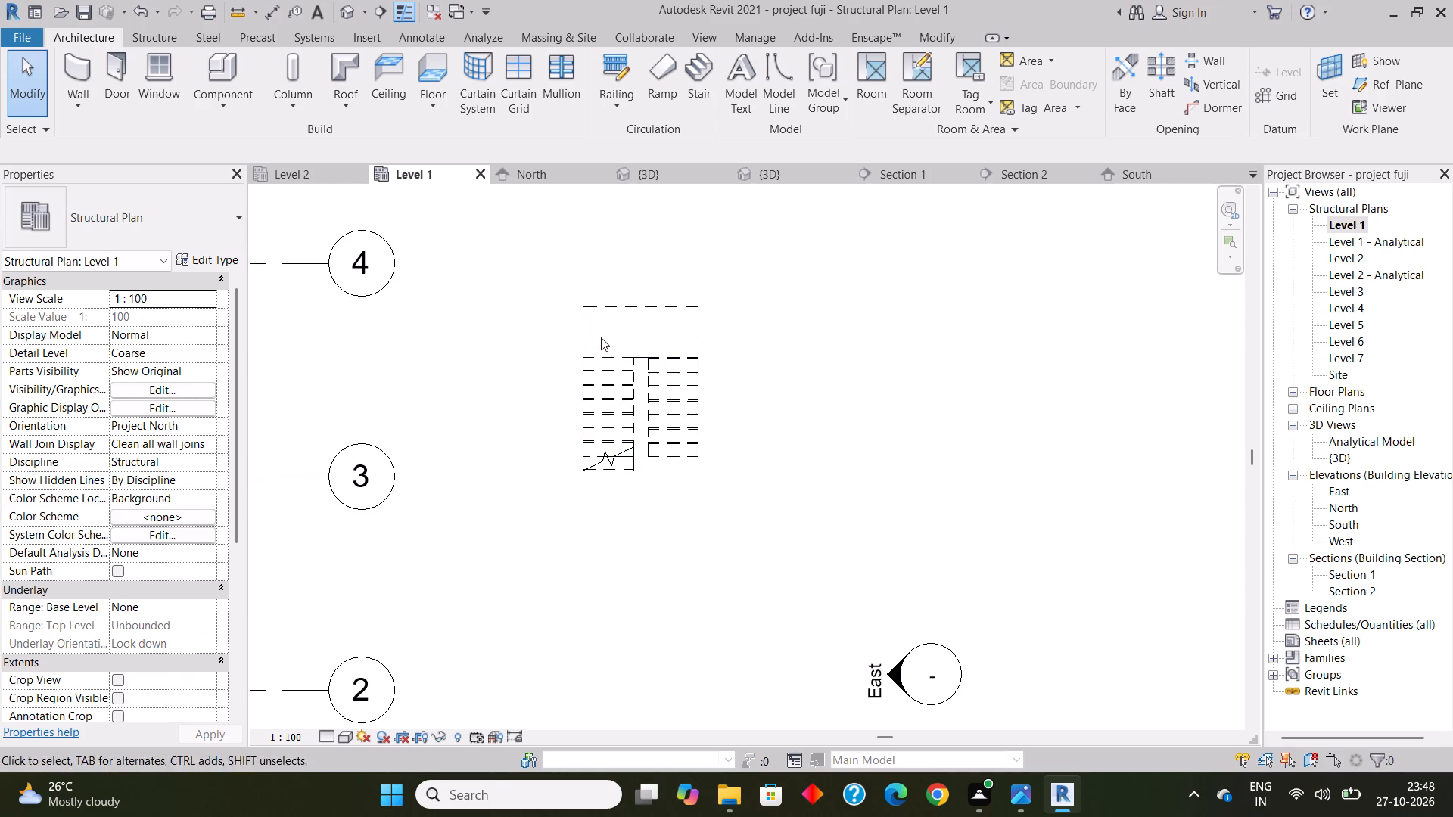
{"action": "scroll", "coordinate": [686, 278], "scroll_direction": "up", "scroll_amount": 3}
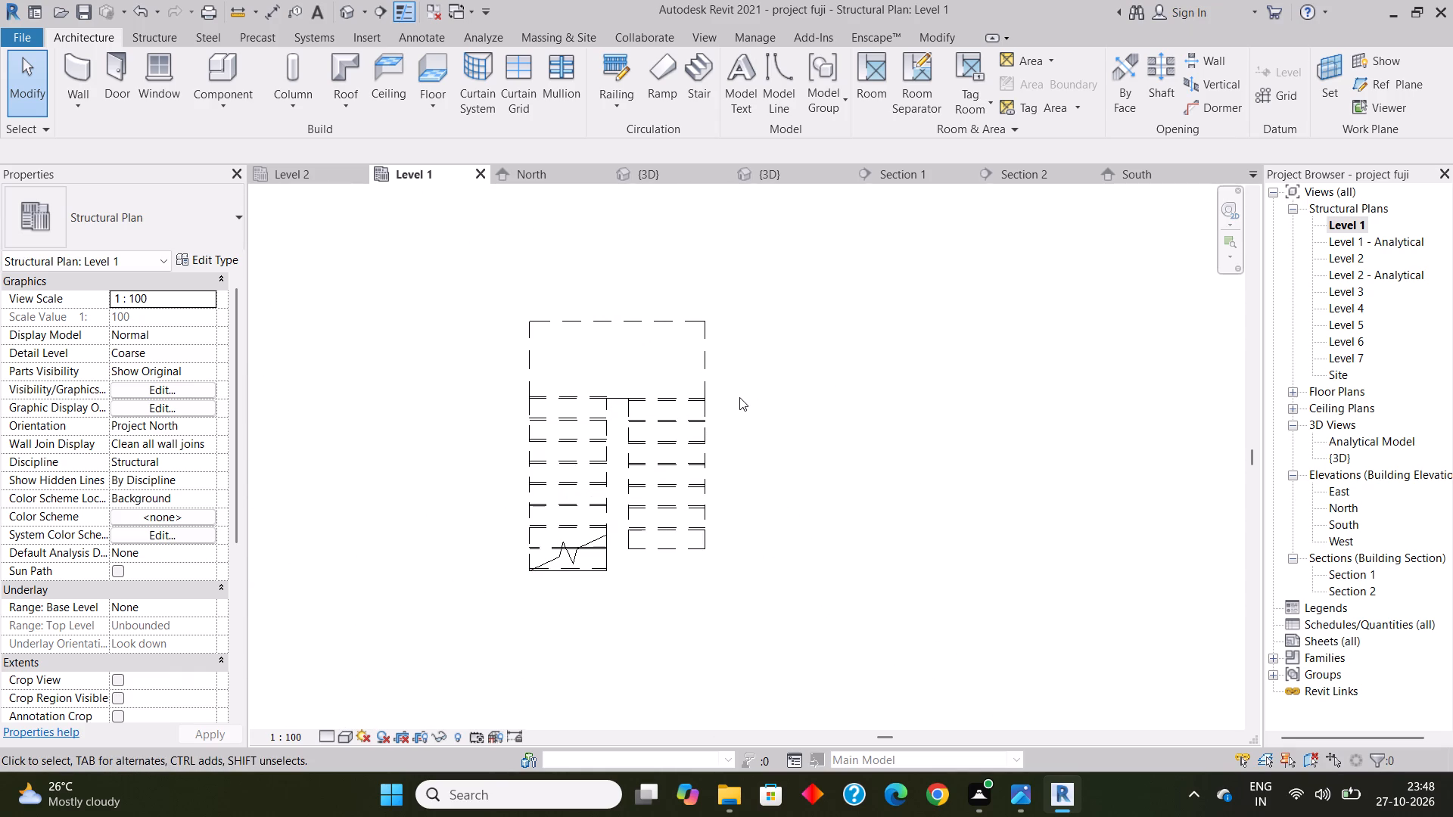
{"action": "scroll", "coordinate": [739, 396], "scroll_direction": "up", "scroll_amount": 1}
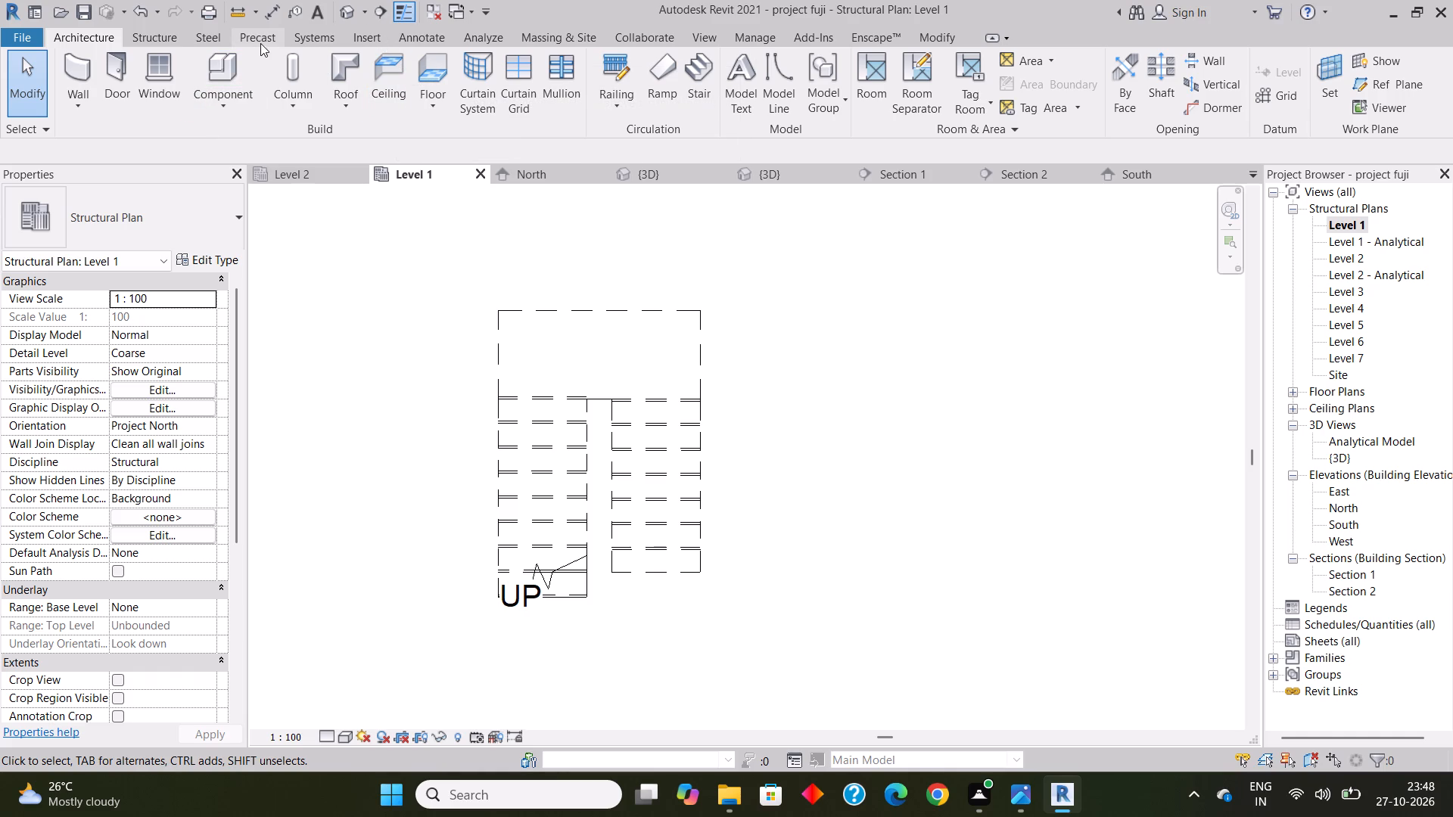
{"action": "left_click", "coordinate": [705, 38]}
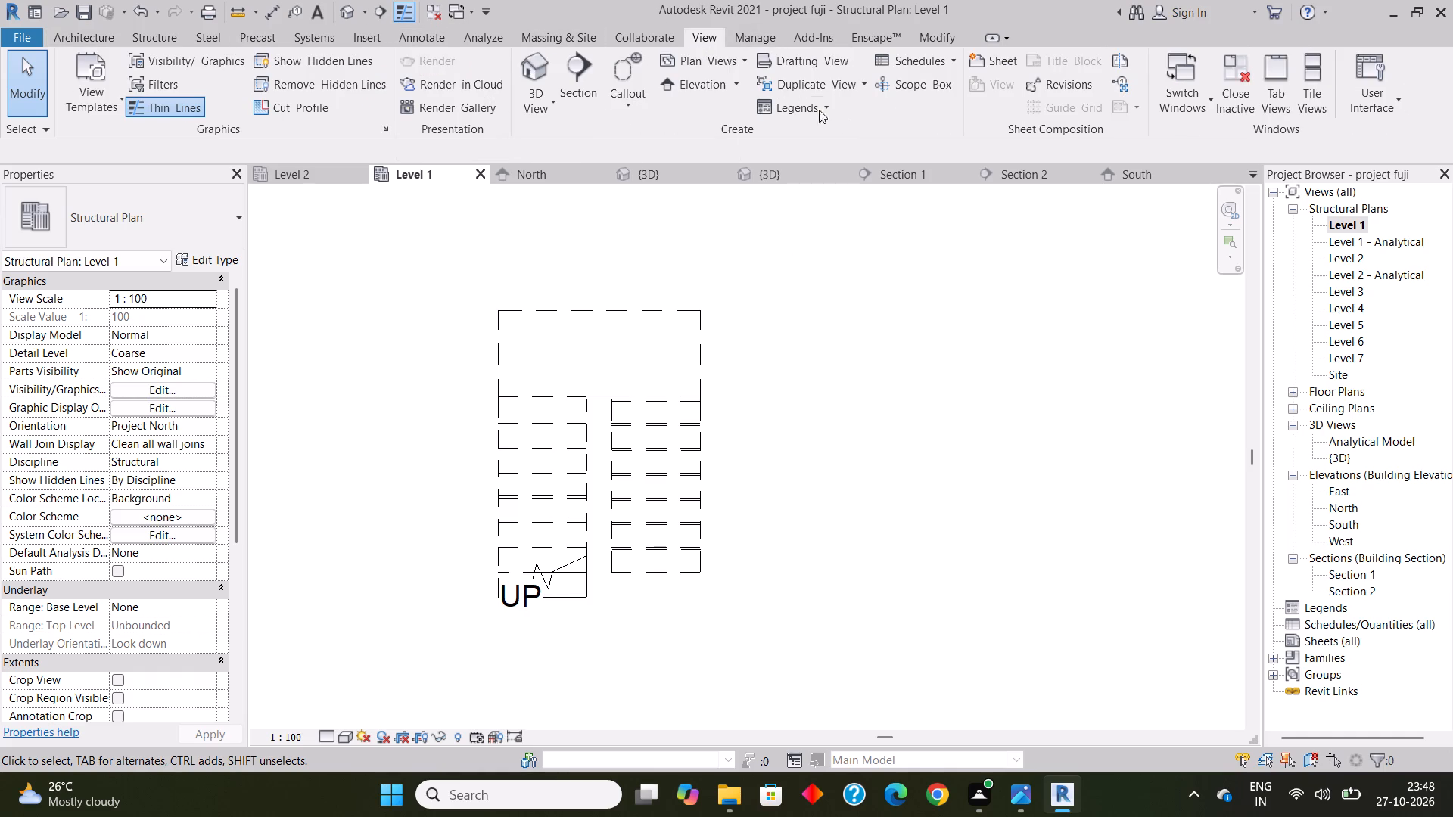
{"action": "left_click", "coordinate": [584, 70]}
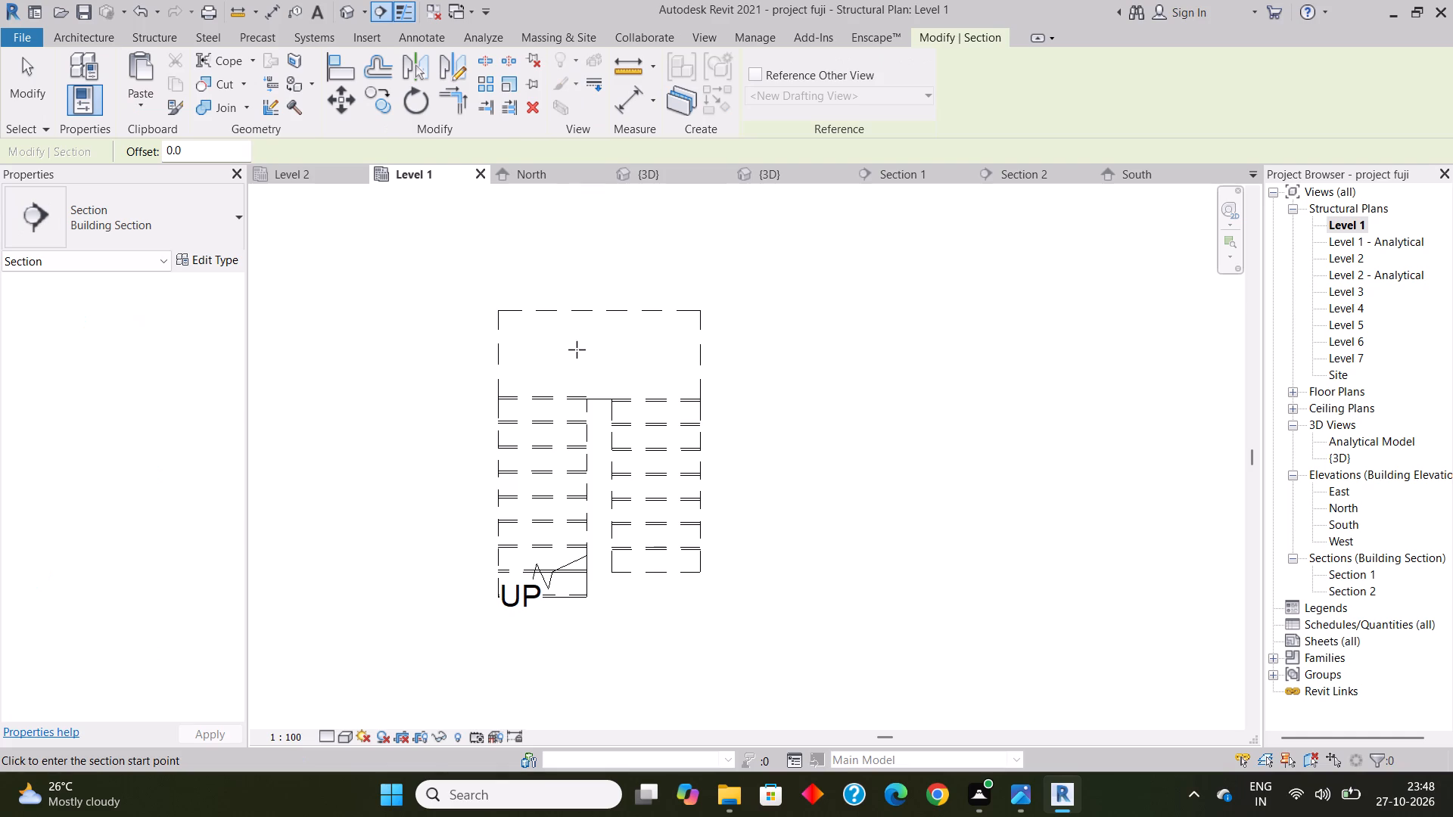
{"action": "left_click", "coordinate": [540, 246]}
{"action": "left_click", "coordinate": [543, 713]}
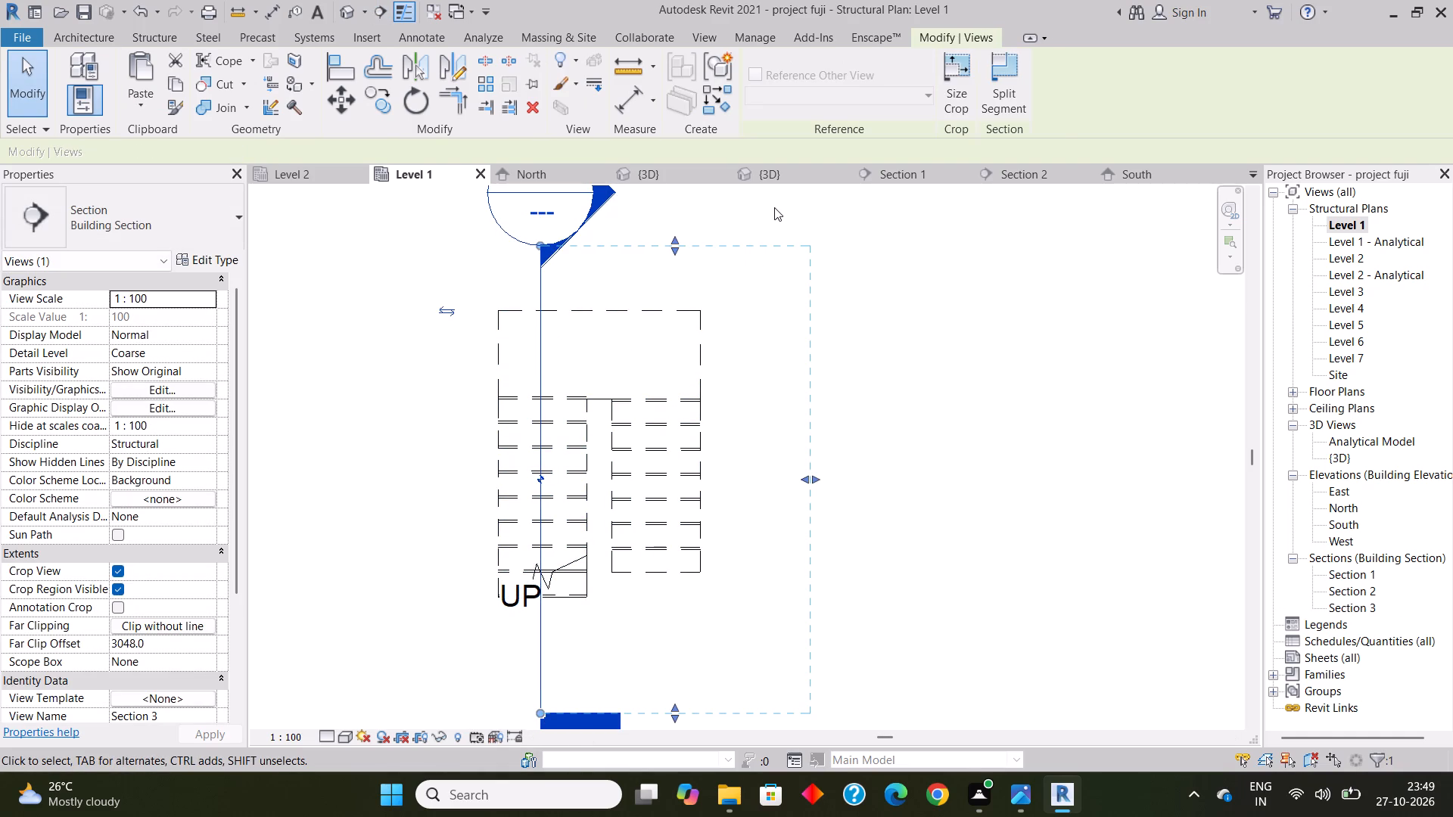
{"action": "key", "text": "Escape"}
{"action": "key", "text": "Escape"}
{"action": "key", "text": "Escape"}
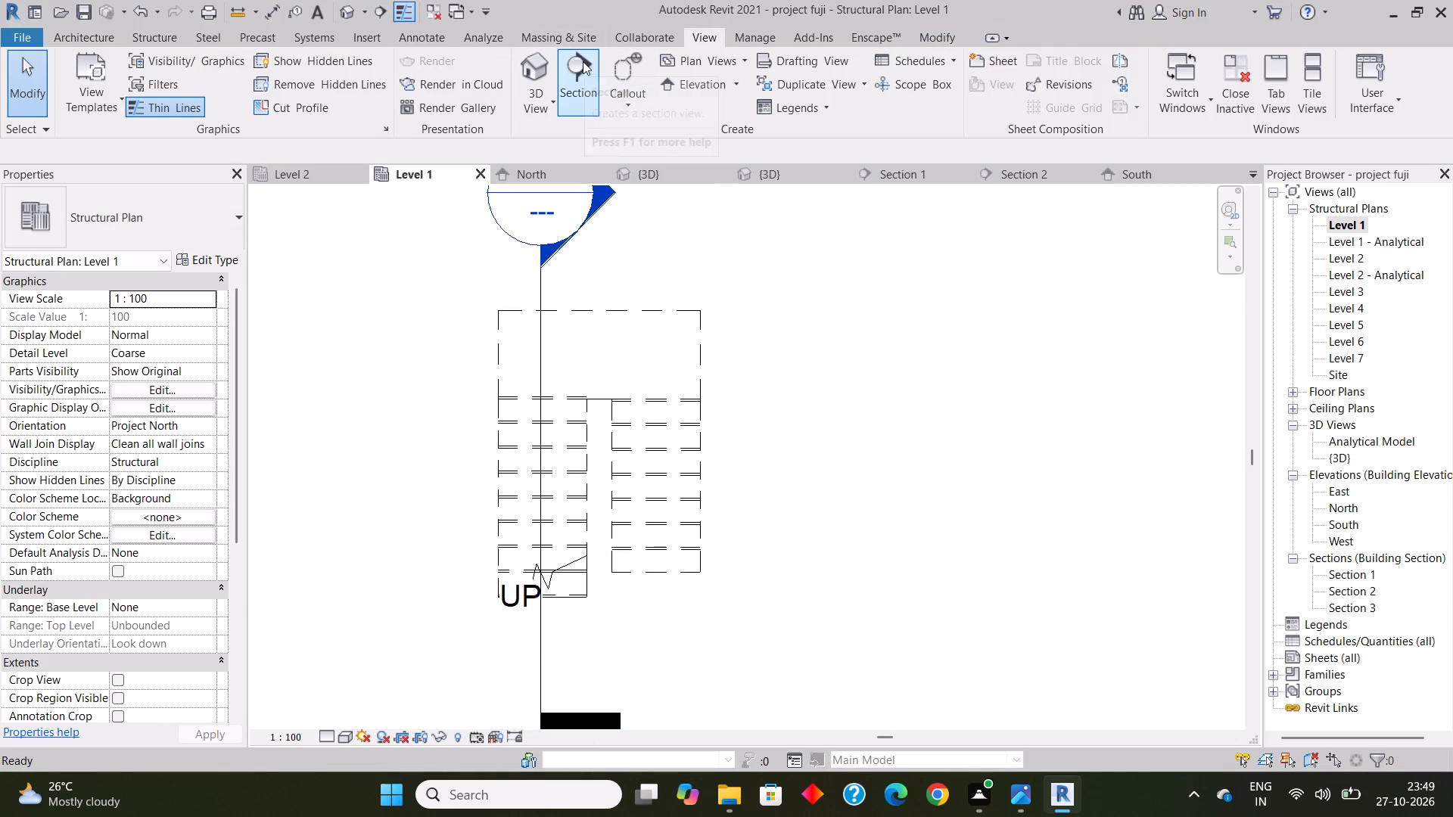
Place a second building section lengthwise through the stair's return run, drawn south to north and looking west.
{"action": "left_click", "coordinate": [583, 61]}
{"action": "left_click", "coordinate": [668, 652]}
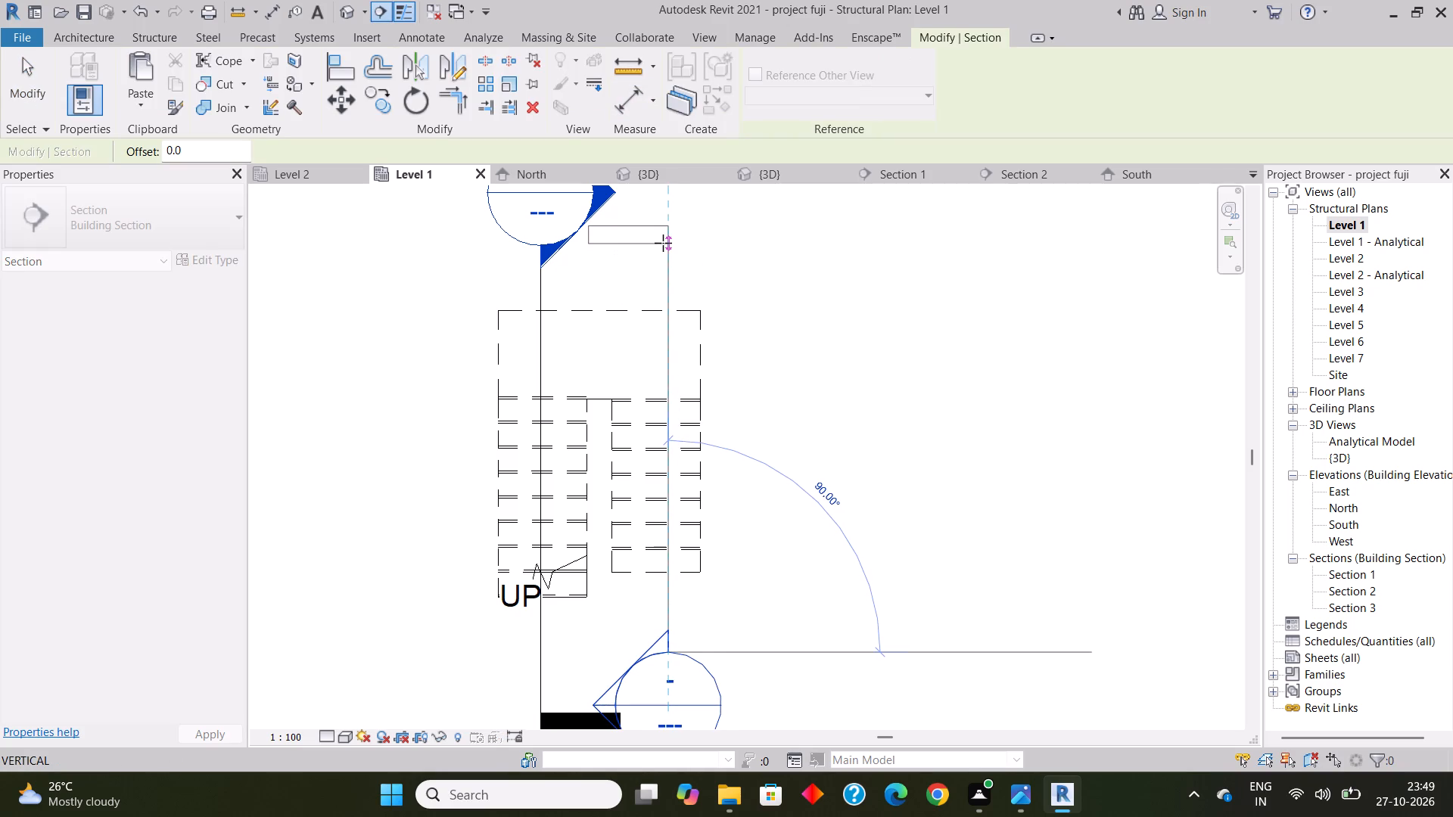
{"action": "left_click", "coordinate": [663, 243]}
{"action": "key", "text": "Escape"}
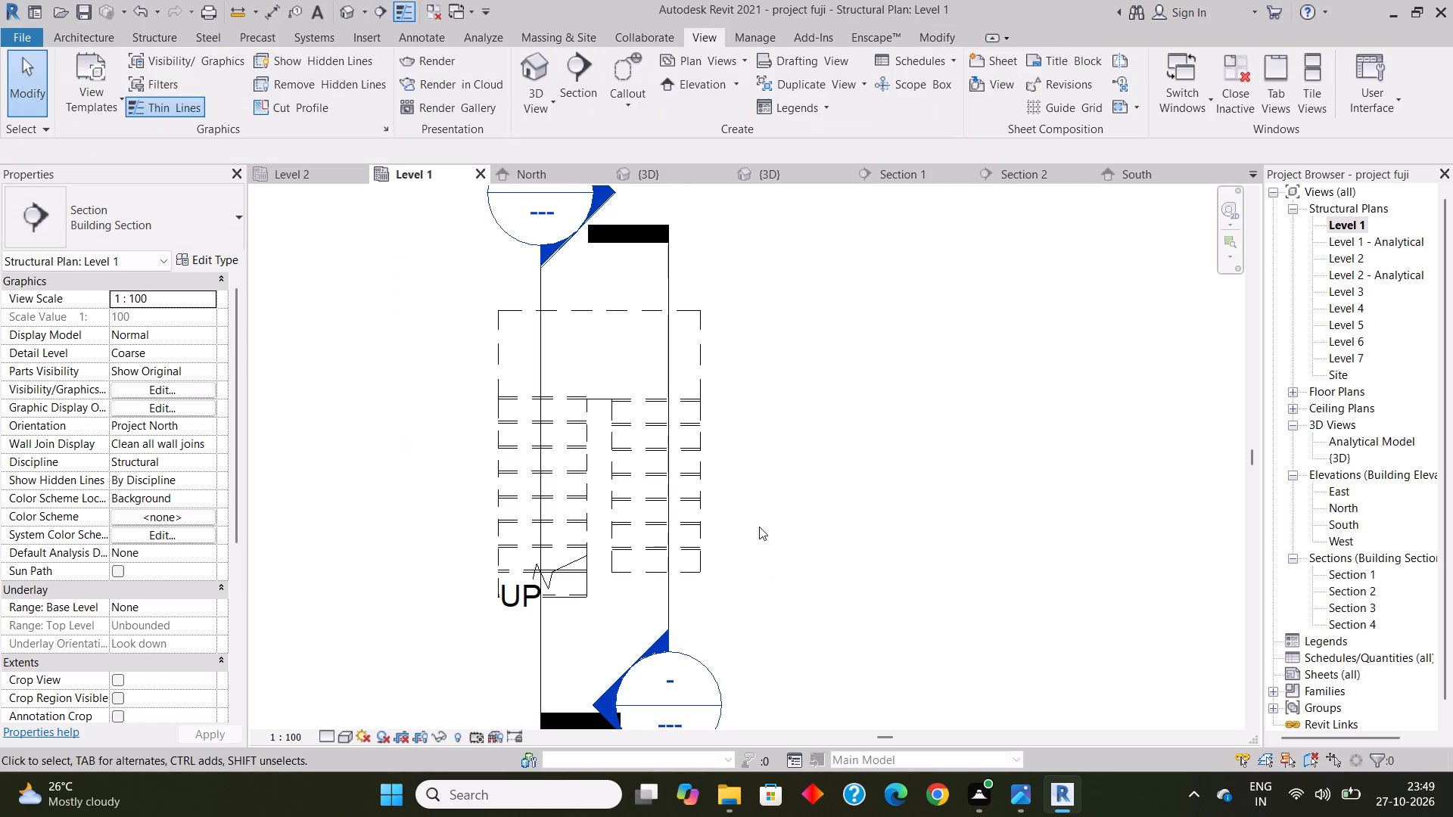
{"action": "key", "text": "Escape"}
{"action": "key", "text": "Escape"}
In Section 3, sketch a 20d rebar hosted by the stair, about 260 mm down the landing's outer cover and 871 mm along its bottom cover.
{"action": "double_click", "coordinate": [1356, 609]}
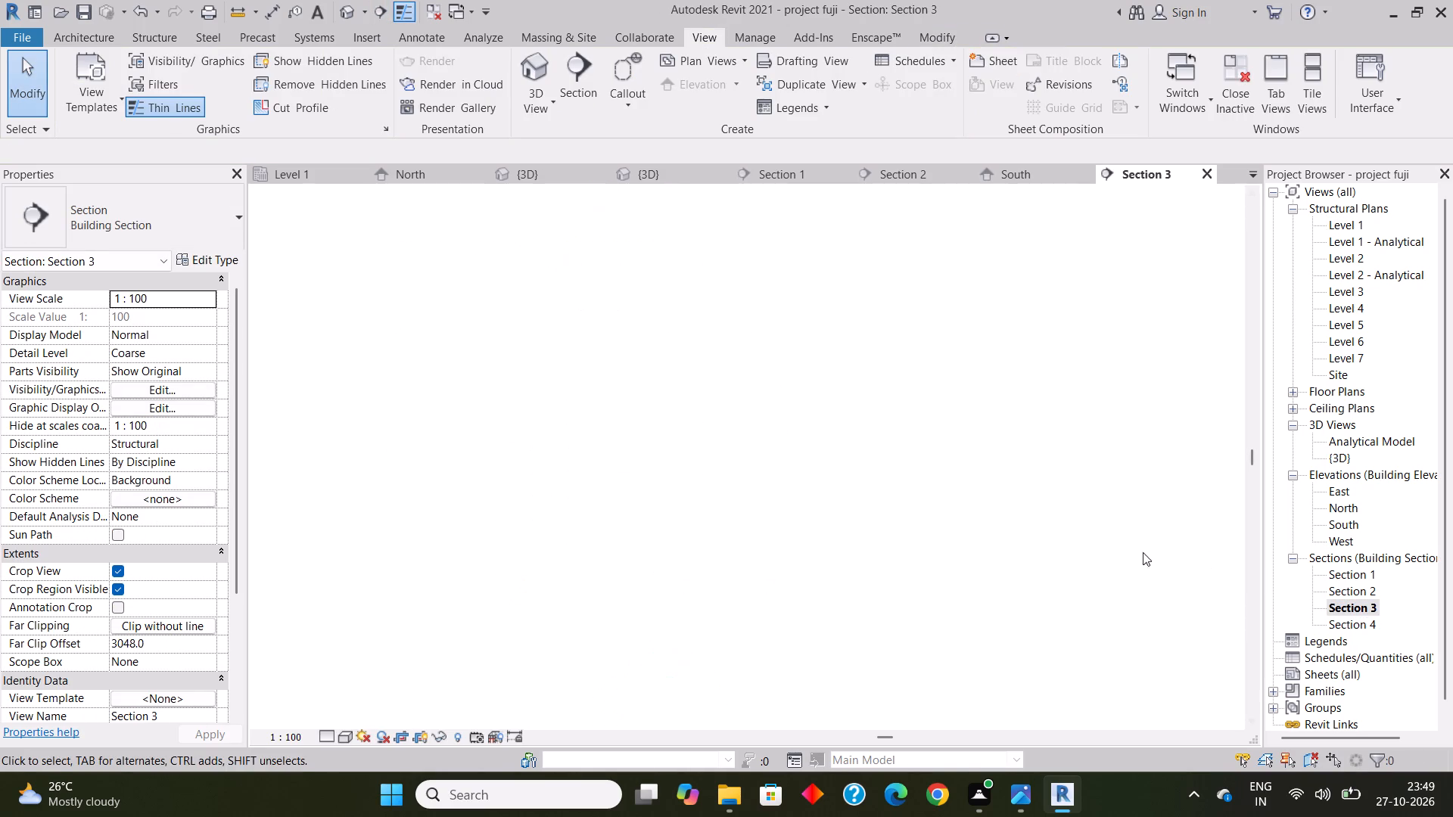
{"action": "scroll", "coordinate": [674, 541], "scroll_direction": "up", "scroll_amount": 1}
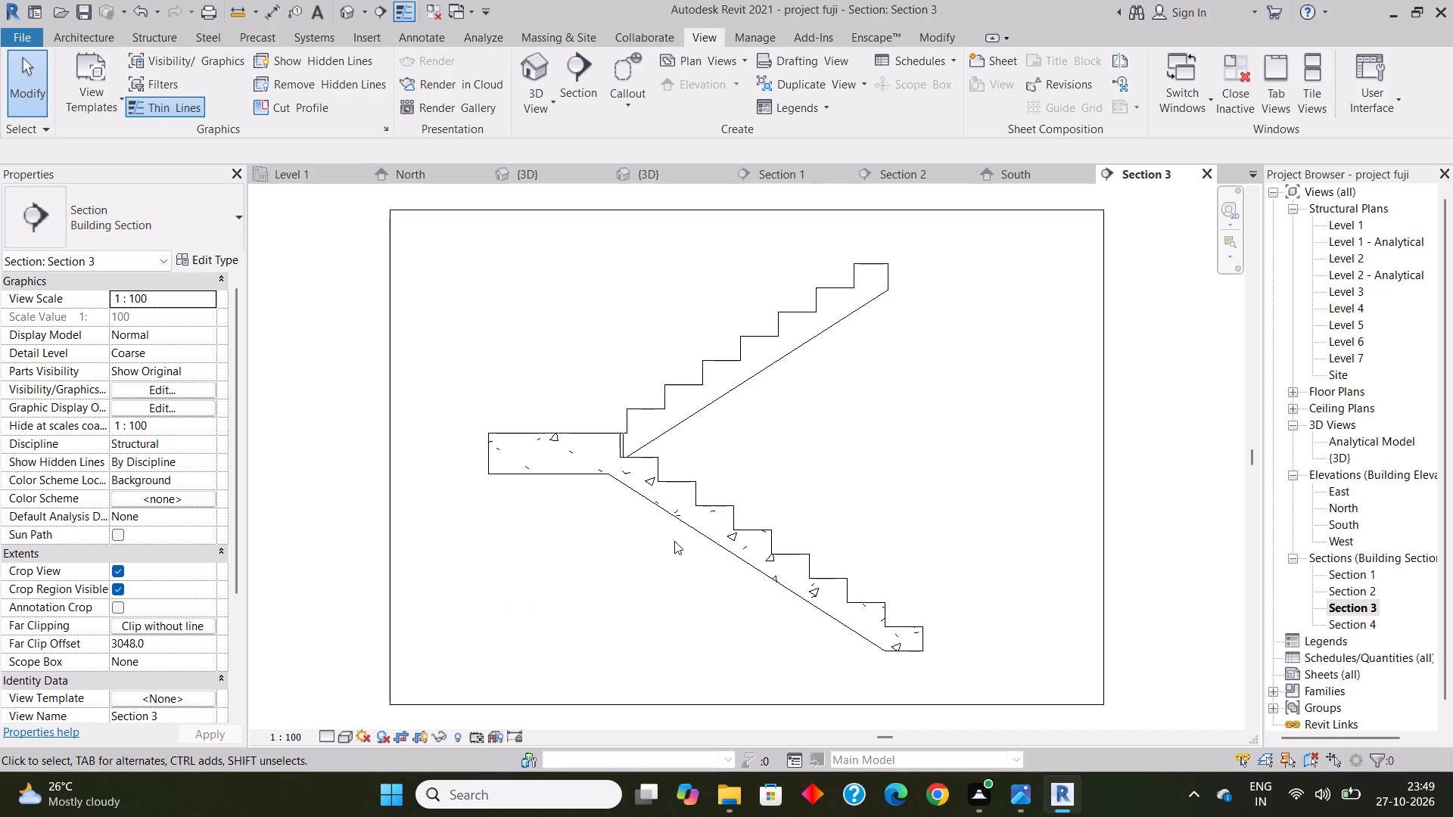
{"action": "scroll", "coordinate": [674, 541], "scroll_direction": "up", "scroll_amount": 1}
{"action": "scroll", "coordinate": [682, 545], "scroll_direction": "down", "scroll_amount": 1}
{"action": "middle_click_drag", "start_coordinate": [681, 546], "coordinate": [675, 513]}
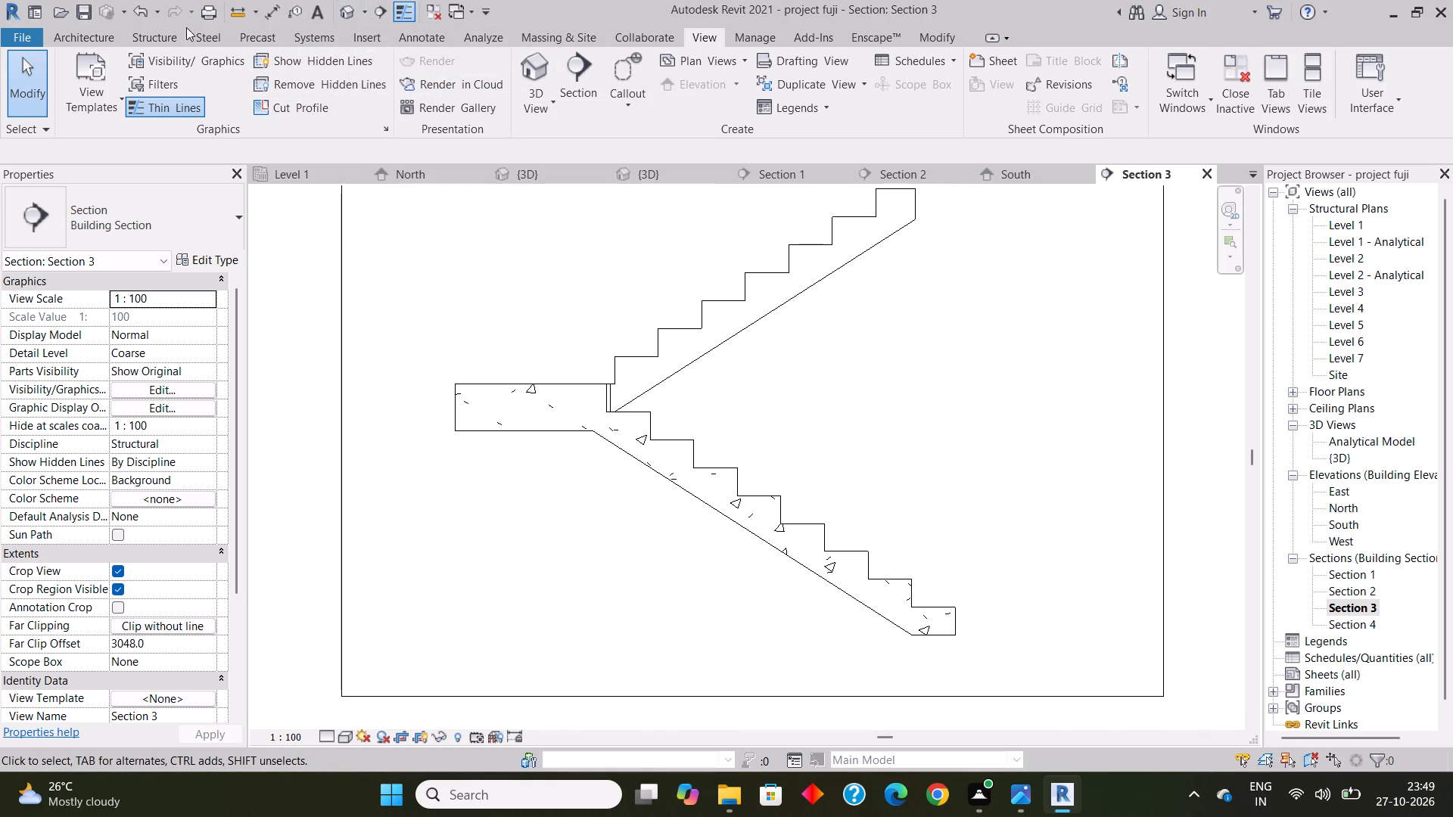
{"action": "left_click", "coordinate": [160, 39]}
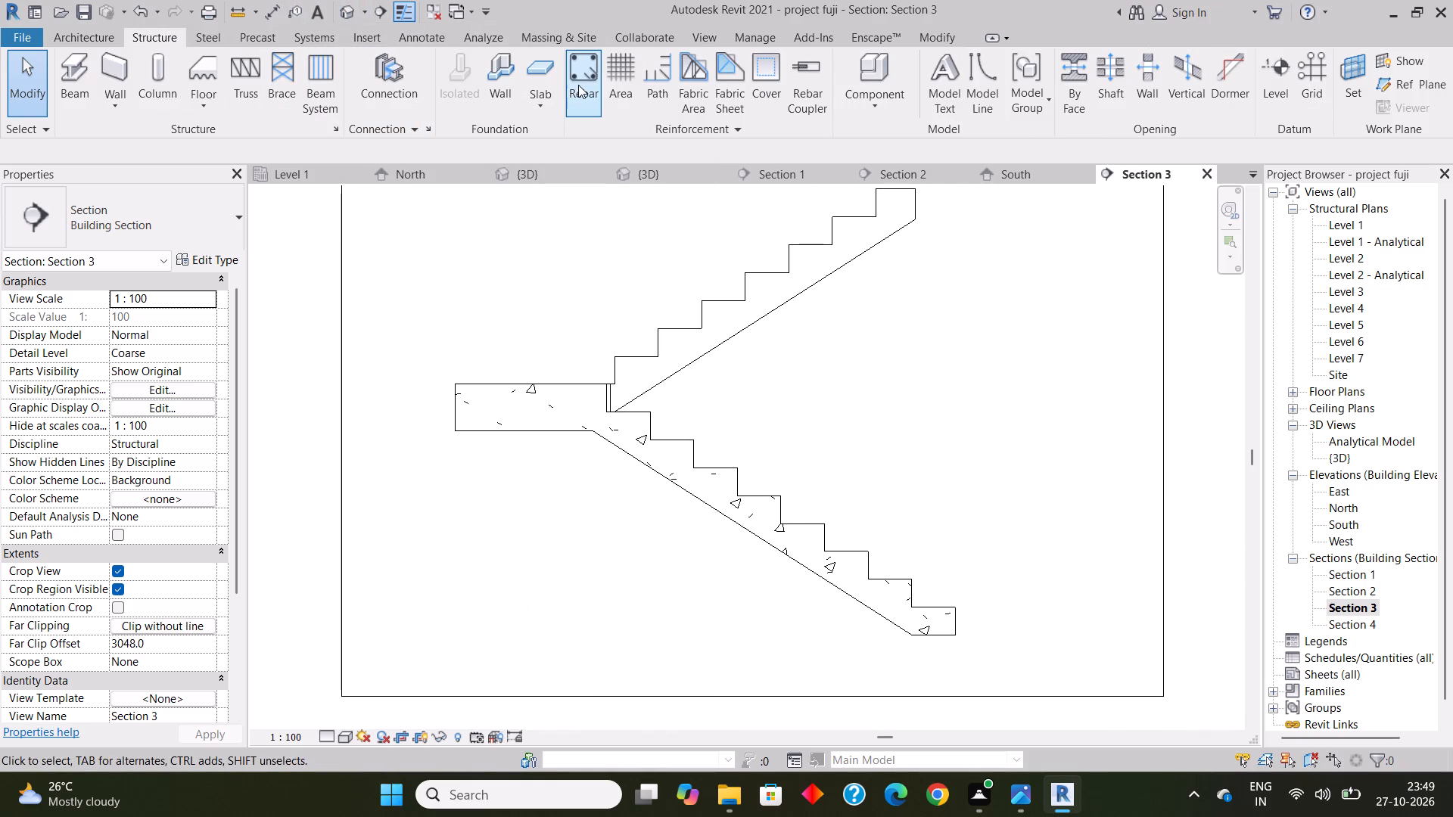
{"action": "left_click", "coordinate": [579, 83]}
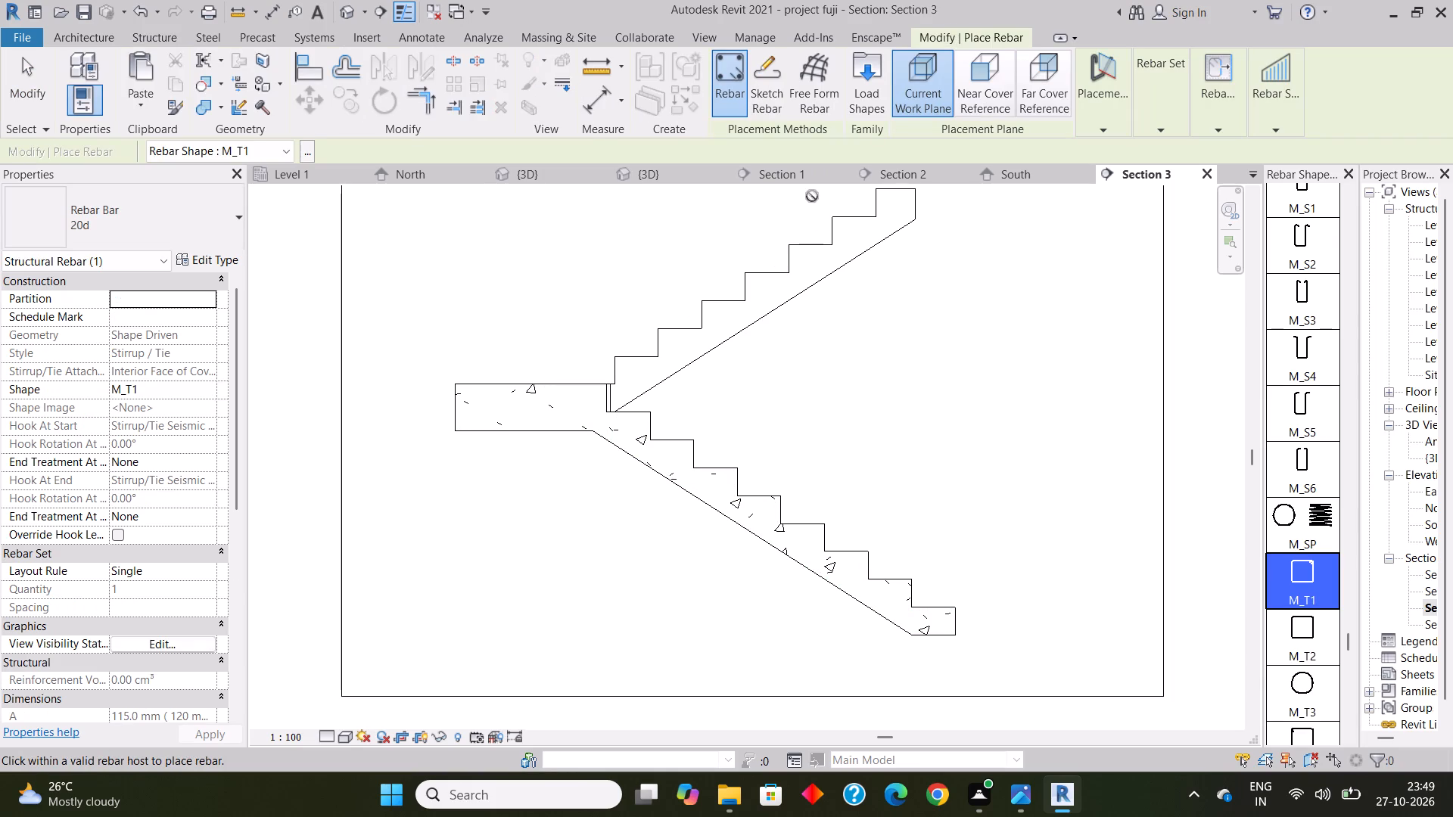
{"action": "left_click", "coordinate": [769, 85]}
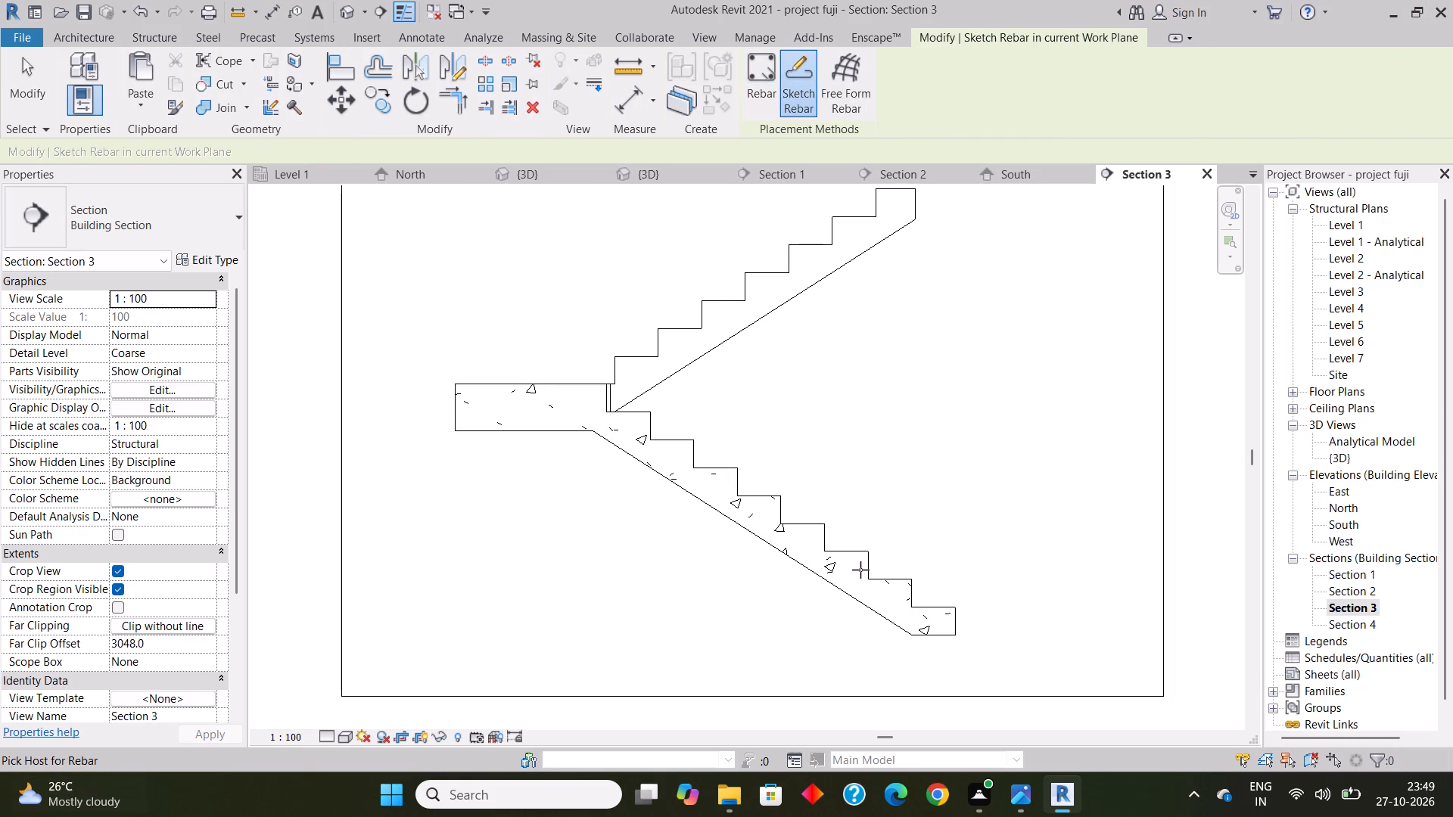
{"action": "left_click", "coordinate": [474, 428]}
{"action": "scroll", "coordinate": [510, 435], "scroll_direction": "up", "scroll_amount": 3}
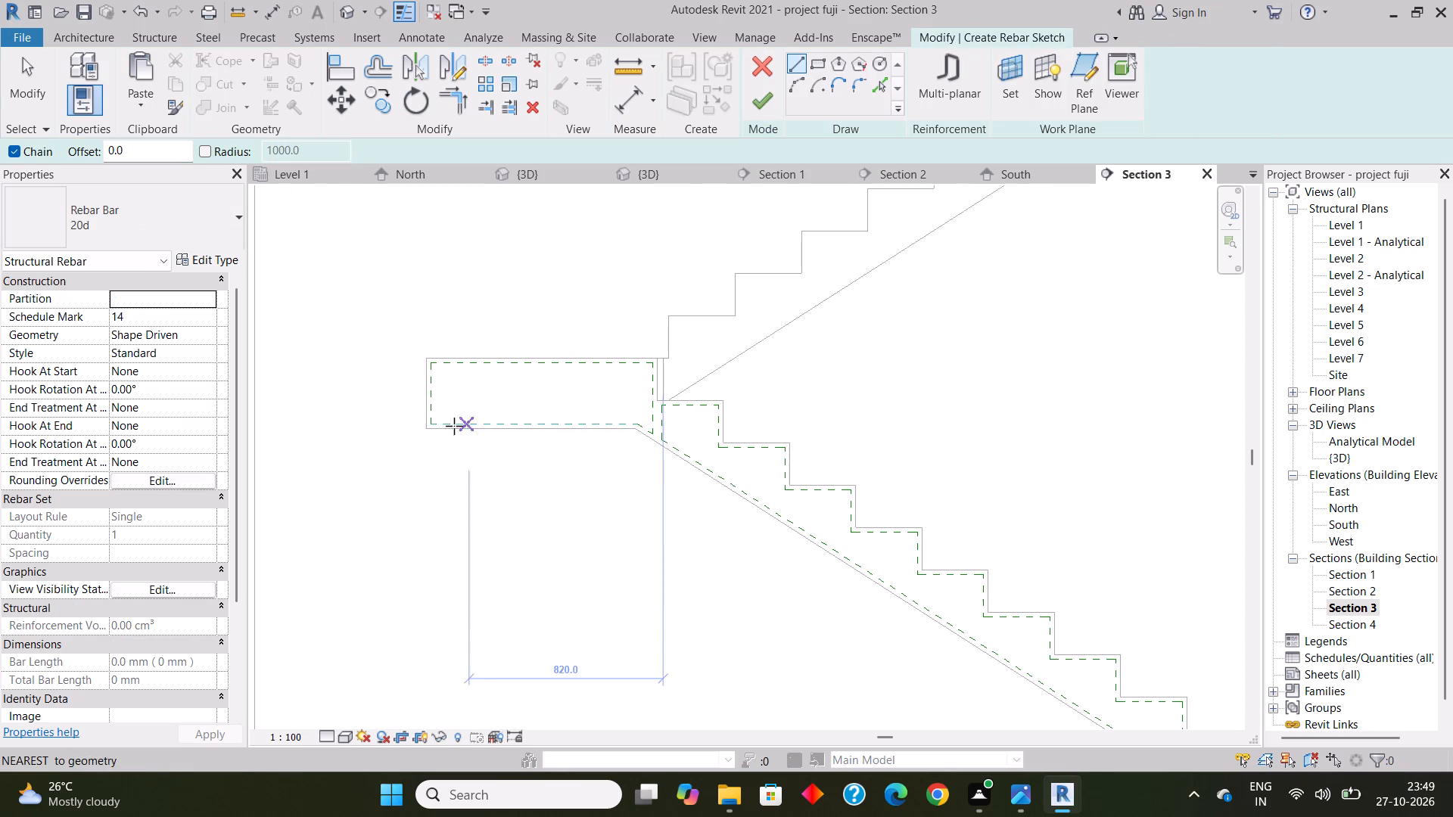
{"action": "scroll", "coordinate": [441, 417], "scroll_direction": "up", "scroll_amount": 5}
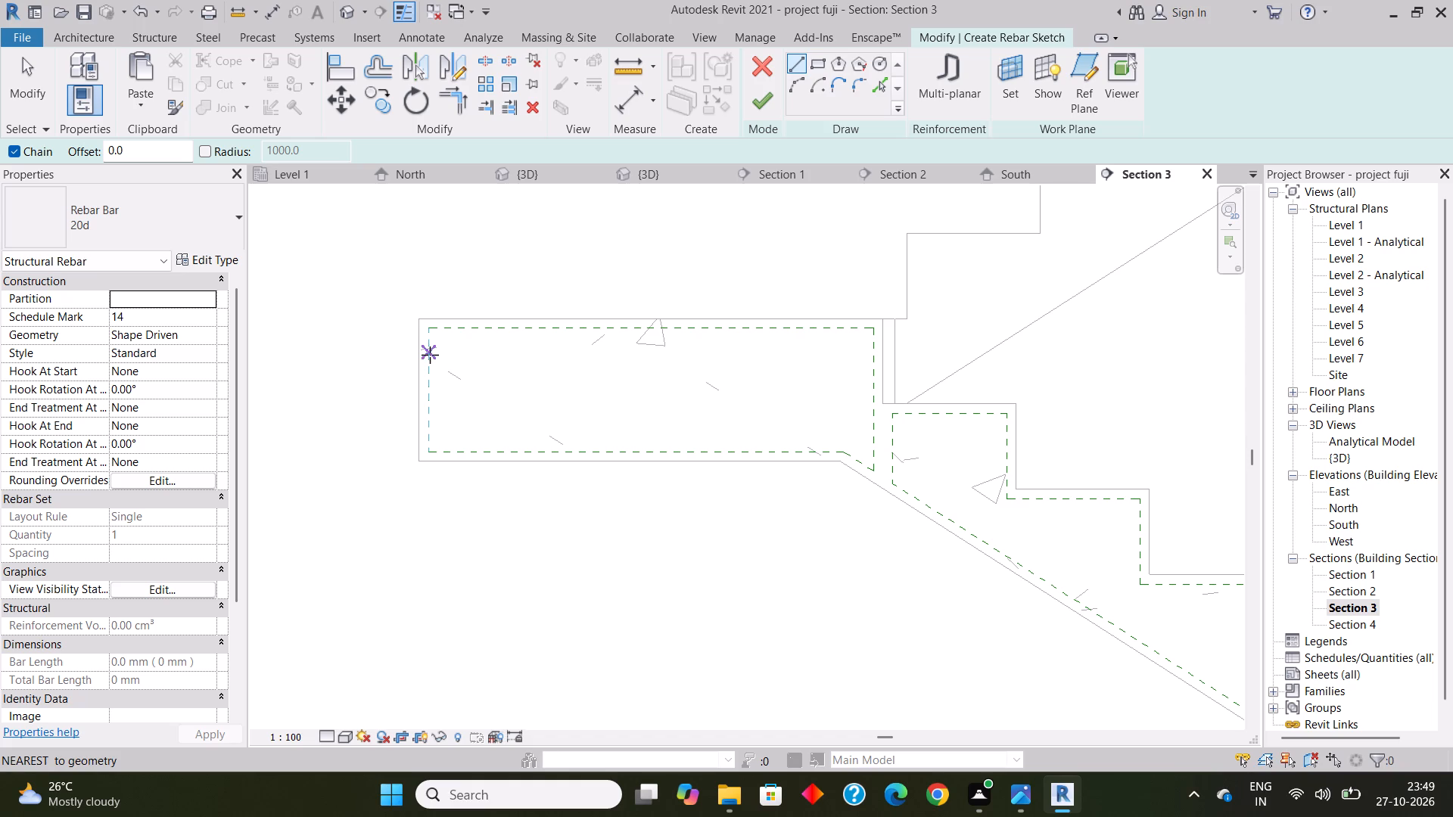
{"action": "left_click", "coordinate": [430, 355]}
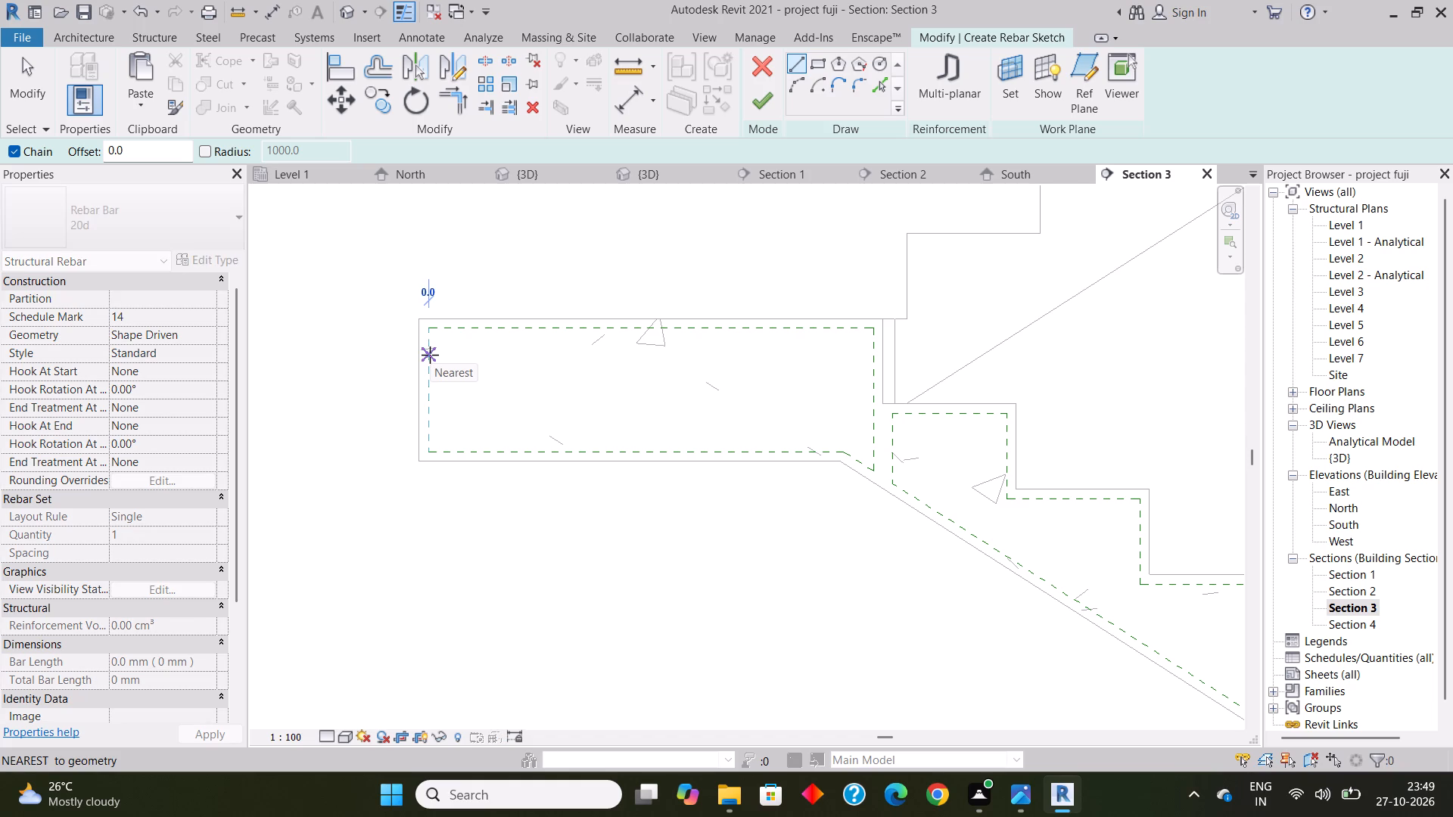
{"action": "key", "text": "Escape"}
{"action": "left_click", "coordinate": [431, 327]}
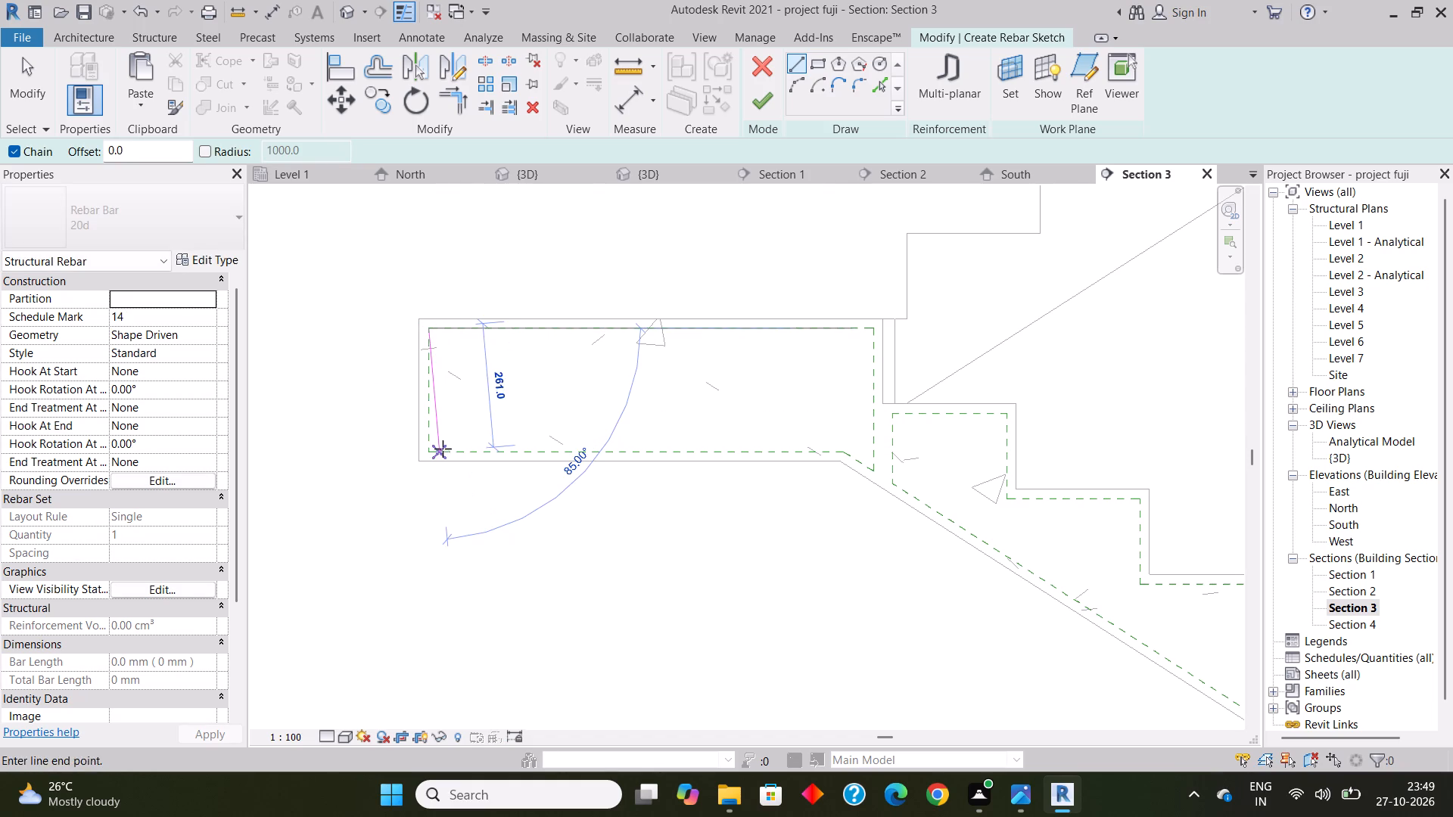
{"action": "left_click", "coordinate": [425, 451]}
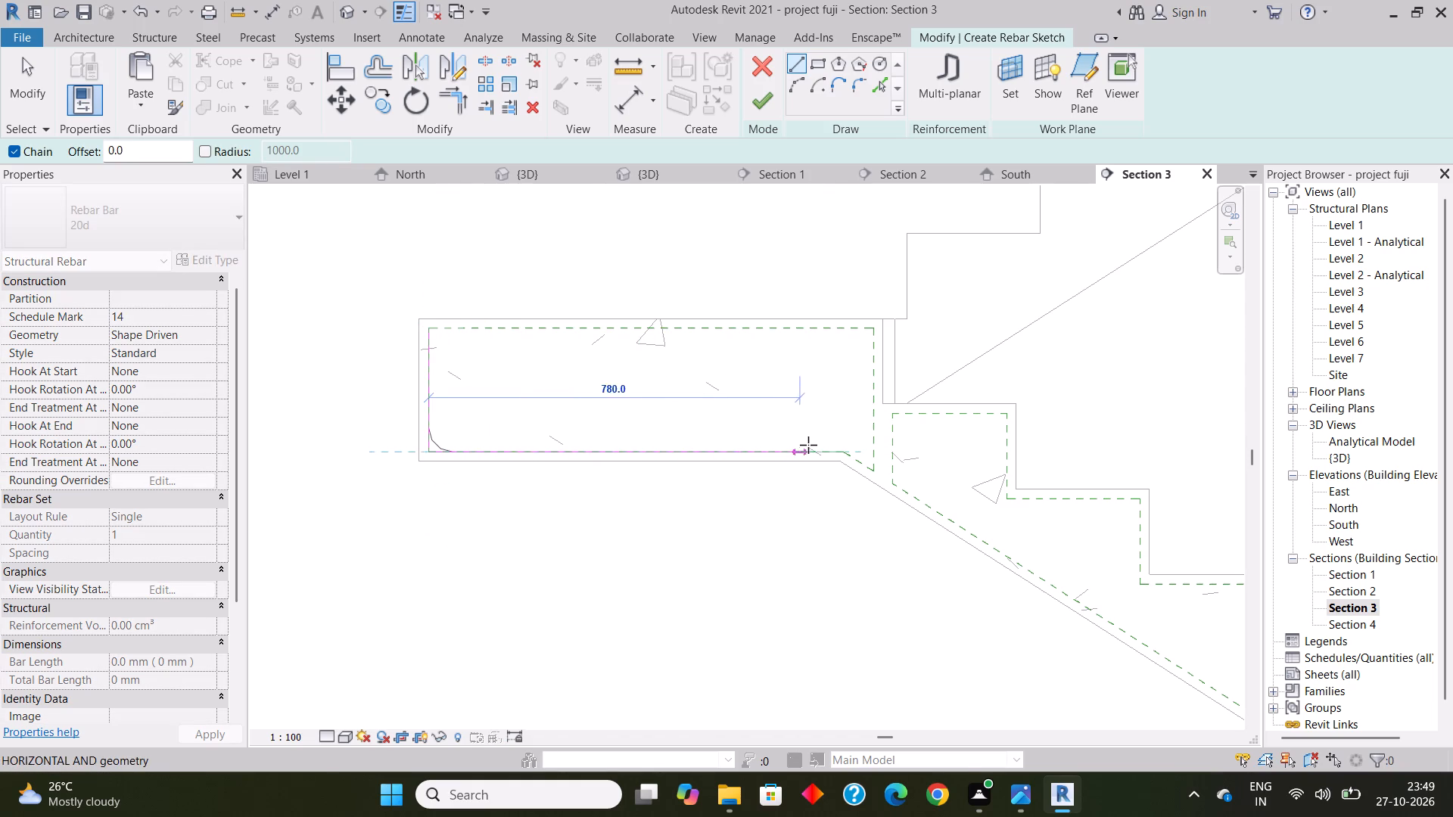
{"action": "left_click", "coordinate": [842, 446]}
Continue the rebar along the lower flight's sloped underside cover and flat base, turn it up about 139 mm at the first riser, and finish the sketch.
{"action": "scroll", "coordinate": [844, 449], "scroll_direction": "down", "scroll_amount": 5}
{"action": "middle_click_drag", "start_coordinate": [845, 451], "coordinate": [843, 450]}
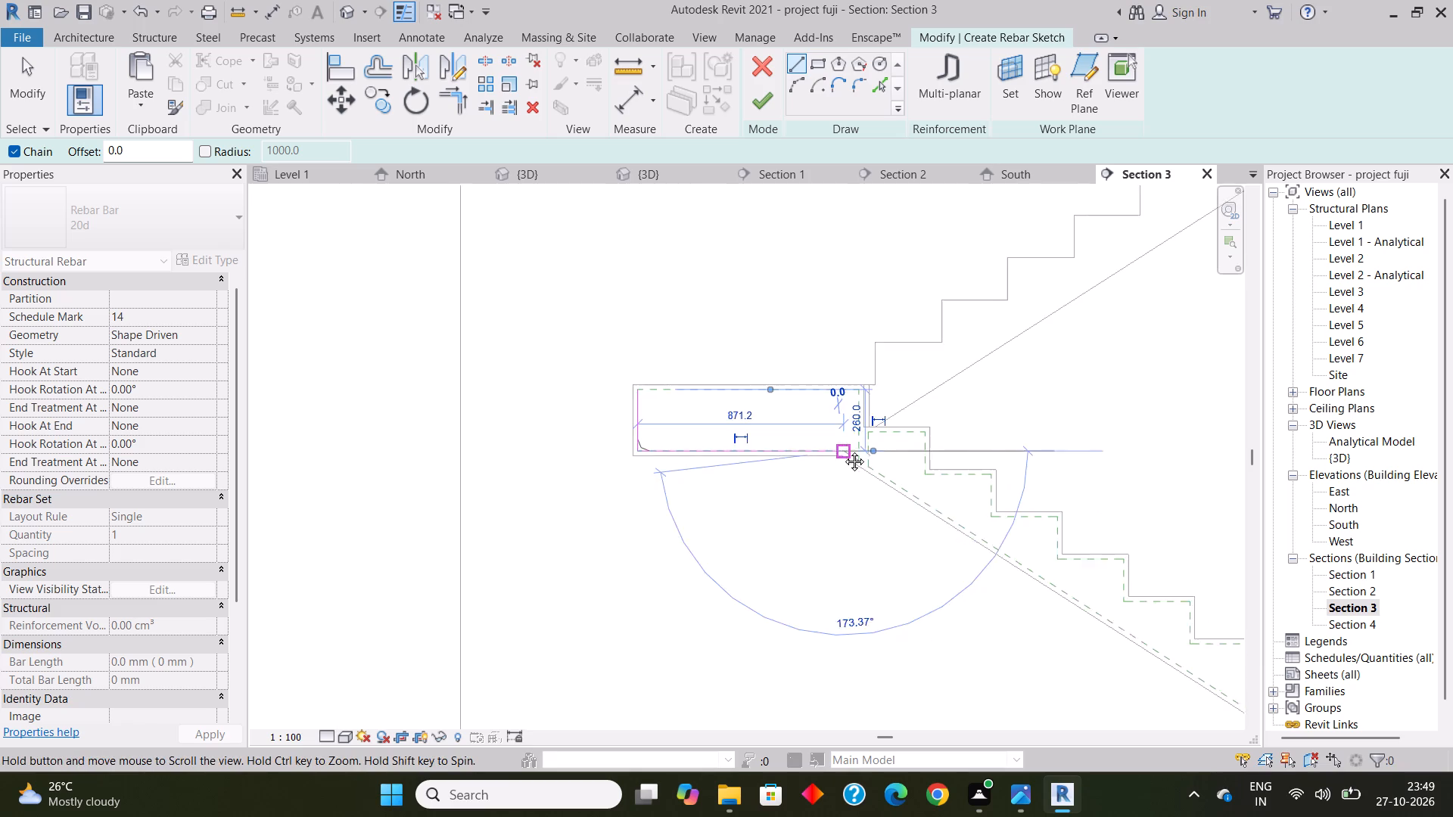
{"action": "middle_click_drag", "start_coordinate": [843, 450], "coordinate": [617, 367]}
{"action": "scroll", "coordinate": [633, 378], "scroll_direction": "down", "scroll_amount": 2}
{"action": "scroll", "coordinate": [683, 412], "scroll_direction": "up", "scroll_amount": 2}
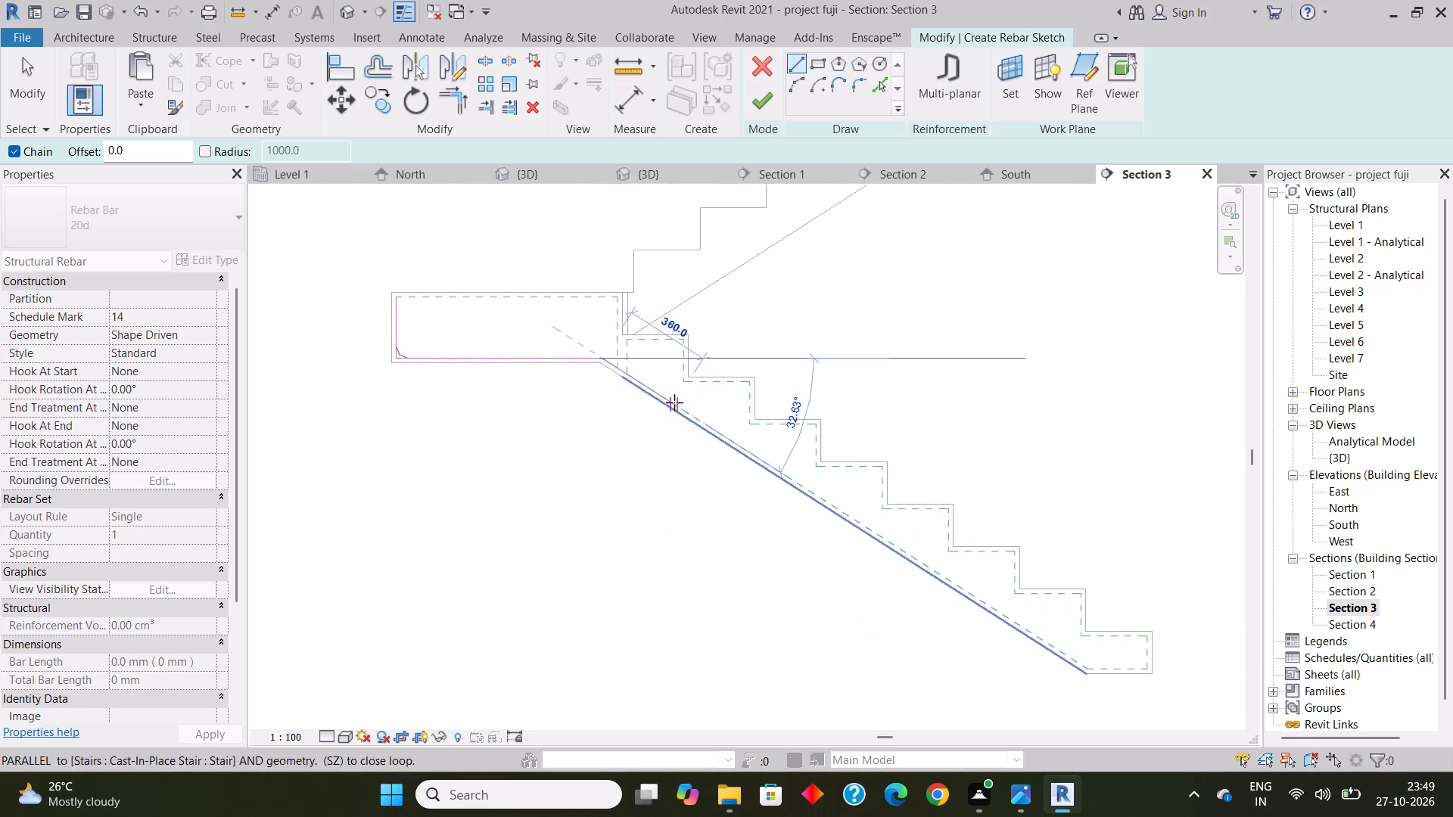
{"action": "scroll", "coordinate": [950, 558], "scroll_direction": "down", "scroll_amount": 3}
{"action": "middle_click_drag", "start_coordinate": [945, 555], "coordinate": [901, 542]}
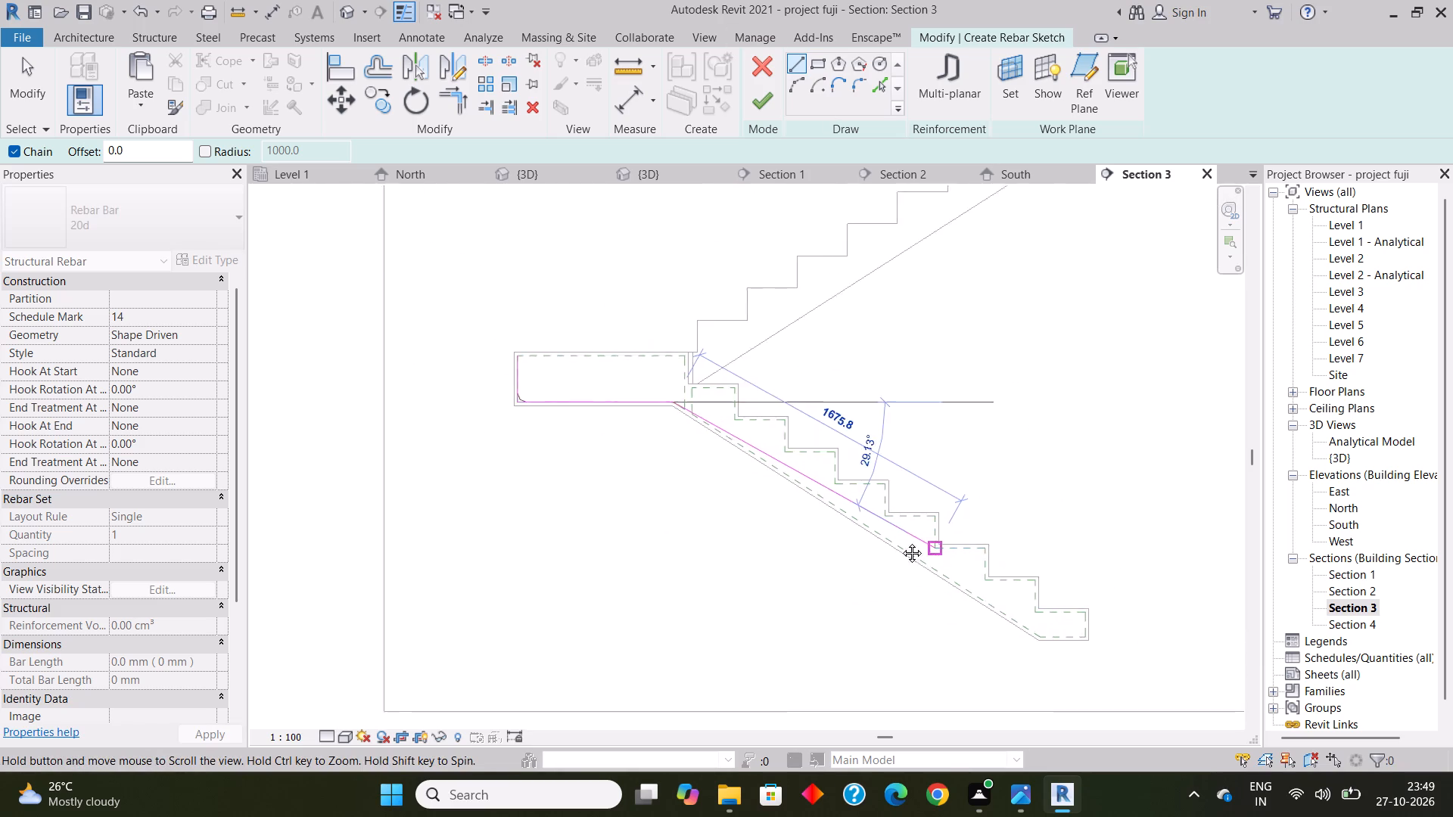
{"action": "middle_click_drag", "start_coordinate": [901, 542], "coordinate": [744, 460]}
{"action": "scroll", "coordinate": [780, 474], "scroll_direction": "up", "scroll_amount": 3}
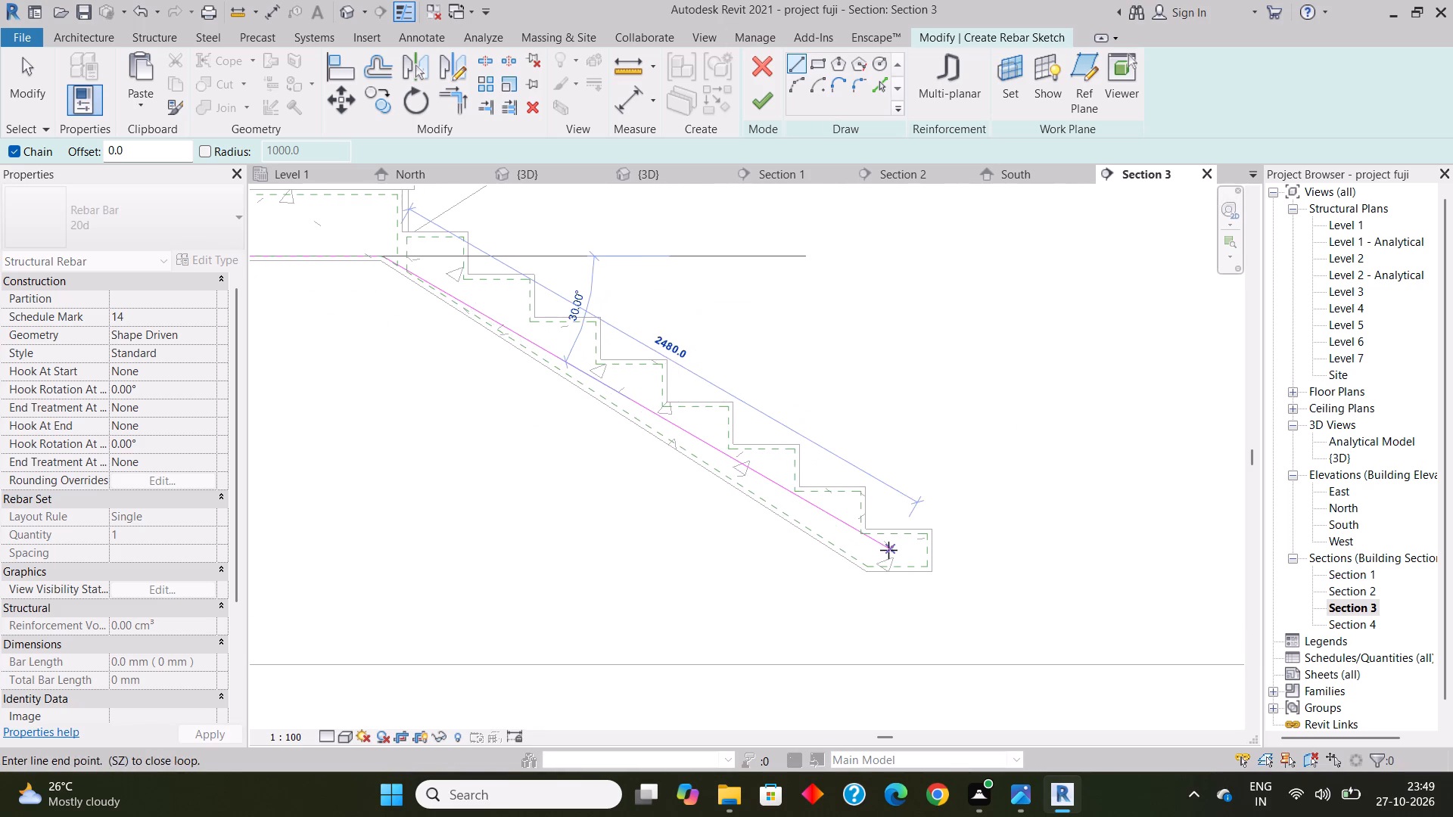
{"action": "scroll", "coordinate": [884, 551], "scroll_direction": "up", "scroll_amount": 6}
{"action": "left_click", "coordinate": [870, 556]}
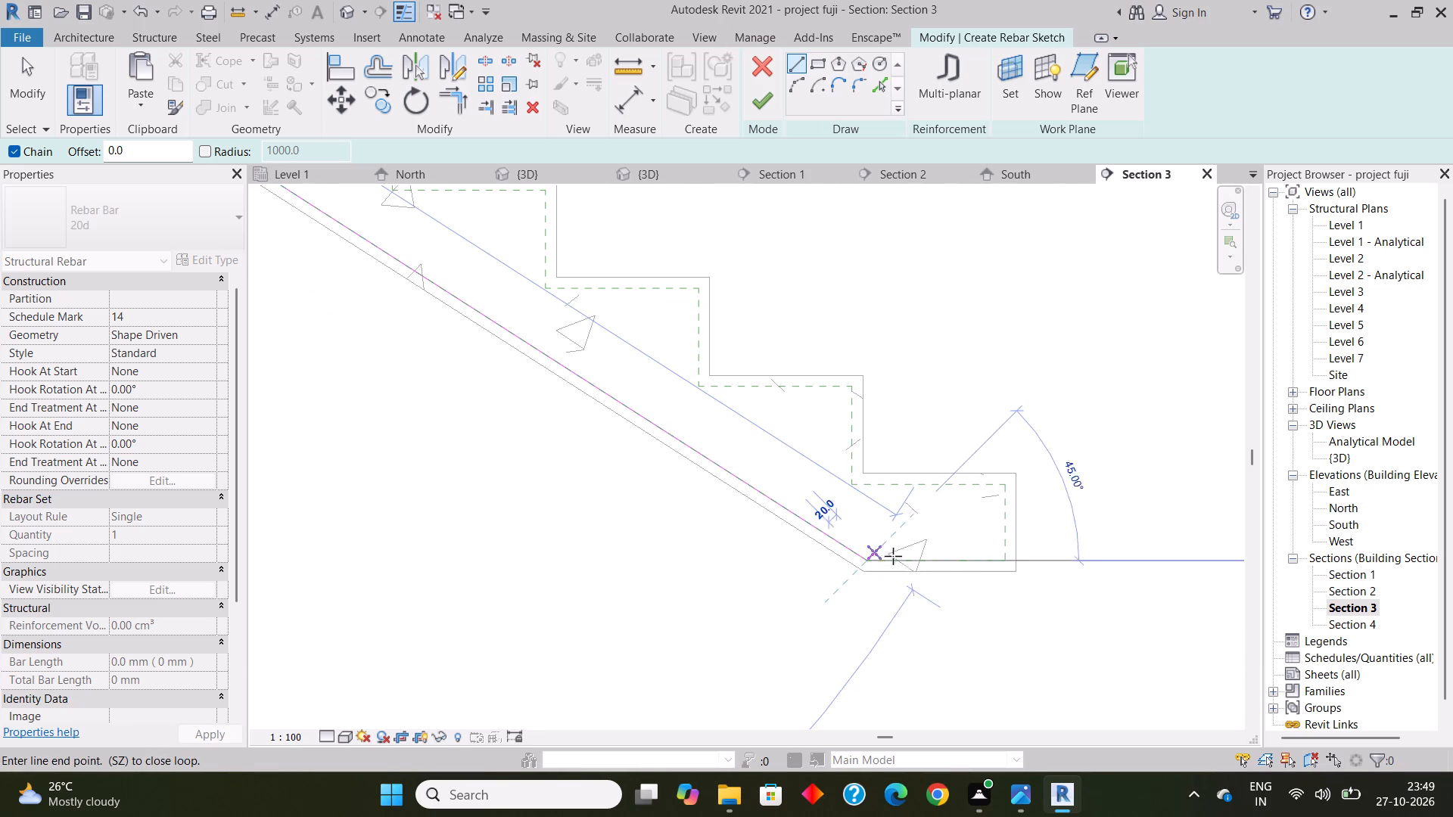
{"action": "left_click", "coordinate": [1003, 560]}
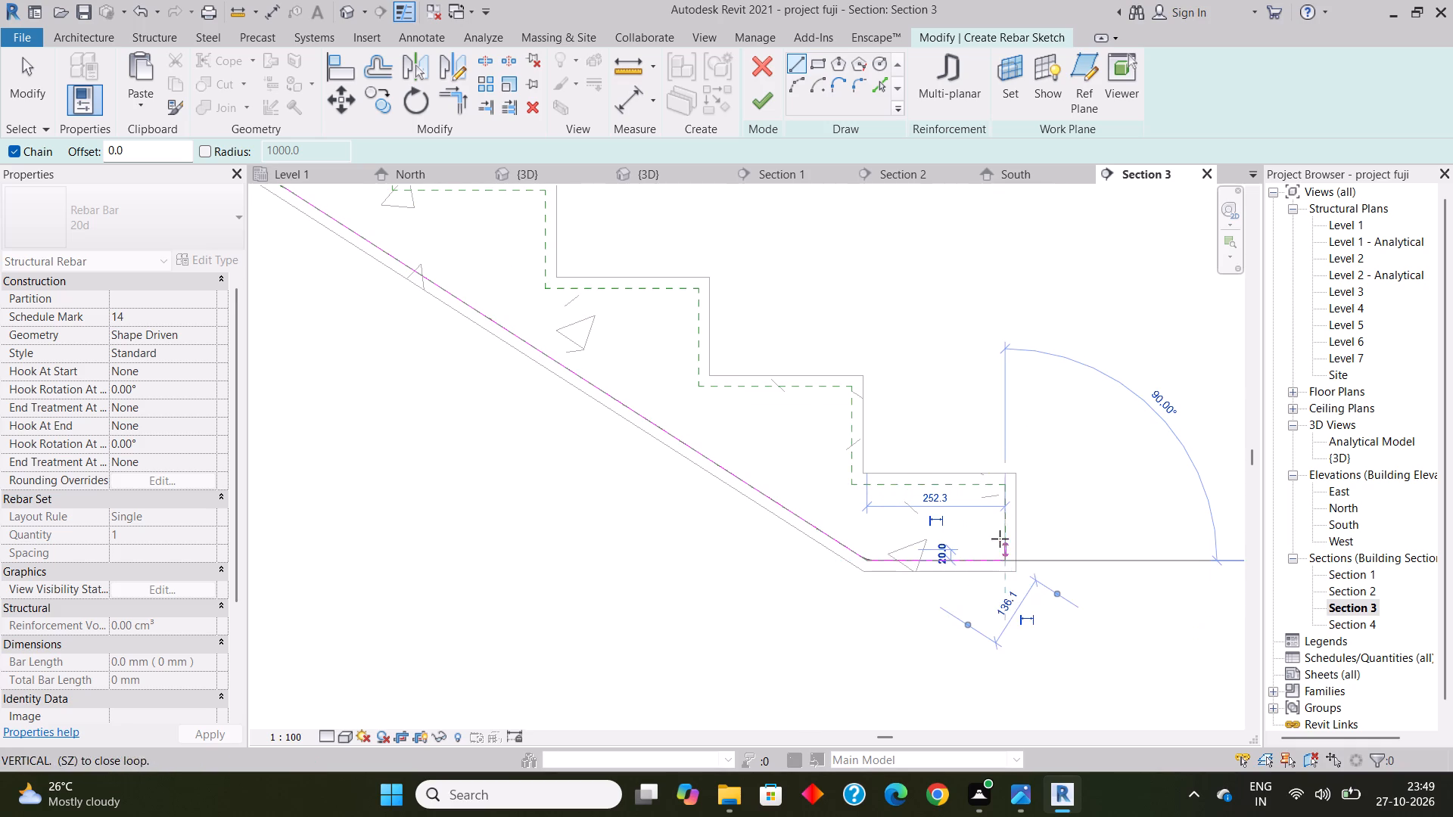
{"action": "left_click", "coordinate": [1004, 487]}
{"action": "key", "text": "Escape"}
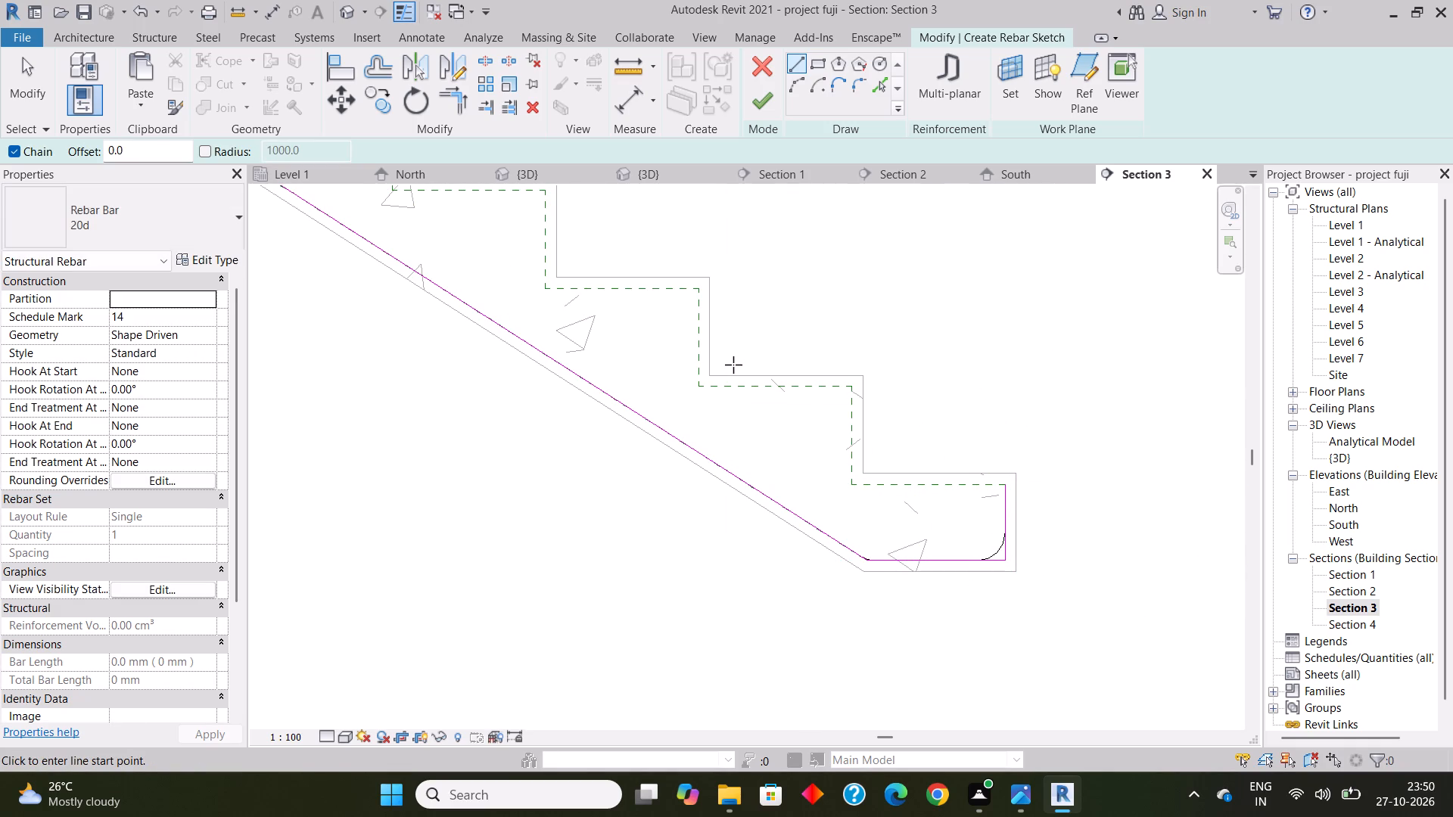
{"action": "left_click", "coordinate": [763, 106]}
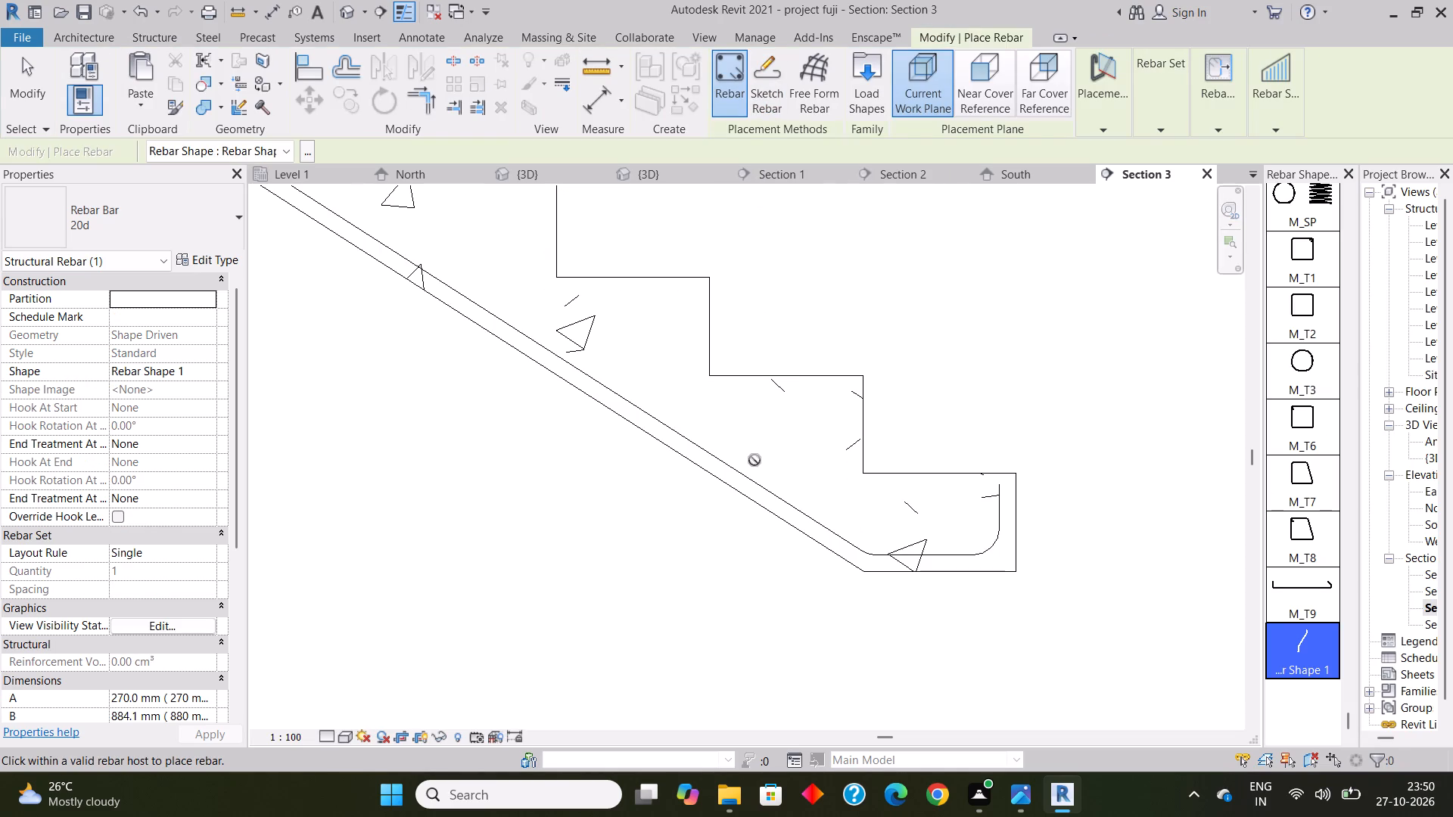
Start a second 20d rebar sketch hosted by the stair, drawing about 213 mm up the landing's outer cover to its top corner.
{"action": "scroll", "coordinate": [755, 581], "scroll_direction": "down", "scroll_amount": 2}
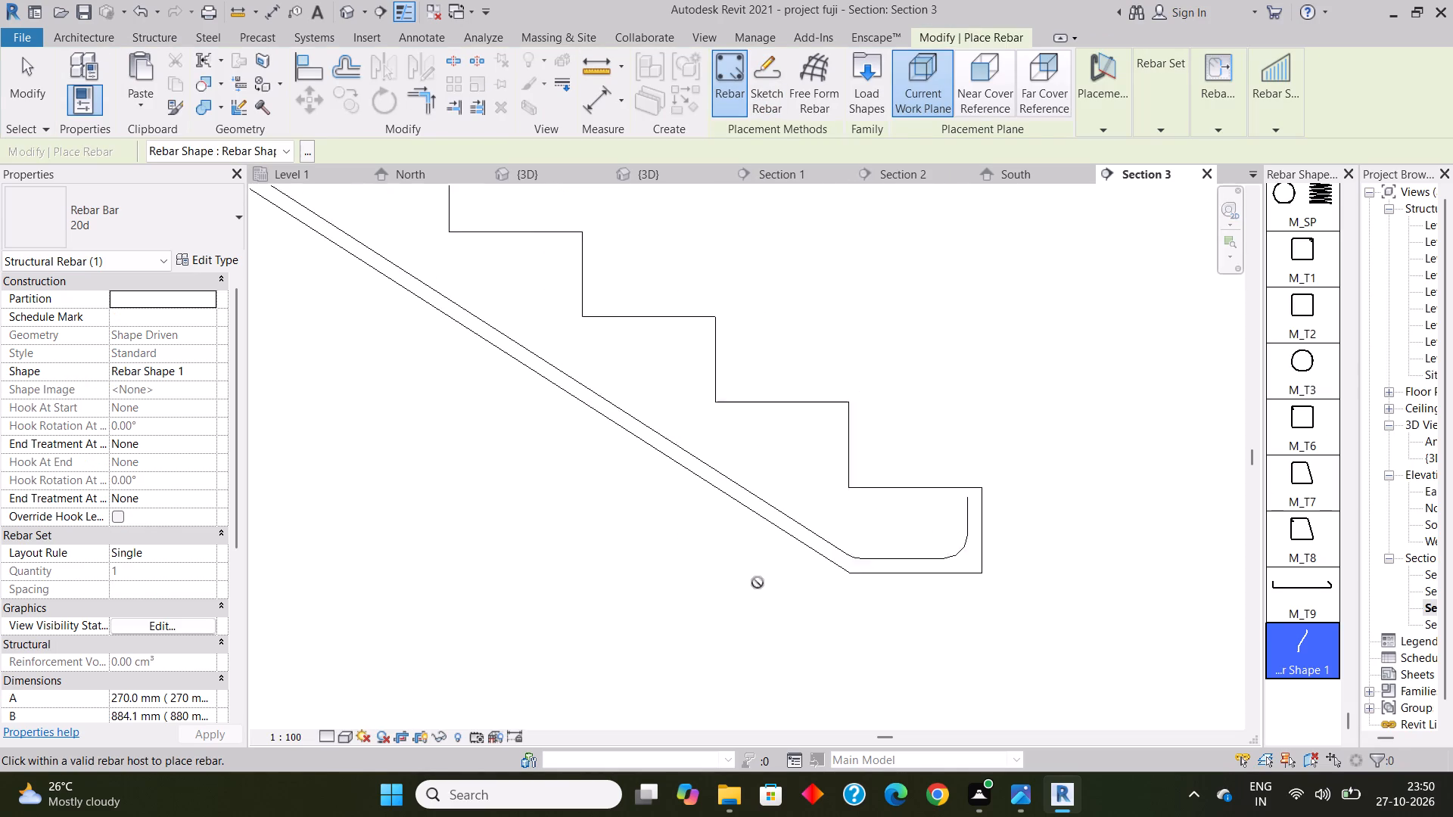
{"action": "scroll", "coordinate": [758, 582], "scroll_direction": "down", "scroll_amount": 6}
{"action": "middle_click_drag", "start_coordinate": [437, 462], "coordinate": [646, 512]}
{"action": "scroll", "coordinate": [506, 345], "scroll_direction": "up", "scroll_amount": 5}
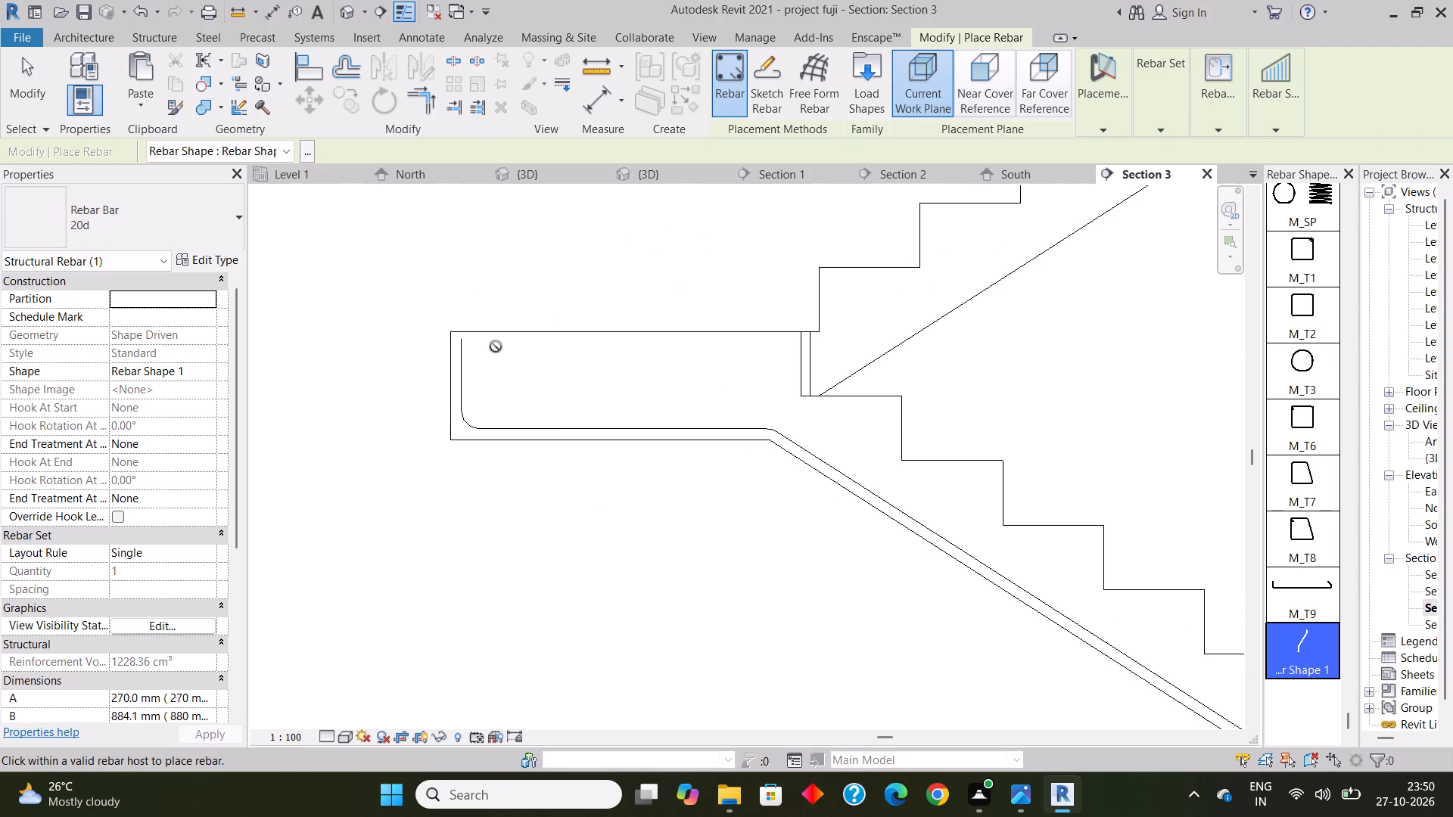
{"action": "scroll", "coordinate": [490, 335], "scroll_direction": "up", "scroll_amount": 2}
{"action": "left_click", "coordinate": [769, 61]}
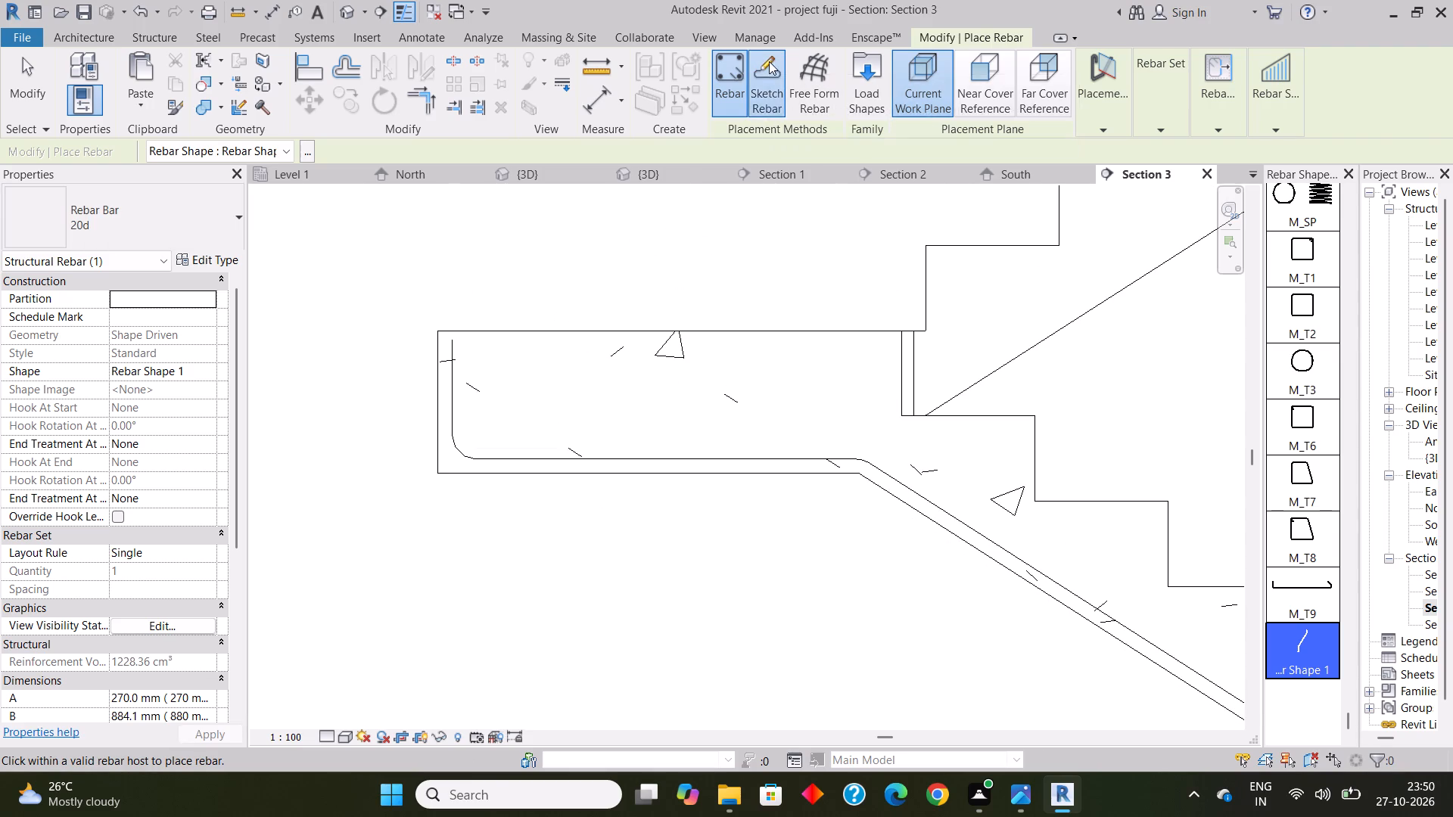
{"action": "left_click", "coordinate": [620, 336]}
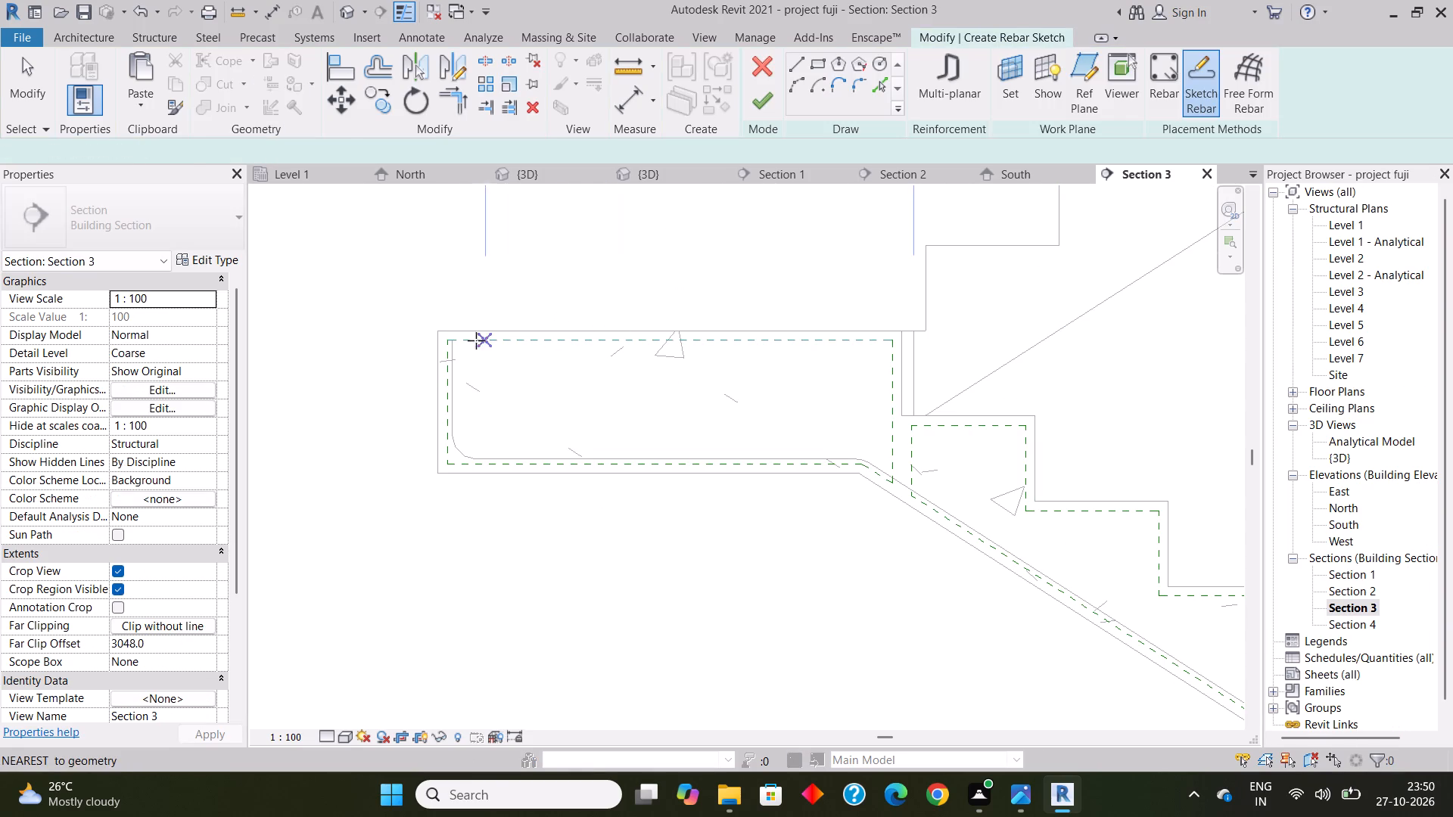
{"action": "scroll", "coordinate": [450, 340], "scroll_direction": "up", "scroll_amount": 6}
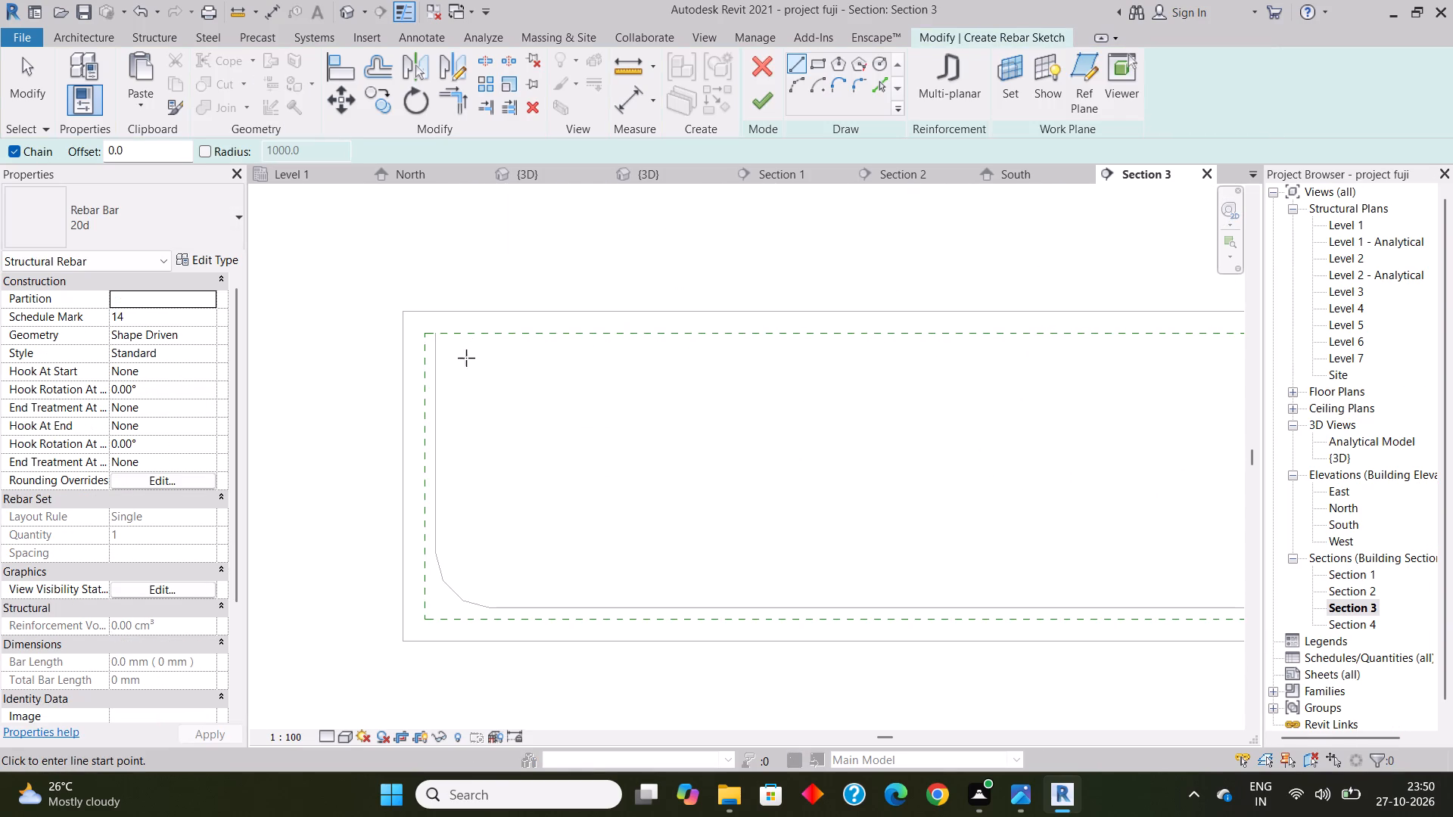
{"action": "left_click", "coordinate": [427, 567]}
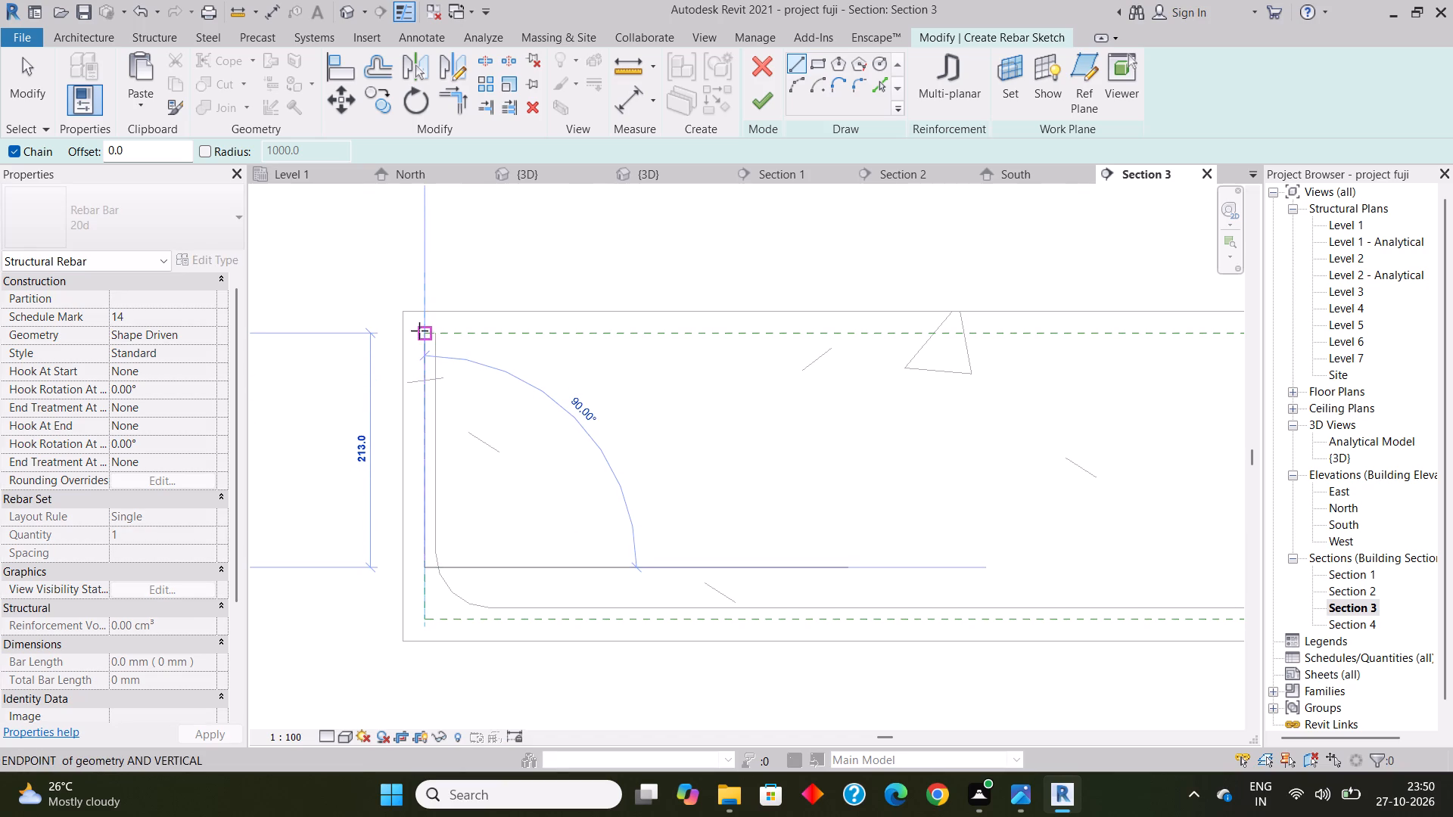
{"action": "left_click", "coordinate": [421, 330]}
Run the rebar across the landing's top cover, down about 179 mm, about 998 mm down the slope to the third riser's inner cover corner, and finish.
{"action": "scroll", "coordinate": [422, 332], "scroll_direction": "down", "scroll_amount": 6}
{"action": "middle_click_drag", "start_coordinate": [746, 354], "coordinate": [557, 334]}
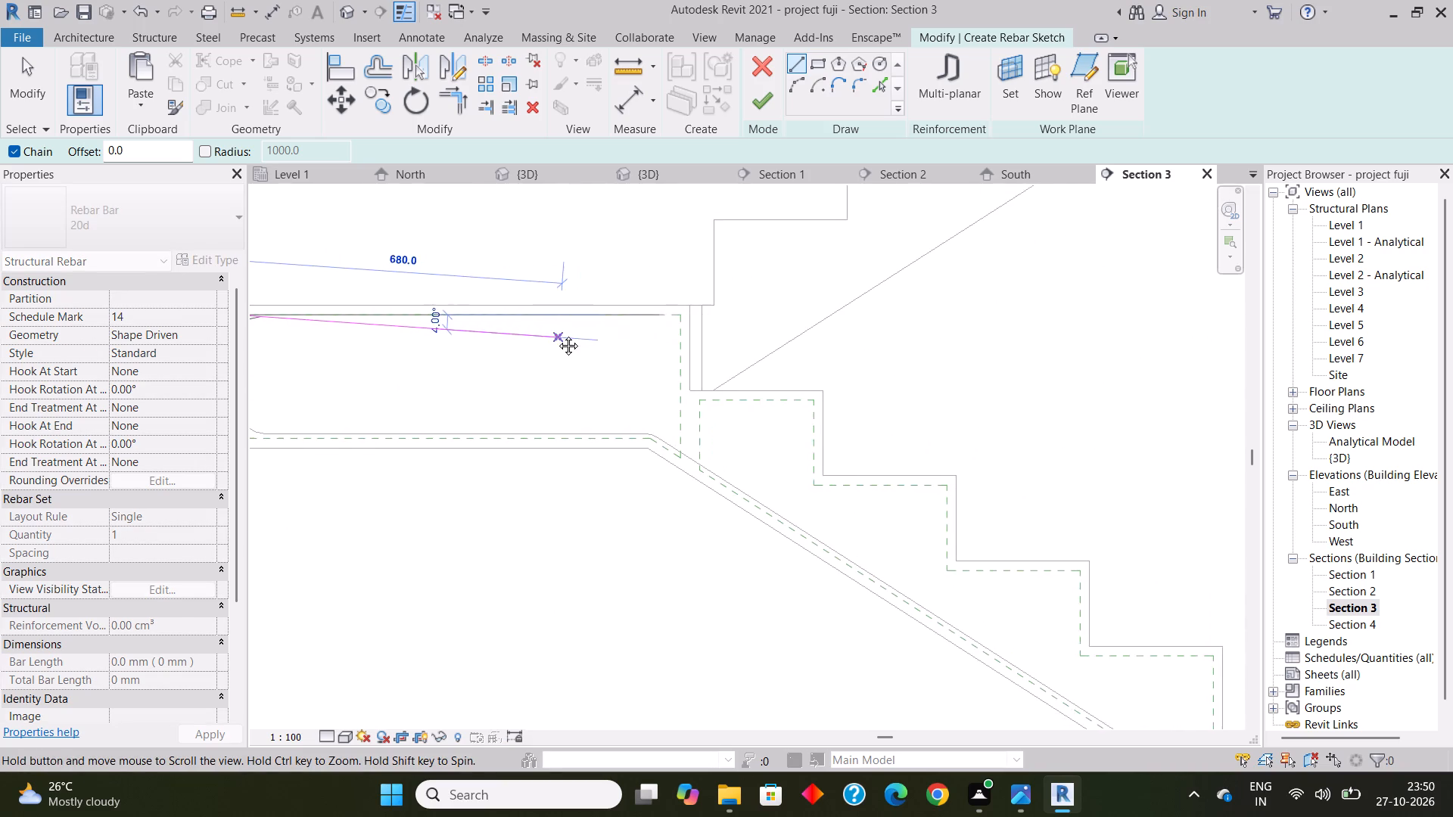
{"action": "middle_click_drag", "start_coordinate": [557, 334], "coordinate": [565, 332]}
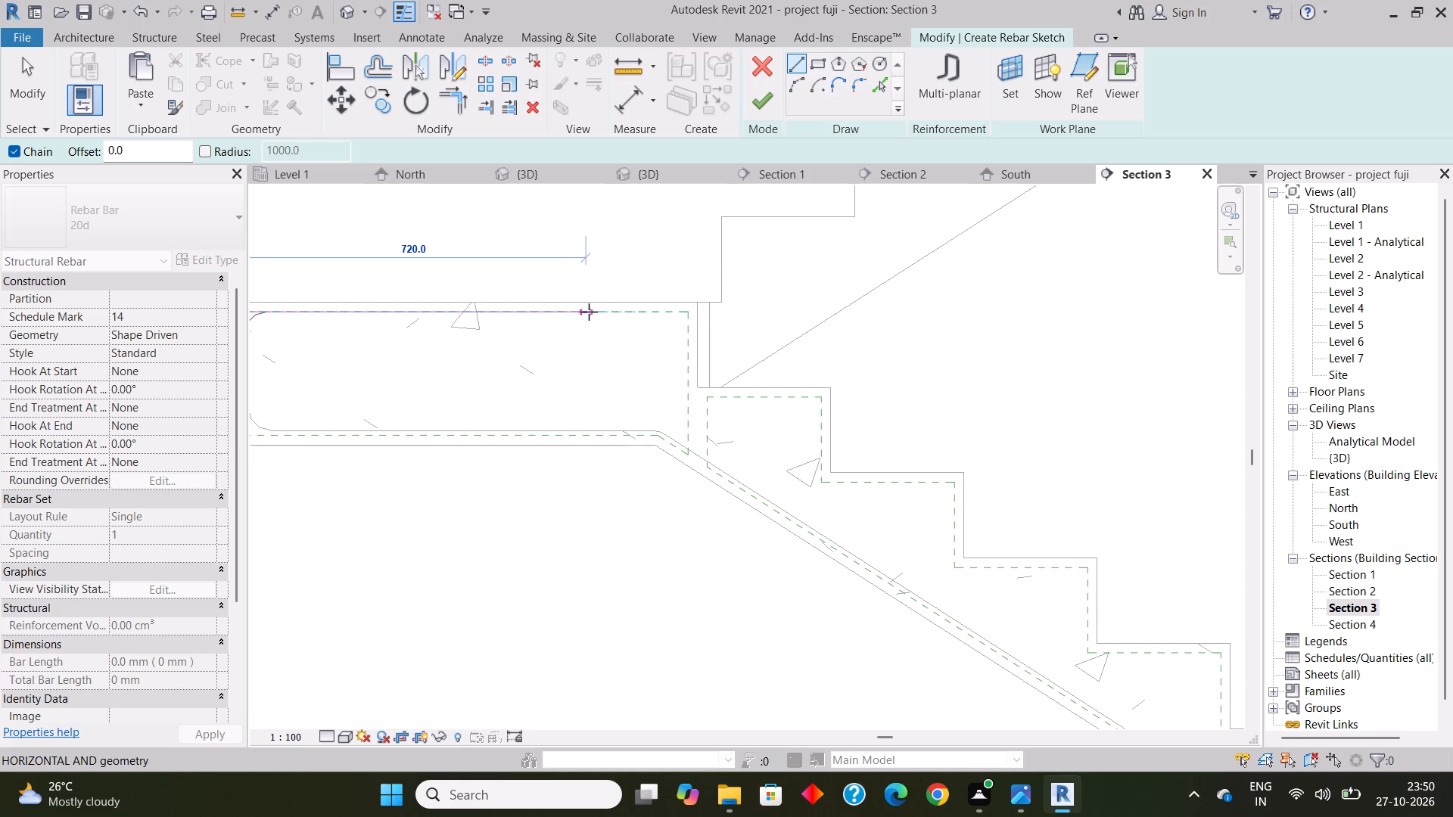
{"action": "left_click", "coordinate": [692, 311]}
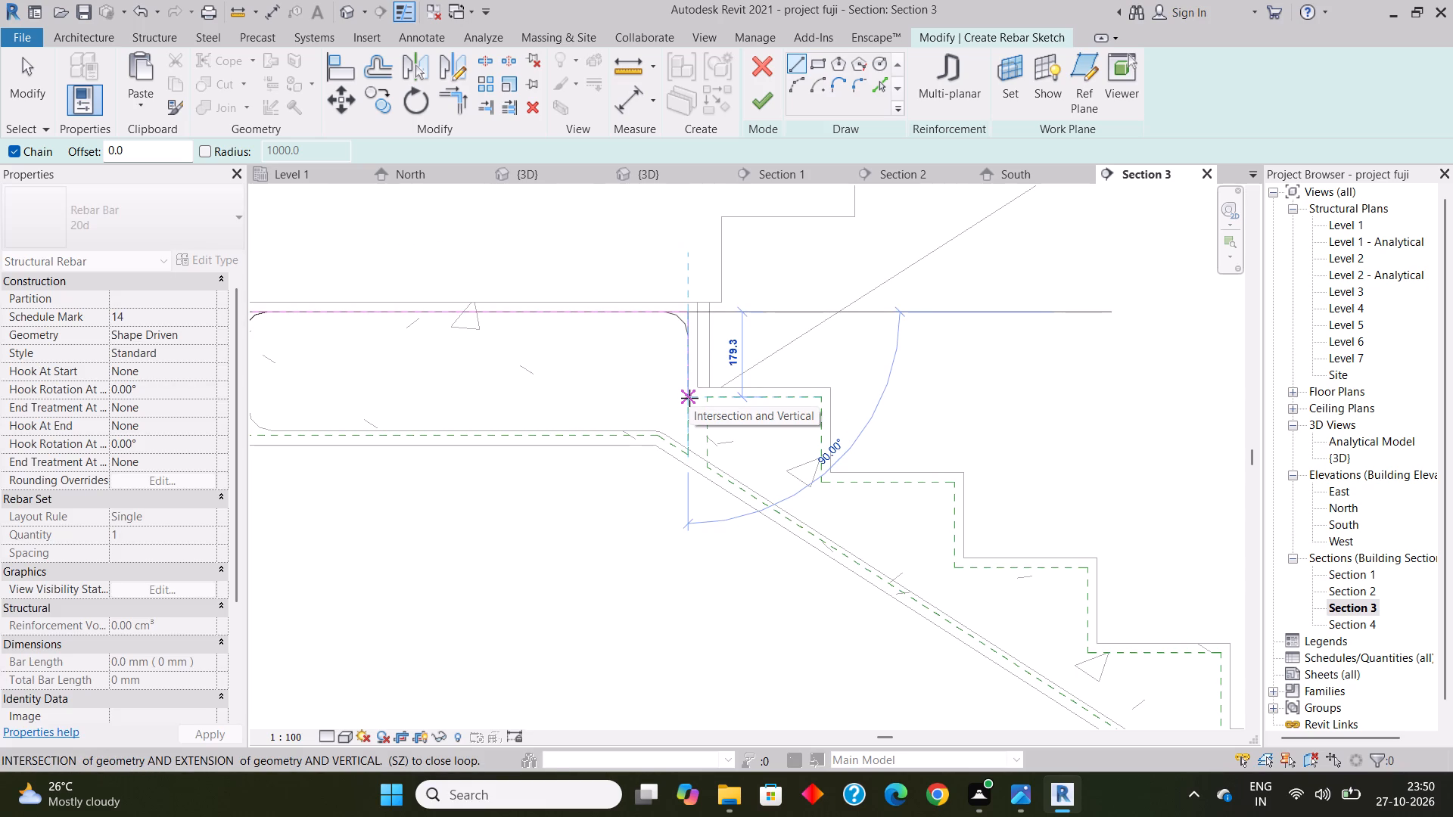
{"action": "left_click", "coordinate": [689, 398]}
{"action": "scroll", "coordinate": [691, 399], "scroll_direction": "down", "scroll_amount": 3}
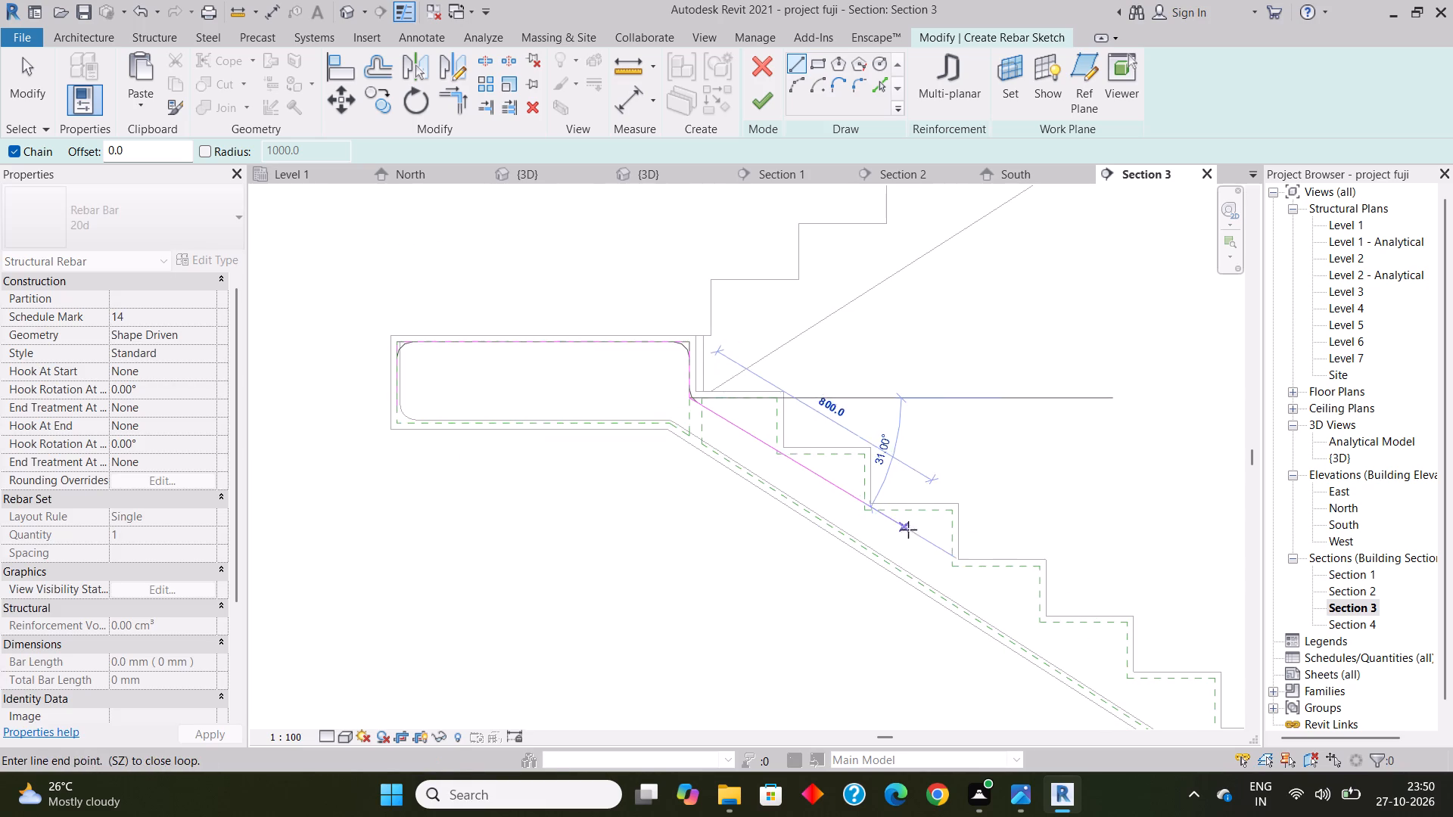
{"action": "middle_click_drag", "start_coordinate": [906, 529], "coordinate": [779, 446]}
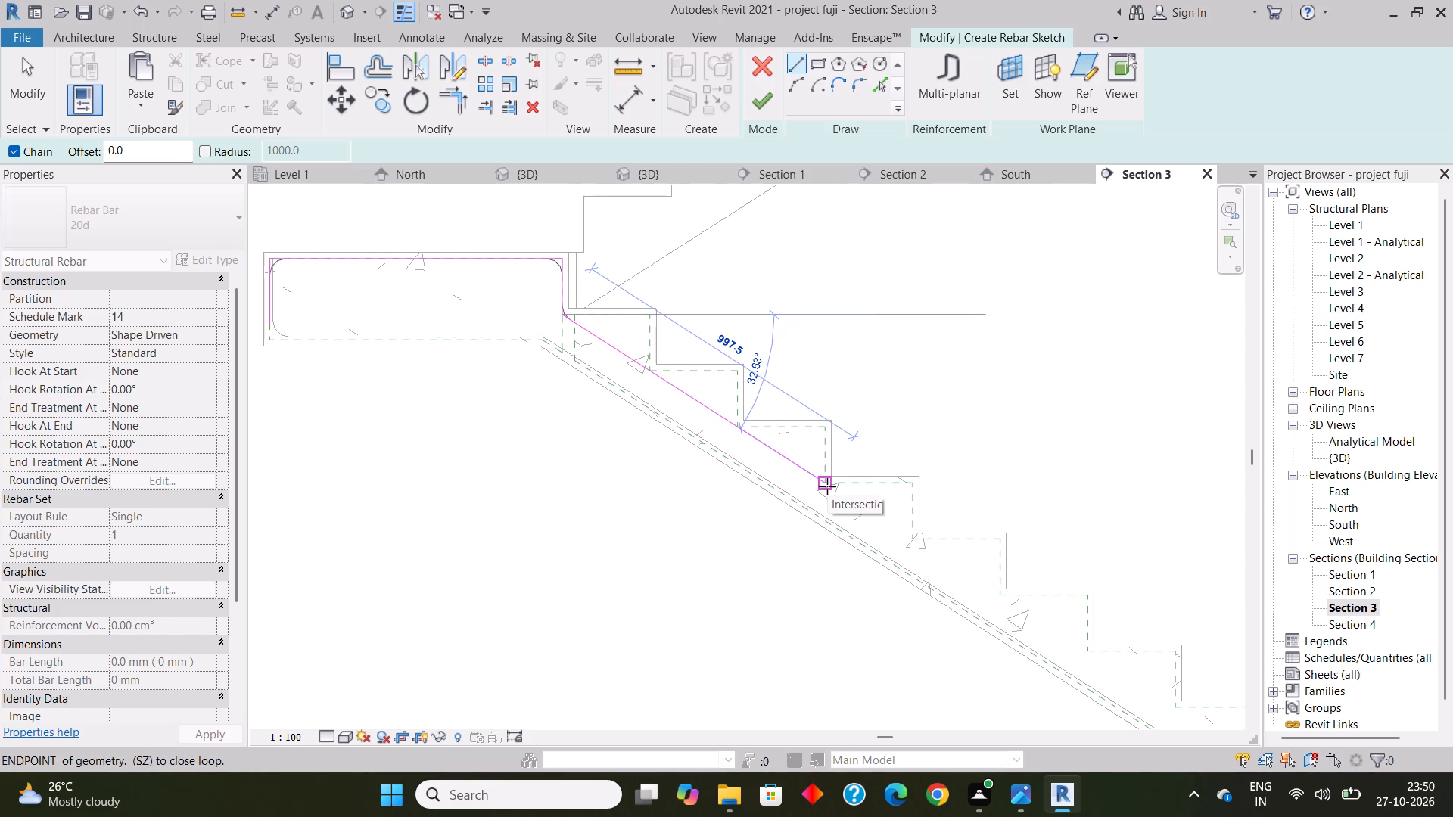
{"action": "left_click", "coordinate": [827, 486]}
{"action": "key", "text": "Escape"}
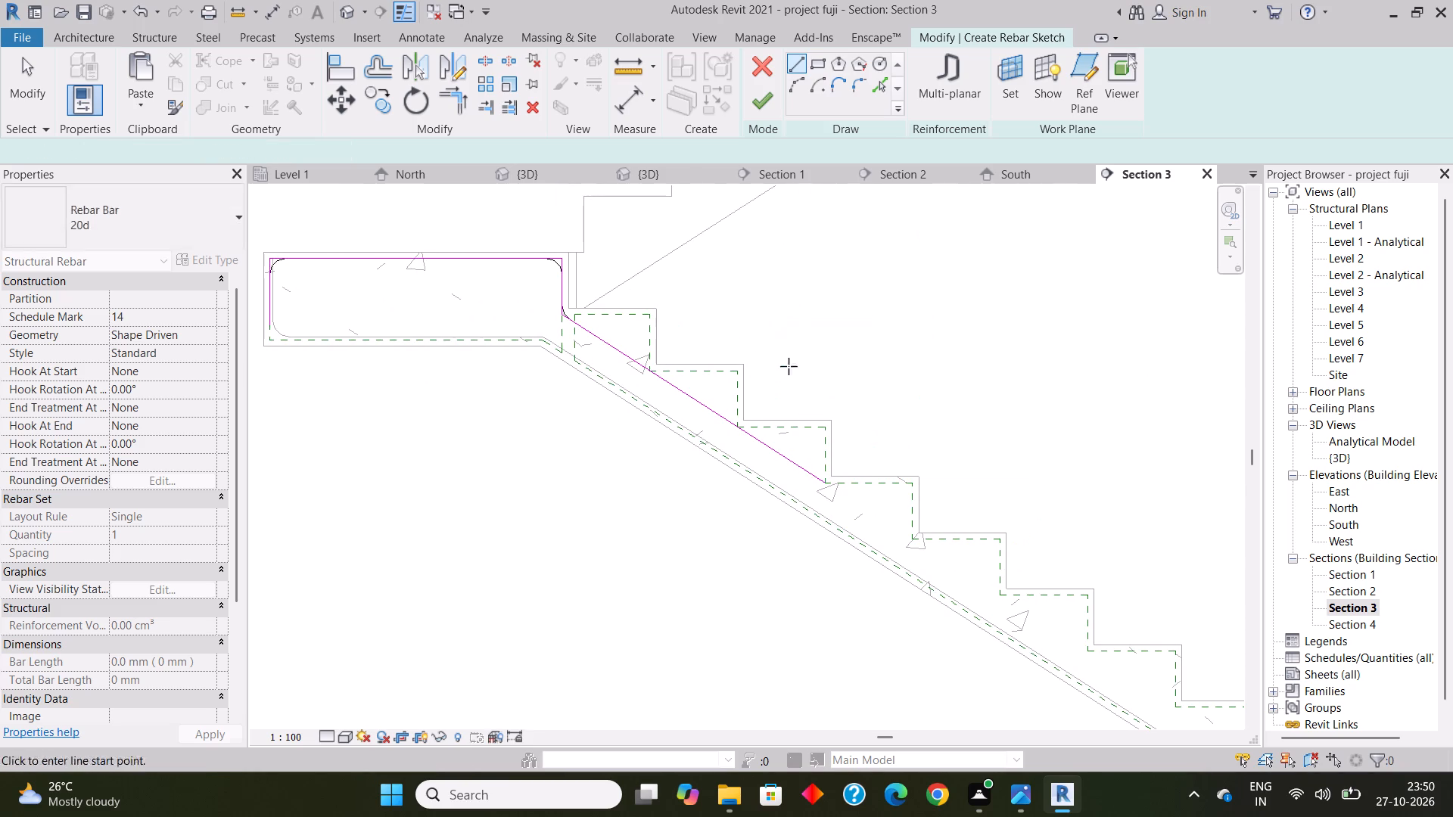
{"action": "left_click", "coordinate": [761, 103]}
Sketch another stair-hosted 20d rebar at the lower flight's base, about 139 mm up the end cover and 280 mm along the bottom tread's cover.
{"action": "scroll", "coordinate": [624, 540], "scroll_direction": "down", "scroll_amount": 3}
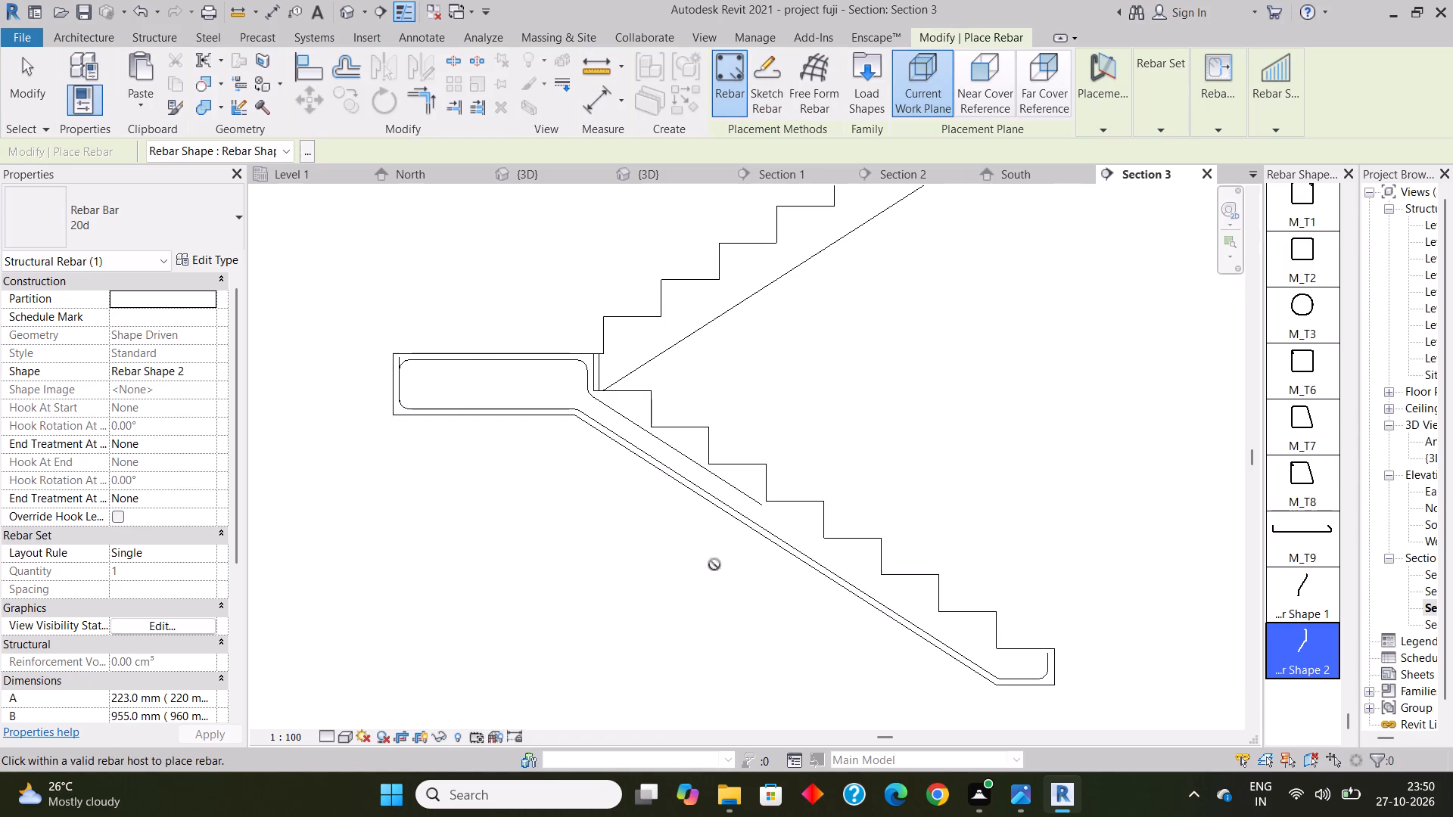
{"action": "scroll", "coordinate": [776, 576], "scroll_direction": "down", "scroll_amount": 1}
{"action": "middle_click_drag", "start_coordinate": [774, 575], "coordinate": [686, 502]}
{"action": "scroll", "coordinate": [801, 548], "scroll_direction": "up", "scroll_amount": 3}
{"action": "scroll", "coordinate": [913, 617], "scroll_direction": "up", "scroll_amount": 2}
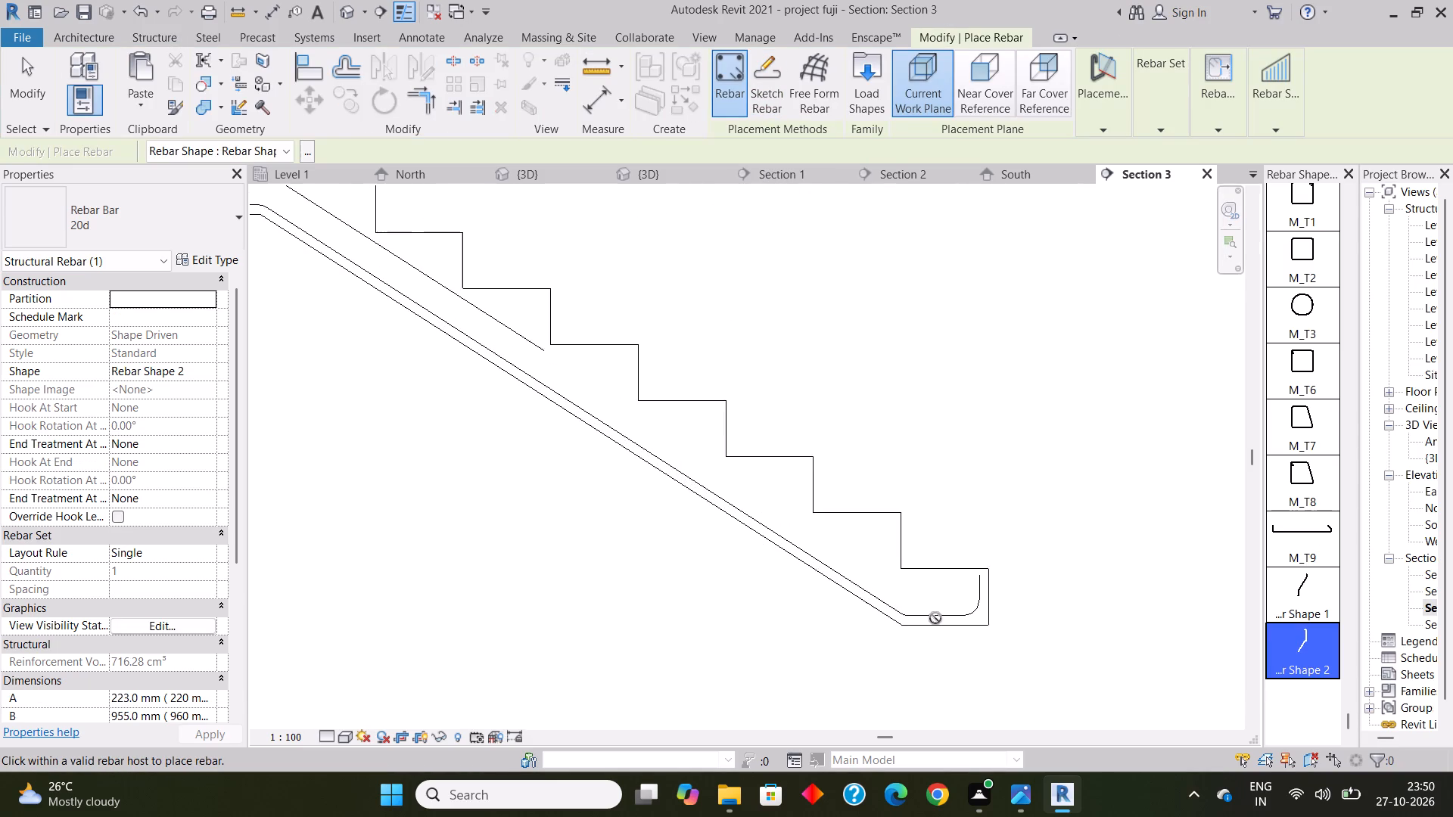
{"action": "scroll", "coordinate": [969, 610], "scroll_direction": "up", "scroll_amount": 1}
{"action": "left_click", "coordinate": [770, 83]}
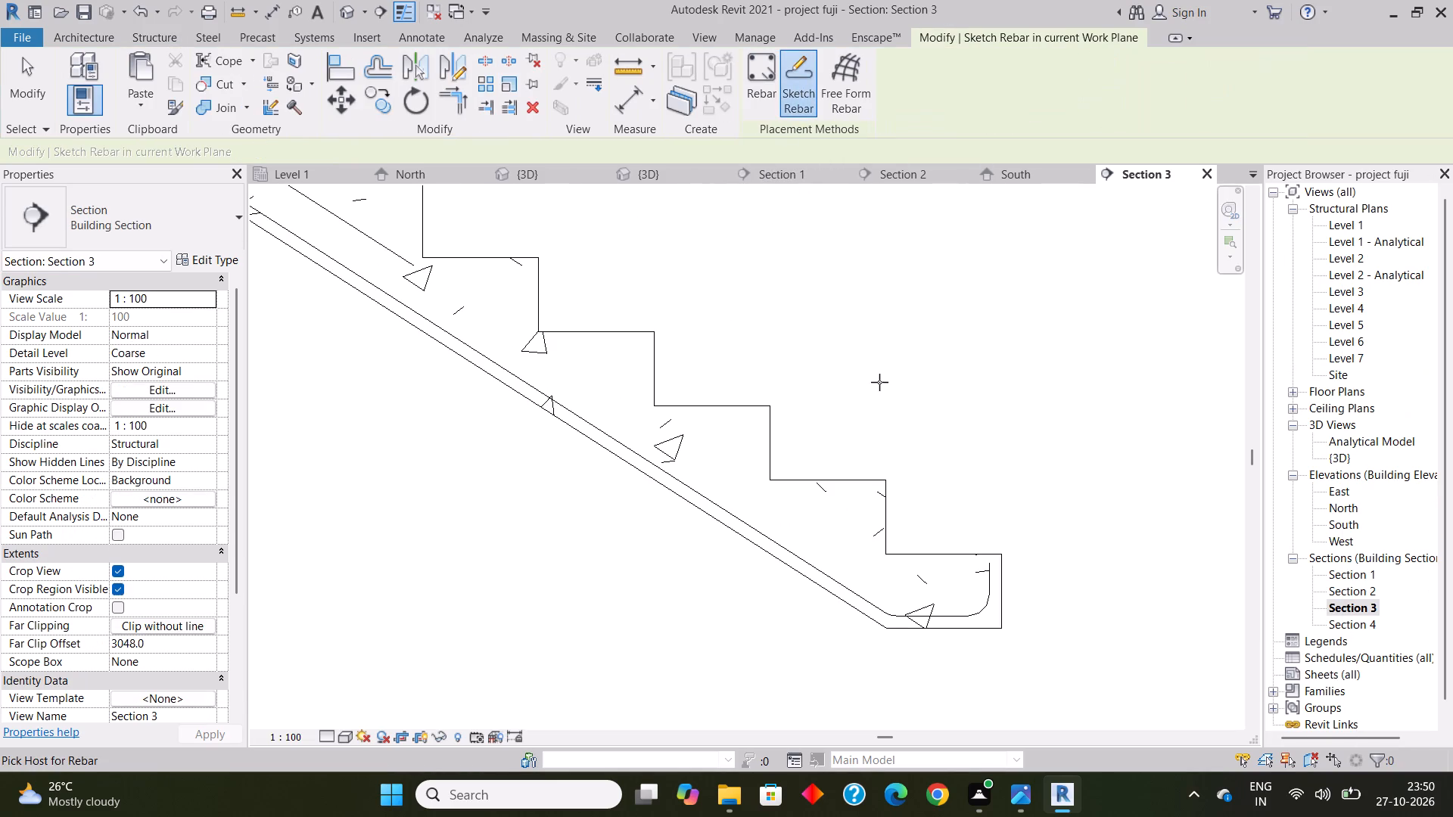
{"action": "left_click", "coordinate": [958, 556]}
{"action": "scroll", "coordinate": [1003, 619], "scroll_direction": "up", "scroll_amount": 2}
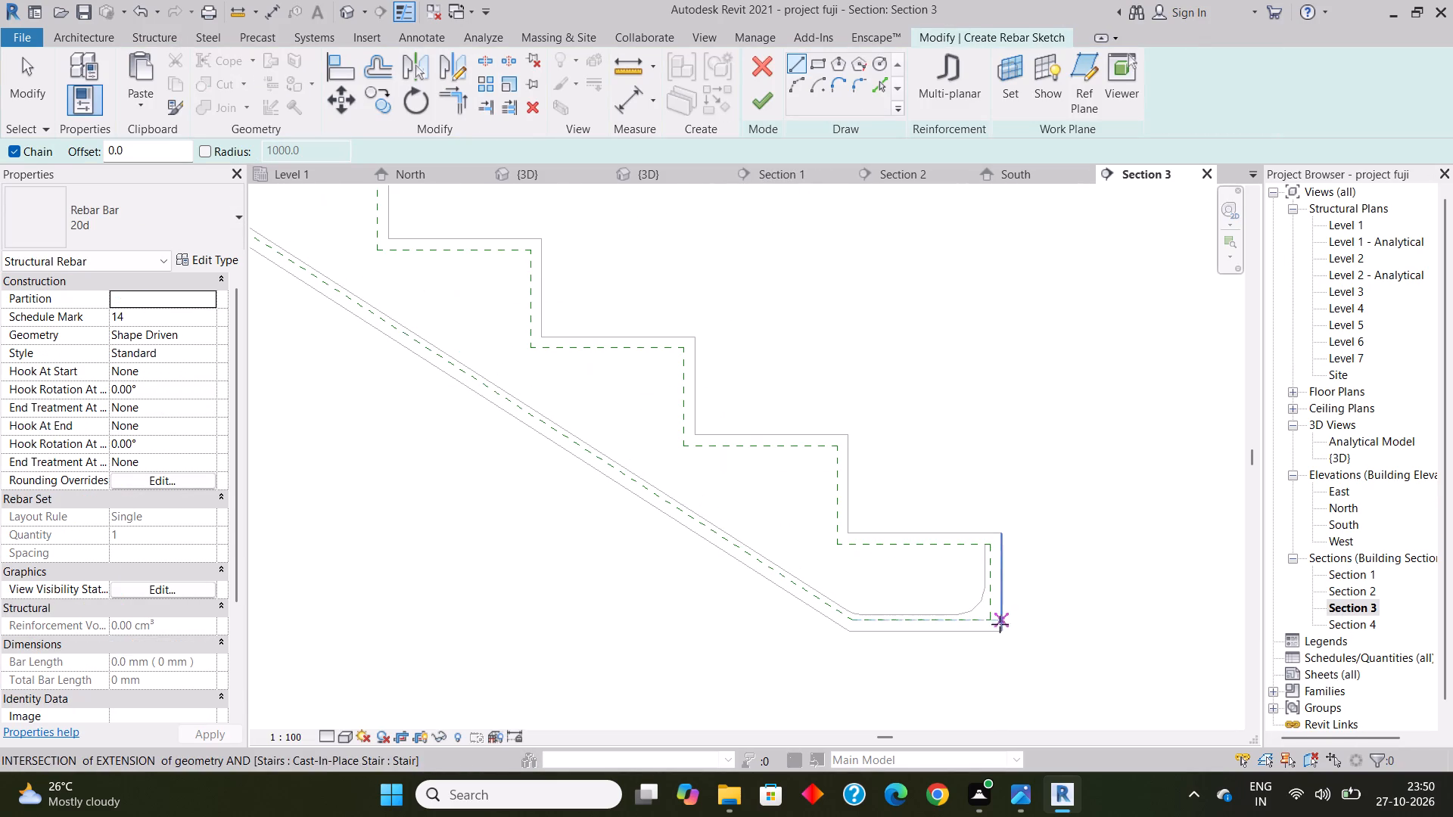
{"action": "left_click", "coordinate": [994, 627]}
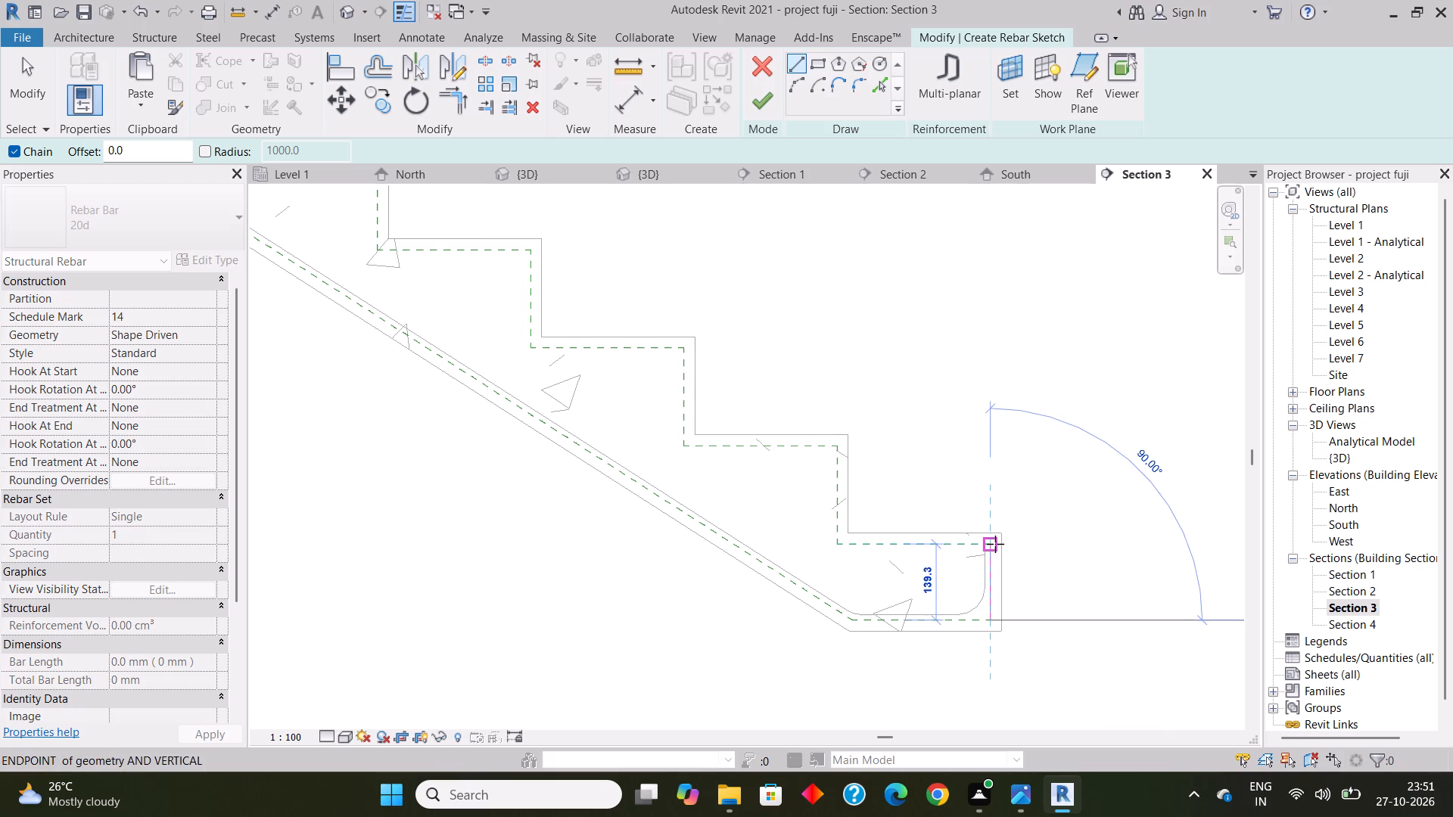
{"action": "left_click", "coordinate": [995, 544]}
{"action": "left_click", "coordinate": [838, 545]}
Continue the rebar about 998 mm up the flight to the inner cover corner three steps higher, and finish the sketch.
{"action": "scroll", "coordinate": [841, 543], "scroll_direction": "down", "scroll_amount": 1}
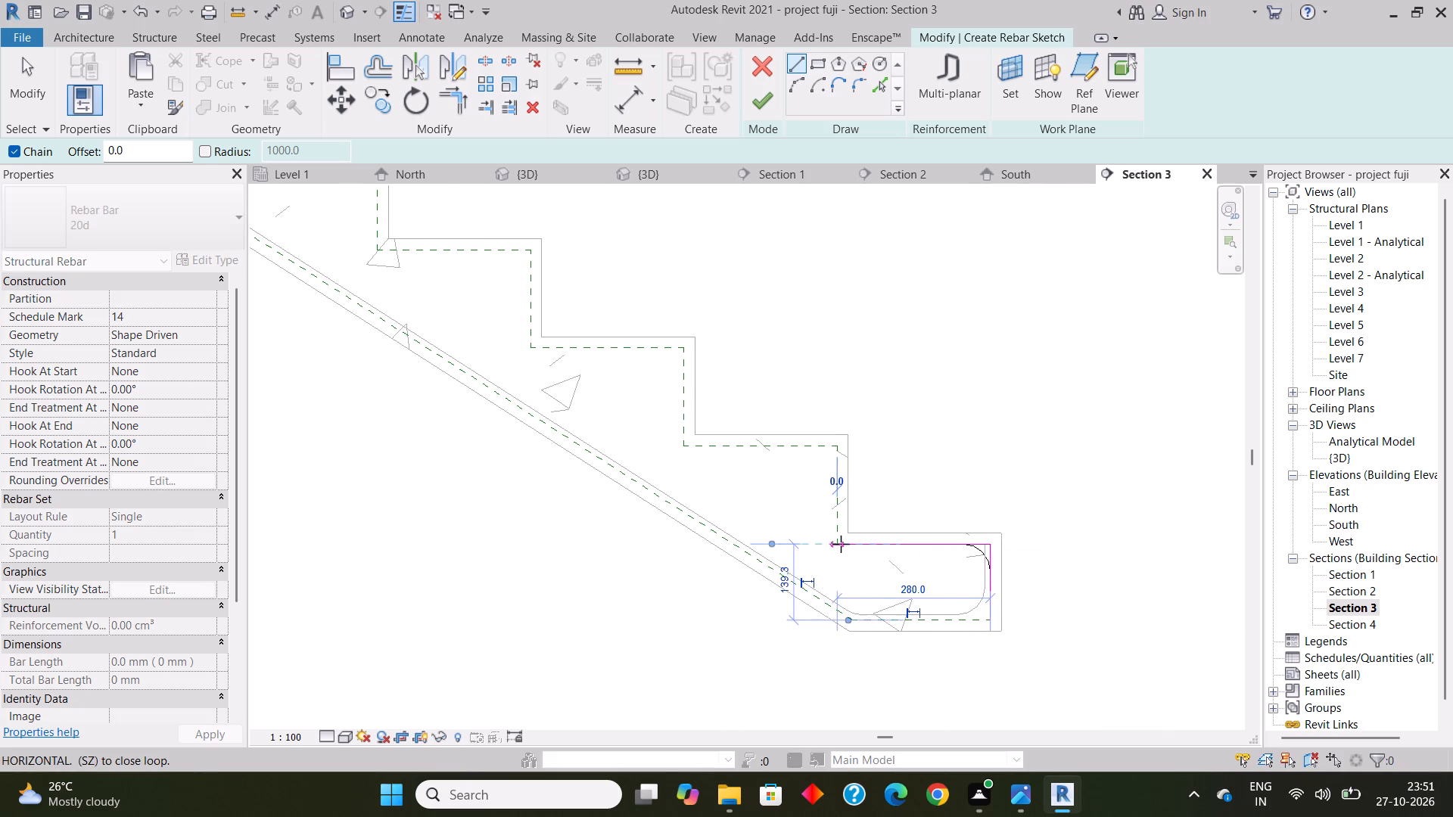
{"action": "scroll", "coordinate": [841, 544], "scroll_direction": "down", "scroll_amount": 2}
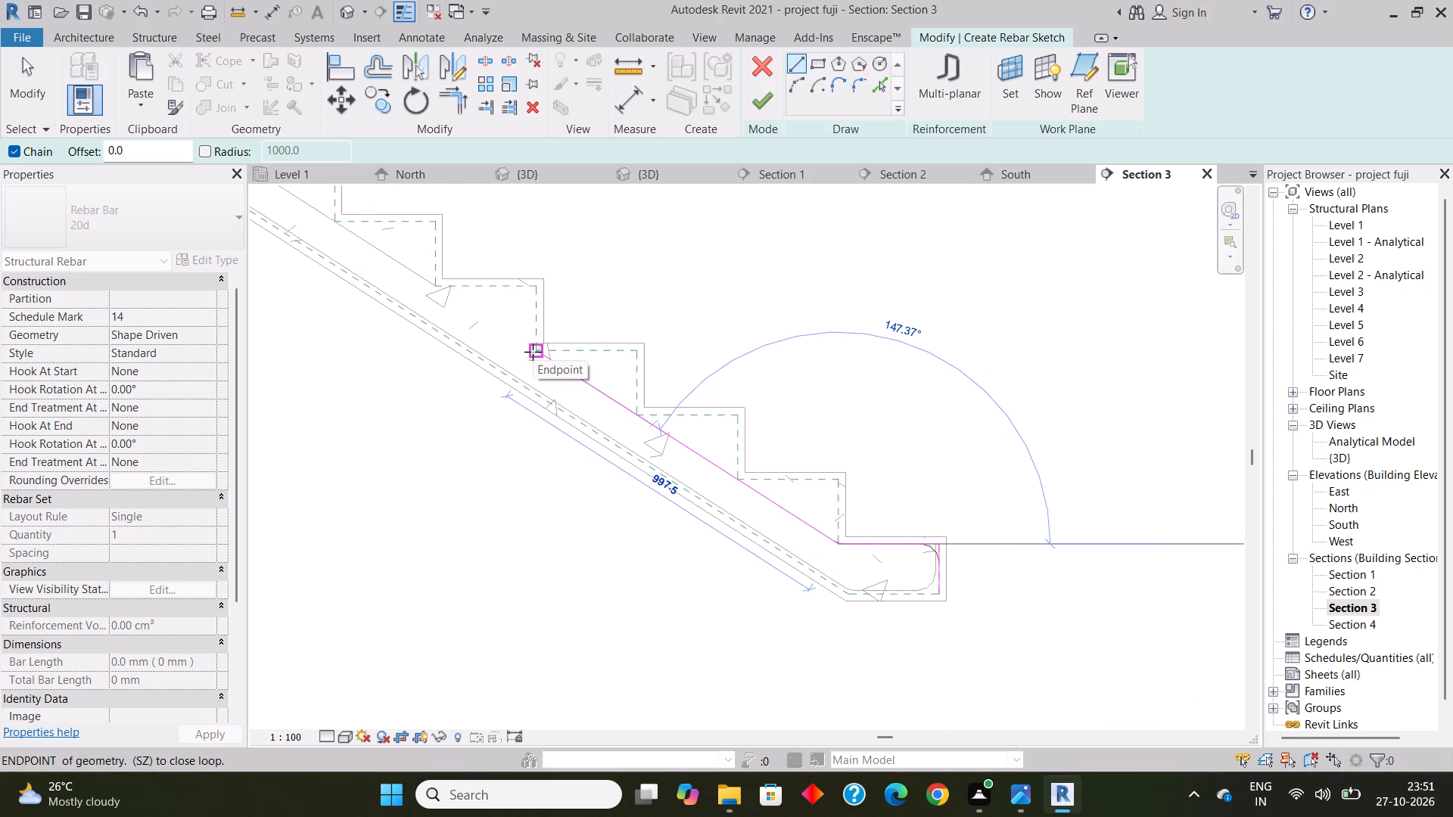
{"action": "left_click", "coordinate": [533, 352]}
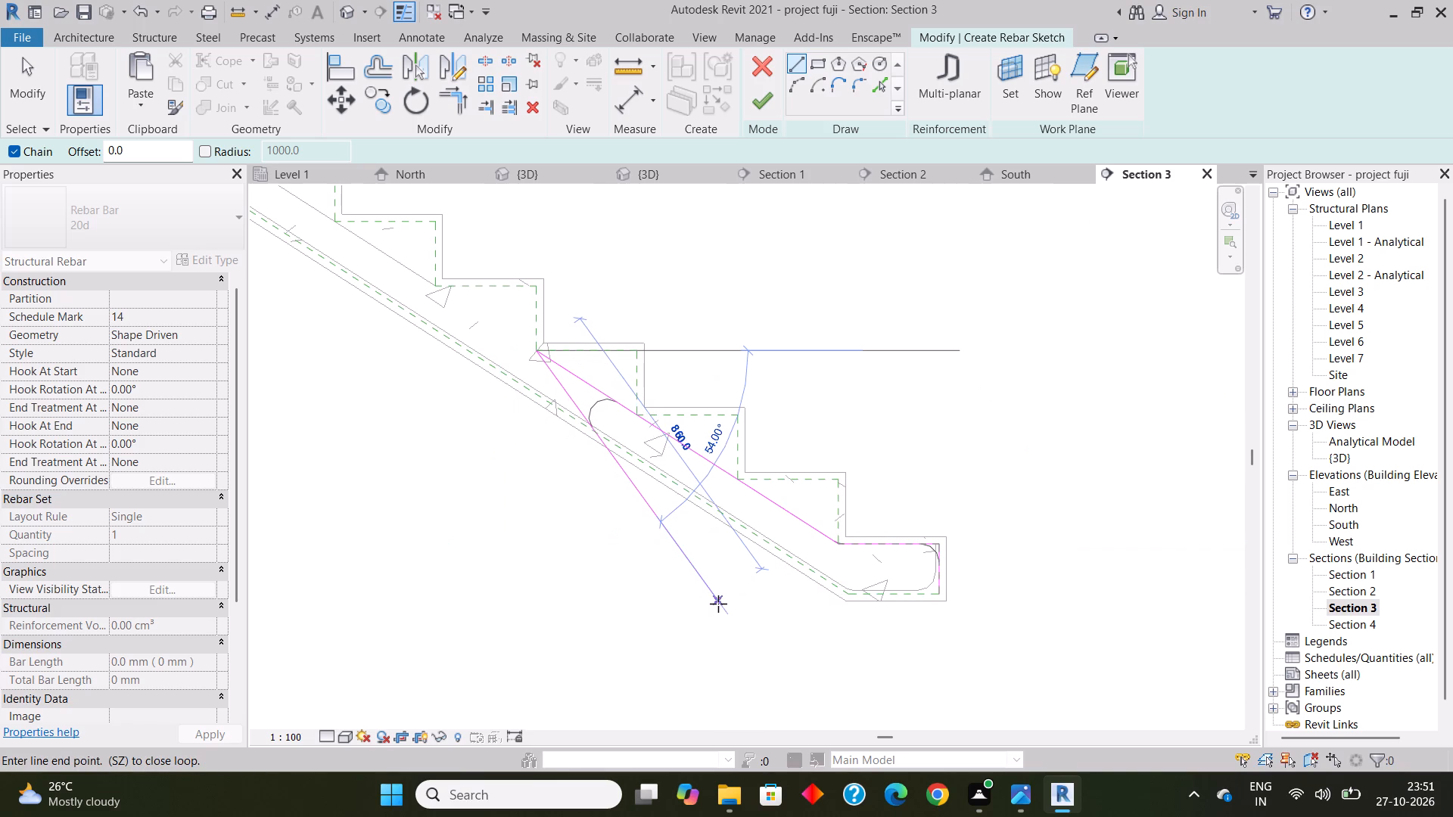
{"action": "key", "text": "Escape"}
{"action": "scroll", "coordinate": [641, 564], "scroll_direction": "down", "scroll_amount": 3}
{"action": "middle_click_drag", "start_coordinate": [641, 562], "coordinate": [779, 617]}
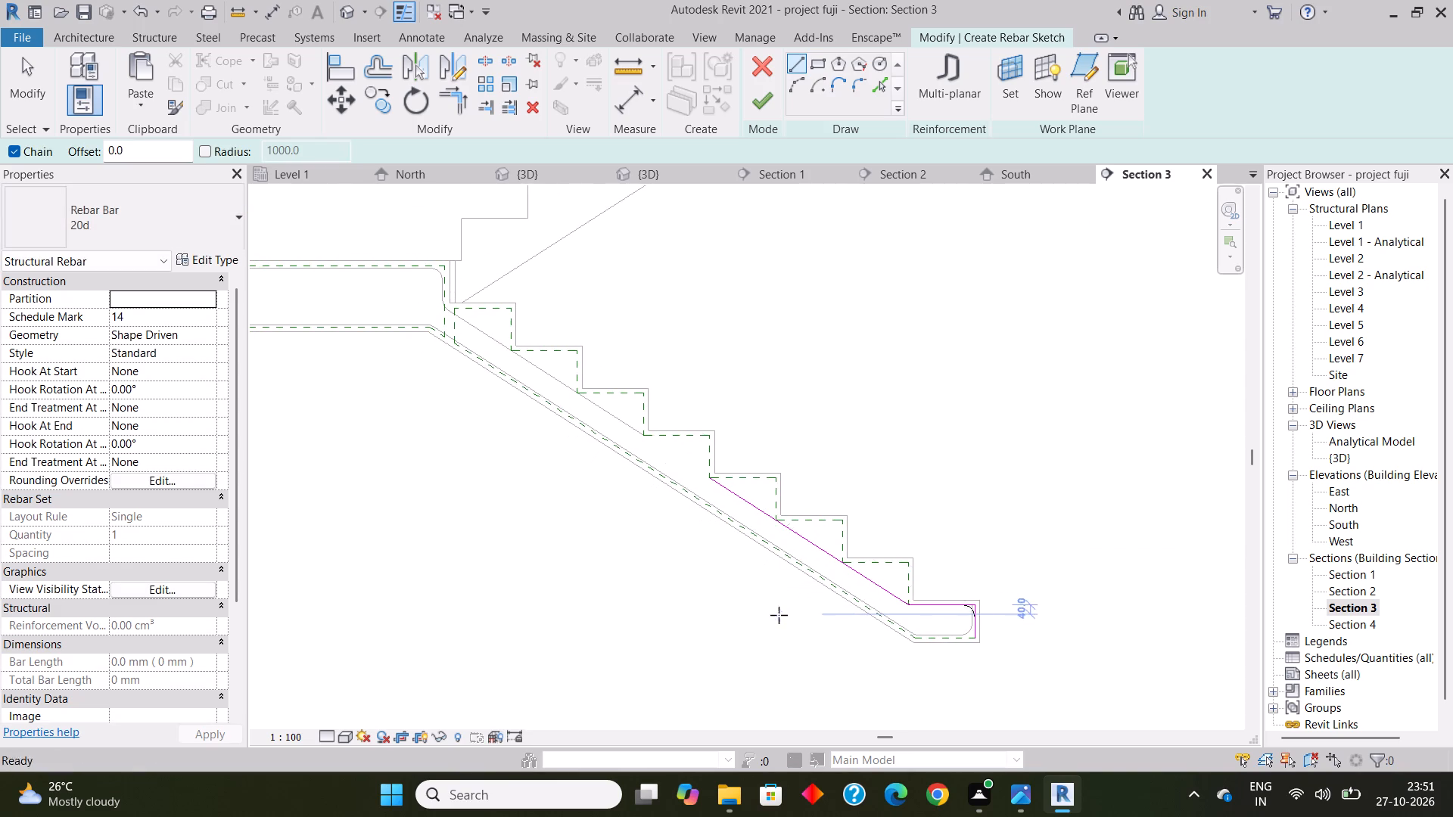
{"action": "left_click", "coordinate": [765, 101]}
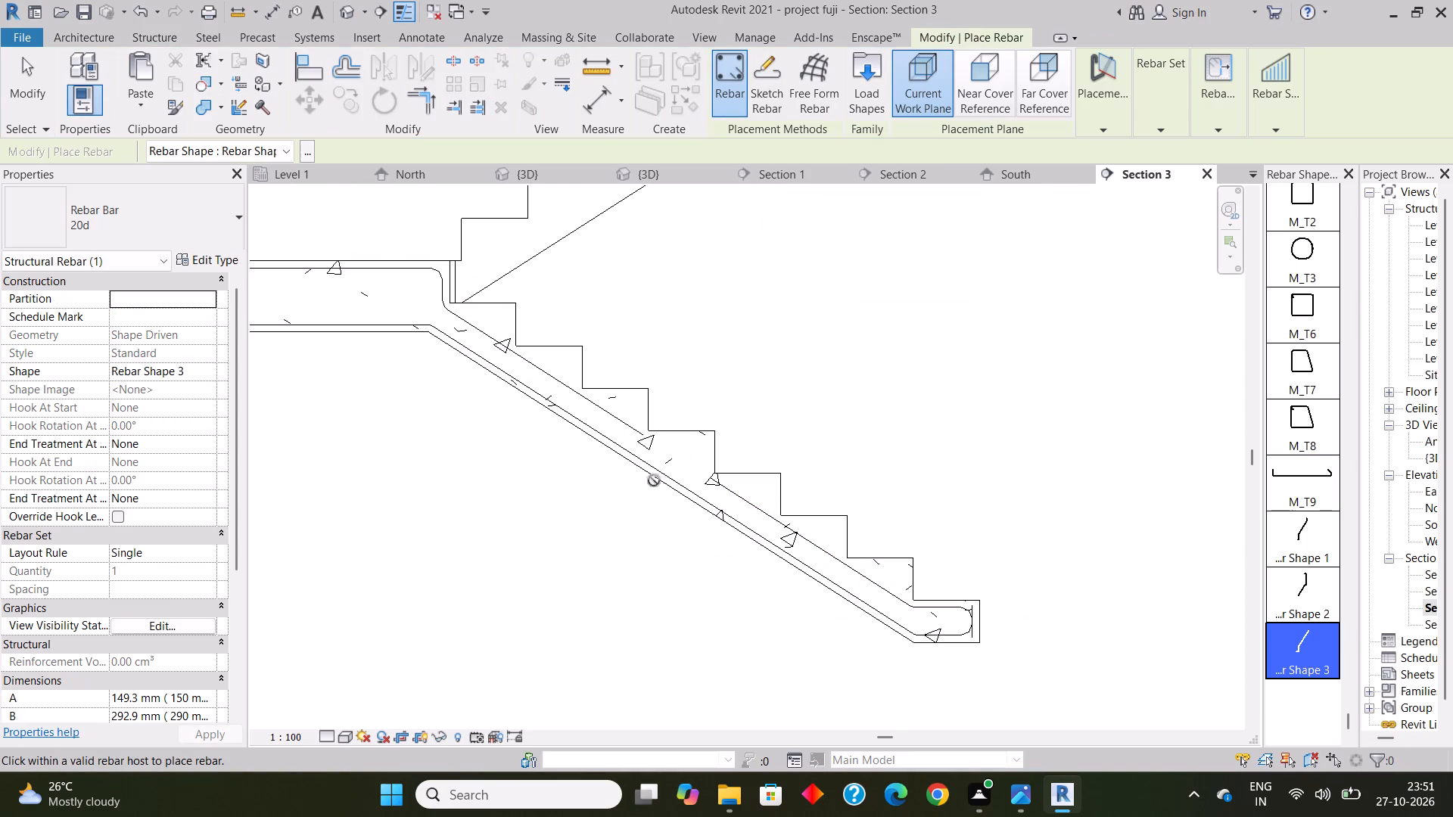
Using rebar shape M_00, place 20d straight cross bars mid-flight, one against the underside bar and one against the upper sloped bar.
{"action": "left_click", "coordinate": [768, 61]}
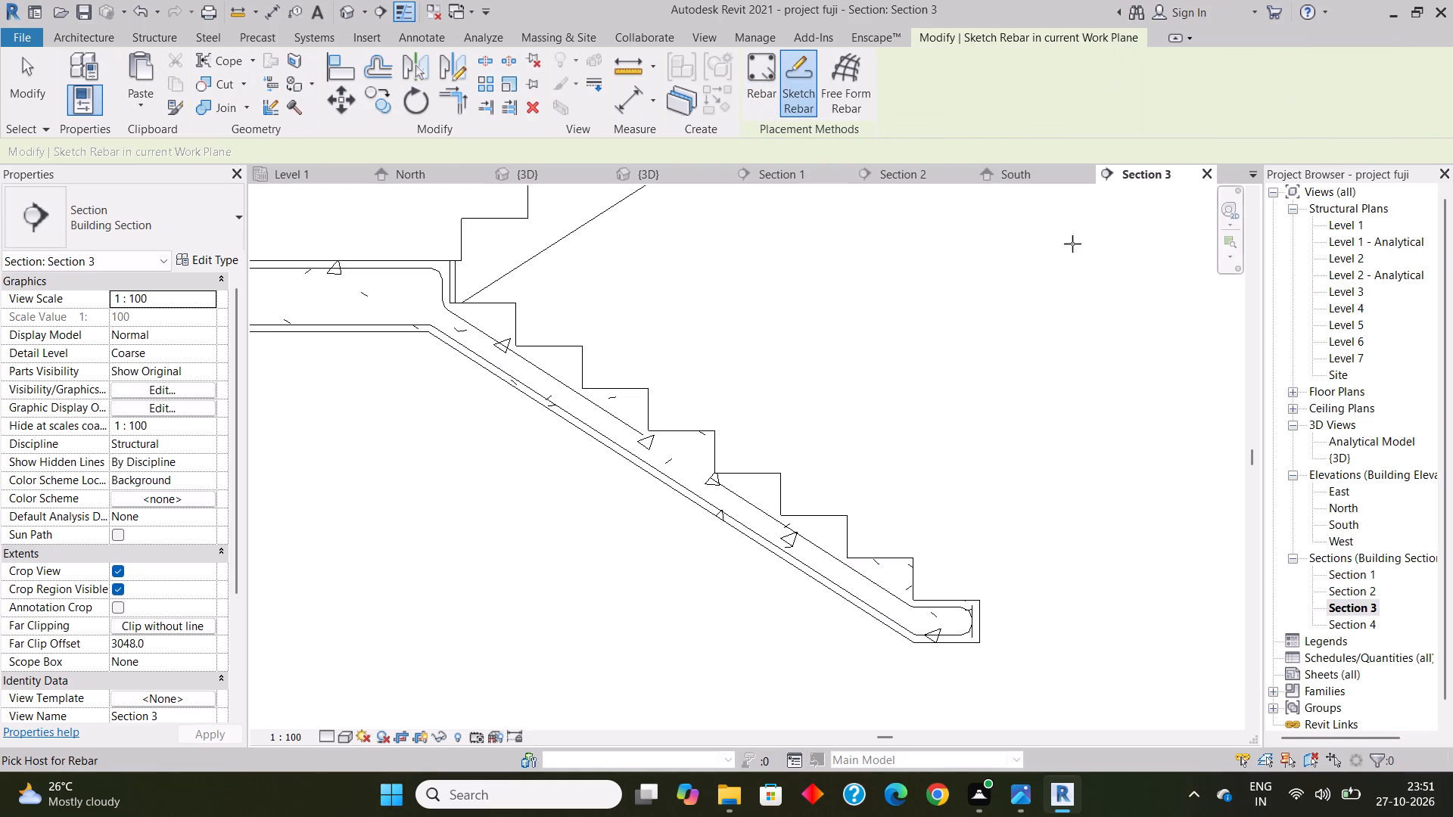
{"action": "left_click", "coordinate": [761, 70]}
{"action": "scroll", "coordinate": [1300, 306], "scroll_direction": "up", "scroll_amount": 2}
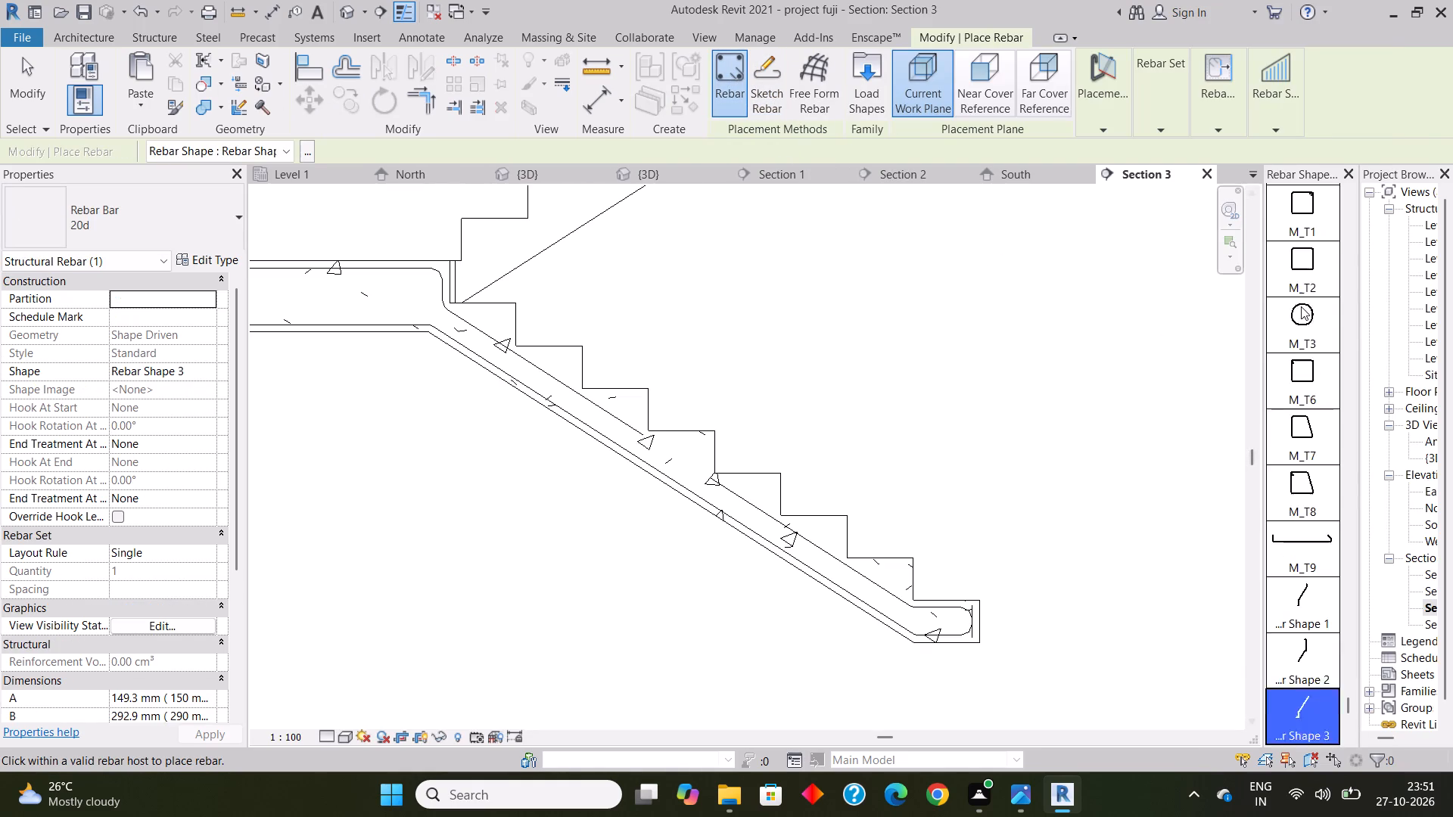
{"action": "scroll", "coordinate": [1301, 306], "scroll_direction": "up", "scroll_amount": 19}
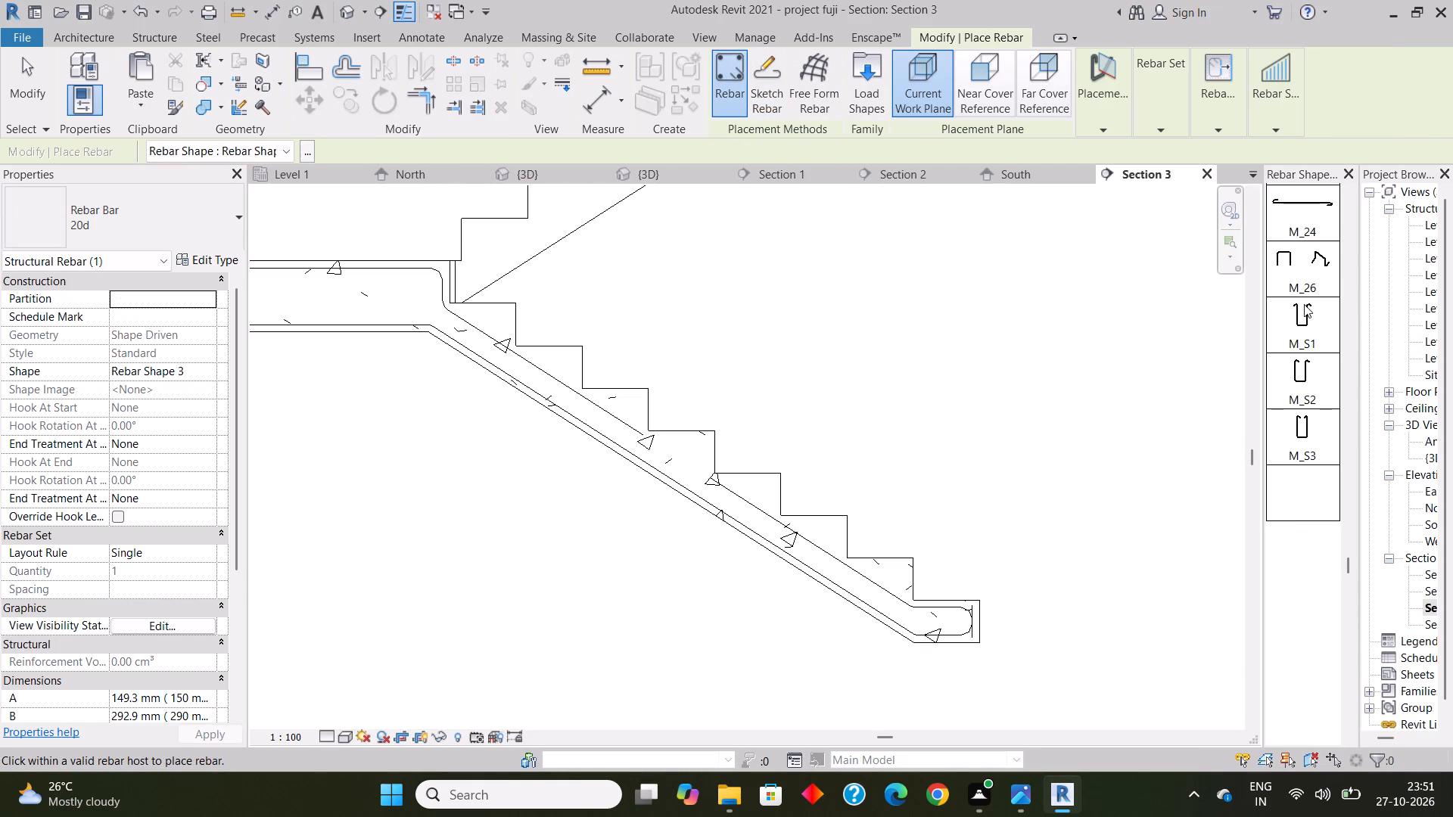
{"action": "scroll", "coordinate": [1304, 304], "scroll_direction": "up", "scroll_amount": 20}
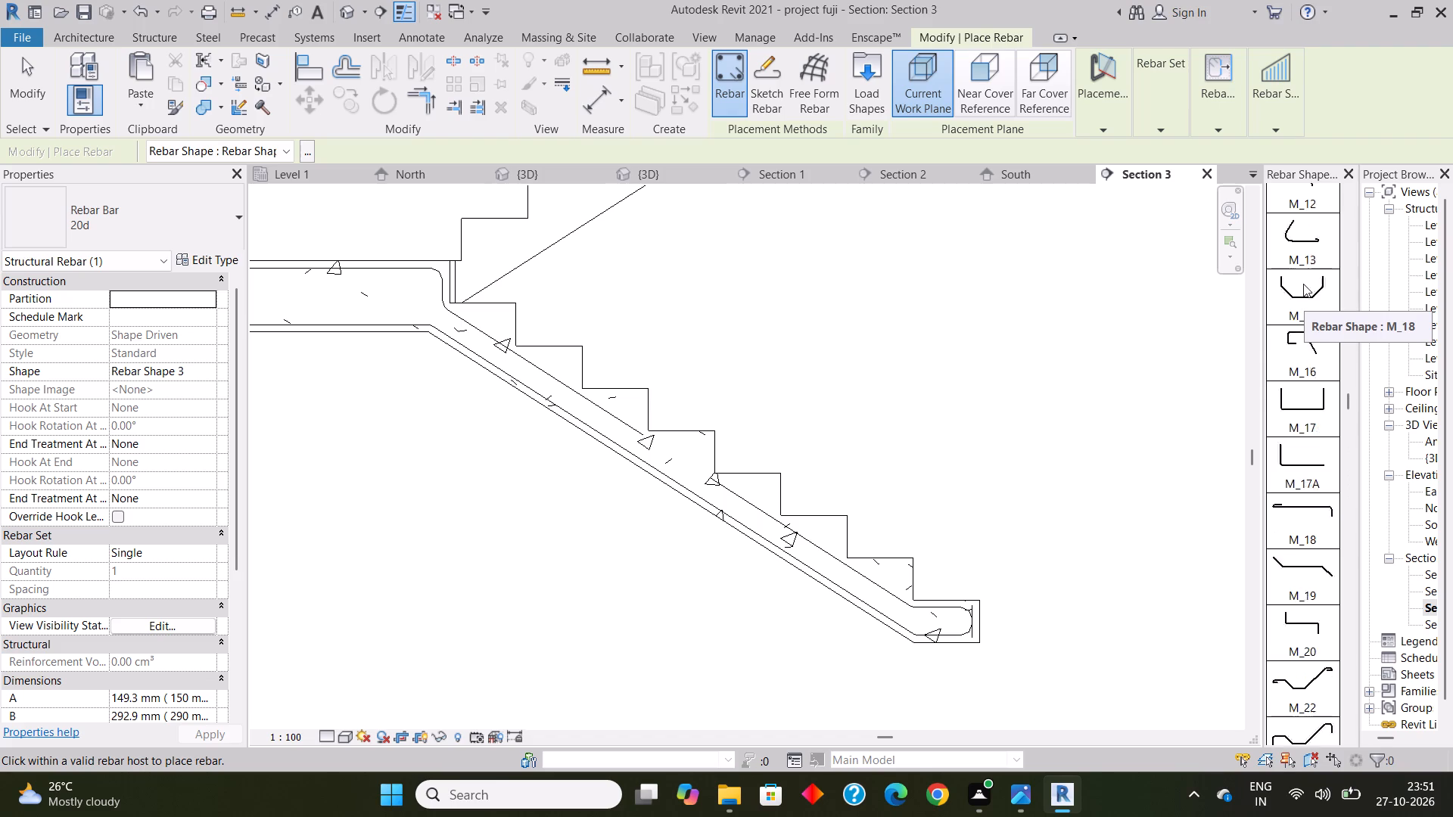
{"action": "scroll", "coordinate": [1303, 284], "scroll_direction": "up", "scroll_amount": 18}
{"action": "scroll", "coordinate": [1305, 291], "scroll_direction": "up", "scroll_amount": 4}
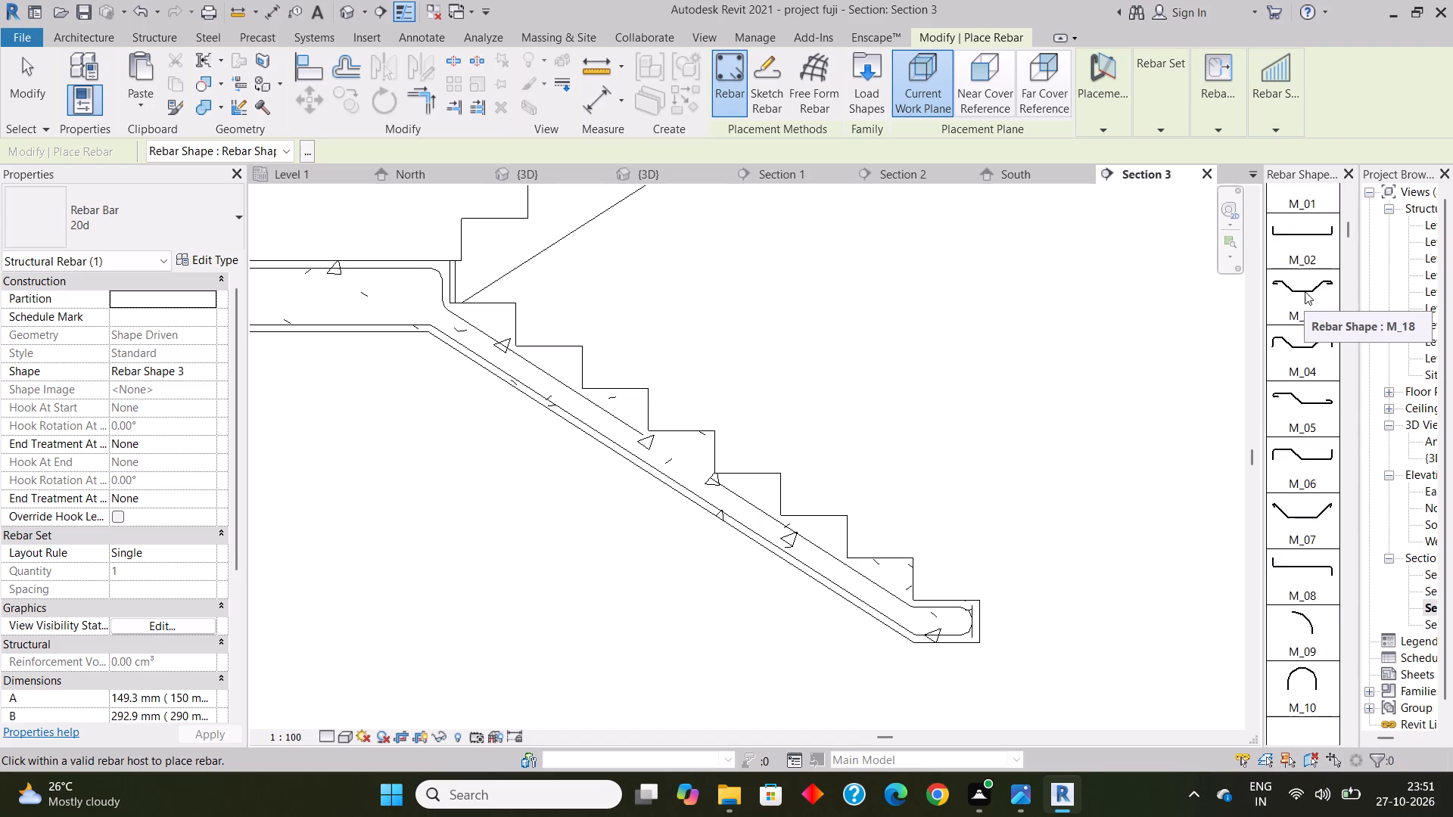
{"action": "scroll", "coordinate": [1305, 291], "scroll_direction": "up", "scroll_amount": 9}
{"action": "left_click", "coordinate": [1310, 207]}
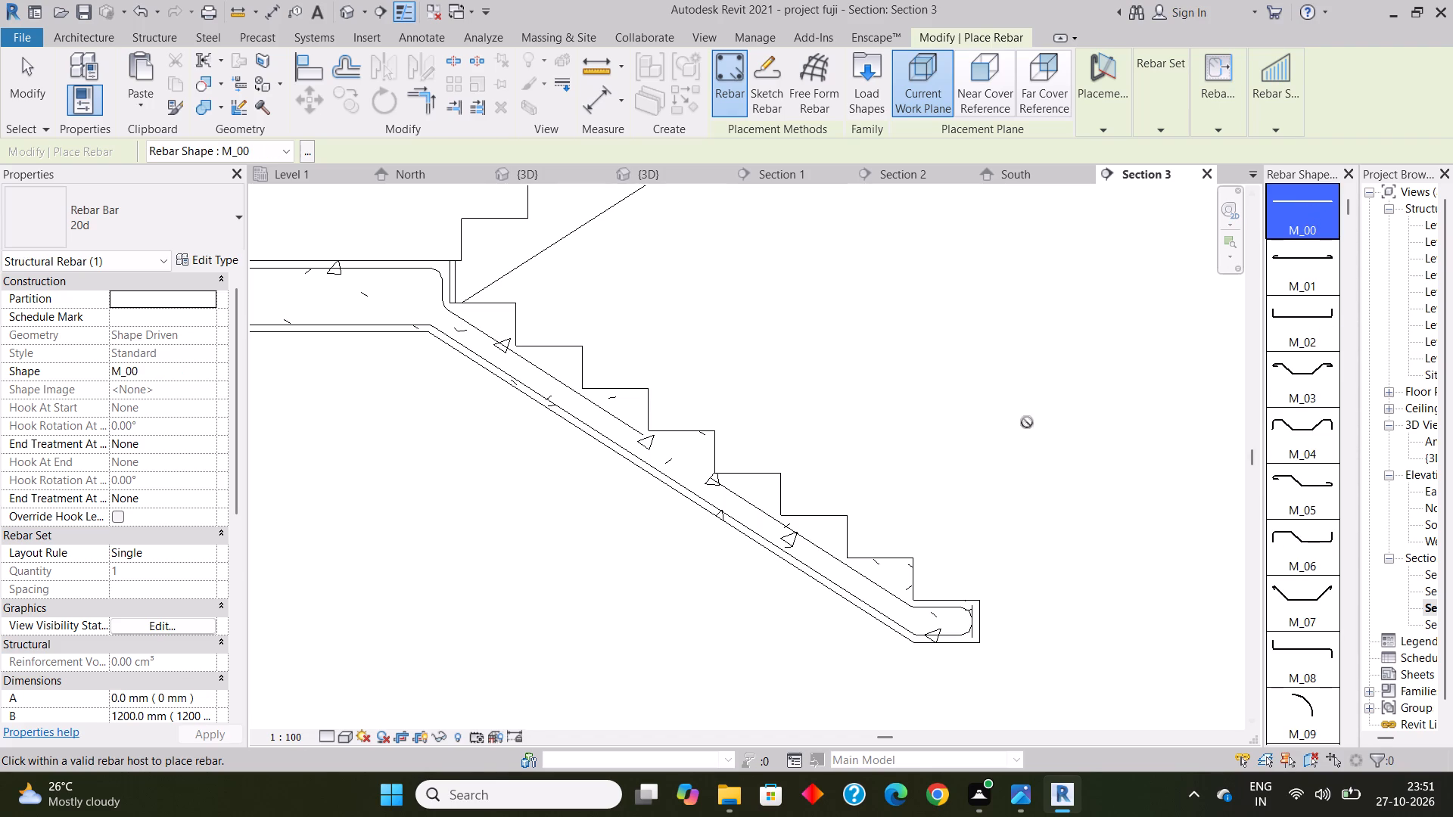
{"action": "scroll", "coordinate": [675, 486], "scroll_direction": "up", "scroll_amount": 8}
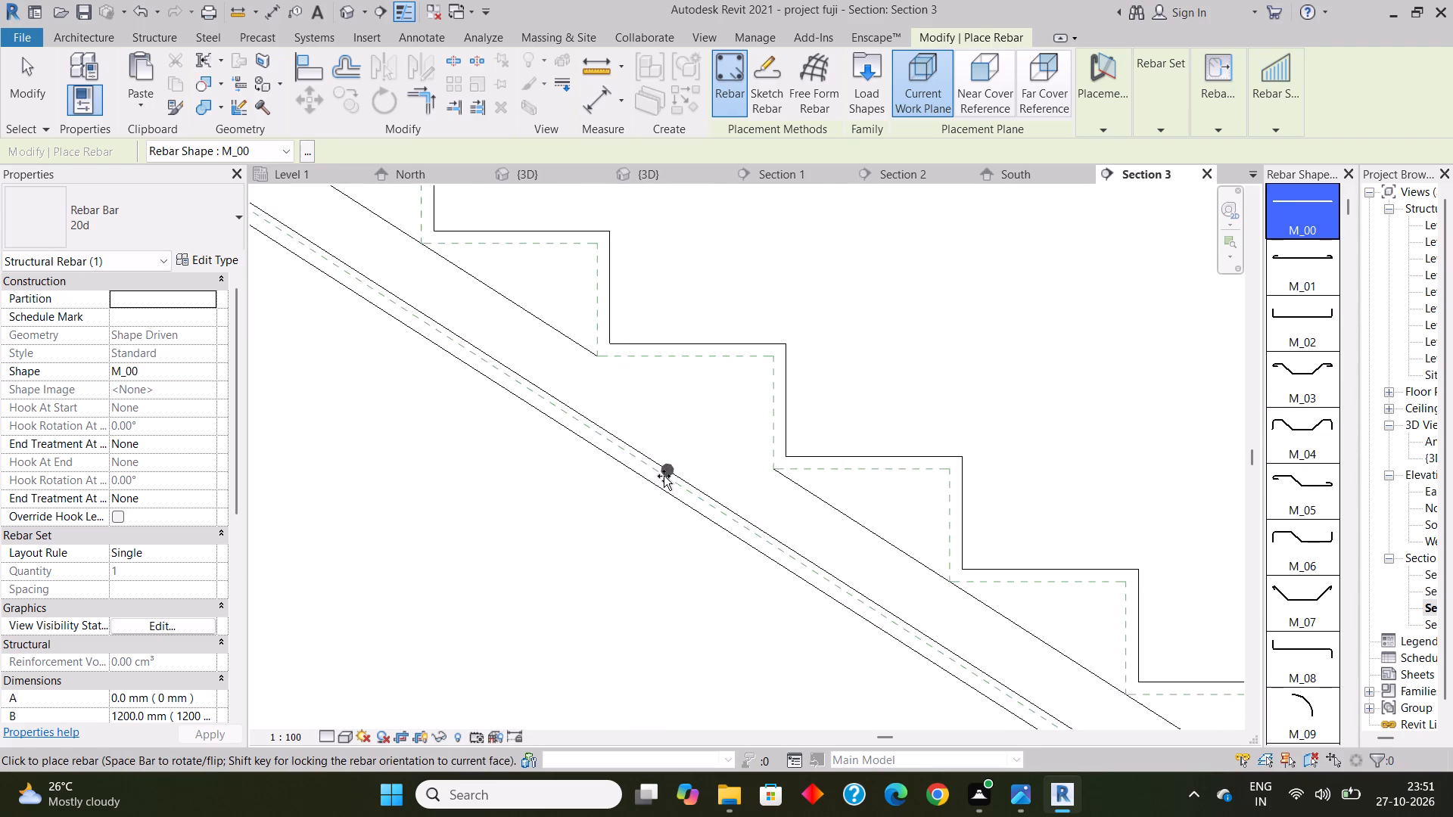
{"action": "scroll", "coordinate": [658, 480], "scroll_direction": "up", "scroll_amount": 3}
{"action": "left_click", "coordinate": [670, 464]}
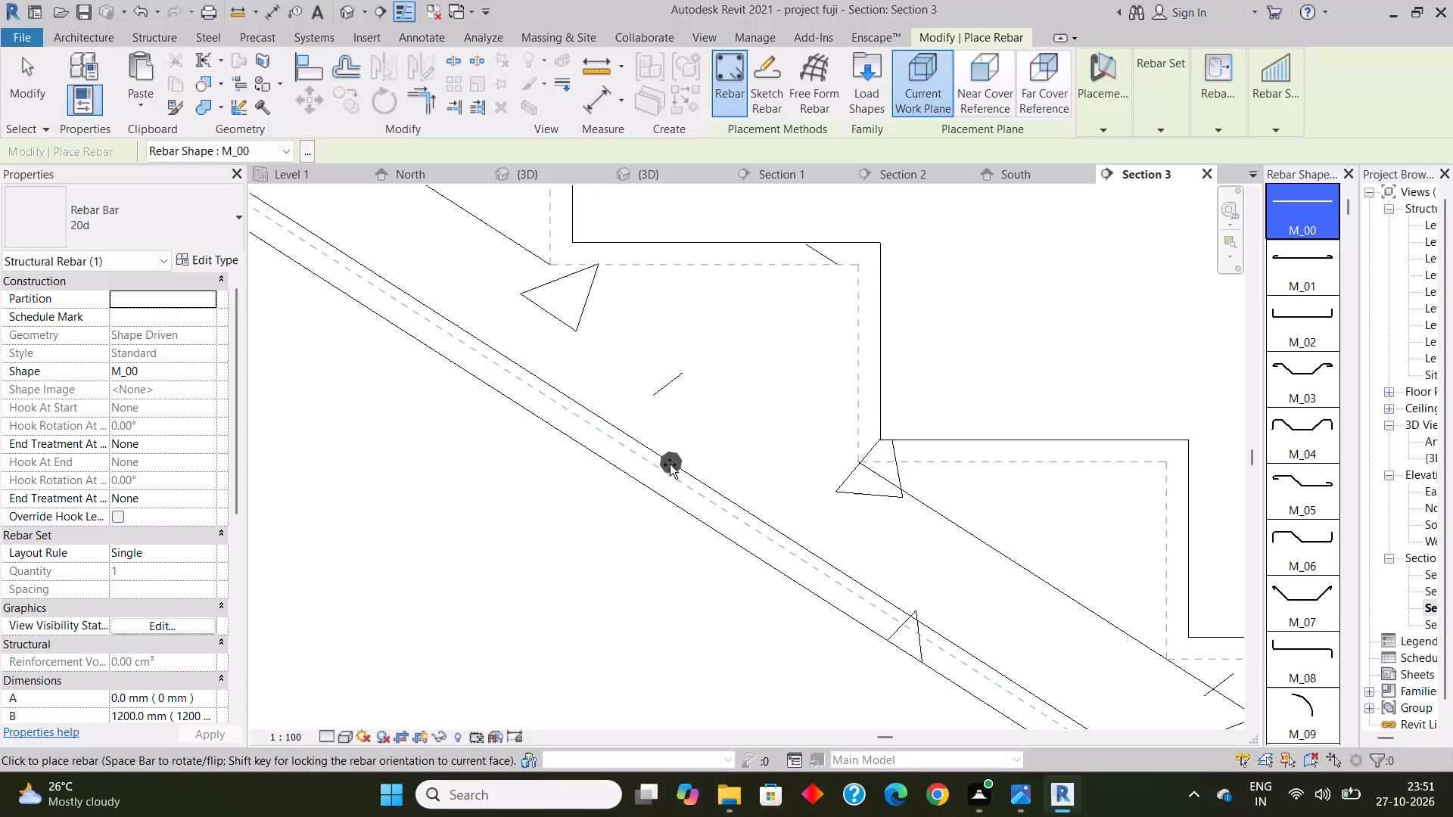
{"action": "scroll", "coordinate": [624, 474], "scroll_direction": "down", "scroll_amount": 6}
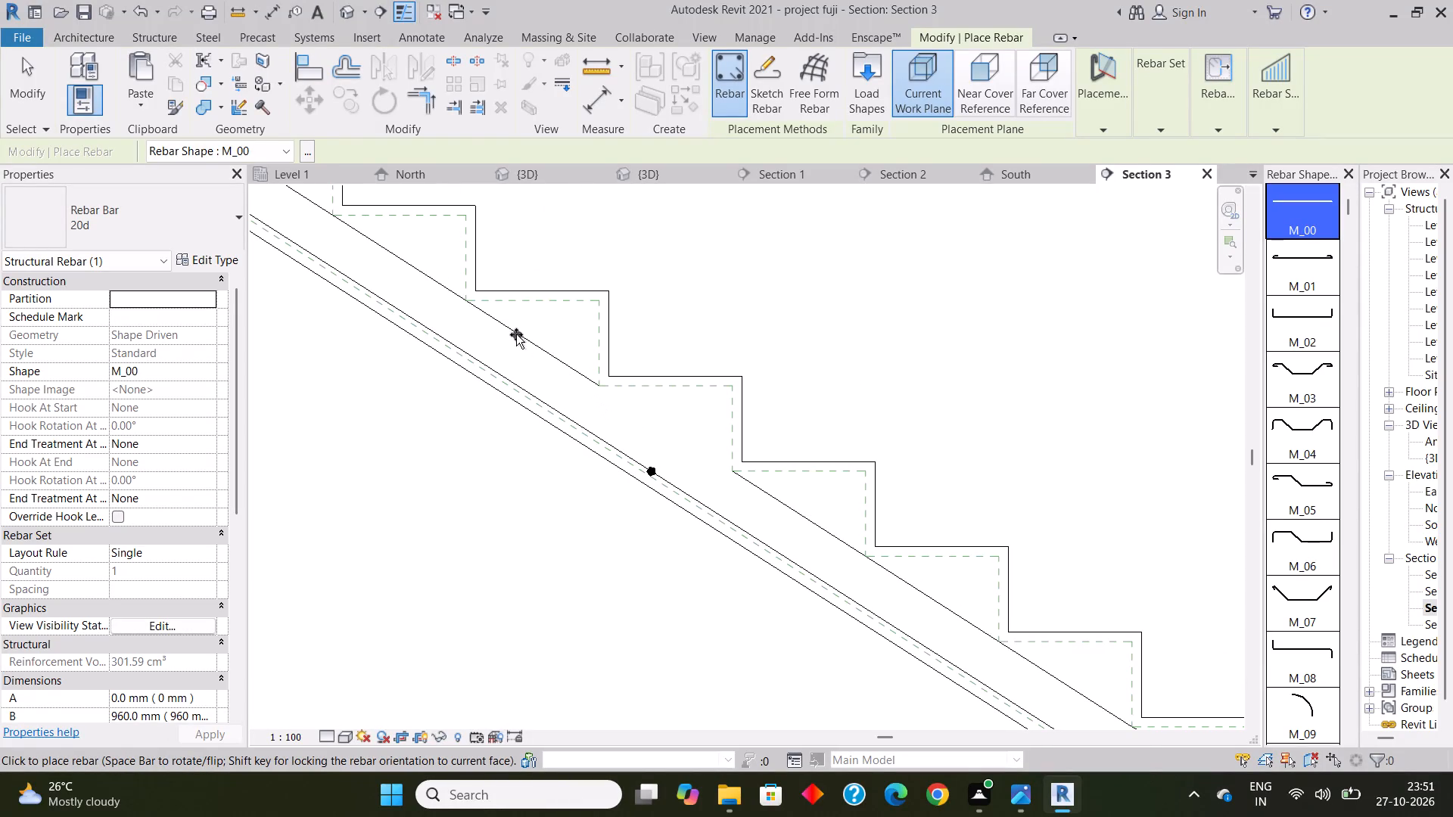
{"action": "left_click", "coordinate": [516, 334]}
Place M_00 20d cross bars near the landing's mid-length, one against its bottom bar and one against its top bar.
{"action": "scroll", "coordinate": [540, 359], "scroll_direction": "down", "scroll_amount": 4}
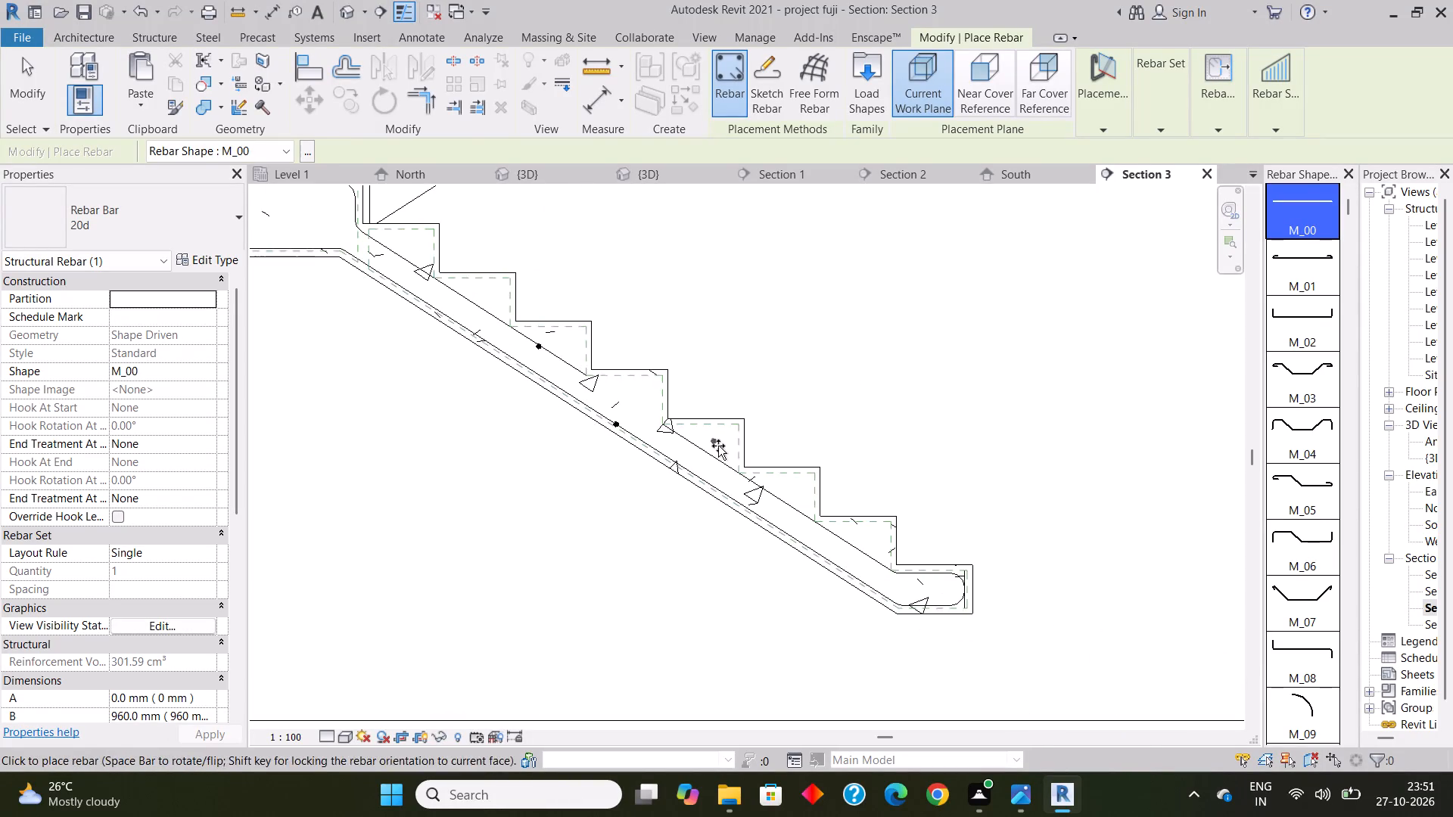
{"action": "middle_click_drag", "start_coordinate": [539, 388], "coordinate": [904, 515]}
{"action": "scroll", "coordinate": [568, 367], "scroll_direction": "up", "scroll_amount": 2}
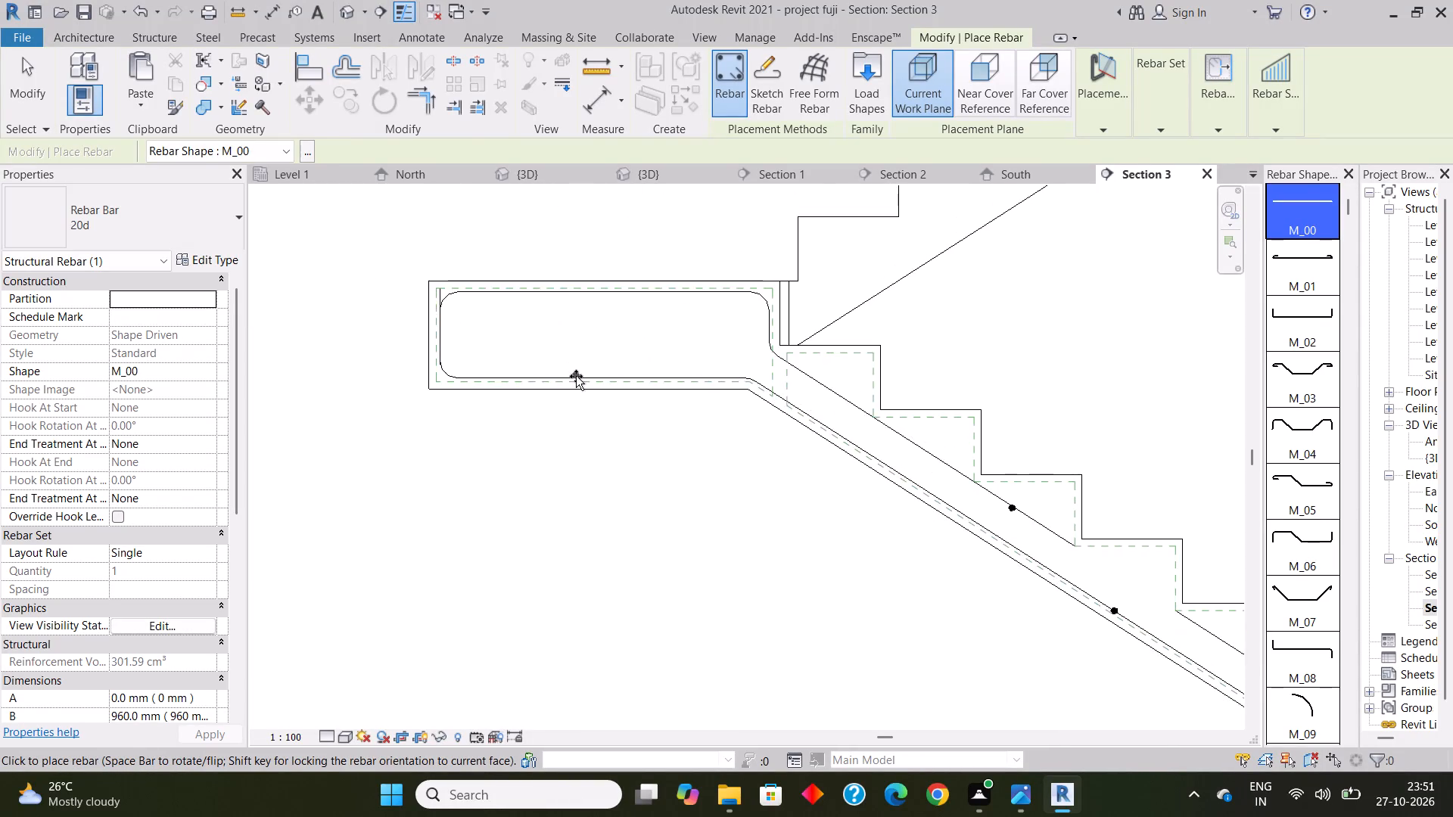
{"action": "scroll", "coordinate": [577, 375], "scroll_direction": "up", "scroll_amount": 6}
{"action": "left_click", "coordinate": [578, 375]}
{"action": "scroll", "coordinate": [538, 396], "scroll_direction": "down", "scroll_amount": 1}
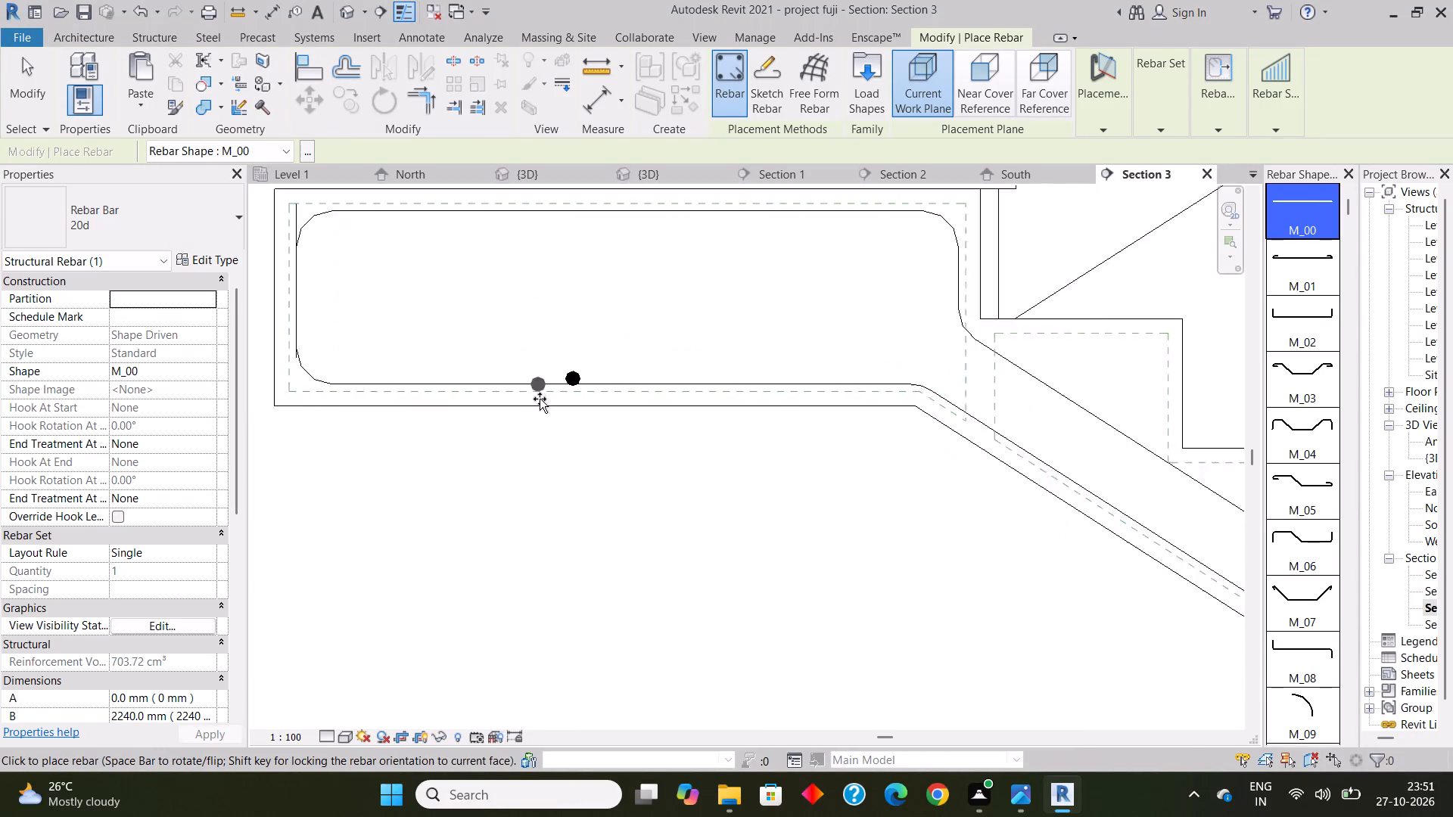
{"action": "scroll", "coordinate": [540, 399], "scroll_direction": "down", "scroll_amount": 2}
{"action": "left_click", "coordinate": [575, 262]}
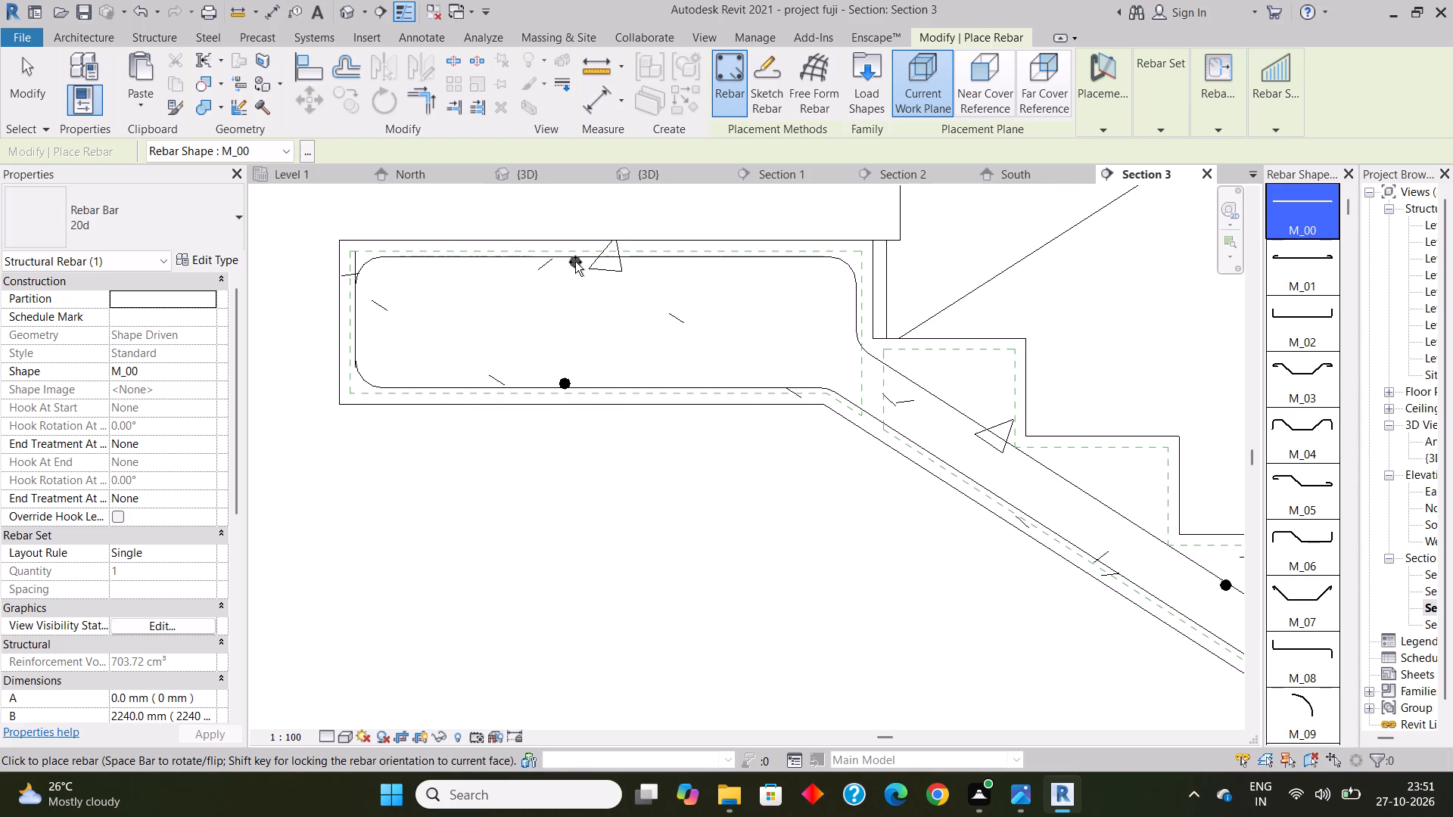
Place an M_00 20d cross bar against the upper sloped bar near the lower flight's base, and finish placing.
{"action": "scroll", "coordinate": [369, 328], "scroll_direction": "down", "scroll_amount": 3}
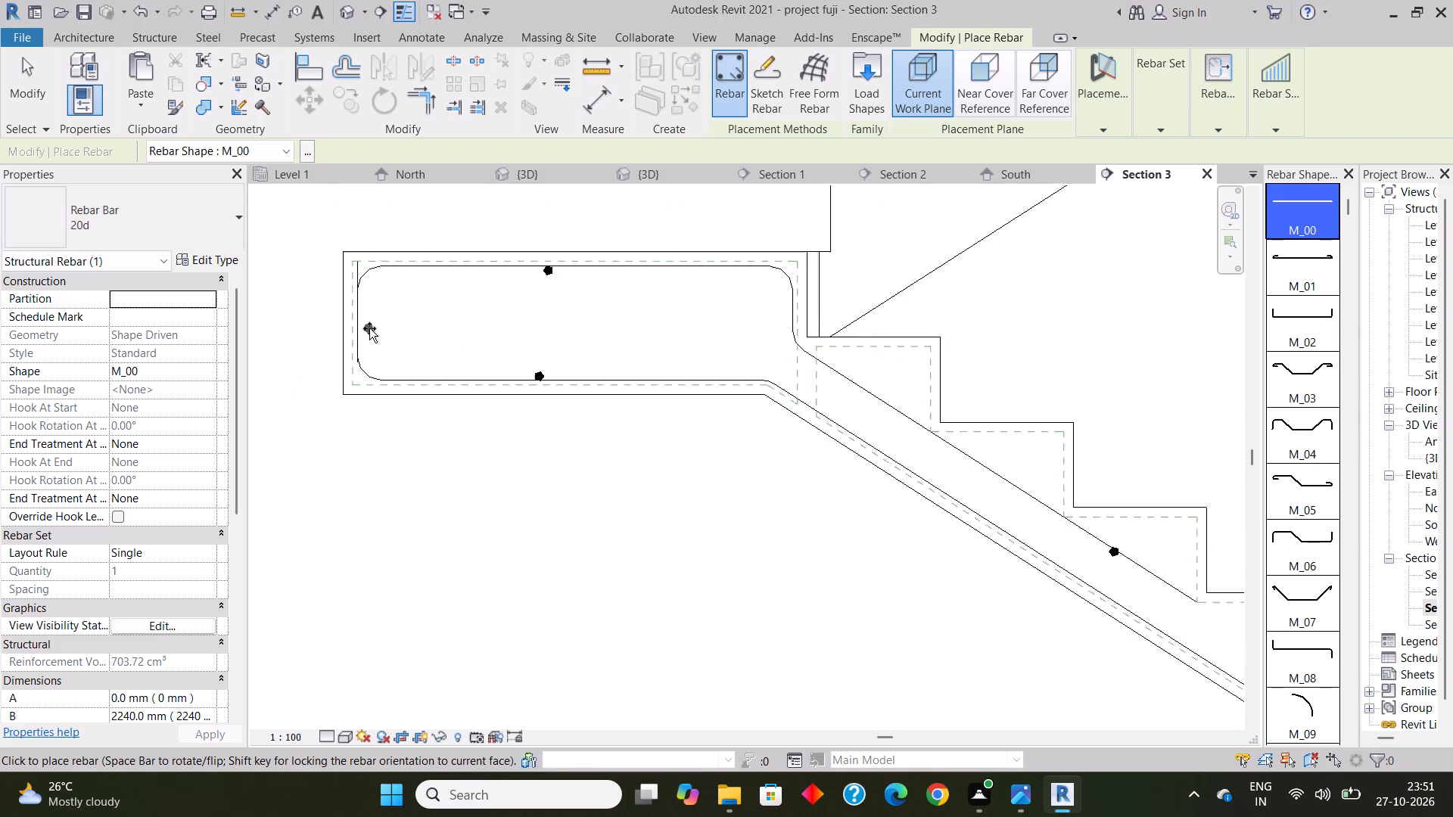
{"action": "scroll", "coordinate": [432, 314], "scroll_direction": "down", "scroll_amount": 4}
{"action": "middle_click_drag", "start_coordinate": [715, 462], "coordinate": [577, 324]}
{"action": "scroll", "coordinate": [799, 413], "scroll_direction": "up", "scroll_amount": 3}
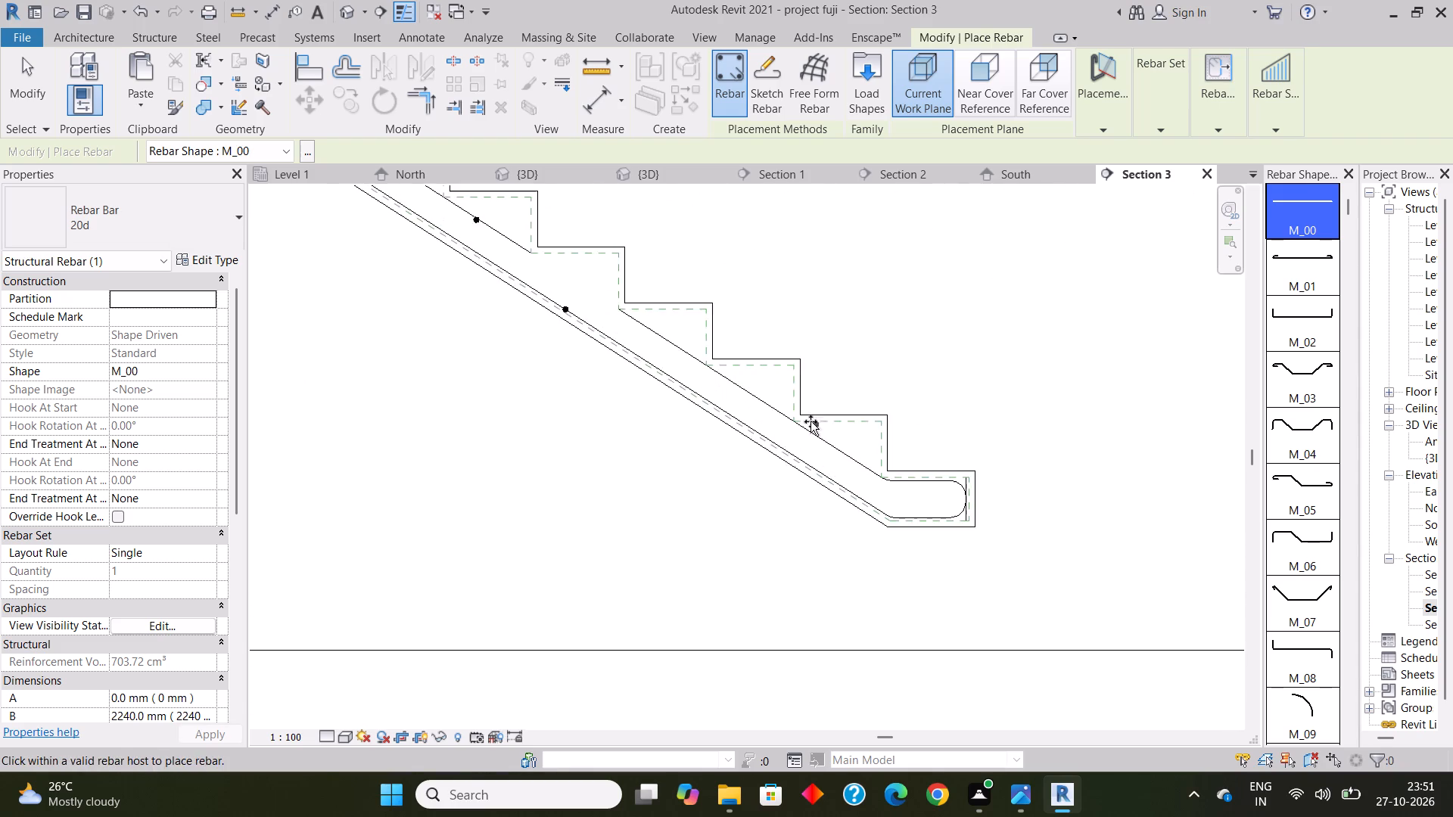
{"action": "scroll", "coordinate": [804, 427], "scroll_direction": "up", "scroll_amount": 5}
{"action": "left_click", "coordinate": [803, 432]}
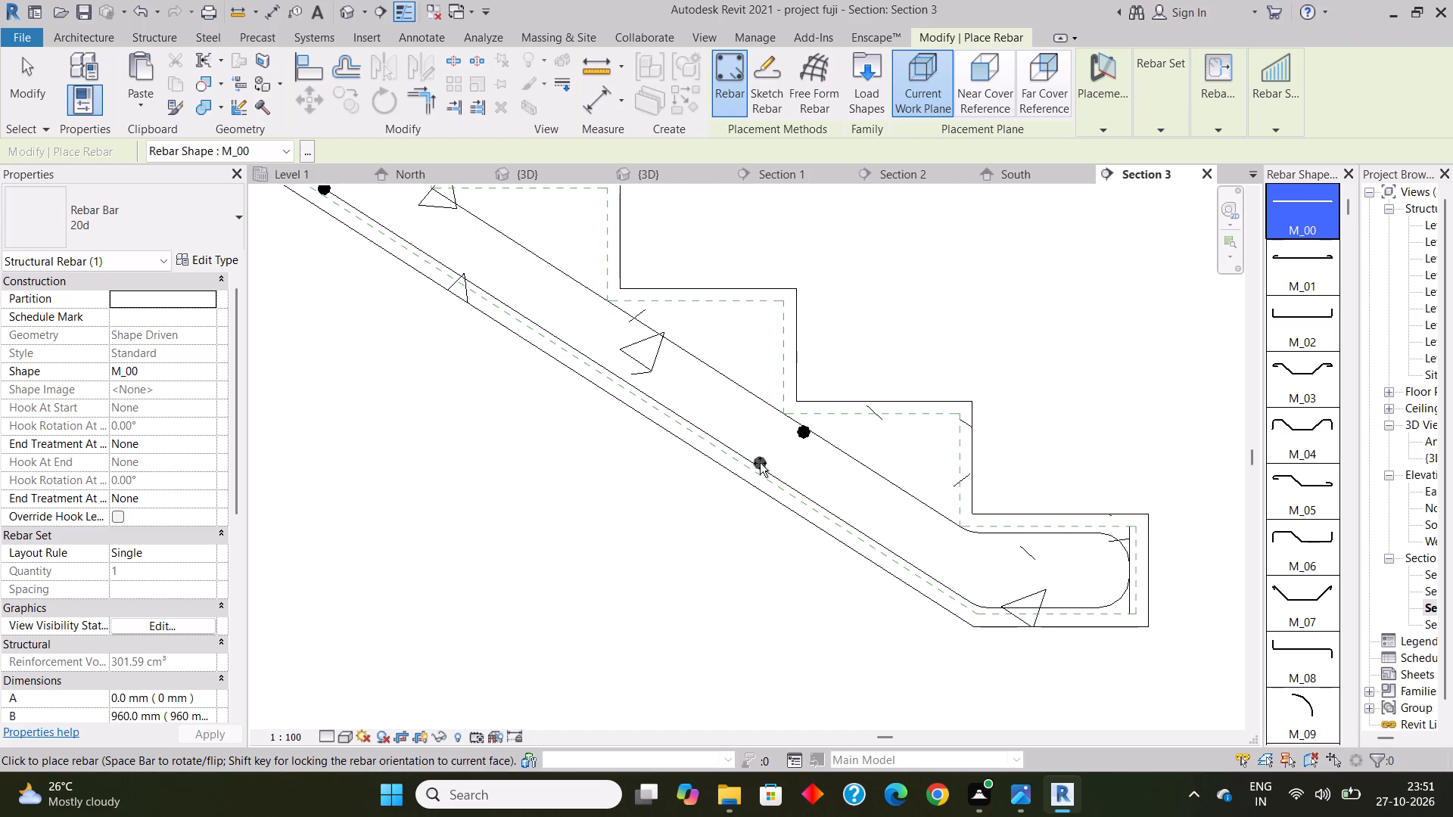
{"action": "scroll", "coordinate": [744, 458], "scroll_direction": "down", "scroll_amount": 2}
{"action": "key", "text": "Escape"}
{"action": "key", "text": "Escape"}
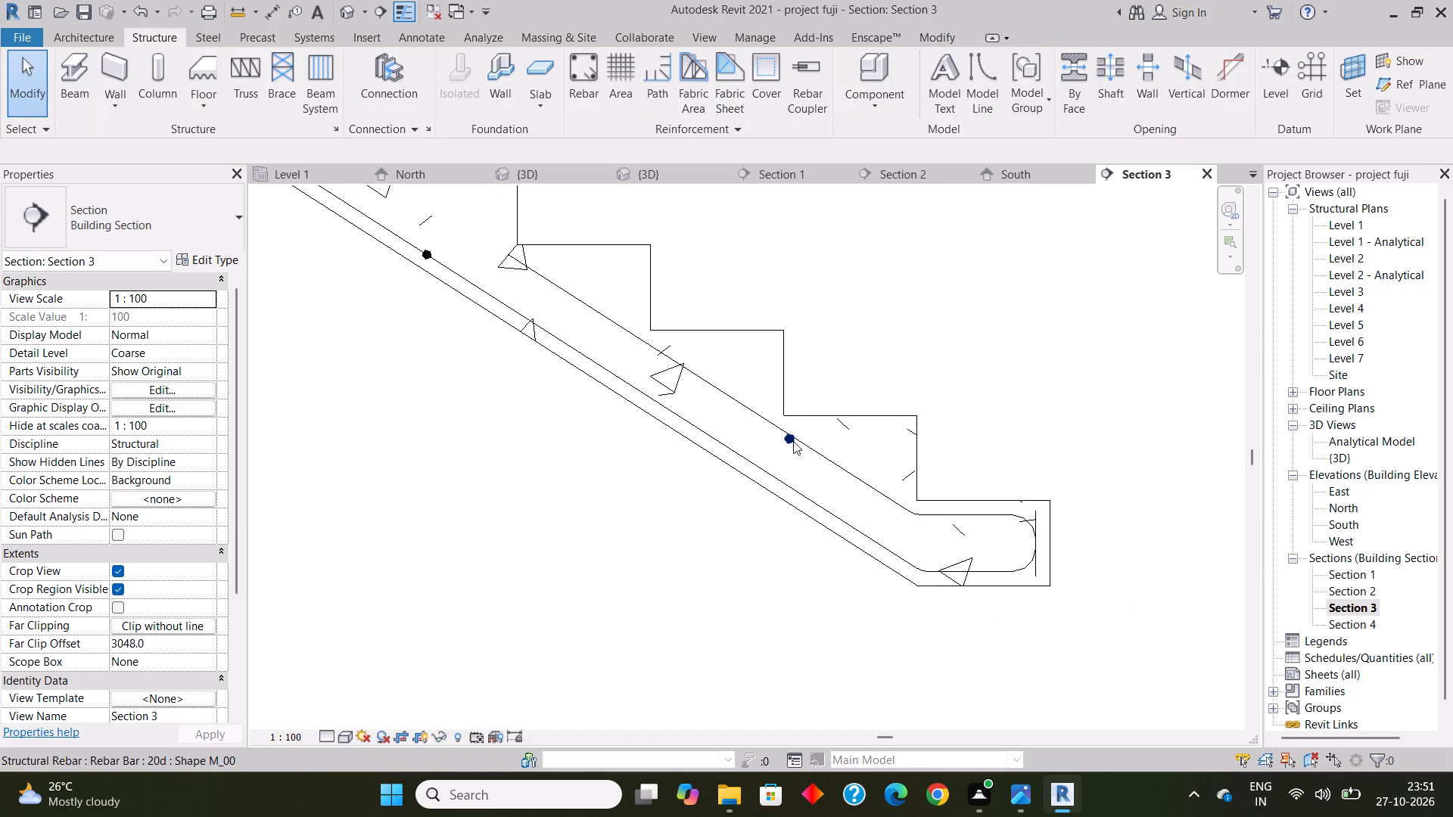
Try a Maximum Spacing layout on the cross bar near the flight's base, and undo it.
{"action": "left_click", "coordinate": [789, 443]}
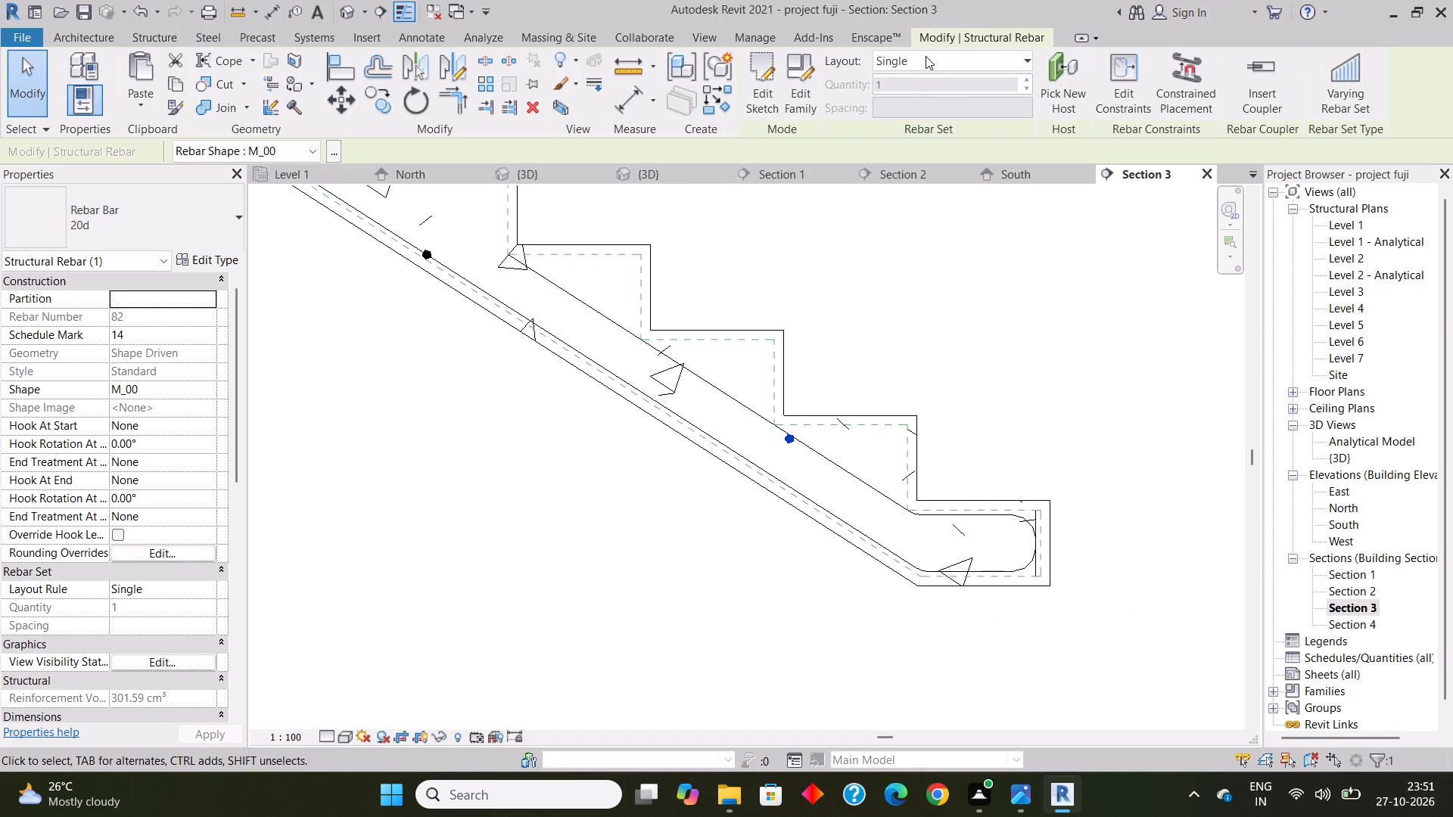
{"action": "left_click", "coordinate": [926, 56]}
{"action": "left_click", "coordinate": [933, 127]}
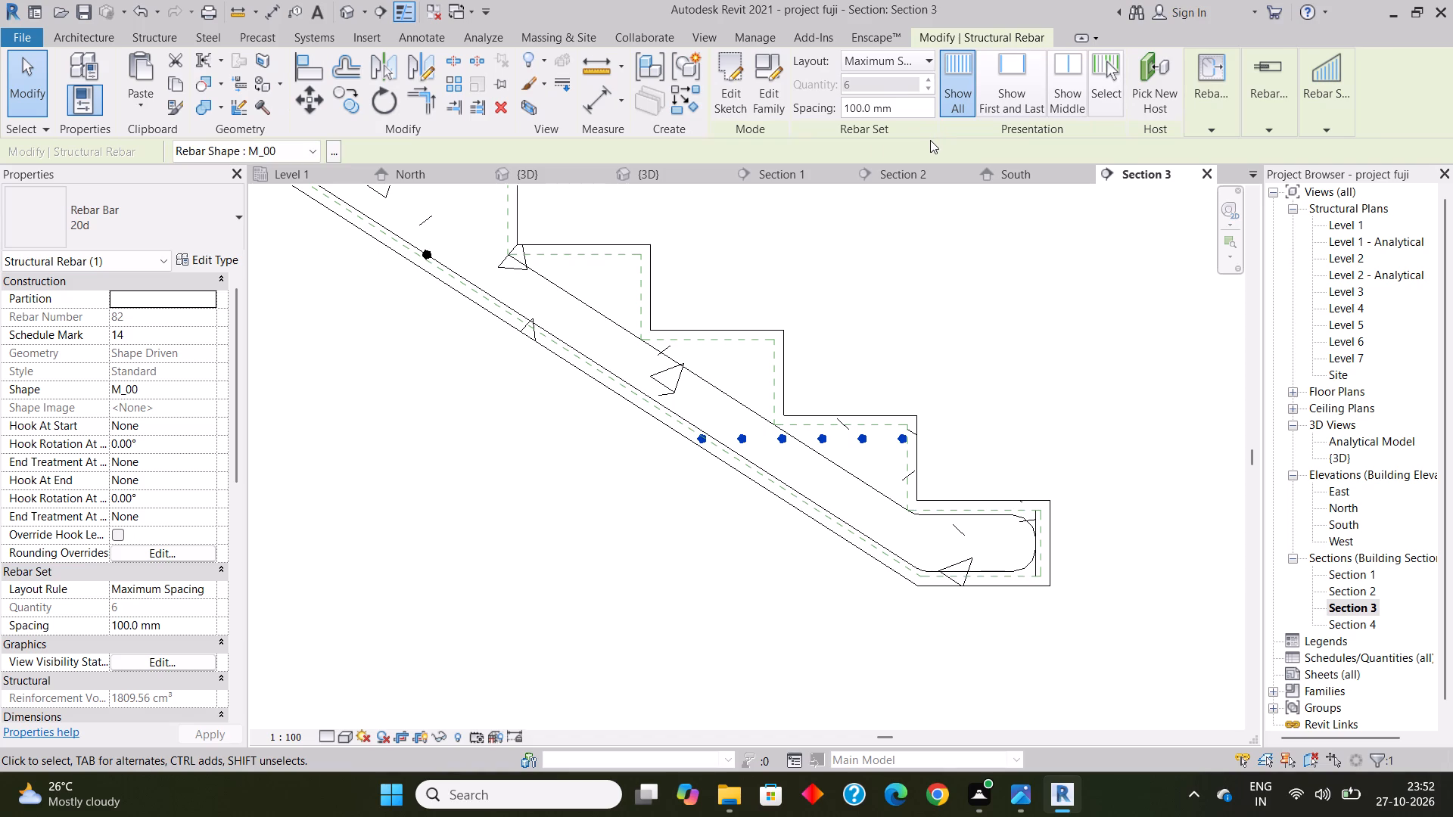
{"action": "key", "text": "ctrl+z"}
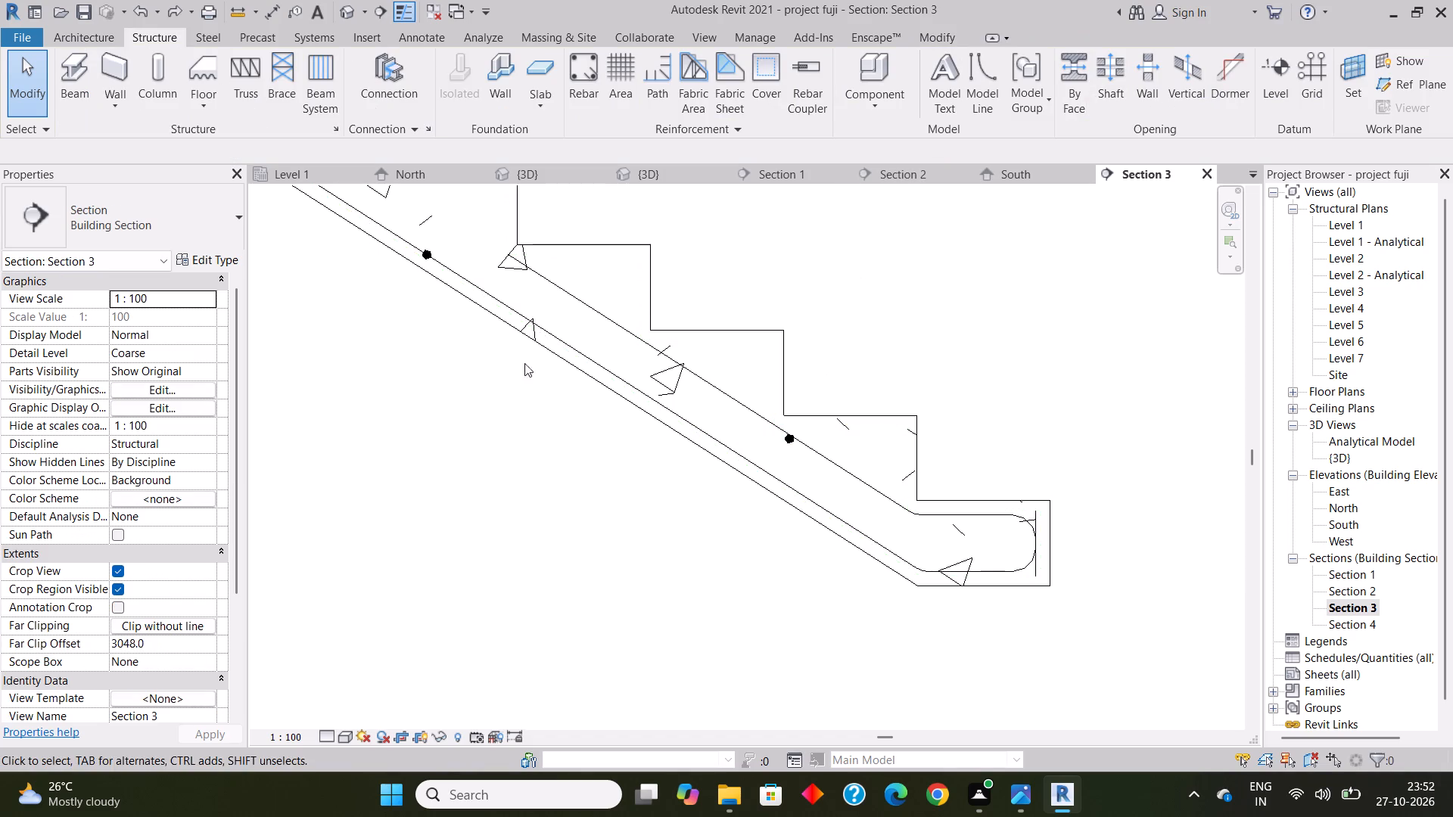
Set the cross bar along the flight's underside to a Maximum Spacing layout at 150 mm.
{"action": "left_click", "coordinate": [423, 257]}
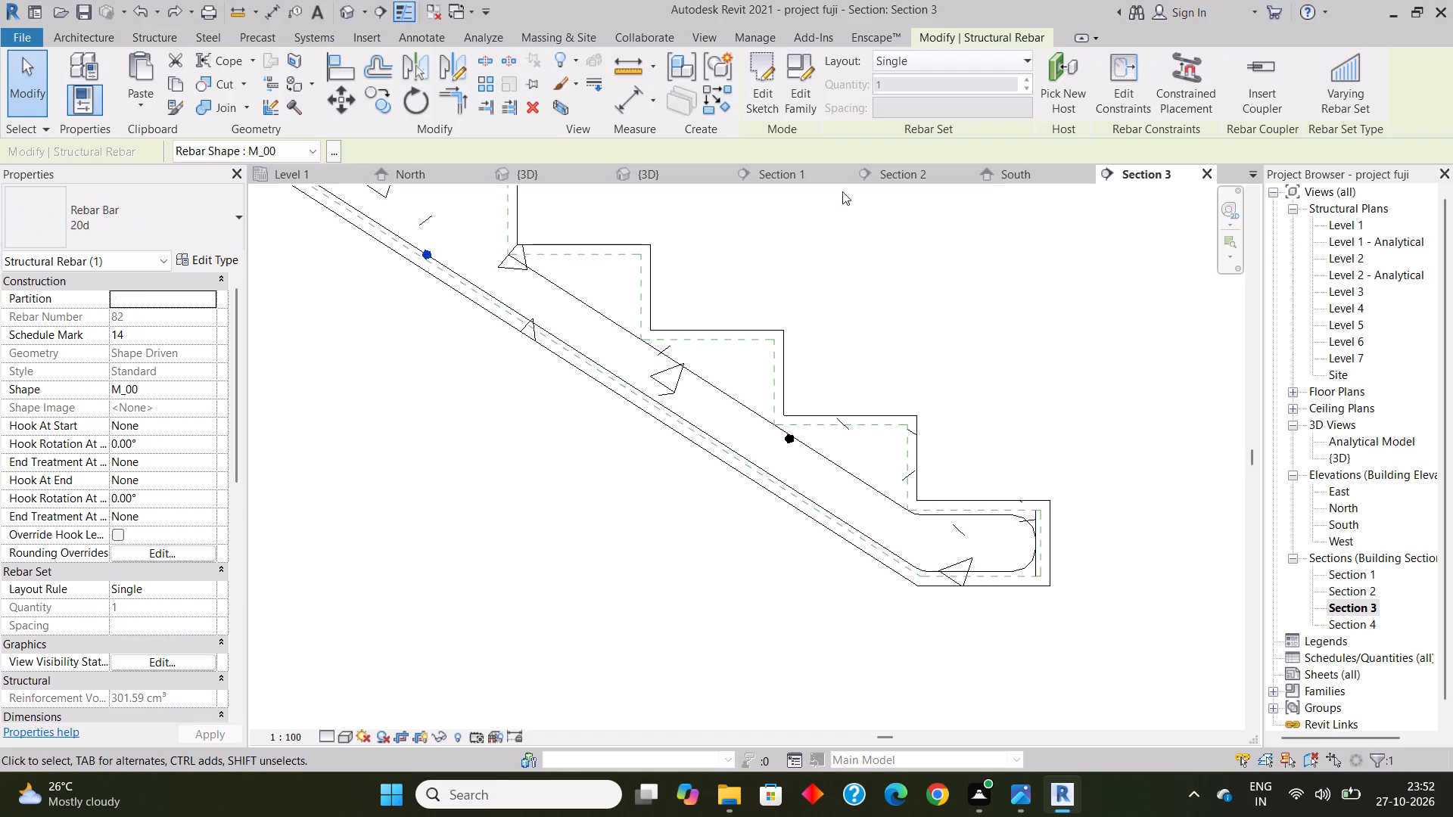
{"action": "left_click", "coordinate": [907, 64]}
{"action": "left_click", "coordinate": [926, 129]}
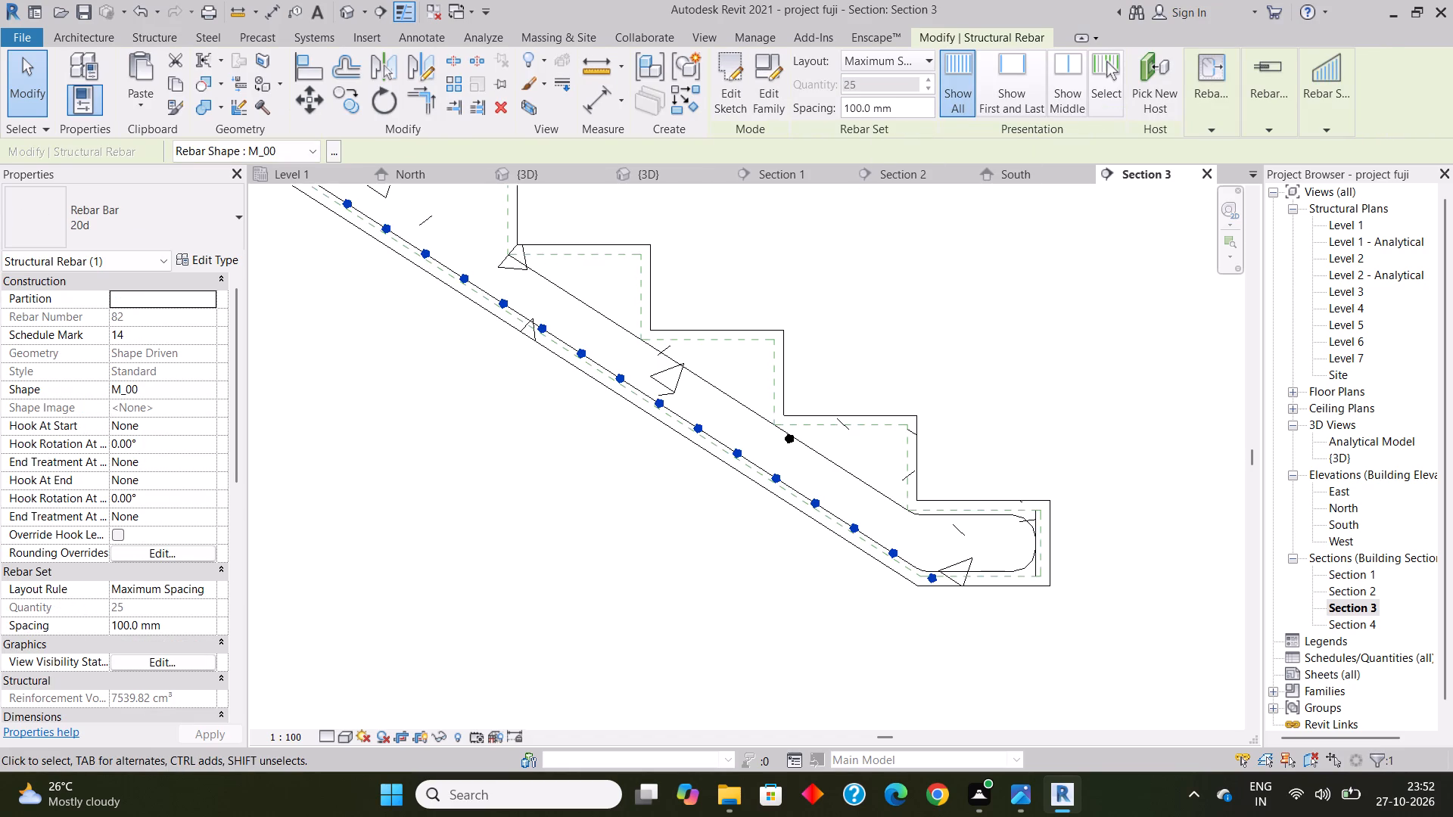
{"action": "left_click_drag", "start_coordinate": [913, 106], "coordinate": [669, 113]}
{"action": "type", "text": "150"}
{"action": "type", "text": "mm"}
{"action": "key", "text": "Return"}
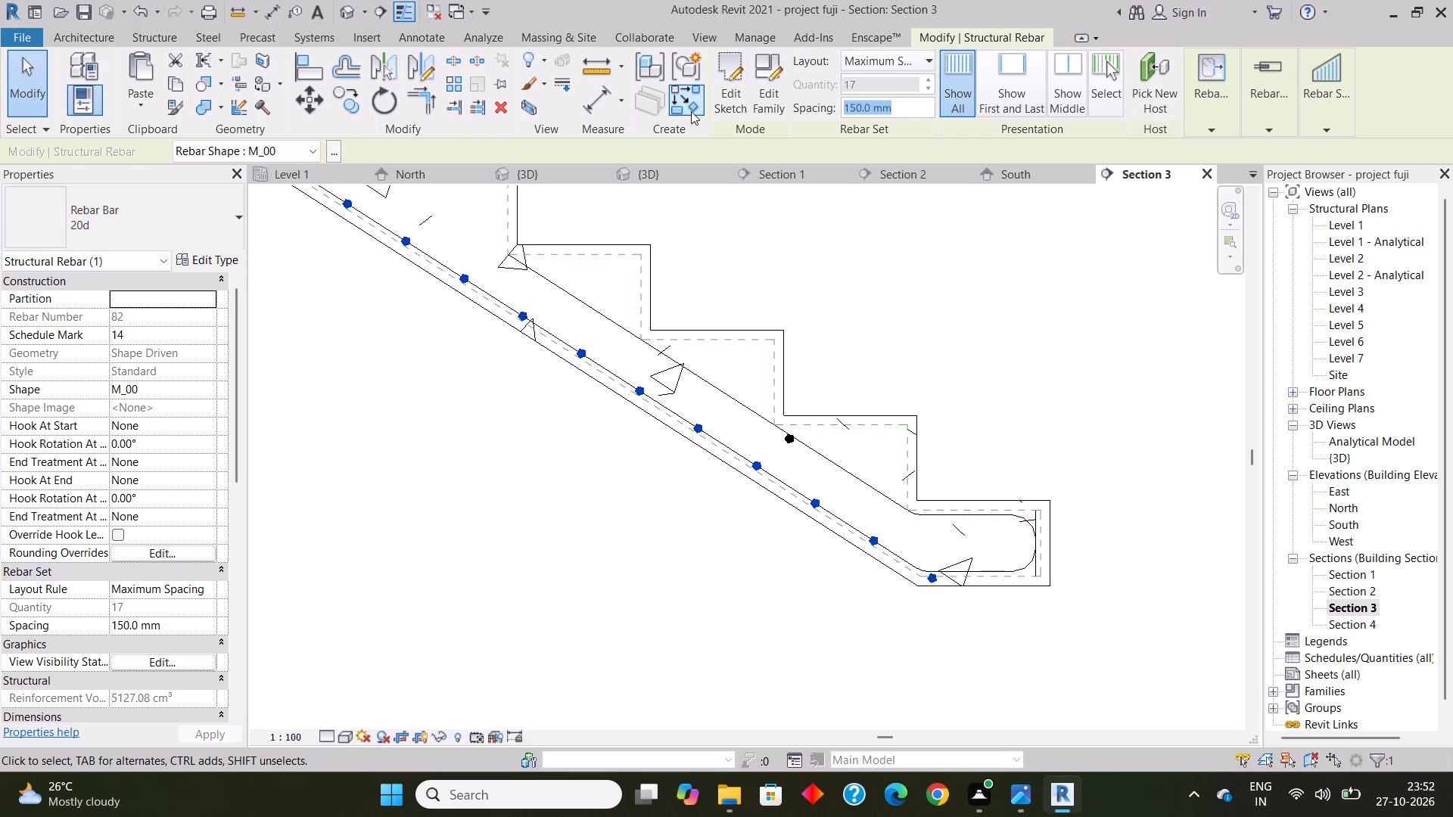
{"action": "scroll", "coordinate": [658, 490], "scroll_direction": "down", "scroll_amount": 4}
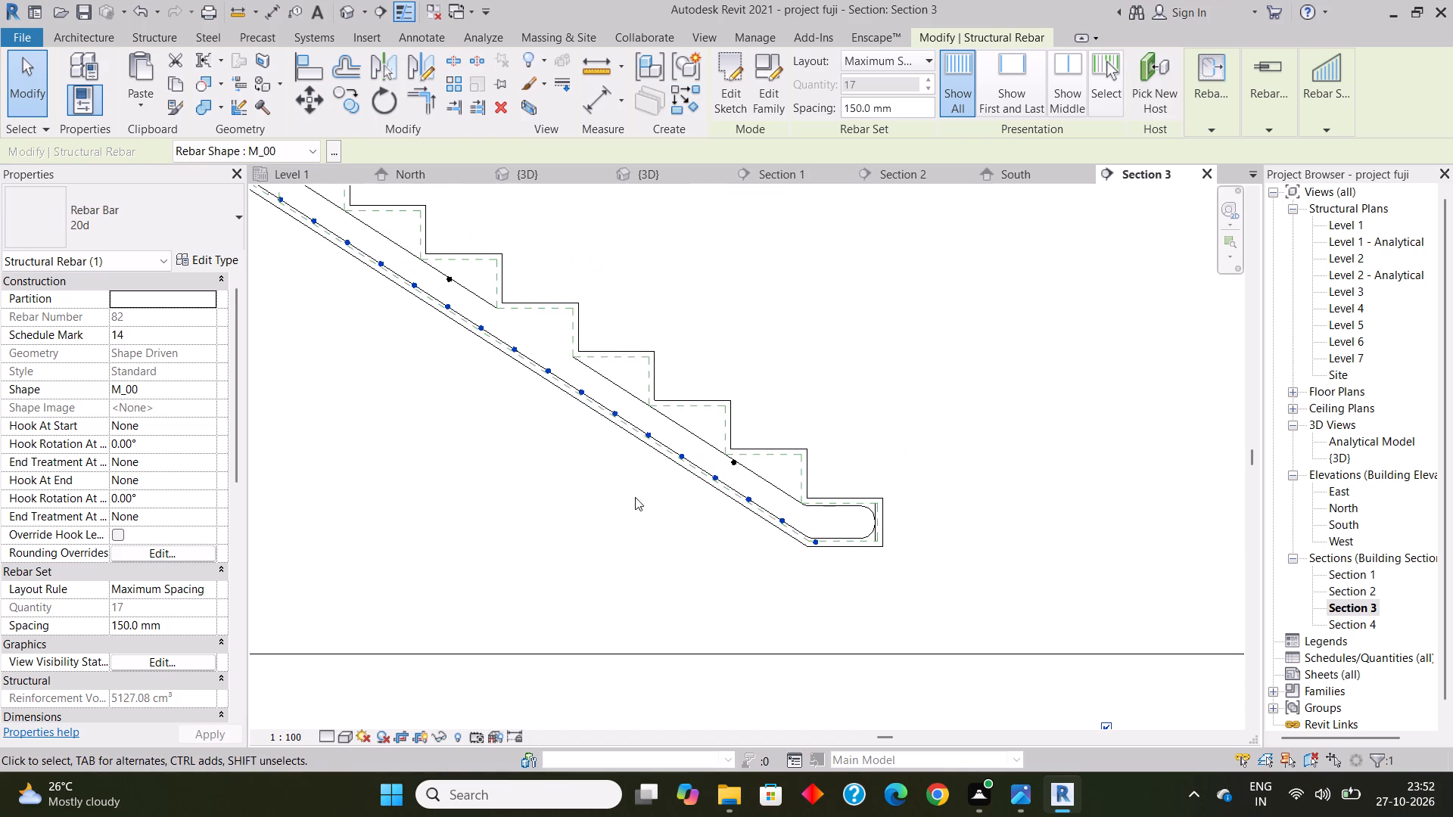
{"action": "middle_click_drag", "start_coordinate": [572, 502], "coordinate": [865, 650]}
{"action": "left_click", "coordinate": [705, 553]}
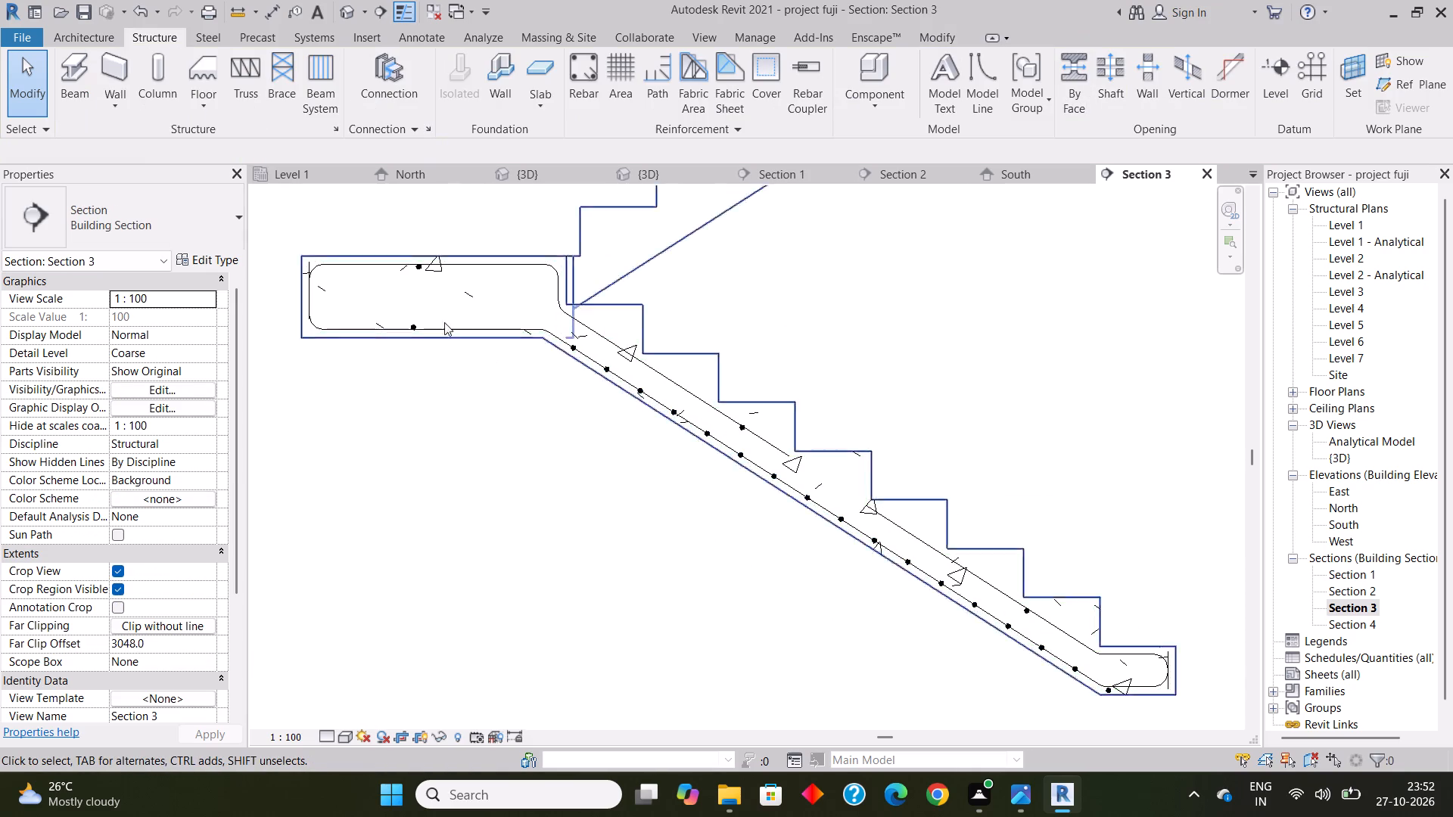
Set the cross bar against the landing's top bar to a Maximum Spacing layout at 150 mm.
{"action": "scroll", "coordinate": [393, 259], "scroll_direction": "up", "scroll_amount": 5}
{"action": "left_click", "coordinate": [434, 271]}
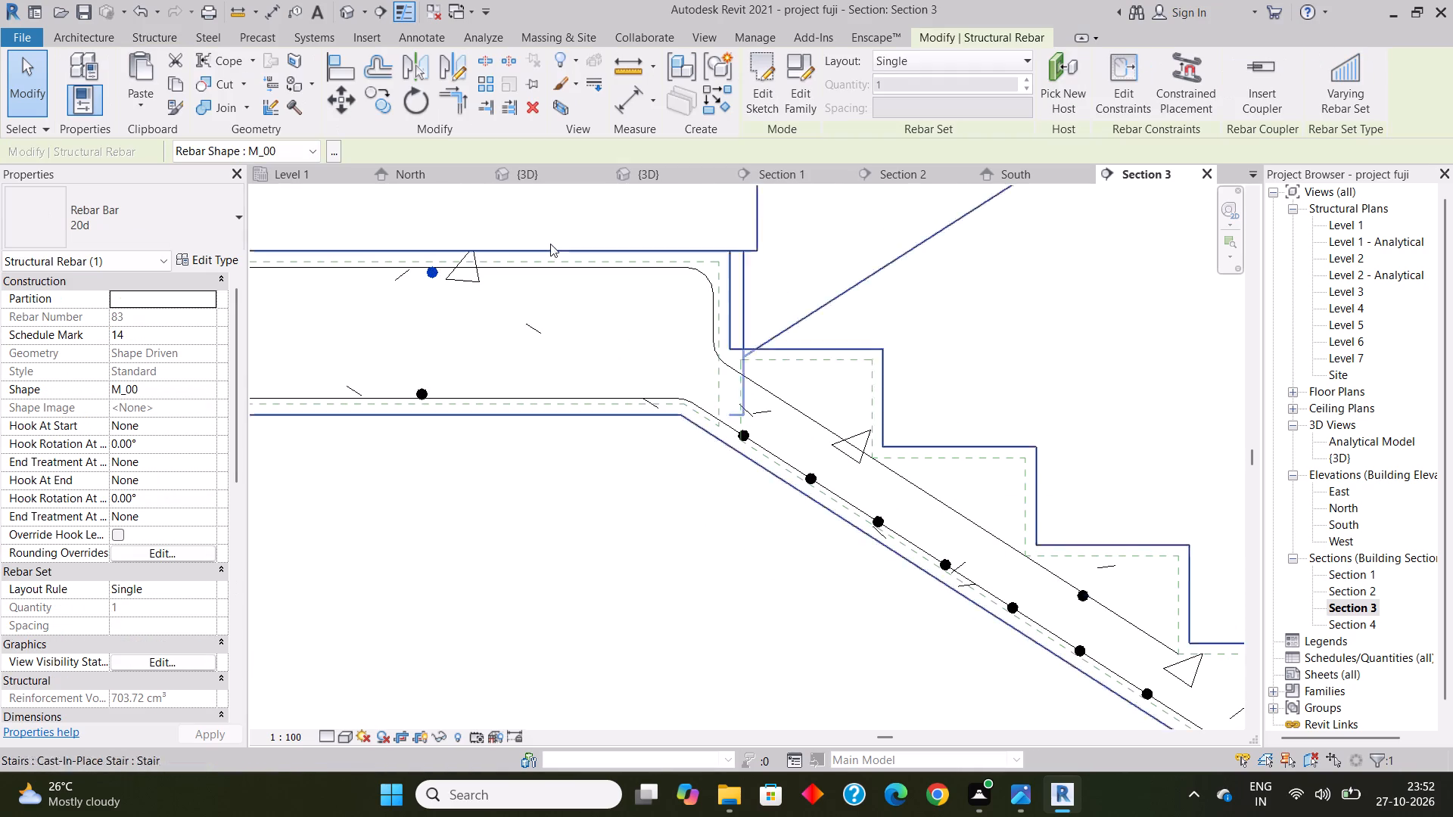
{"action": "left_click", "coordinate": [920, 61]}
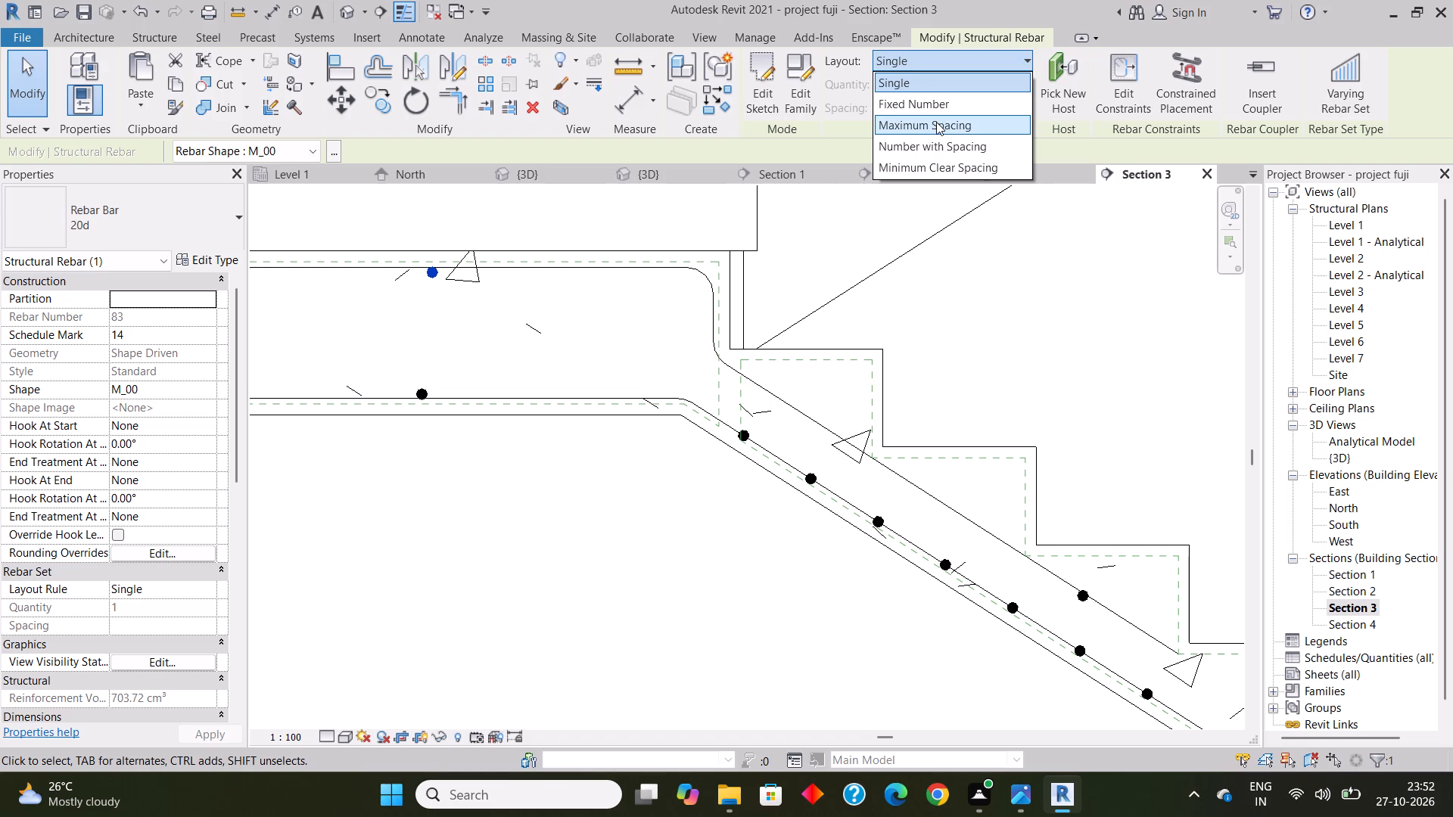
{"action": "left_click", "coordinate": [937, 122]}
{"action": "left_click_drag", "start_coordinate": [908, 111], "coordinate": [823, 114]}
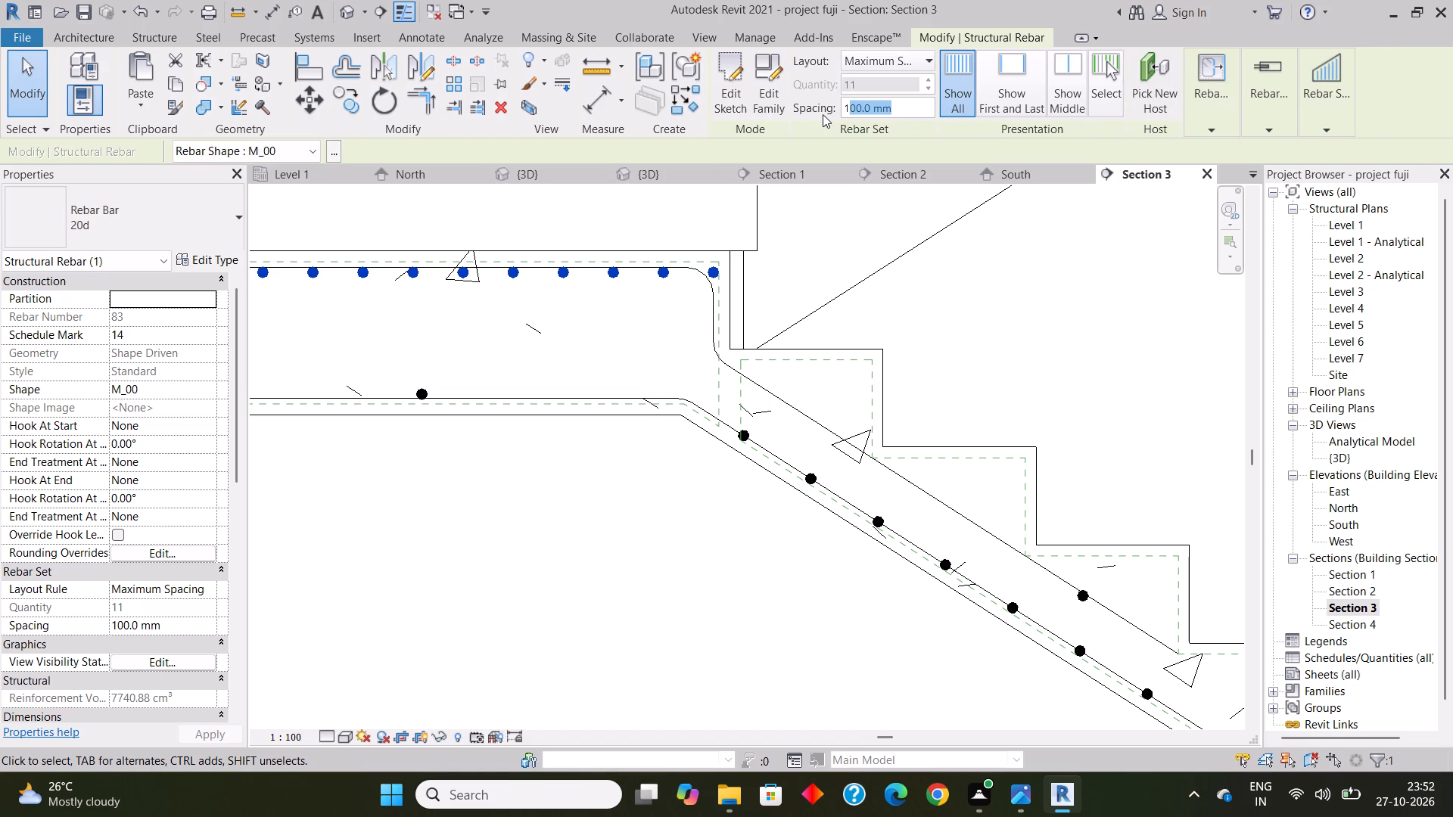
{"action": "left_click_drag", "start_coordinate": [823, 114], "coordinate": [822, 114]}
{"action": "type", "text": "150"}
{"action": "type", "text": "mm"}
{"action": "key", "text": "Return"}
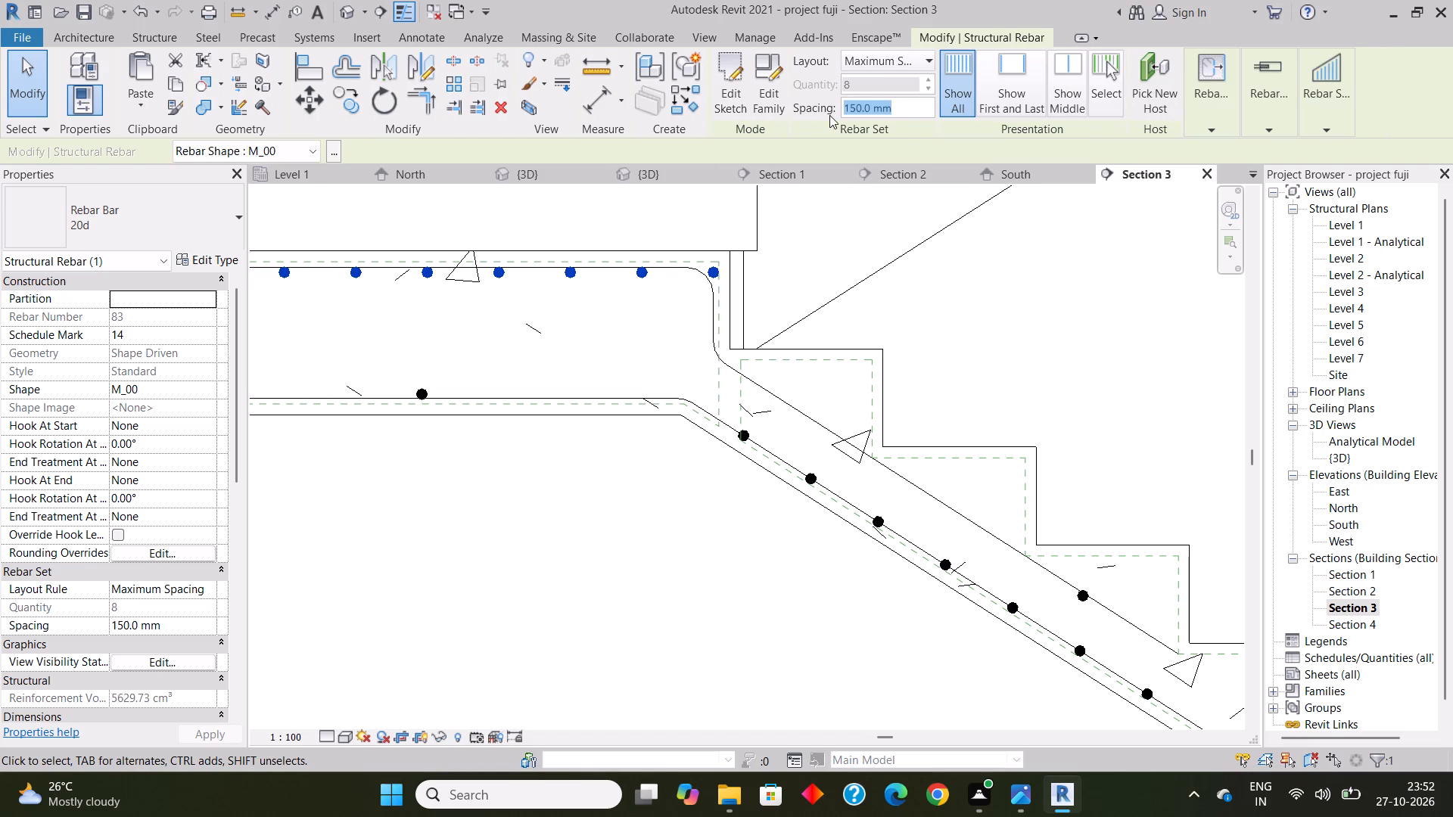
{"action": "left_click", "coordinate": [503, 479]}
Set the cross bar against the landing's bottom bar to a Maximum Spacing layout at 150 mm.
{"action": "scroll", "coordinate": [484, 458], "scroll_direction": "down", "scroll_amount": 3}
{"action": "middle_click_drag", "start_coordinate": [485, 460], "coordinate": [507, 468]}
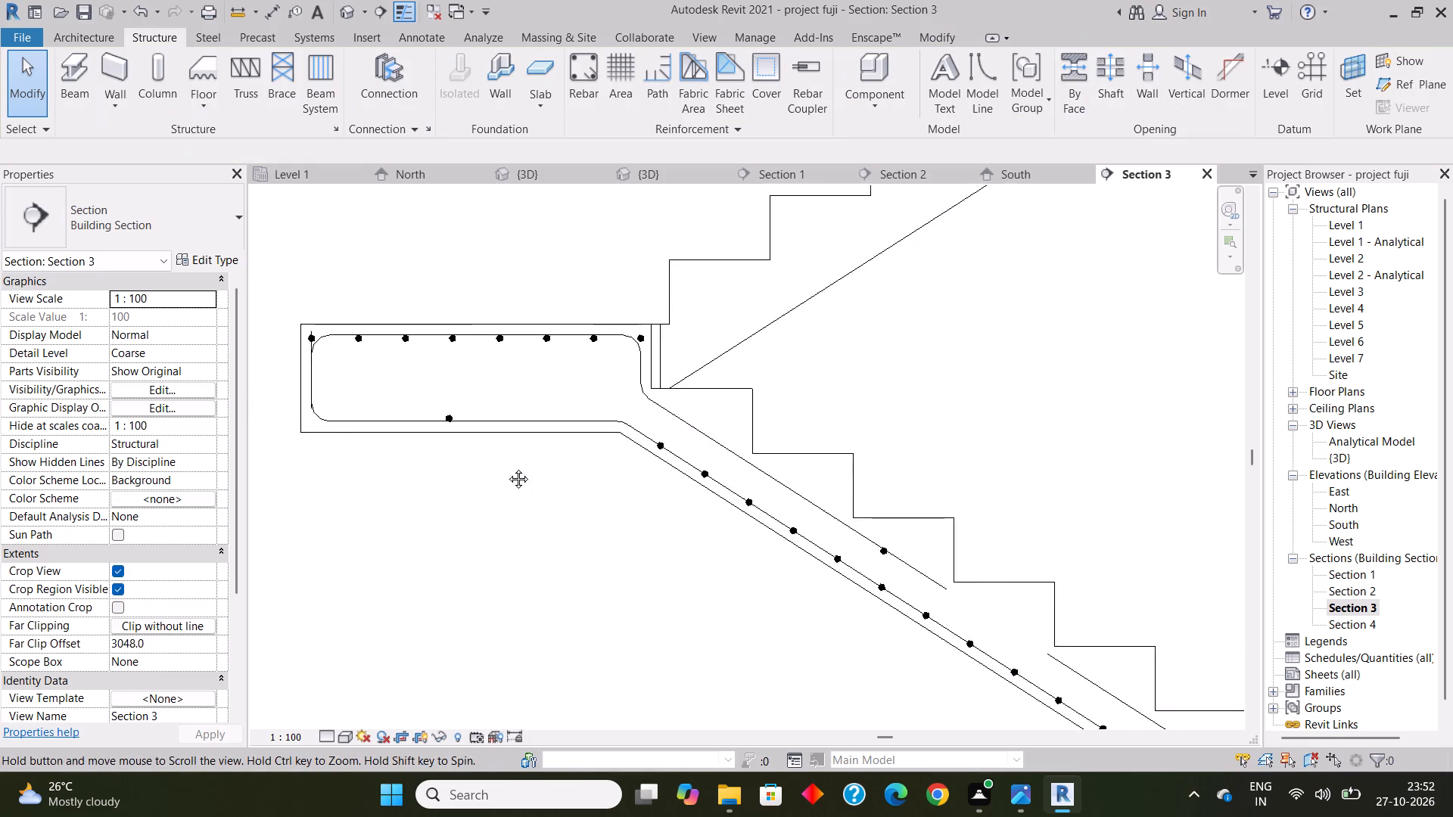
{"action": "middle_click_drag", "start_coordinate": [507, 468], "coordinate": [639, 457]}
{"action": "scroll", "coordinate": [542, 393], "scroll_direction": "up", "scroll_amount": 2}
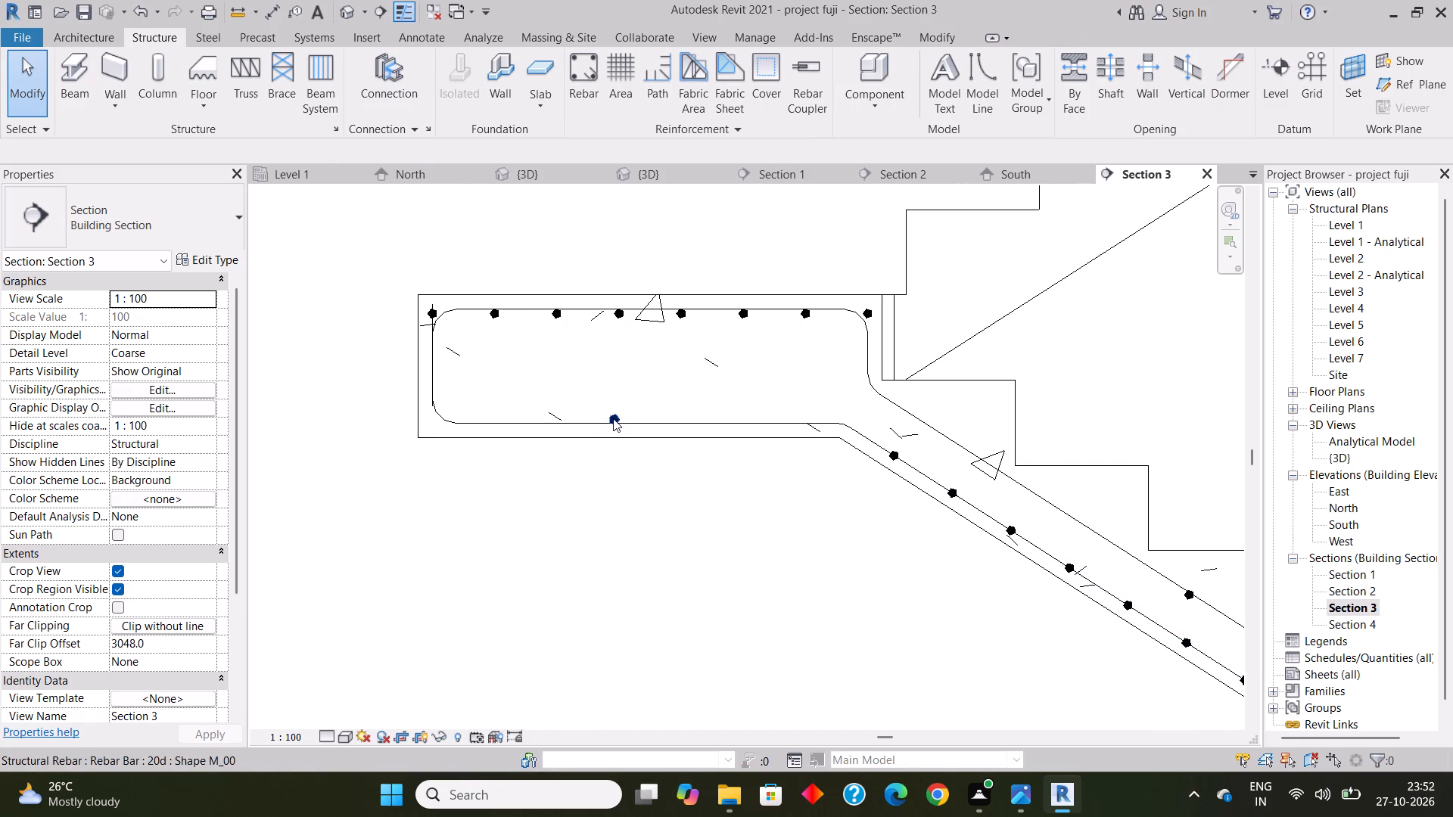
{"action": "left_click", "coordinate": [614, 418]}
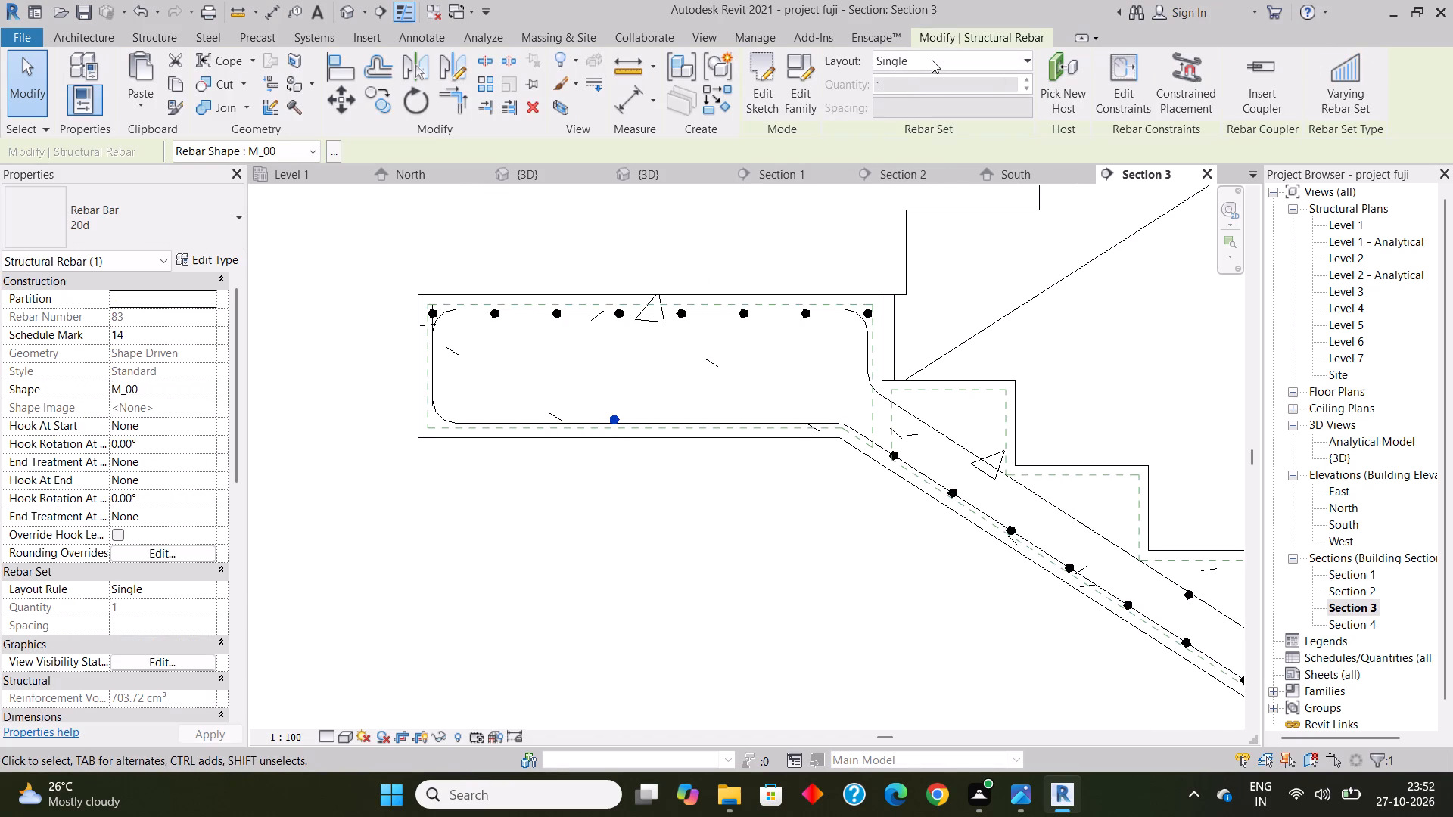
{"action": "left_click", "coordinate": [932, 61]}
{"action": "left_click", "coordinate": [936, 125]}
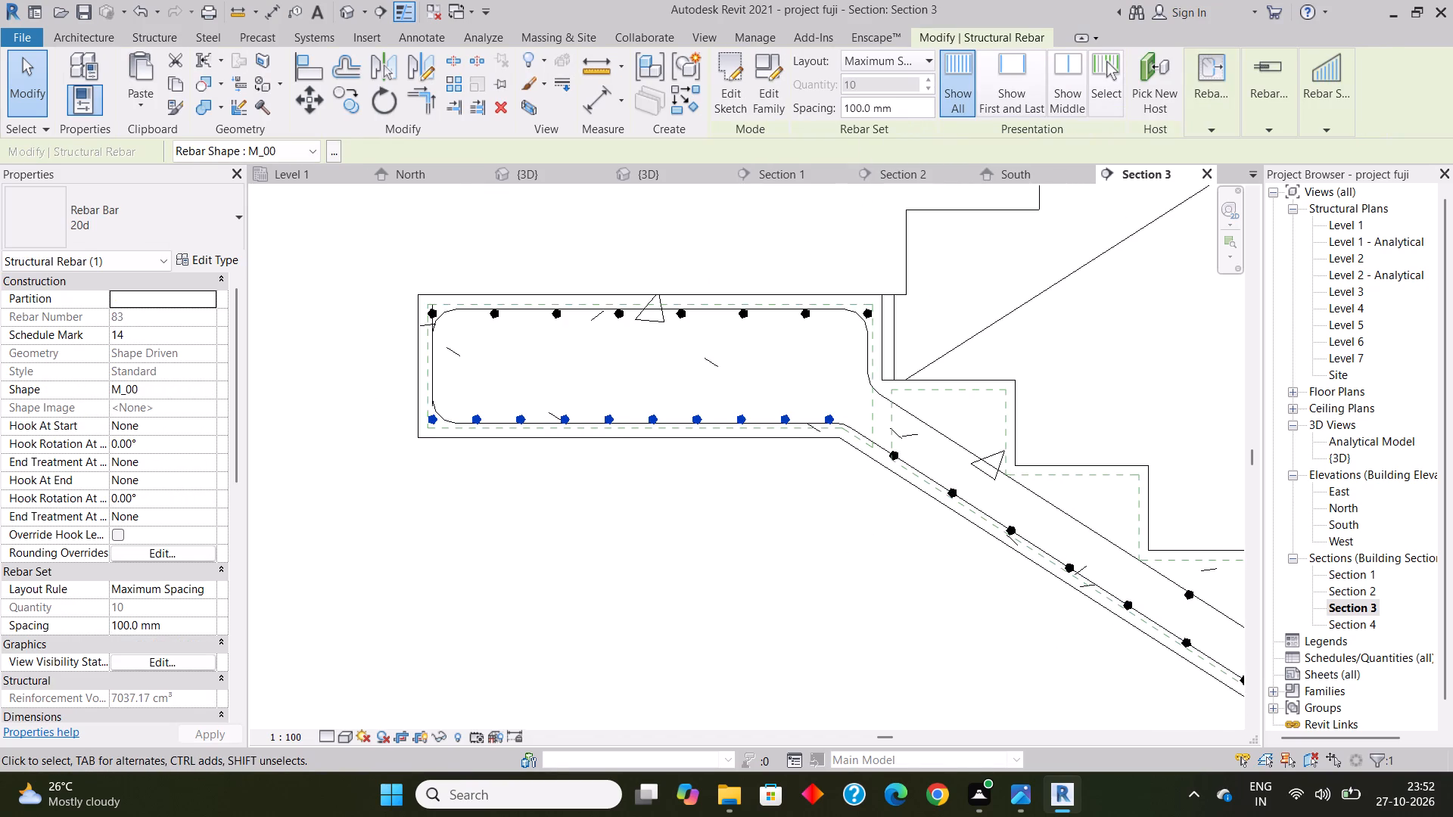
{"action": "left_click_drag", "start_coordinate": [904, 110], "coordinate": [749, 117]}
{"action": "type", "text": "150mm"}
{"action": "key", "text": "Return"}
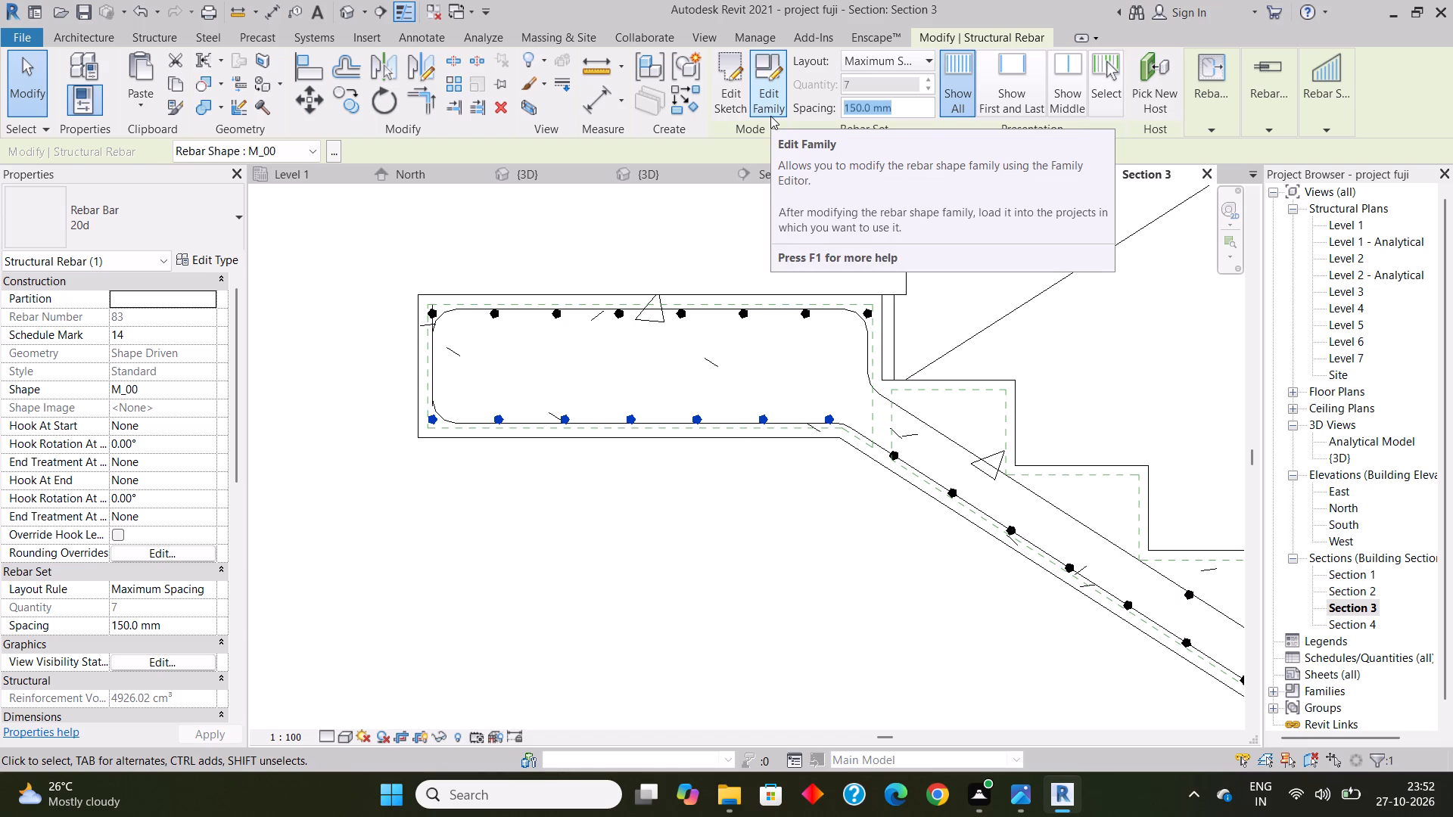
{"action": "left_click", "coordinate": [585, 520]}
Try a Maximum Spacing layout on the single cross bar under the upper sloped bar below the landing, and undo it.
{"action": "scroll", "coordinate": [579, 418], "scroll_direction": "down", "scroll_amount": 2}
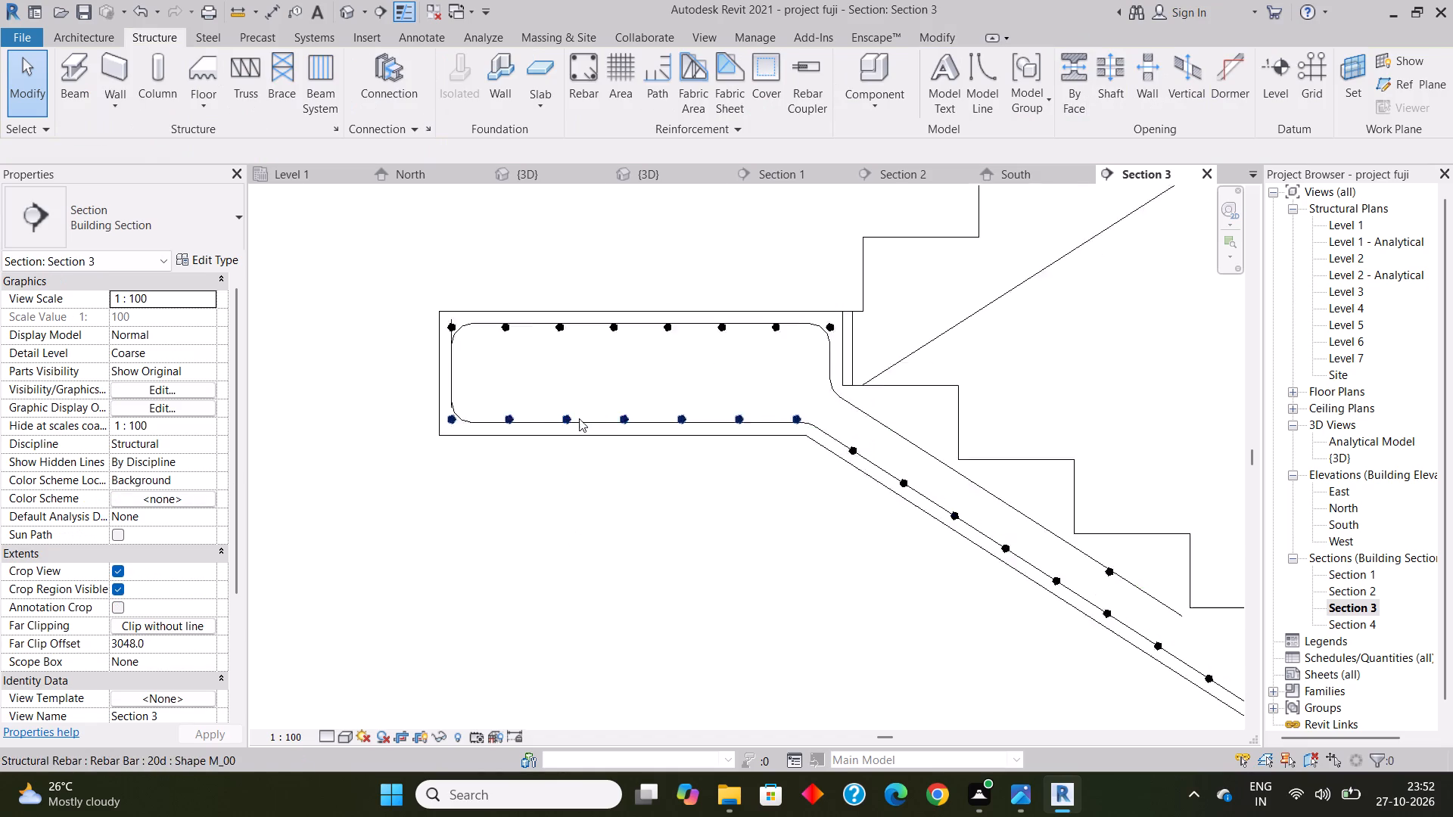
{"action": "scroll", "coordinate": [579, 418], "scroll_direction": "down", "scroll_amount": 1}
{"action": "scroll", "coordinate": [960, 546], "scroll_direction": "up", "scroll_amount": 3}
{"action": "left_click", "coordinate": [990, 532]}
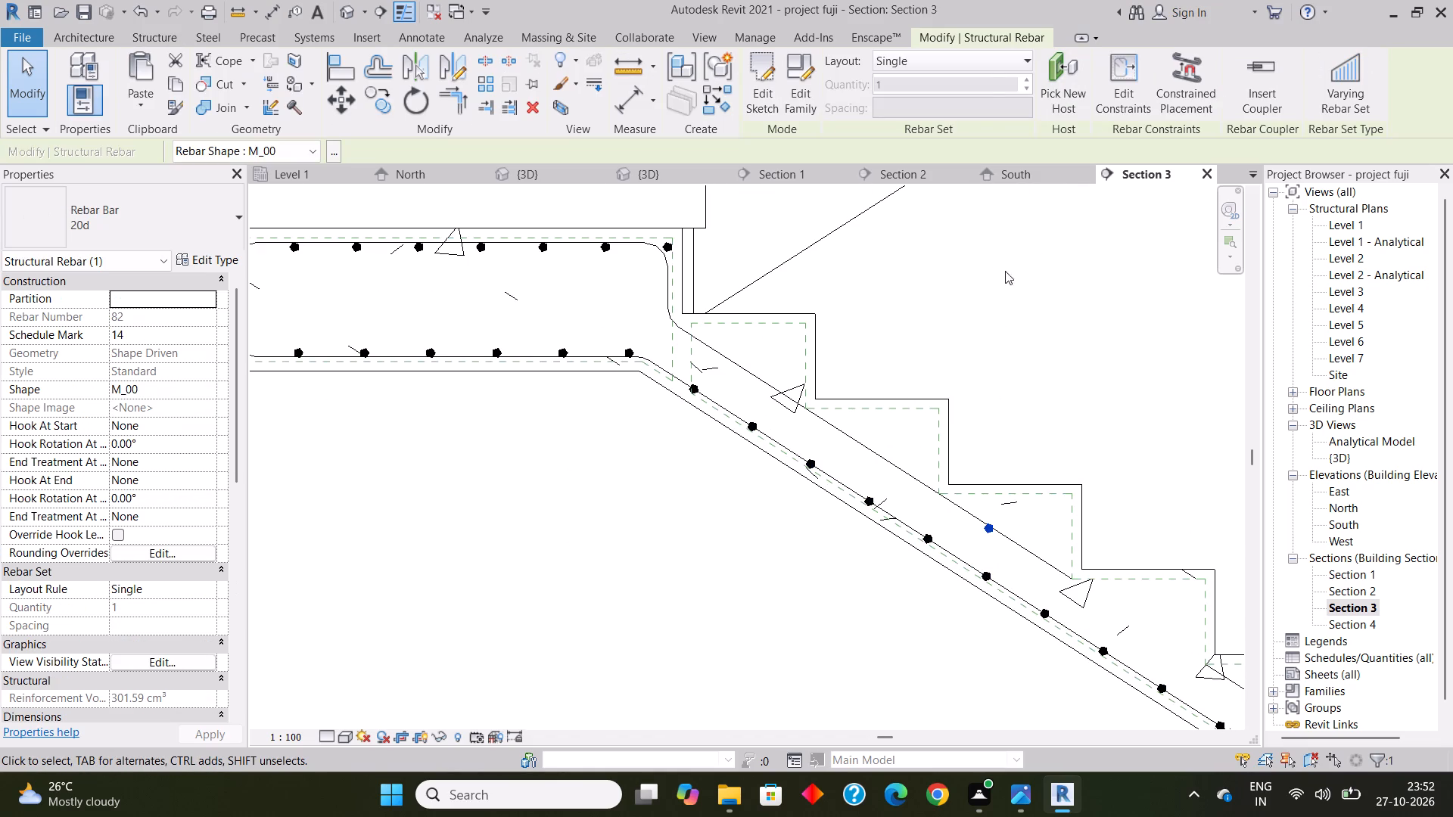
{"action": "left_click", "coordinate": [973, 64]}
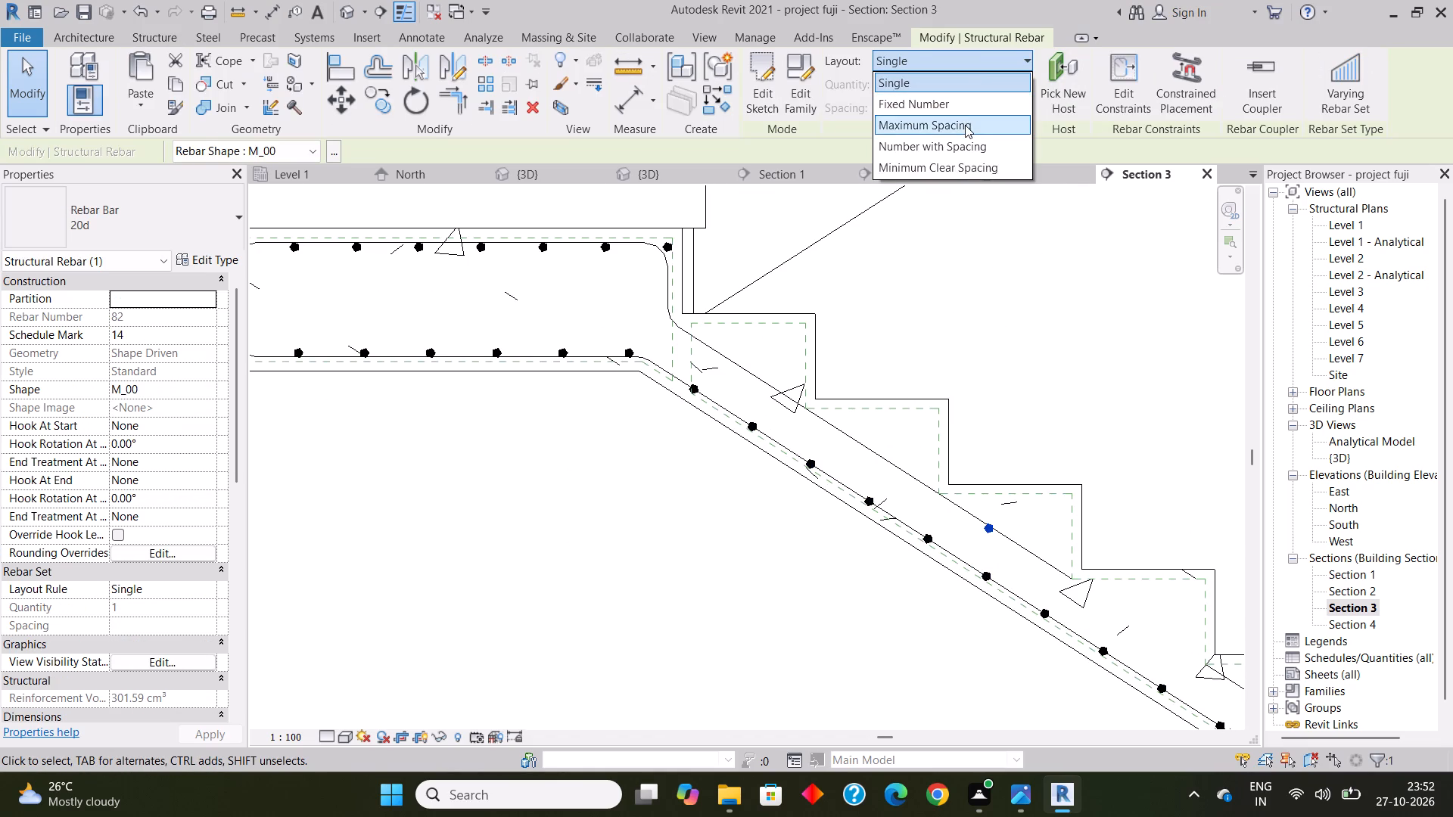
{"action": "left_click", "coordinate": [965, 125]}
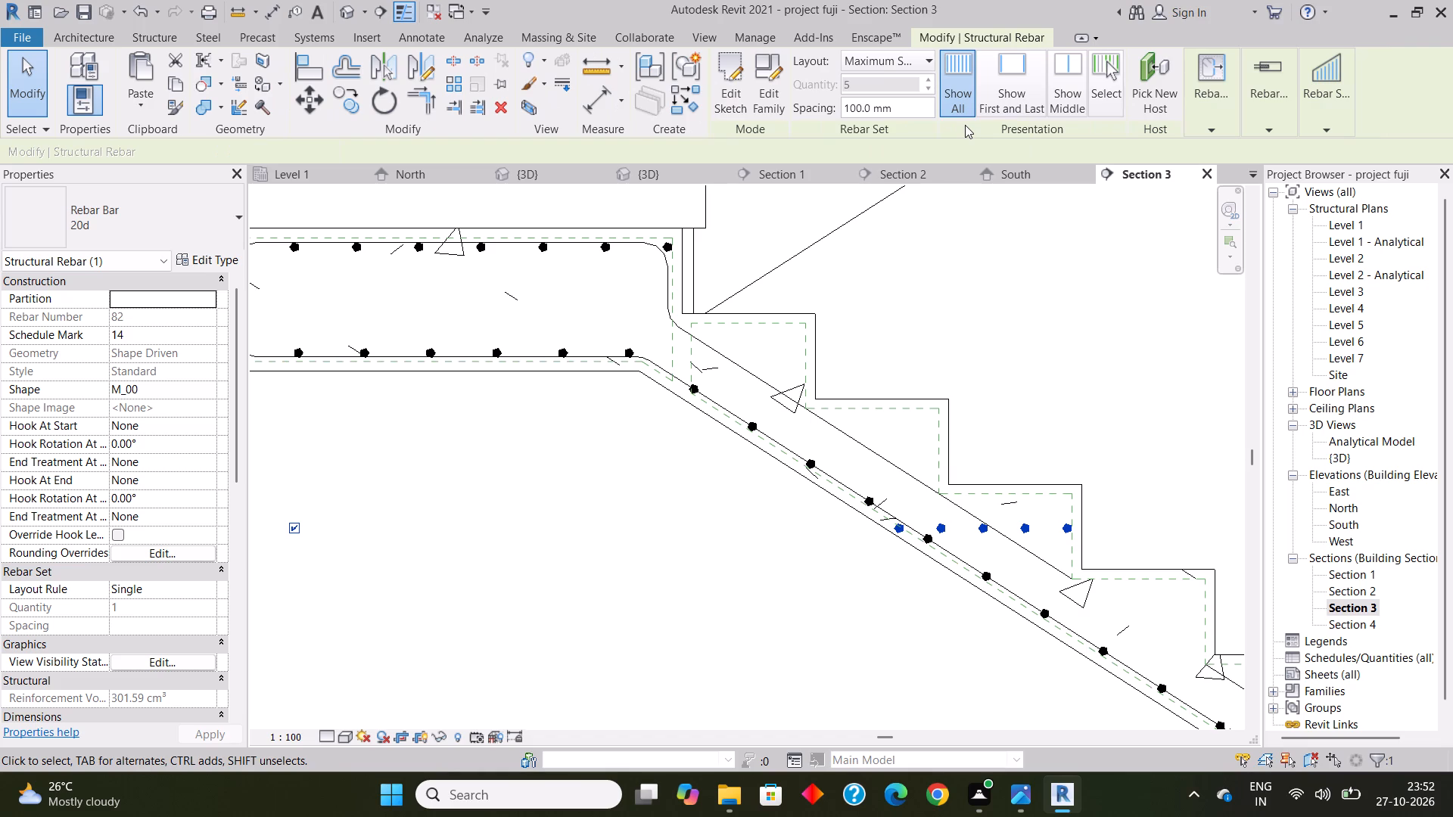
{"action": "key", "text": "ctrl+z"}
Delete the single cross bar against the upper sloped bar that descends from the landing.
{"action": "scroll", "coordinate": [954, 440], "scroll_direction": "down", "scroll_amount": 1}
{"action": "middle_click_drag", "start_coordinate": [954, 441], "coordinate": [777, 356]}
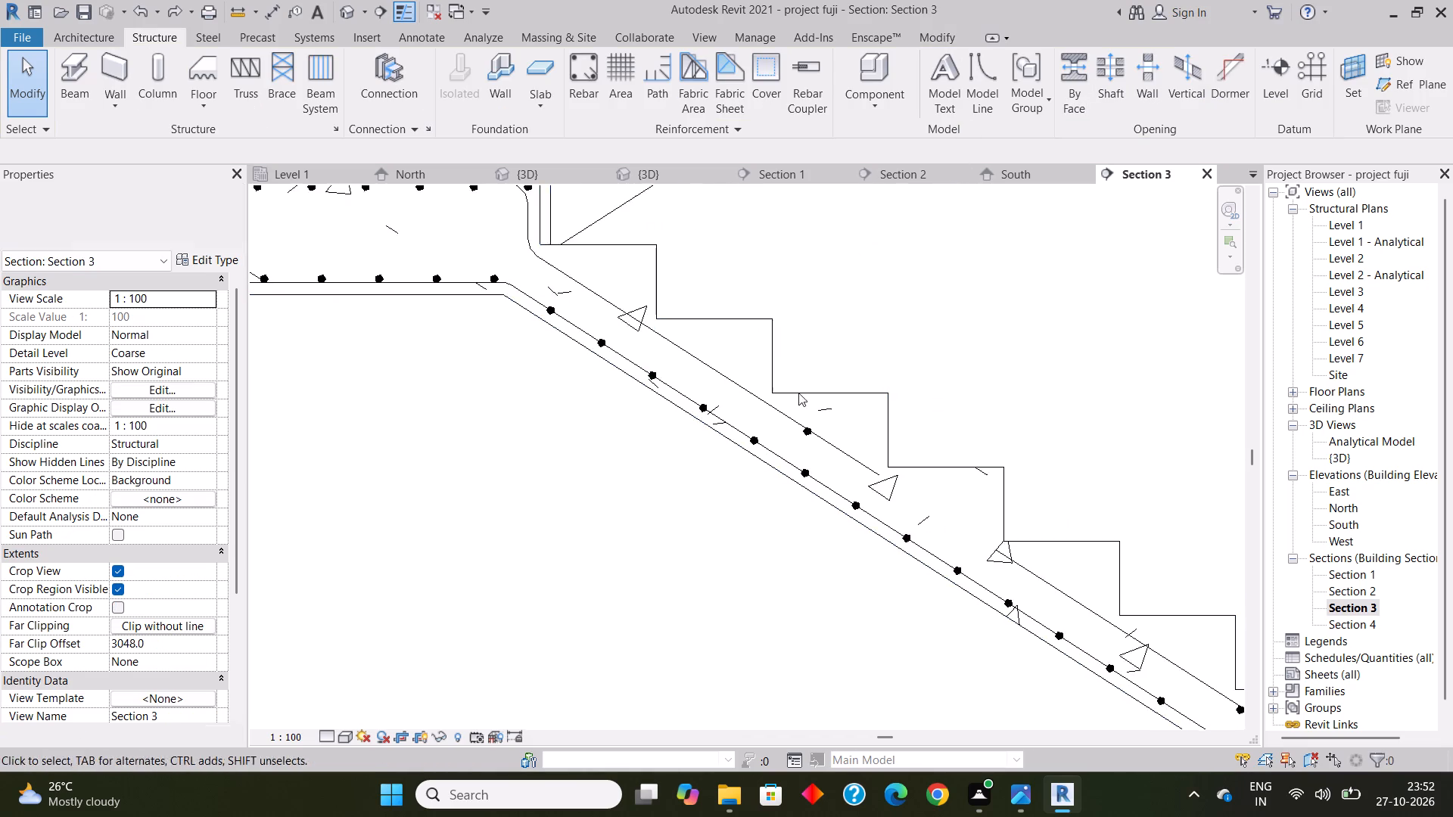
{"action": "scroll", "coordinate": [823, 439], "scroll_direction": "up", "scroll_amount": 2}
{"action": "left_click", "coordinate": [804, 436]}
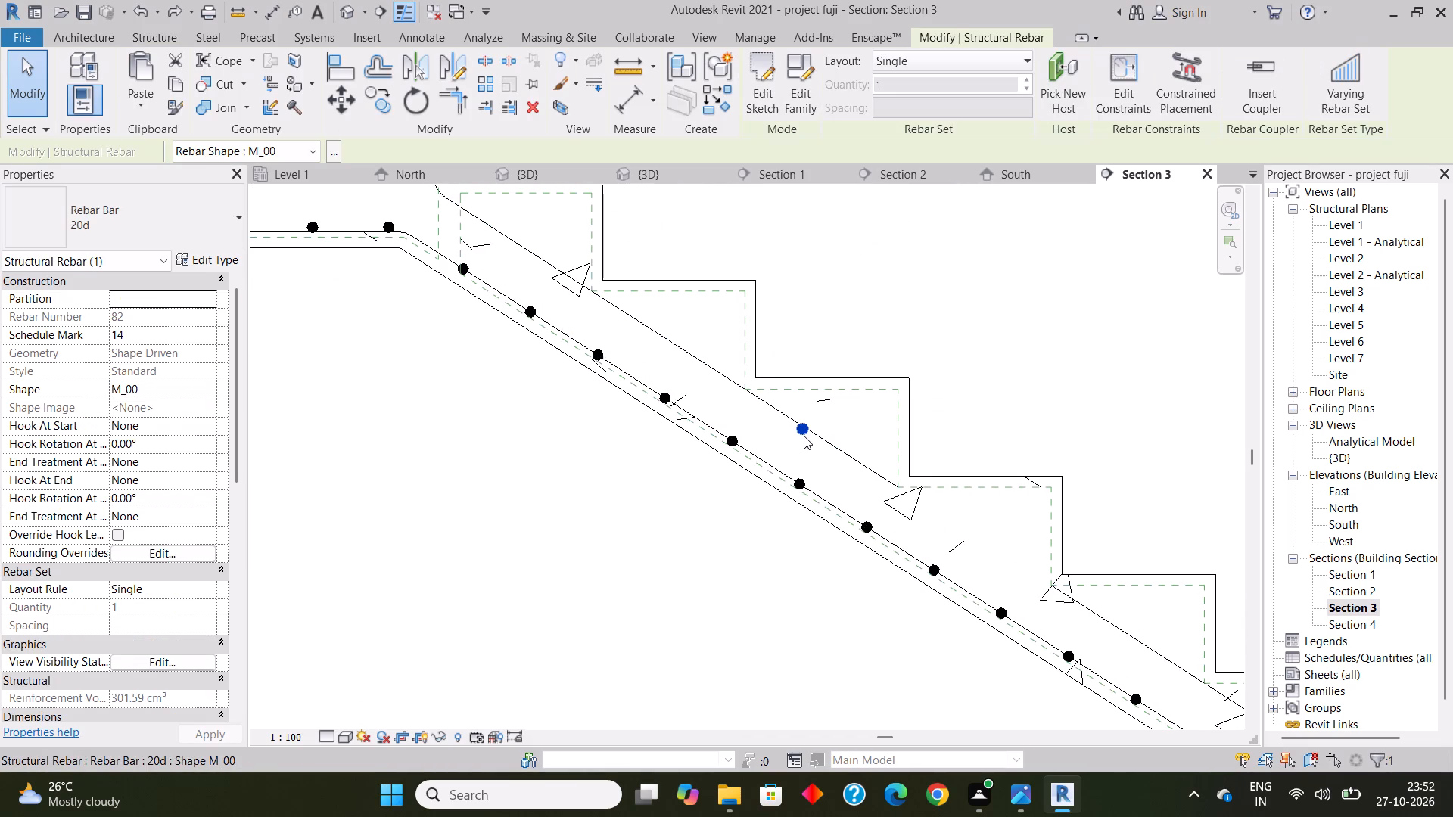
{"action": "key", "text": "Delete"}
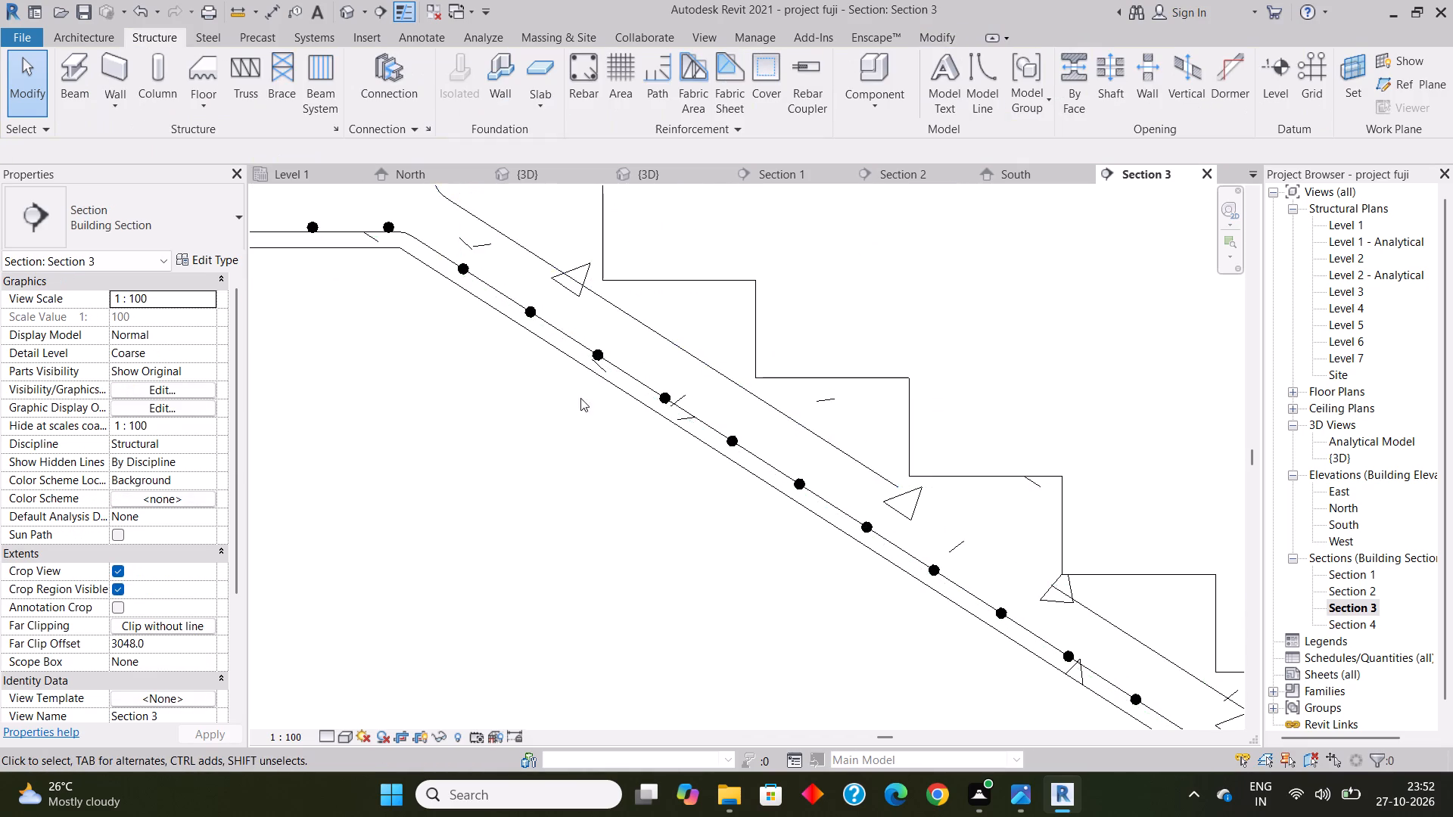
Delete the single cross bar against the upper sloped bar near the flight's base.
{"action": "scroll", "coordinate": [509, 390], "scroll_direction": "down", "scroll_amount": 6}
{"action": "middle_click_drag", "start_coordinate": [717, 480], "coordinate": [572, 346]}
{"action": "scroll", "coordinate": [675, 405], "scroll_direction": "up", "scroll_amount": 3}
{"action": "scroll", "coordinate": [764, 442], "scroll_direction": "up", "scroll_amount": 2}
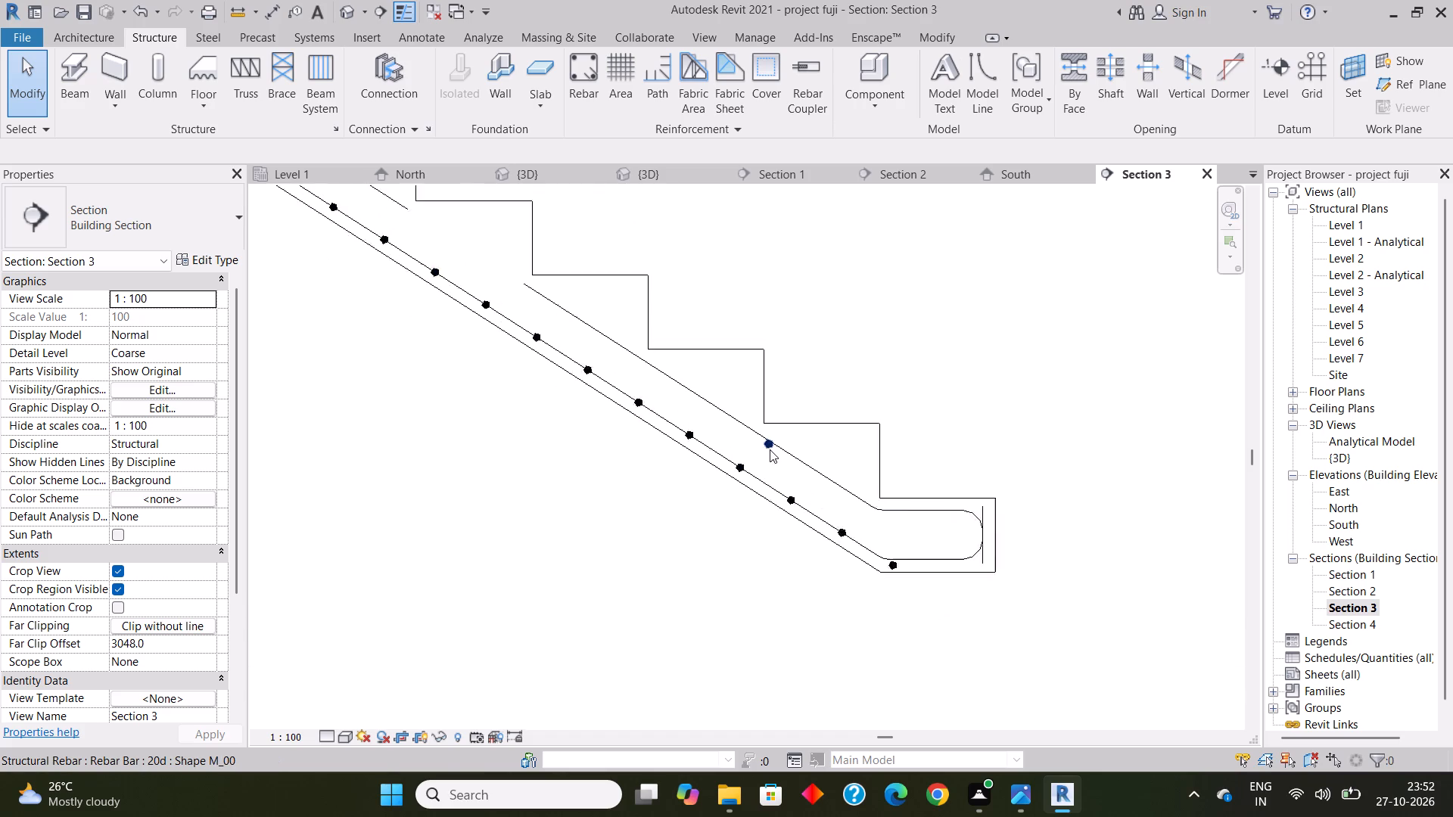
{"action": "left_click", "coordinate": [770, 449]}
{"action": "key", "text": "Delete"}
Place ten single 10M straight cross bars (M_00) spaced along the underside of the upper sloped bar descending from the landing.
{"action": "scroll", "coordinate": [750, 452], "scroll_direction": "down", "scroll_amount": 3}
{"action": "scroll", "coordinate": [608, 517], "scroll_direction": "down", "scroll_amount": 3}
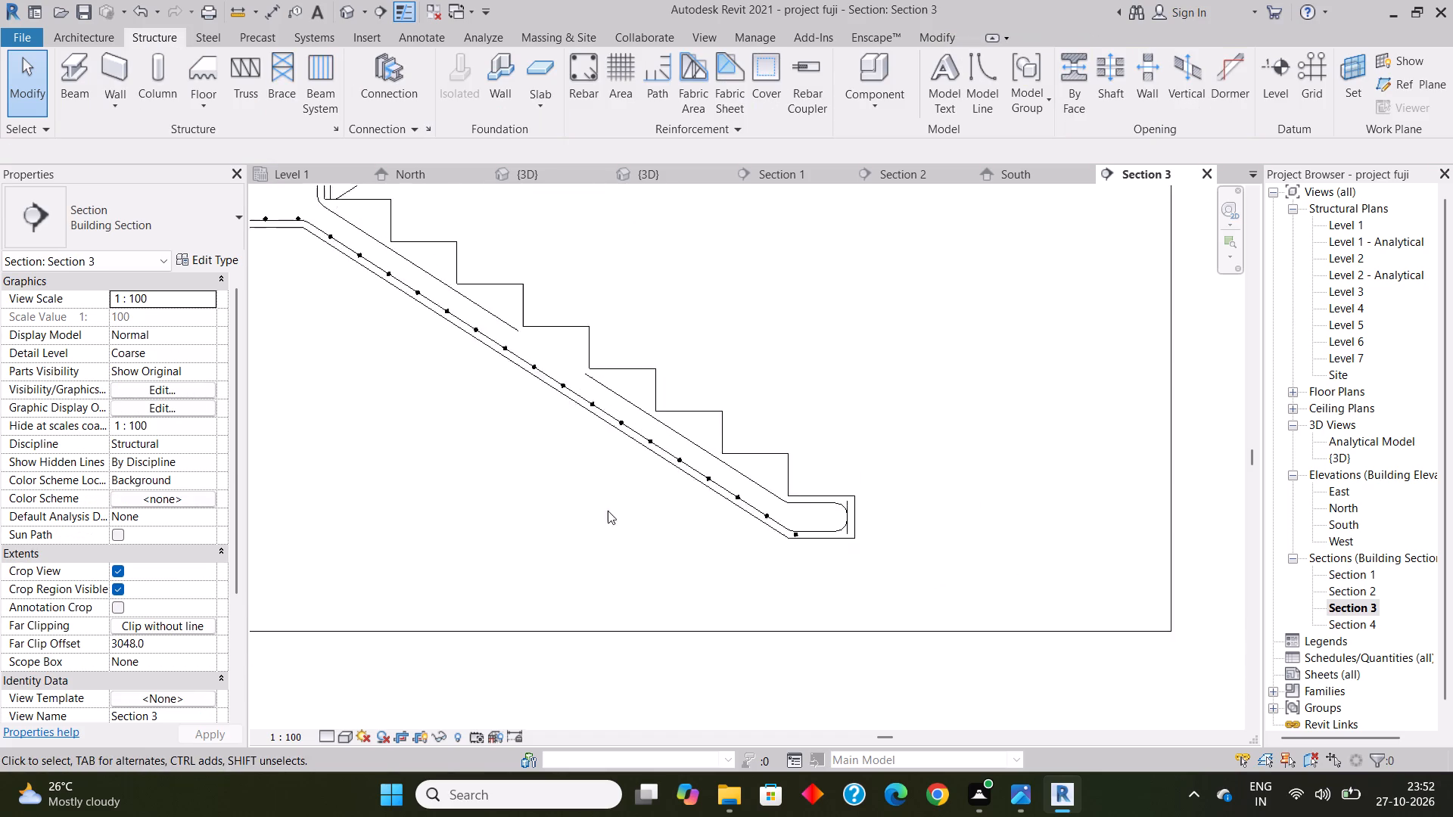
{"action": "scroll", "coordinate": [604, 459], "scroll_direction": "down", "scroll_amount": 2}
{"action": "middle_click_drag", "start_coordinate": [602, 461], "coordinate": [715, 509]}
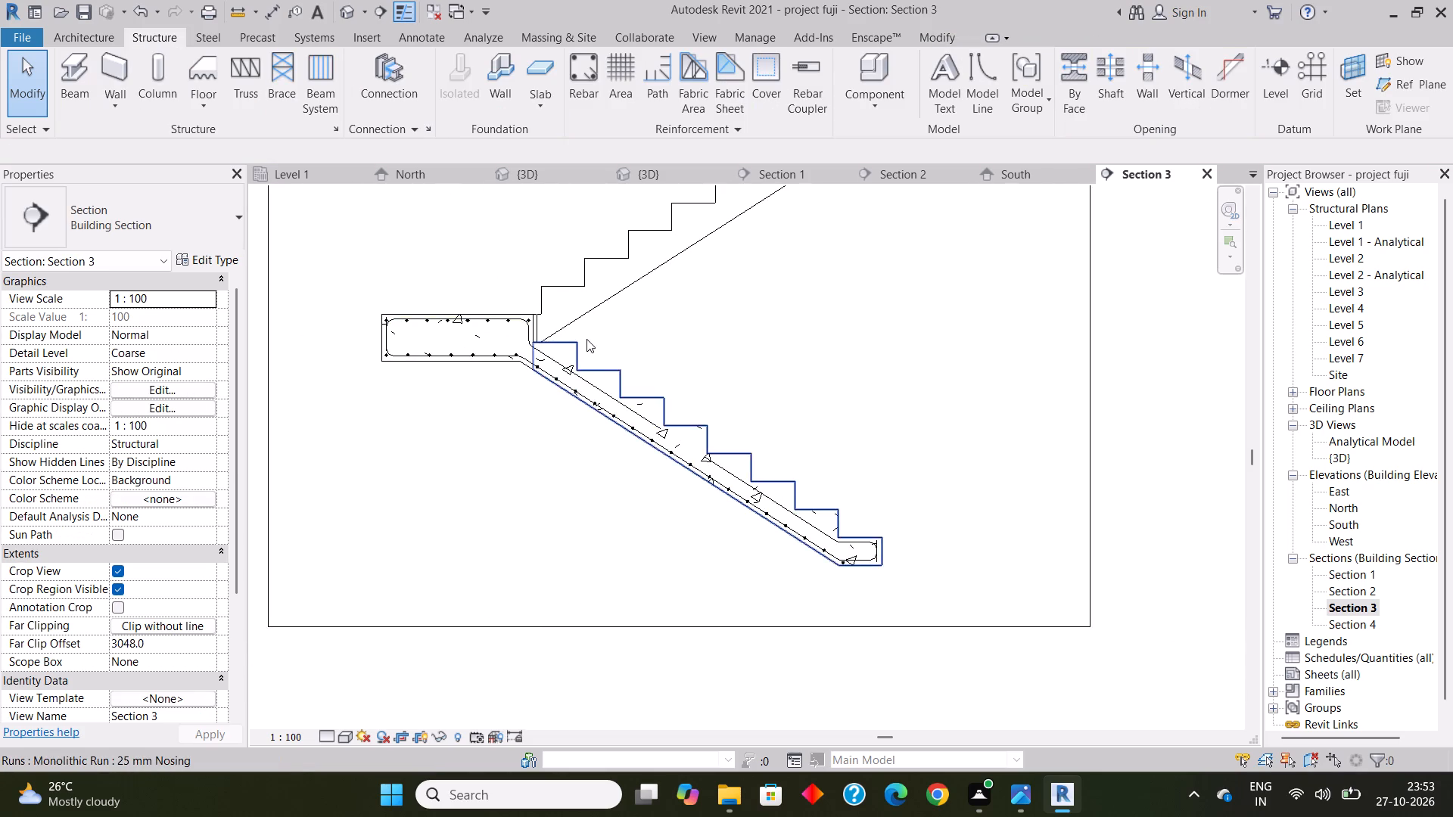
{"action": "scroll", "coordinate": [586, 339], "scroll_direction": "up", "scroll_amount": 3}
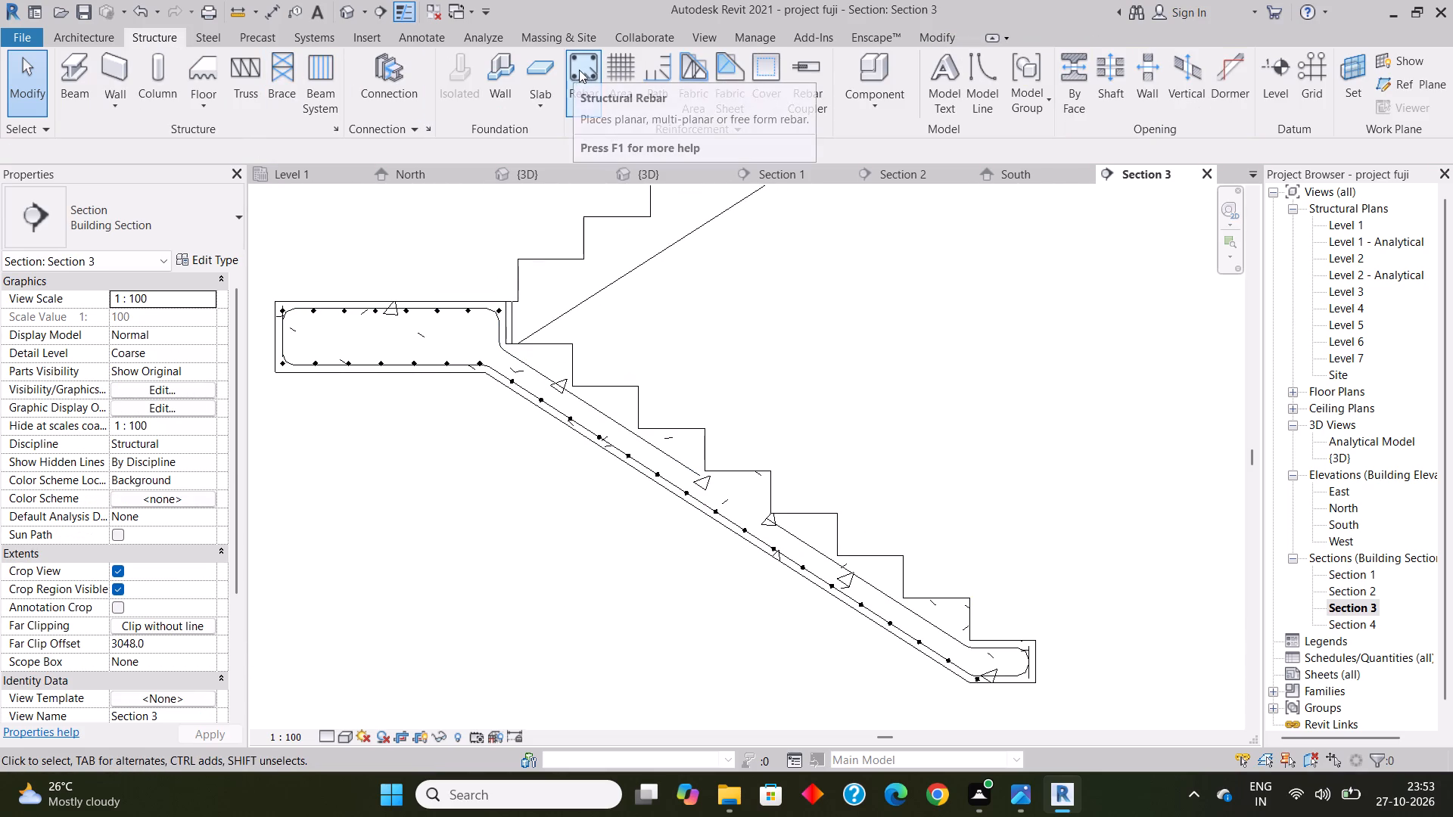
{"action": "left_click", "coordinate": [583, 69]}
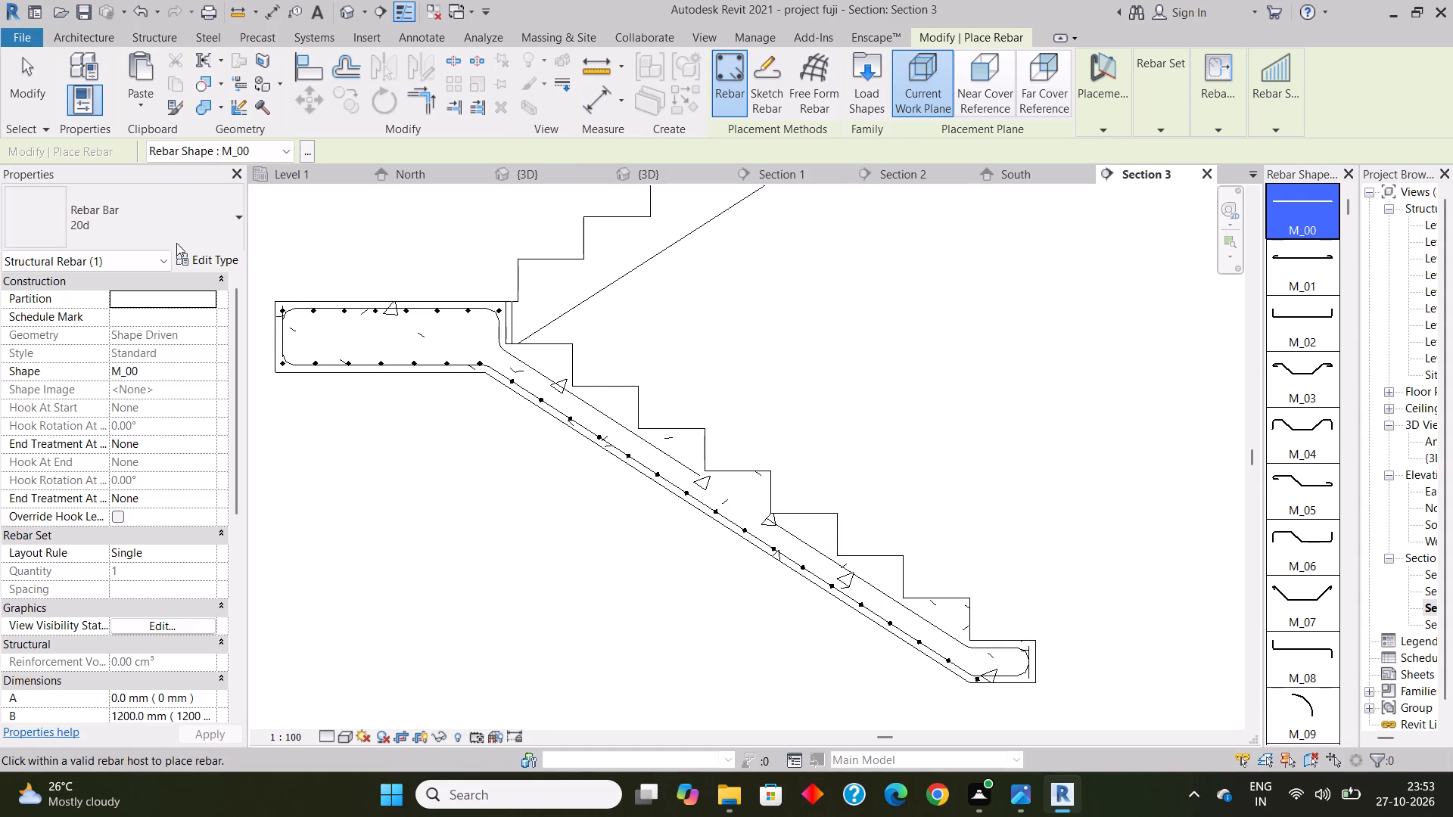
{"action": "left_click", "coordinate": [157, 235]}
{"action": "left_click", "coordinate": [98, 313]}
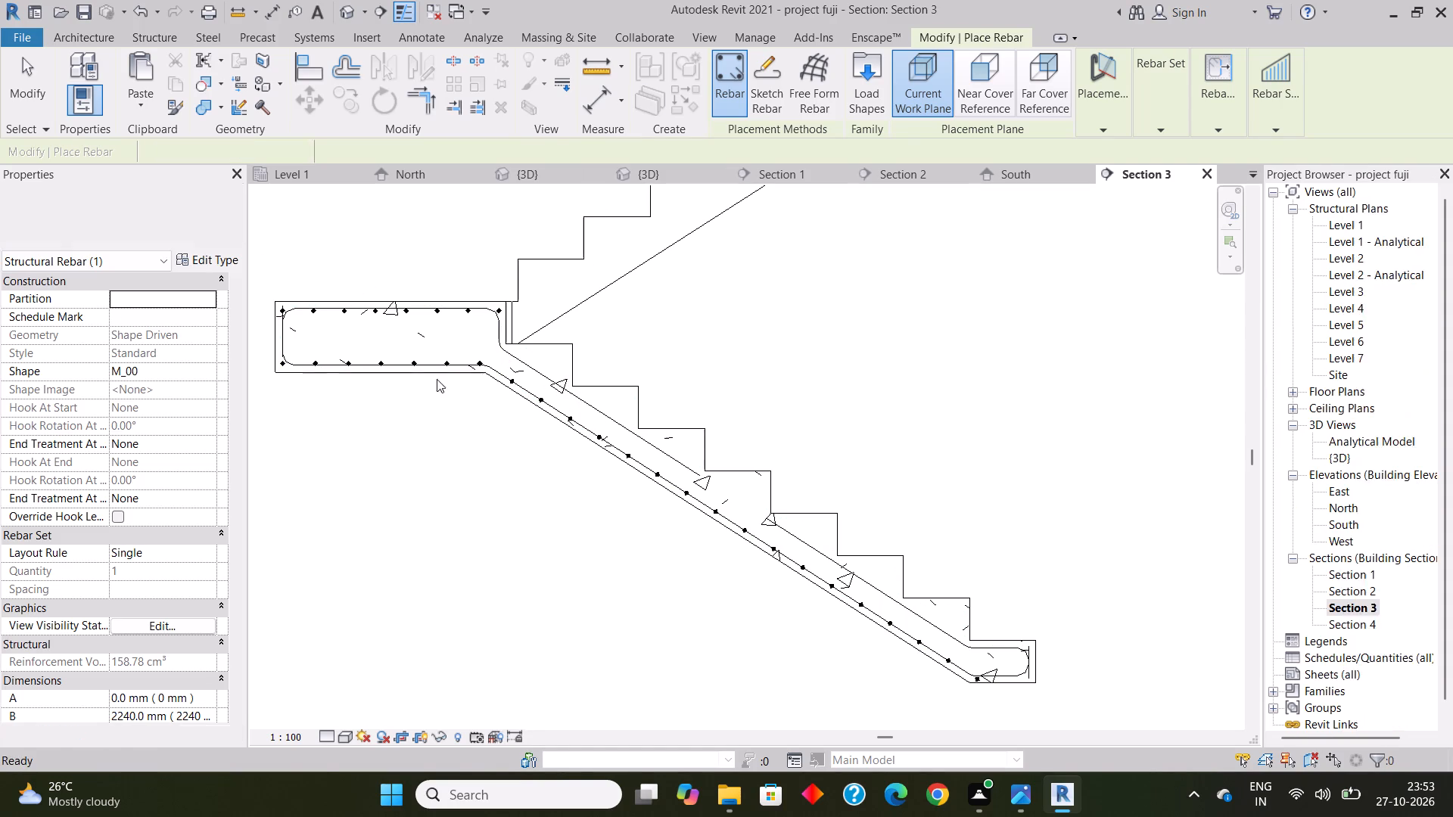
{"action": "scroll", "coordinate": [605, 393], "scroll_direction": "up", "scroll_amount": 6}
{"action": "scroll", "coordinate": [412, 310], "scroll_direction": "up", "scroll_amount": 1}
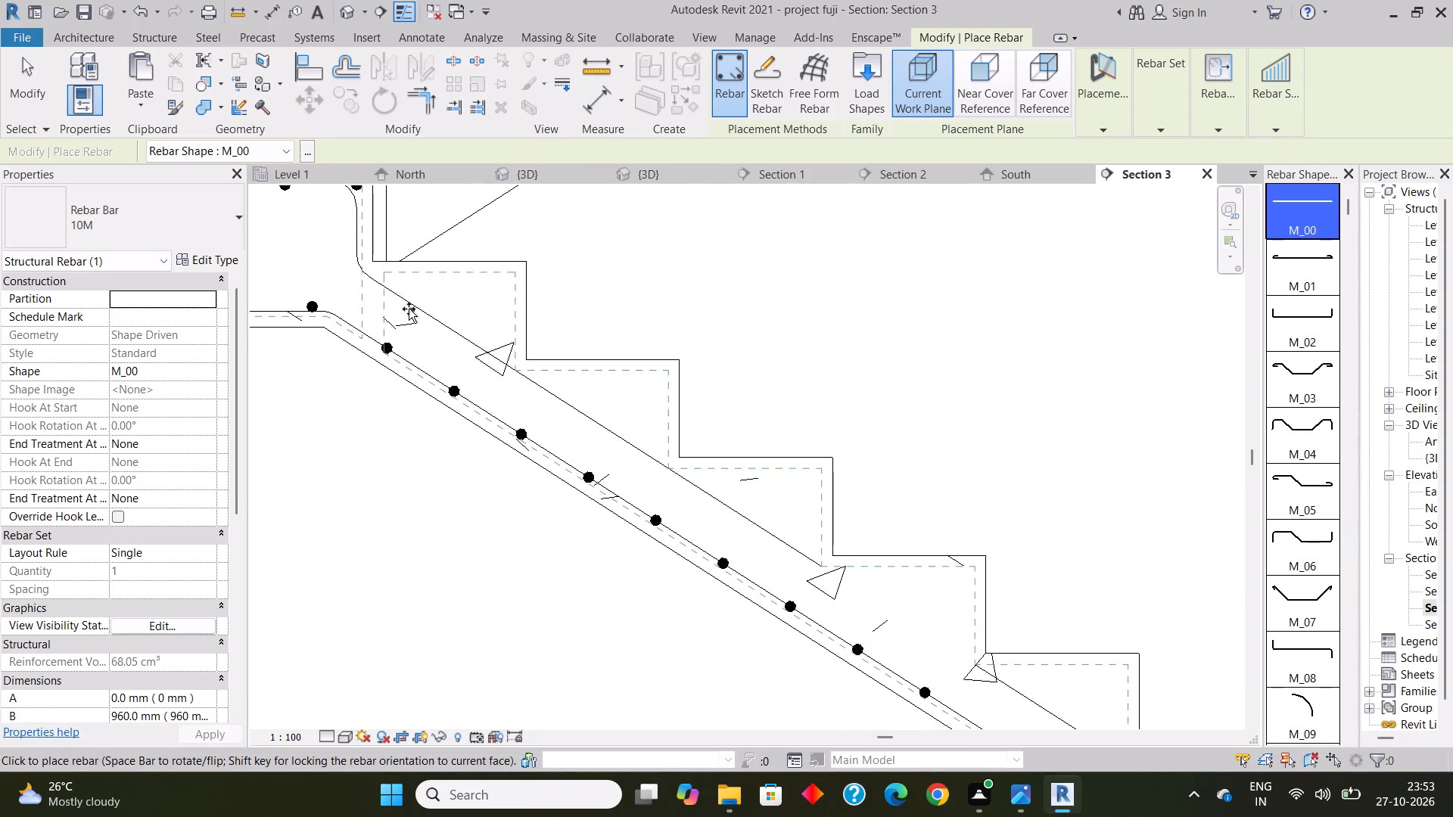
{"action": "scroll", "coordinate": [409, 309], "scroll_direction": "up", "scroll_amount": 1}
{"action": "left_click", "coordinate": [387, 290]}
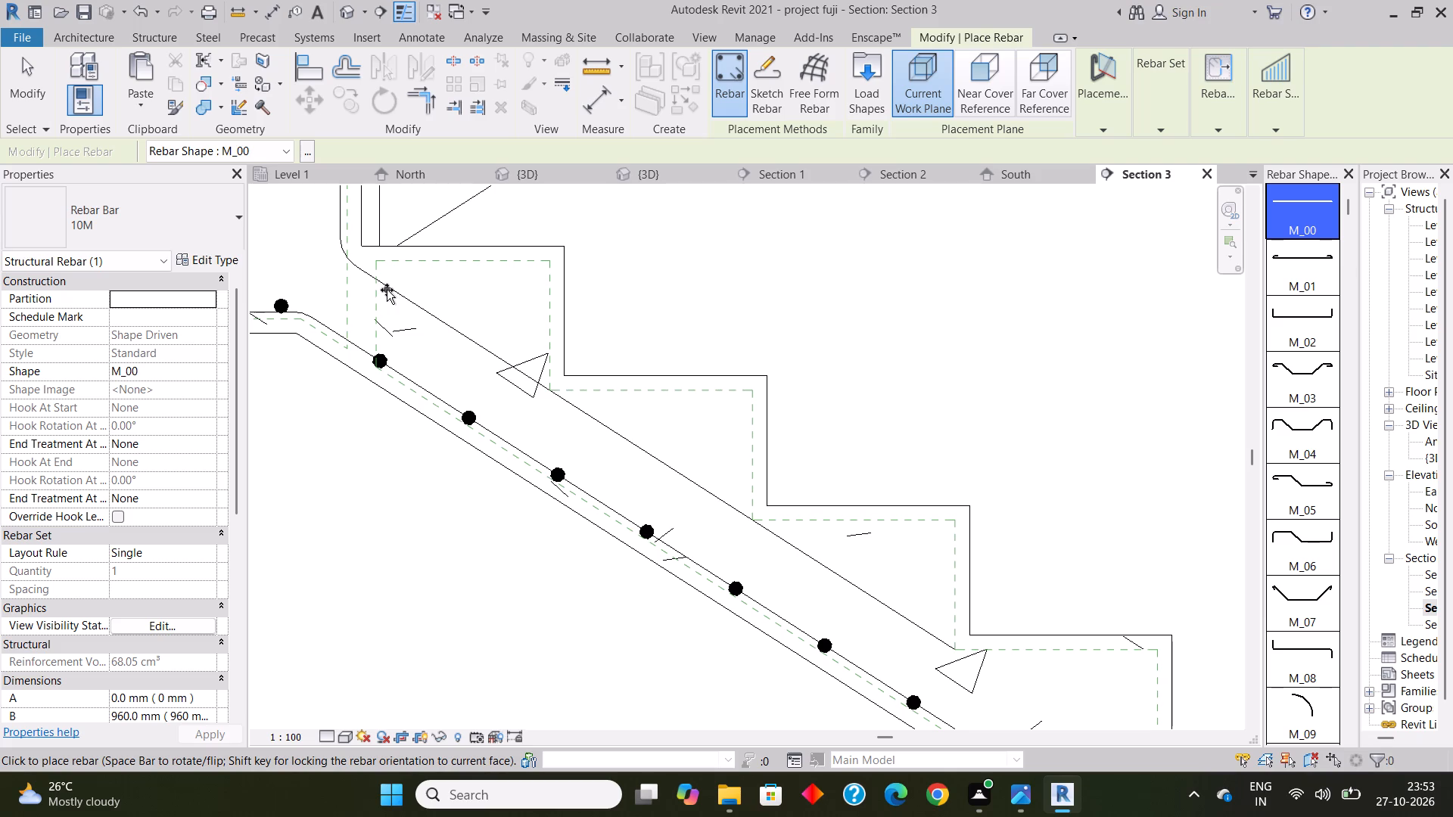
{"action": "left_click", "coordinate": [450, 330]}
{"action": "left_click", "coordinate": [502, 365]}
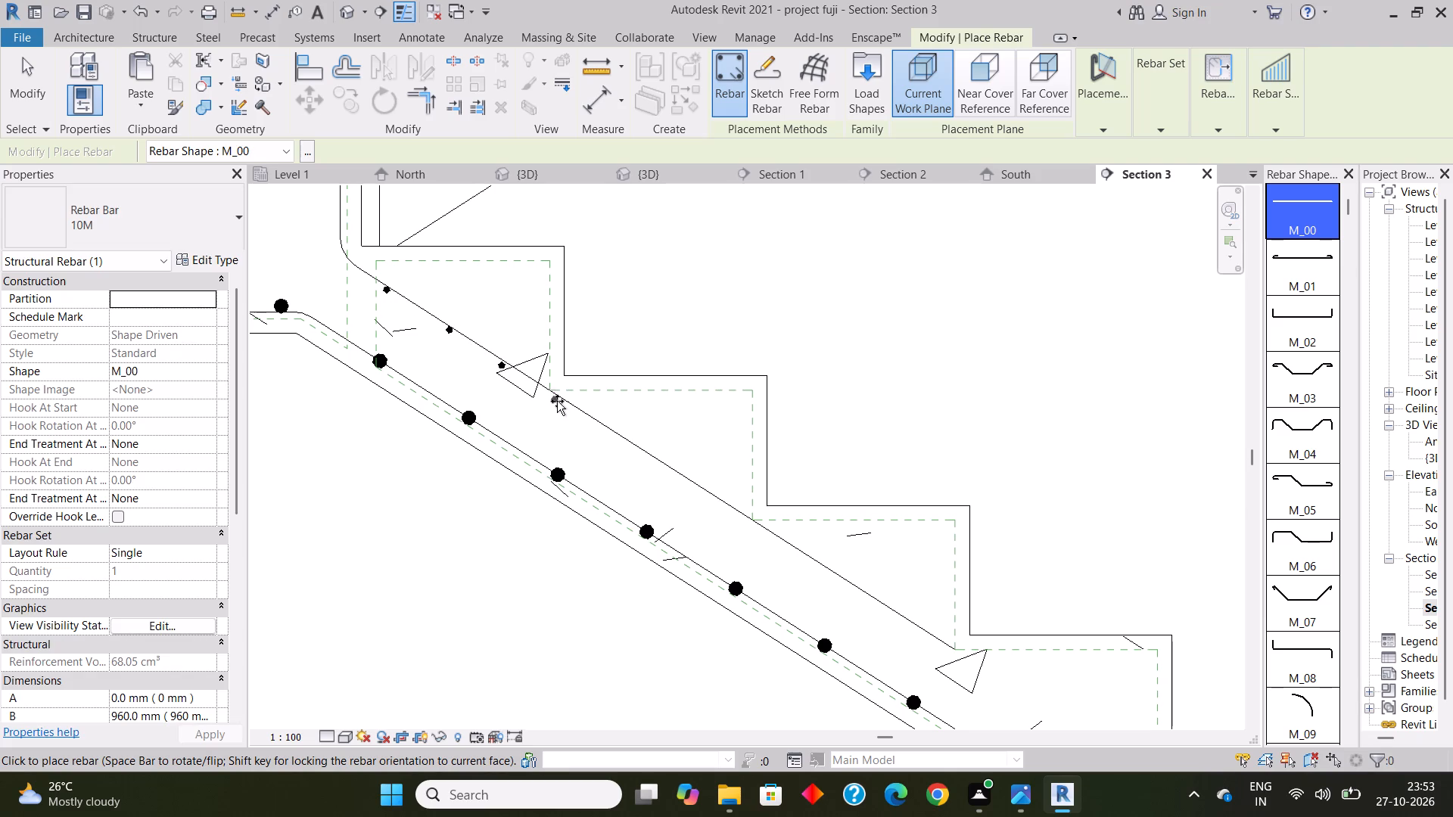
{"action": "left_click", "coordinate": [559, 403]}
{"action": "left_click", "coordinate": [618, 442]}
{"action": "left_click", "coordinate": [671, 477]}
{"action": "left_click", "coordinate": [727, 511]}
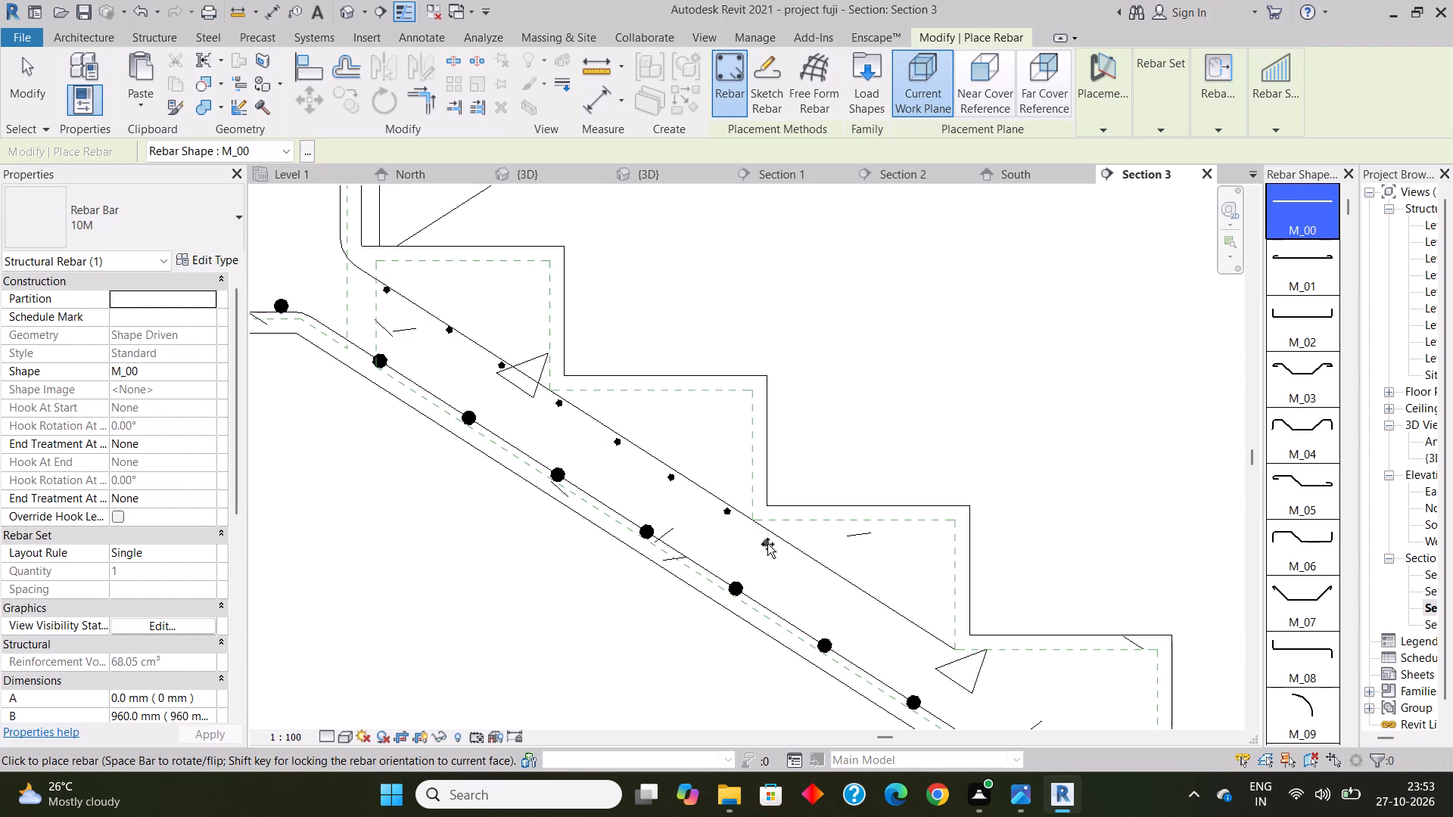
{"action": "left_click", "coordinate": [784, 546]}
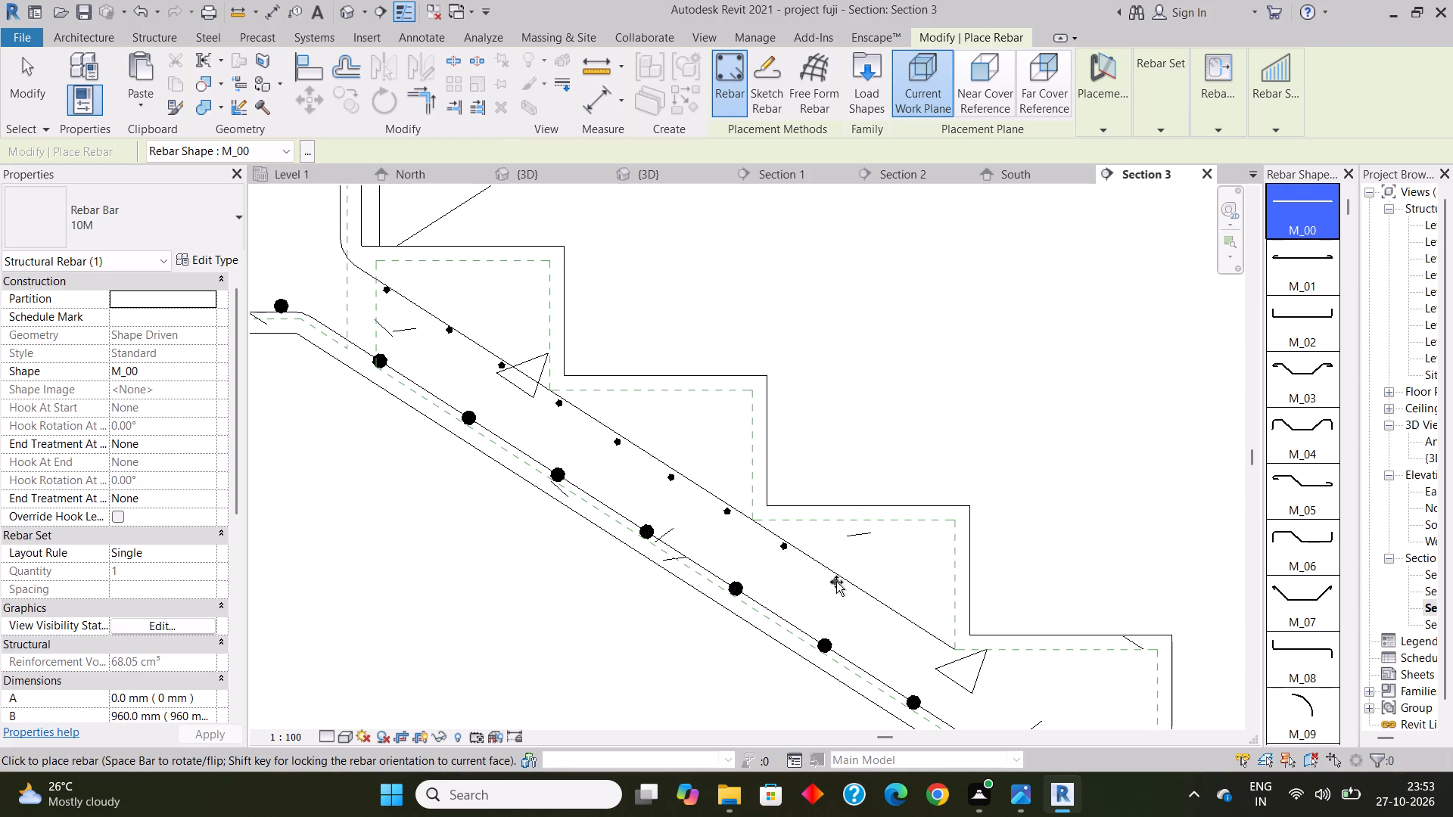
{"action": "left_click", "coordinate": [839, 582]}
{"action": "left_click", "coordinate": [901, 621]}
Place eleven single 10M straight cross bars (M_00) under the lower flight's separate upper bar, from its upper end into the base.
{"action": "scroll", "coordinate": [782, 533], "scroll_direction": "down", "scroll_amount": 4}
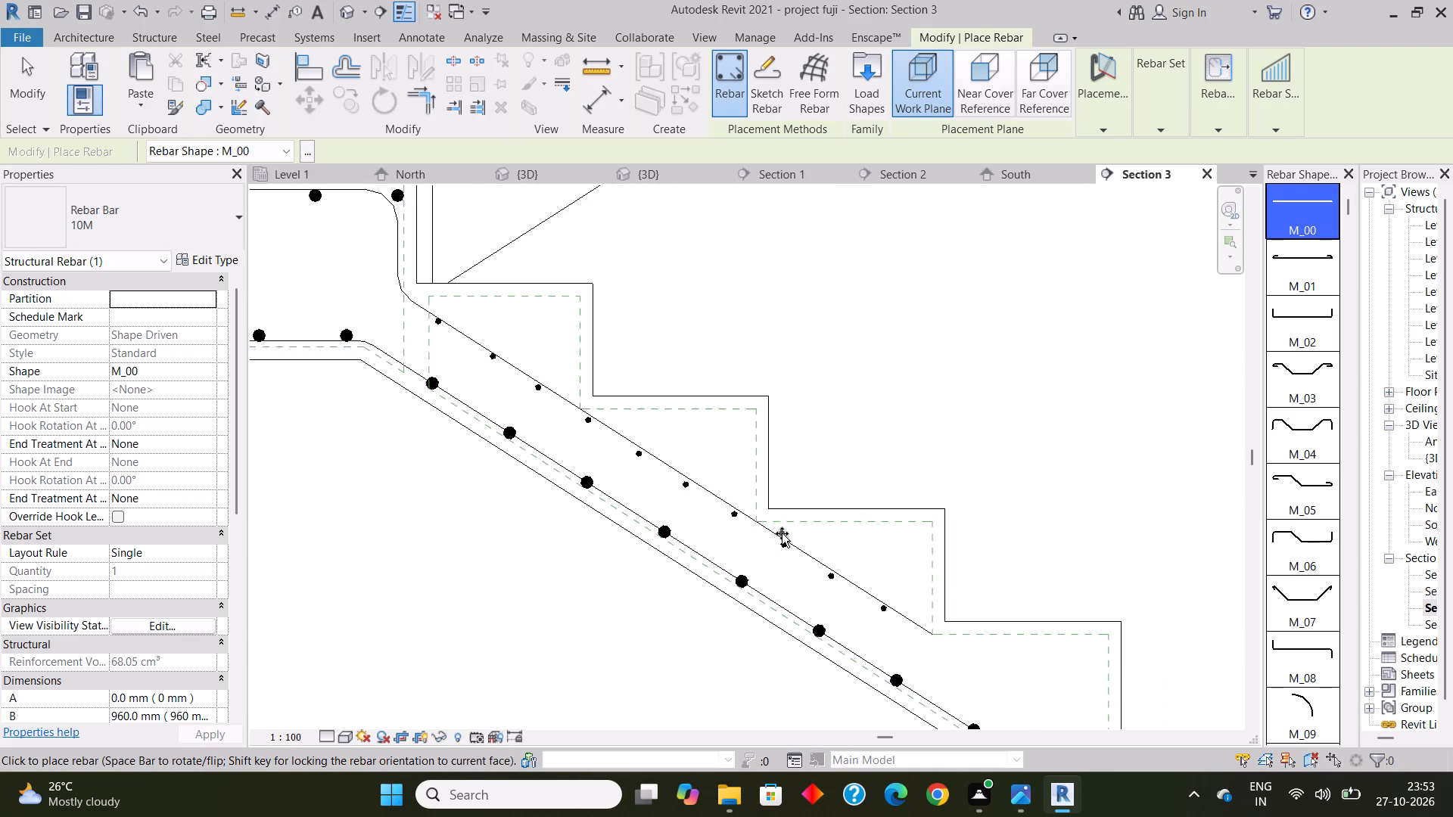
{"action": "scroll", "coordinate": [788, 550], "scroll_direction": "down", "scroll_amount": 3}
{"action": "middle_click_drag", "start_coordinate": [824, 587], "coordinate": [535, 271]}
{"action": "scroll", "coordinate": [661, 319], "scroll_direction": "up", "scroll_amount": 2}
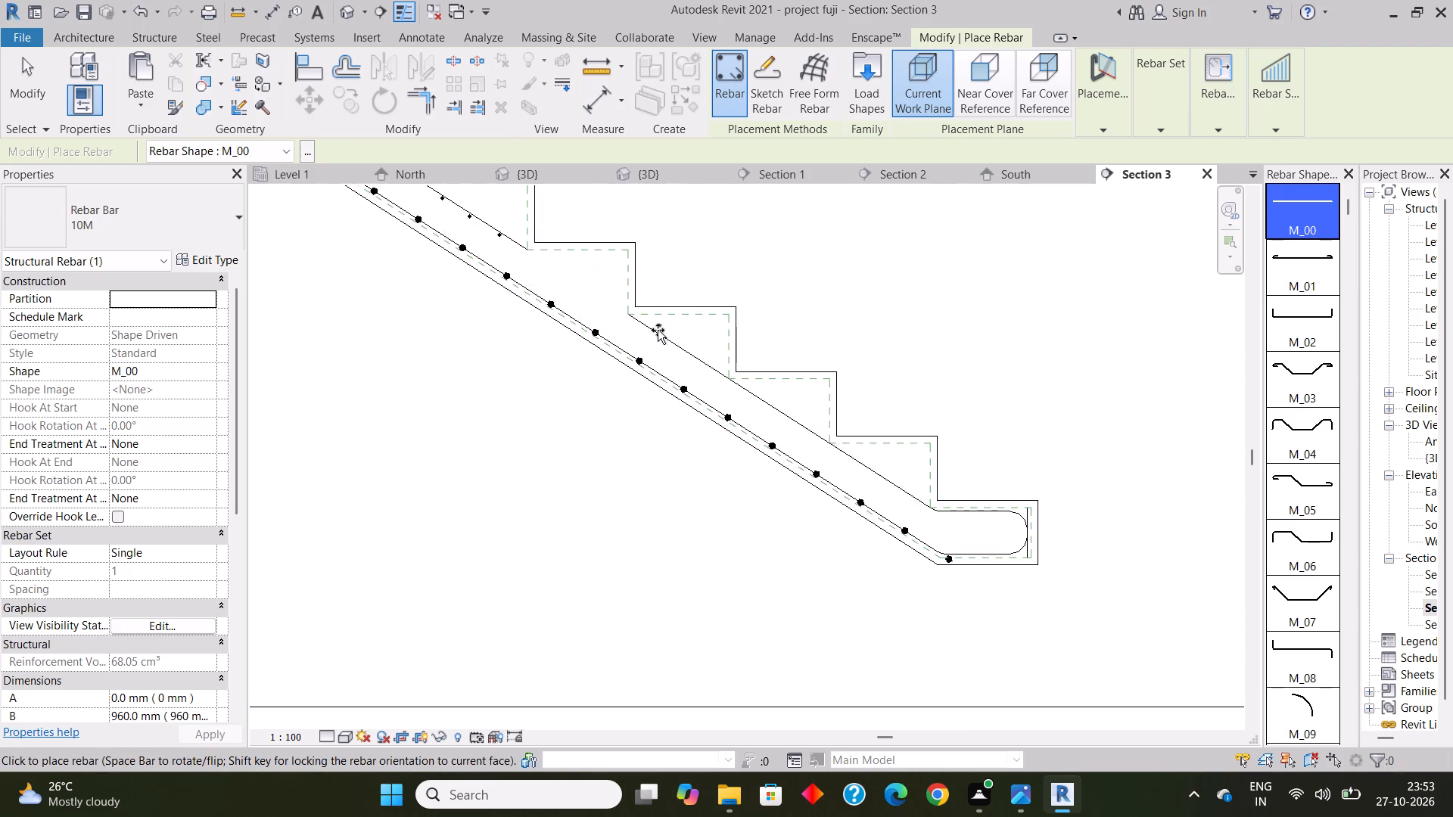
{"action": "scroll", "coordinate": [655, 333], "scroll_direction": "up", "scroll_amount": 5}
{"action": "left_click", "coordinate": [641, 328]}
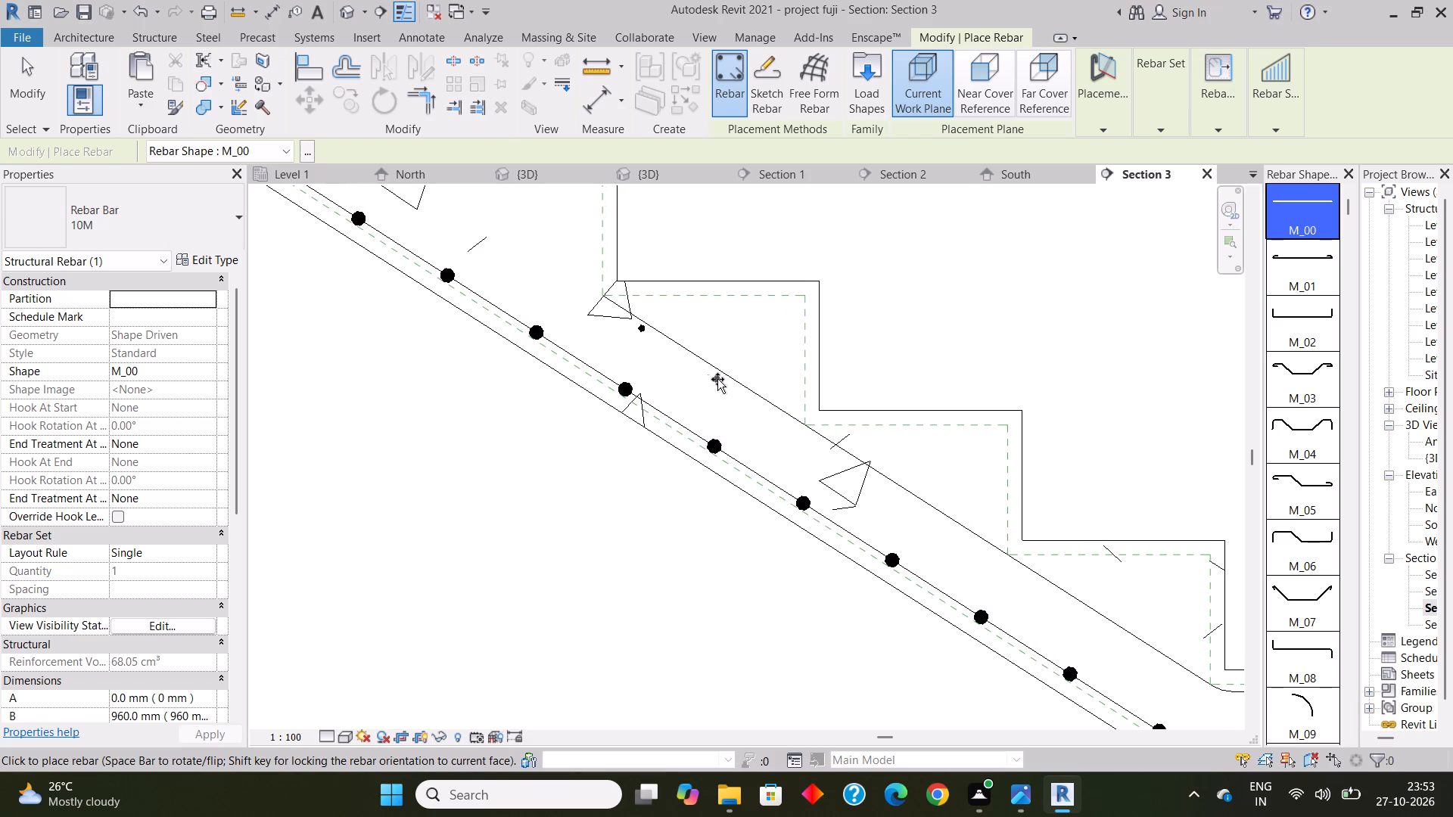
{"action": "left_click", "coordinate": [720, 377]}
{"action": "left_click", "coordinate": [791, 424]}
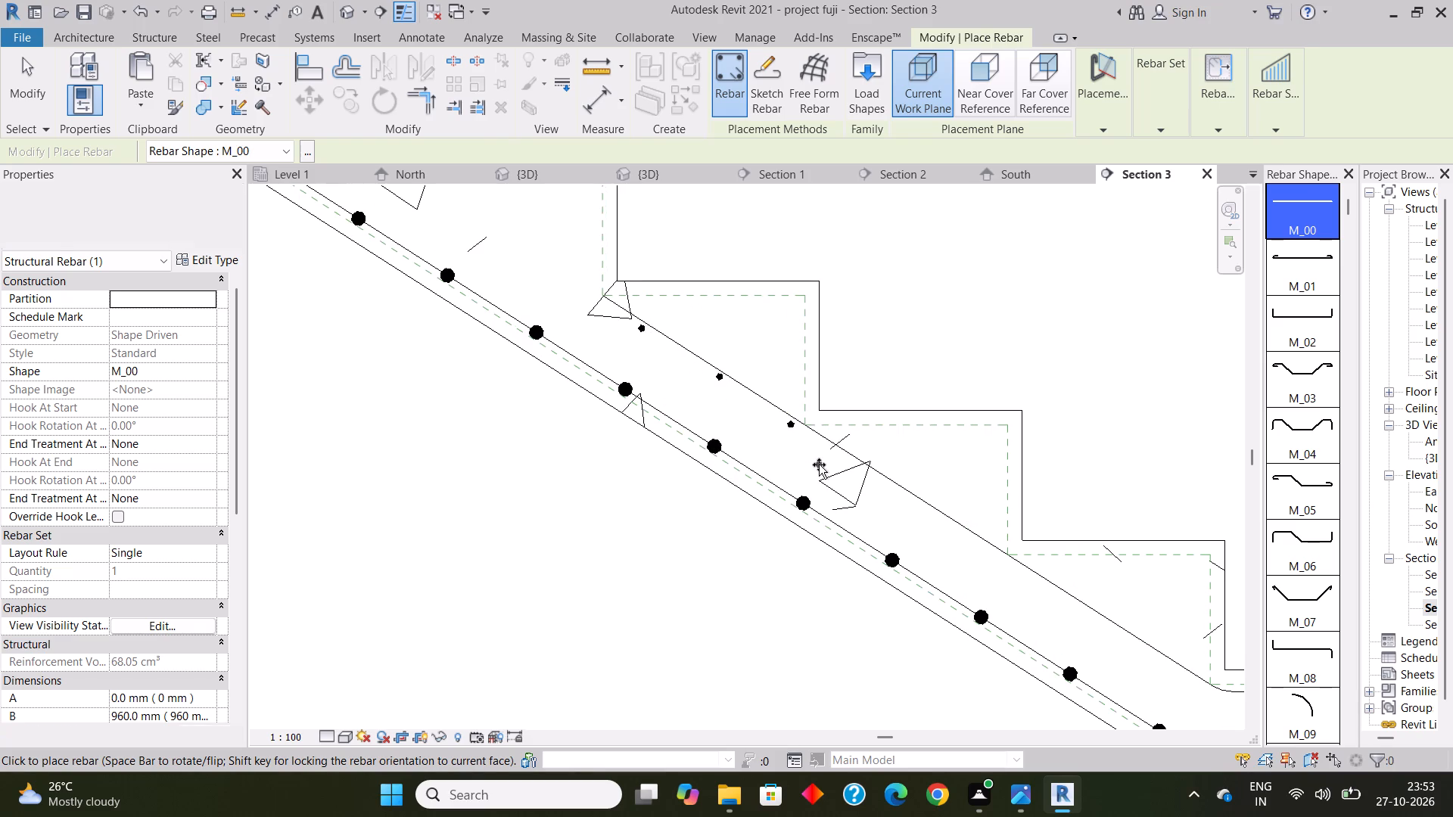
{"action": "left_click", "coordinate": [860, 465]}
{"action": "scroll", "coordinate": [849, 465], "scroll_direction": "down", "scroll_amount": 1}
{"action": "middle_click_drag", "start_coordinate": [820, 463], "coordinate": [713, 408]}
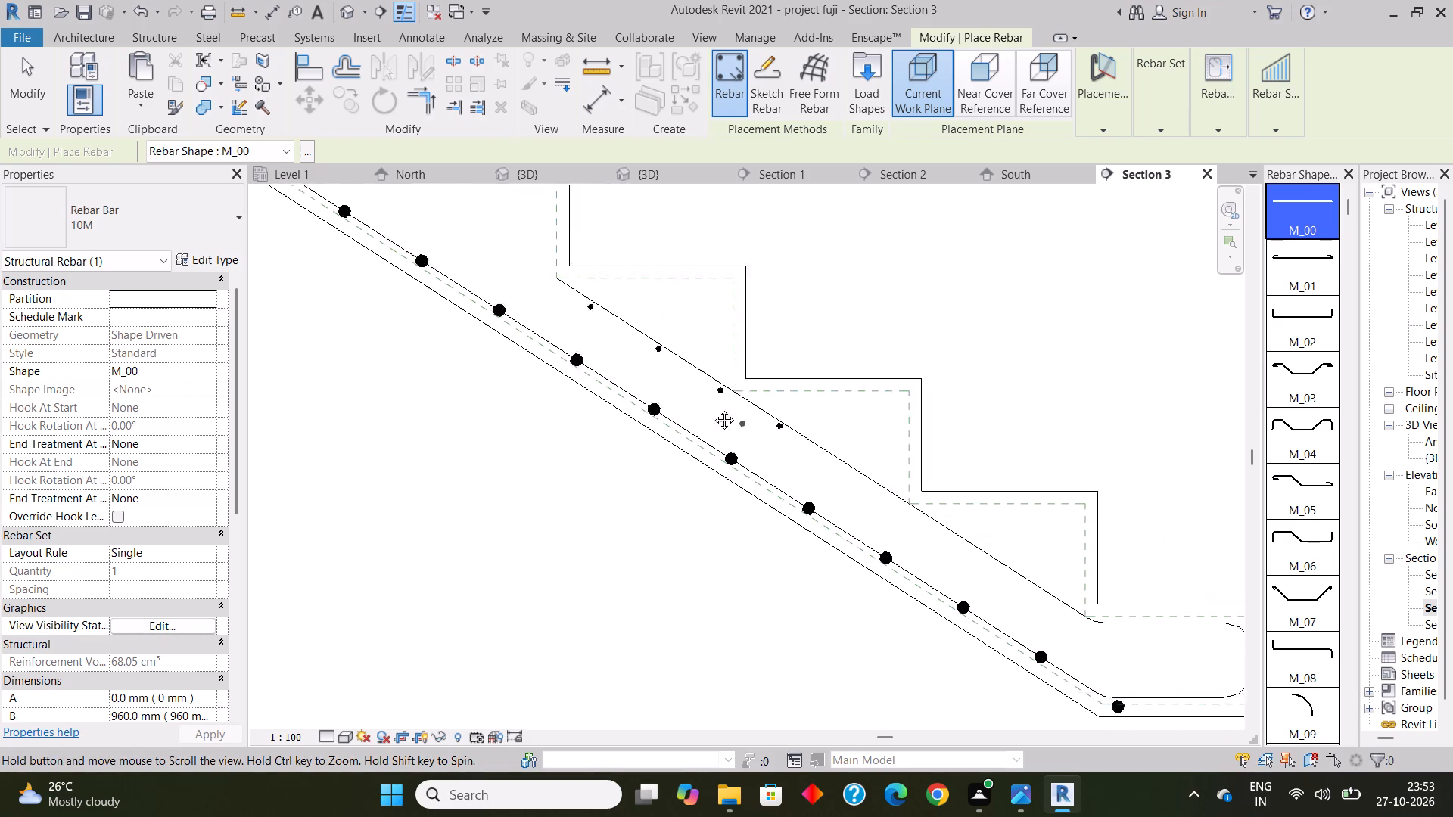
{"action": "middle_click_drag", "start_coordinate": [713, 408], "coordinate": [608, 366]}
{"action": "left_click", "coordinate": [699, 404]}
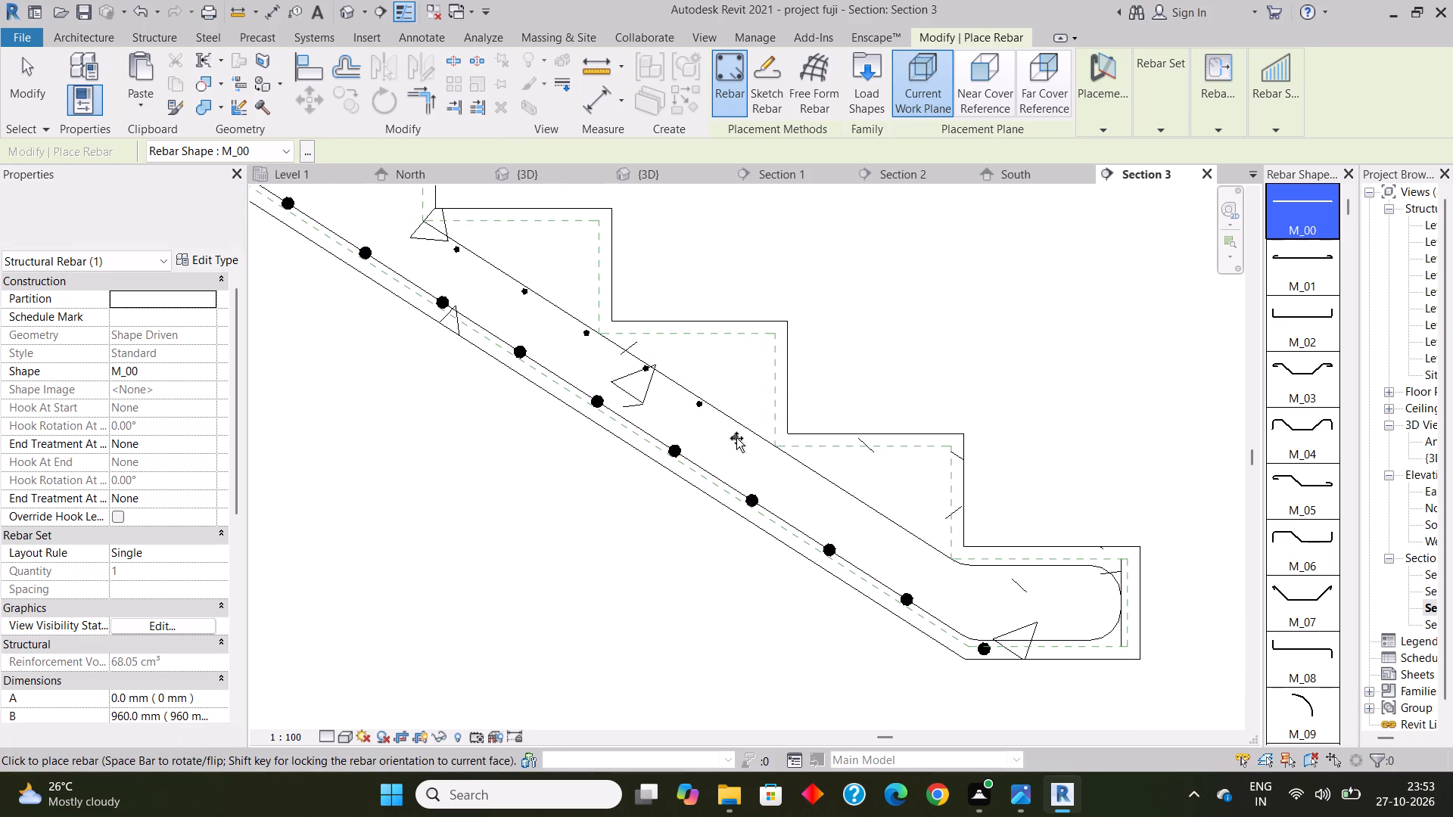
{"action": "left_click", "coordinate": [754, 436]}
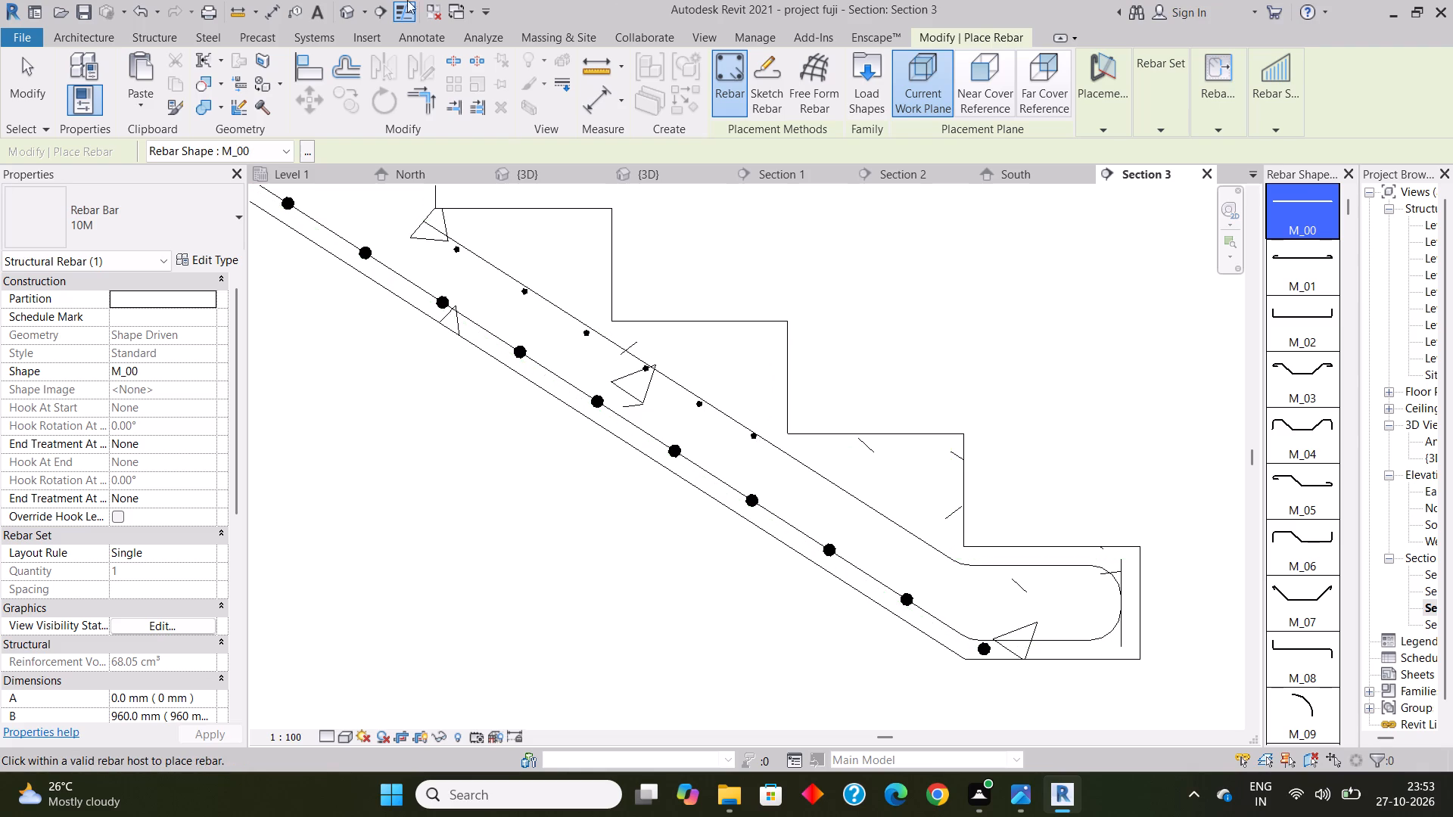
{"action": "left_click", "coordinate": [808, 472]}
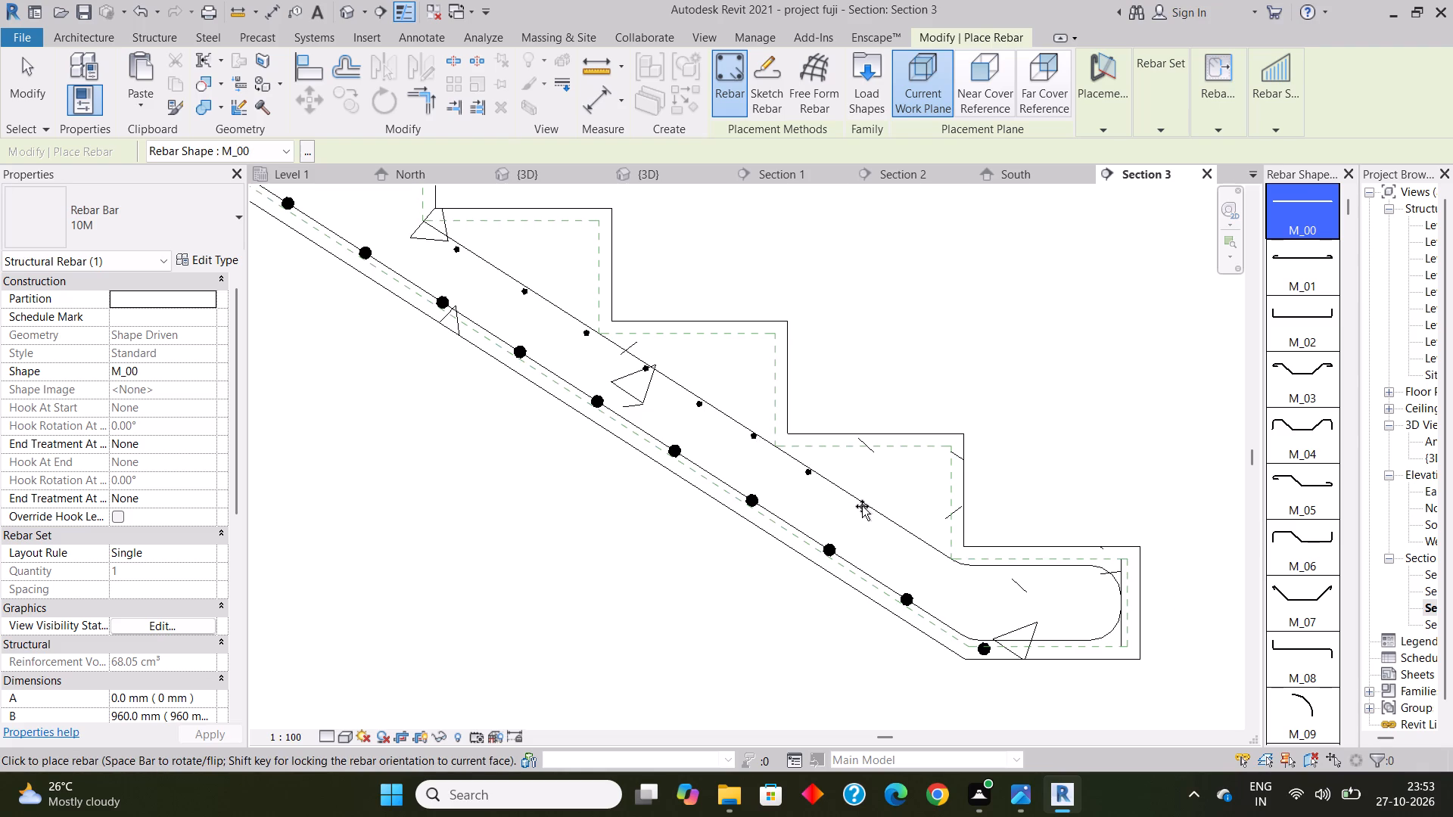
{"action": "left_click", "coordinate": [862, 506]}
{"action": "left_click", "coordinate": [919, 548]}
{"action": "left_click", "coordinate": [975, 570]}
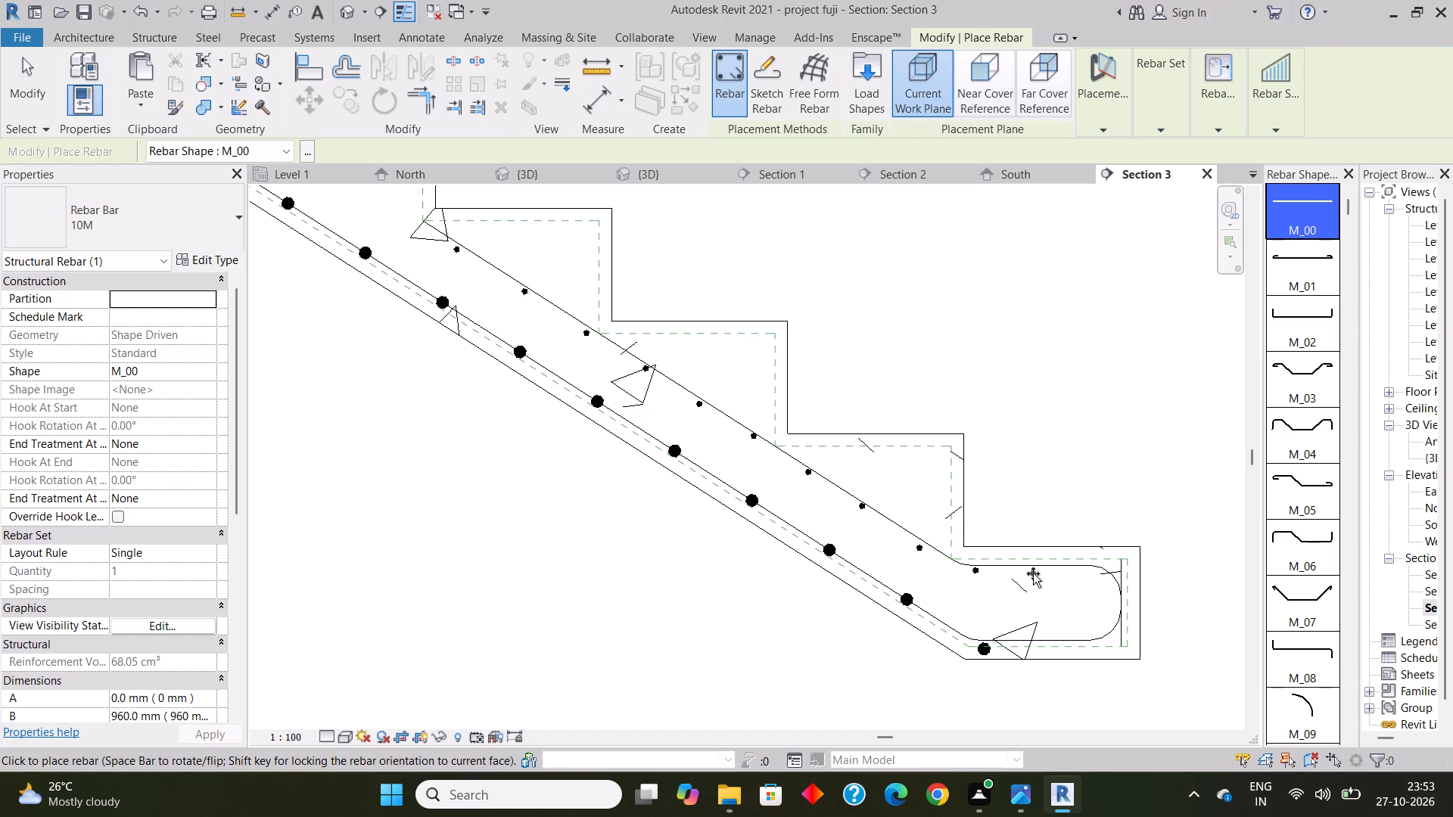
{"action": "left_click", "coordinate": [1035, 573]}
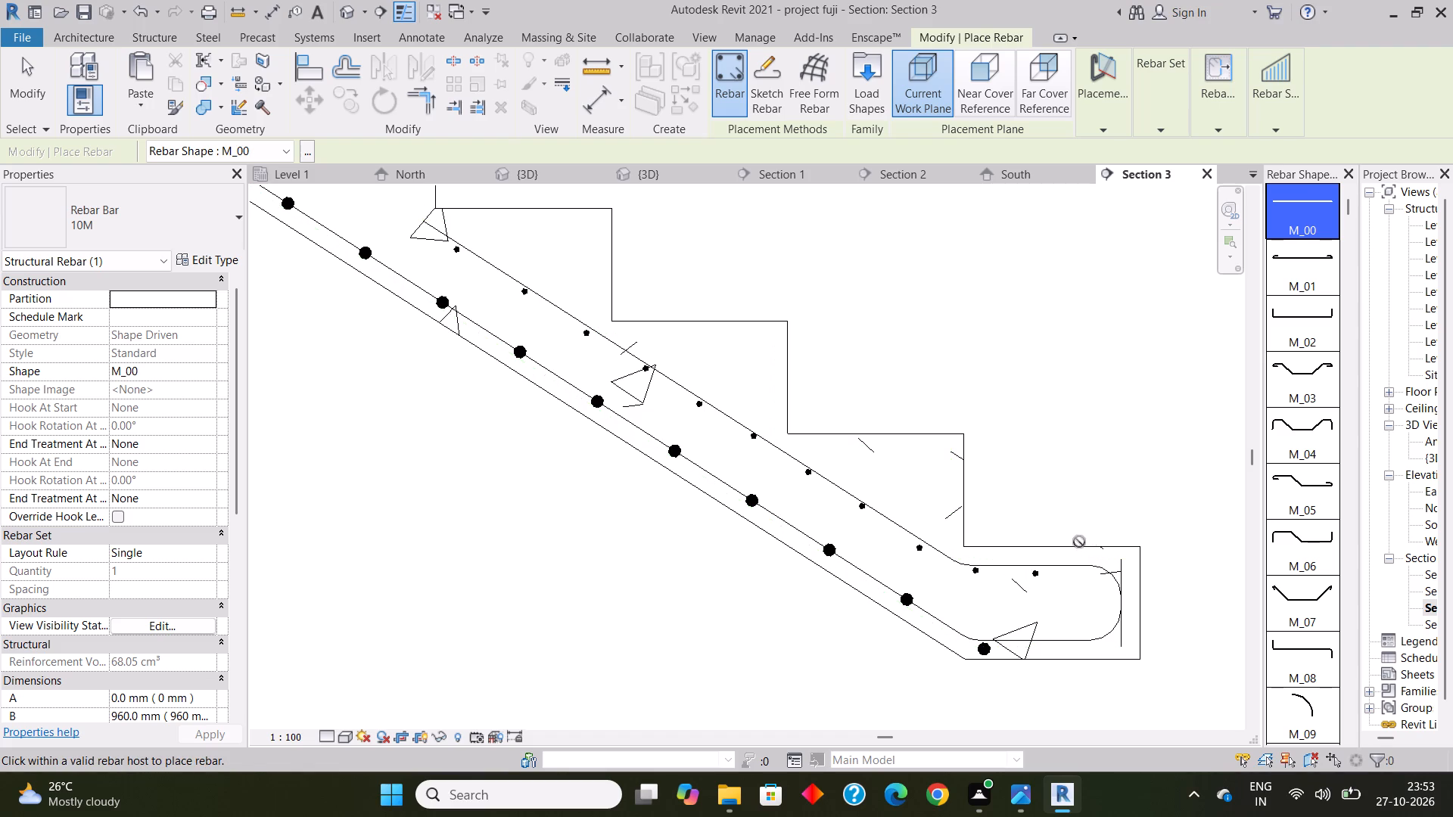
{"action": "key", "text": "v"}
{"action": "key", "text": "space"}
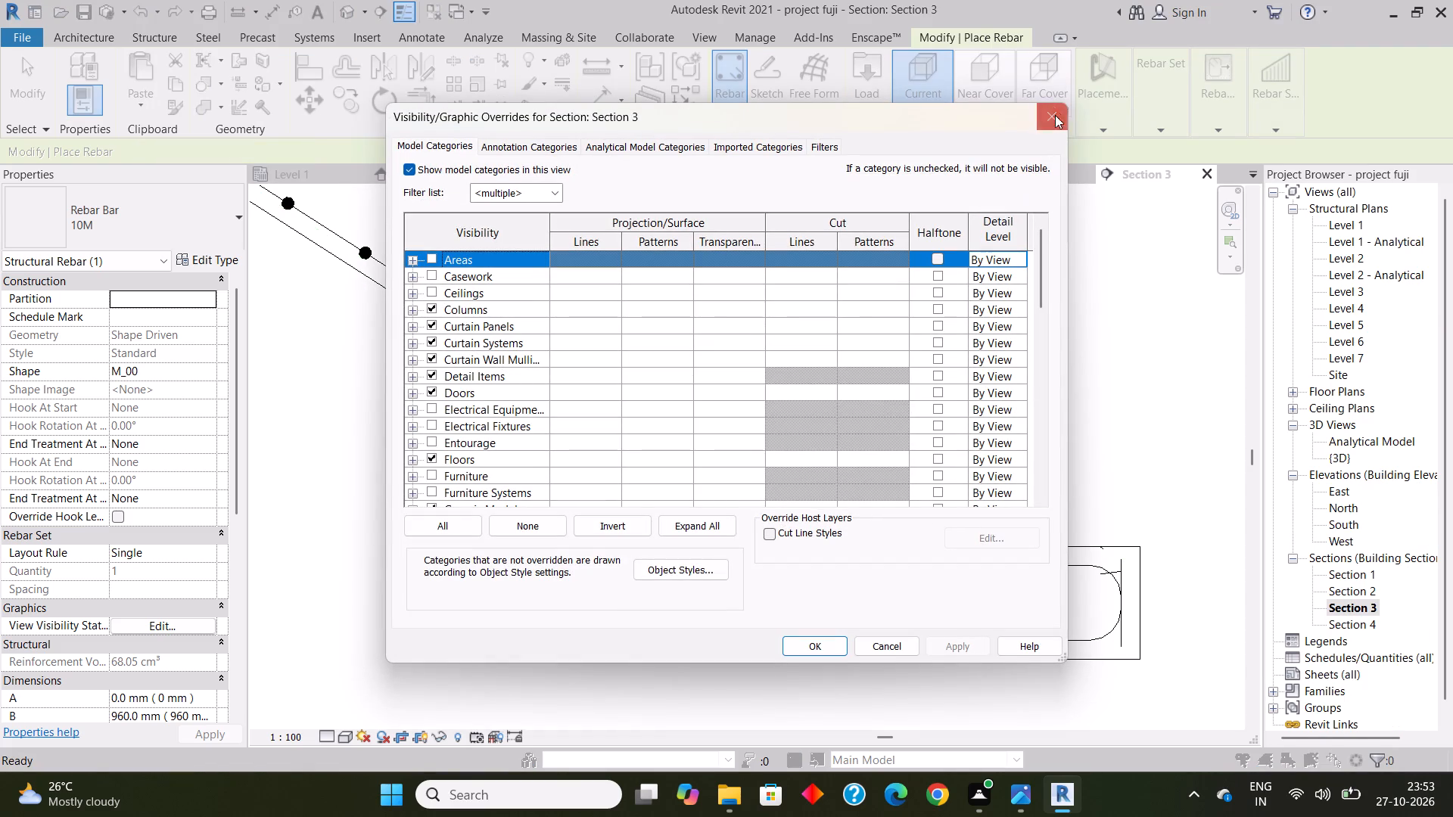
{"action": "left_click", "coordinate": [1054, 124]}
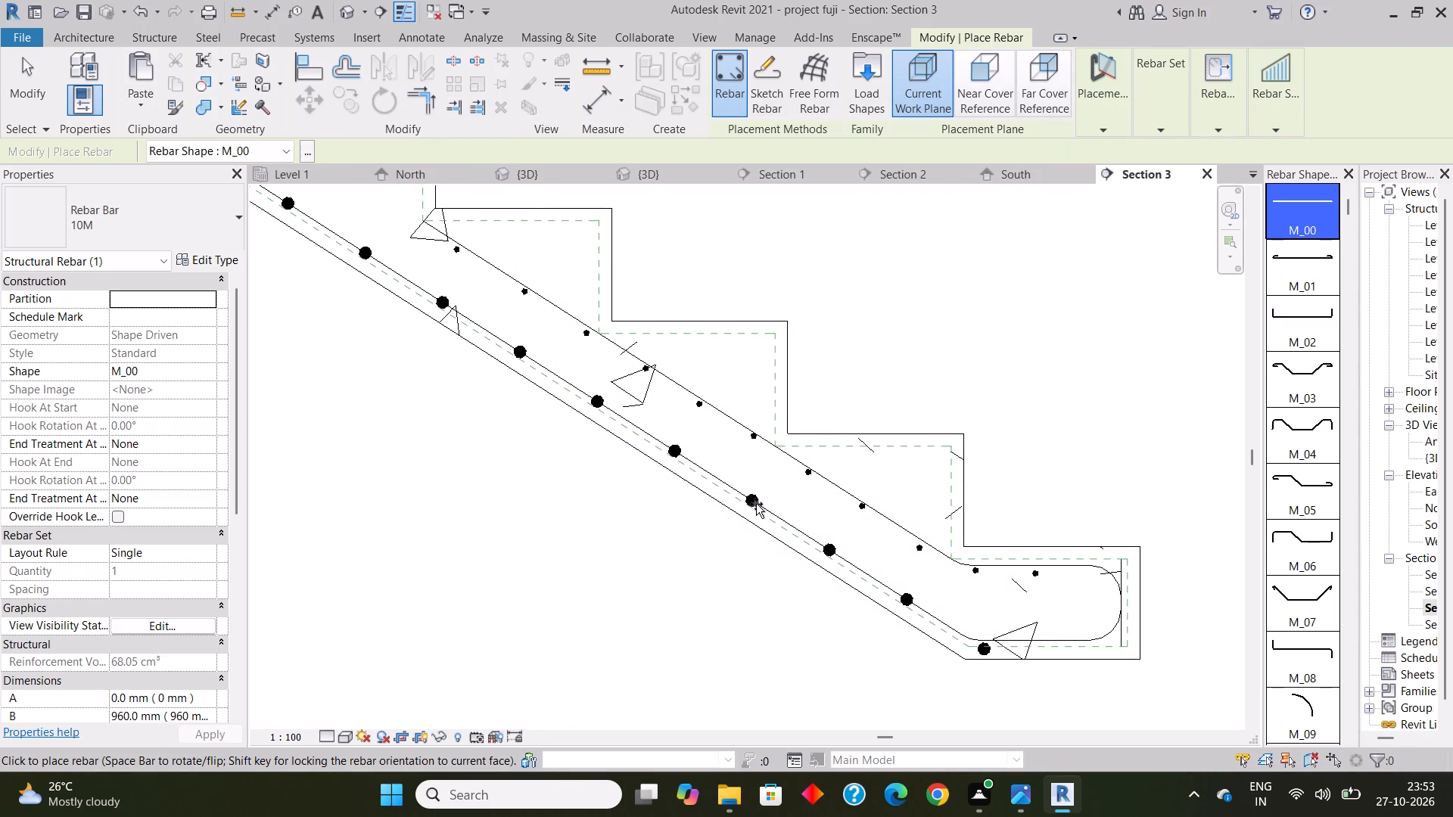
Change the cross bar set along the flight's bottom sloped bar to the 10M rebar type.
{"action": "key", "text": "Escape"}
{"action": "left_click", "coordinate": [758, 499]}
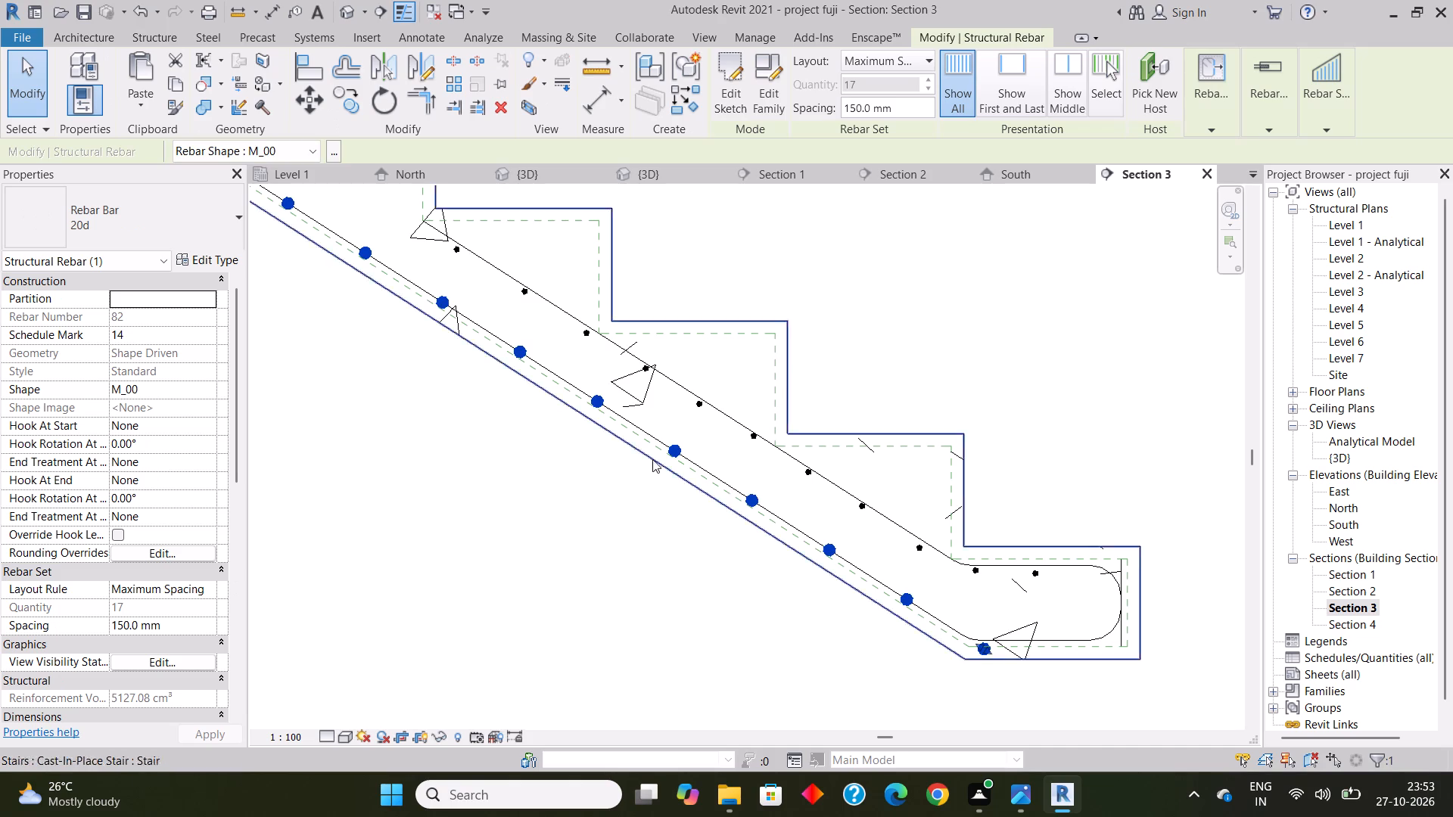
{"action": "left_click", "coordinate": [146, 219]}
{"action": "scroll", "coordinate": [59, 265], "scroll_direction": "up", "scroll_amount": 2}
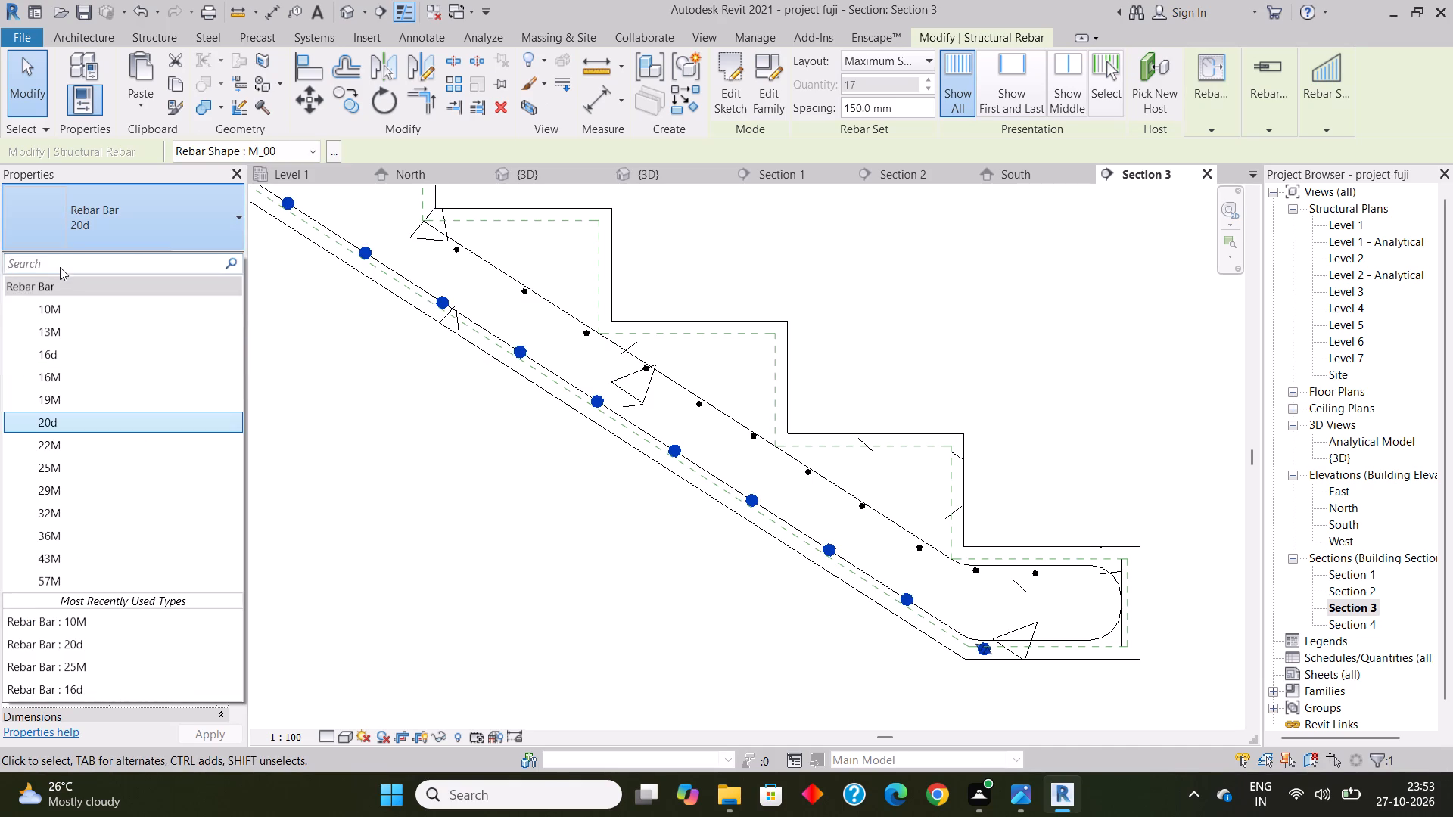
{"action": "left_click", "coordinate": [60, 310]}
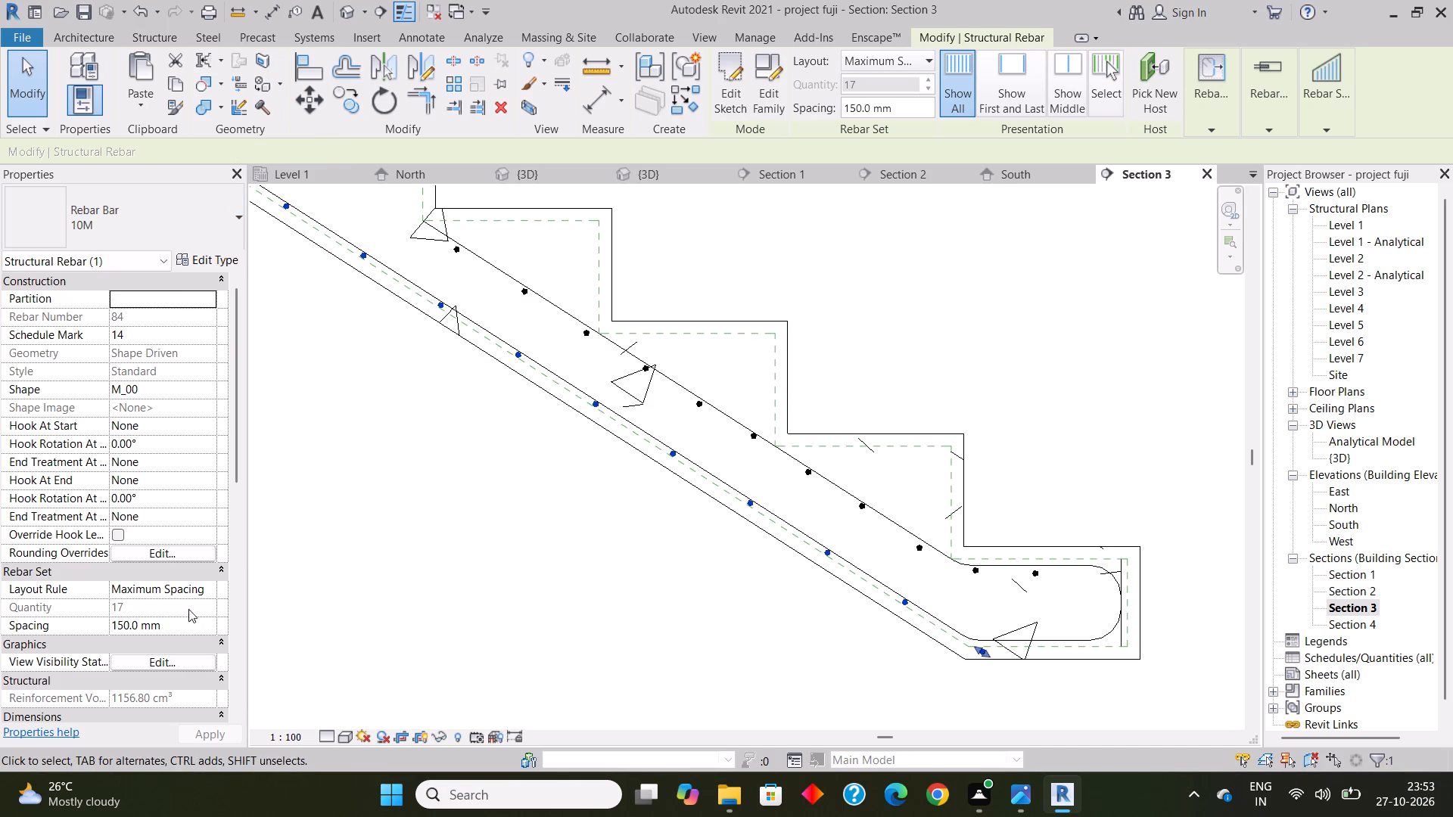
{"action": "left_click", "coordinate": [478, 573]}
Change the cross bar set along the landing's top bar to the 10M rebar type.
{"action": "scroll", "coordinate": [1020, 657], "scroll_direction": "down", "scroll_amount": 8}
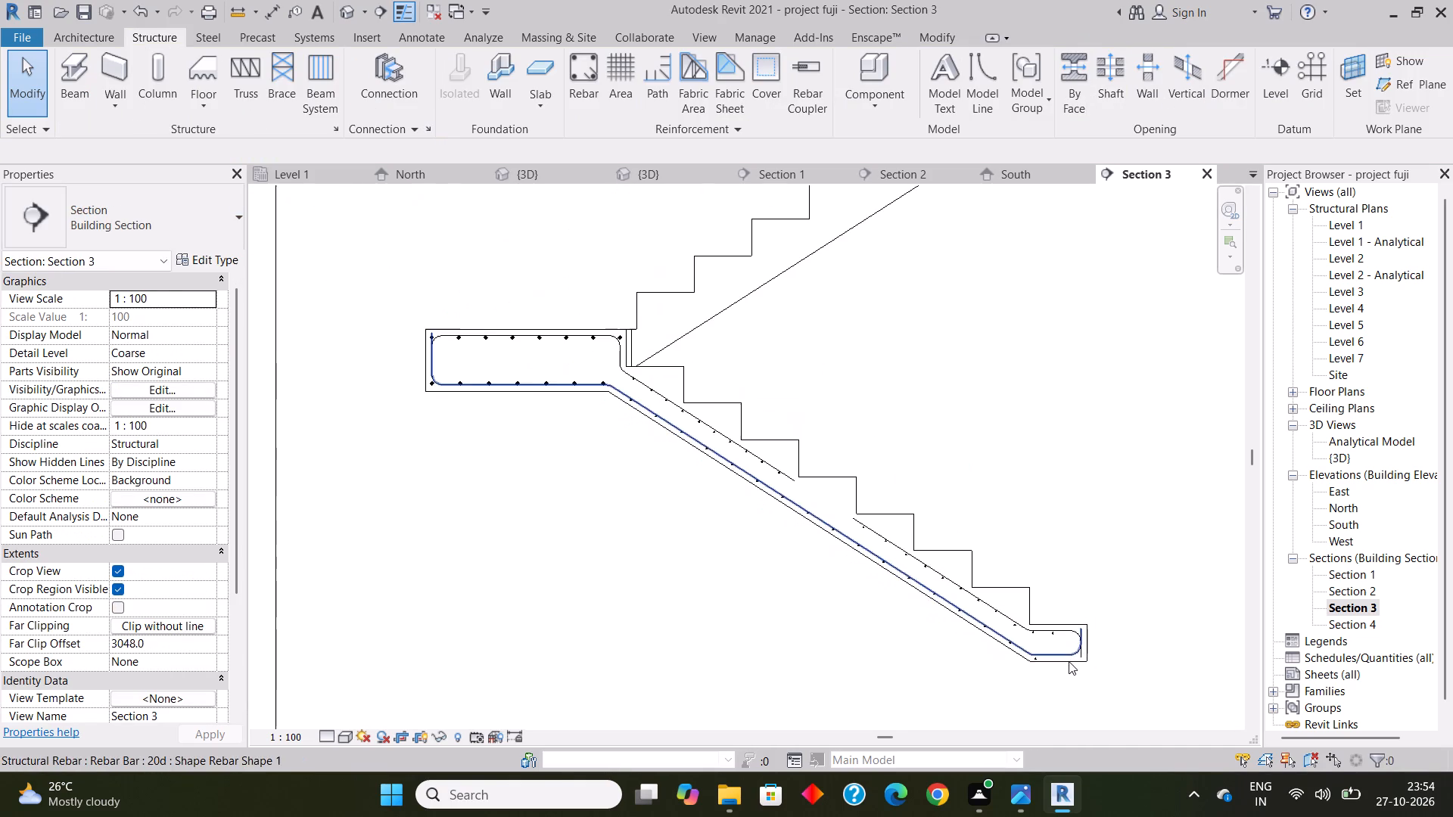
{"action": "scroll", "coordinate": [390, 326], "scroll_direction": "up", "scroll_amount": 9}
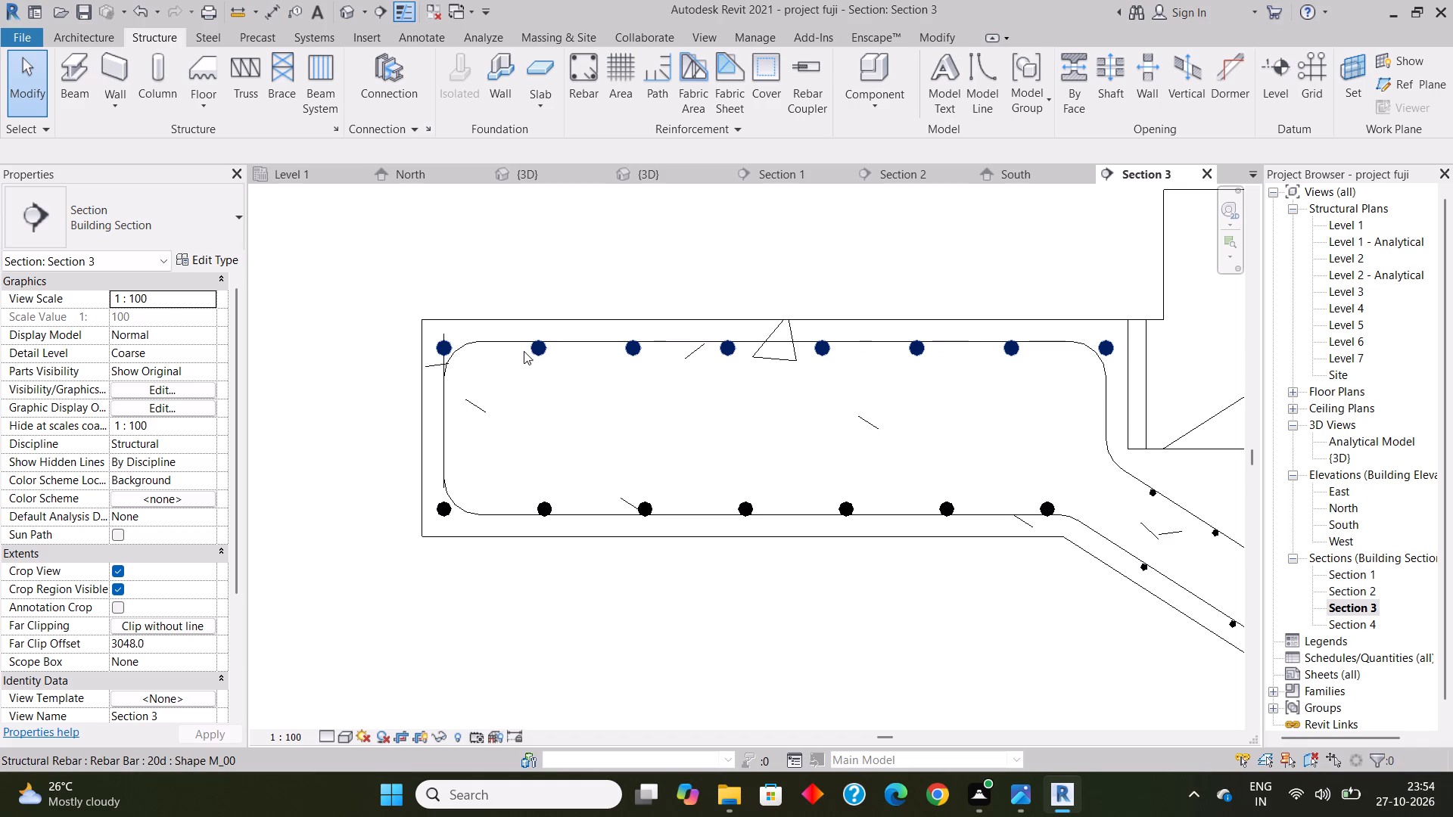
{"action": "left_click", "coordinate": [540, 349]}
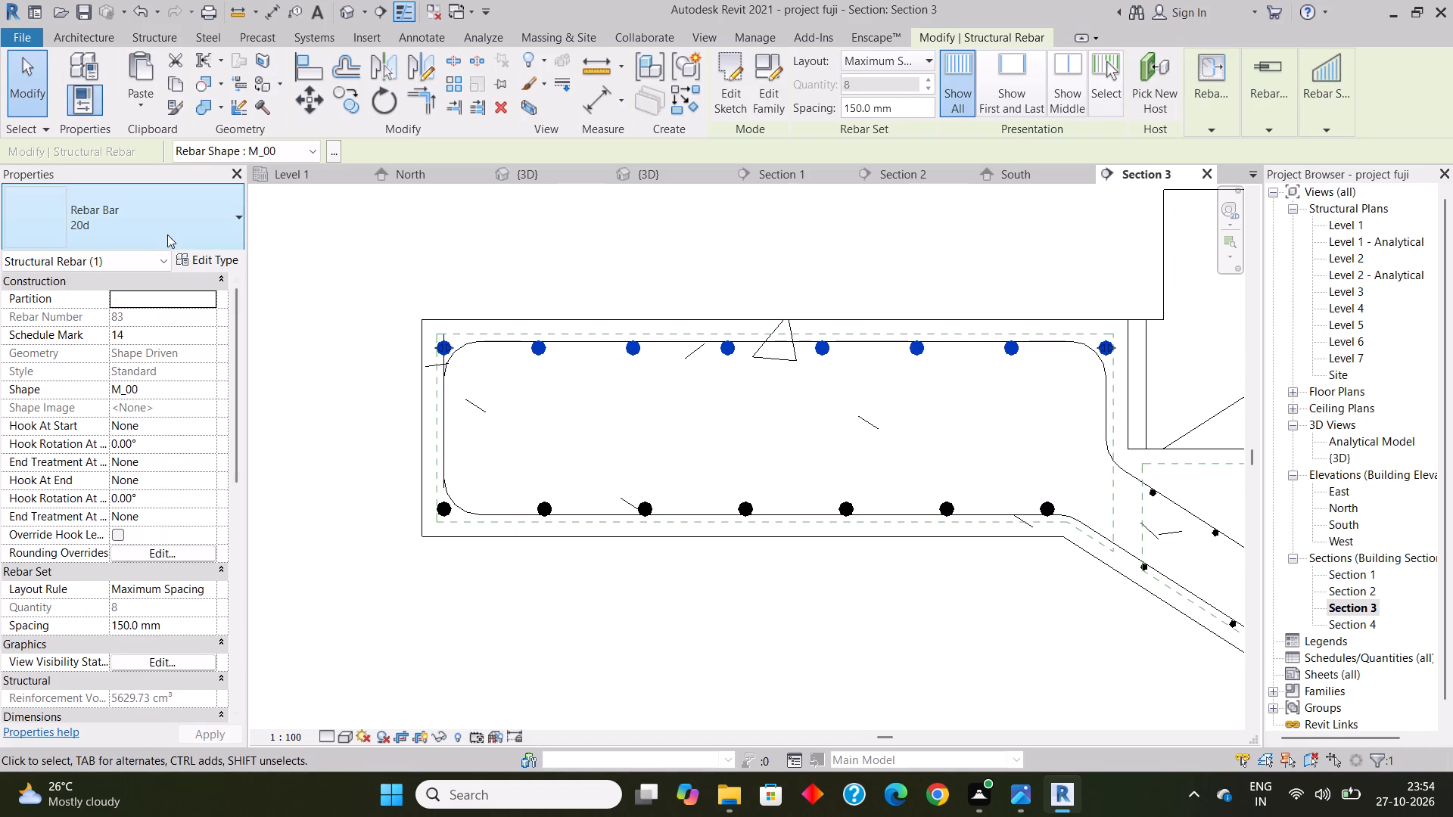
{"action": "left_click", "coordinate": [167, 235]}
{"action": "left_click", "coordinate": [95, 314]}
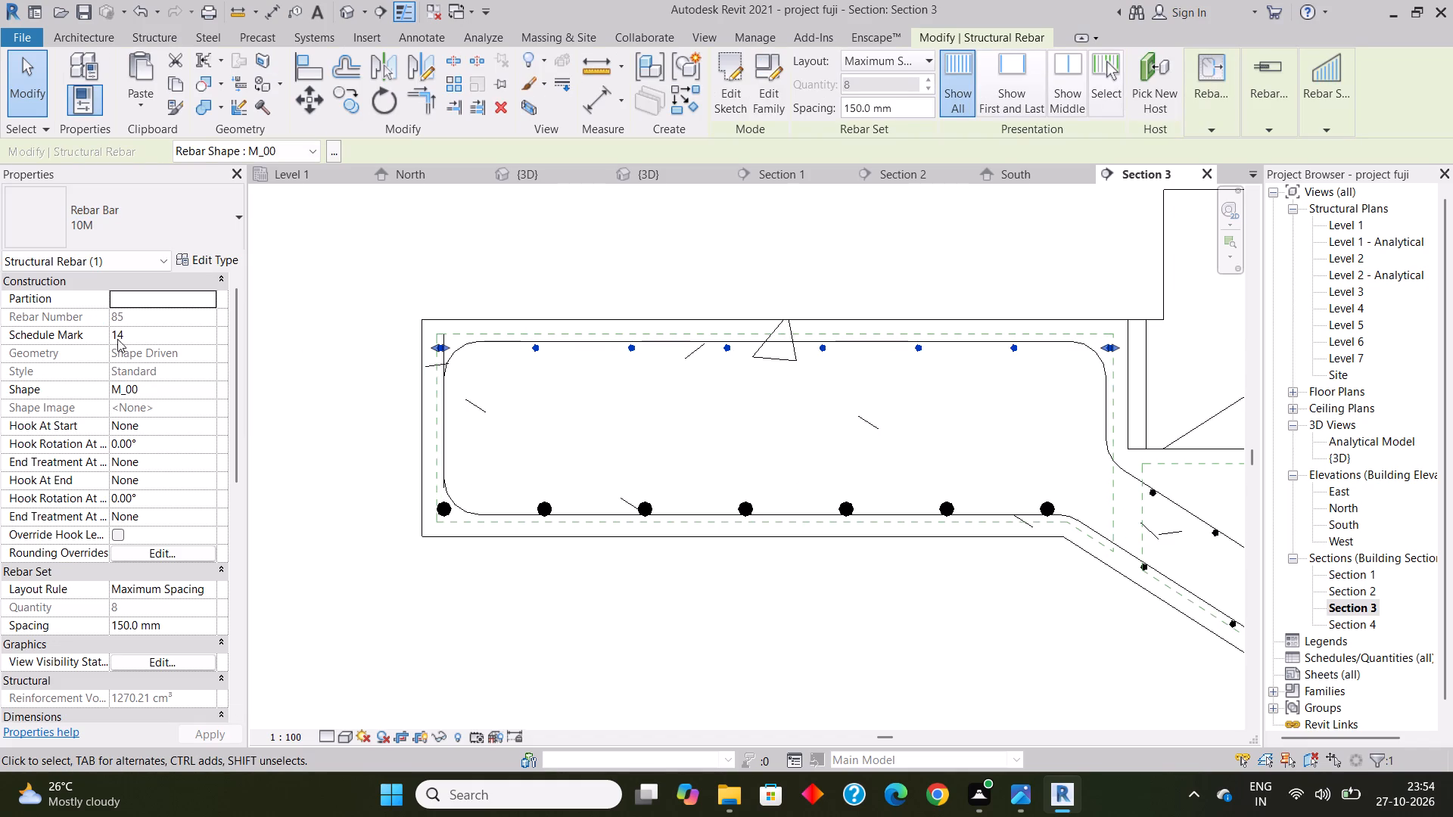
{"action": "left_click", "coordinate": [501, 614]}
Change the cross bar set along the landing's bottom bar to the 10M rebar type.
{"action": "left_click", "coordinate": [546, 510]}
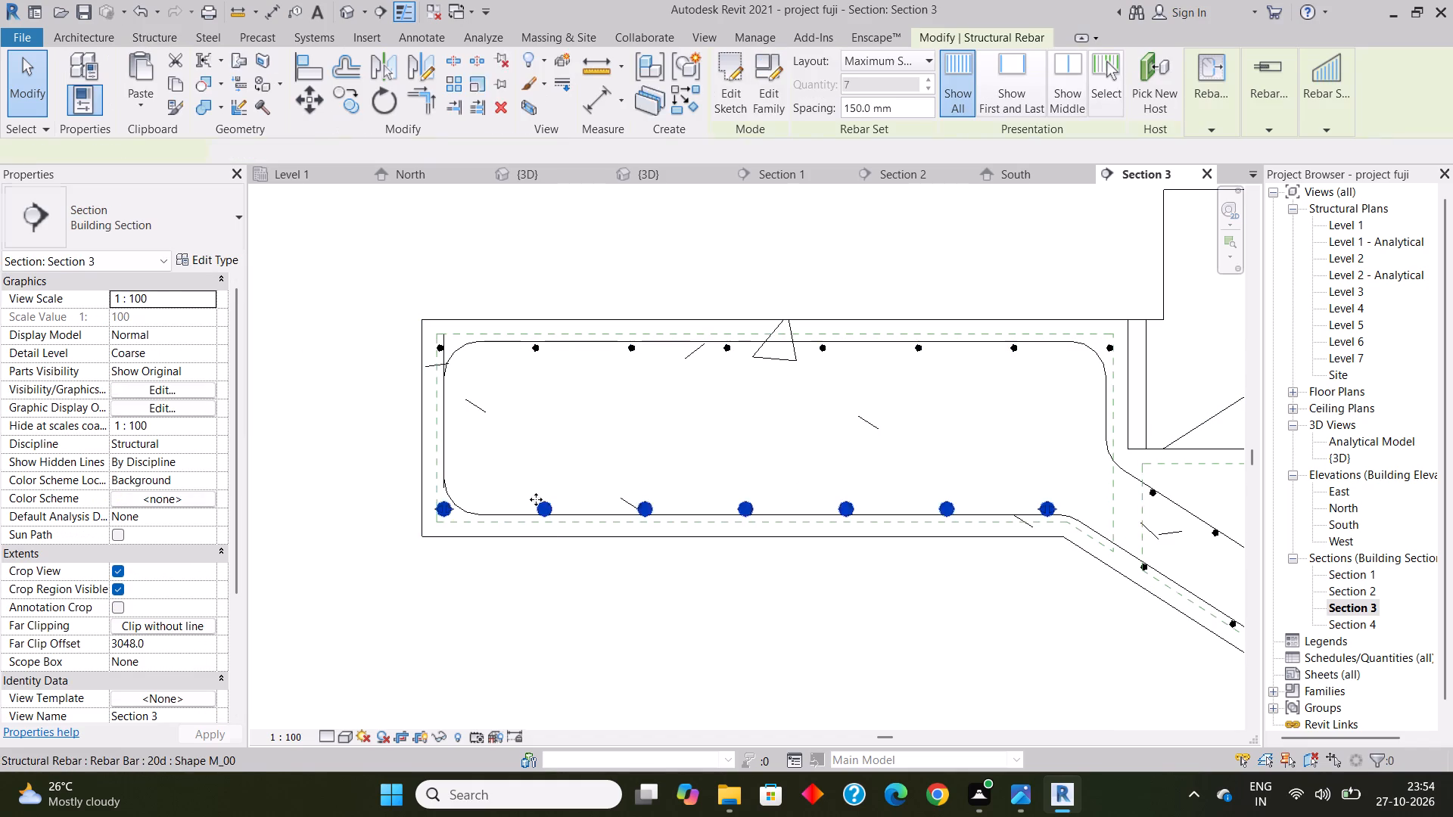
{"action": "left_click", "coordinate": [166, 228]}
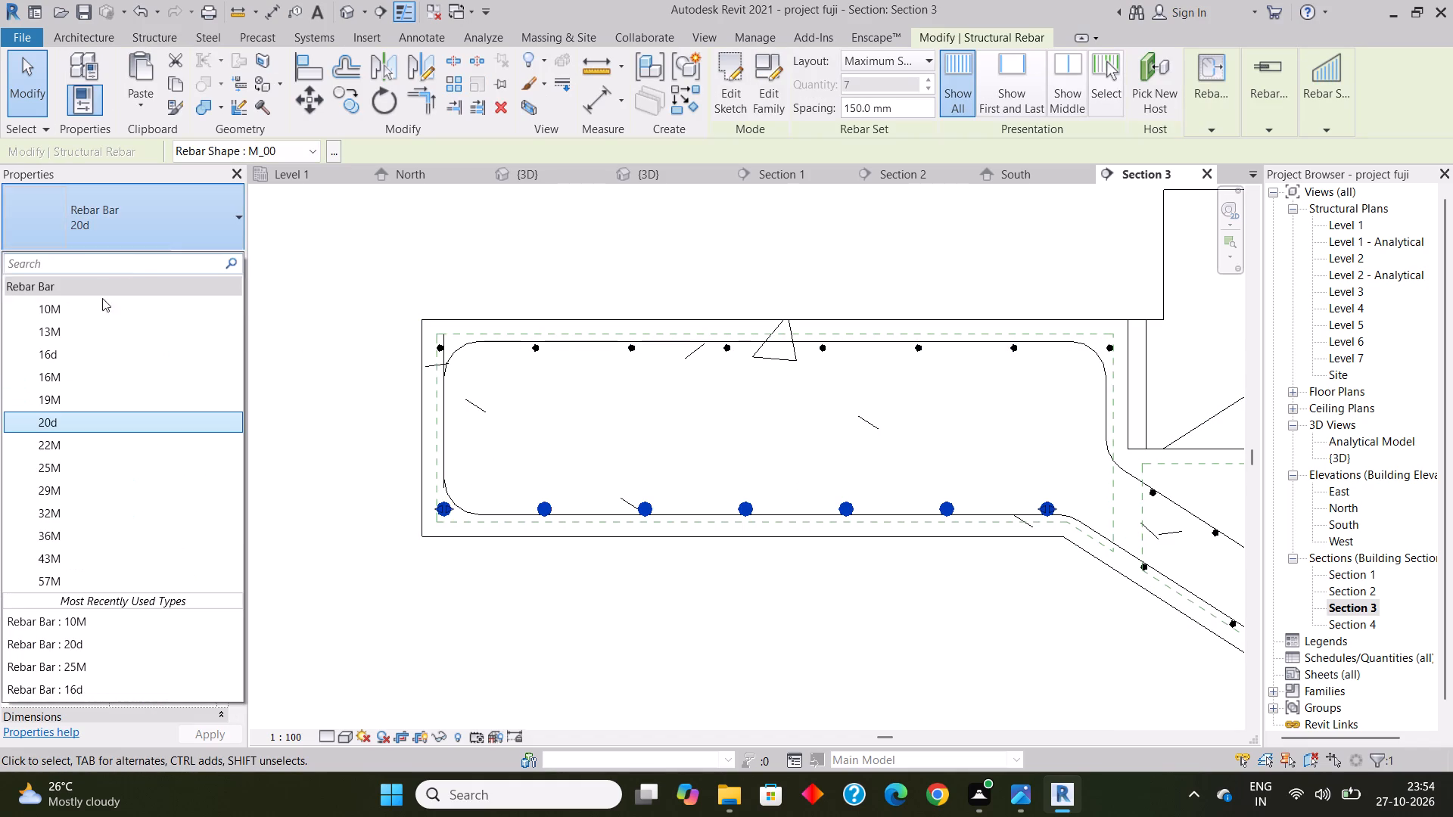
{"action": "left_click", "coordinate": [93, 310]}
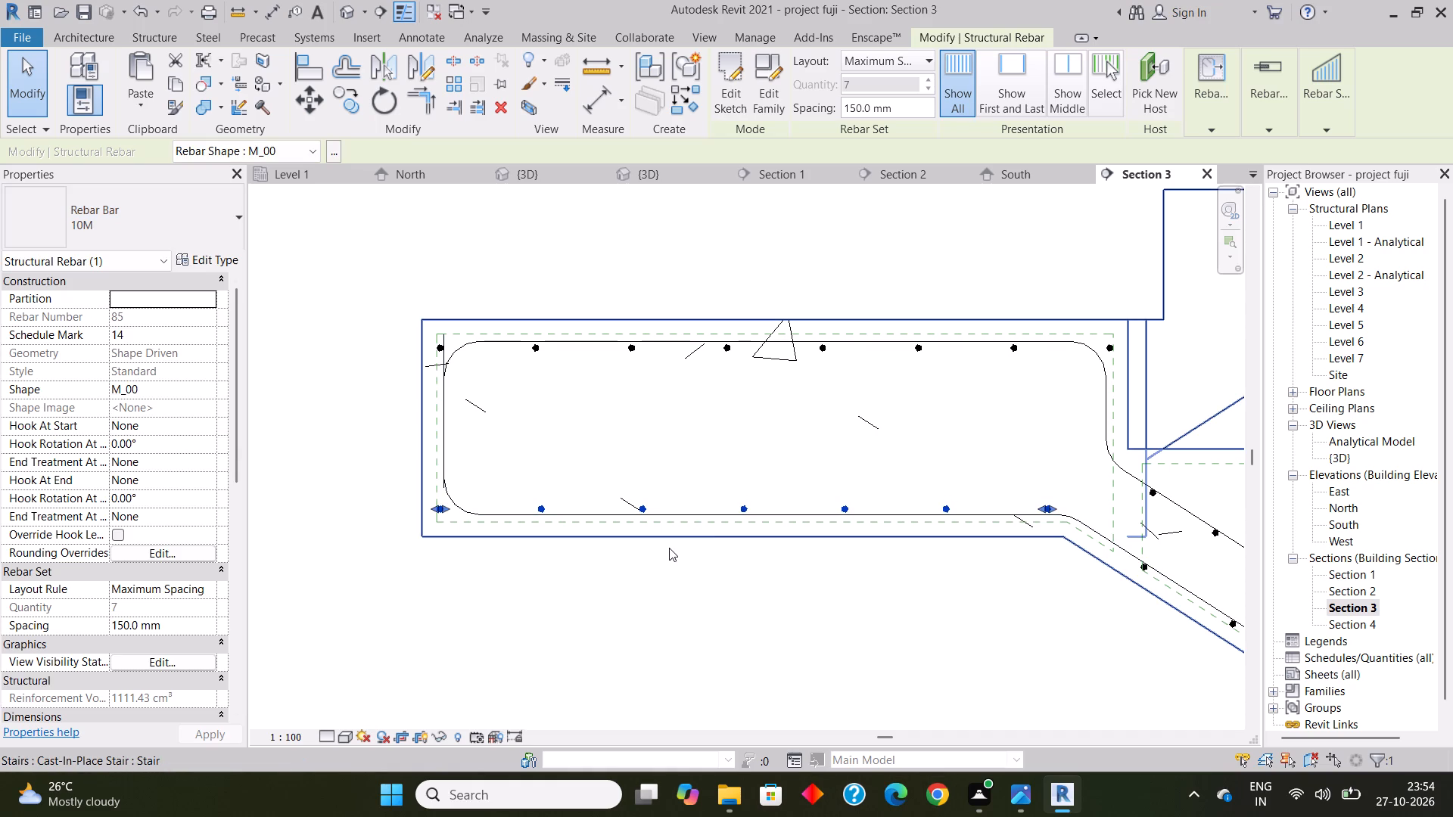
{"action": "scroll", "coordinate": [301, 452], "scroll_direction": "down", "scroll_amount": 4}
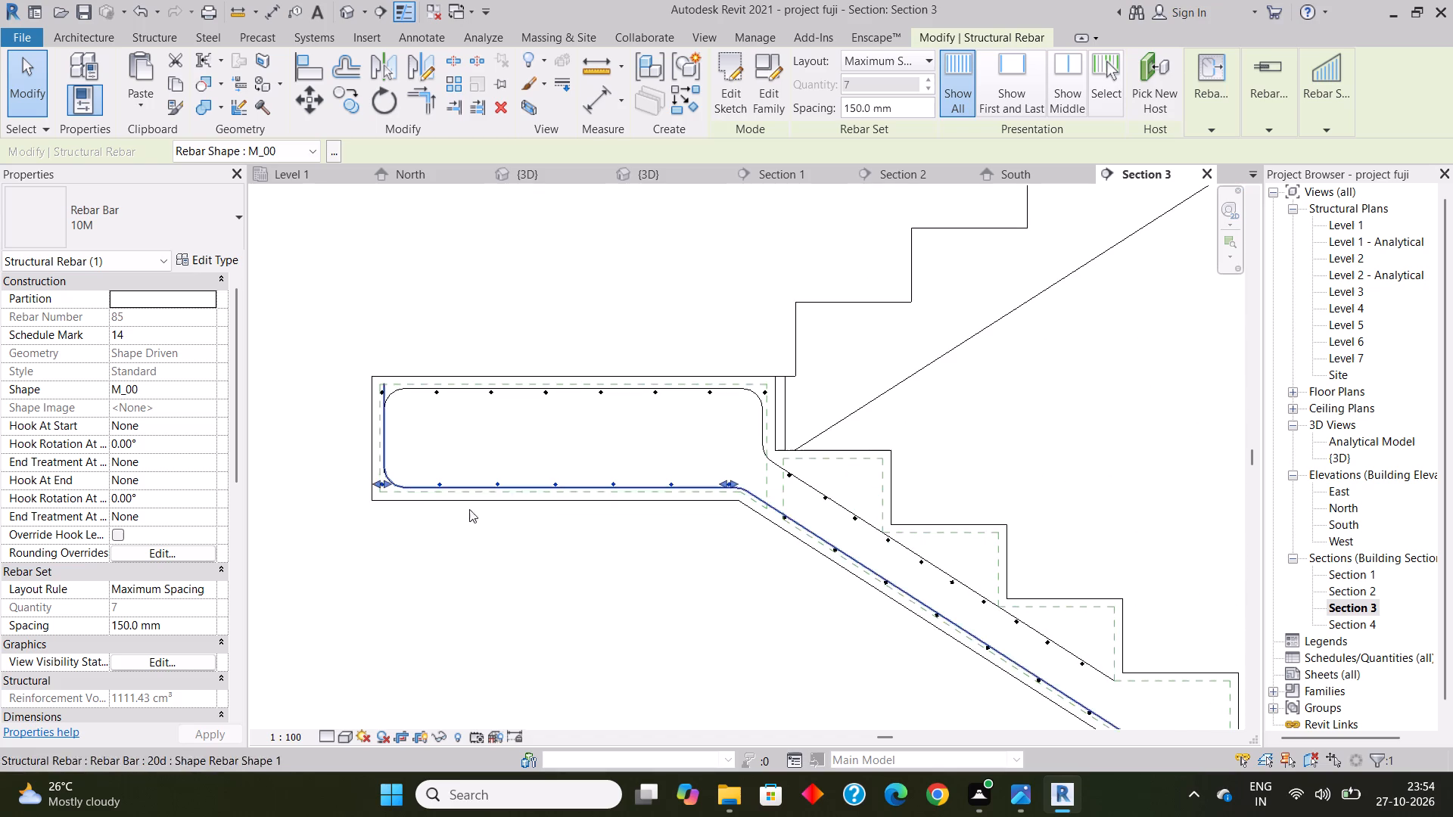
{"action": "middle_click_drag", "start_coordinate": [718, 550], "coordinate": [267, 383]}
{"action": "scroll", "coordinate": [580, 520], "scroll_direction": "down", "scroll_amount": 3}
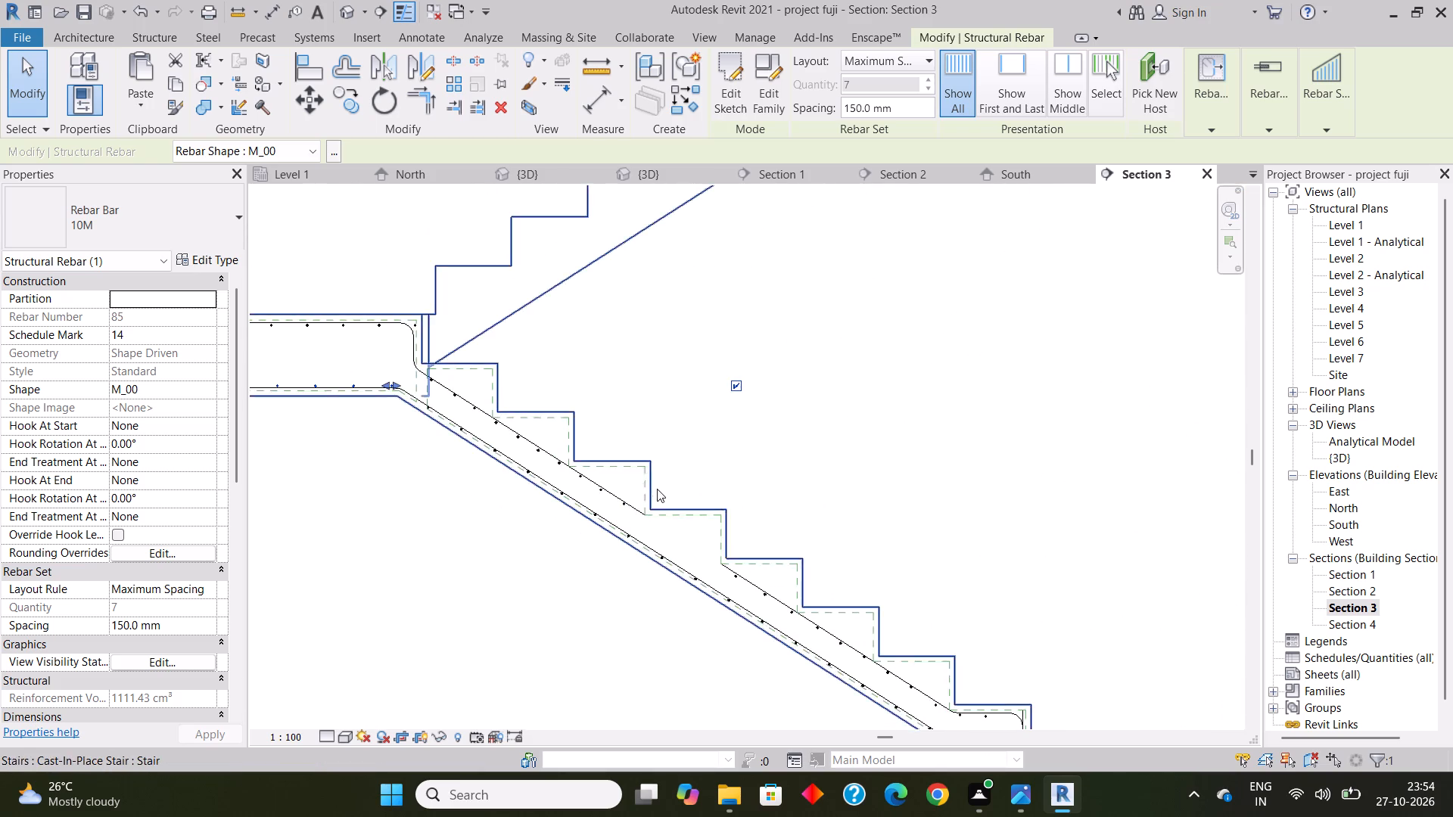
{"action": "scroll", "coordinate": [657, 488], "scroll_direction": "down", "scroll_amount": 2}
{"action": "scroll", "coordinate": [933, 685], "scroll_direction": "up", "scroll_amount": 1}
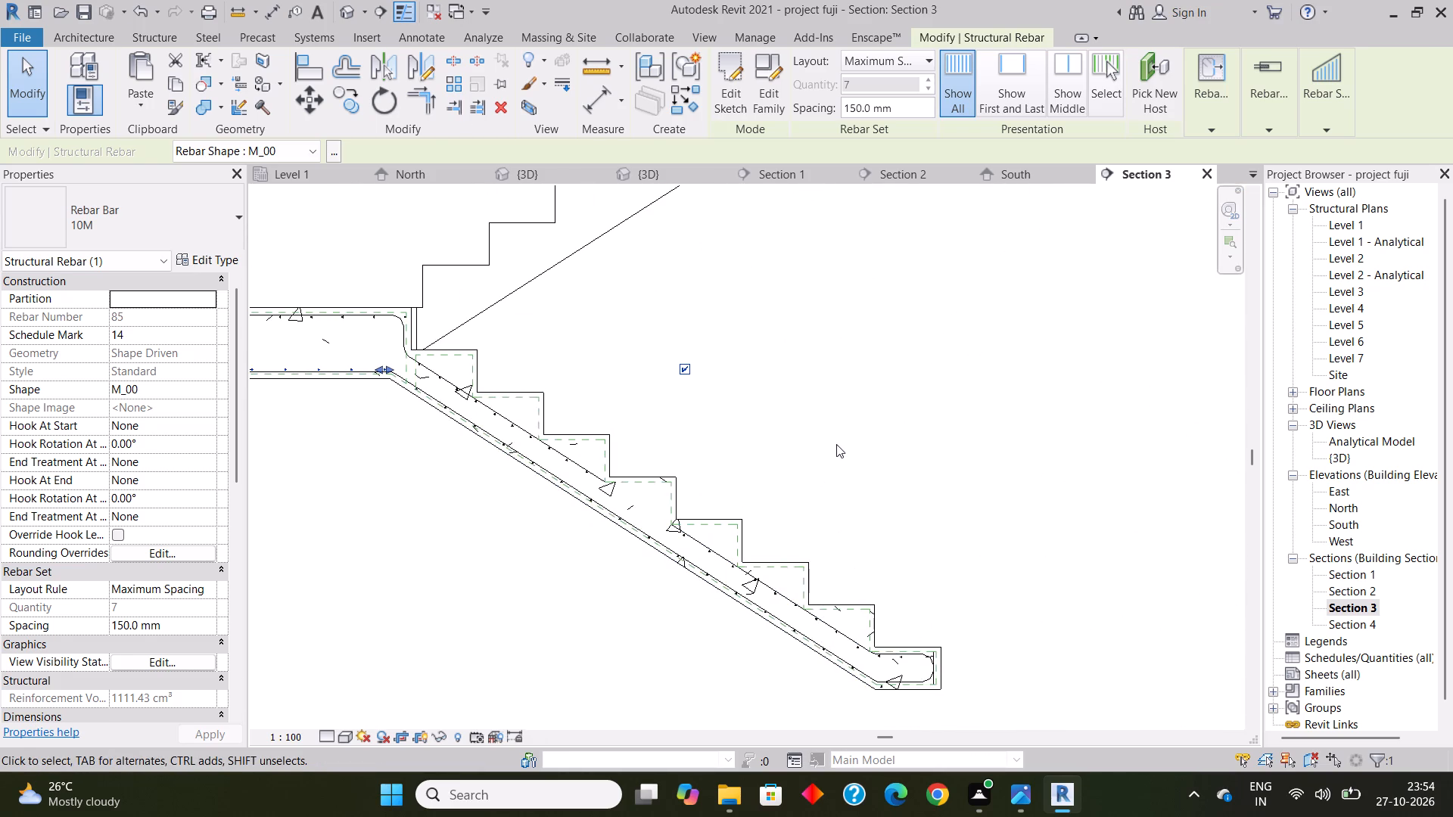
{"action": "left_click", "coordinate": [836, 444]}
Open the default 3D view and display the stair in the Wireframe visual style.
{"action": "left_click", "coordinate": [346, 11]}
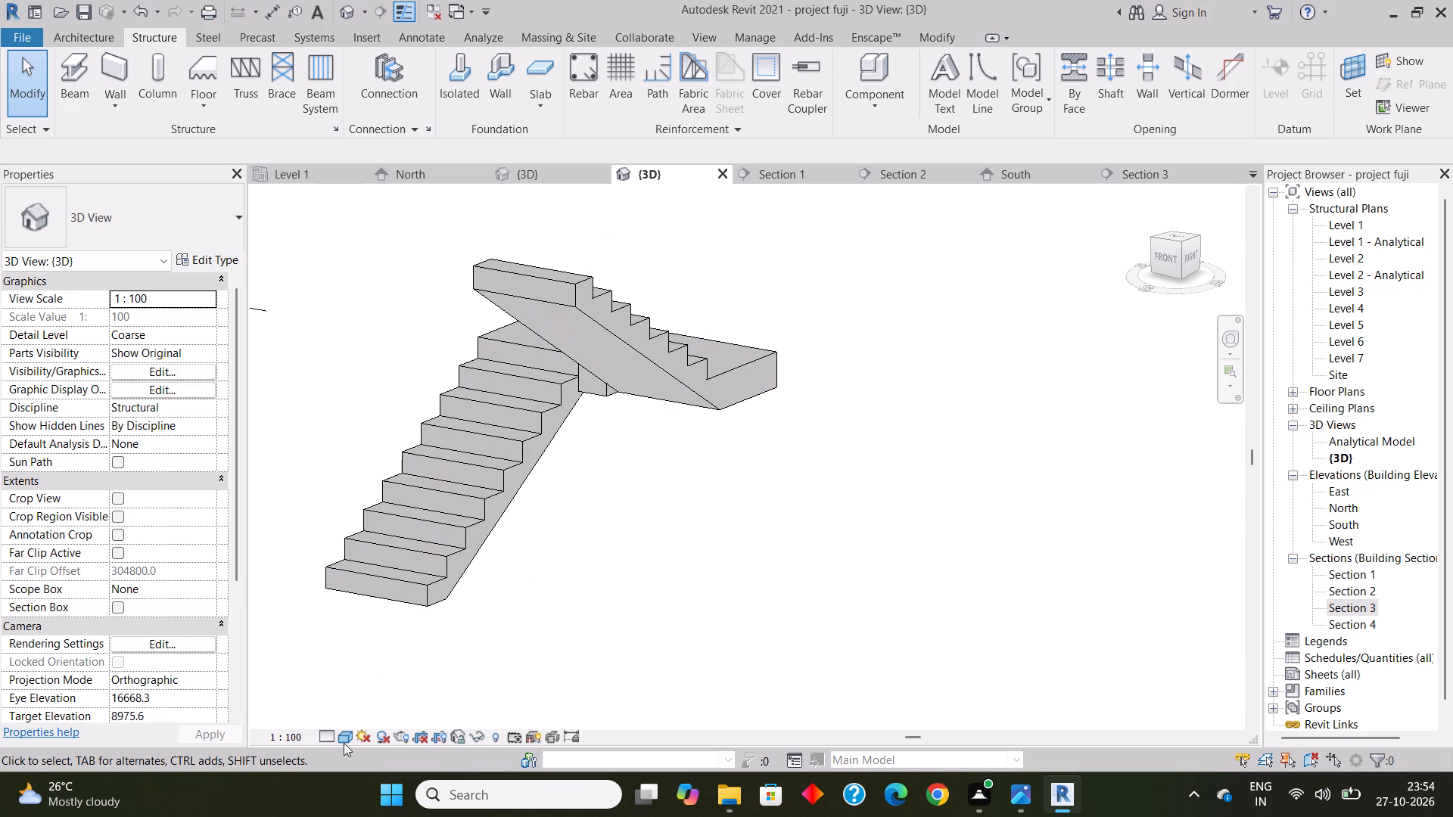
{"action": "left_click", "coordinate": [345, 741]}
{"action": "left_click", "coordinate": [403, 638]}
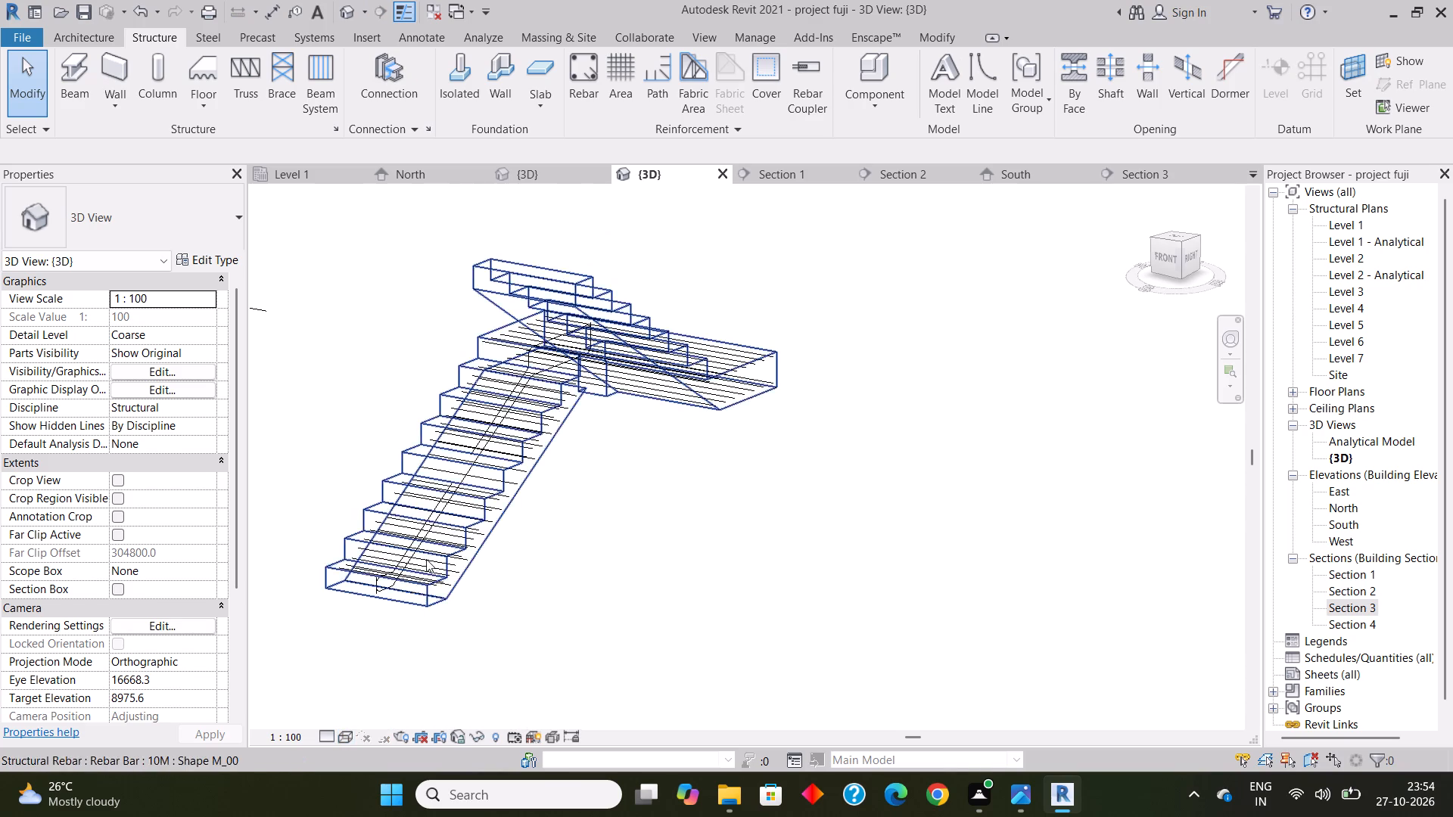
Distribute the lower flight's separate upper 20d bar (Rebar Shape 3) across the stair width with Maximum Spacing layout at 150 mm.
{"action": "scroll", "coordinate": [426, 559], "scroll_direction": "up", "scroll_amount": 8}
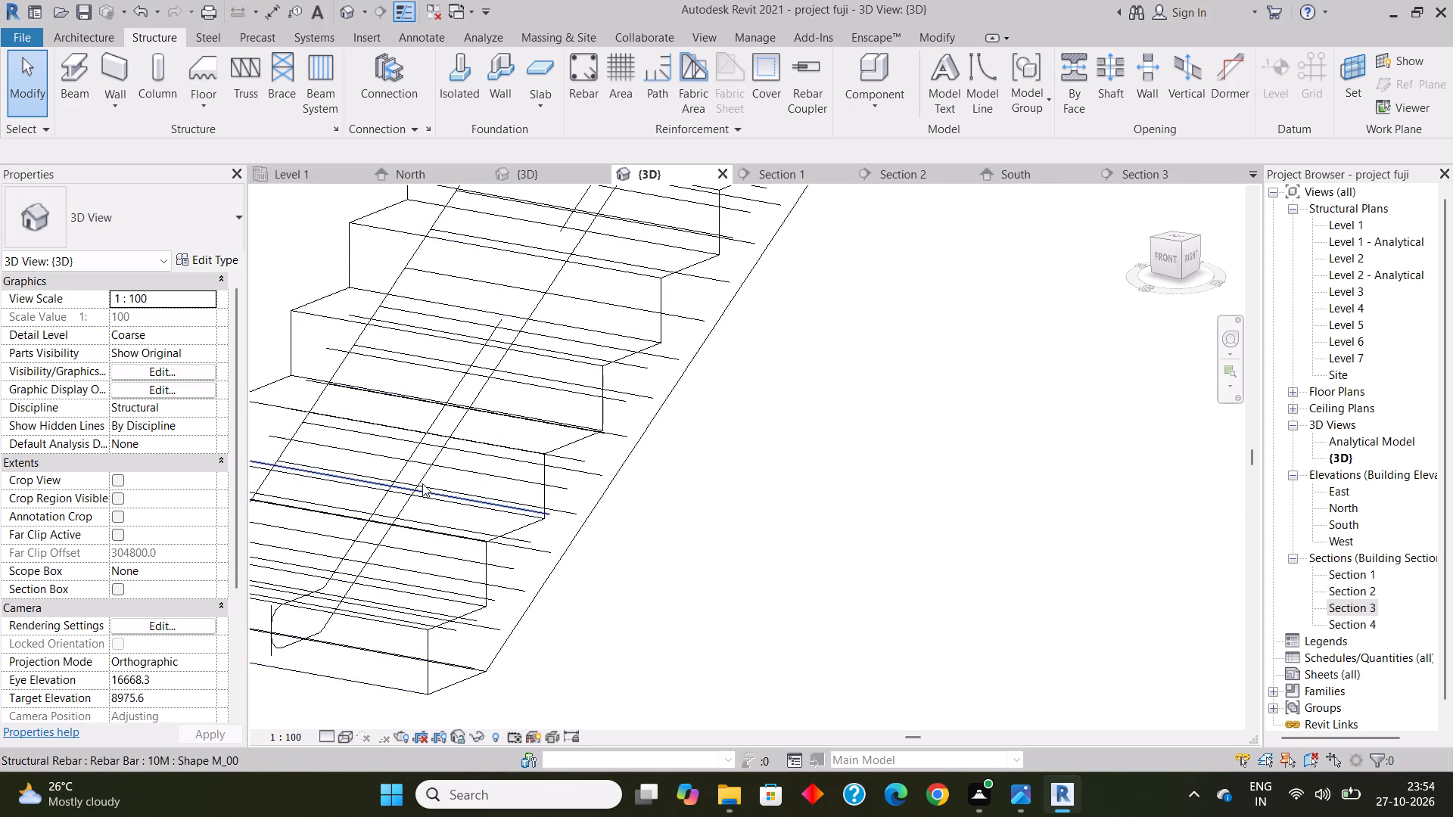
{"action": "middle_click_drag", "start_coordinate": [422, 482], "coordinate": [555, 446]}
{"action": "left_click", "coordinate": [568, 387]}
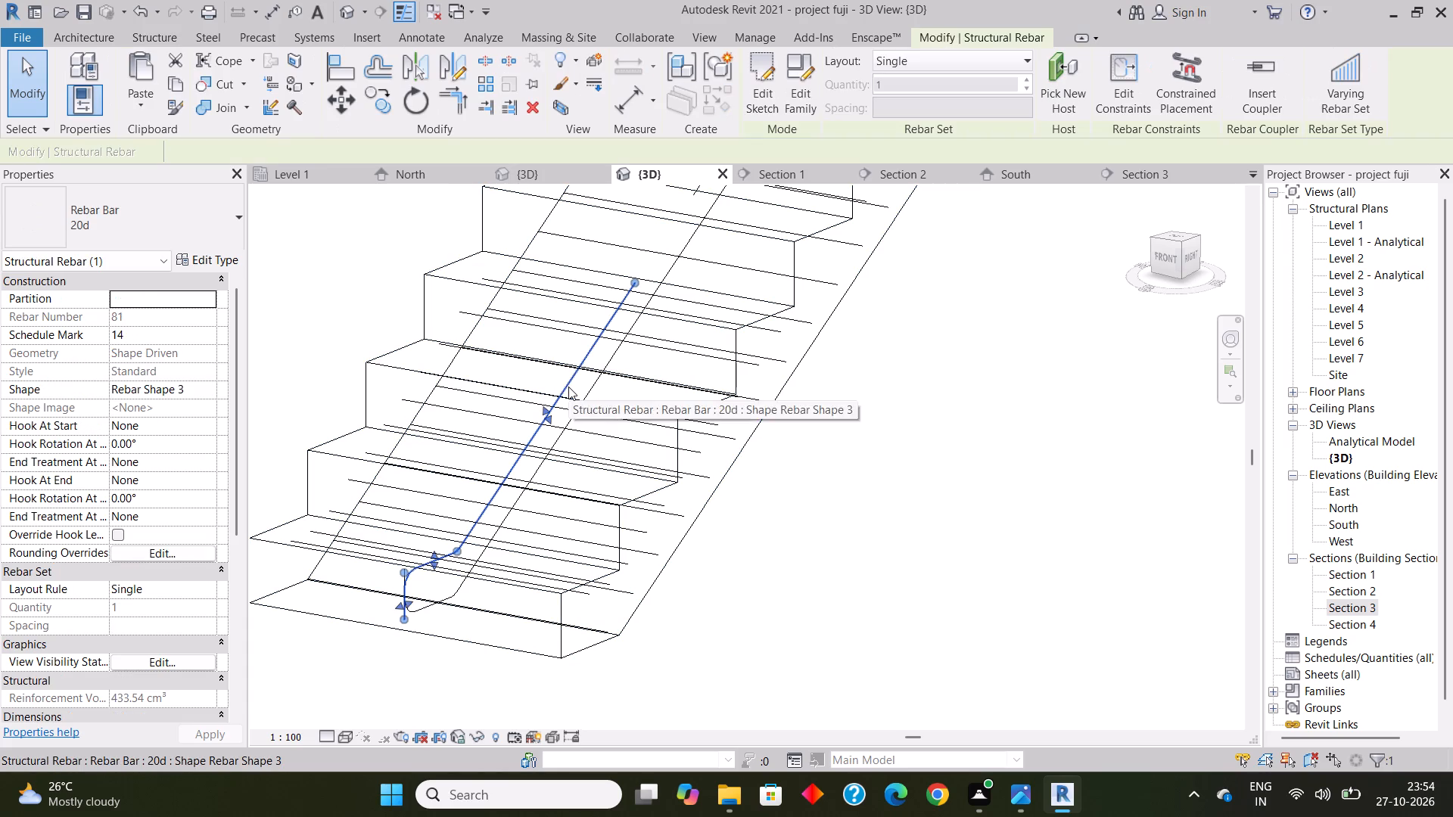
{"action": "left_click", "coordinate": [925, 61]}
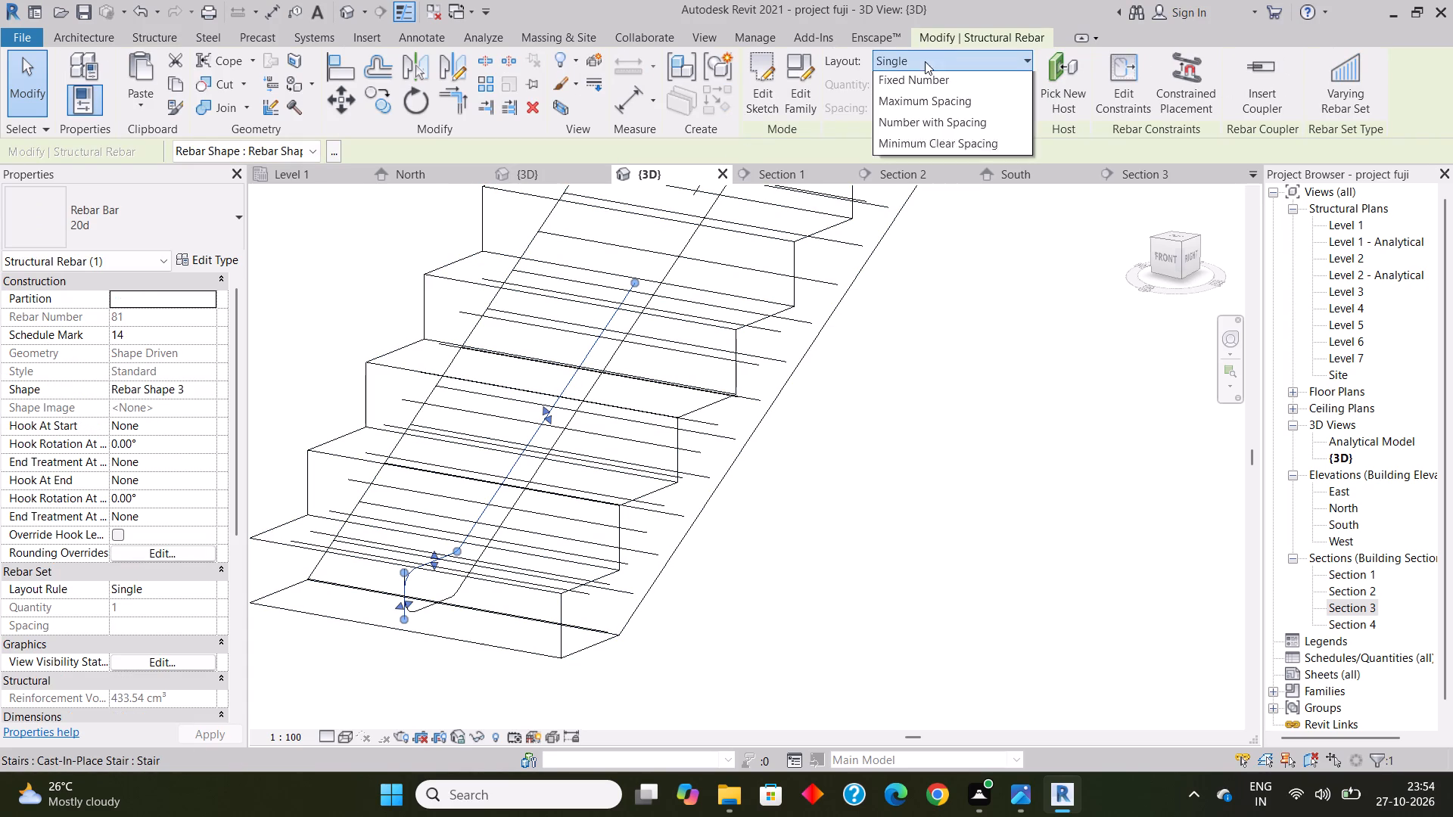
{"action": "left_click", "coordinate": [935, 127]}
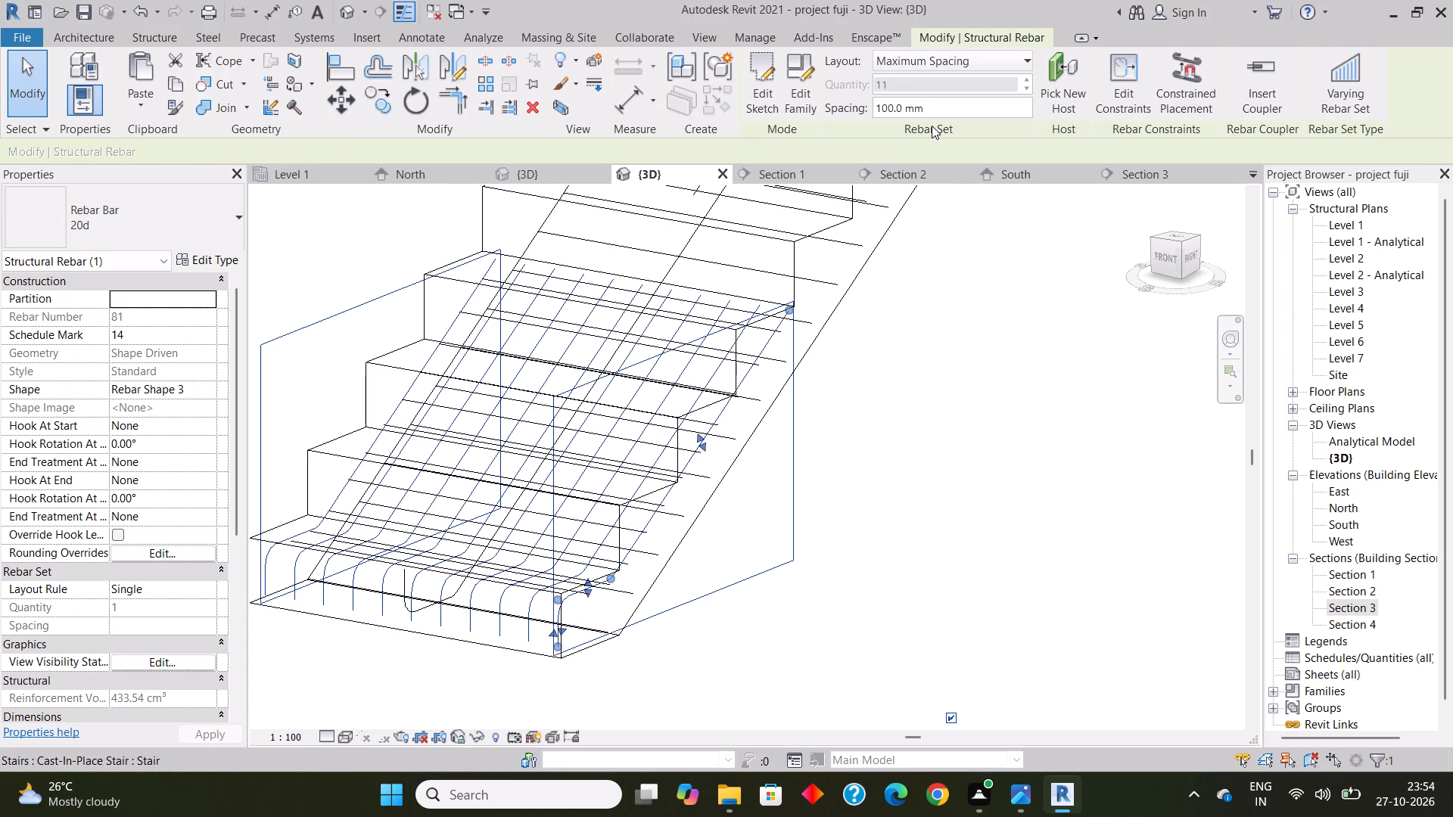
{"action": "left_click_drag", "start_coordinate": [932, 108], "coordinate": [847, 109]}
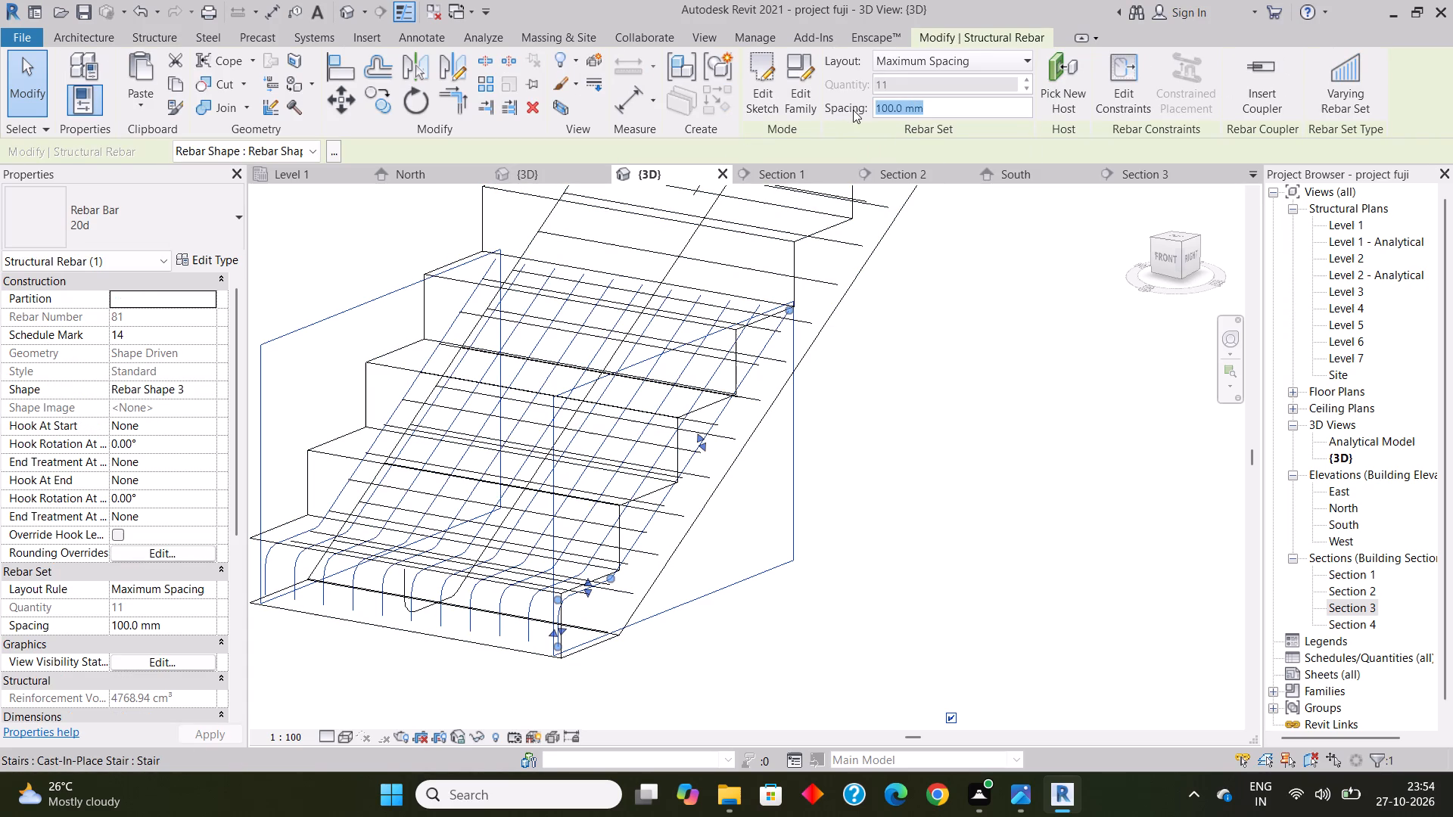
{"action": "type", "text": "150mm"}
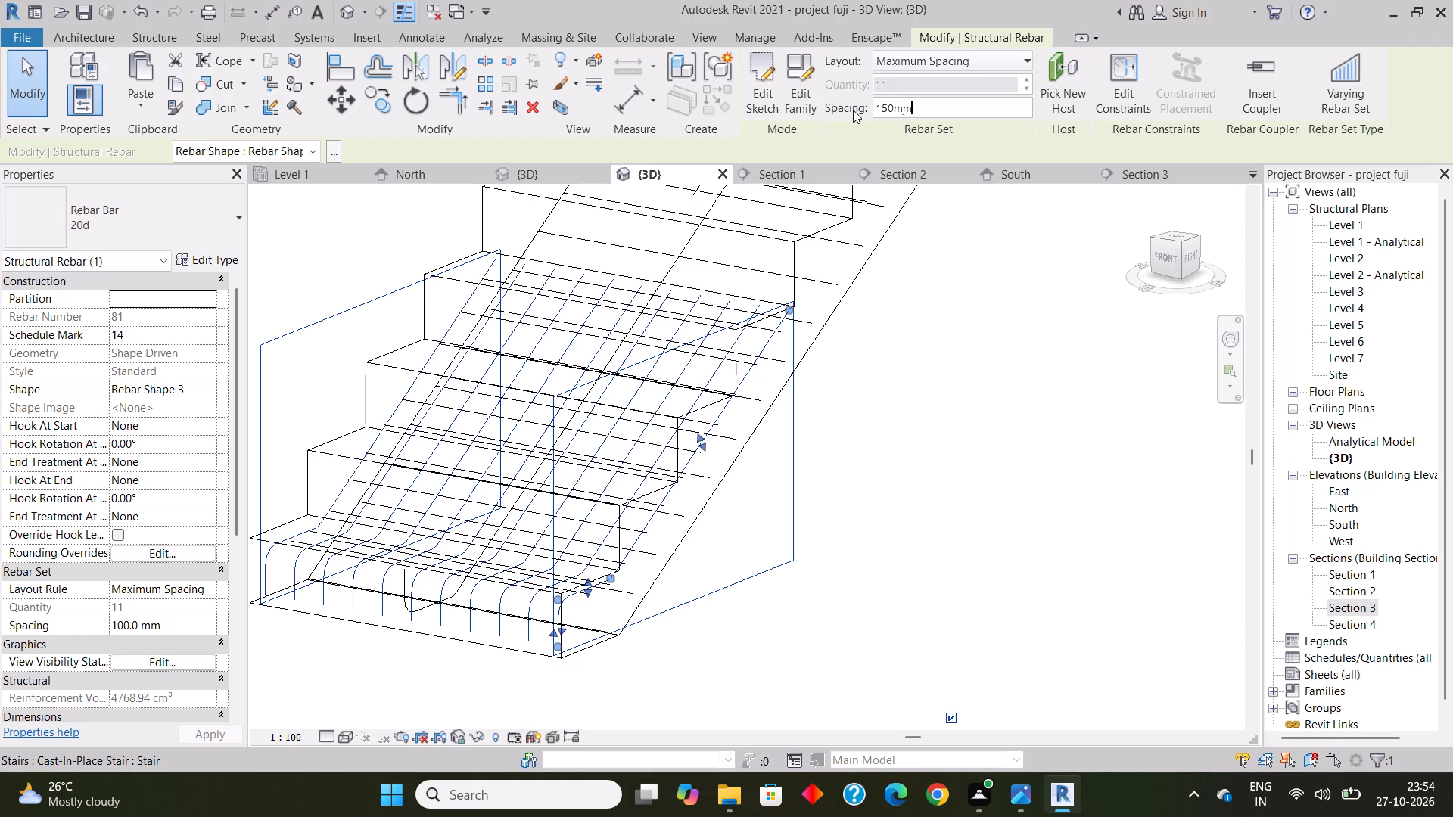
{"action": "key", "text": "Return"}
{"action": "left_click", "coordinate": [899, 520]}
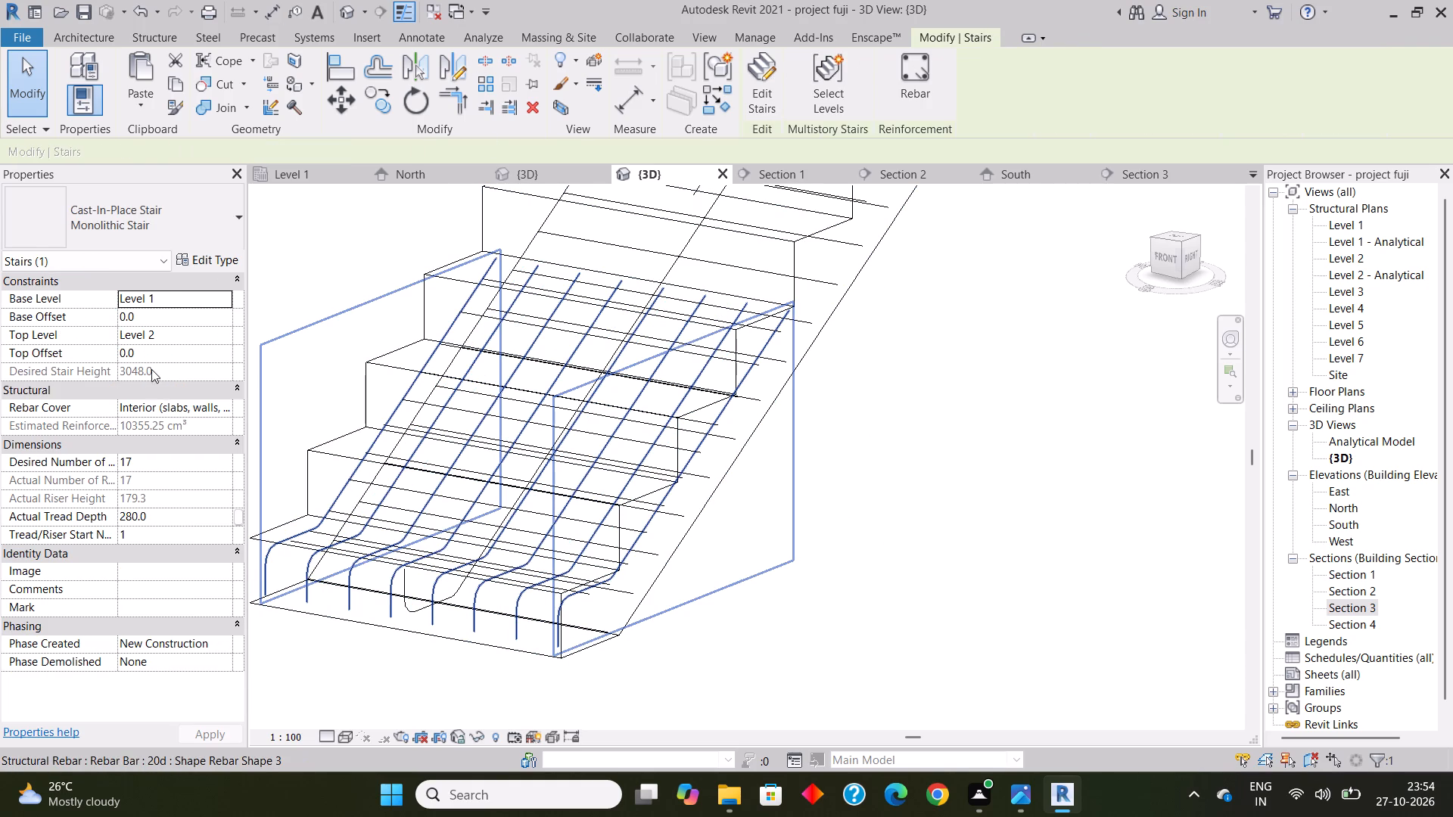
Distribute the 20d bar running over the landing top and down the flight (Rebar Shape 2) with Maximum Spacing layout at 150 mm.
{"action": "scroll", "coordinate": [582, 561], "scroll_direction": "down", "scroll_amount": 4}
{"action": "scroll", "coordinate": [686, 523], "scroll_direction": "down", "scroll_amount": 3}
{"action": "middle_click_drag", "start_coordinate": [686, 528], "coordinate": [574, 654]}
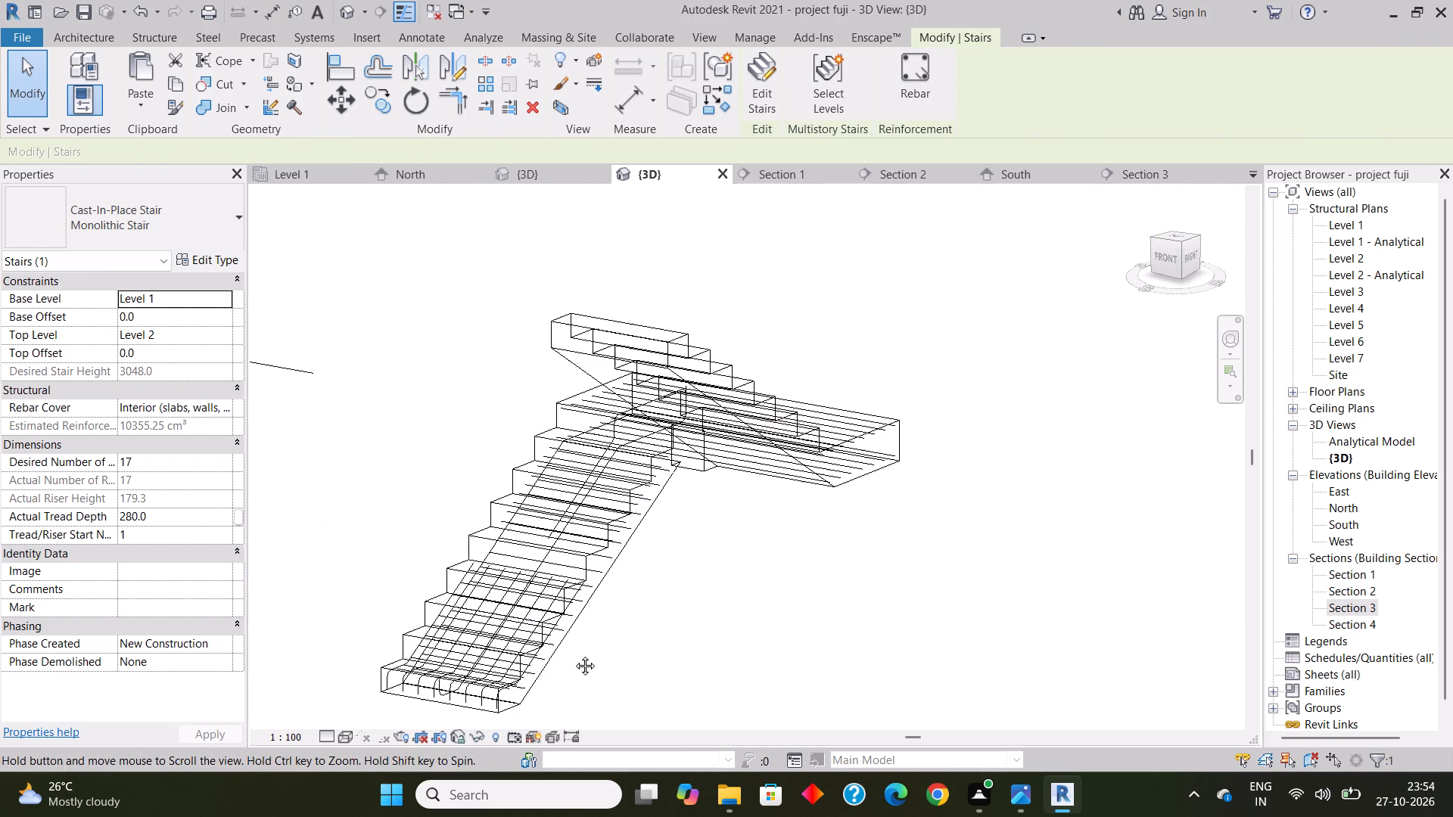
{"action": "middle_click_drag", "start_coordinate": [574, 654], "coordinate": [575, 645]}
{"action": "scroll", "coordinate": [605, 440], "scroll_direction": "up", "scroll_amount": 10}
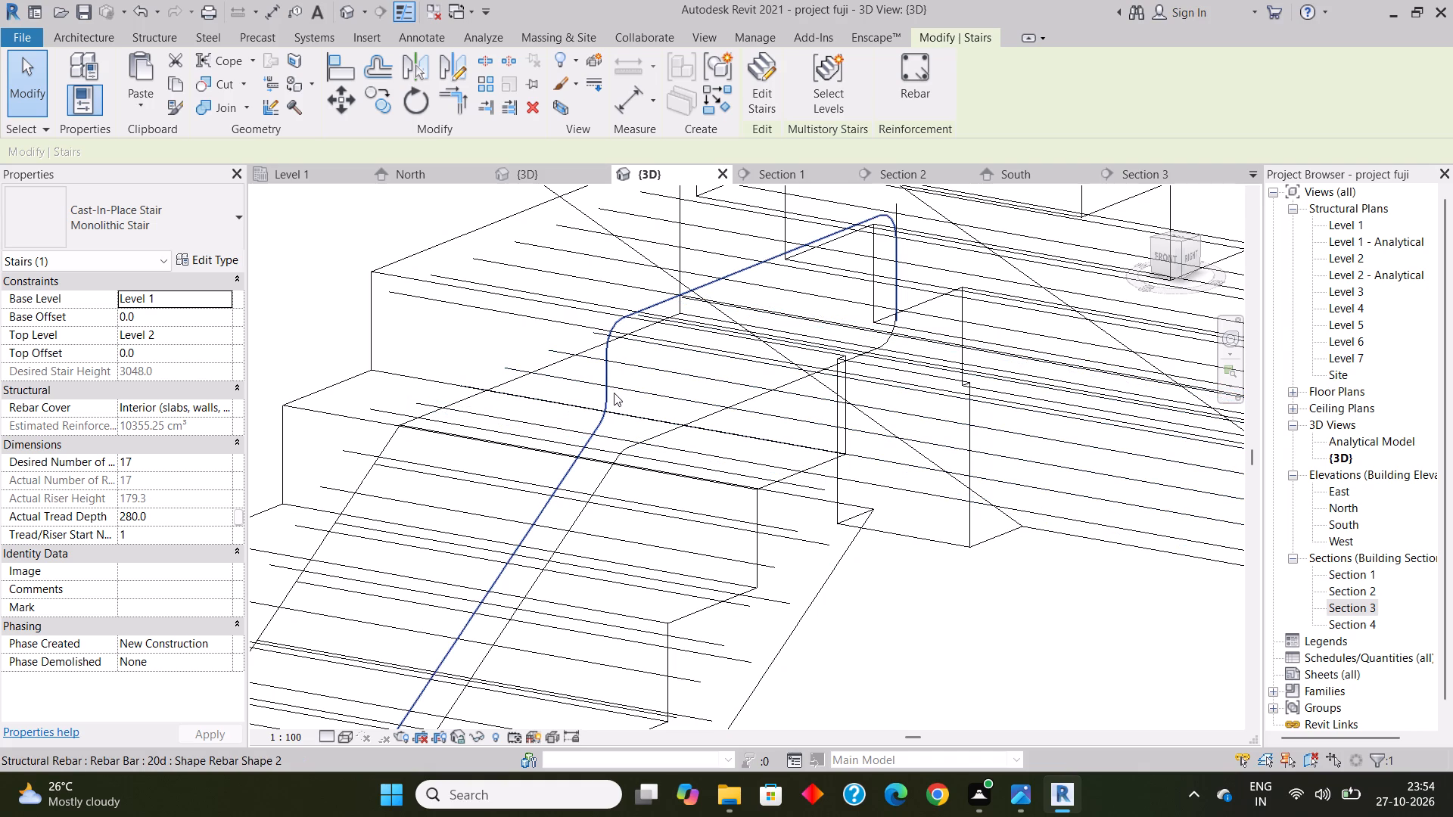
{"action": "left_click", "coordinate": [611, 390]}
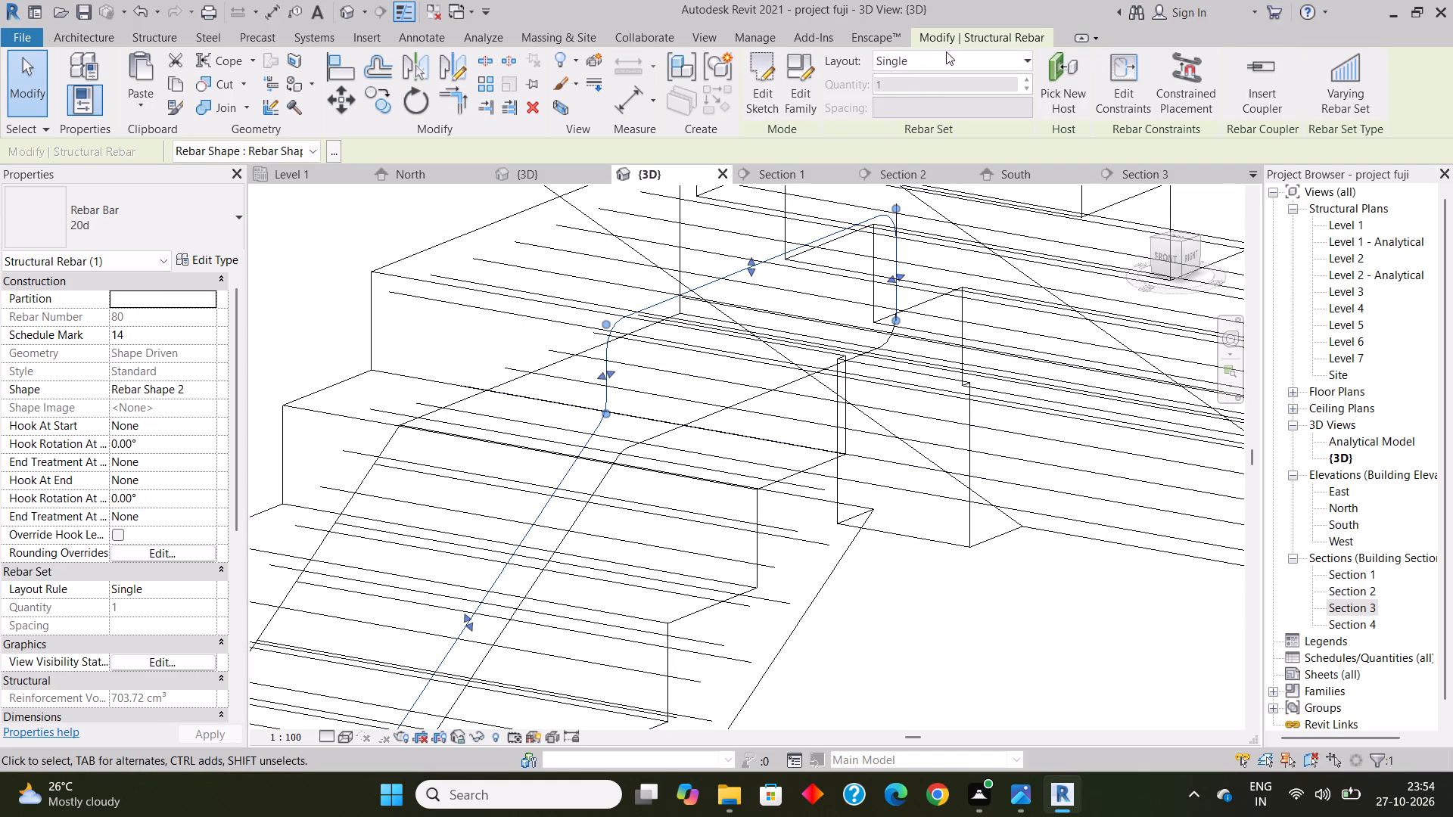
{"action": "left_click", "coordinate": [949, 58]}
{"action": "left_click", "coordinate": [947, 123]}
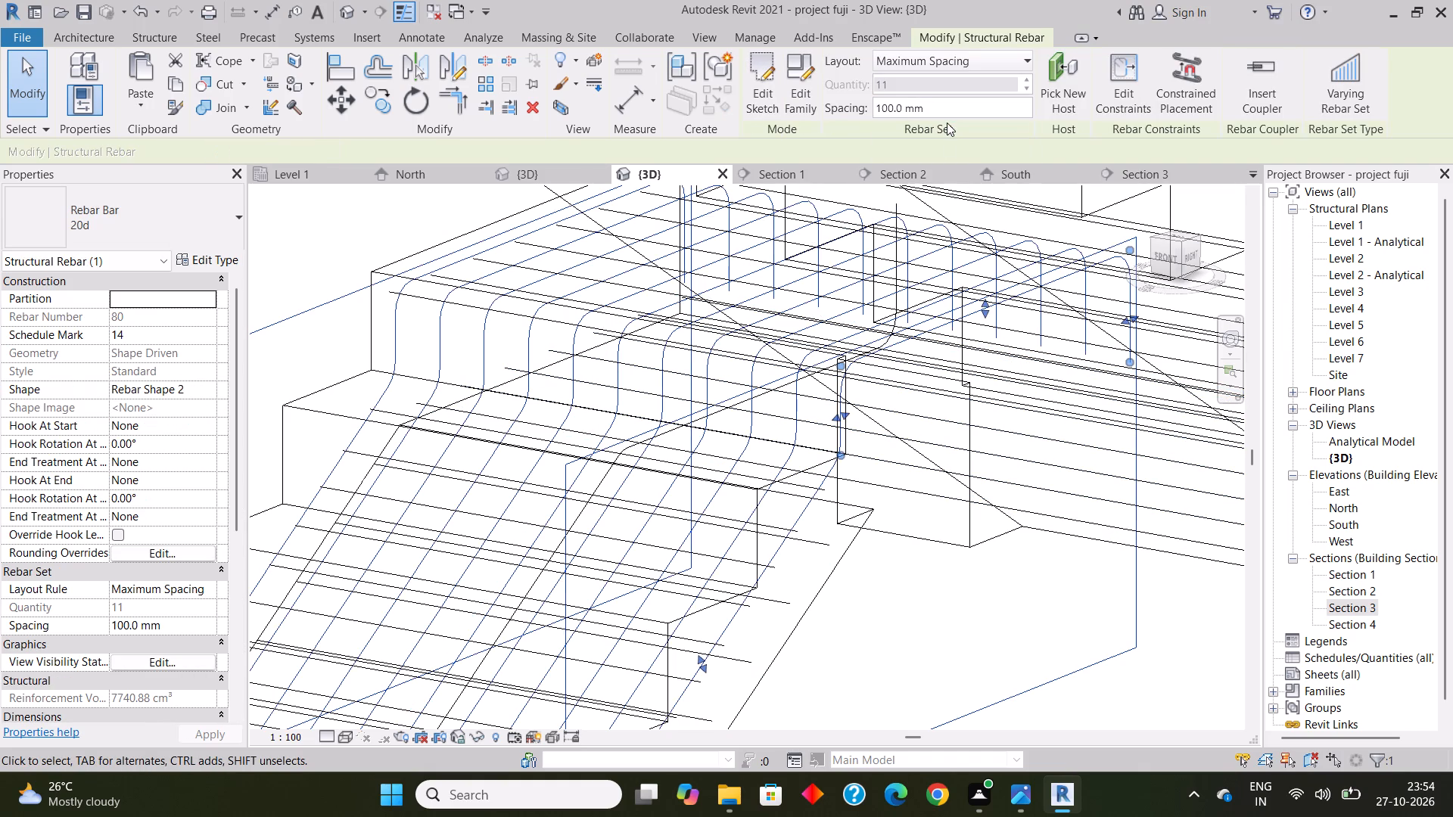
{"action": "left_click_drag", "start_coordinate": [942, 107], "coordinate": [838, 110]}
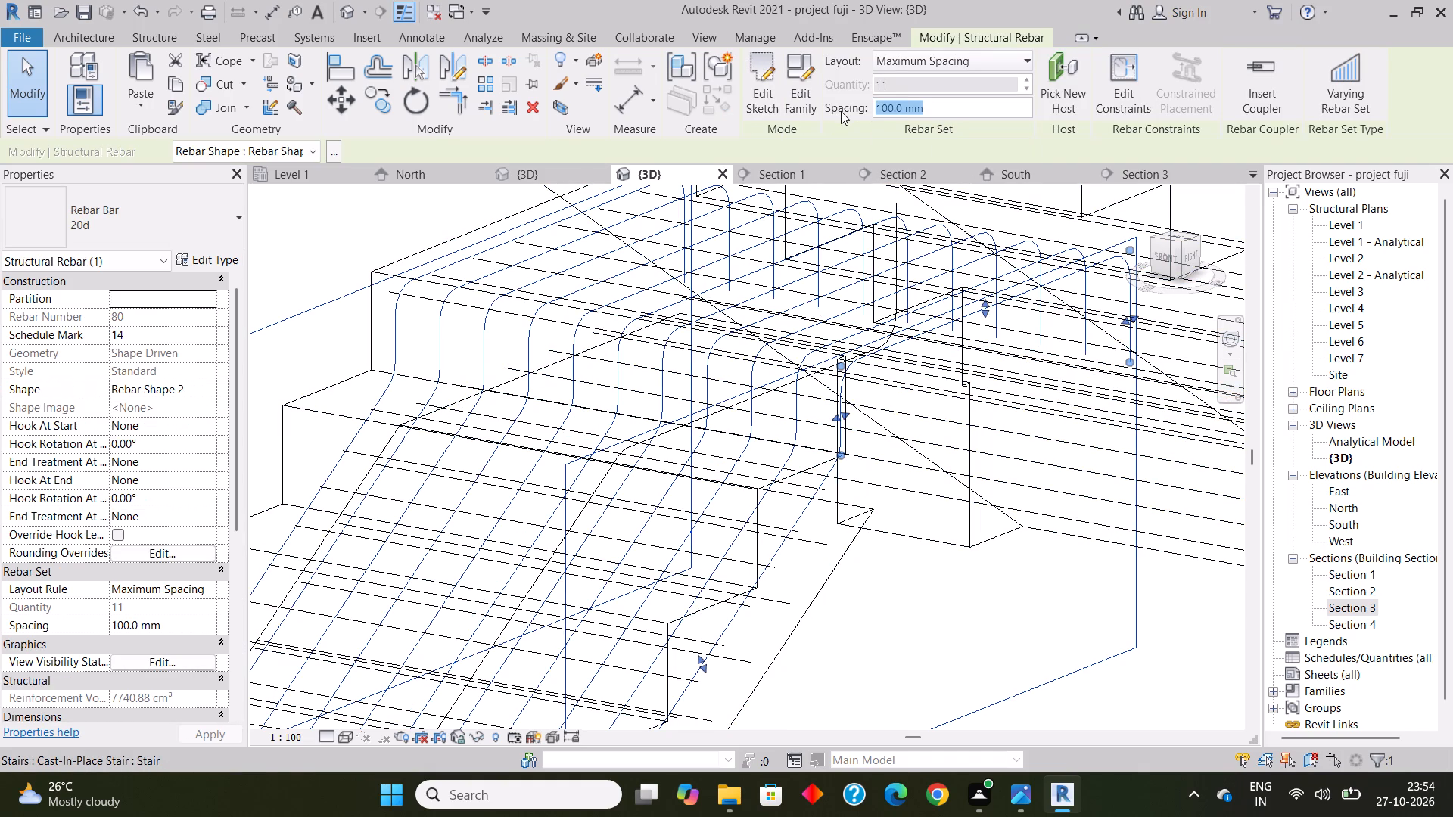
{"action": "type", "text": "150mm"}
{"action": "key", "text": "Return"}
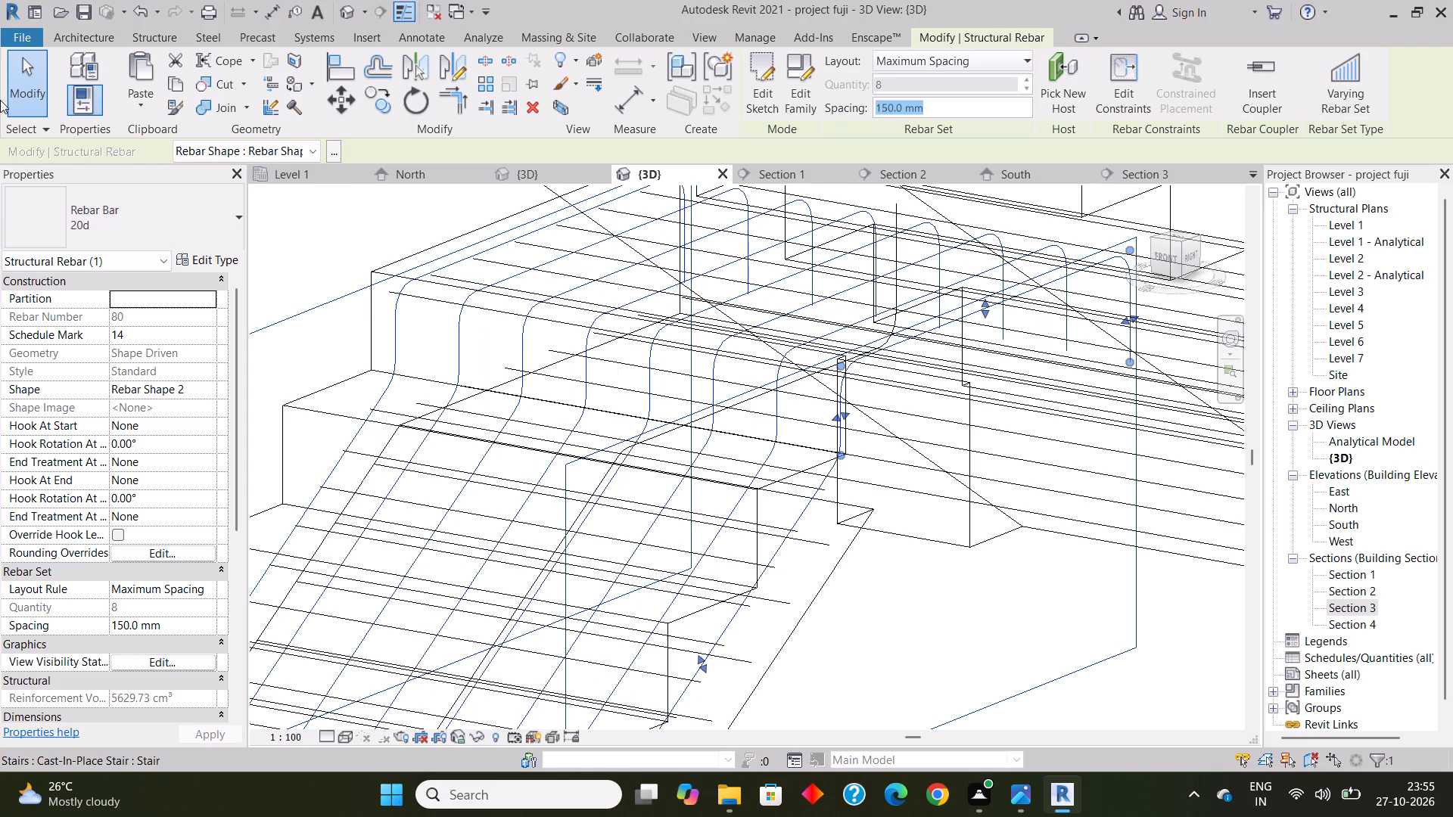
{"action": "left_click", "coordinate": [985, 629]}
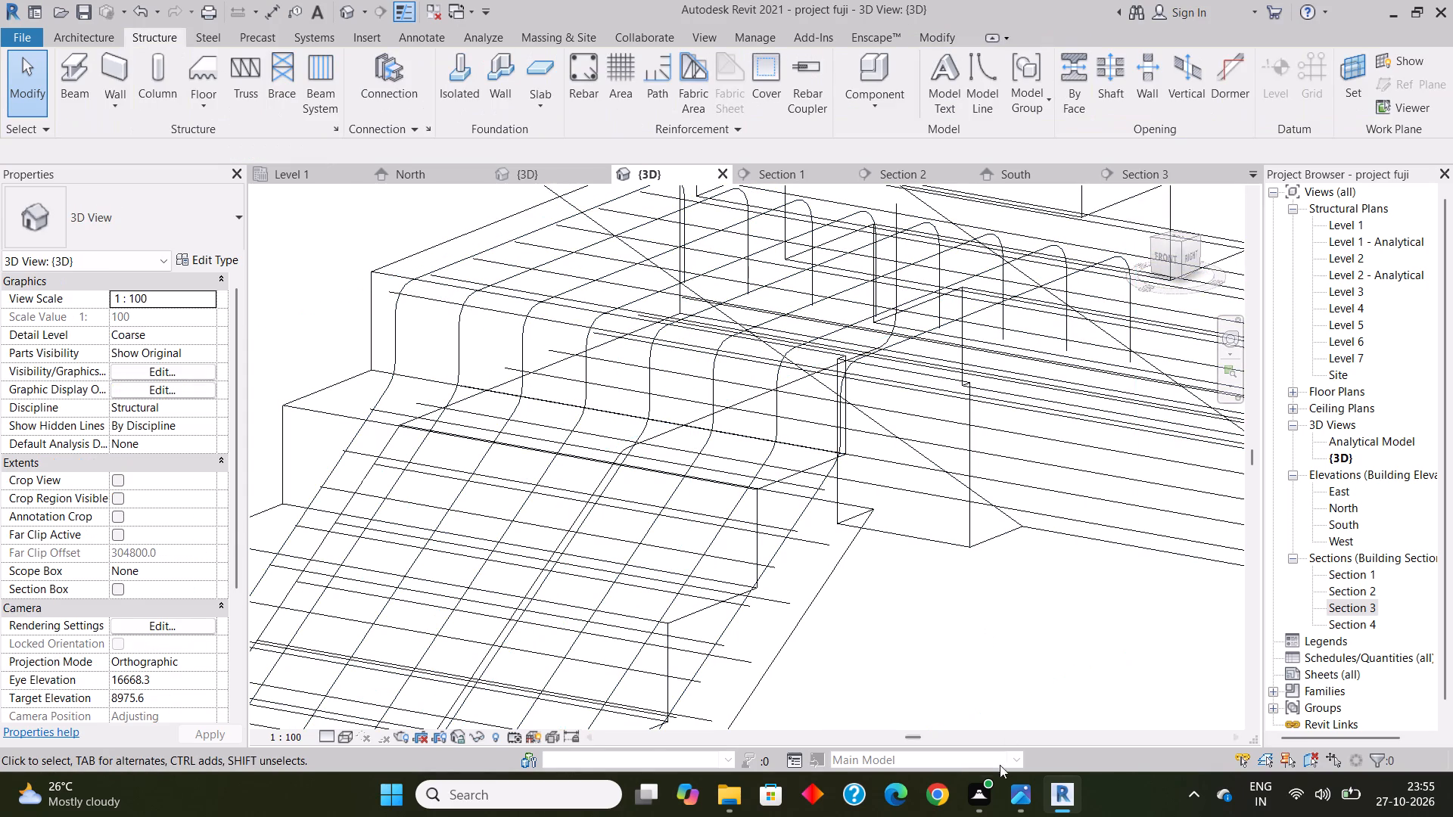
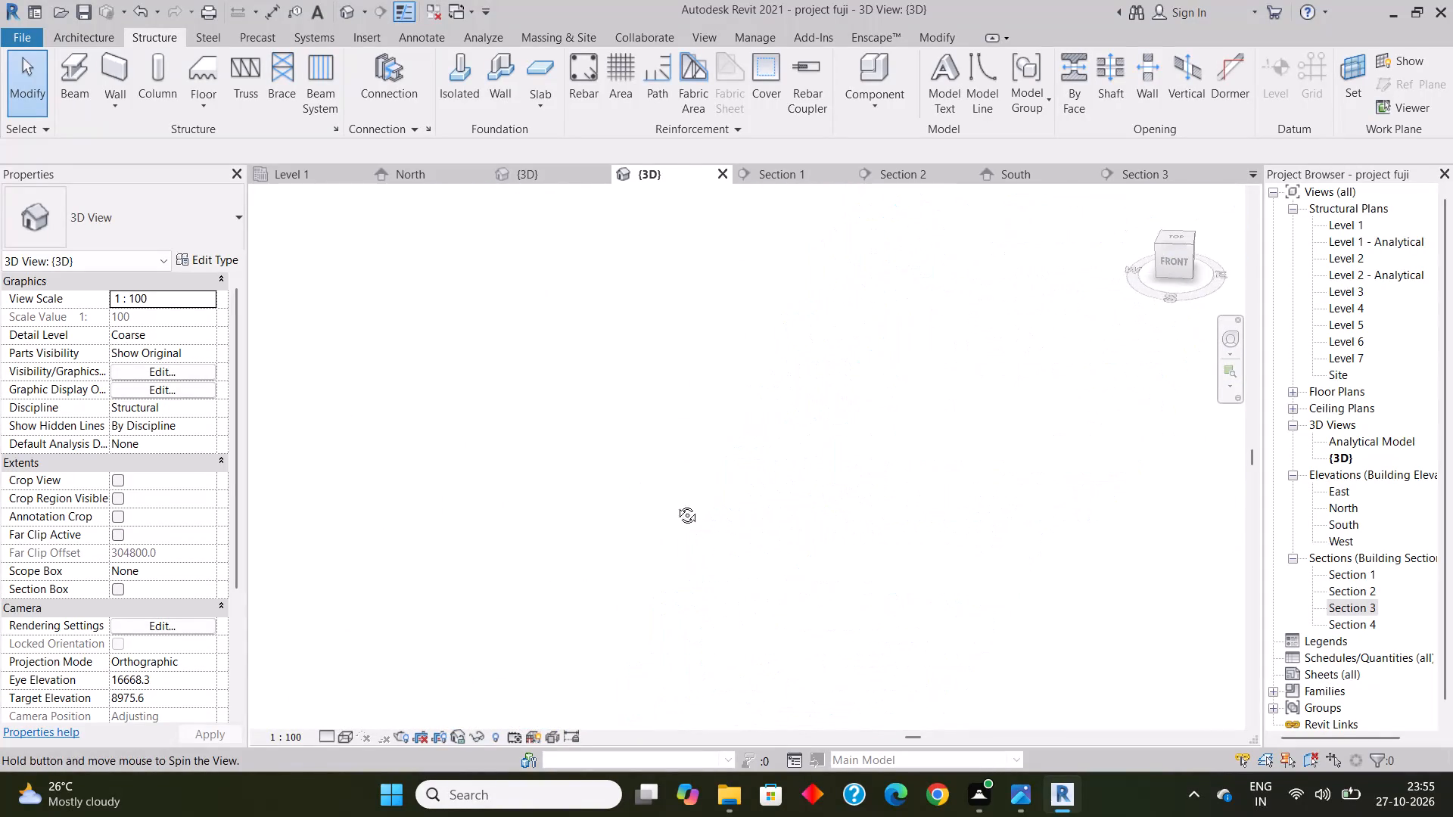
Distribute the 20d bar along the lower flight's underside (Rebar Shape 1) across the stair width with Maximum Spacing layout at 150 mm.
{"action": "scroll", "coordinate": [605, 496], "scroll_direction": "down", "scroll_amount": 14}
{"action": "middle_click_drag", "start_coordinate": [844, 511], "coordinate": [876, 514], "text": "shift"}
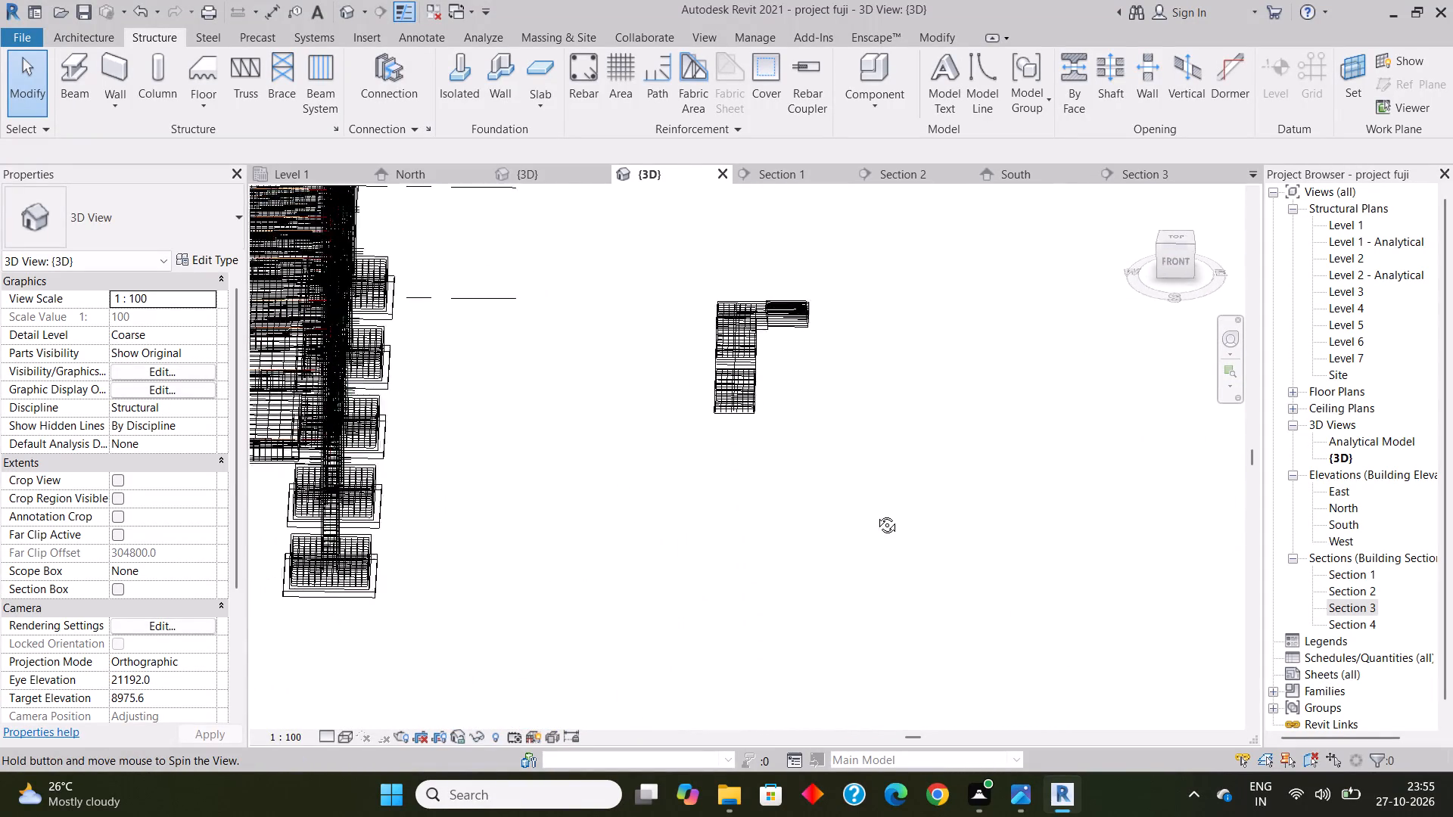
{"action": "middle_click_drag", "start_coordinate": [876, 514], "coordinate": [926, 504], "text": "shift"}
{"action": "middle_click_drag", "start_coordinate": [795, 430], "coordinate": [628, 561]}
{"action": "middle_click_drag", "start_coordinate": [624, 519], "coordinate": [641, 522], "text": "shift"}
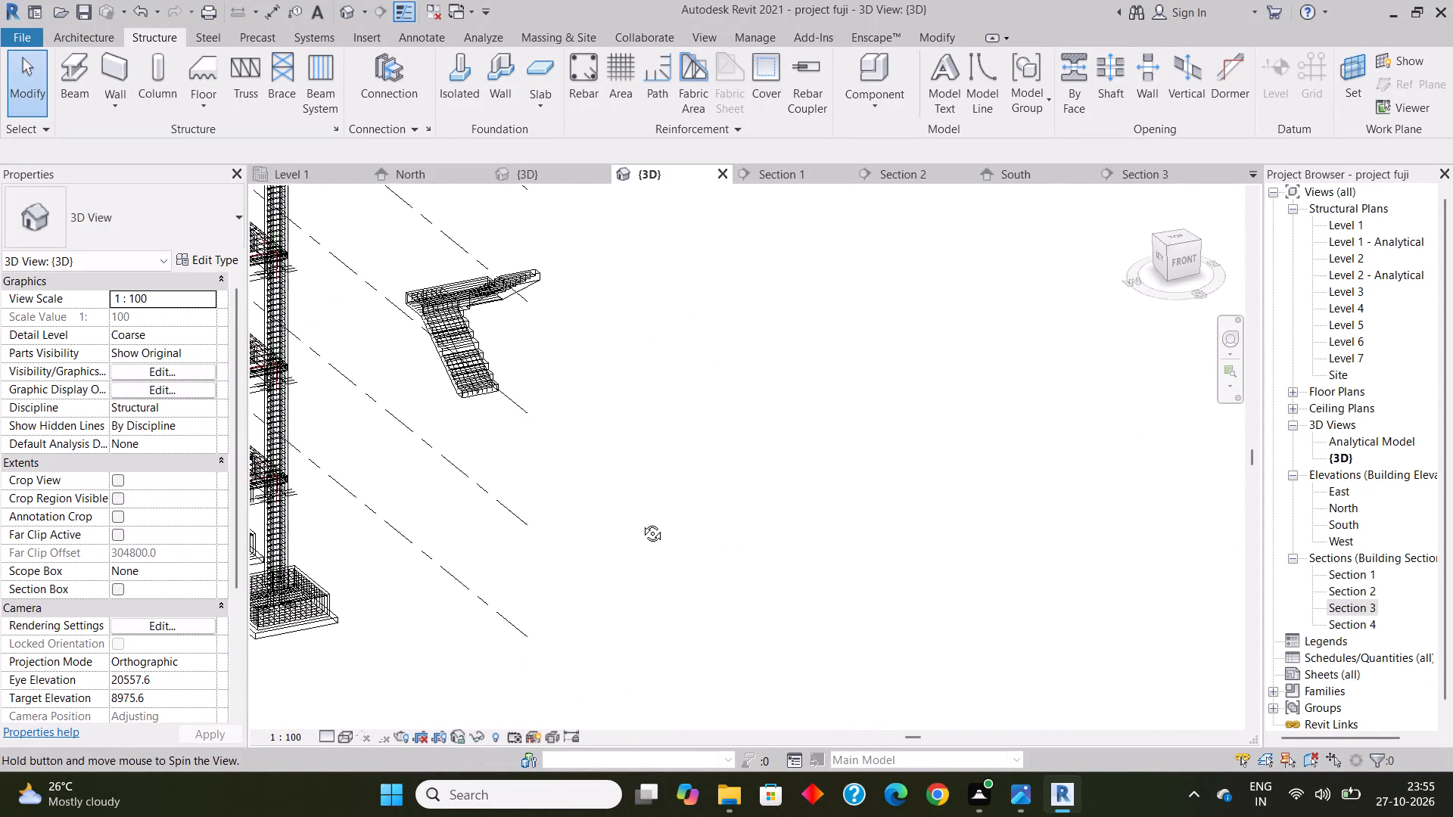
{"action": "middle_click_drag", "start_coordinate": [641, 522], "coordinate": [636, 510], "text": "shift"}
{"action": "scroll", "coordinate": [433, 341], "scroll_direction": "up", "scroll_amount": 6}
{"action": "scroll", "coordinate": [520, 464], "scroll_direction": "up", "scroll_amount": 7}
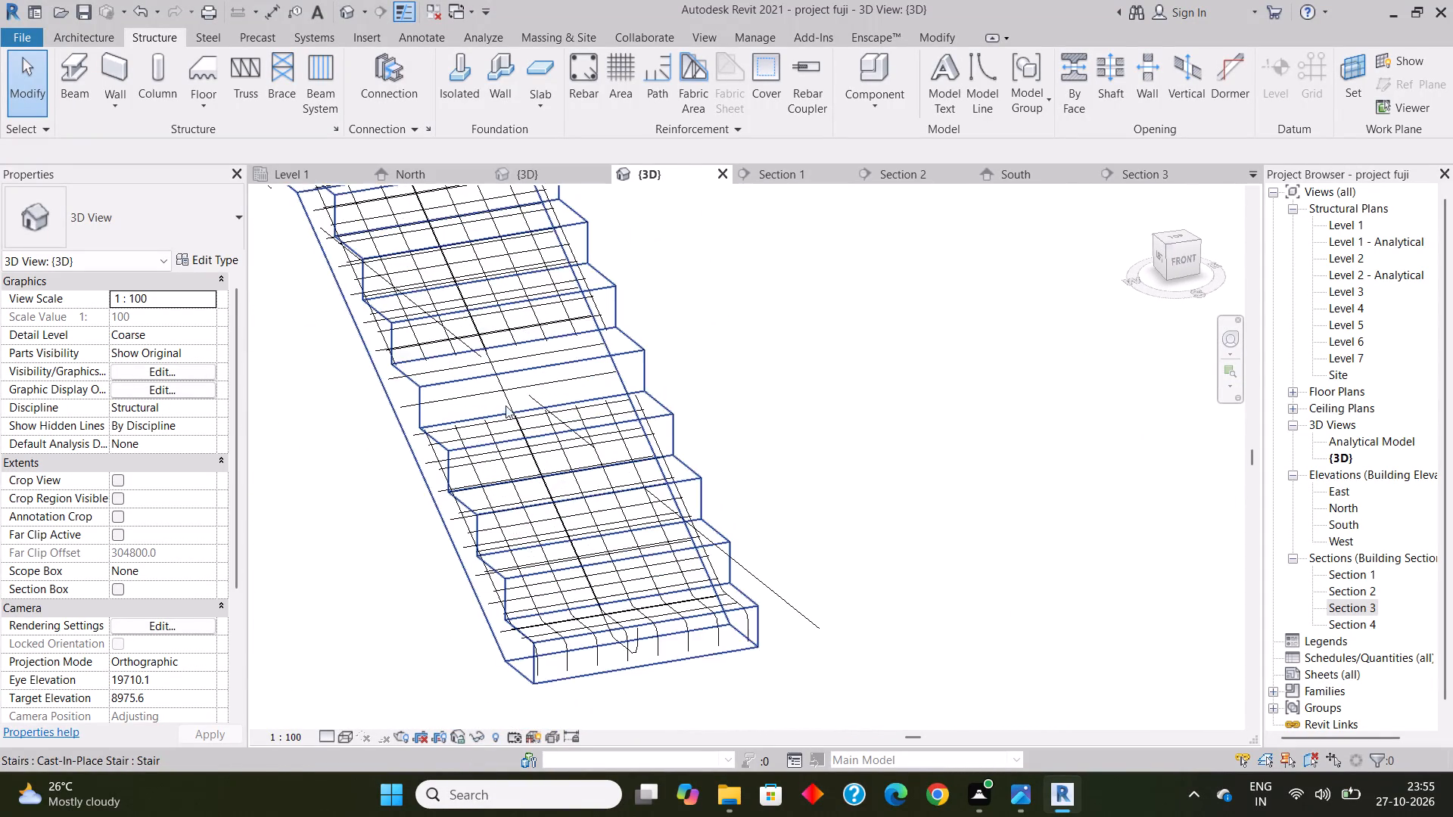
{"action": "scroll", "coordinate": [506, 399], "scroll_direction": "up", "scroll_amount": 2}
{"action": "left_click", "coordinate": [506, 399]}
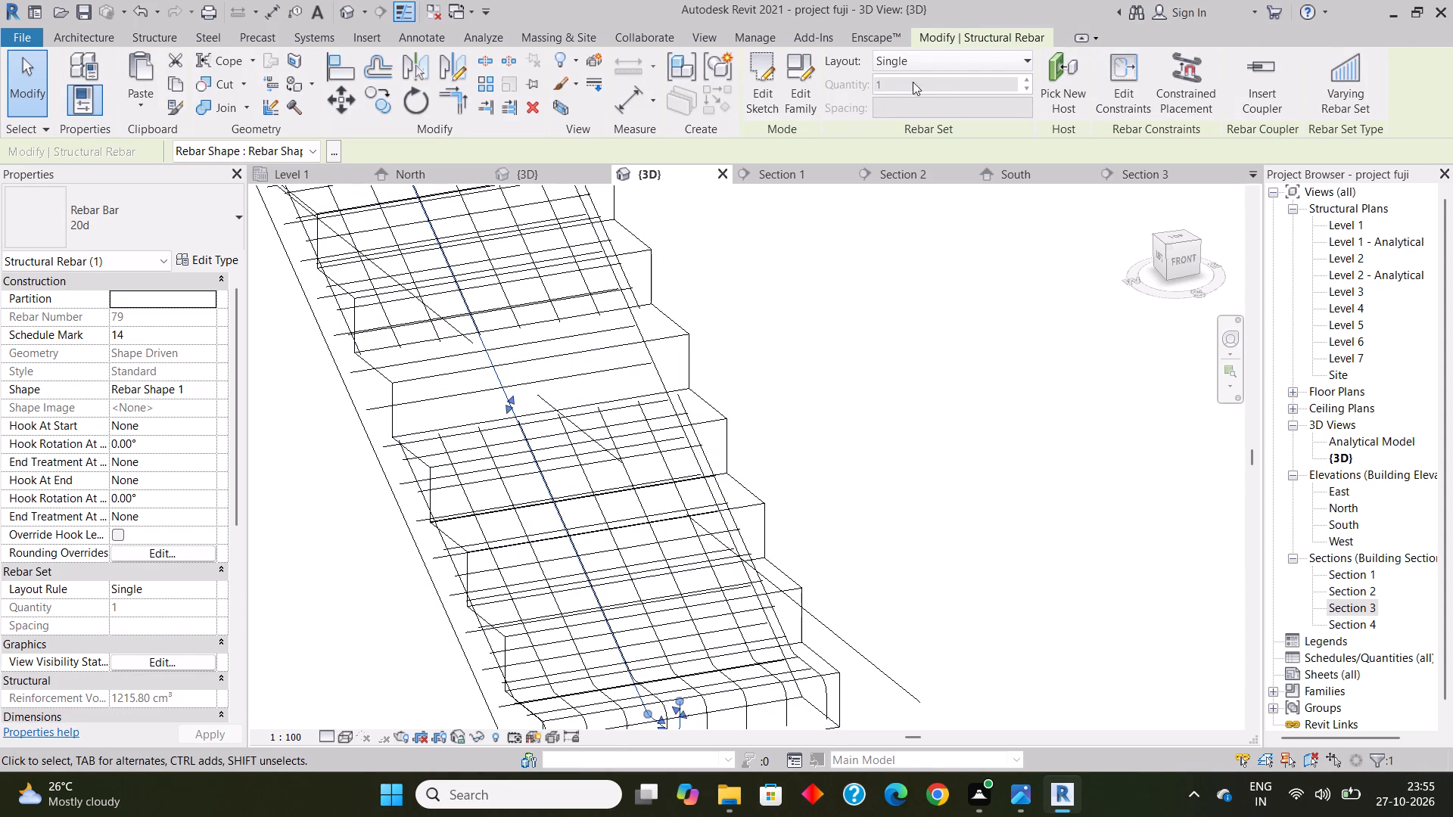
{"action": "left_click", "coordinate": [946, 54]}
{"action": "left_click", "coordinate": [944, 123]}
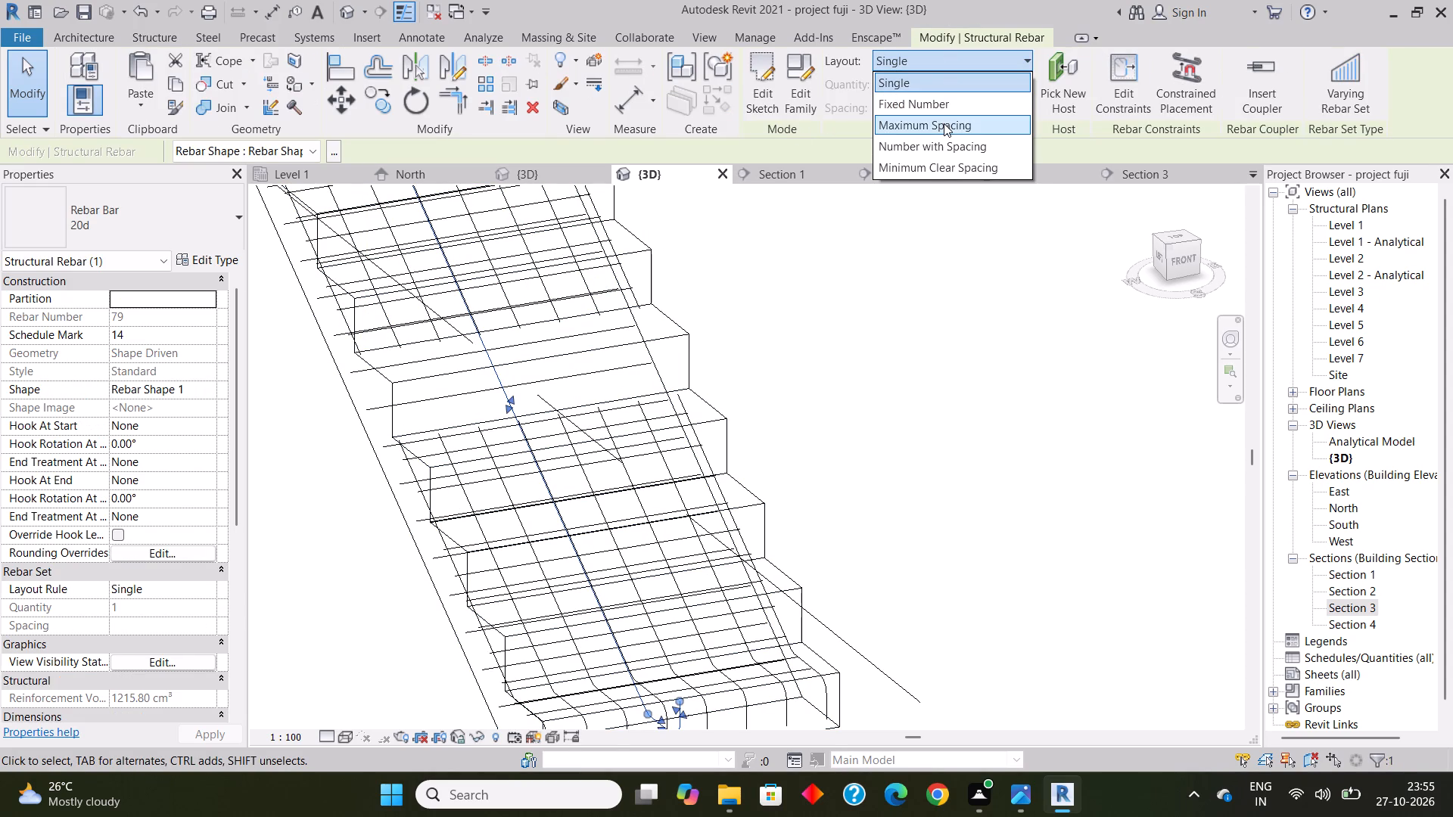
{"action": "left_click_drag", "start_coordinate": [928, 107], "coordinate": [801, 113]}
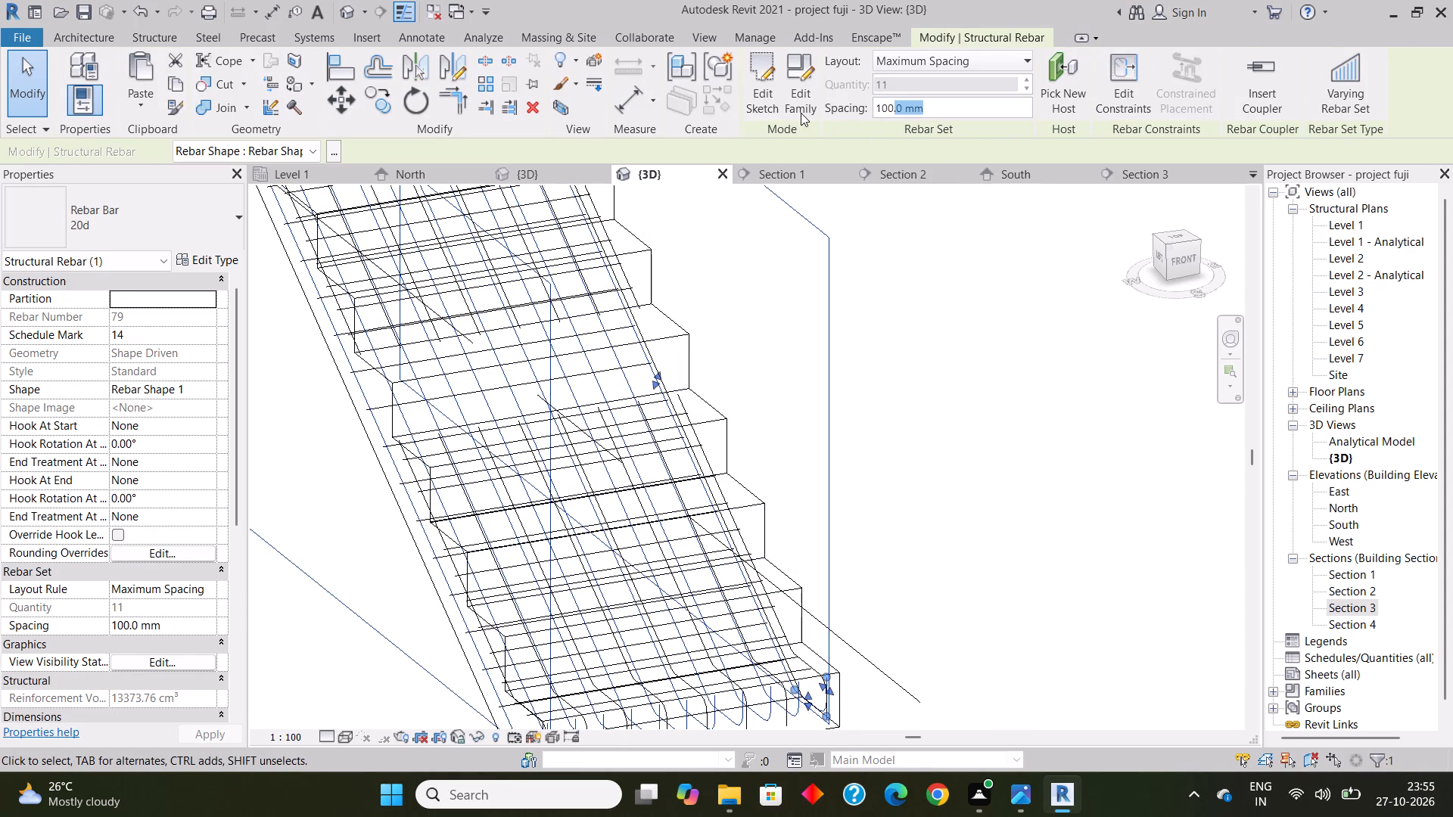
{"action": "left_click_drag", "start_coordinate": [801, 113], "coordinate": [803, 113]}
{"action": "type", "text": "150mm"}
{"action": "key", "text": "Return"}
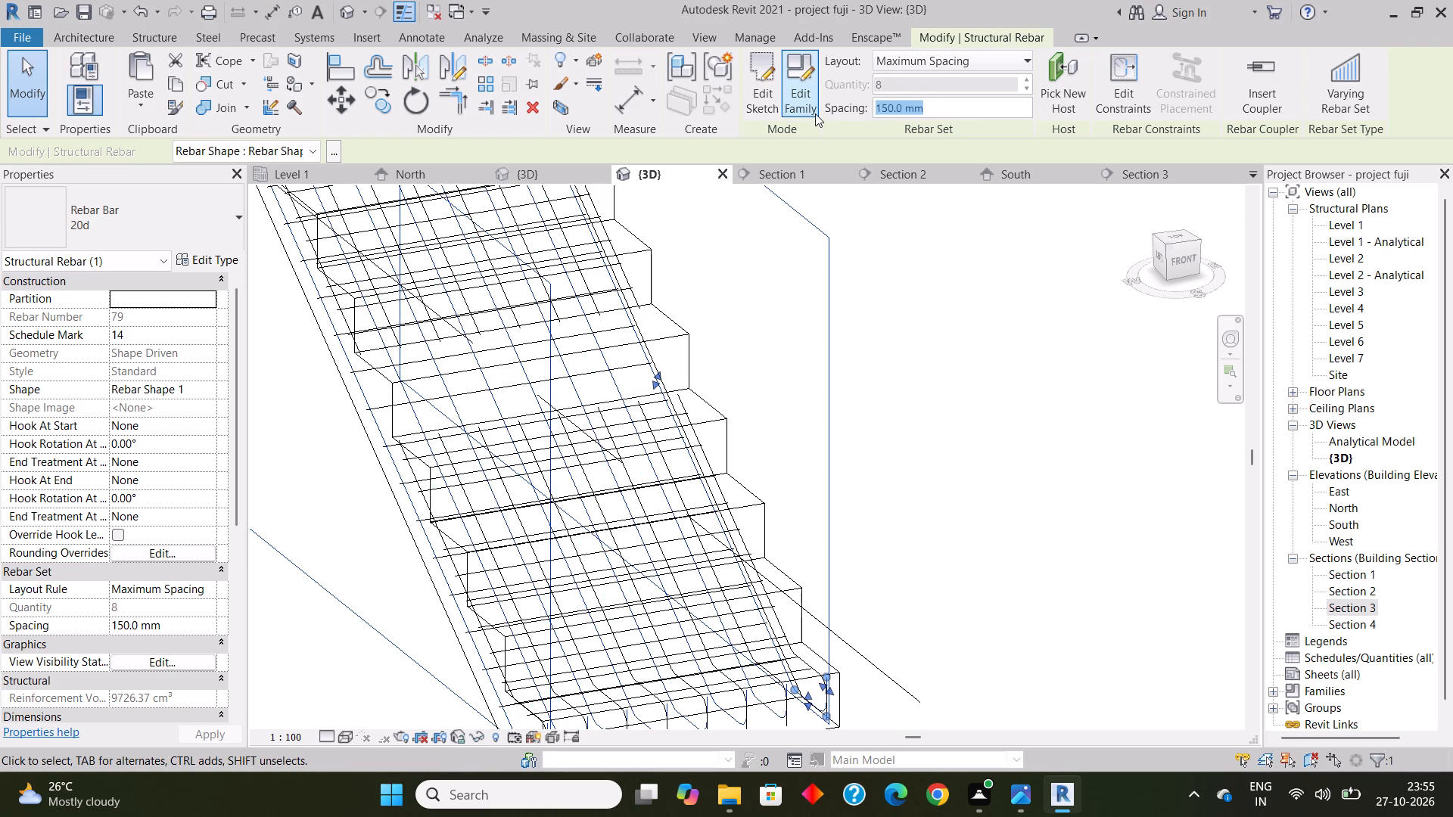
{"action": "left_click", "coordinate": [991, 424]}
Examine the bar layout of the lower flight and landing in the wireframe 3D view.
{"action": "scroll", "coordinate": [688, 579], "scroll_direction": "down", "scroll_amount": 6}
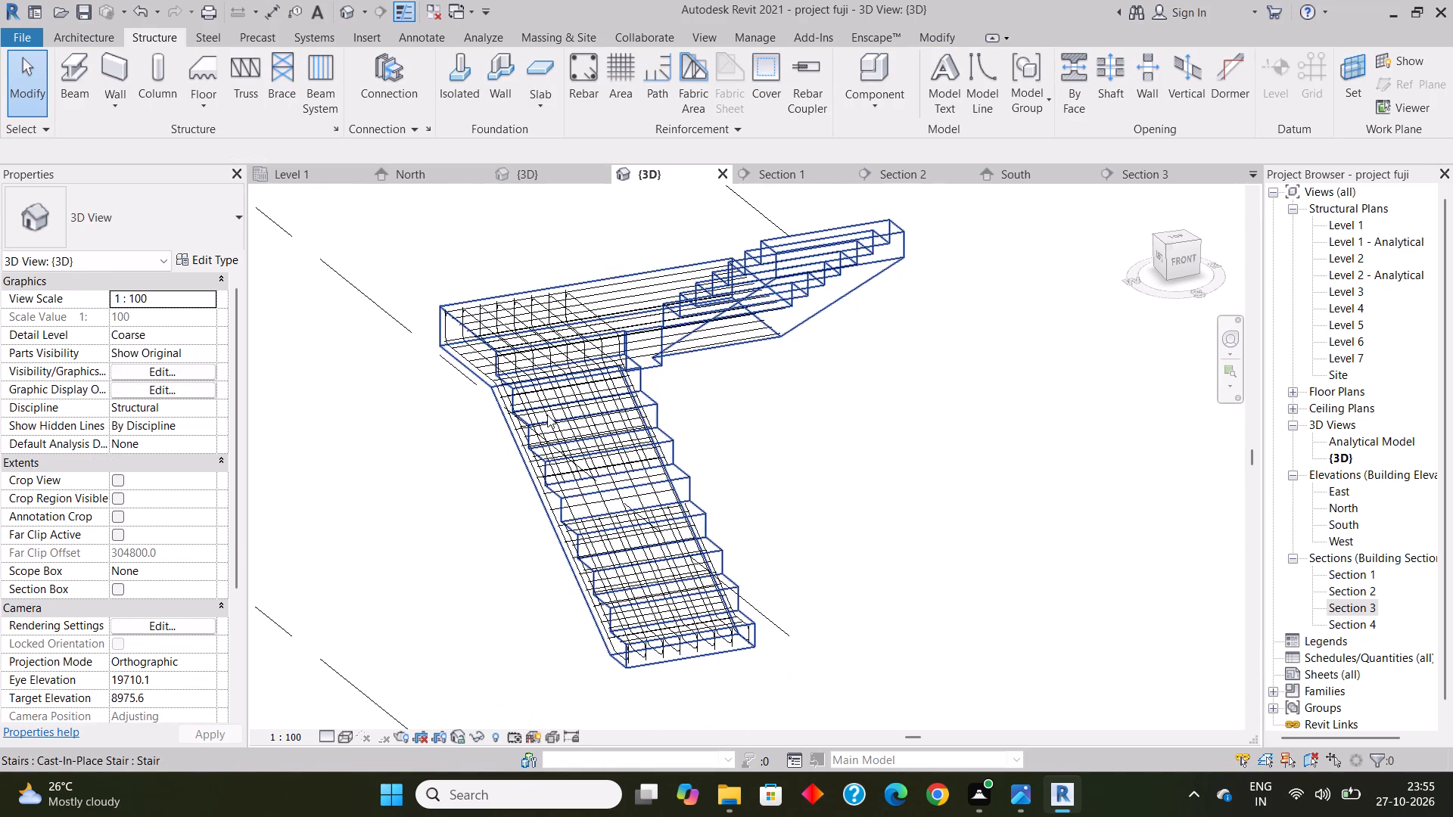
{"action": "scroll", "coordinate": [483, 355], "scroll_direction": "up", "scroll_amount": 3}
{"action": "scroll", "coordinate": [570, 355], "scroll_direction": "up", "scroll_amount": 3}
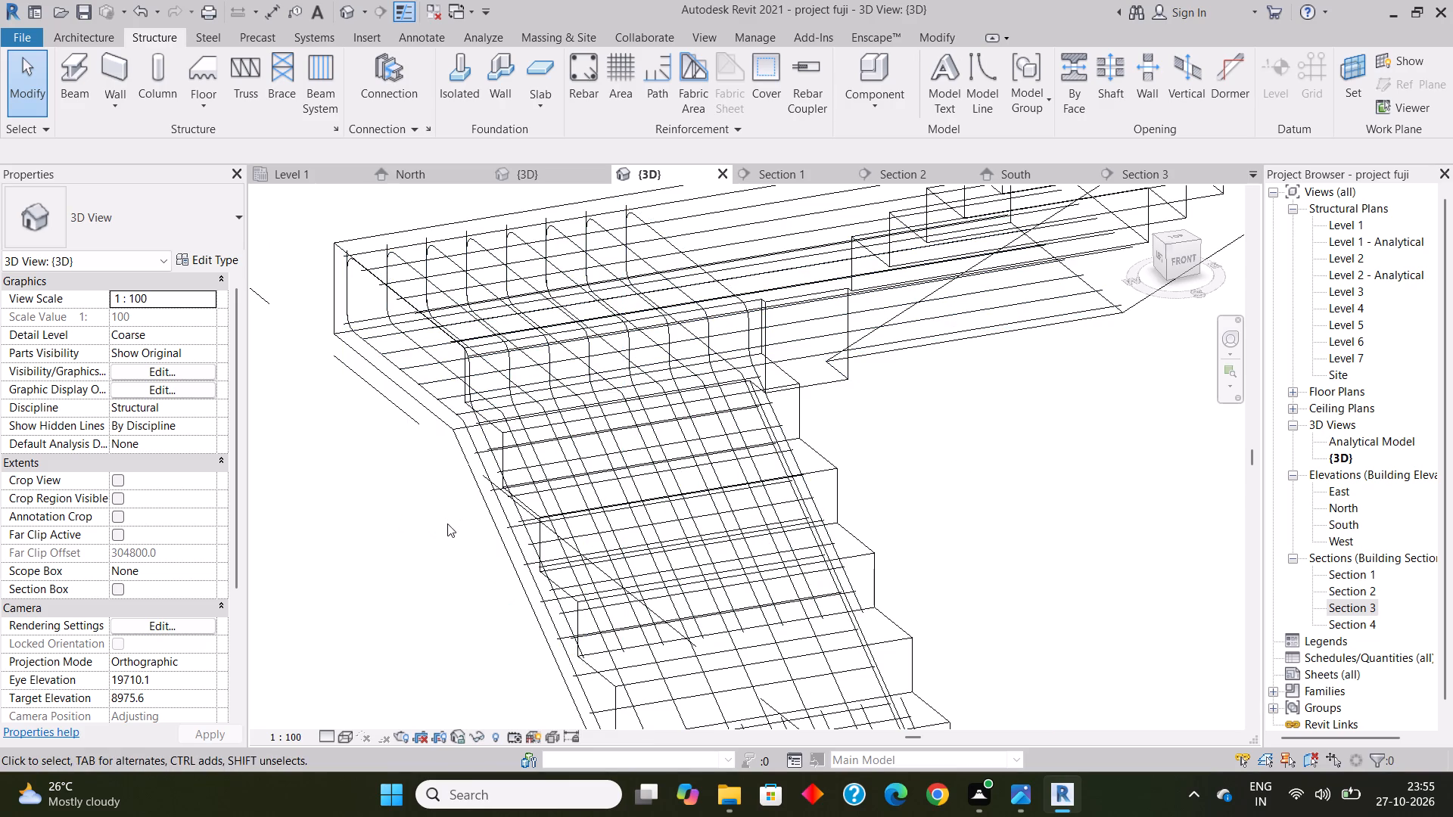
{"action": "scroll", "coordinate": [447, 528], "scroll_direction": "down", "scroll_amount": 5}
{"action": "left_click", "coordinate": [805, 491]}
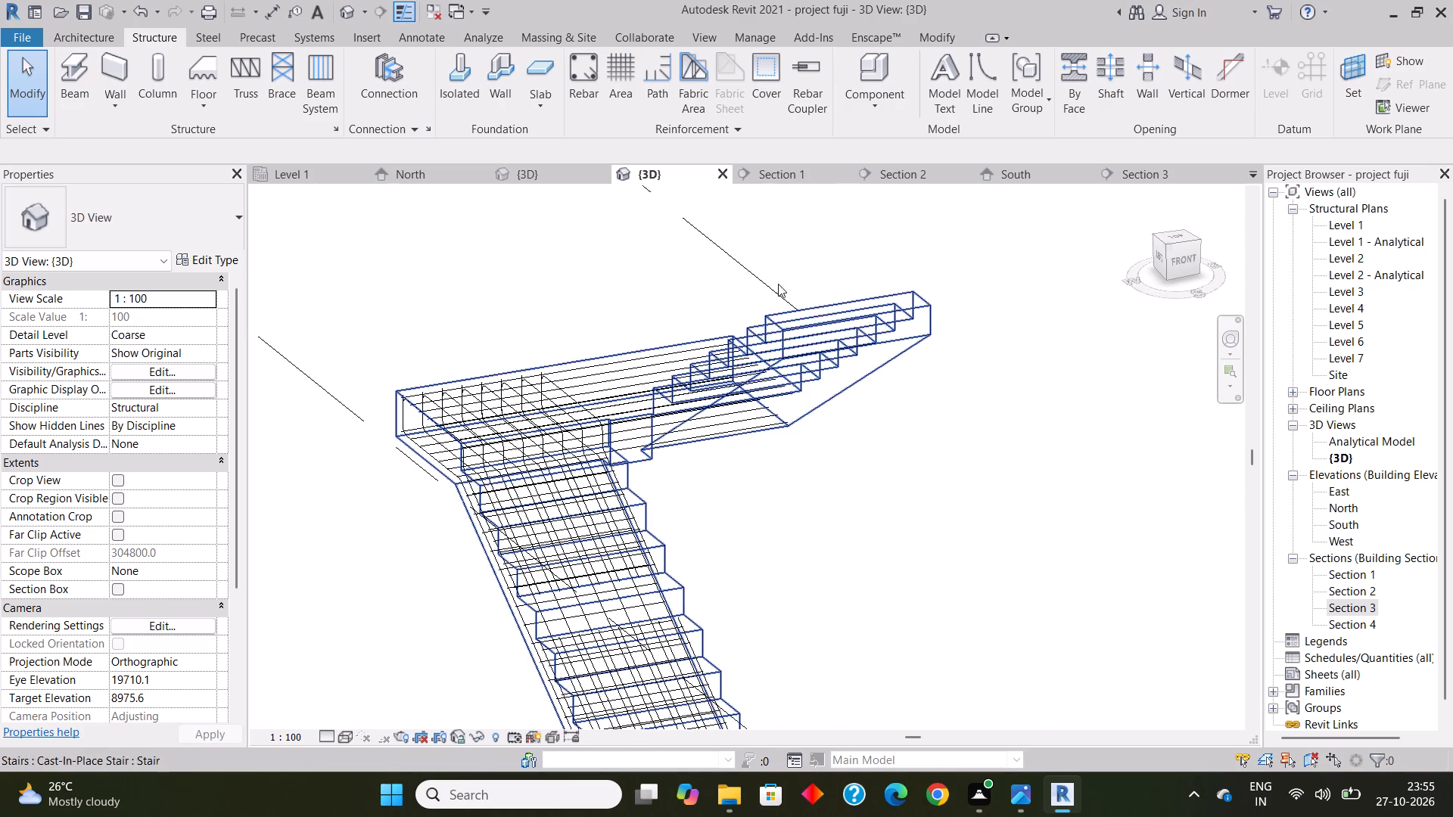
{"action": "left_click", "coordinate": [940, 539]}
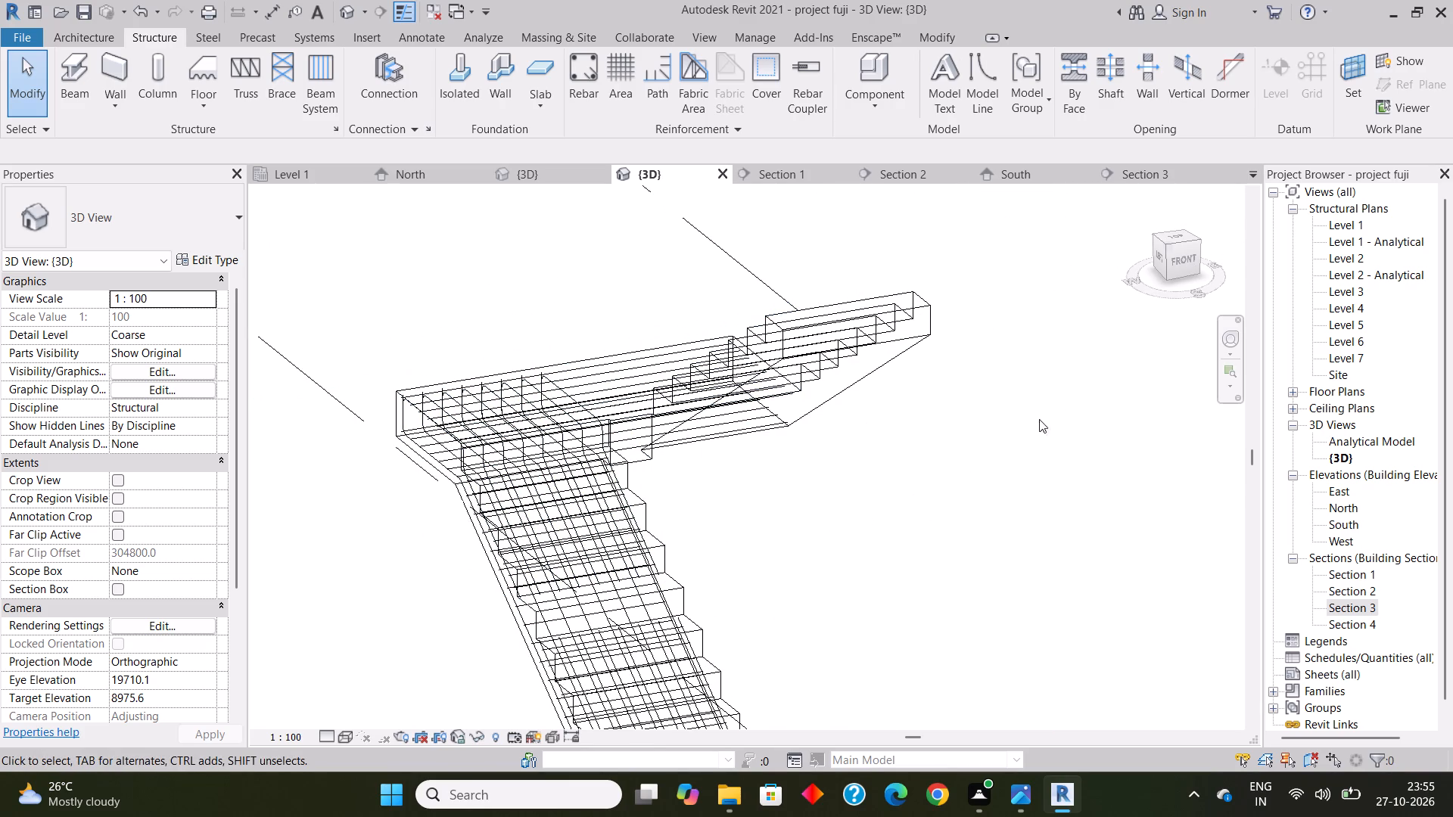
Open the Section 4 view at the stair's upper flight and landing.
{"action": "double_click", "coordinate": [1362, 624]}
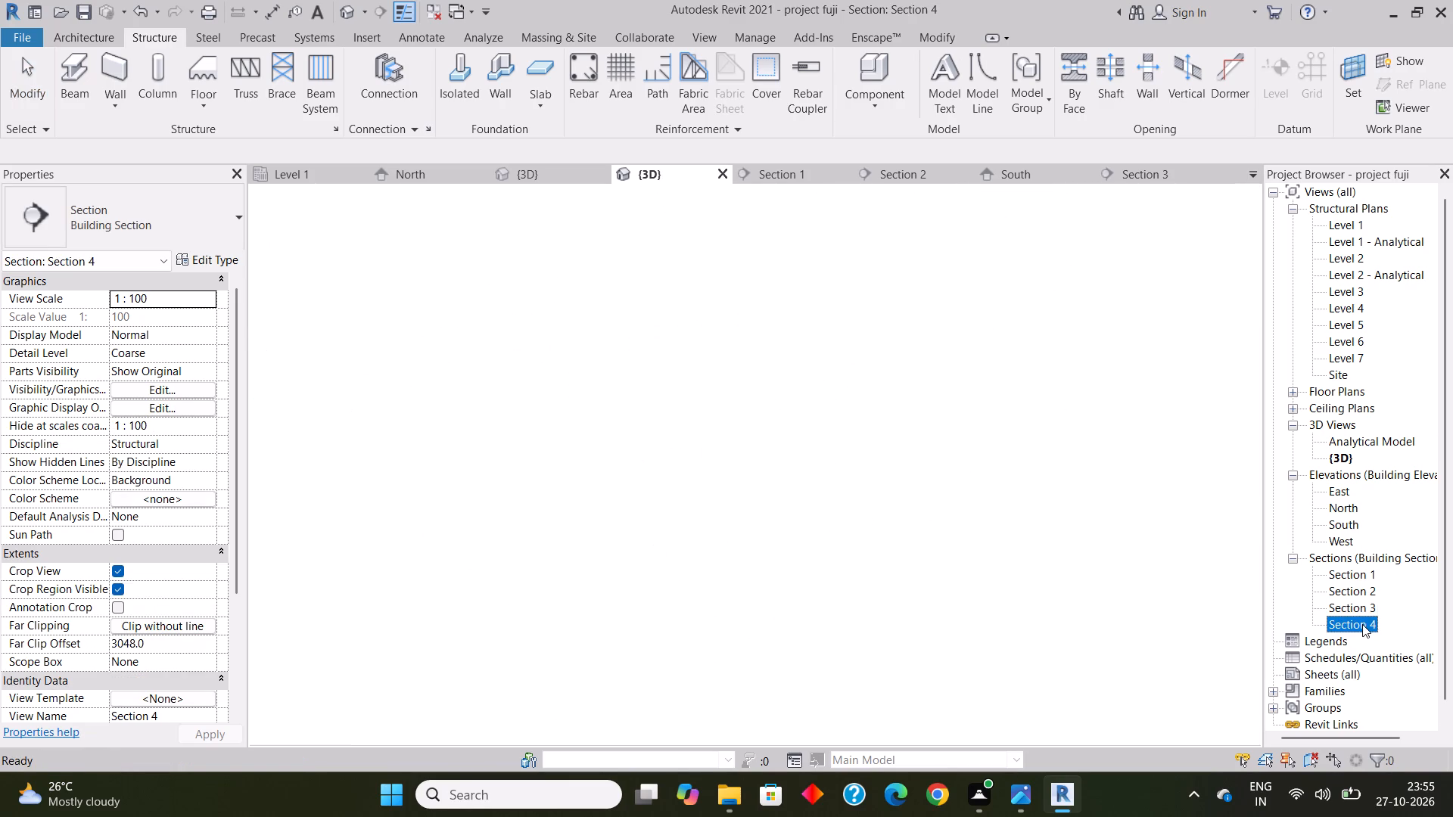
{"action": "scroll", "coordinate": [734, 632], "scroll_direction": "up", "scroll_amount": 1}
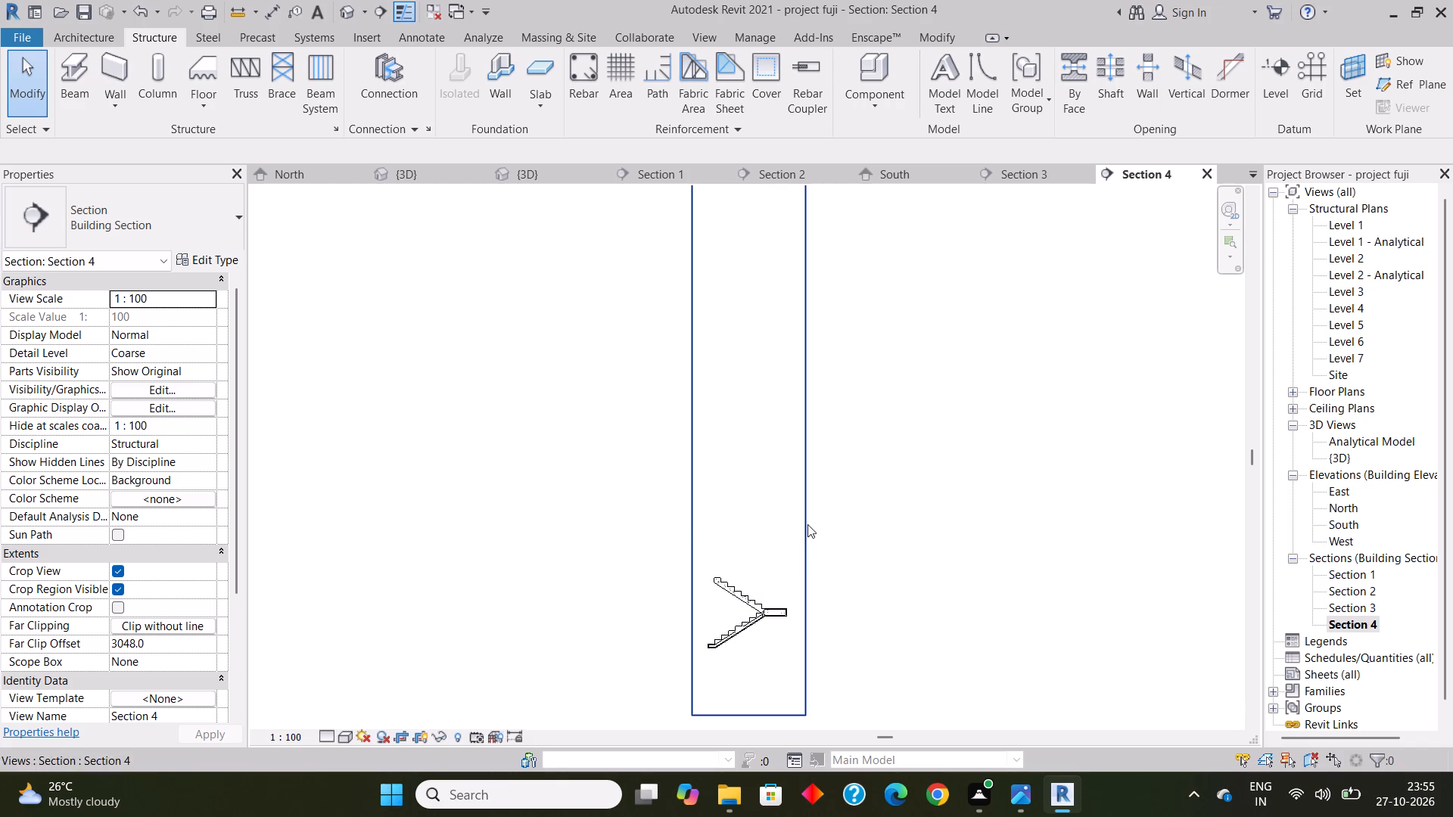
{"action": "left_click", "coordinate": [811, 505]}
{"action": "scroll", "coordinate": [719, 512], "scroll_direction": "down", "scroll_amount": 3}
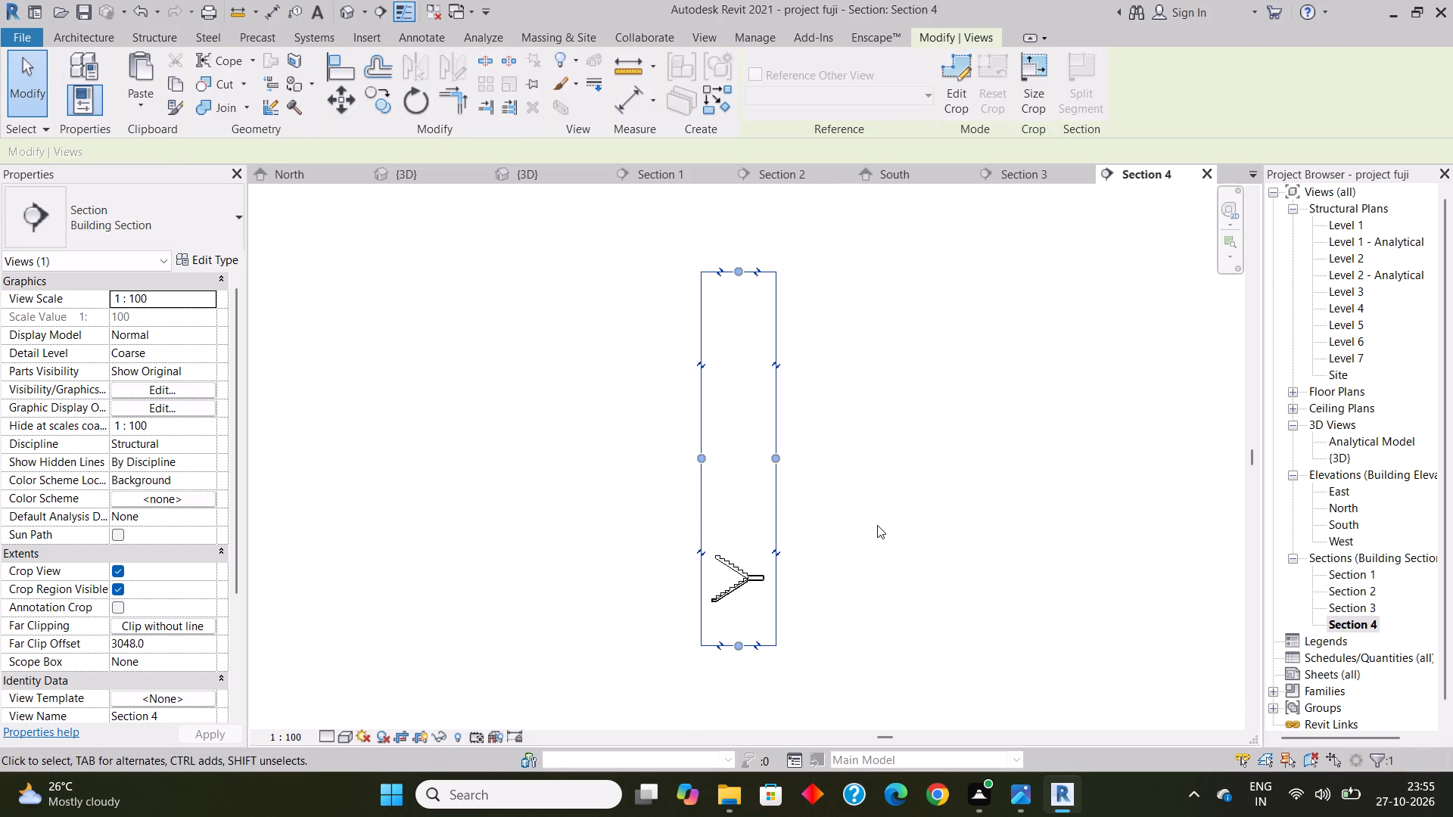
{"action": "left_click", "coordinate": [882, 527]}
{"action": "scroll", "coordinate": [712, 601], "scroll_direction": "up", "scroll_amount": 11}
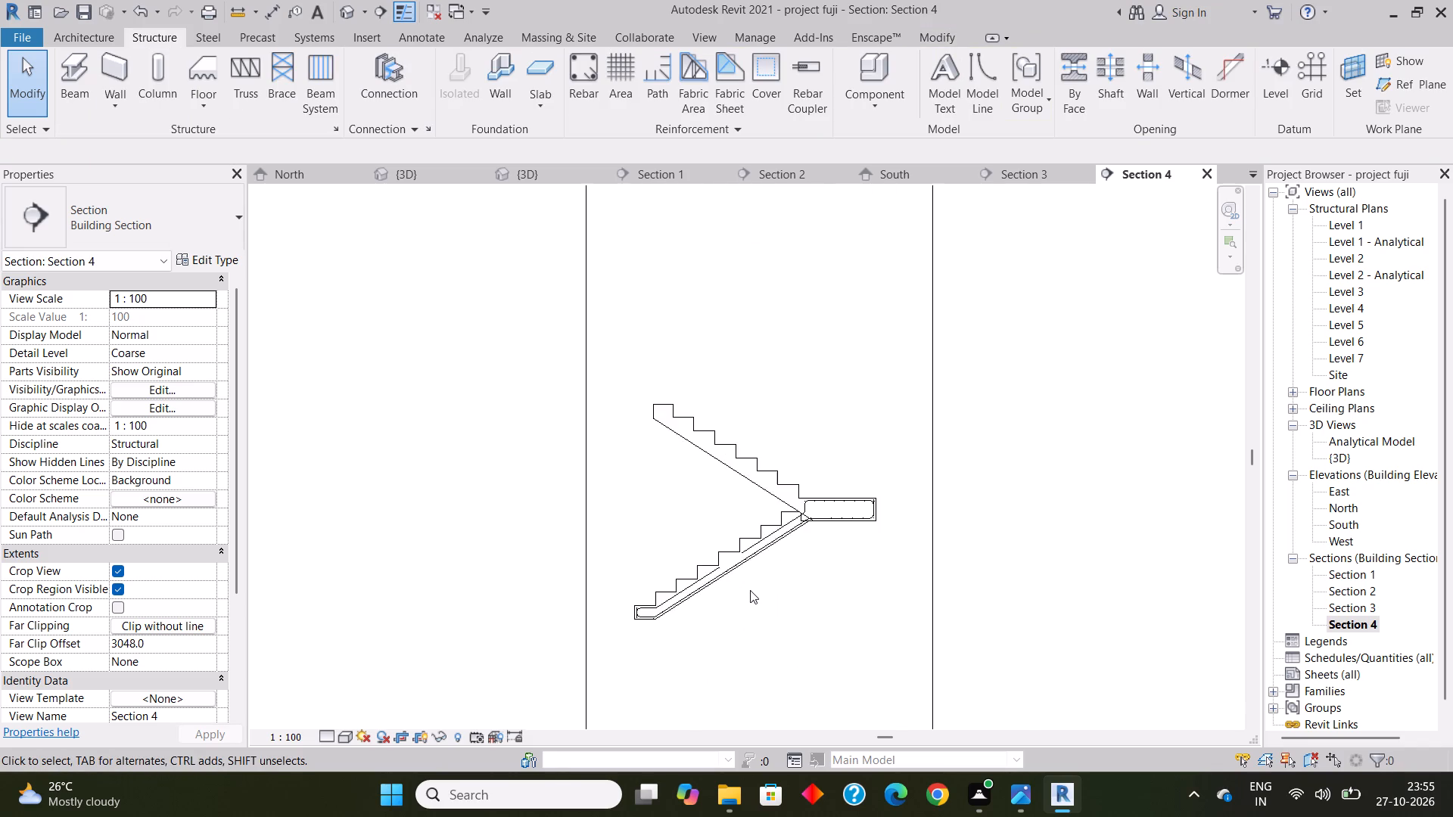
{"action": "scroll", "coordinate": [748, 588], "scroll_direction": "up", "scroll_amount": 7}
{"action": "middle_click_drag", "start_coordinate": [764, 567], "coordinate": [778, 616]}
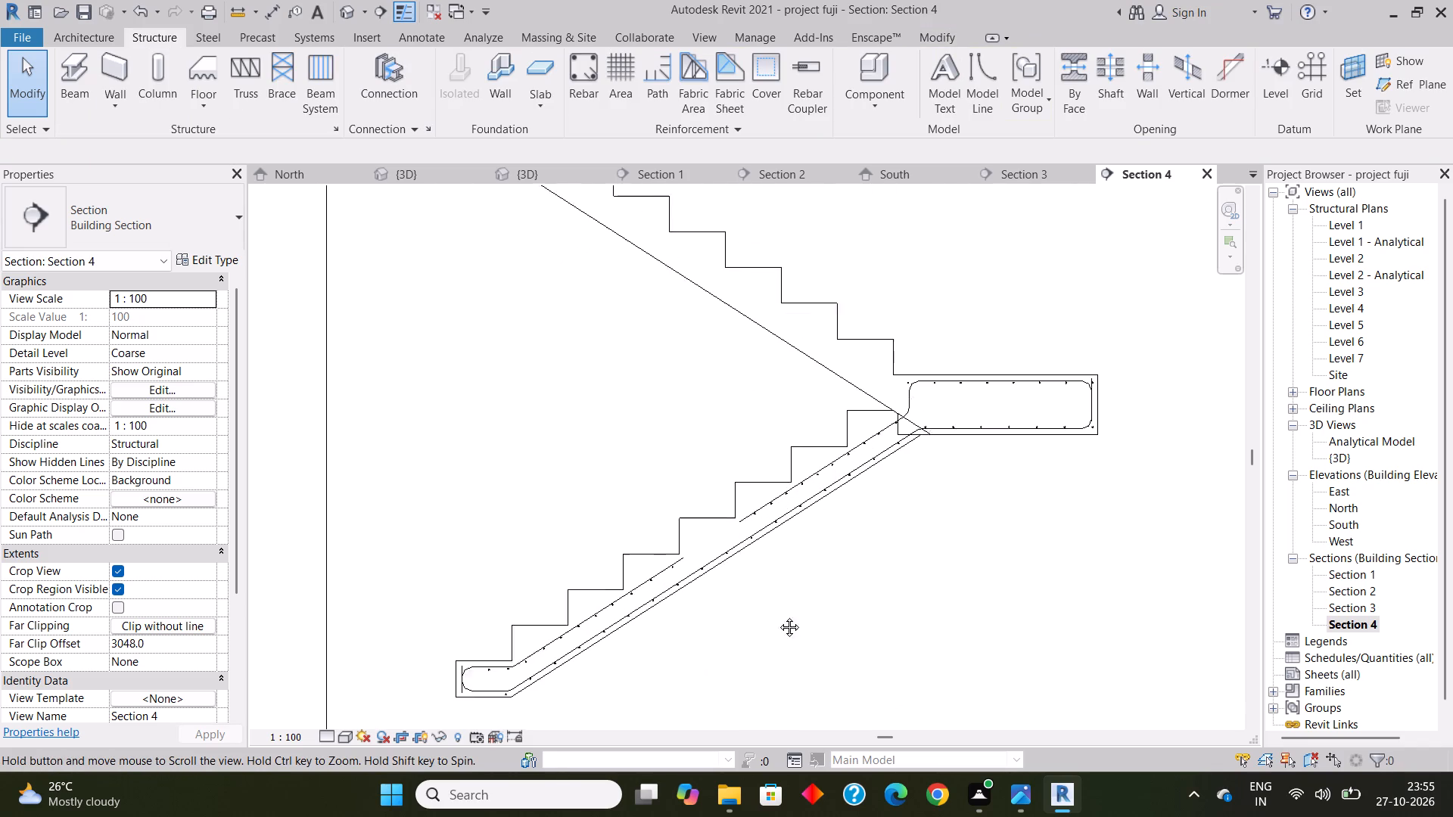
{"action": "middle_click_drag", "start_coordinate": [778, 616], "coordinate": [830, 736]}
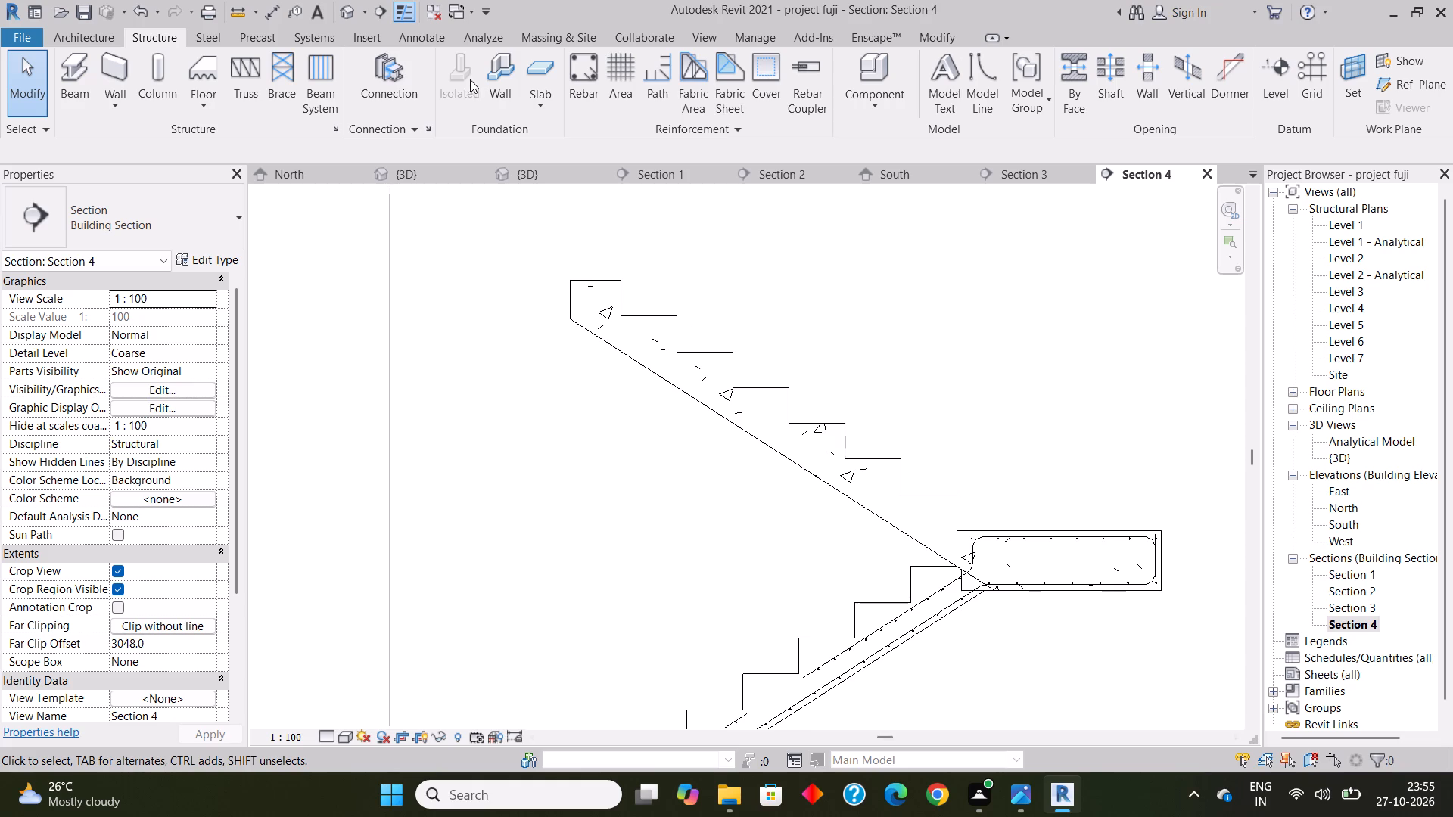
Sketch a 10M rebar hosted in the stair, with an end leg about 163 mm down and a run along the upper flight's soffit cover to the landing.
{"action": "left_click", "coordinate": [583, 72]}
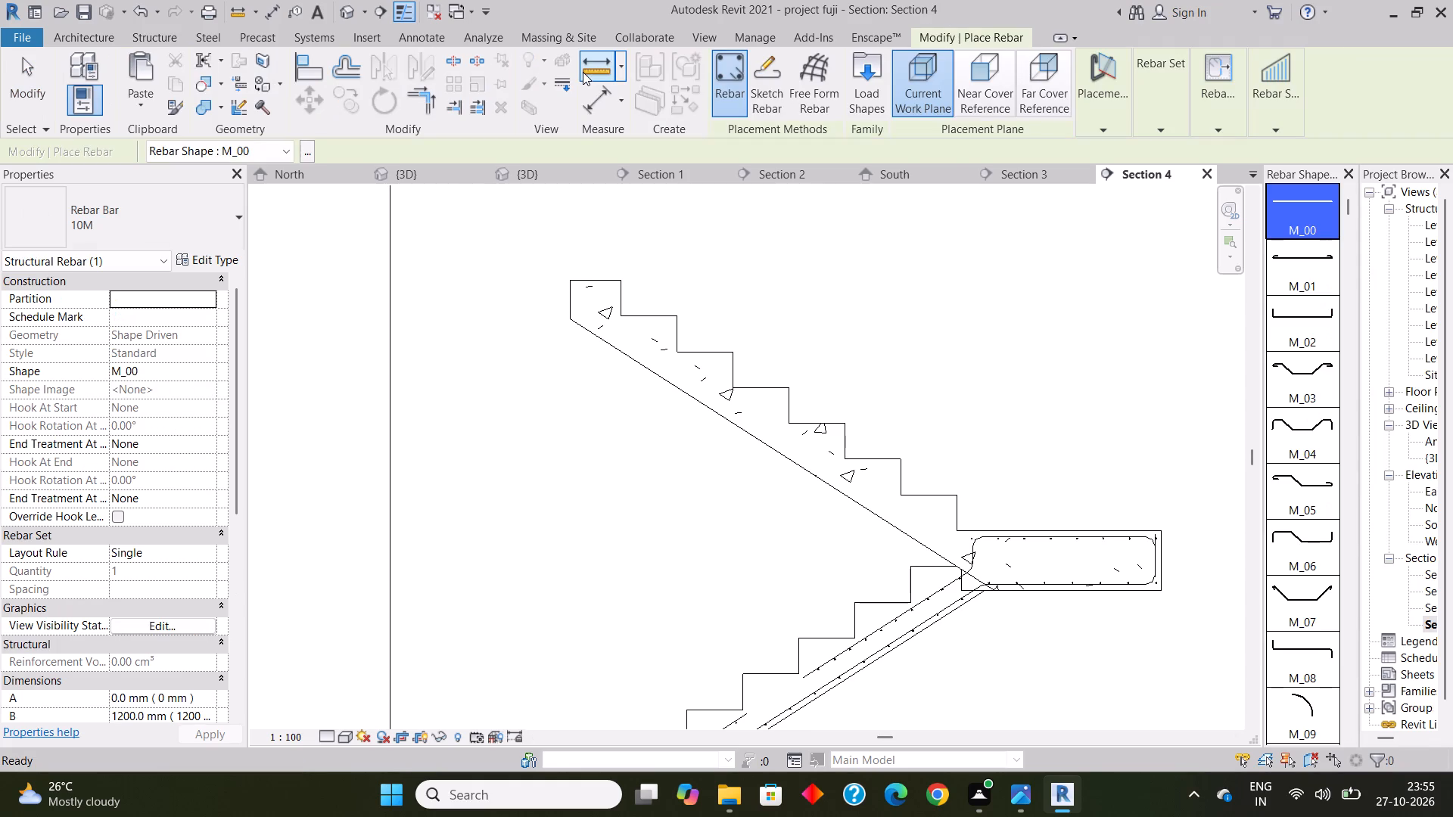
{"action": "left_click", "coordinate": [770, 89]}
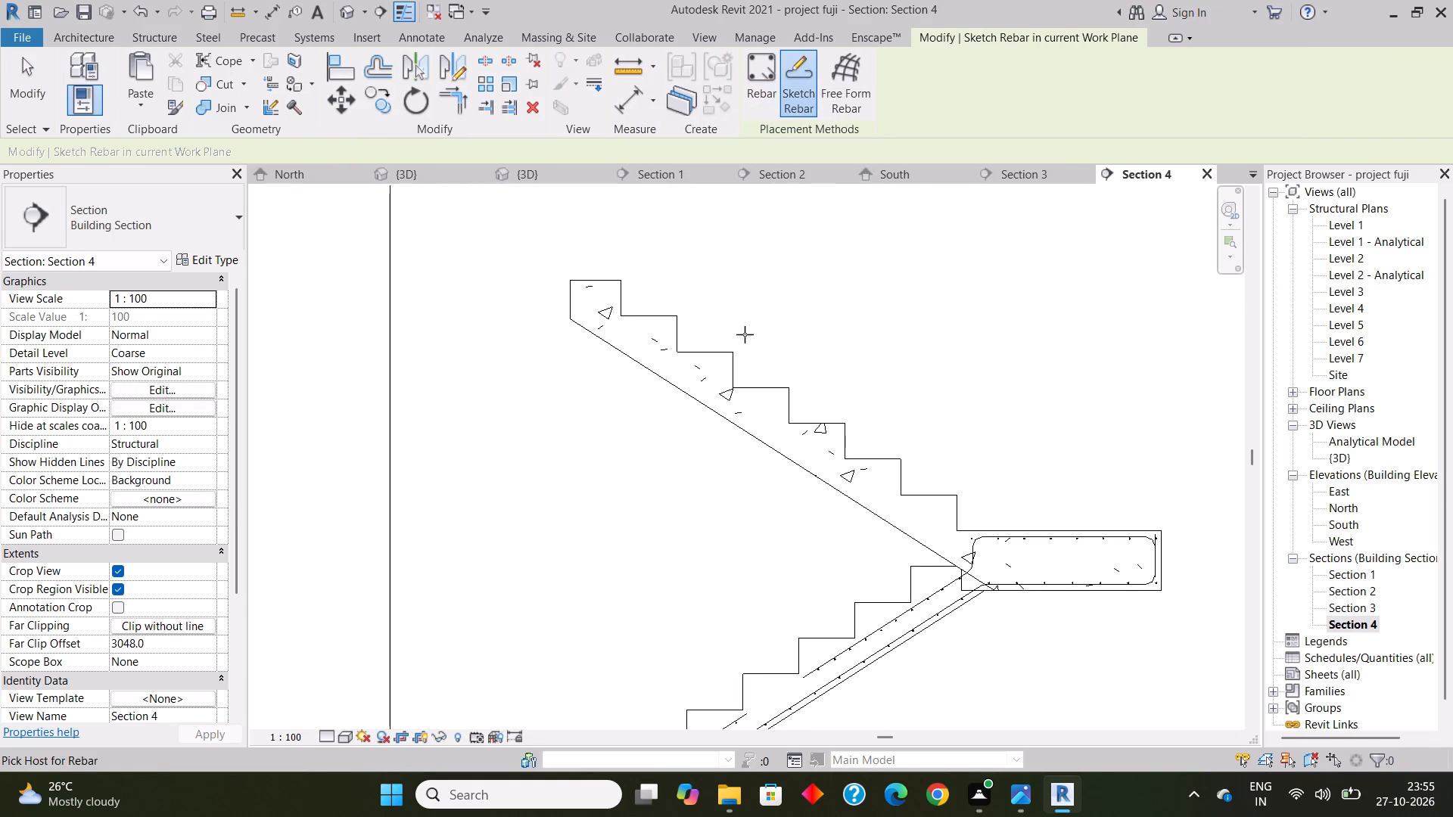
{"action": "left_click", "coordinate": [730, 426]}
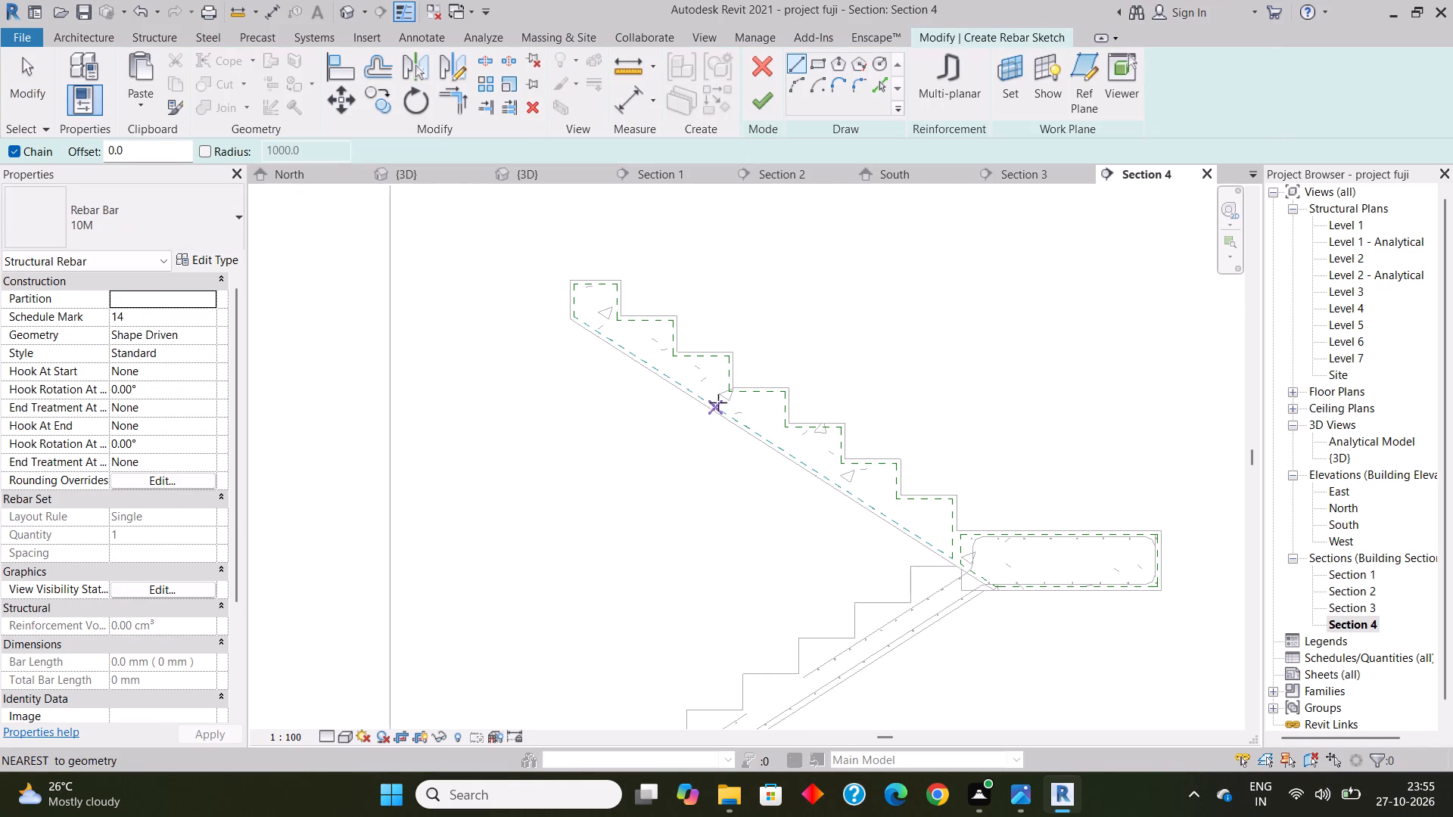
{"action": "scroll", "coordinate": [720, 358], "scroll_direction": "up", "scroll_amount": 2}
{"action": "scroll", "coordinate": [563, 290], "scroll_direction": "up", "scroll_amount": 3}
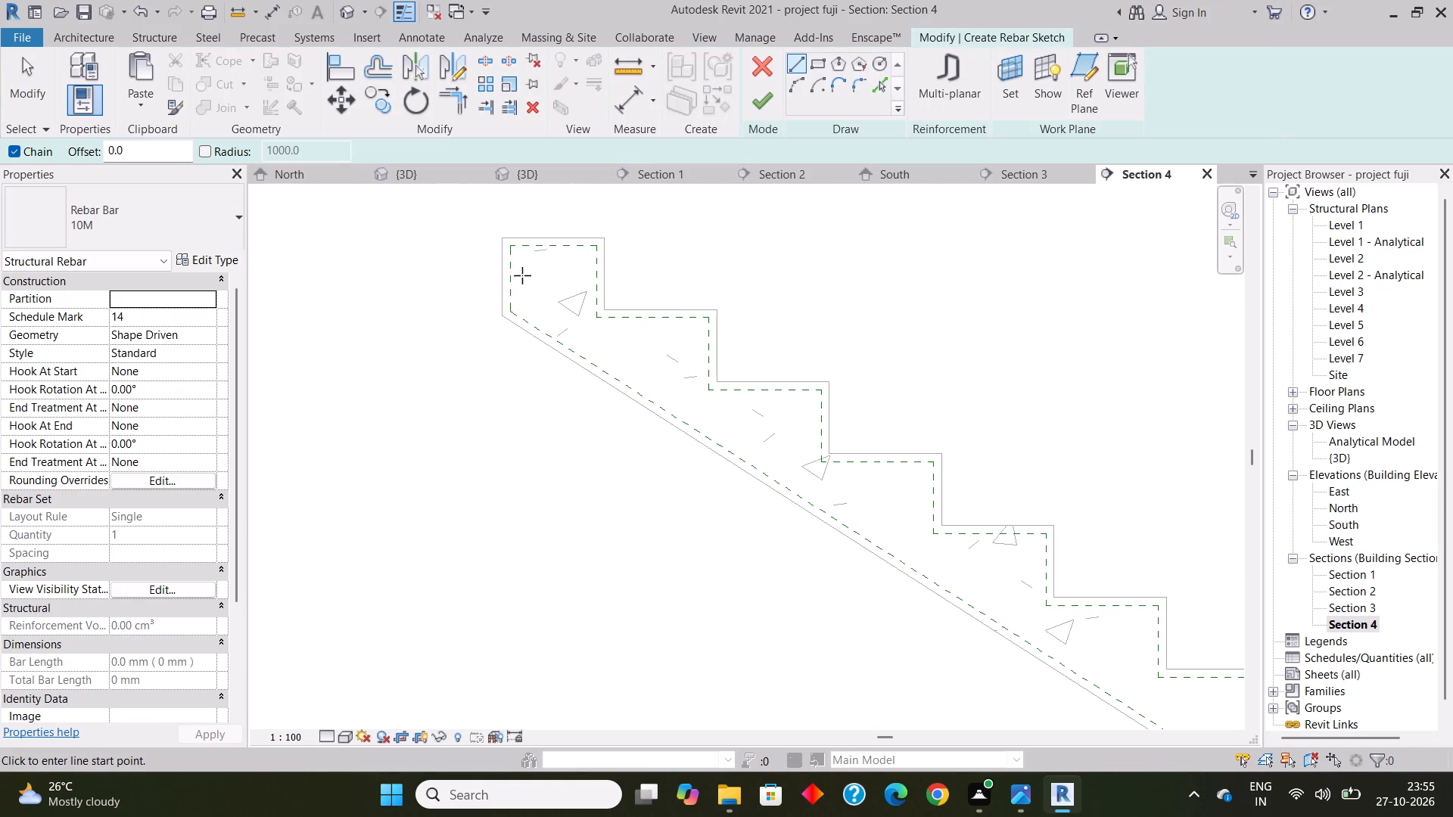
{"action": "scroll", "coordinate": [515, 269], "scroll_direction": "up", "scroll_amount": 2}
{"action": "left_click", "coordinate": [509, 241]}
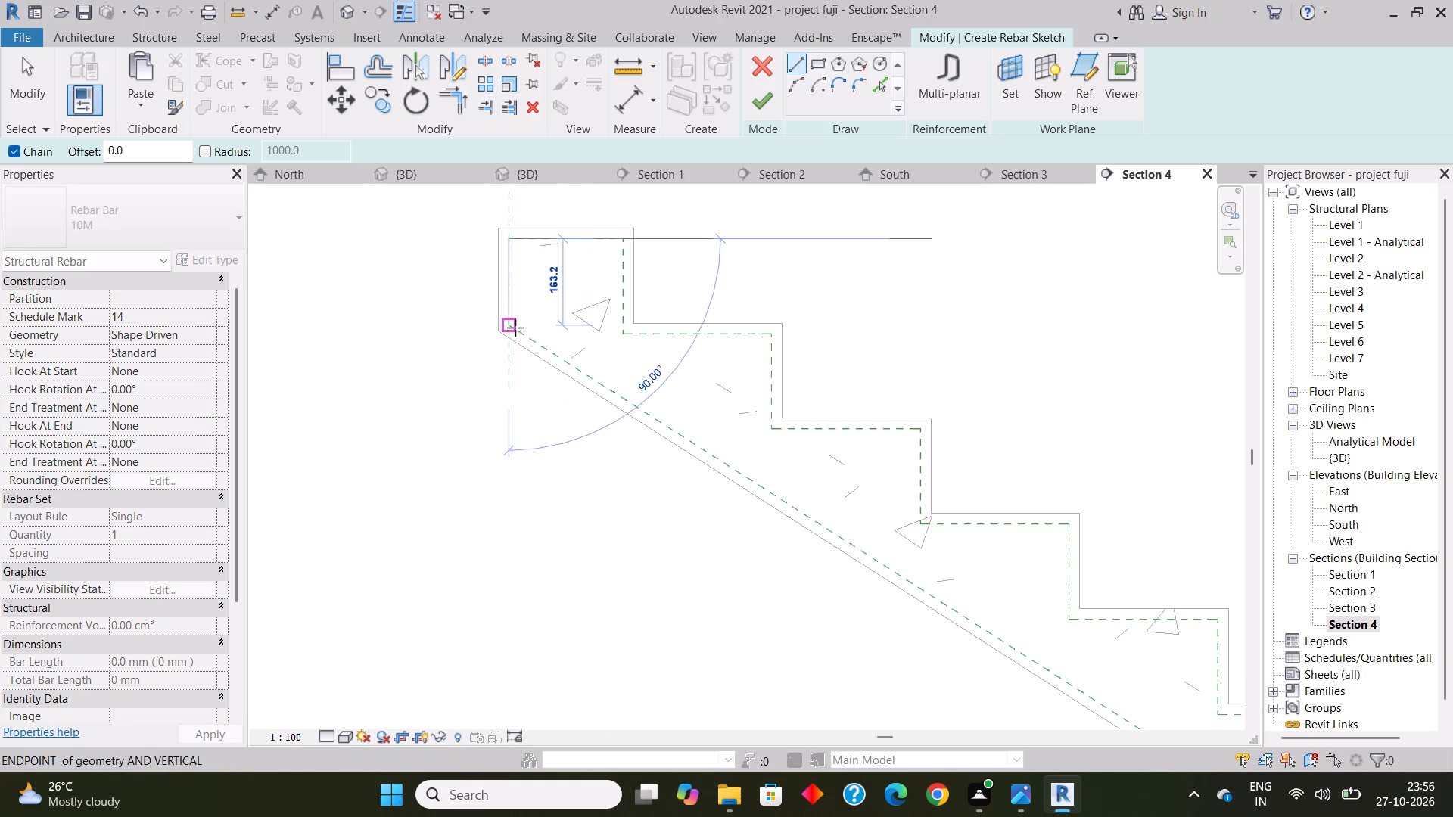
{"action": "left_click", "coordinate": [514, 326]}
{"action": "scroll", "coordinate": [518, 328], "scroll_direction": "down", "scroll_amount": 11}
{"action": "scroll", "coordinate": [757, 499], "scroll_direction": "up", "scroll_amount": 1}
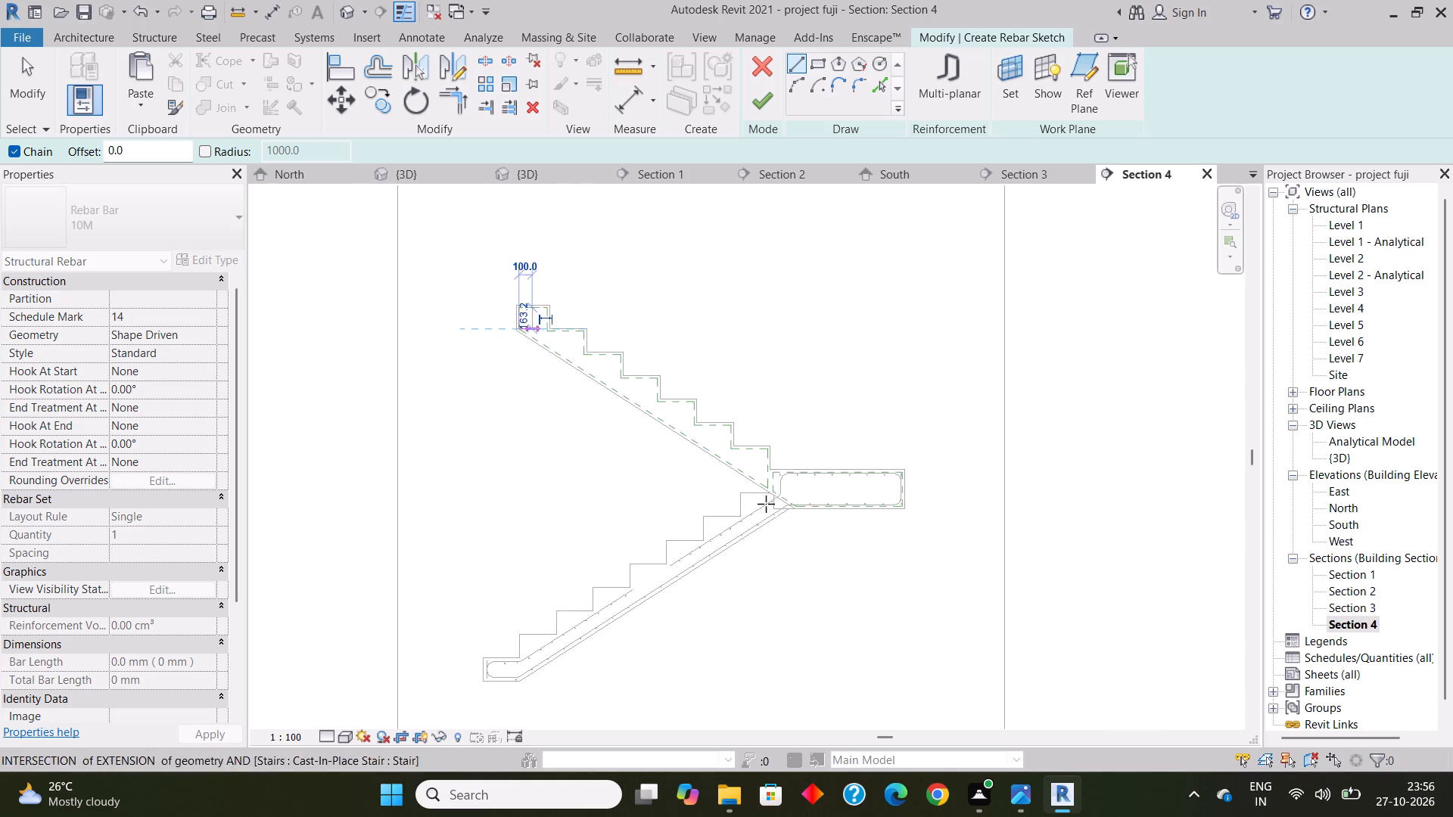
{"action": "scroll", "coordinate": [766, 504], "scroll_direction": "up", "scroll_amount": 9}
{"action": "scroll", "coordinate": [696, 461], "scroll_direction": "up", "scroll_amount": 3}
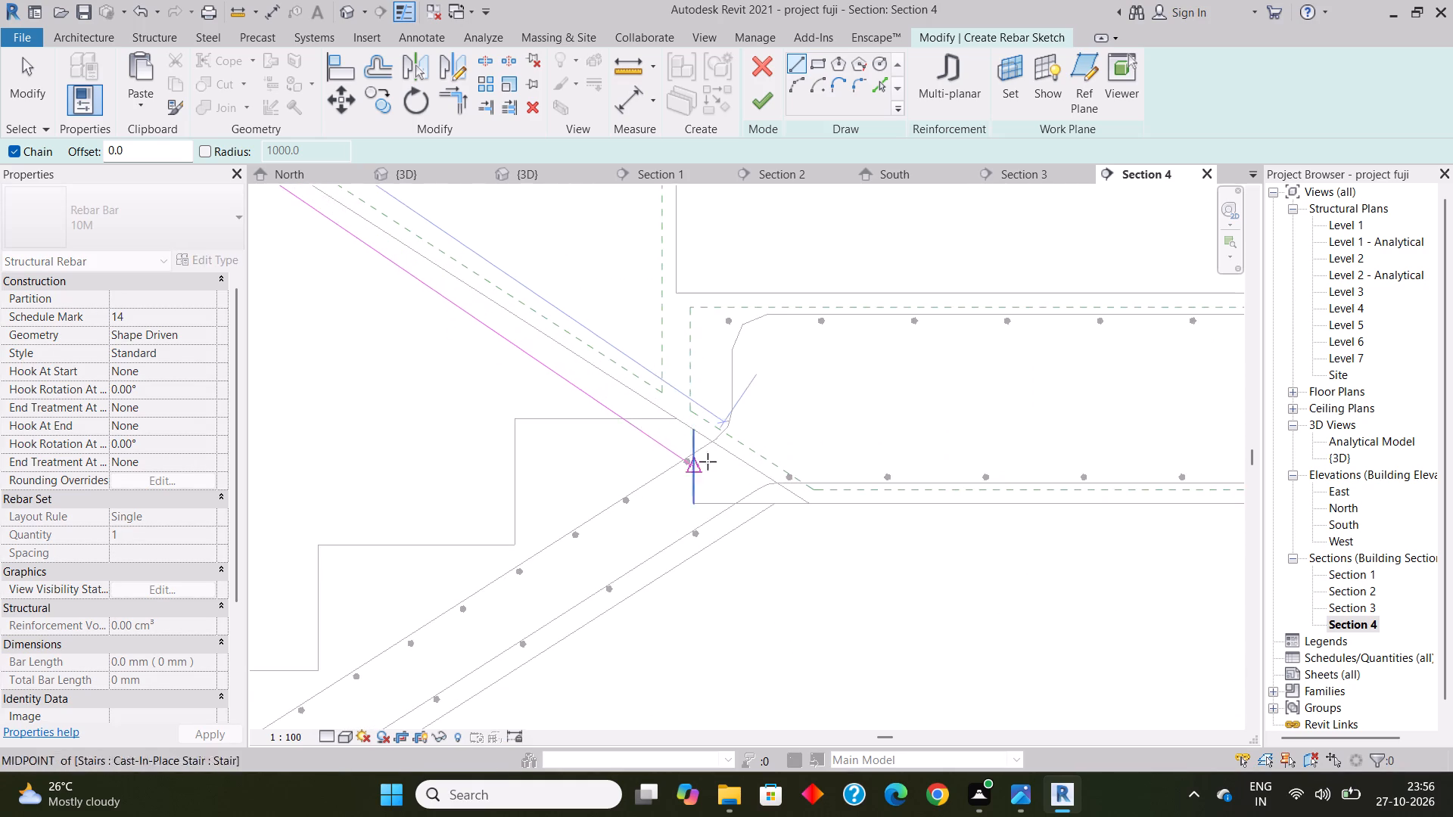
{"action": "scroll", "coordinate": [730, 468], "scroll_direction": "up", "scroll_amount": 2}
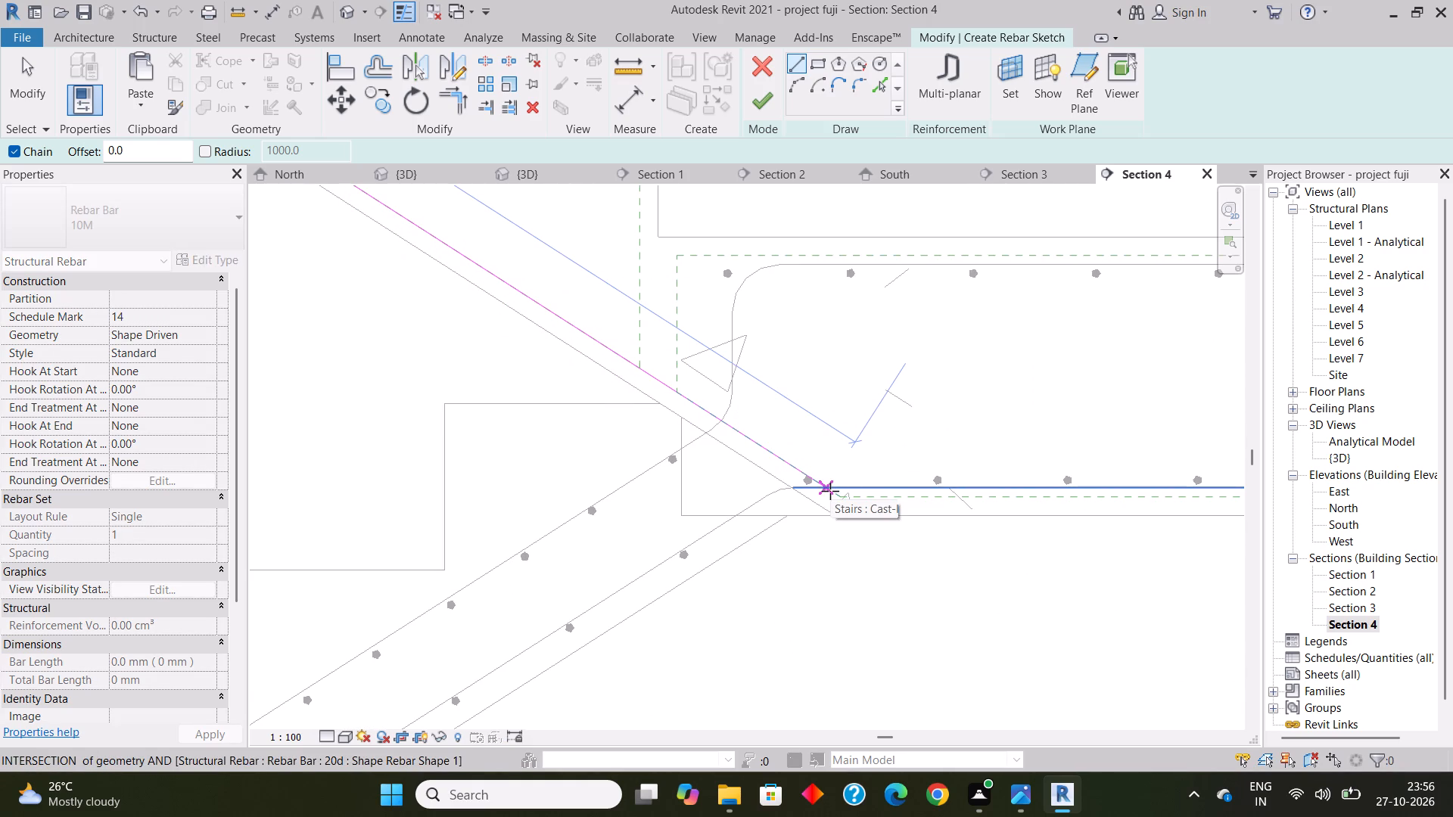
{"action": "left_click", "coordinate": [838, 499]}
Extend the bar sketch about 800 mm along the landing's bottom cover, turn it up the landing's outer edge, and finish the bar.
{"action": "scroll", "coordinate": [838, 499], "scroll_direction": "down", "scroll_amount": 4}
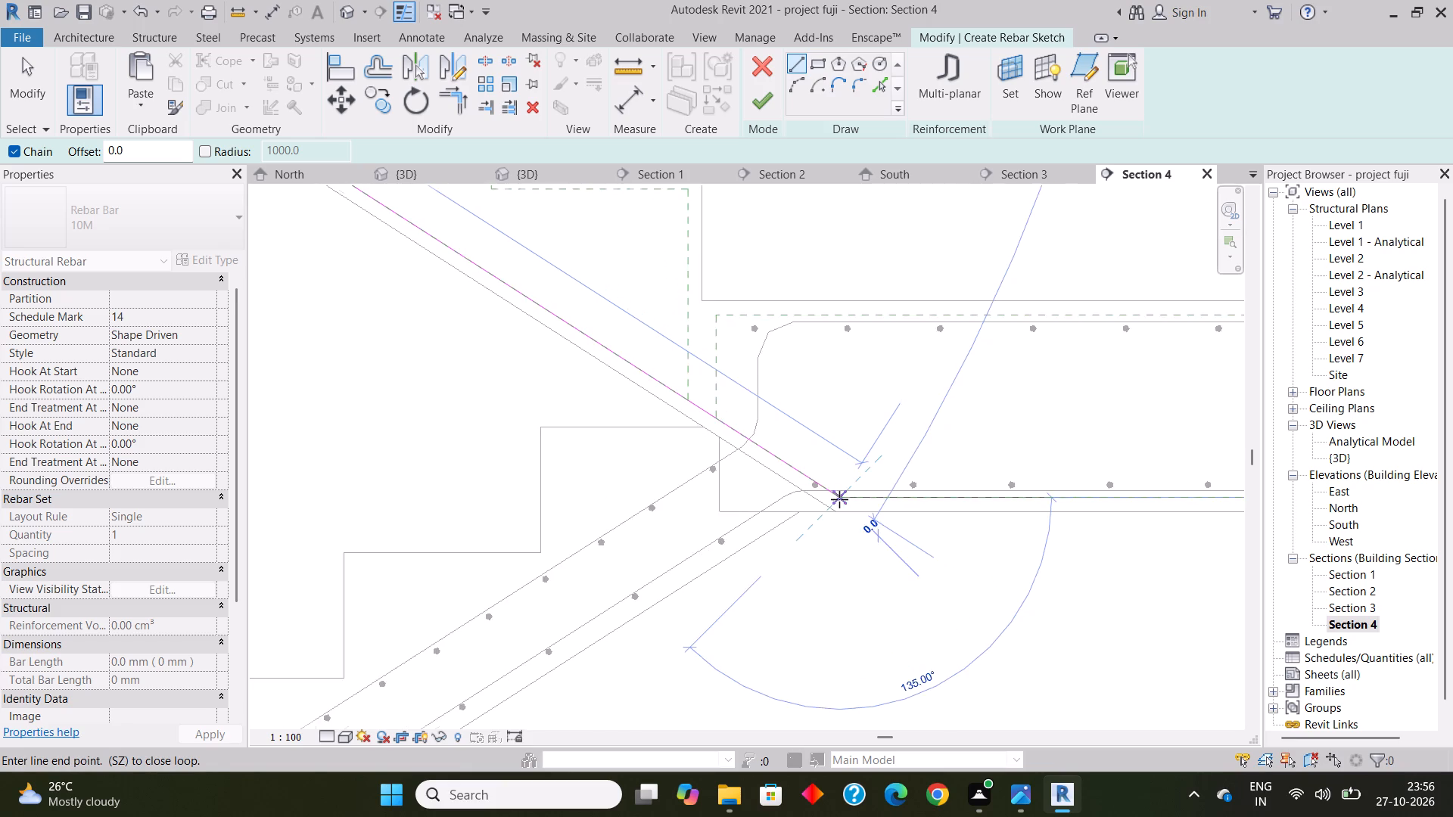
{"action": "scroll", "coordinate": [839, 499], "scroll_direction": "down", "scroll_amount": 5}
{"action": "scroll", "coordinate": [988, 506], "scroll_direction": "up", "scroll_amount": 3}
{"action": "scroll", "coordinate": [1067, 512], "scroll_direction": "up", "scroll_amount": 5}
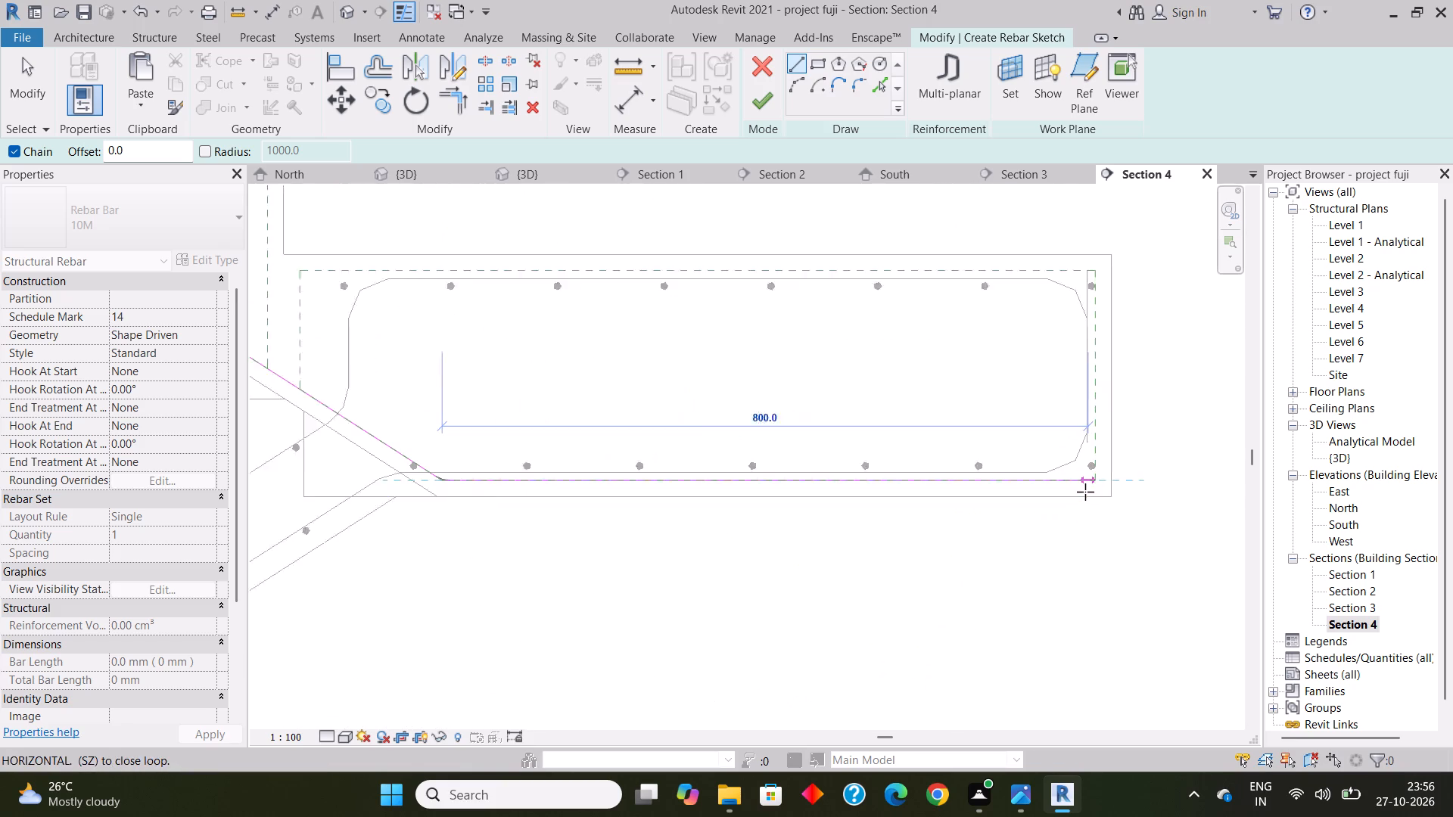
{"action": "scroll", "coordinate": [1085, 492], "scroll_direction": "up", "scroll_amount": 1}
{"action": "left_click", "coordinate": [1096, 480]}
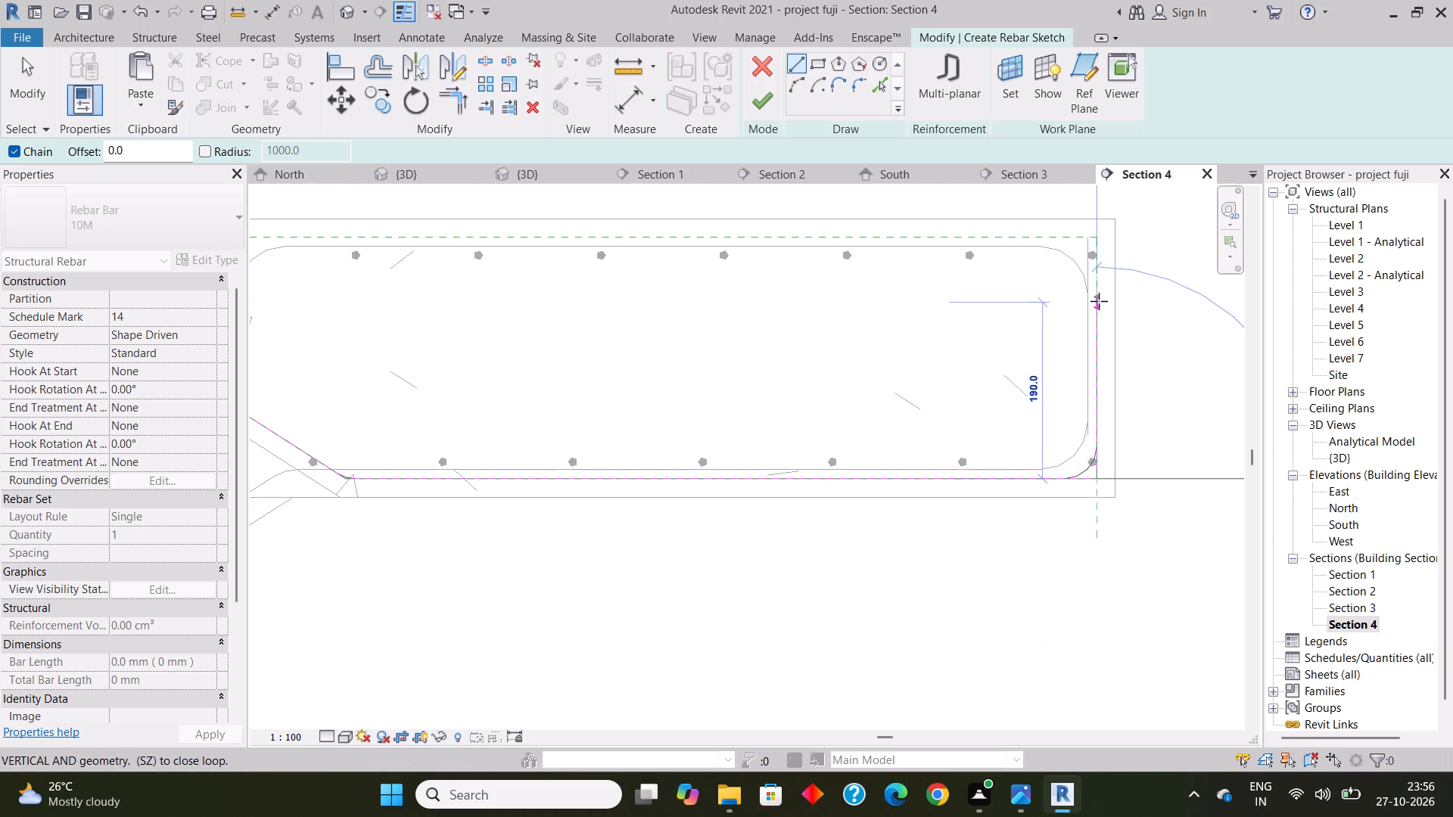
{"action": "left_click", "coordinate": [1097, 281]}
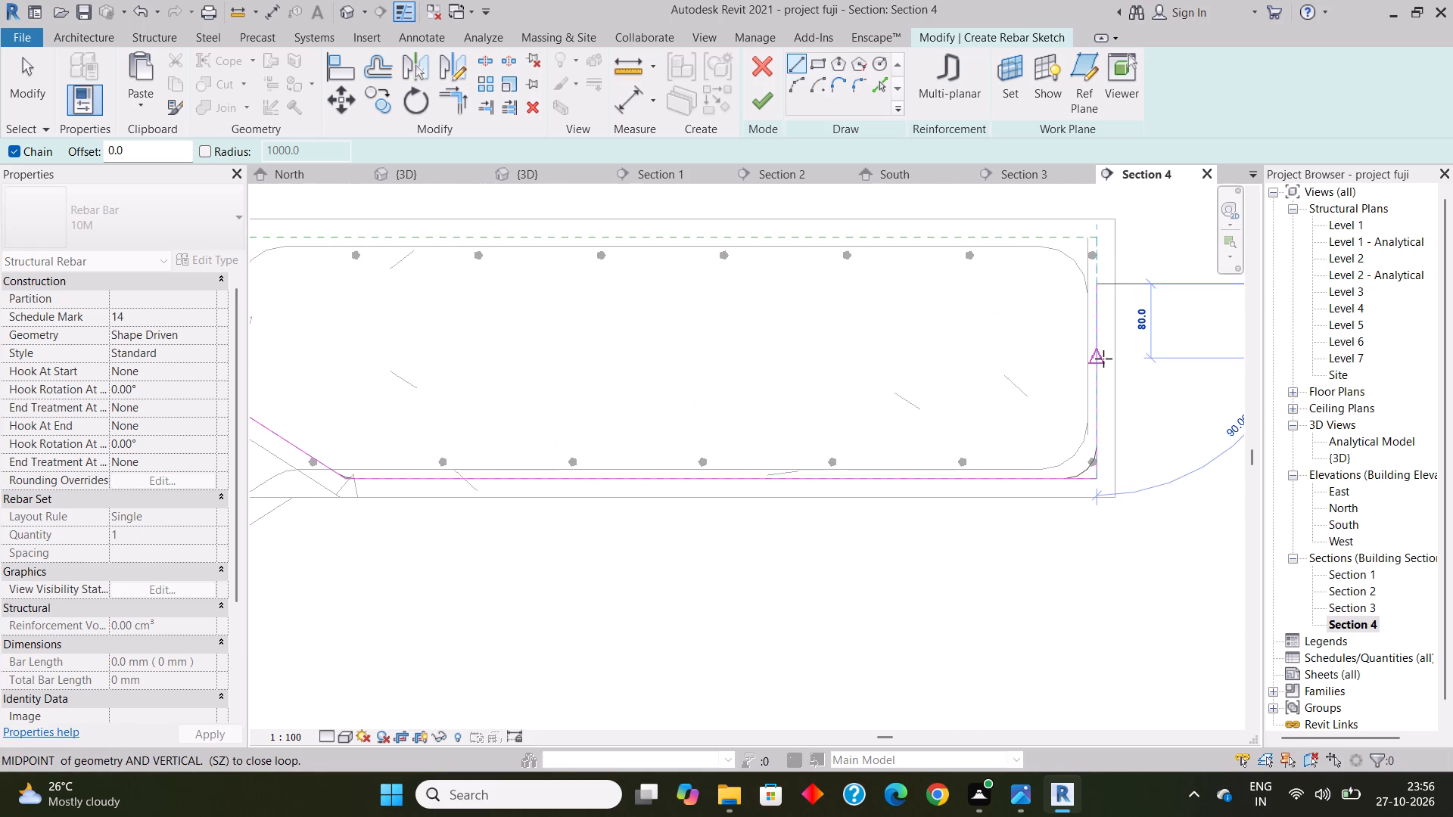
{"action": "key", "text": "Escape"}
{"action": "left_click", "coordinate": [766, 98]}
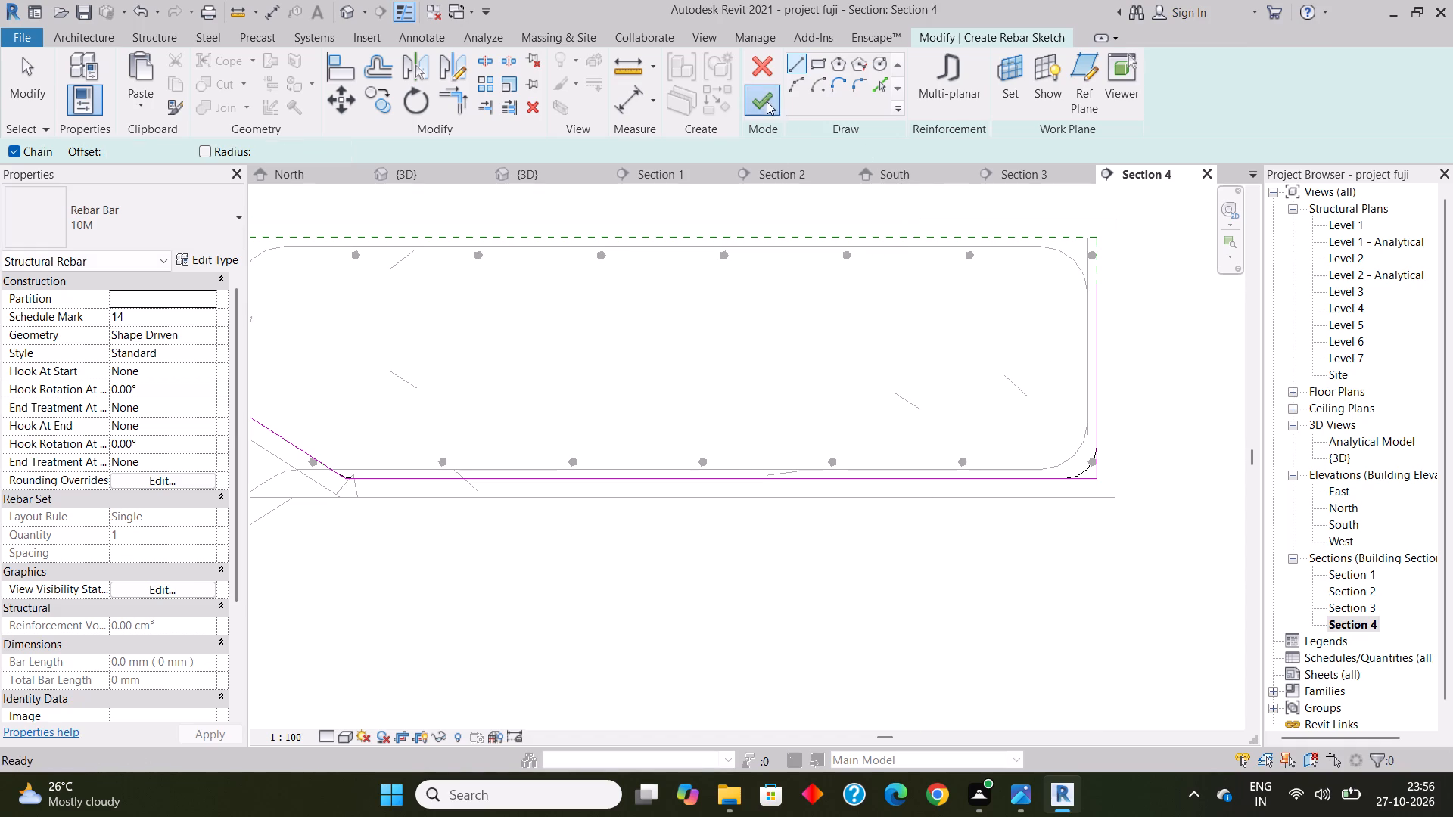
Start a second 10M rebar sketch hosted in the stair, about 186 mm up the landing's outer edge and 985 mm along its top cover.
{"action": "middle_click_drag", "start_coordinate": [884, 315], "coordinate": [942, 394]}
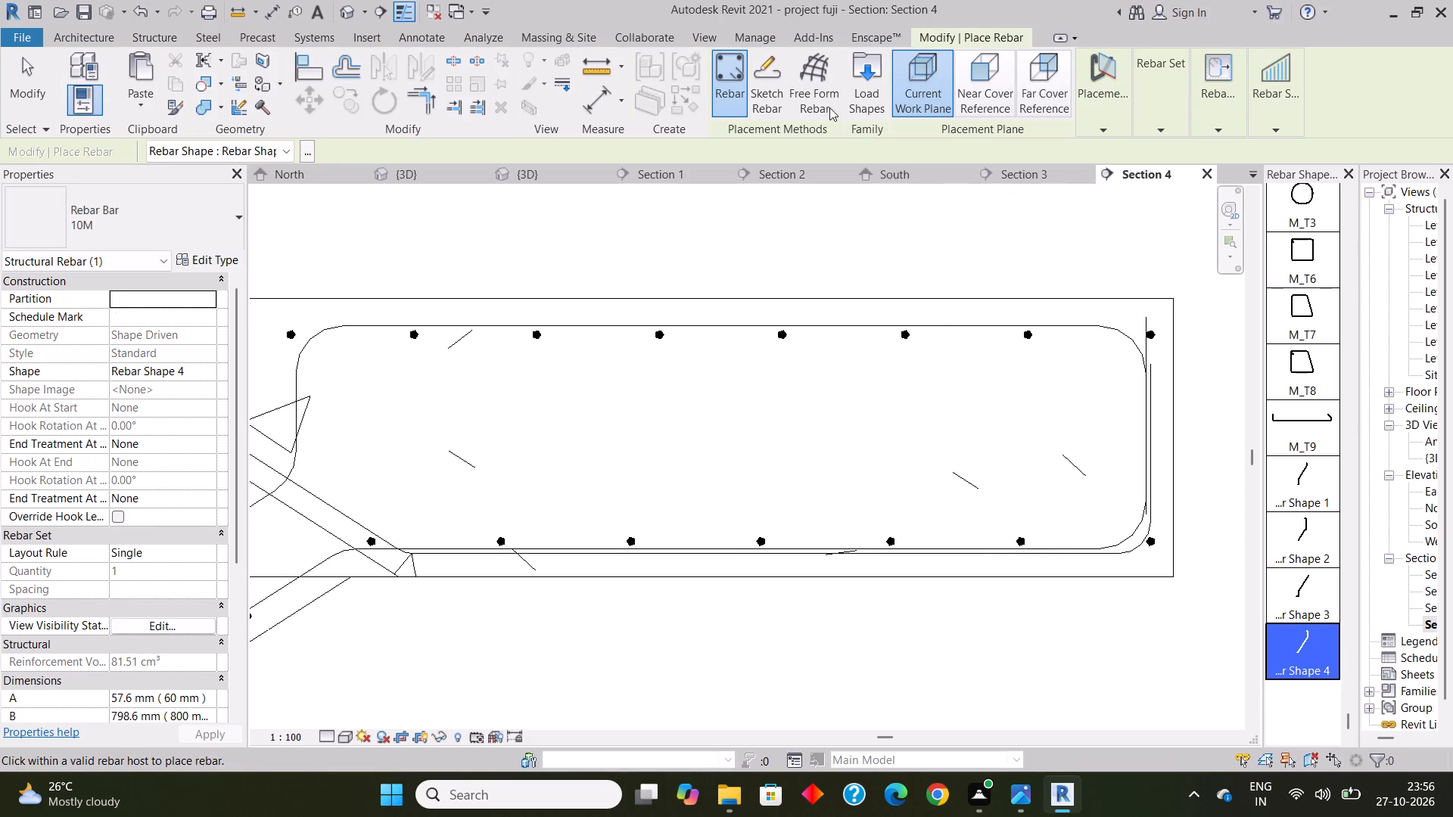
{"action": "left_click", "coordinate": [771, 80]}
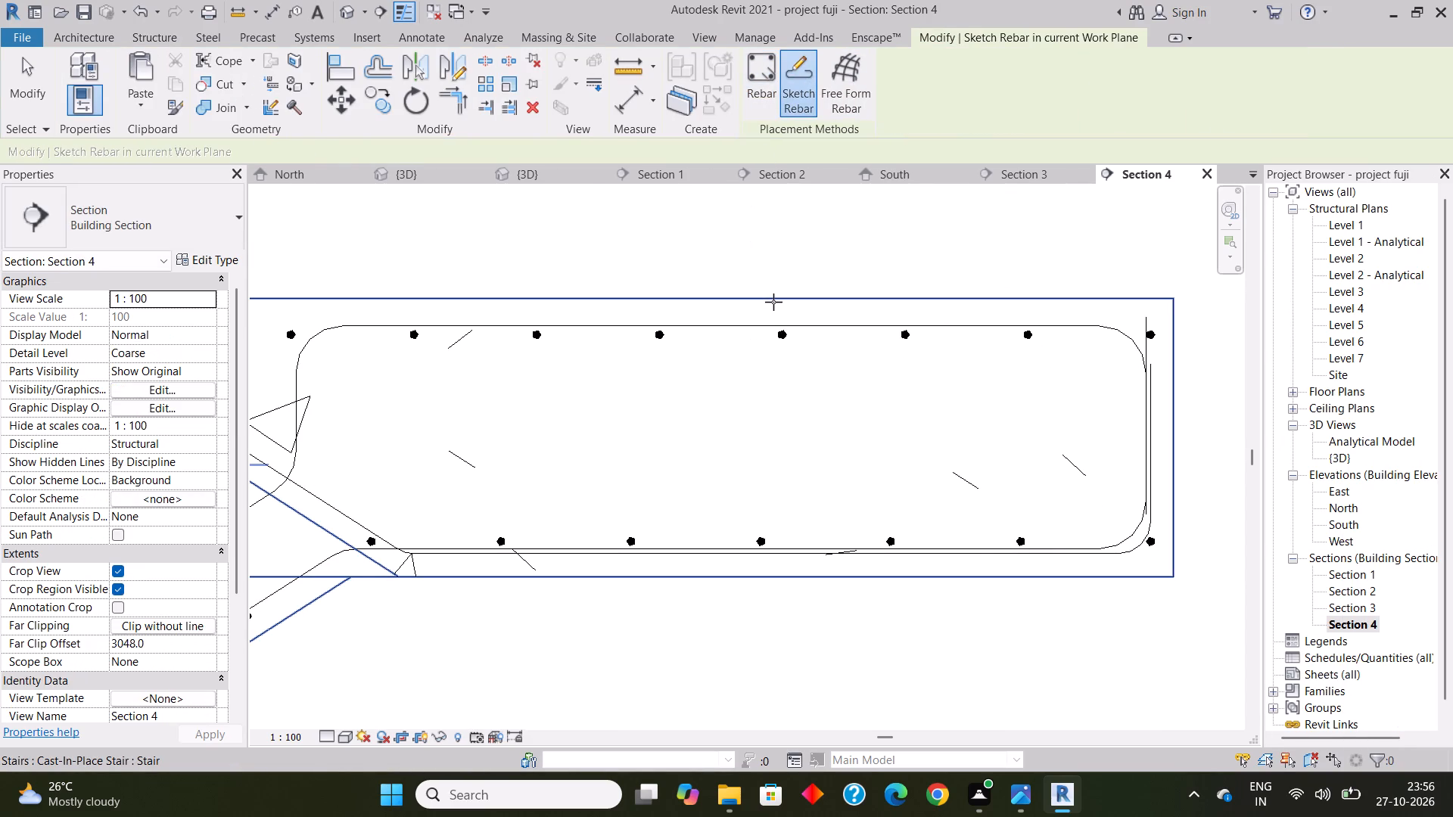
{"action": "left_click", "coordinate": [773, 302]}
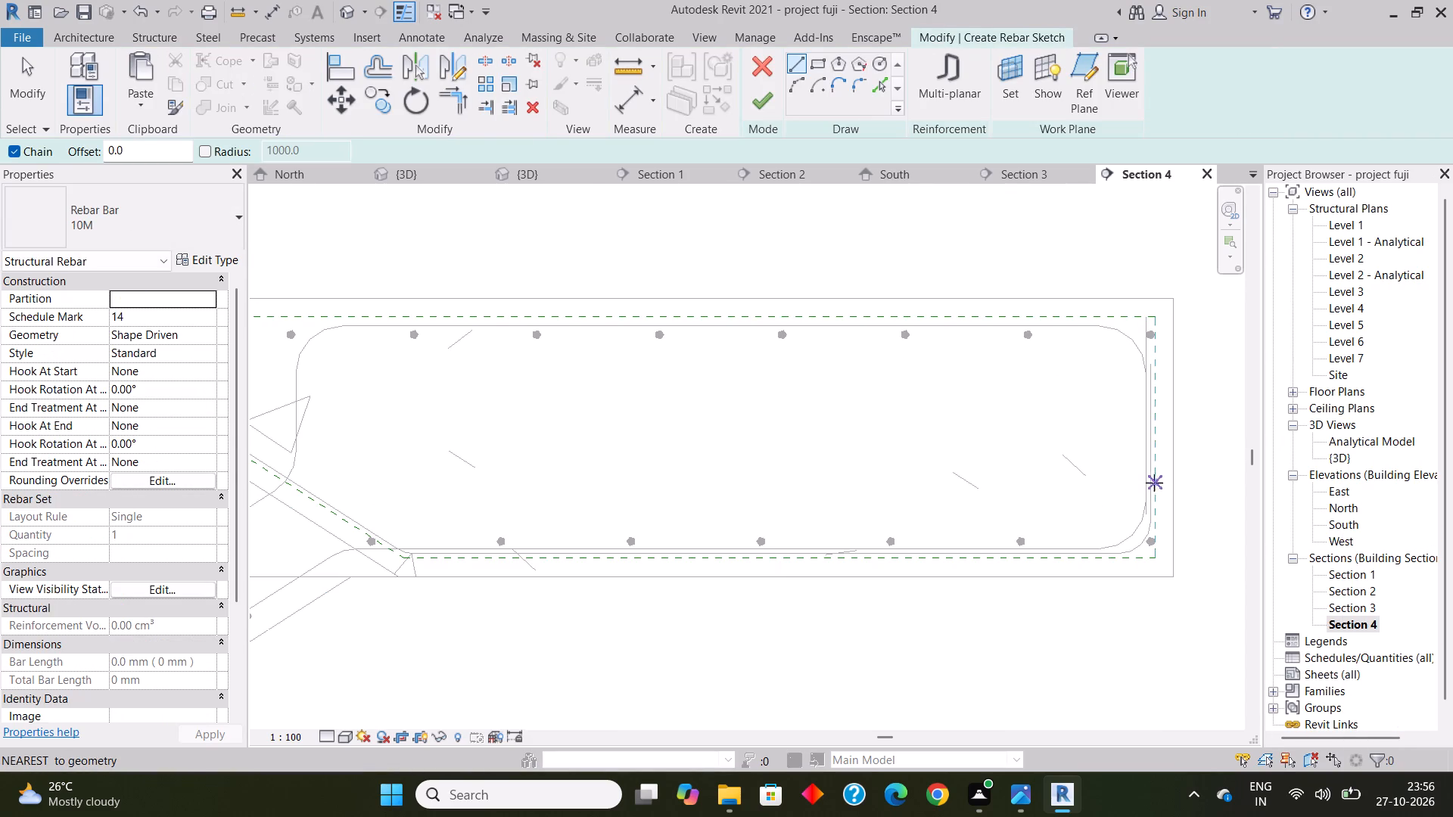
{"action": "left_click", "coordinate": [1158, 489]}
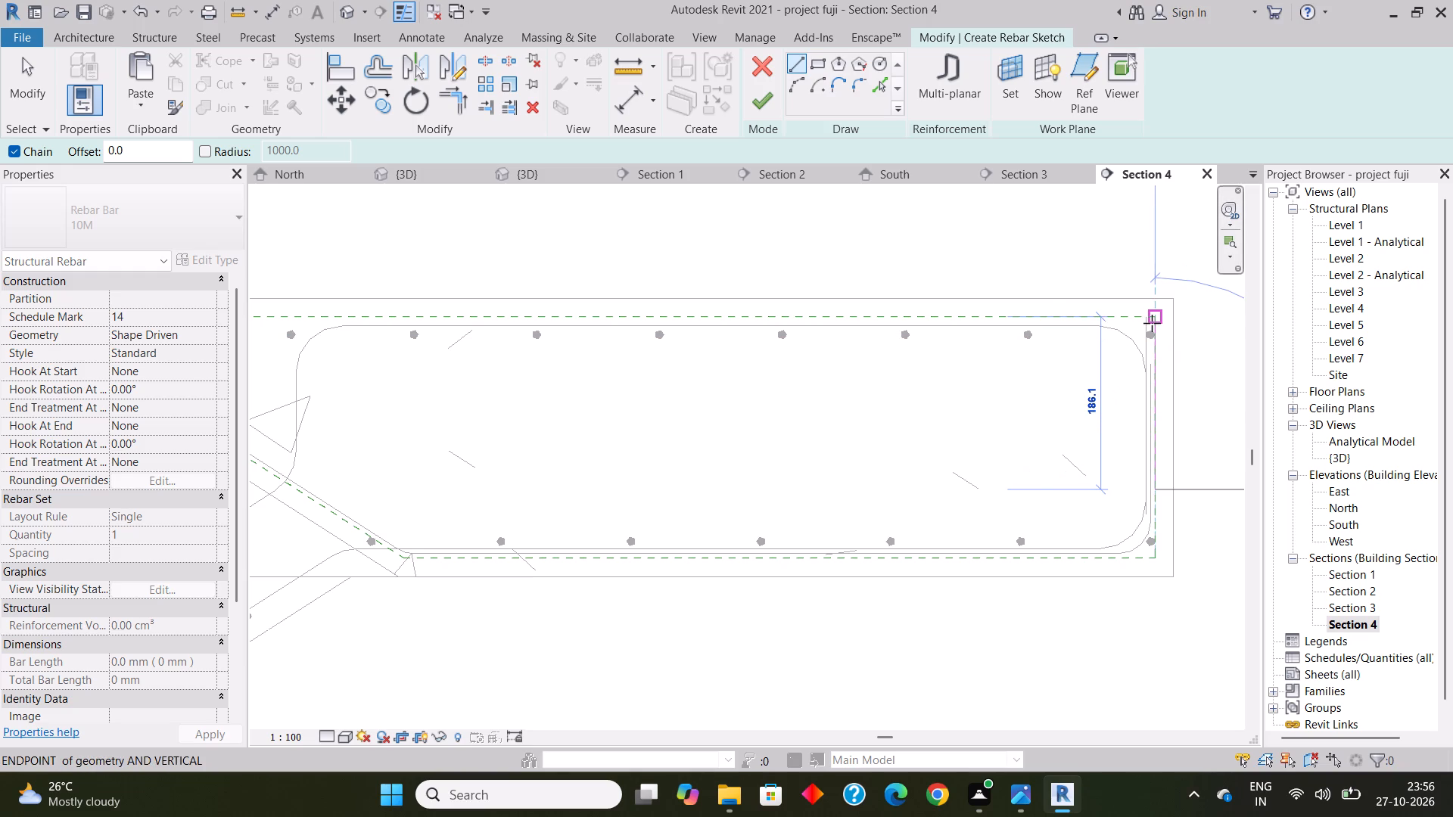
{"action": "left_click", "coordinate": [1152, 323]}
{"action": "scroll", "coordinate": [1152, 324], "scroll_direction": "down", "scroll_amount": 6}
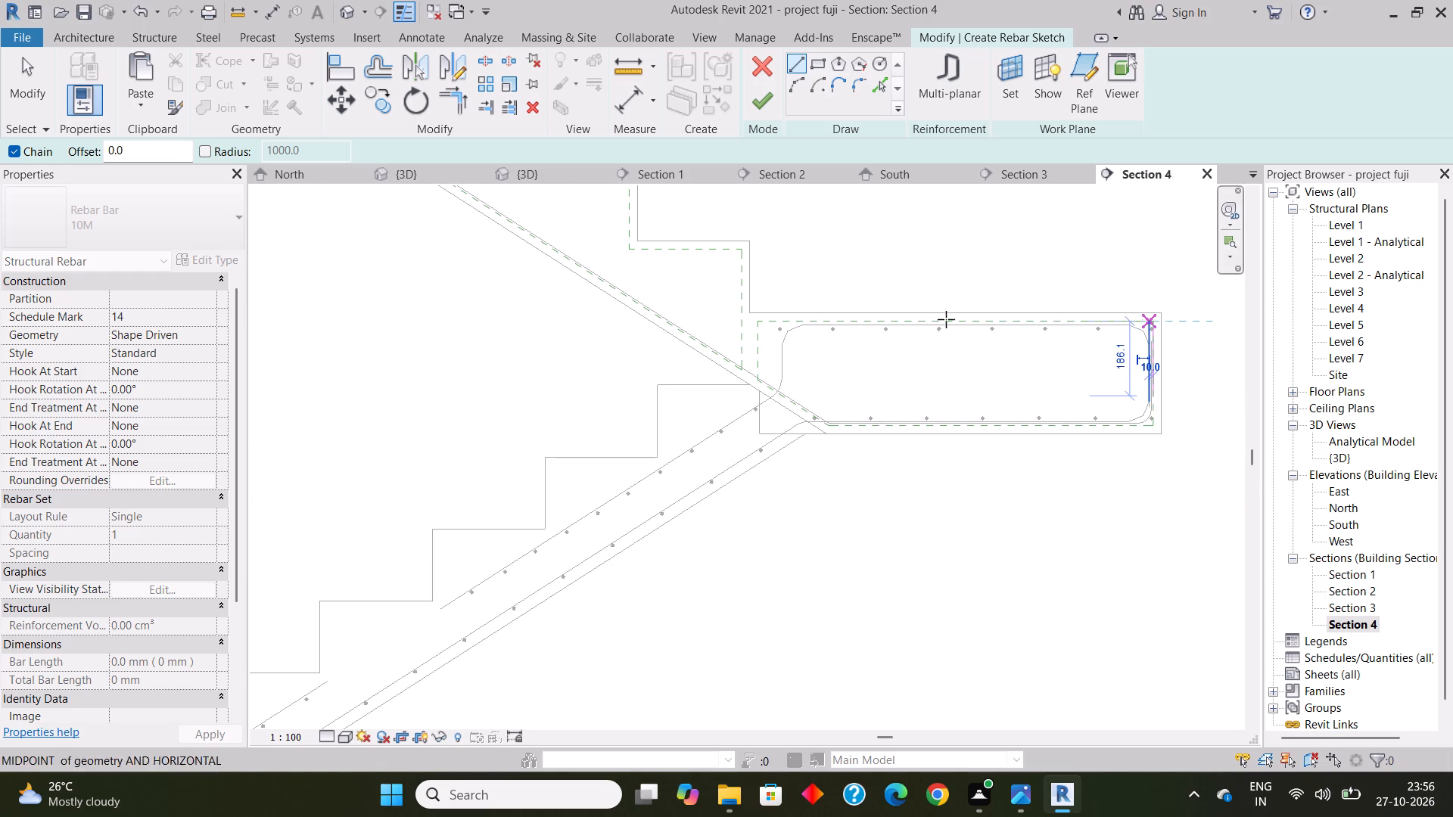
{"action": "left_click", "coordinate": [763, 328]}
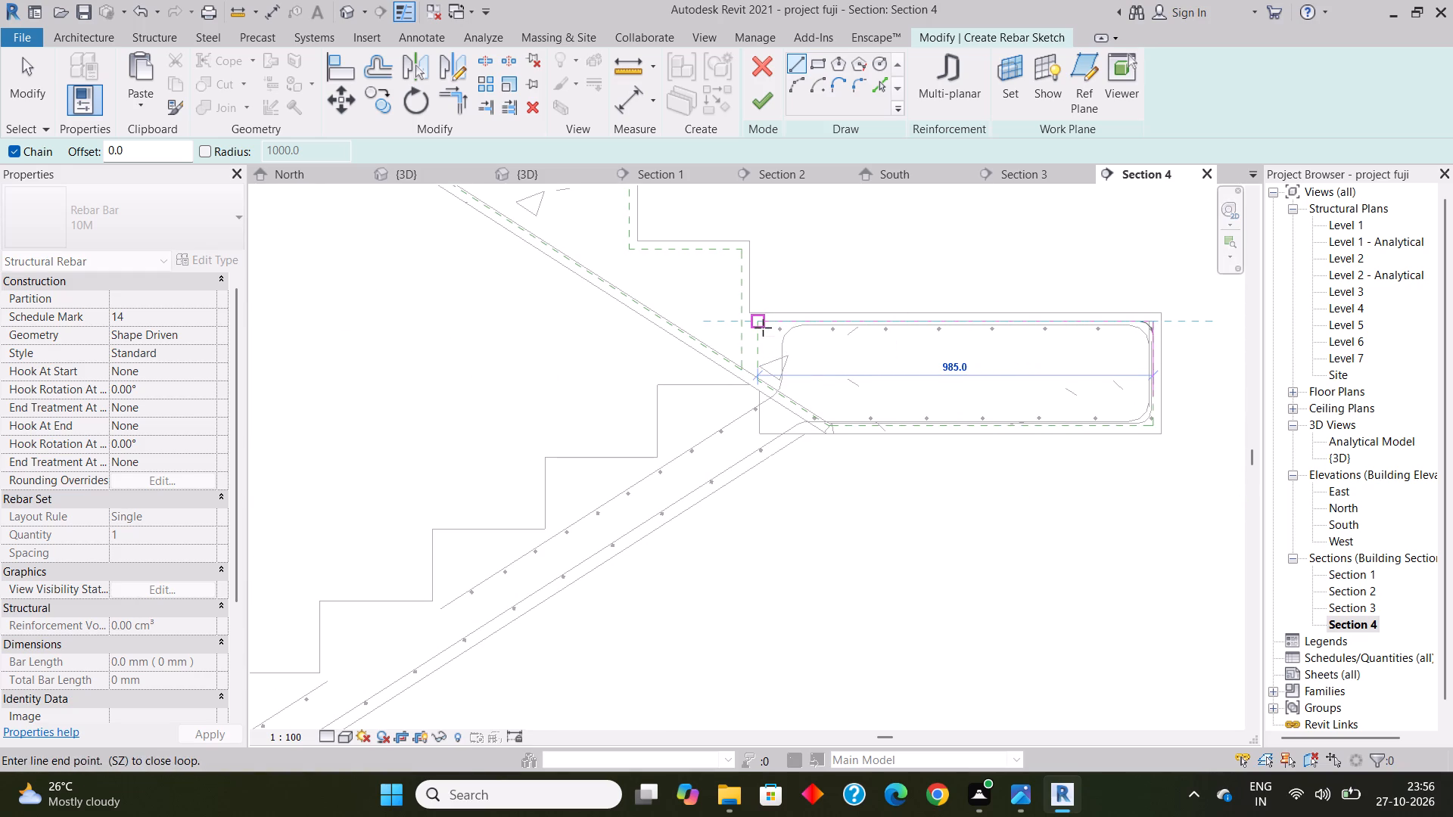
Extend the bar sketch about 1031 mm up the upper flight along the steps' inner cover corners and finish the bar.
{"action": "scroll", "coordinate": [751, 326], "scroll_direction": "down", "scroll_amount": 1}
{"action": "middle_click_drag", "start_coordinate": [754, 330], "coordinate": [883, 557]}
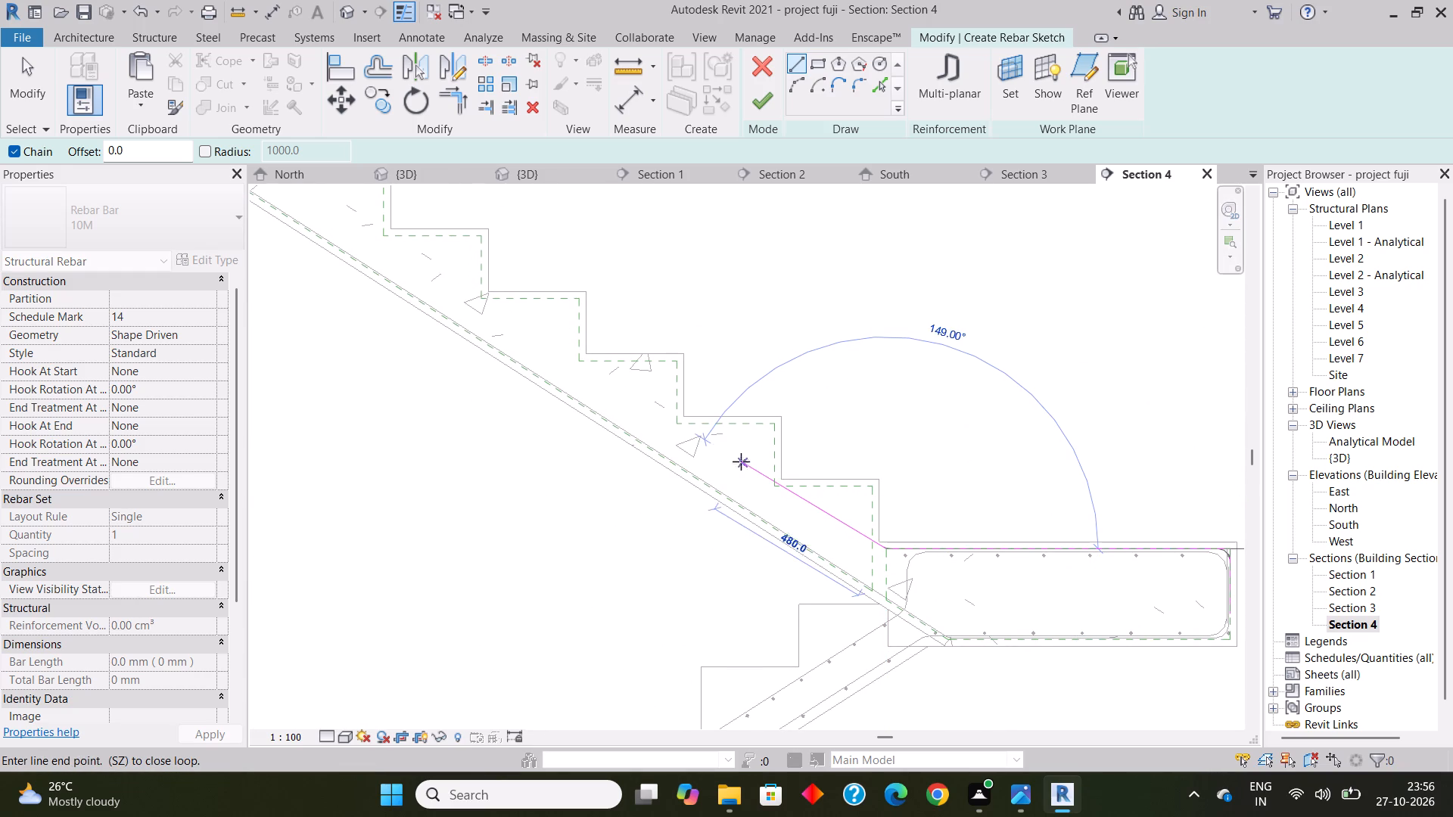
{"action": "left_click", "coordinate": [583, 362]}
{"action": "key", "text": "Escape"}
{"action": "scroll", "coordinate": [818, 457], "scroll_direction": "down", "scroll_amount": 3}
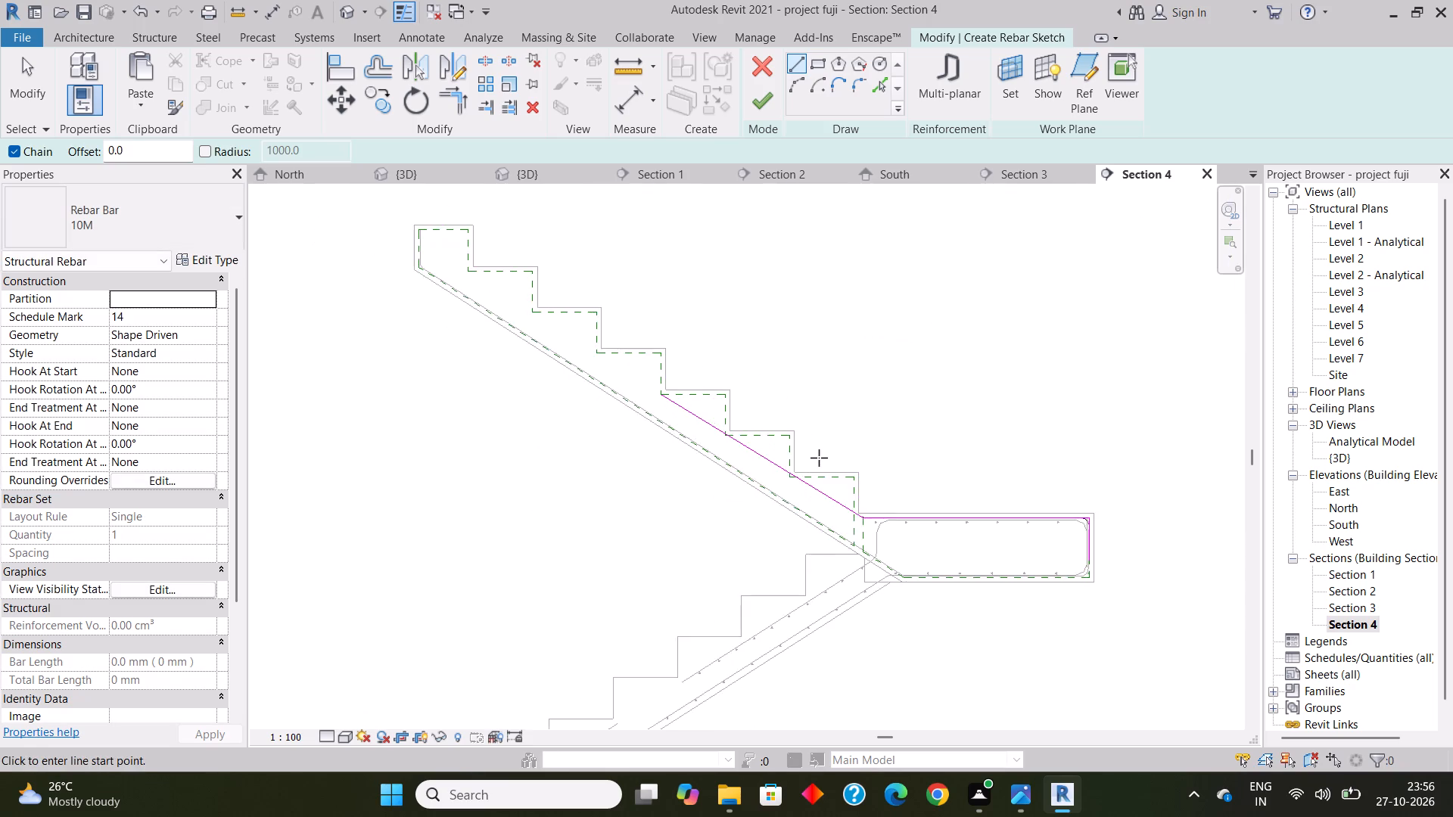
{"action": "middle_click_drag", "start_coordinate": [825, 465], "coordinate": [892, 546]}
{"action": "left_click", "coordinate": [762, 104]}
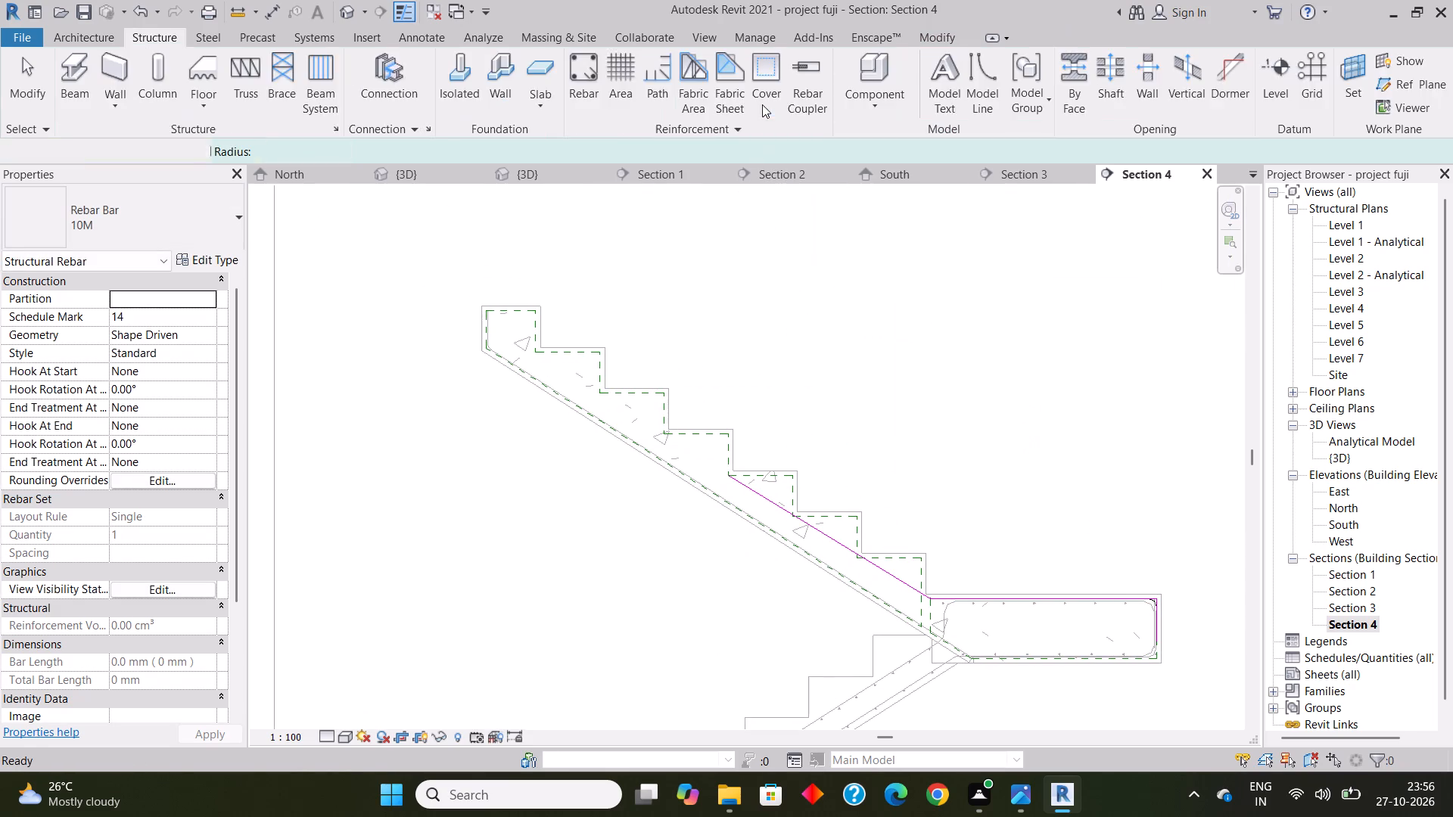
Start another stair-hosted 10M bar sketch at the upper flight's top end: about 109 mm up, 215 mm across, and down to the step's cover corner.
{"action": "scroll", "coordinate": [506, 314], "scroll_direction": "up", "scroll_amount": 4}
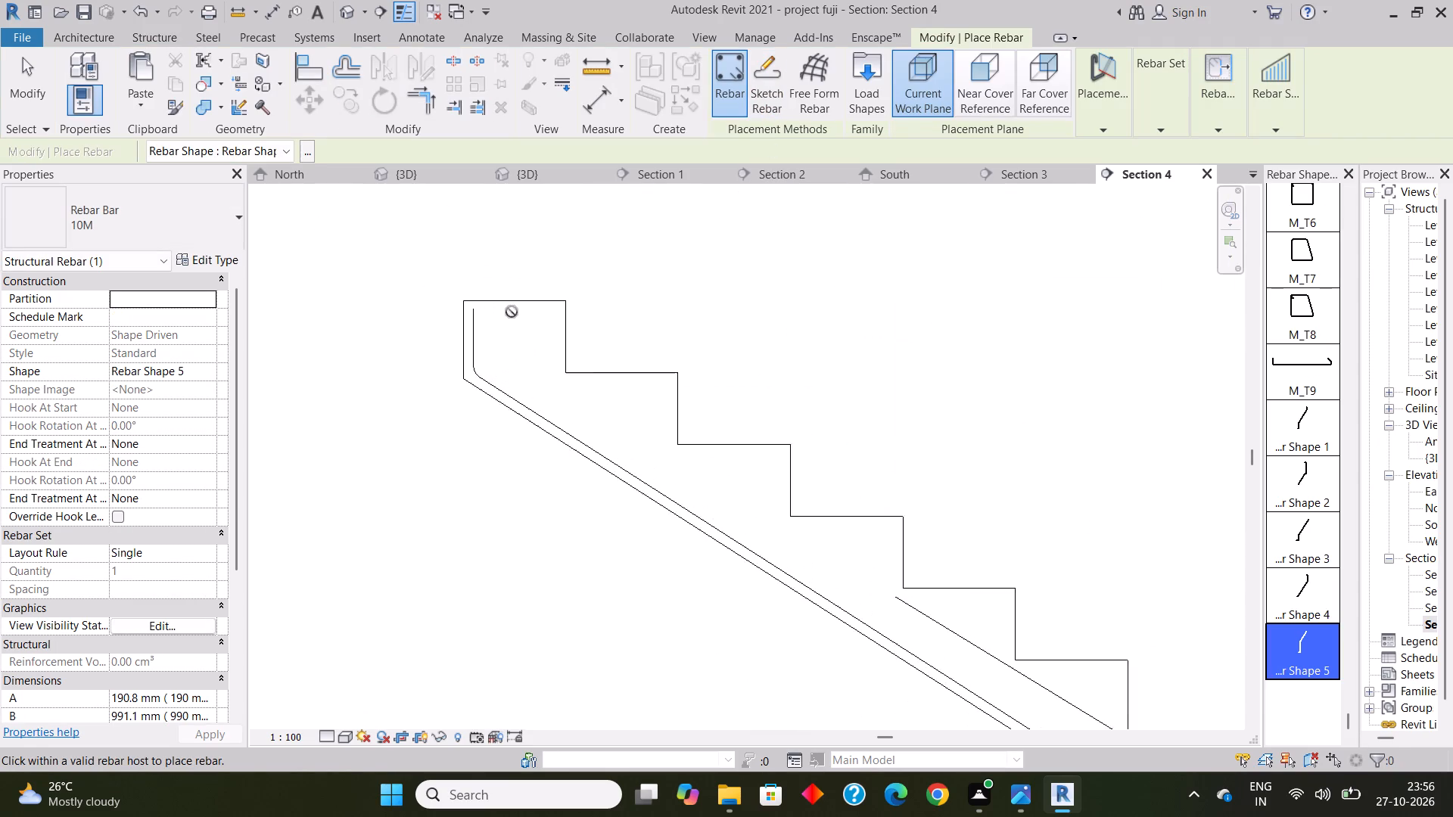
{"action": "scroll", "coordinate": [512, 312], "scroll_direction": "up", "scroll_amount": 3}
{"action": "left_click", "coordinate": [773, 76]}
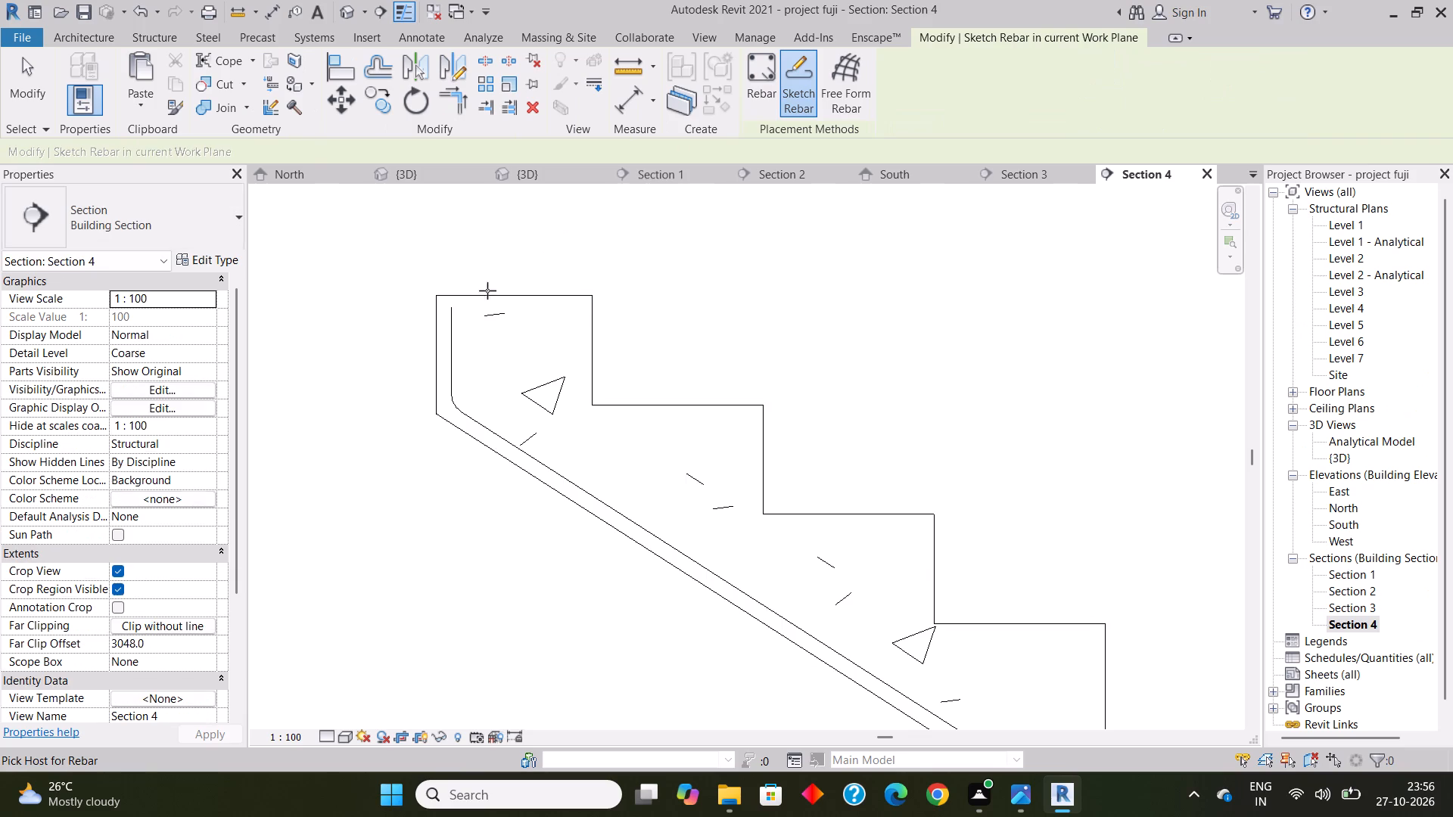
{"action": "scroll", "coordinate": [461, 343], "scroll_direction": "up", "scroll_amount": 3}
{"action": "left_click", "coordinate": [425, 360]}
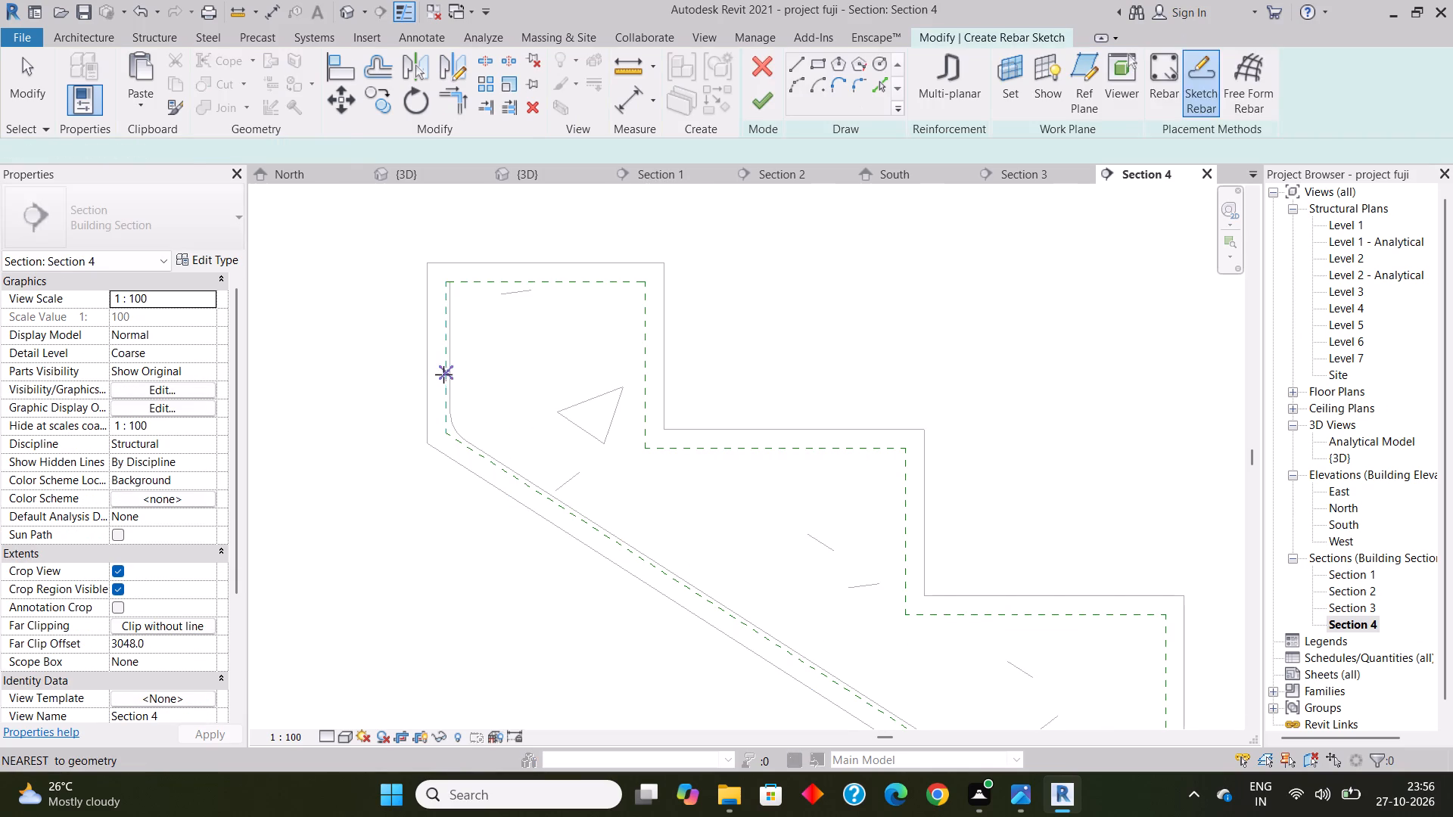
{"action": "left_click", "coordinate": [445, 383]}
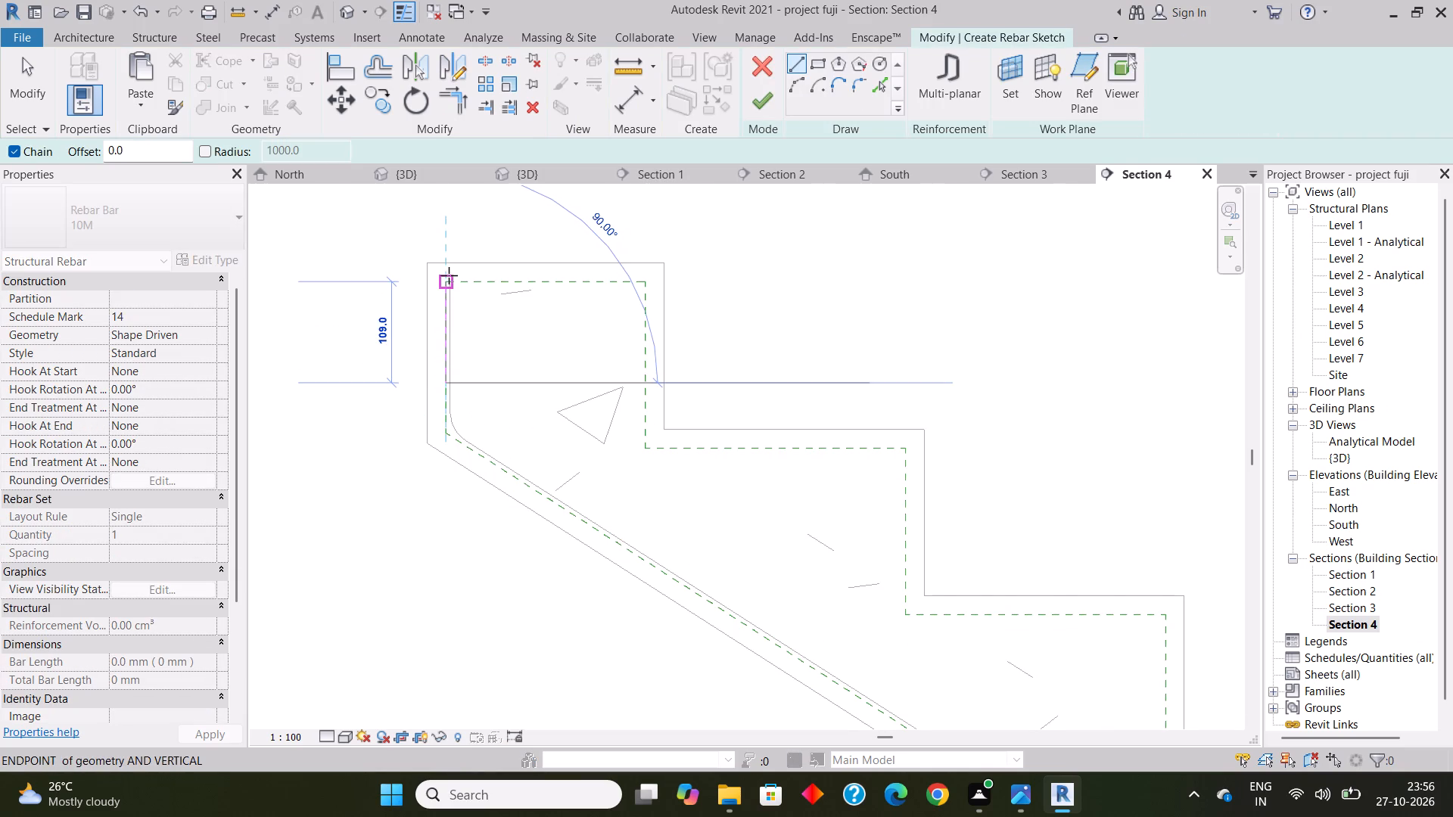
{"action": "left_click", "coordinate": [449, 275]}
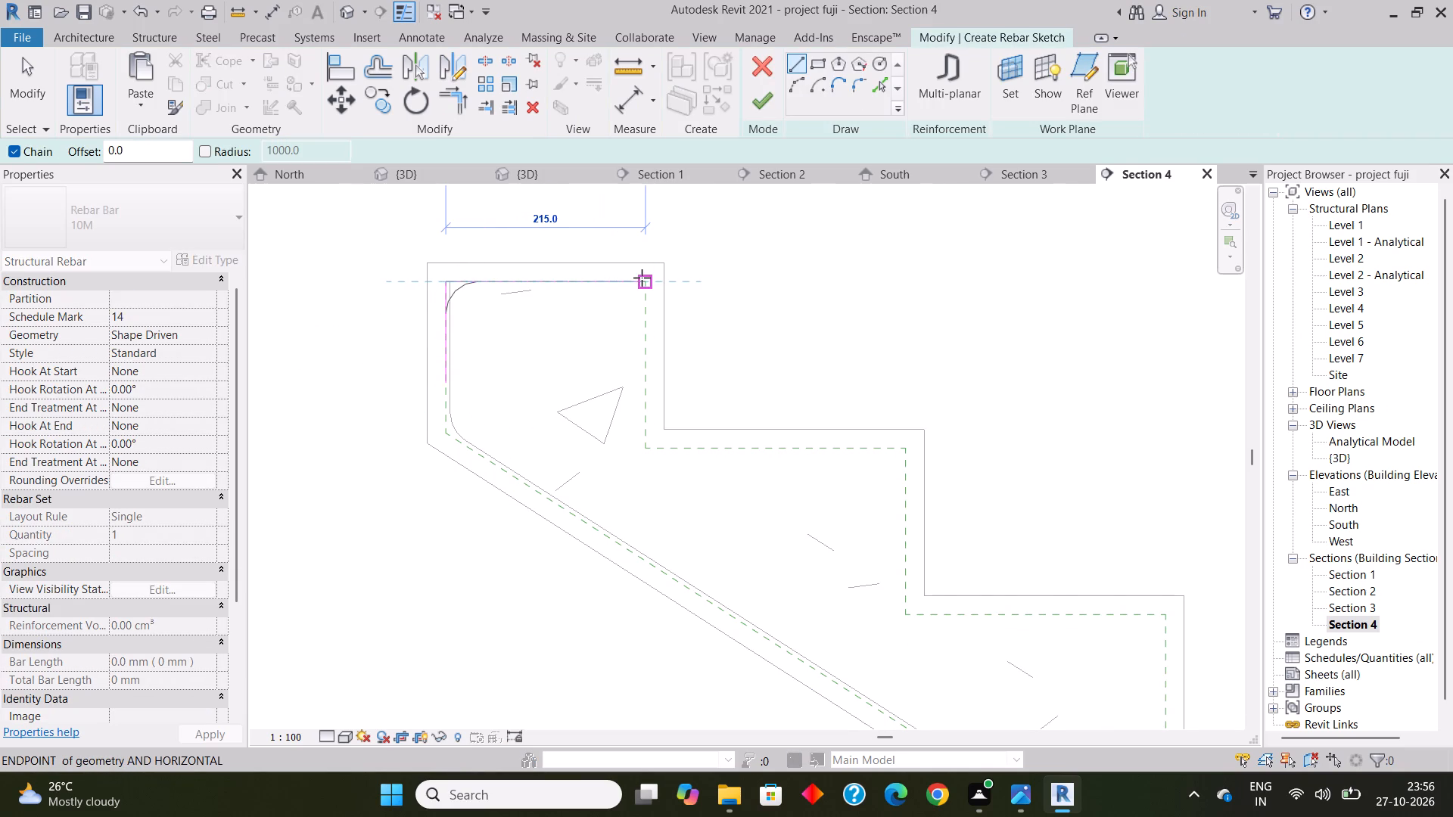
{"action": "left_click", "coordinate": [642, 277]}
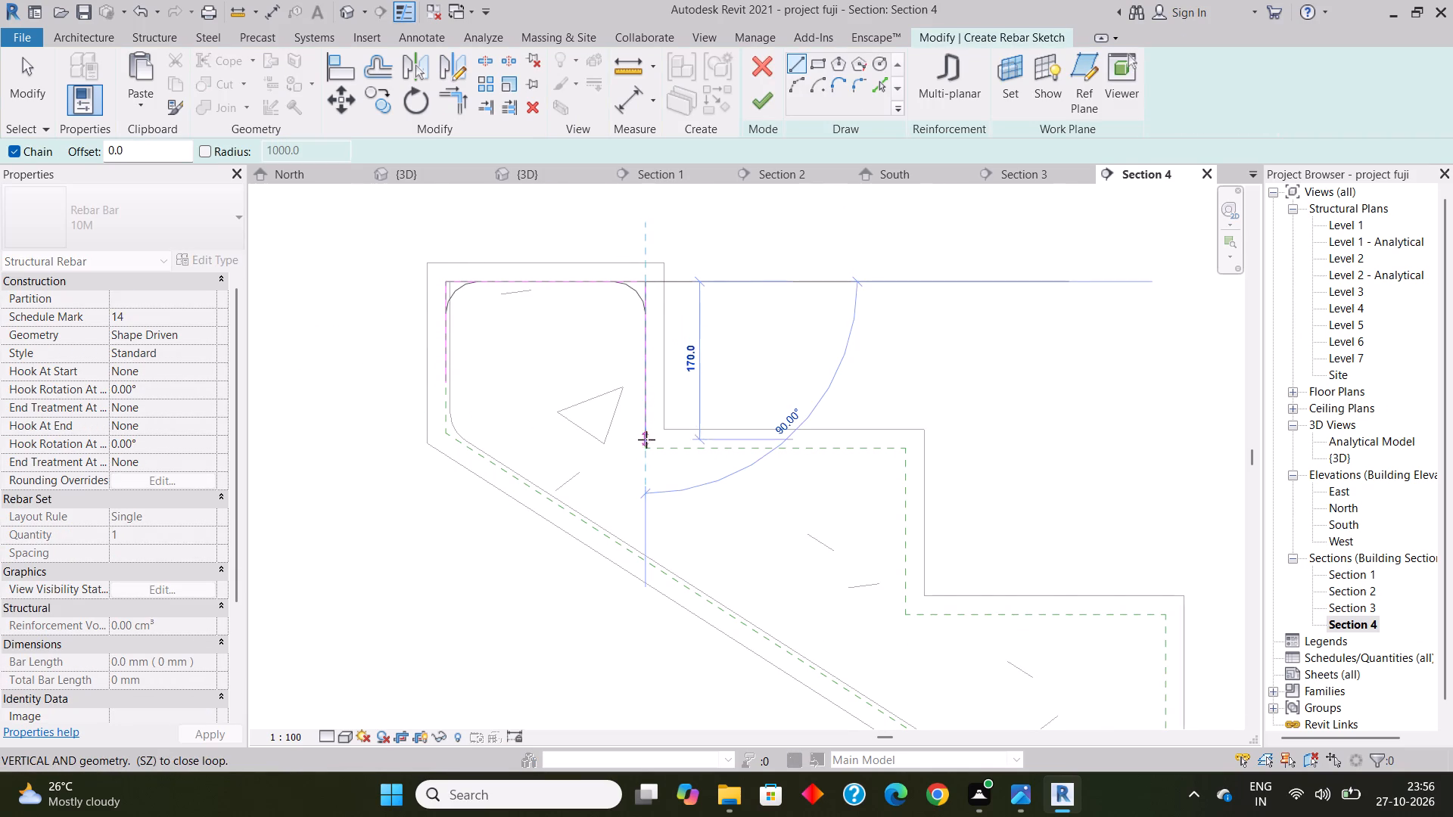
{"action": "left_click", "coordinate": [646, 444]}
Extend the top-end bar sketch about 665 mm down the flight along the steps' inner cover corners and finish the bar.
{"action": "scroll", "coordinate": [664, 433], "scroll_direction": "down", "scroll_amount": 4}
{"action": "middle_click_drag", "start_coordinate": [795, 517], "coordinate": [629, 338]}
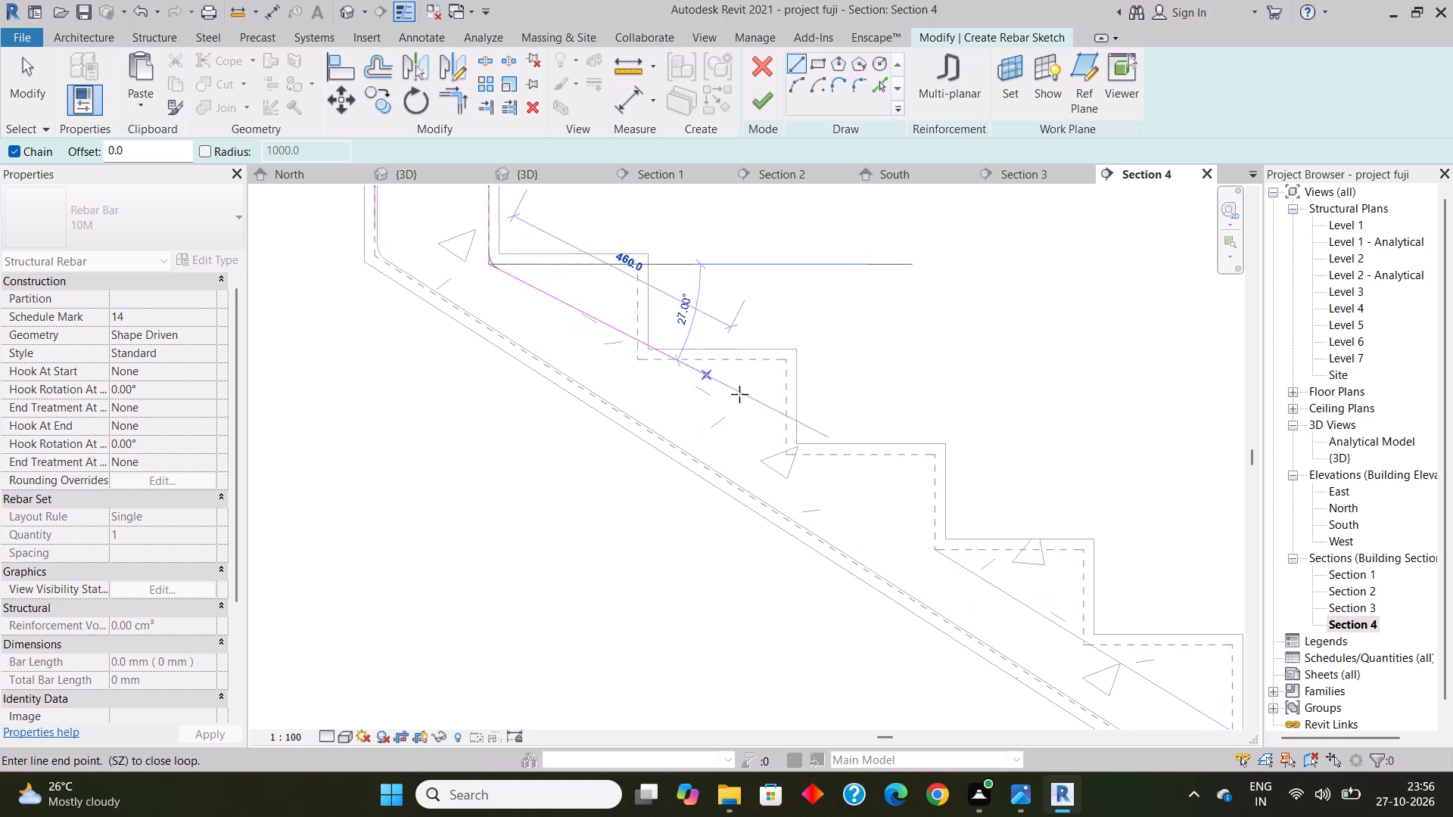
{"action": "left_click", "coordinate": [788, 453]}
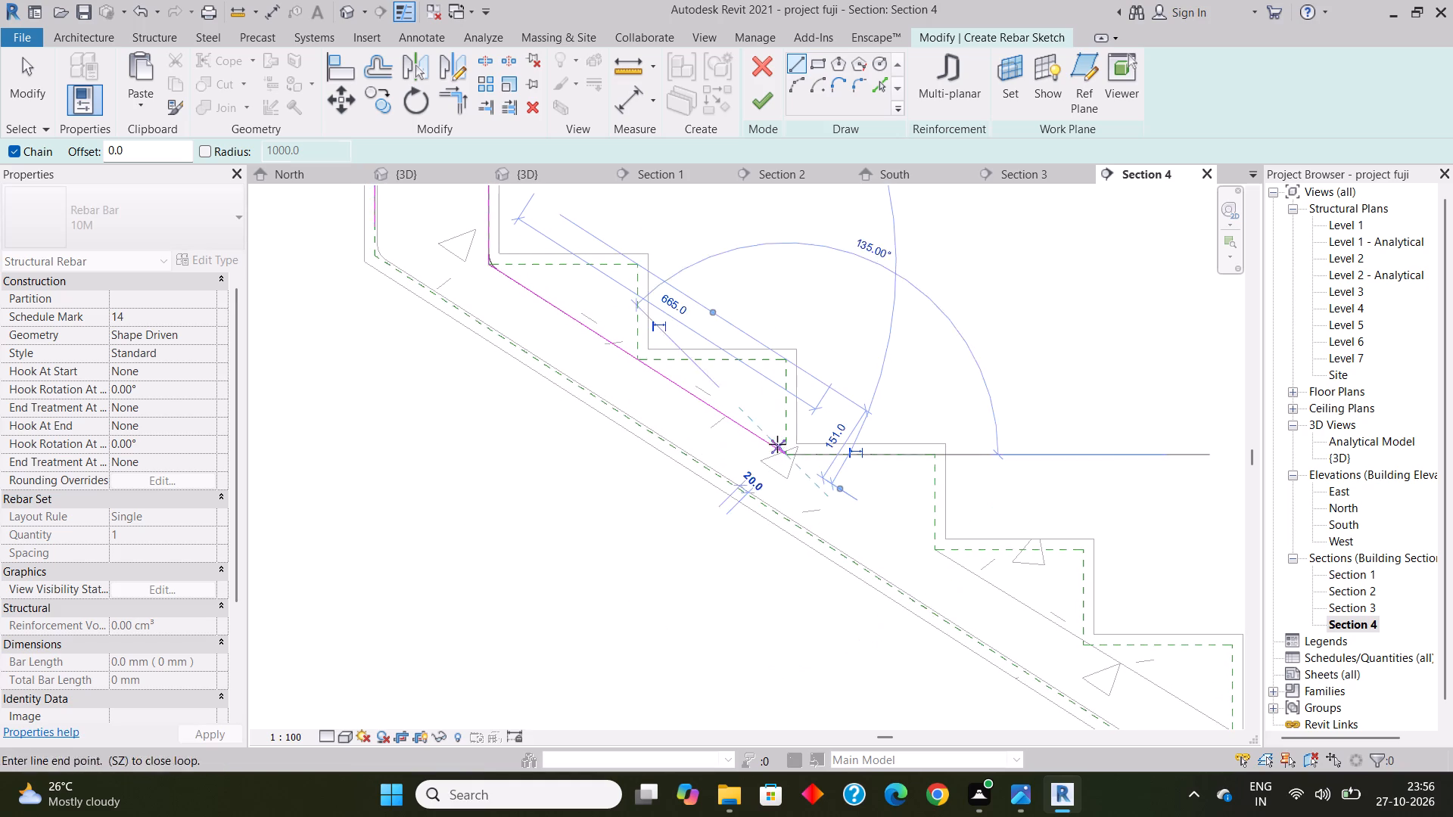
{"action": "key", "text": "Escape"}
{"action": "key", "text": "Escape"}
{"action": "key", "text": "Escape"}
{"action": "scroll", "coordinate": [589, 396], "scroll_direction": "down", "scroll_amount": 3}
{"action": "middle_click_drag", "start_coordinate": [583, 416], "coordinate": [566, 486]}
{"action": "scroll", "coordinate": [519, 405], "scroll_direction": "up", "scroll_amount": 3}
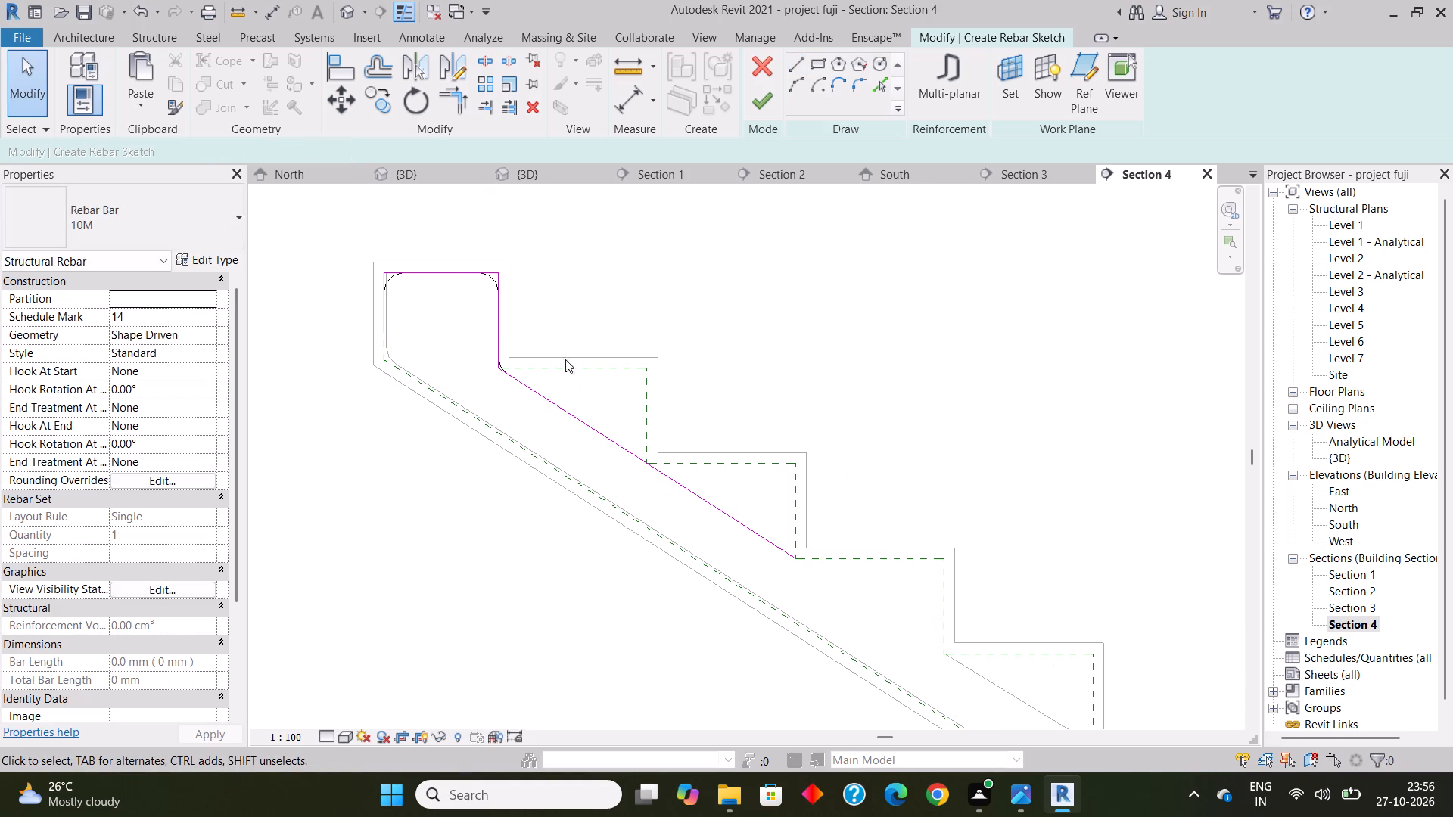
{"action": "left_click", "coordinate": [763, 100]}
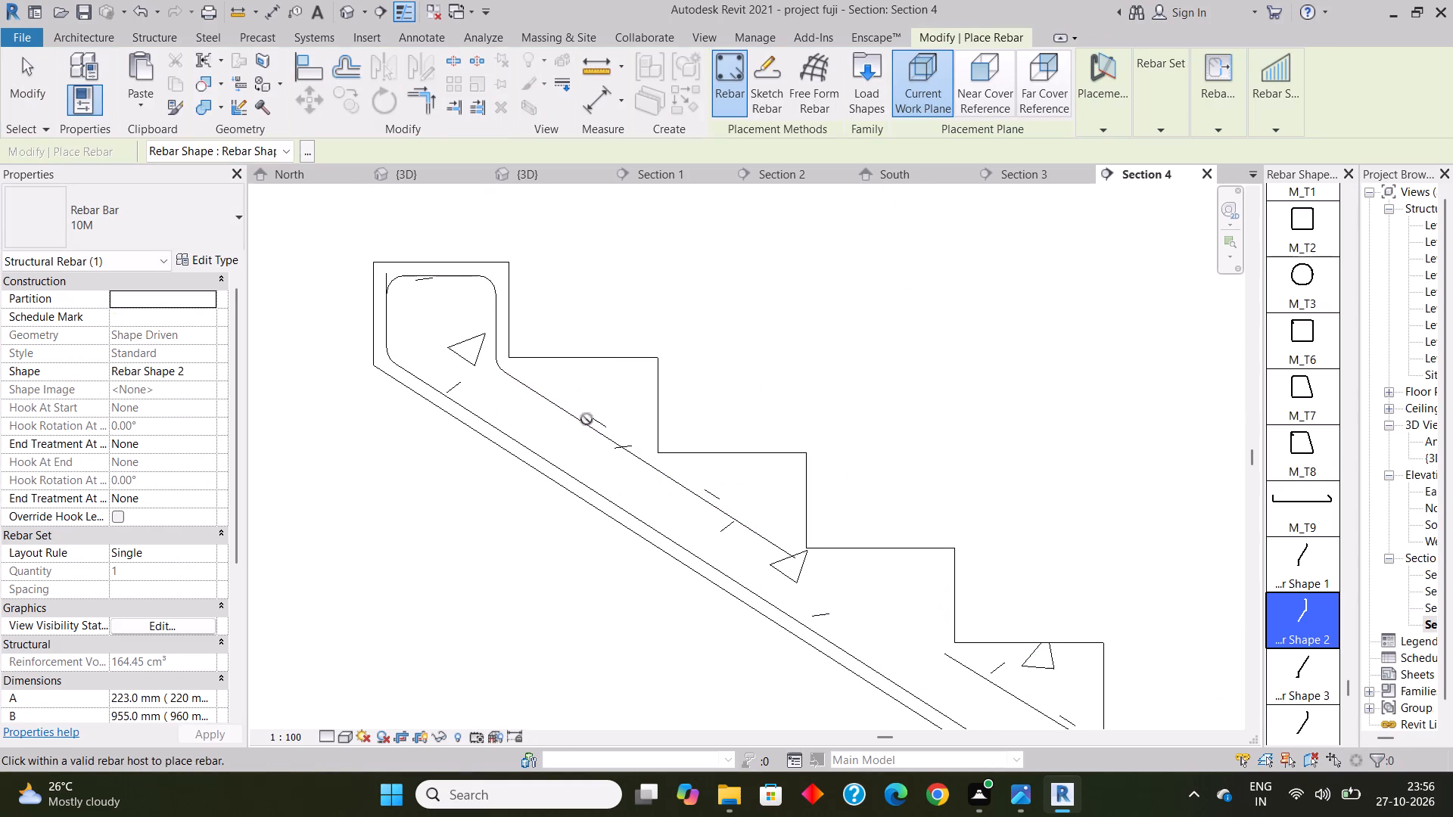
{"action": "key", "text": "Escape"}
{"action": "key", "text": "Escape"}
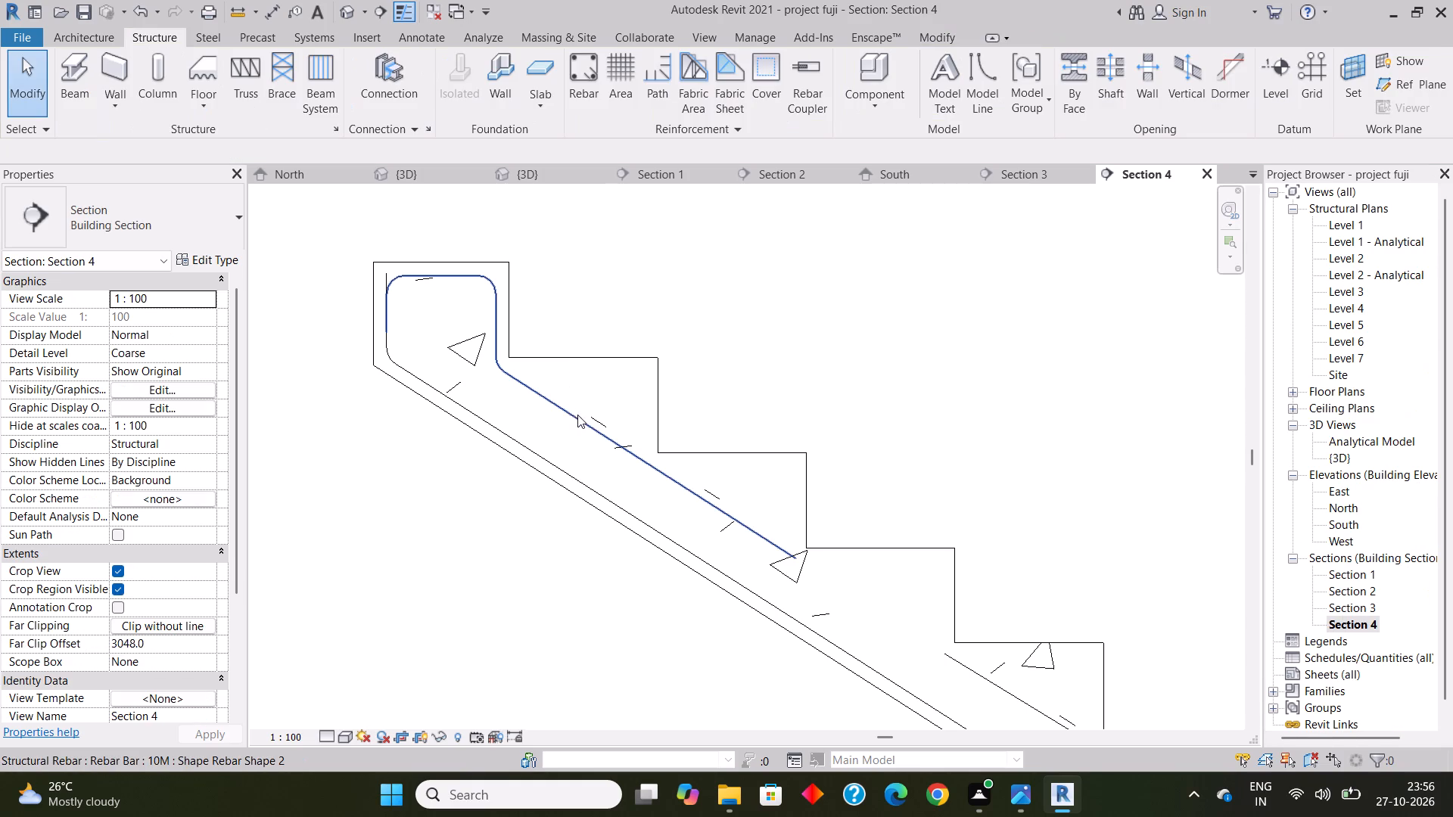
Set the bar at the upper flight's top end to a Maximum Spacing layout at 150 mm.
{"action": "left_click", "coordinate": [577, 417]}
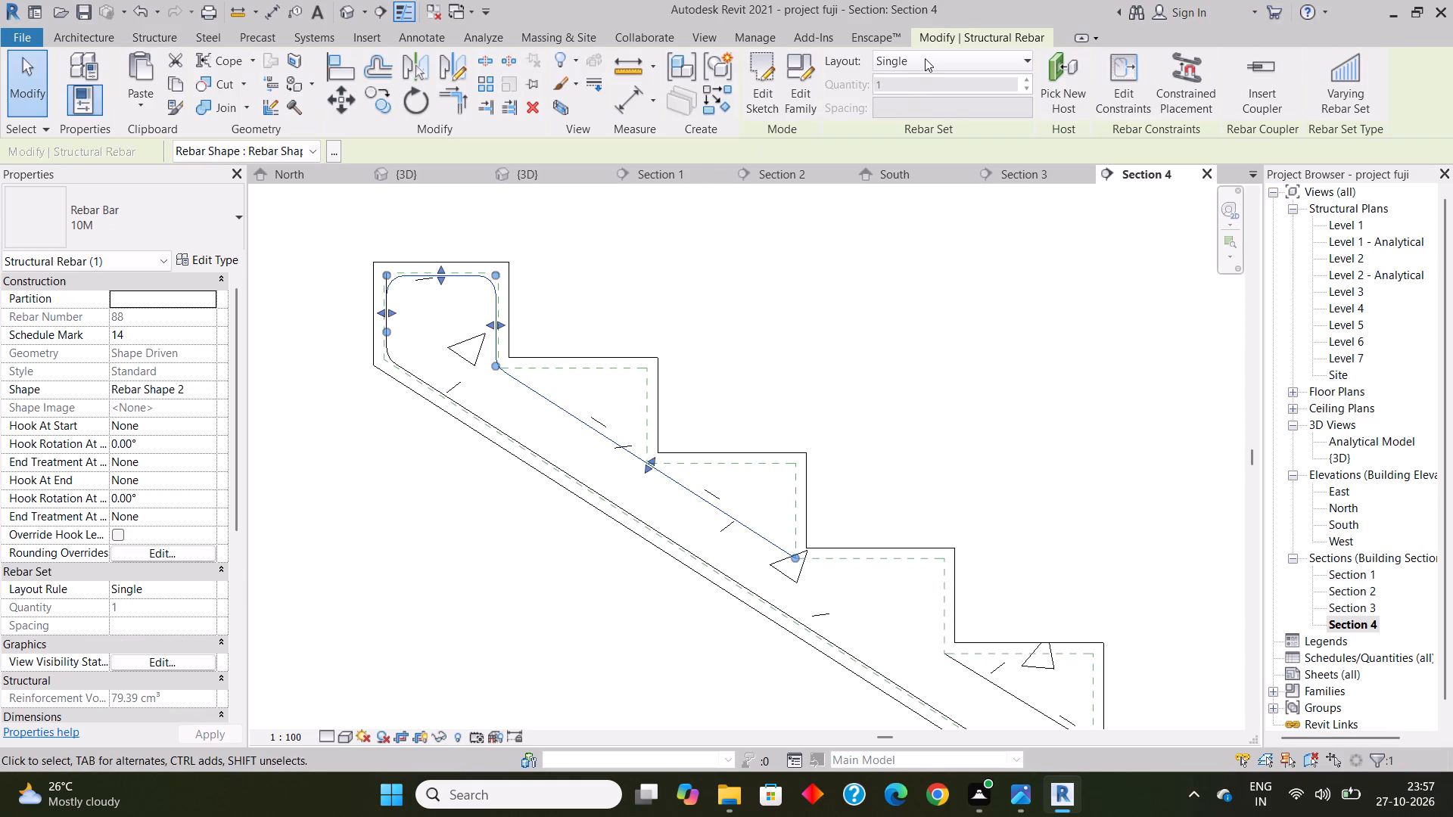
{"action": "left_click", "coordinate": [926, 57]}
{"action": "left_click", "coordinate": [935, 129]}
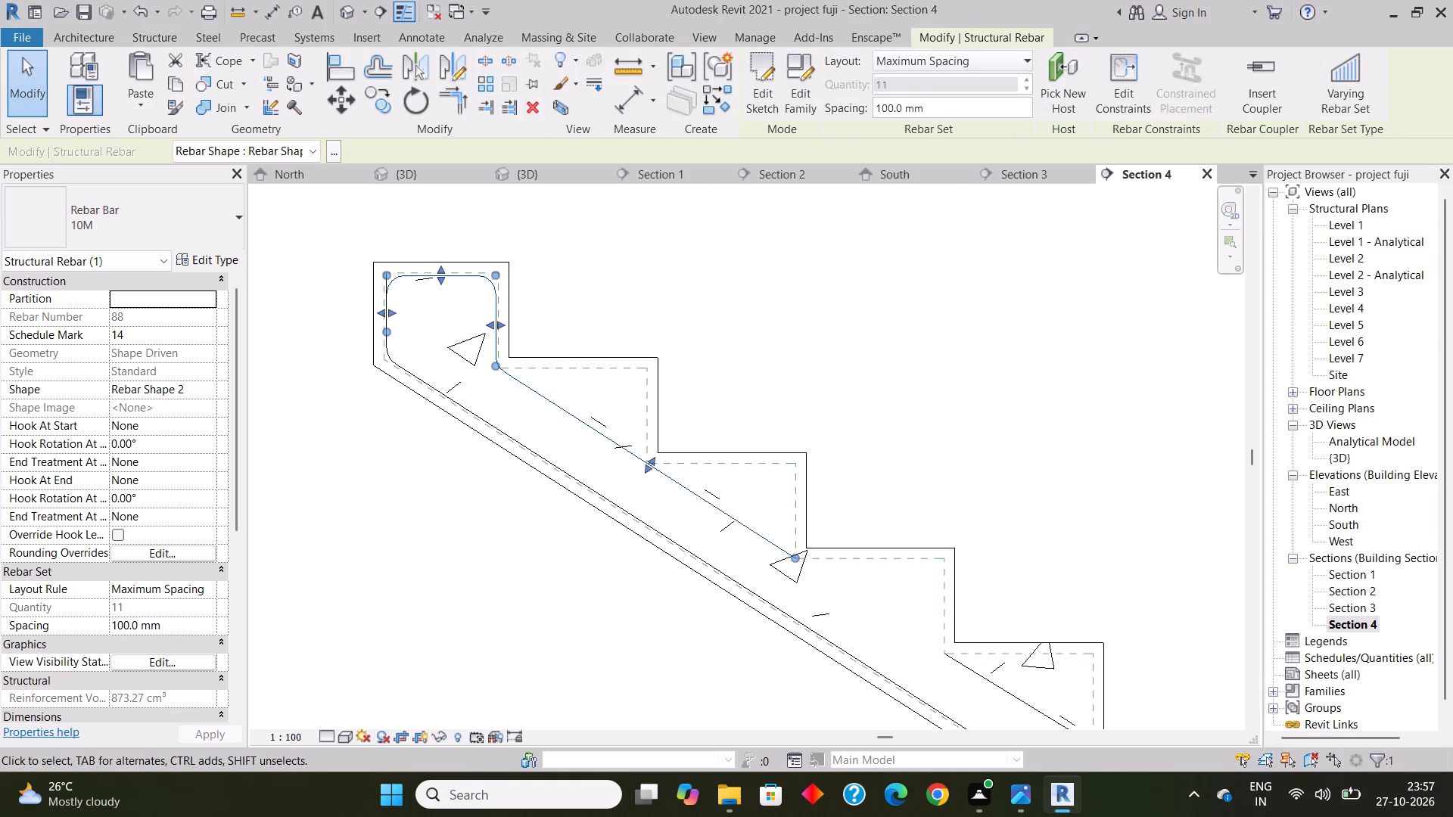
{"action": "left_click_drag", "start_coordinate": [938, 104], "coordinate": [820, 101]}
{"action": "type", "text": "150mm"}
{"action": "key", "text": "Return"}
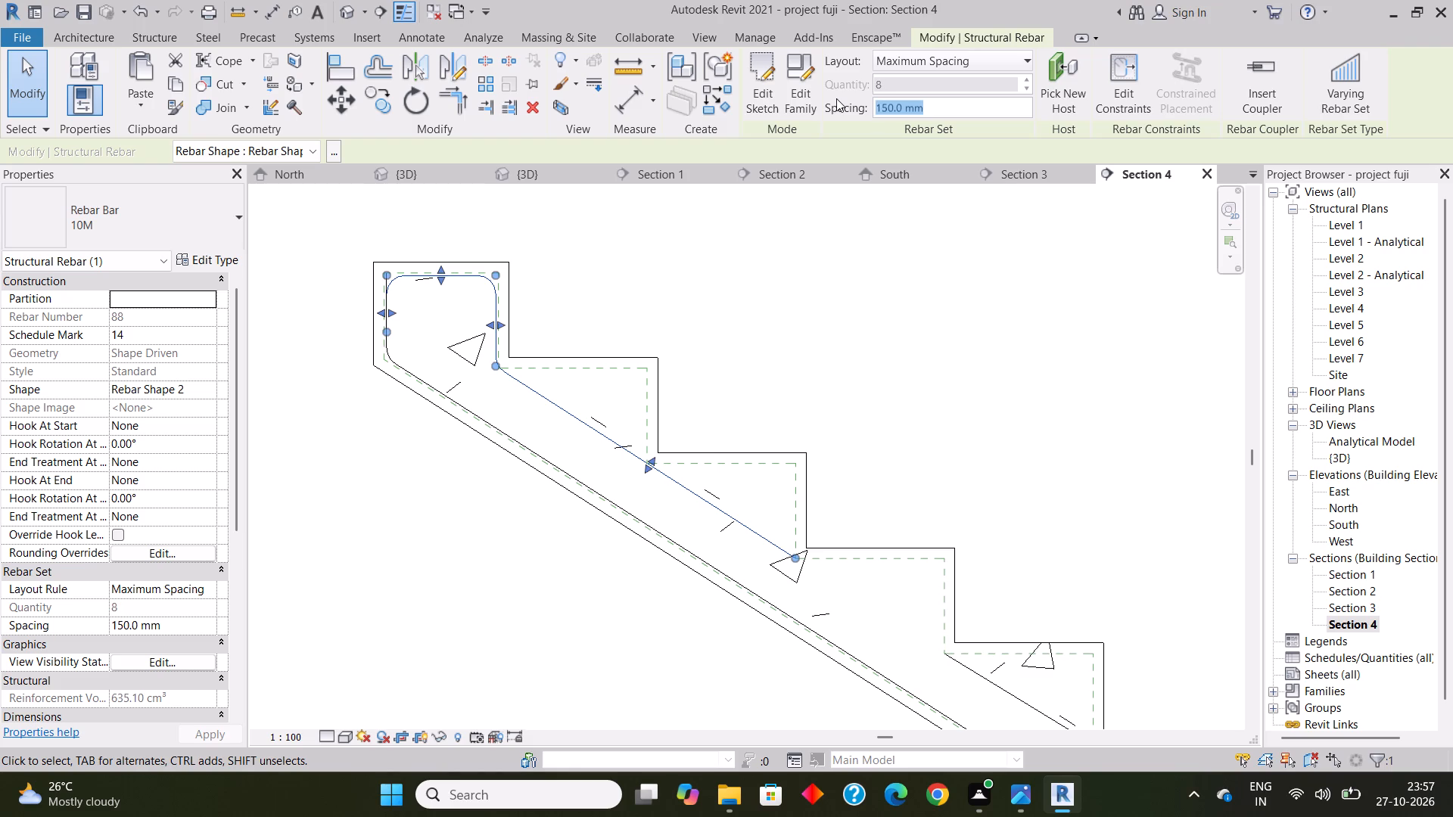
{"action": "left_click", "coordinate": [762, 310]}
Set the bar running from the landing's top cover up the flight to a Maximum Spacing layout at 150 mm.
{"action": "scroll", "coordinate": [568, 254], "scroll_direction": "down", "scroll_amount": 3}
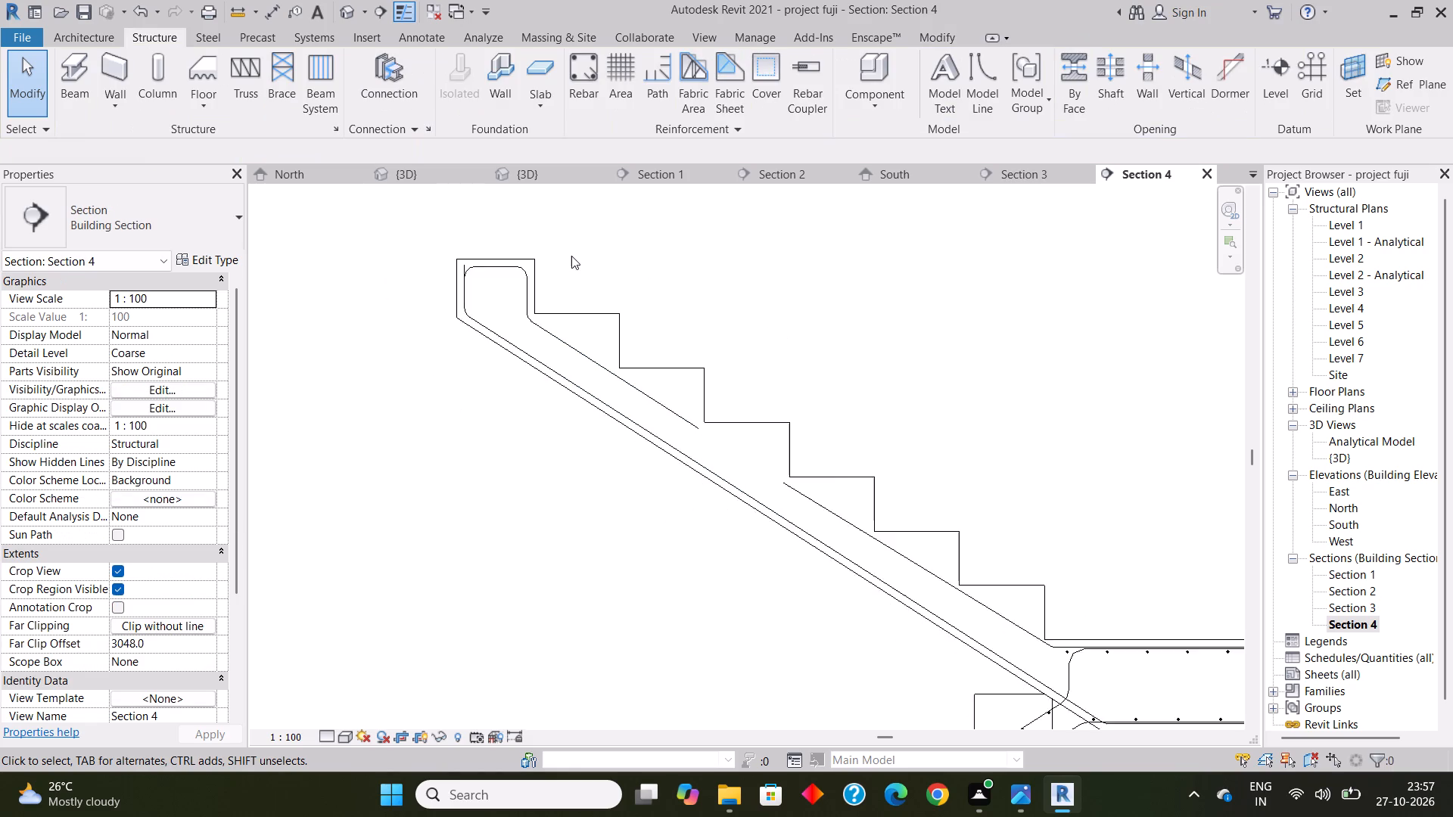
{"action": "scroll", "coordinate": [571, 256], "scroll_direction": "down", "scroll_amount": 3}
{"action": "scroll", "coordinate": [897, 522], "scroll_direction": "up", "scroll_amount": 2}
{"action": "left_click", "coordinate": [891, 528]}
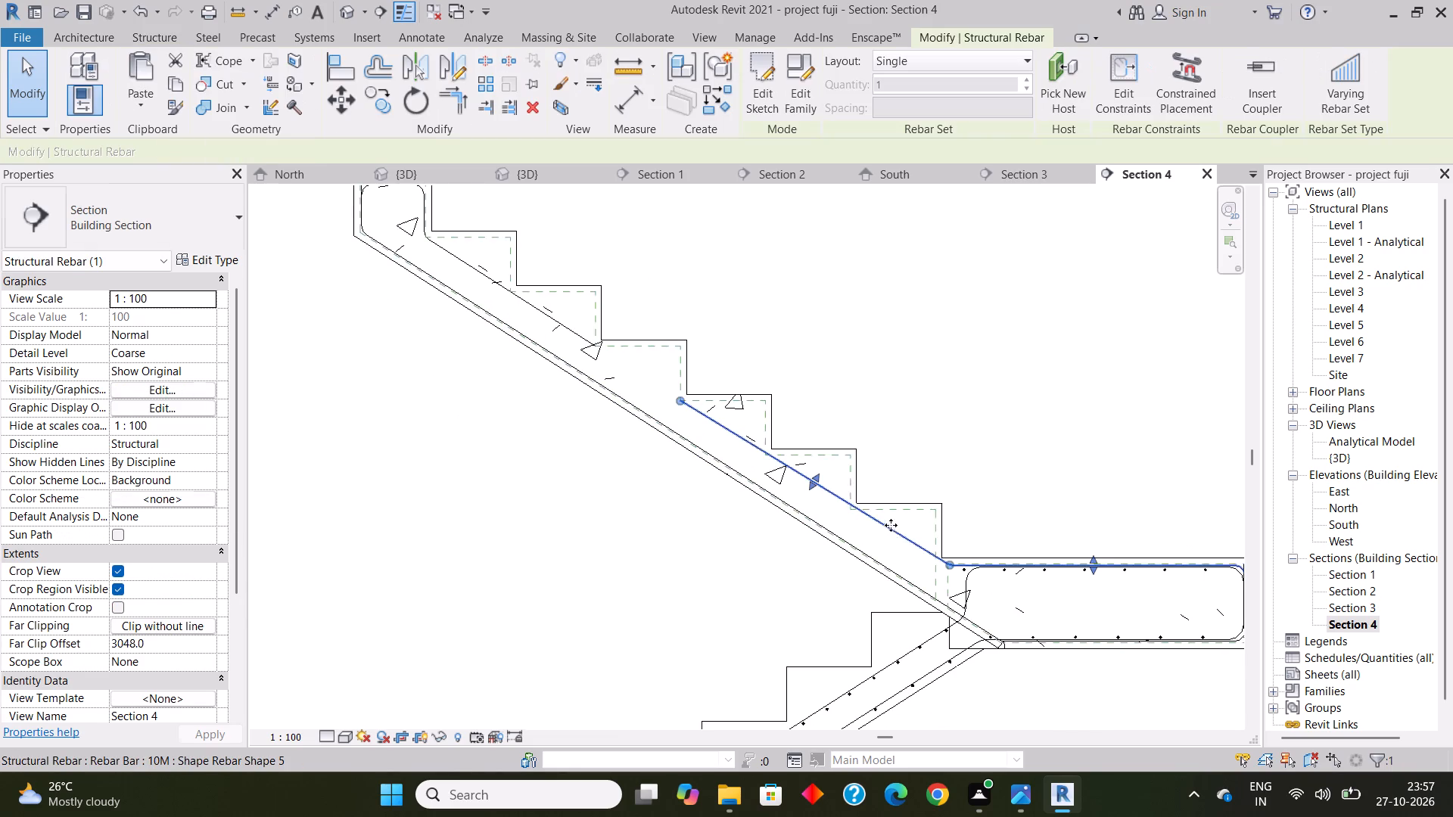
{"action": "middle_click_drag", "start_coordinate": [870, 494], "coordinate": [645, 499]}
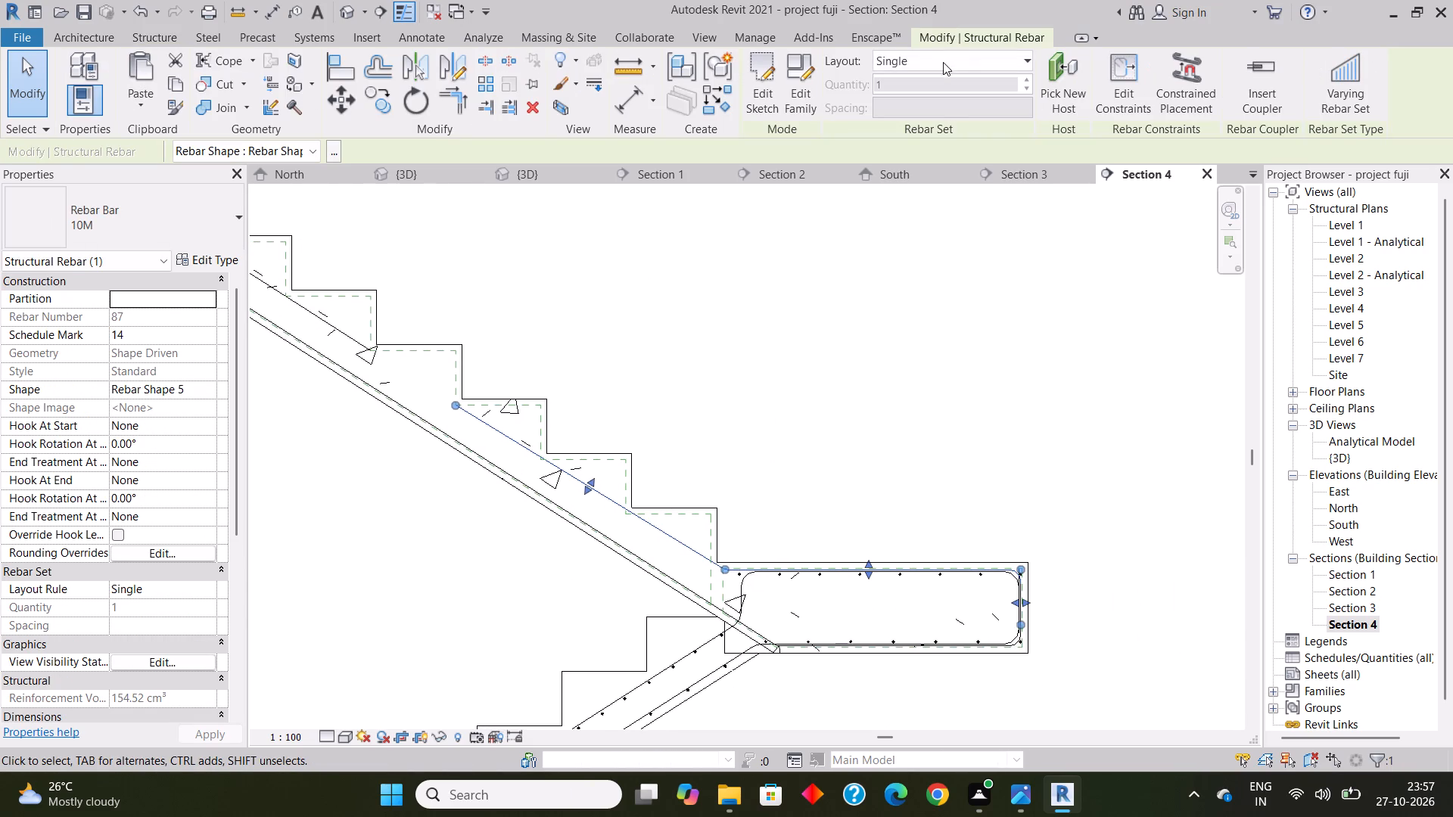
{"action": "left_click", "coordinate": [942, 64]}
{"action": "left_click", "coordinate": [935, 124]}
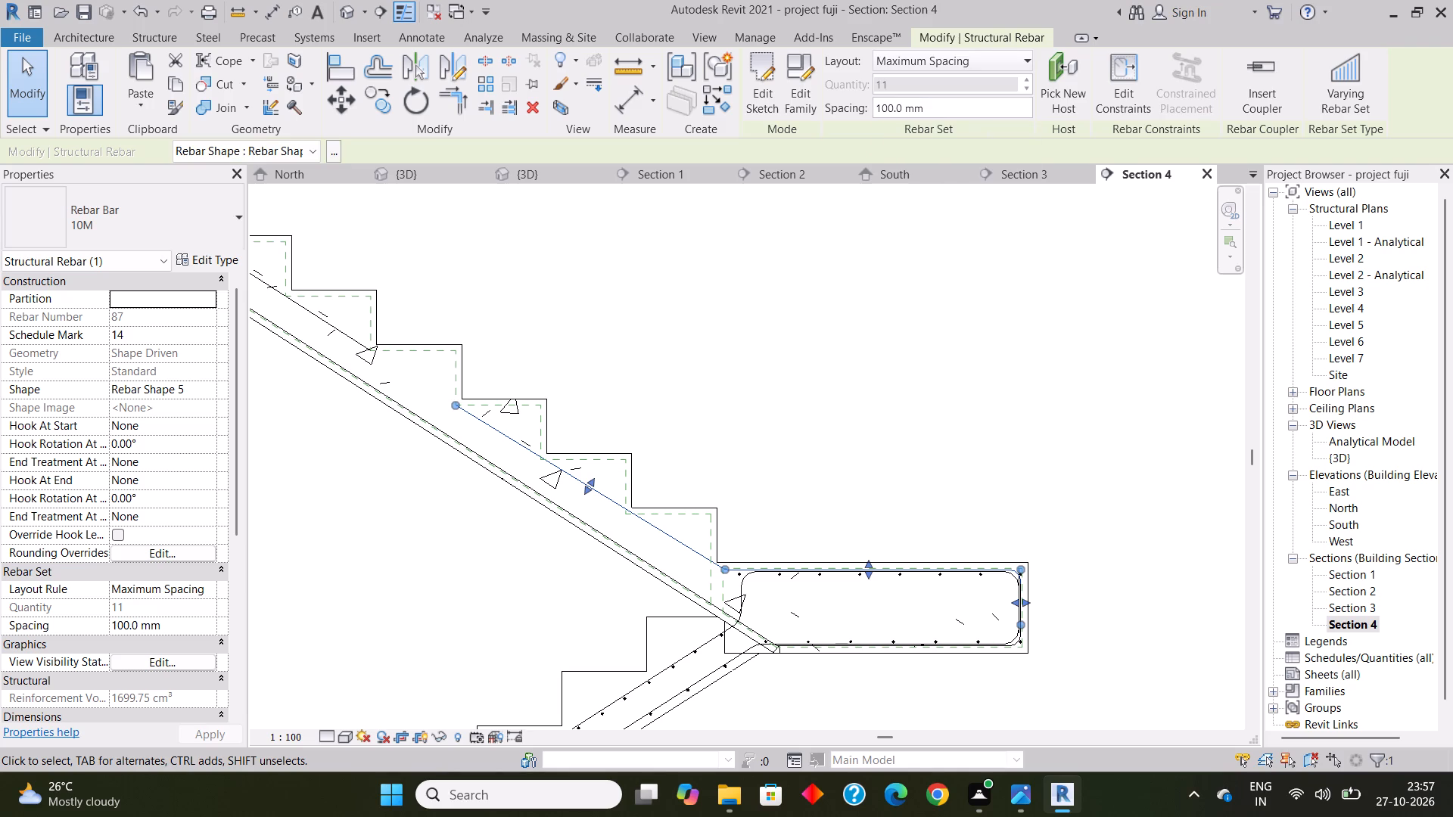
{"action": "left_click_drag", "start_coordinate": [932, 107], "coordinate": [829, 104]}
{"action": "type", "text": "150mm"}
{"action": "key", "text": "Return"}
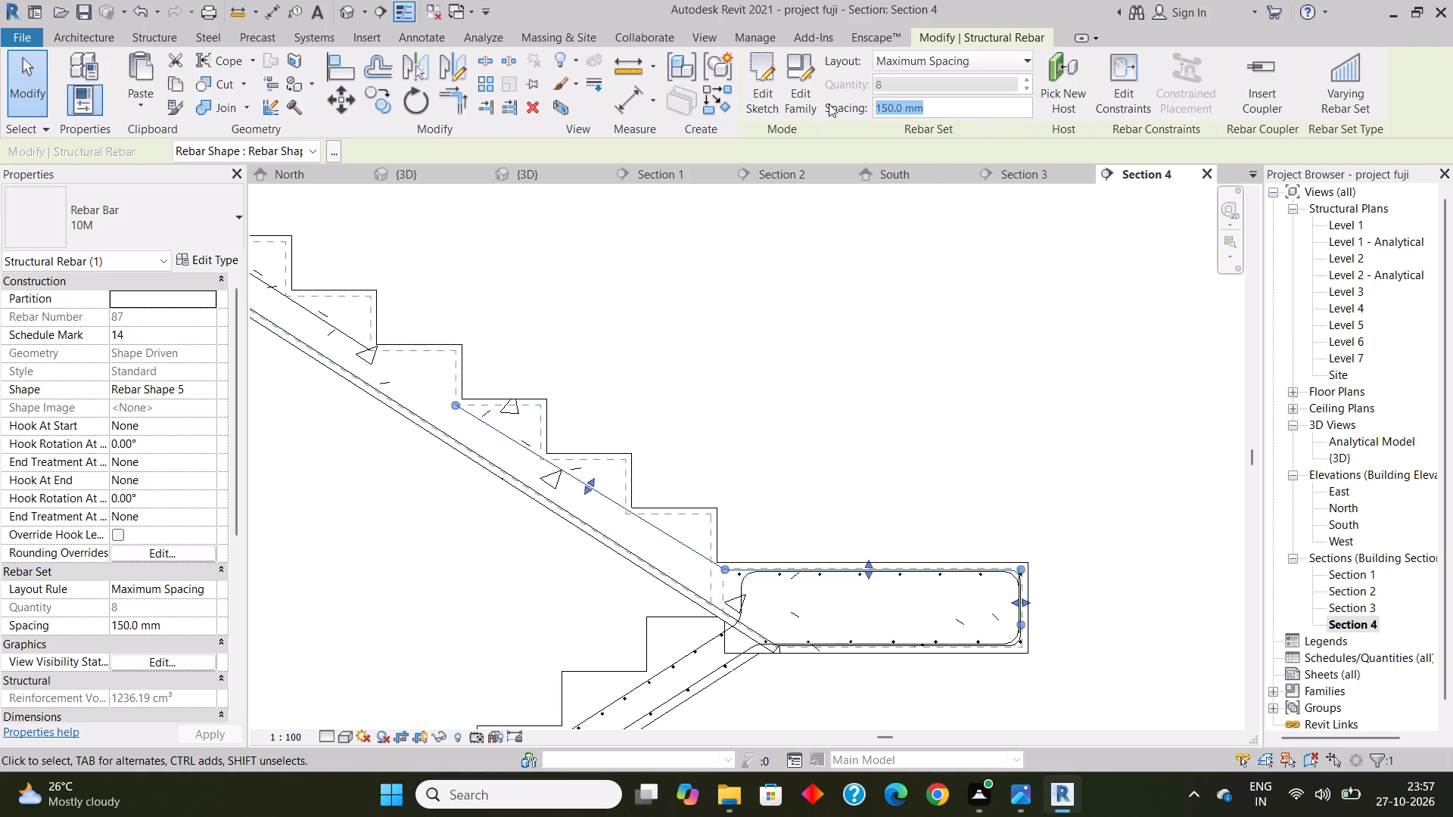
{"action": "left_click", "coordinate": [855, 379]}
Place a single 10M straight bar of shape M_00 crosswise on the upper flight's bottom longitudinal bar, about mid-flight.
{"action": "scroll", "coordinate": [693, 402], "scroll_direction": "down", "scroll_amount": 4}
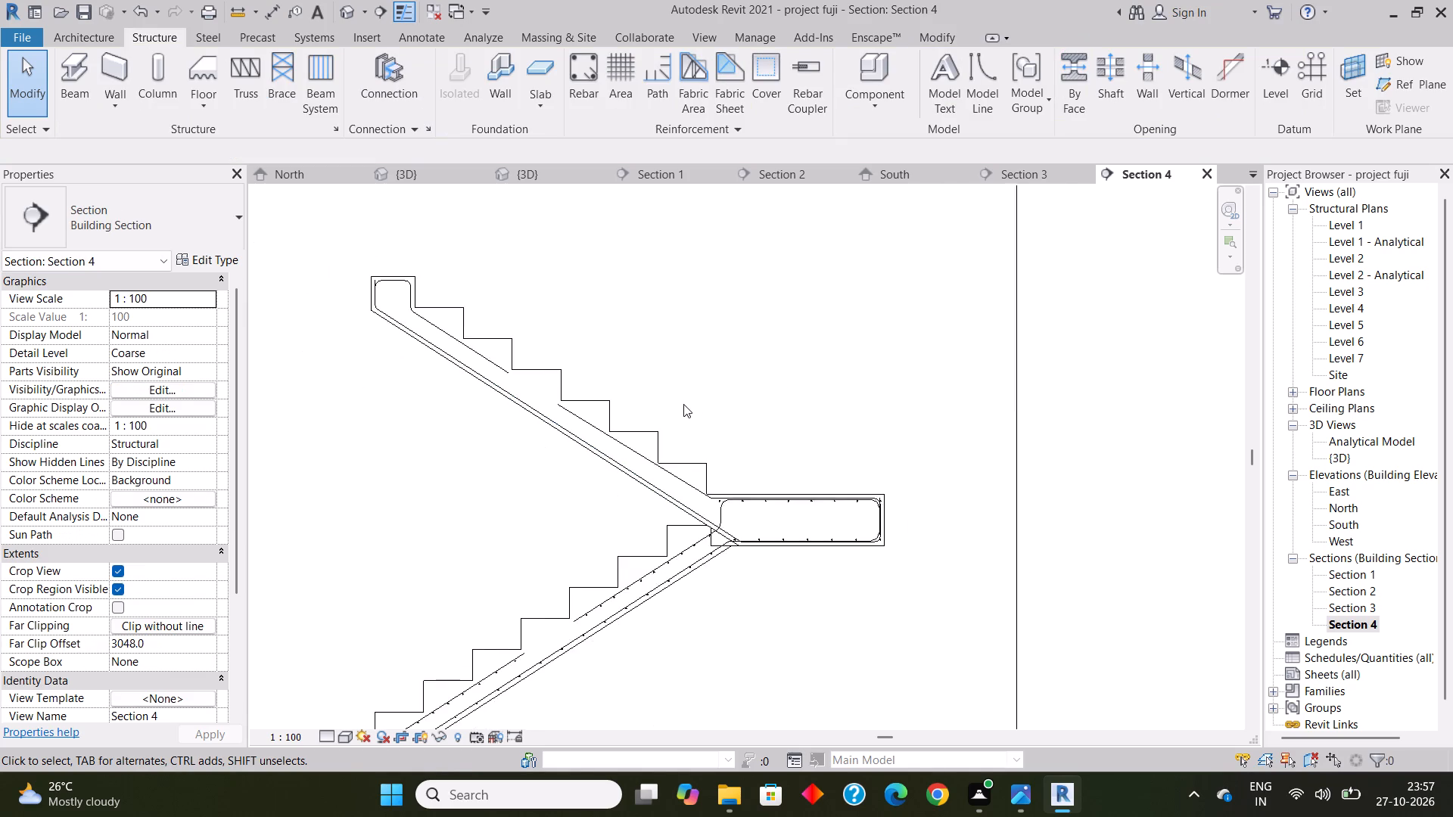
{"action": "middle_click_drag", "start_coordinate": [684, 405], "coordinate": [805, 468]}
{"action": "scroll", "coordinate": [566, 397], "scroll_direction": "up", "scroll_amount": 6}
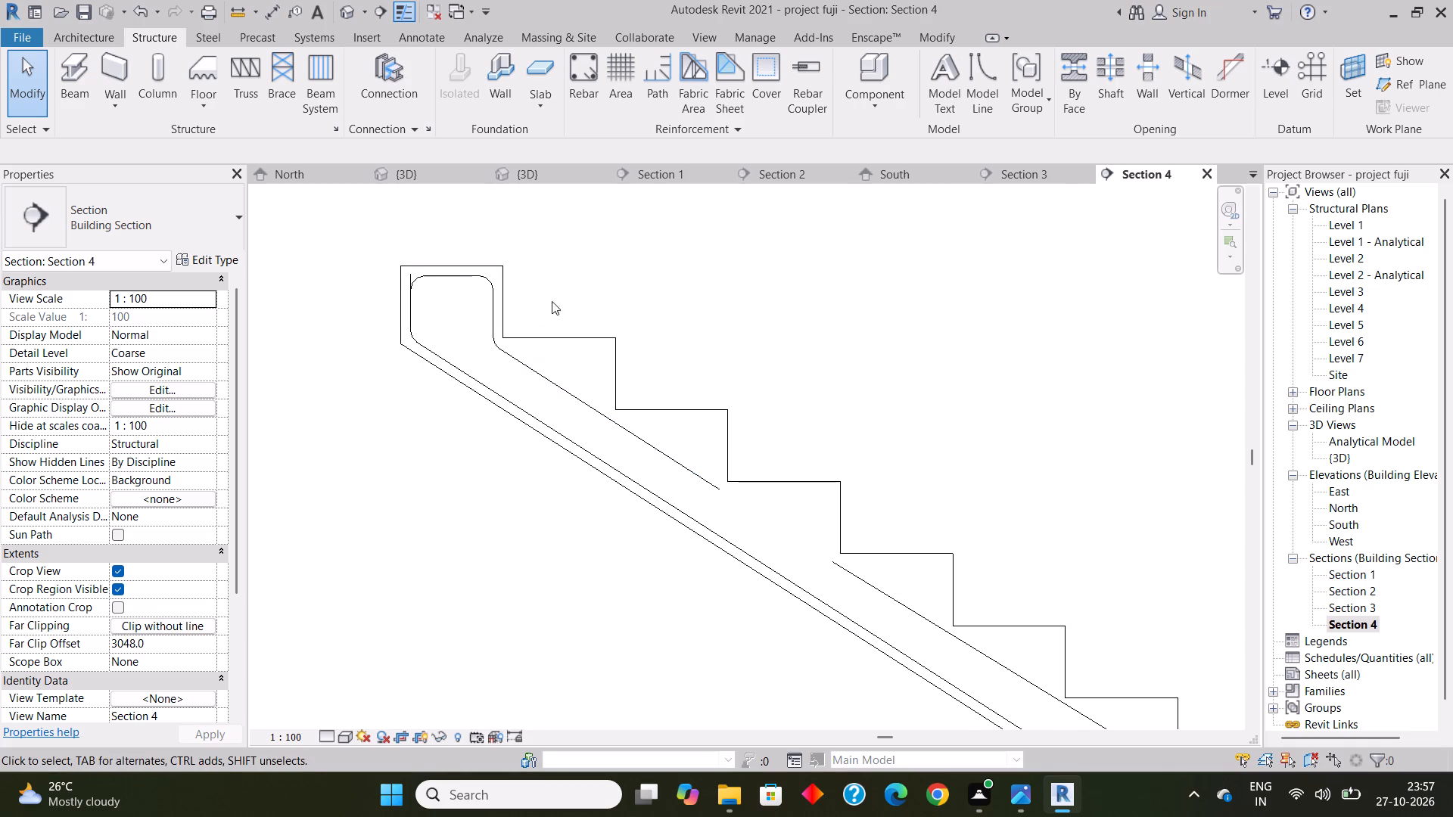
{"action": "left_click", "coordinate": [586, 64]}
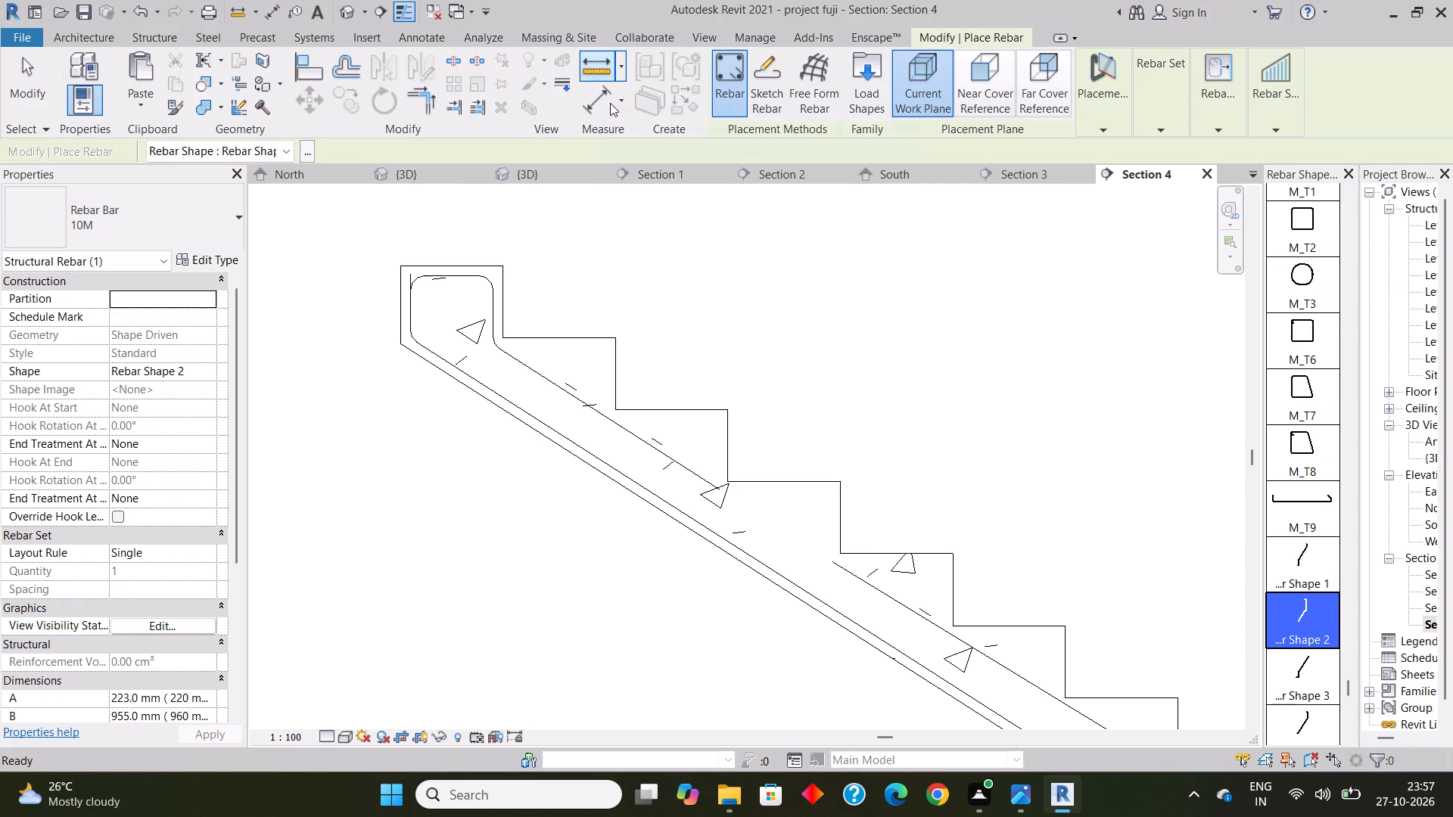
{"action": "left_click", "coordinate": [769, 77]}
{"action": "left_click", "coordinate": [761, 76]}
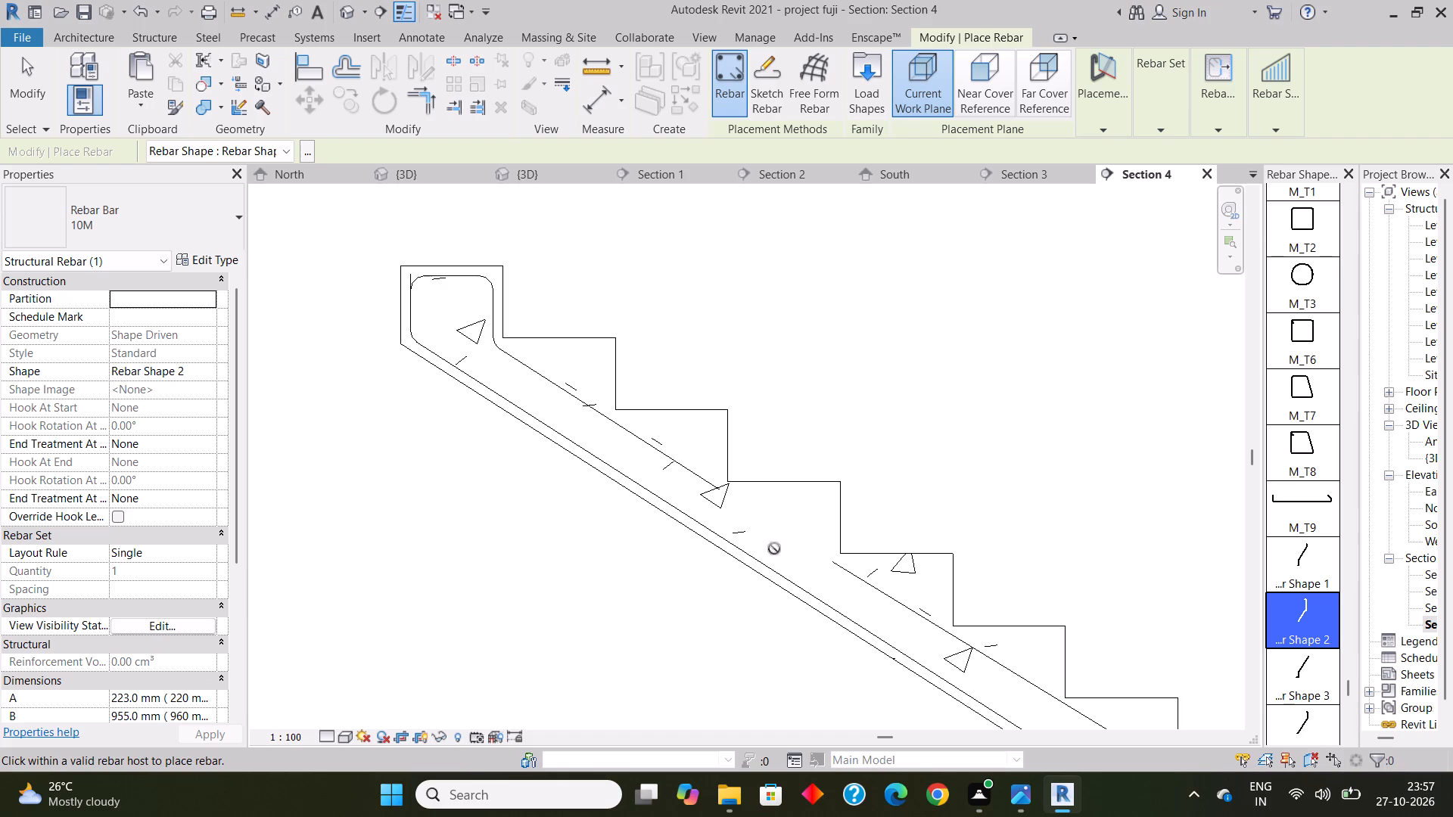
{"action": "scroll", "coordinate": [1284, 272], "scroll_direction": "up", "scroll_amount": 3}
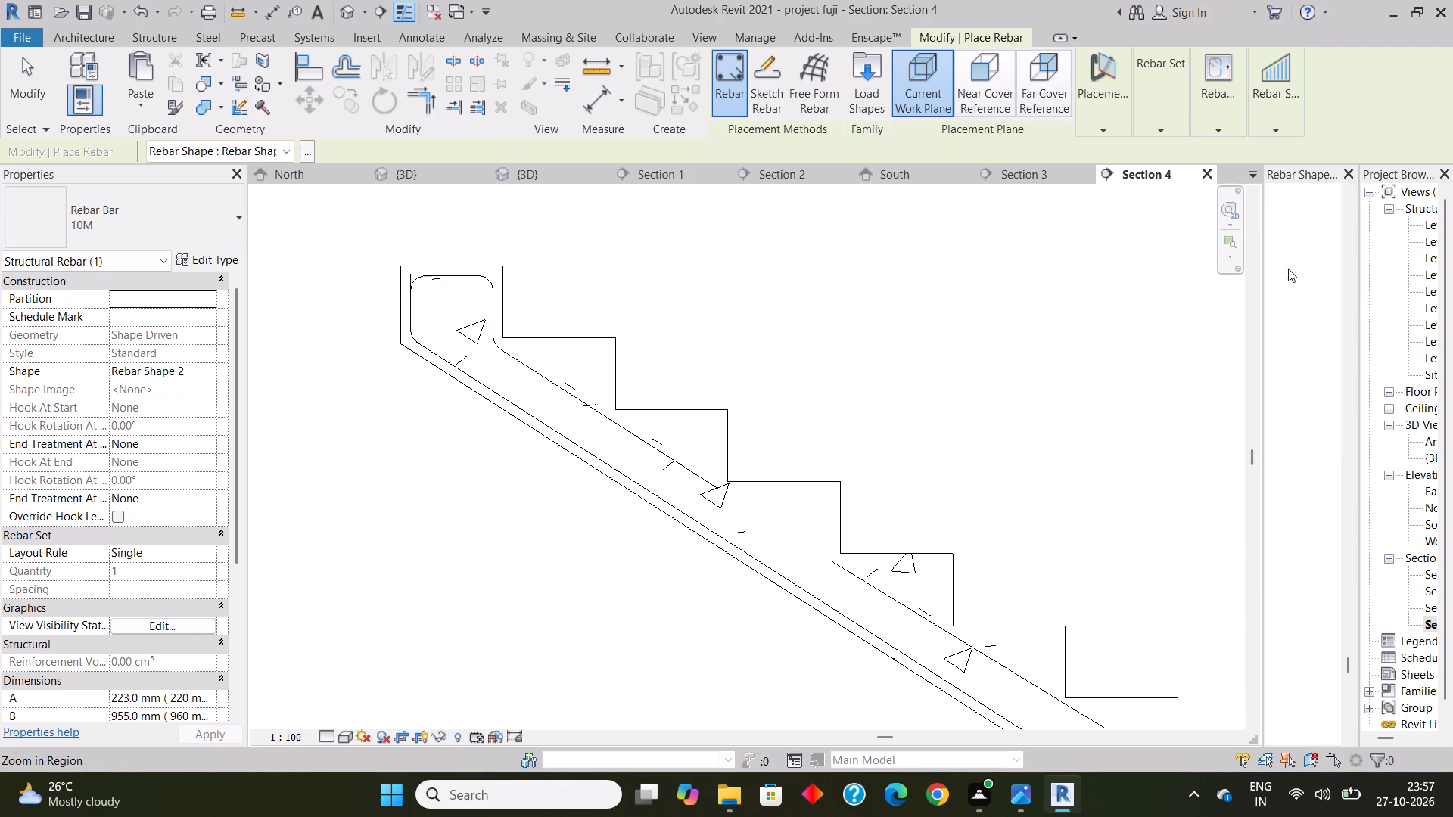
{"action": "scroll", "coordinate": [1288, 269], "scroll_direction": "up", "scroll_amount": 20}
{"action": "scroll", "coordinate": [1288, 269], "scroll_direction": "up", "scroll_amount": 2}
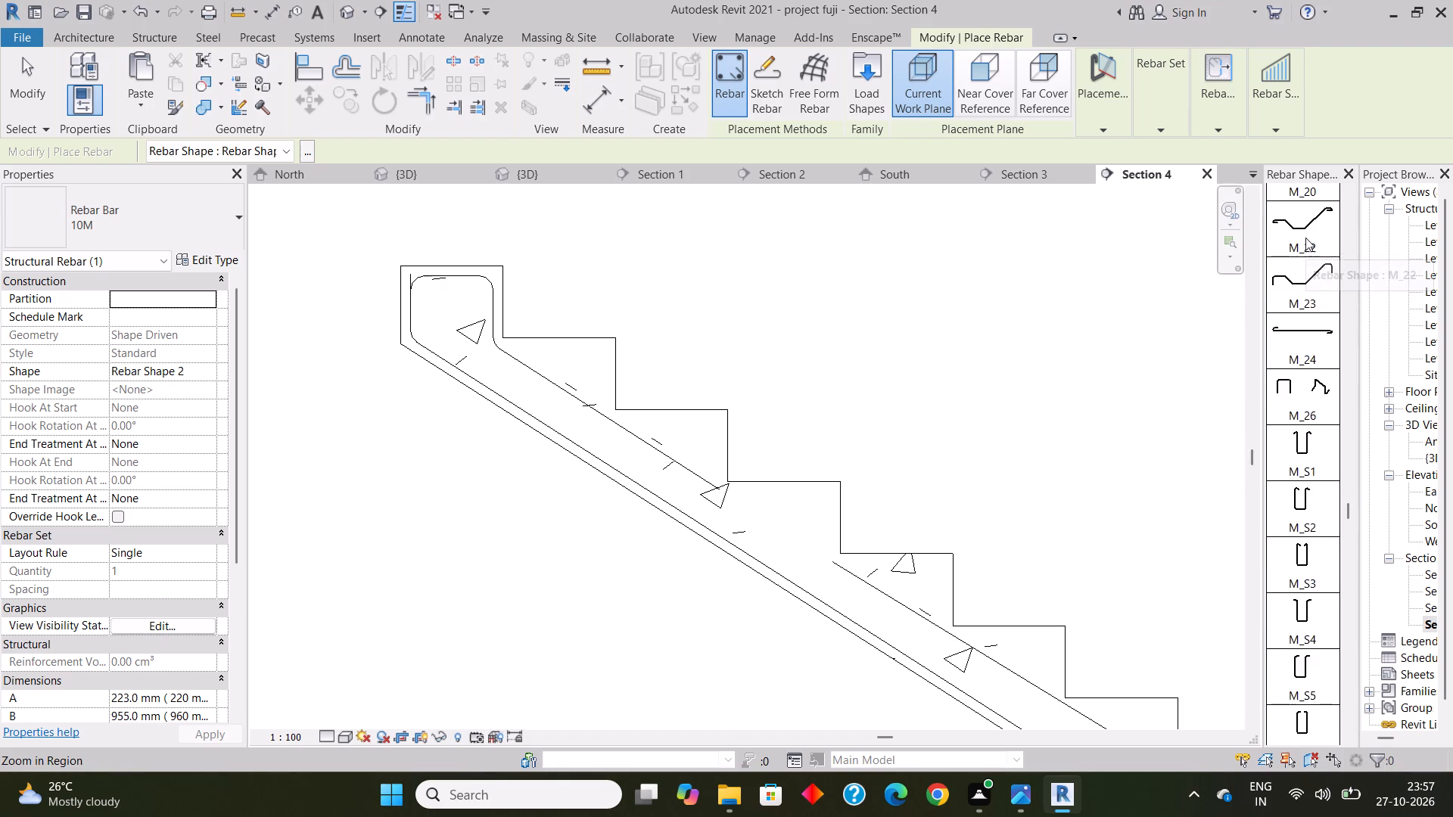
{"action": "scroll", "coordinate": [1305, 238], "scroll_direction": "up", "scroll_amount": 9}
{"action": "scroll", "coordinate": [1305, 231], "scroll_direction": "up", "scroll_amount": 14}
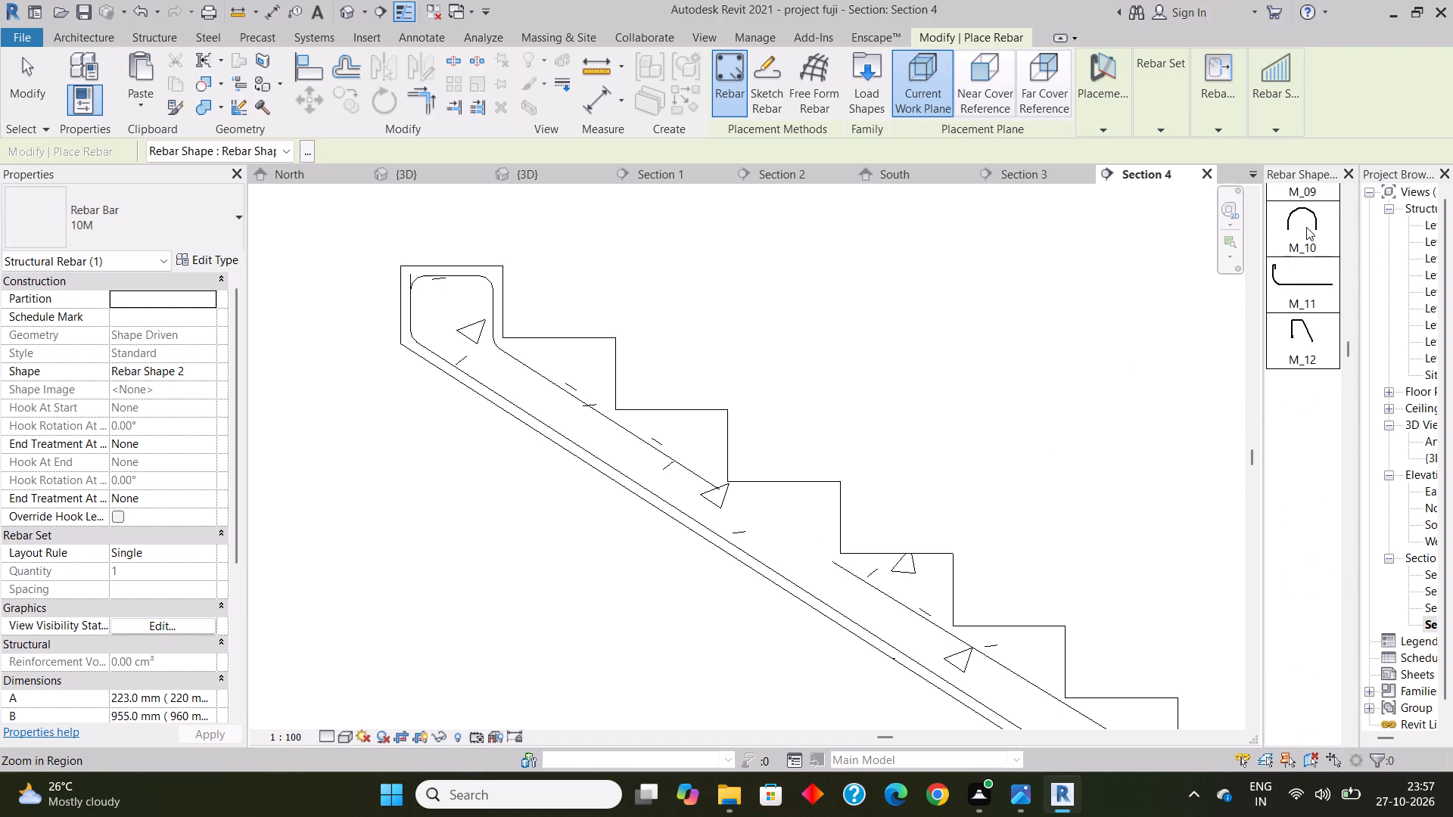
{"action": "scroll", "coordinate": [1306, 227], "scroll_direction": "up", "scroll_amount": 20}
{"action": "scroll", "coordinate": [1306, 227], "scroll_direction": "up", "scroll_amount": 3}
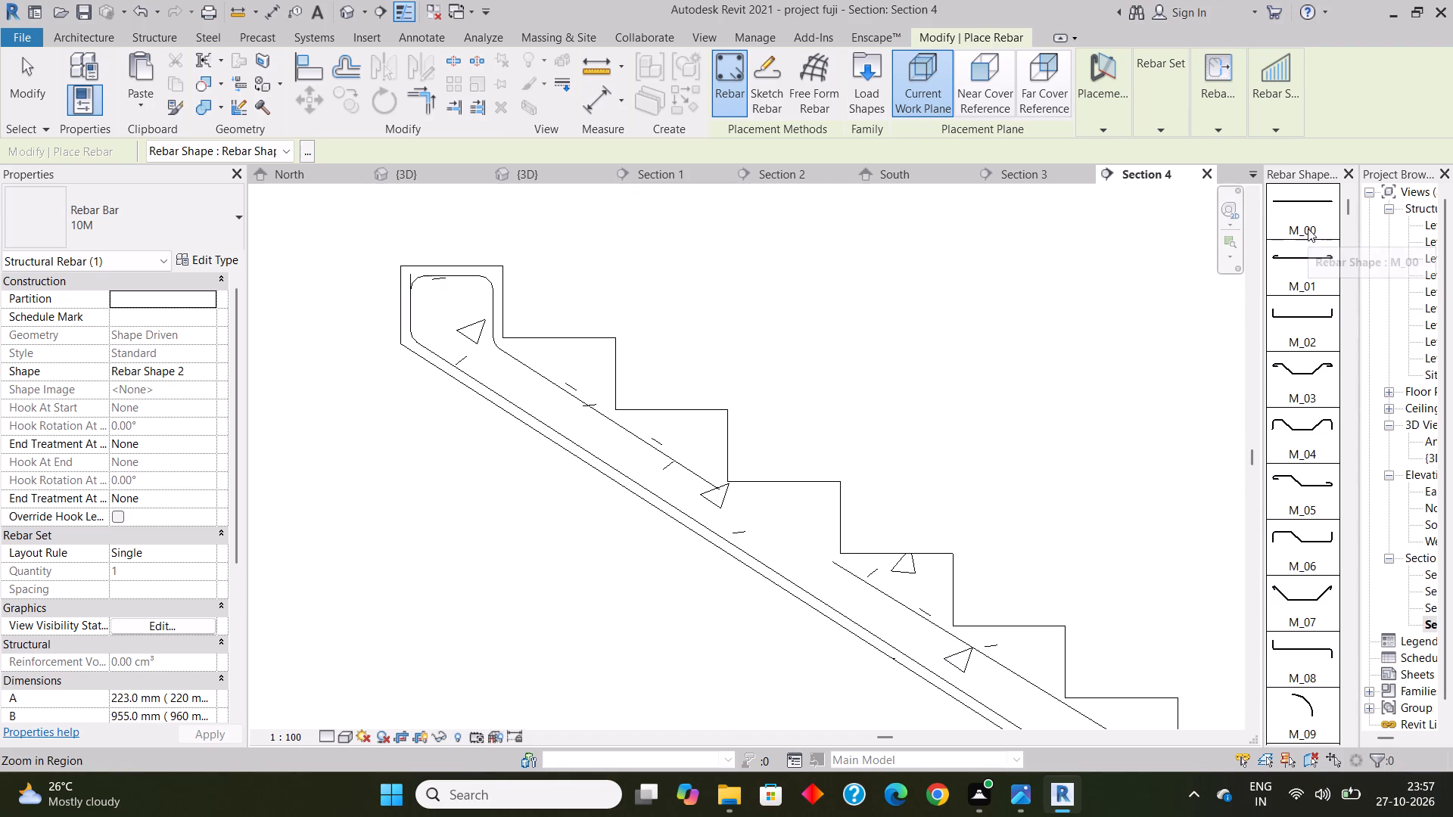
{"action": "left_click", "coordinate": [1308, 211]}
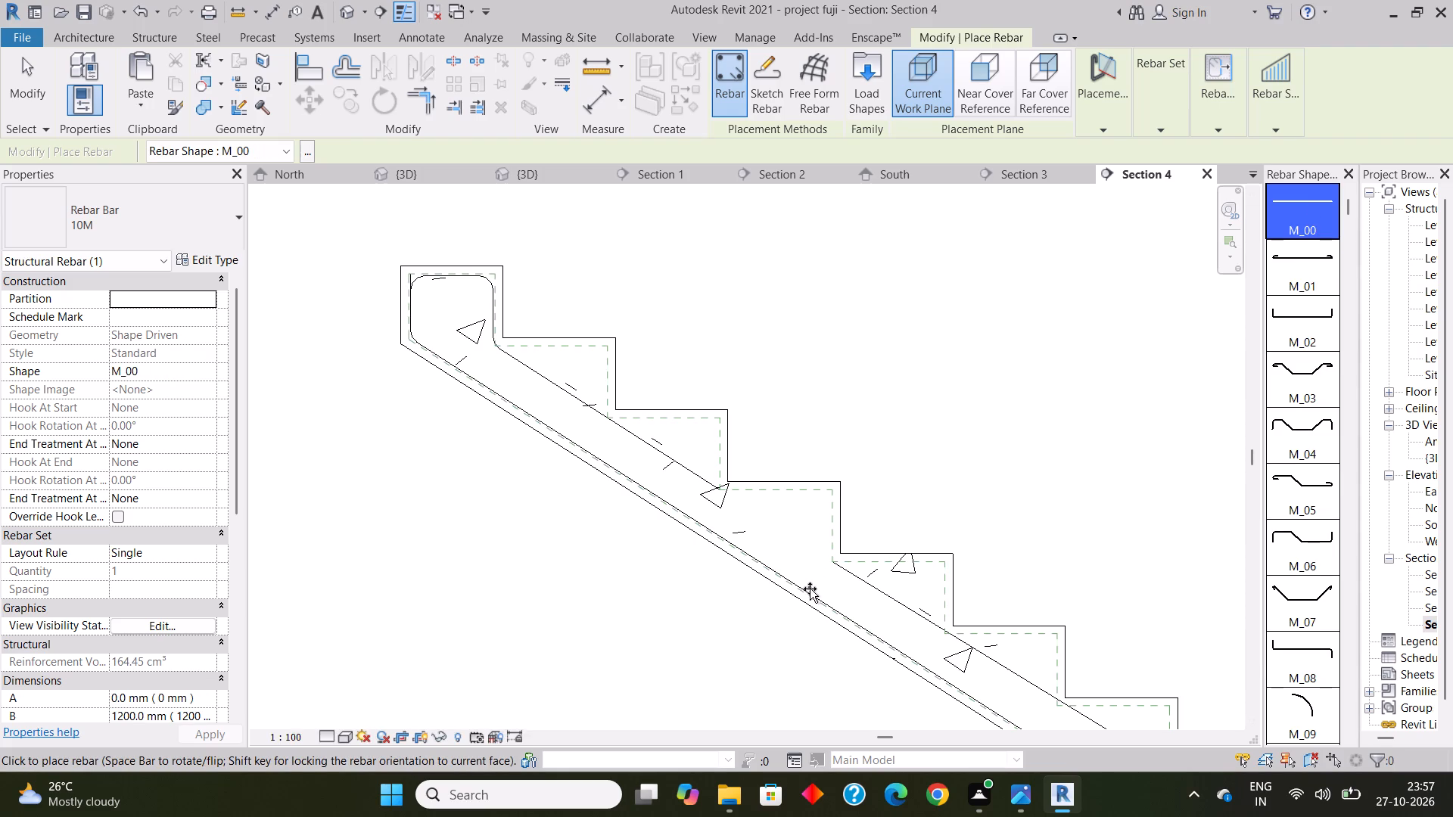
{"action": "left_click", "coordinate": [818, 598]}
{"action": "middle_click_drag", "start_coordinate": [848, 468], "coordinate": [781, 413]}
{"action": "key", "text": "Escape"}
{"action": "key", "text": "Escape"}
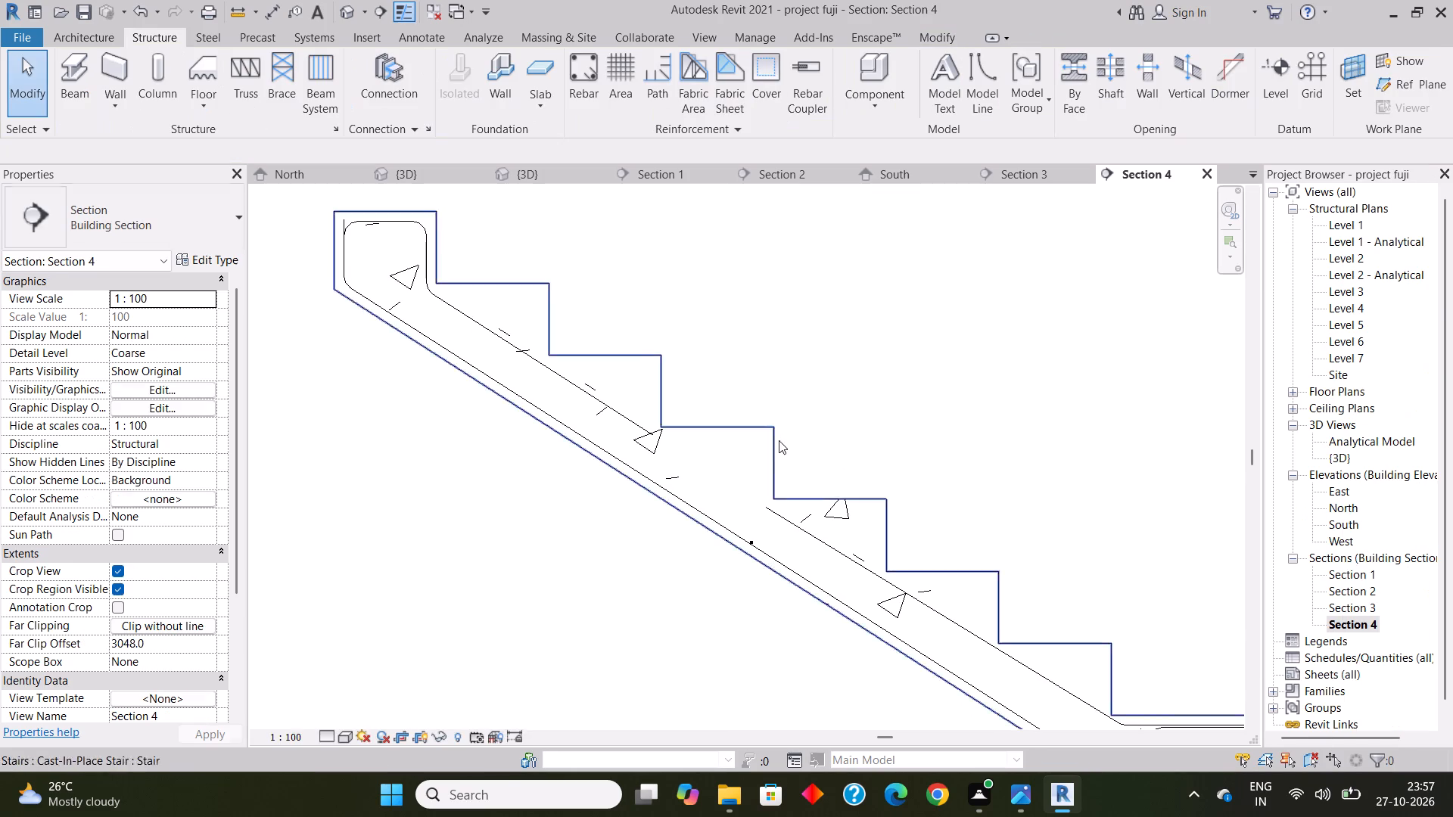
{"action": "key", "text": "Escape"}
Change the bar set bent around the upper flight's top end to the 16d bar type.
{"action": "left_click", "coordinate": [644, 427]}
{"action": "left_click", "coordinate": [202, 244]}
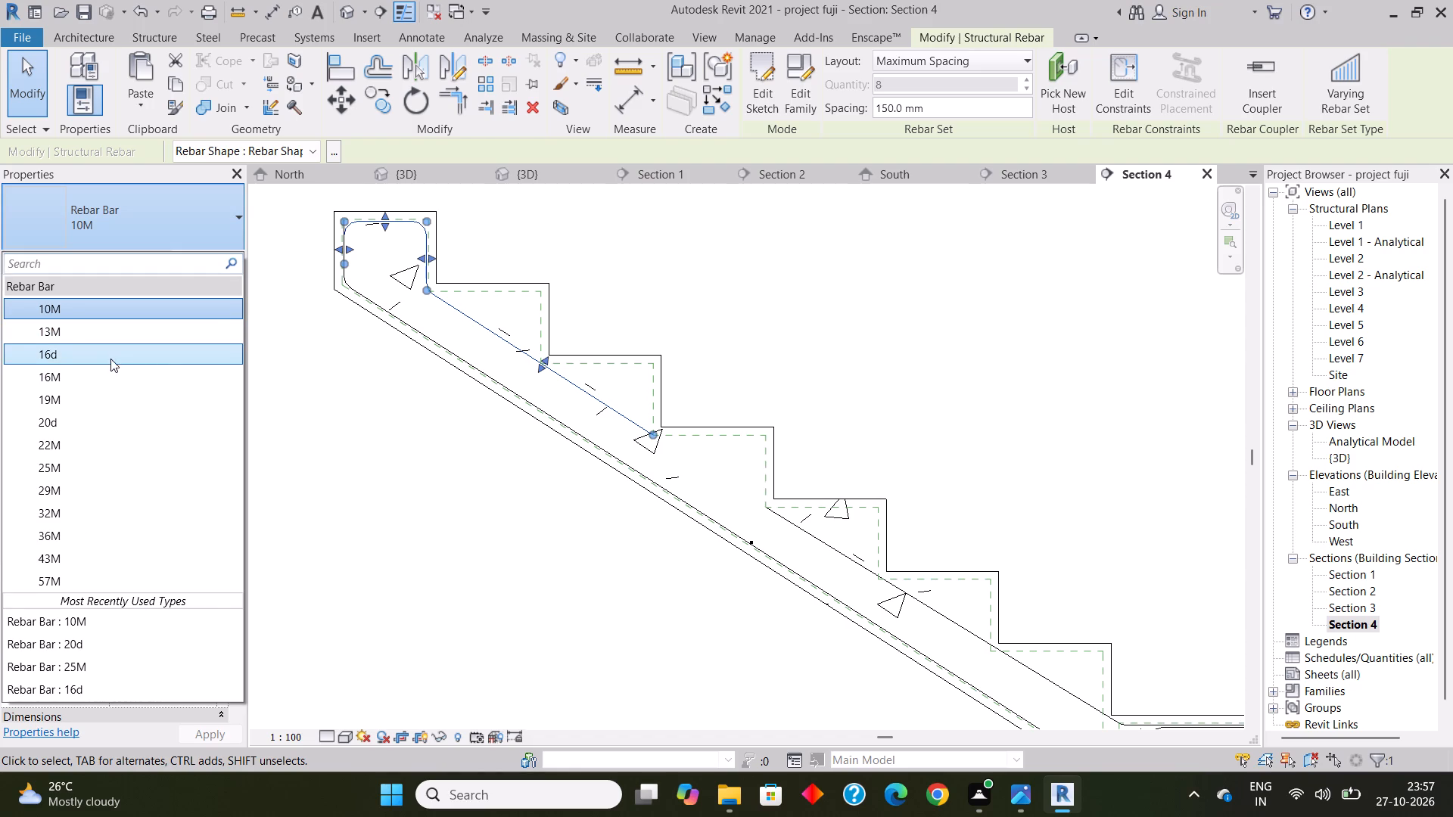
{"action": "left_click", "coordinate": [110, 357]}
{"action": "left_click", "coordinate": [546, 554]}
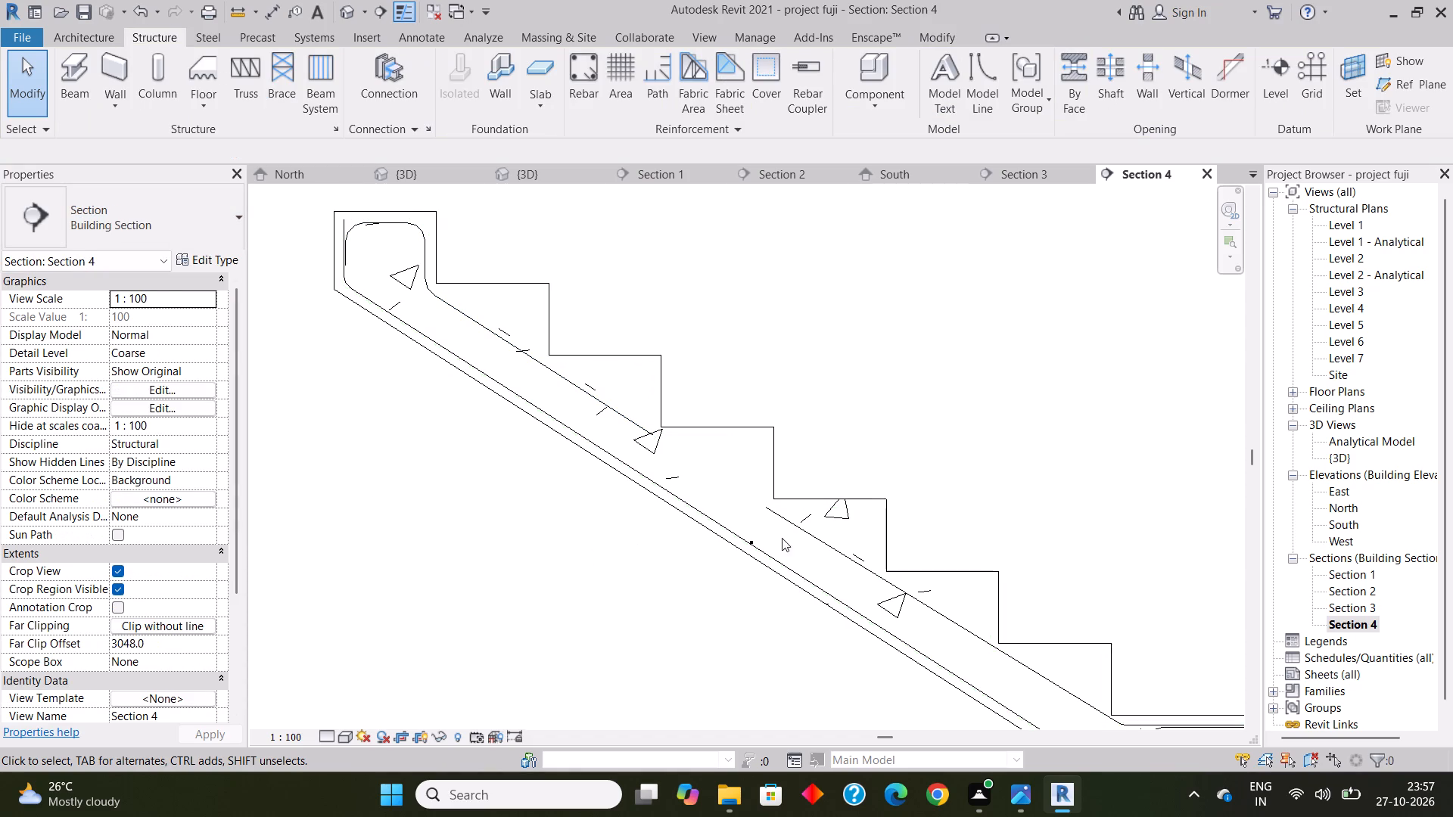
Change the bar set running from the landing's top cover up the upper flight to the 16d bar type.
{"action": "left_click", "coordinate": [797, 533]}
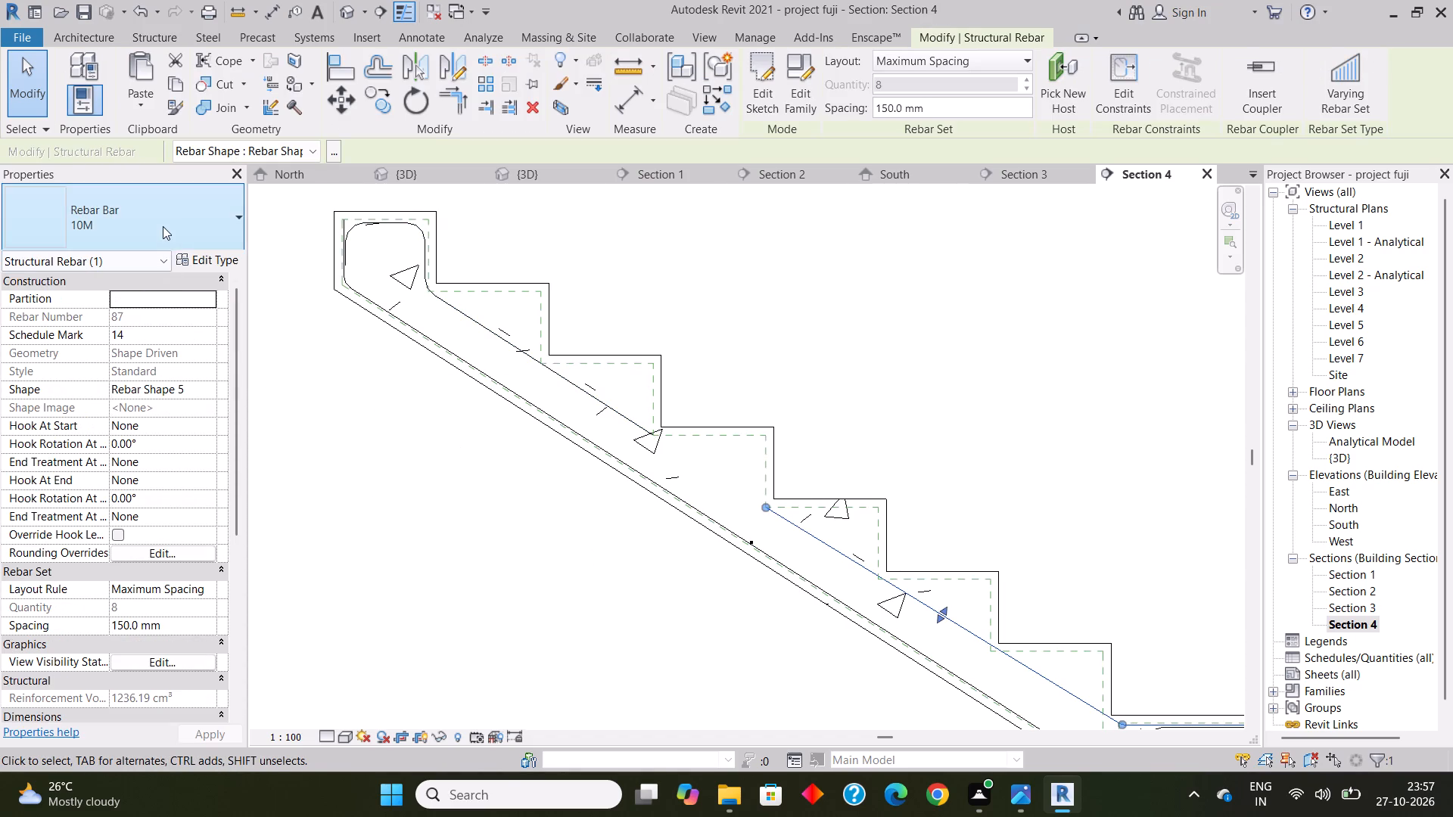
{"action": "left_click", "coordinate": [163, 218]}
{"action": "left_click", "coordinate": [98, 362]}
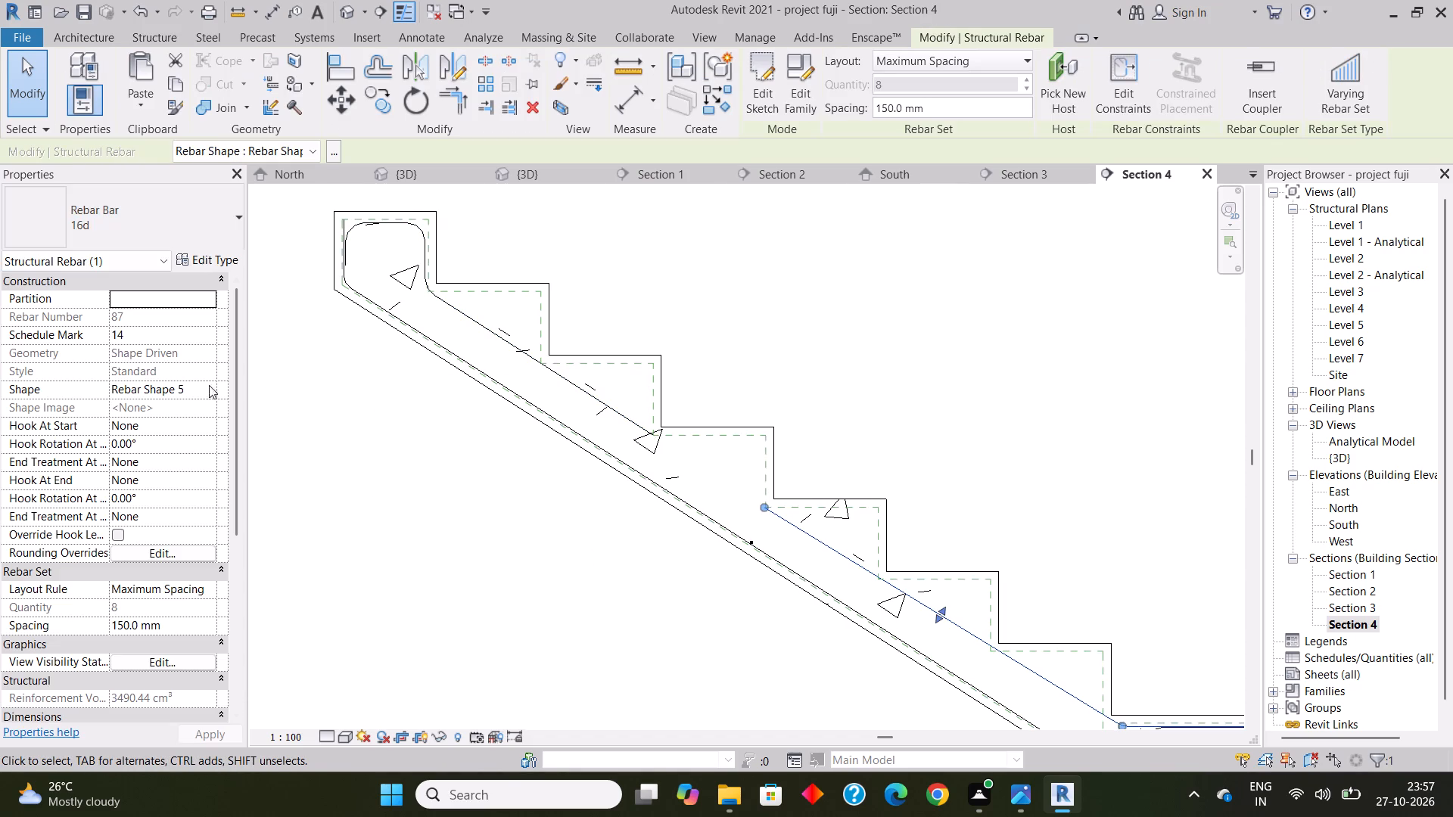
{"action": "left_click", "coordinate": [584, 555]}
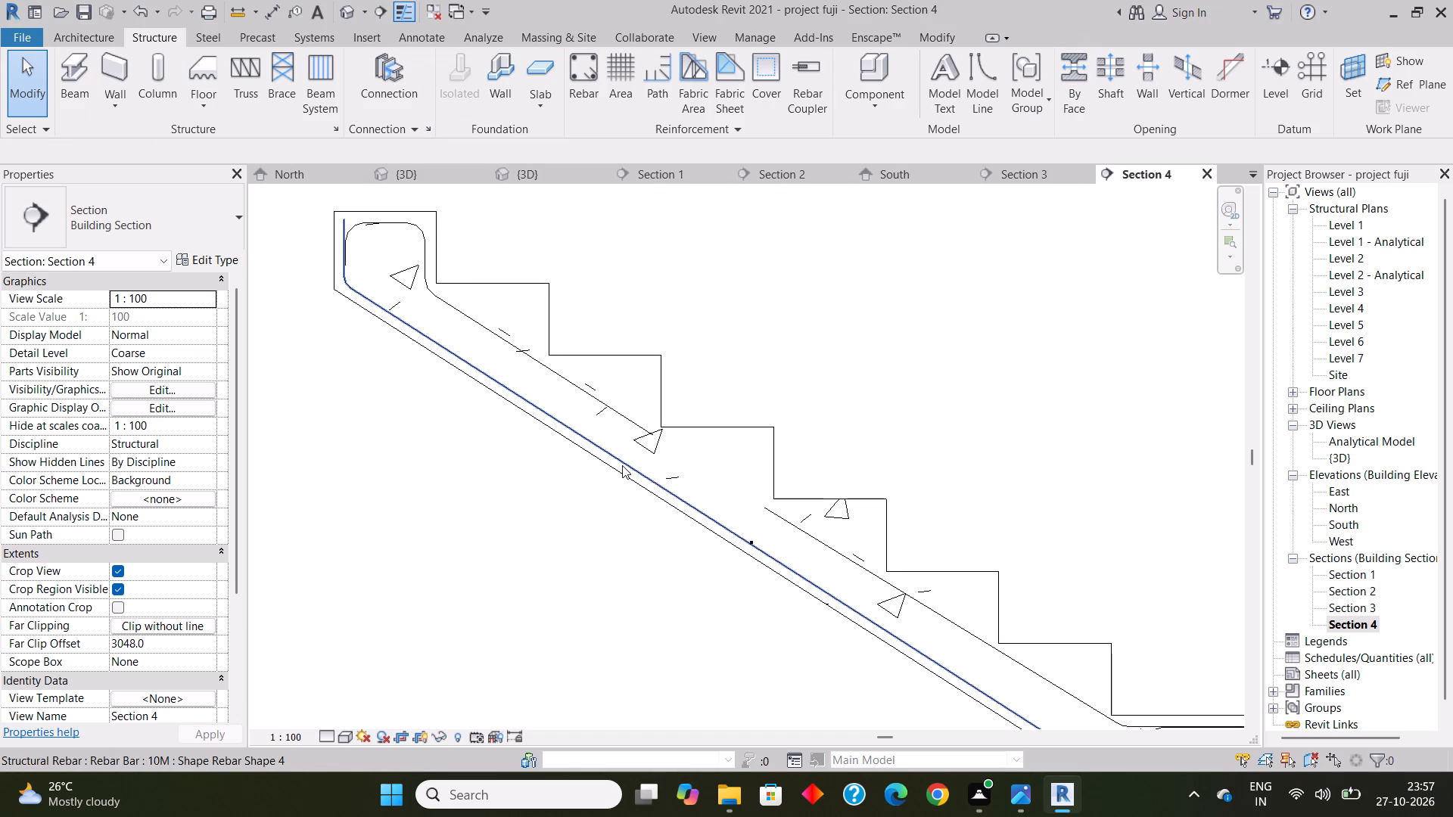
Change the longitudinal bar along the upper flight's underside to the 16M bar type.
{"action": "left_click", "coordinate": [623, 465]}
{"action": "left_click", "coordinate": [171, 225]}
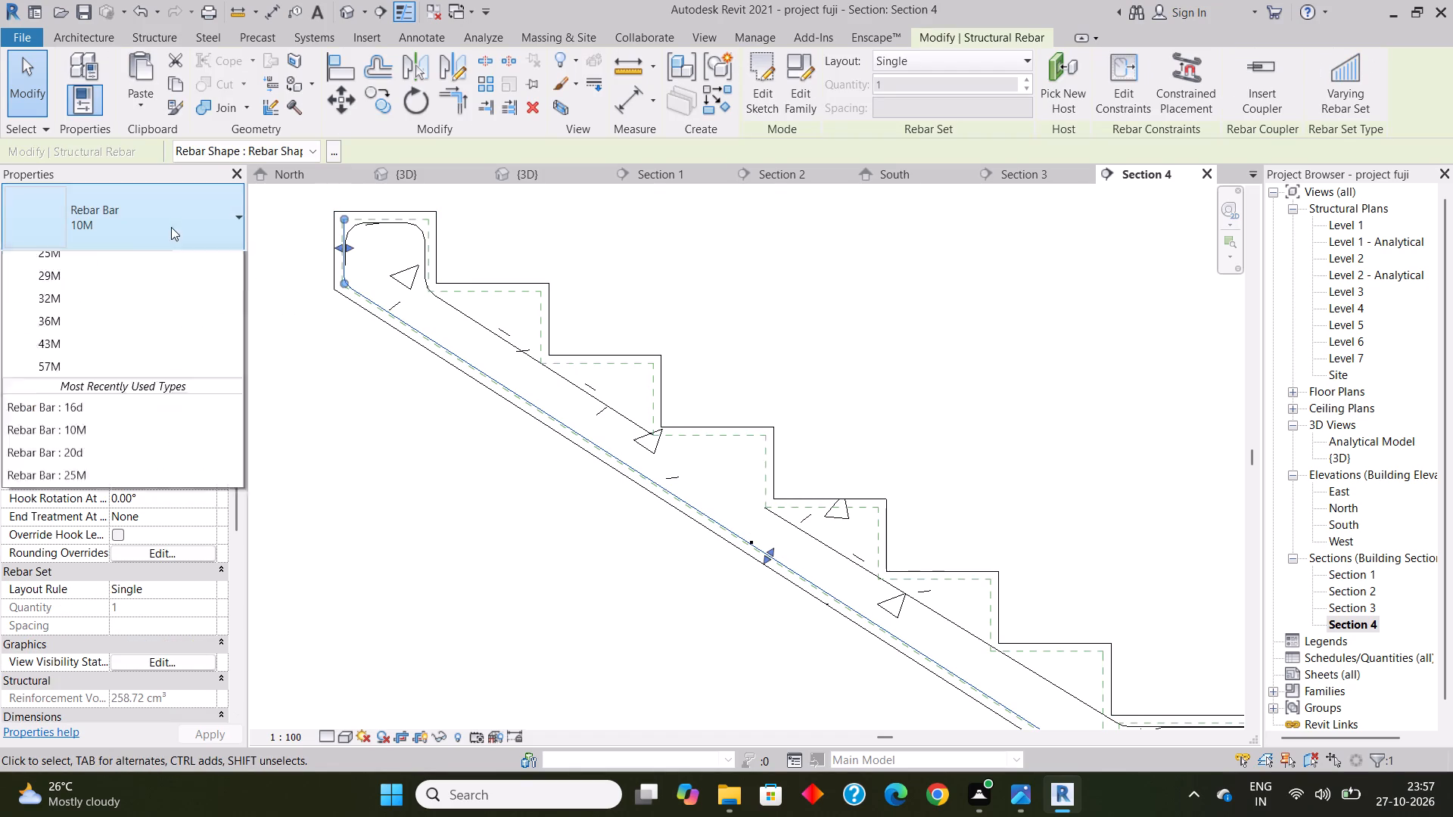
{"action": "left_click", "coordinate": [82, 380]}
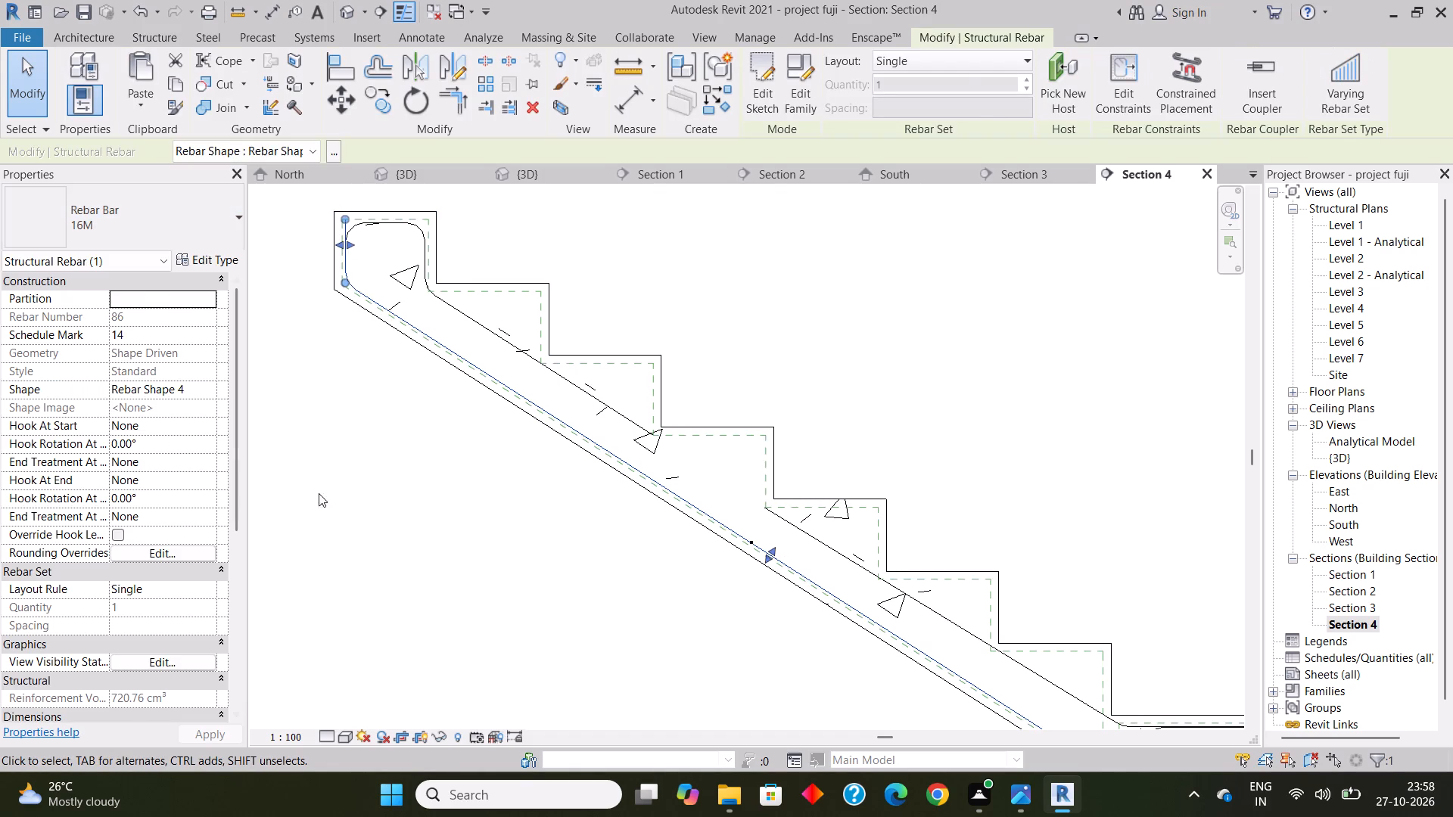
{"action": "left_click", "coordinate": [522, 537]}
Set the cross bar on the upper flight's bottom bar to a Maximum Spacing layout at 150 mm.
{"action": "scroll", "coordinate": [735, 552], "scroll_direction": "up", "scroll_amount": 3}
{"action": "left_click", "coordinate": [751, 536]}
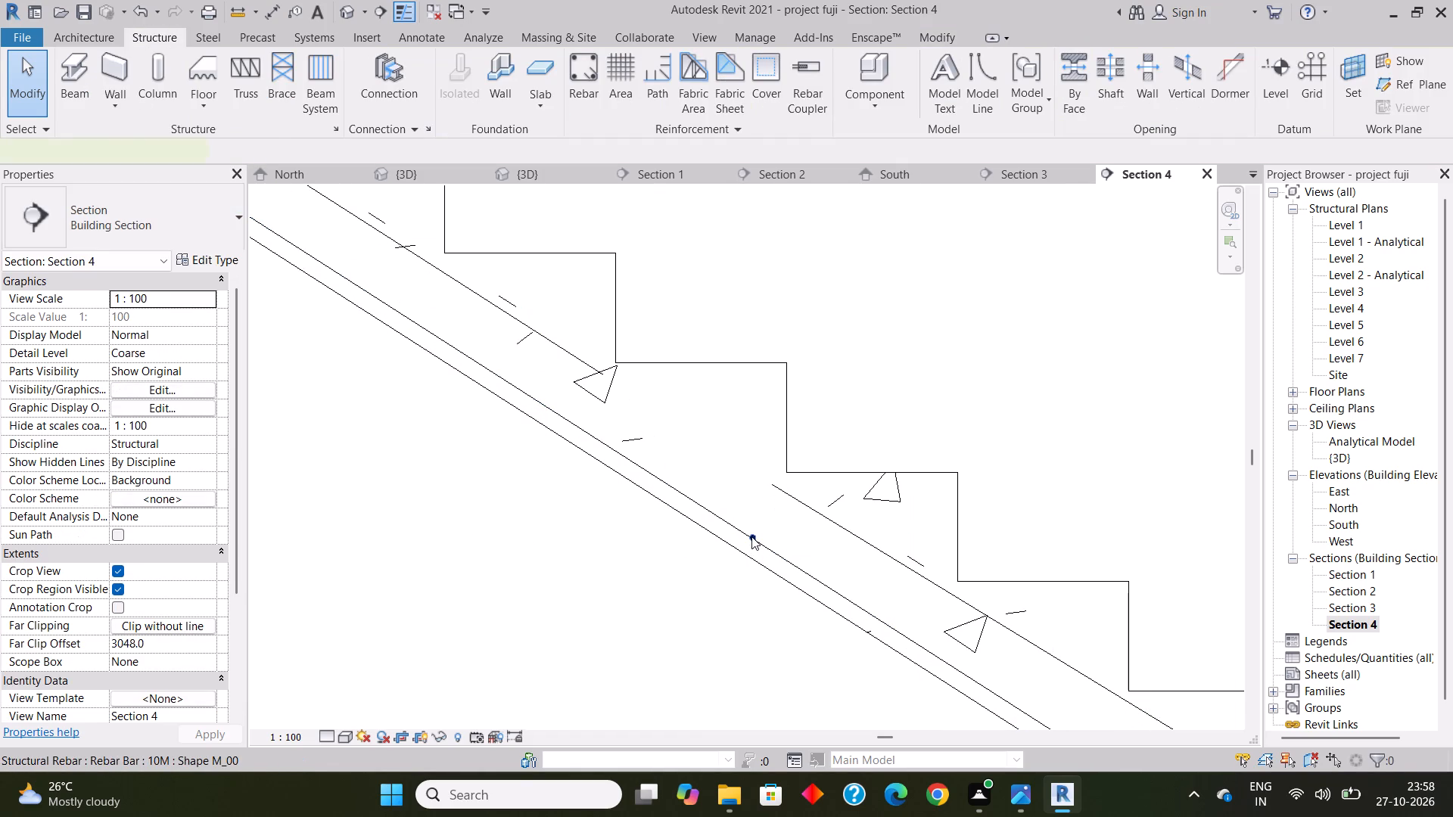
{"action": "left_click", "coordinate": [926, 57]}
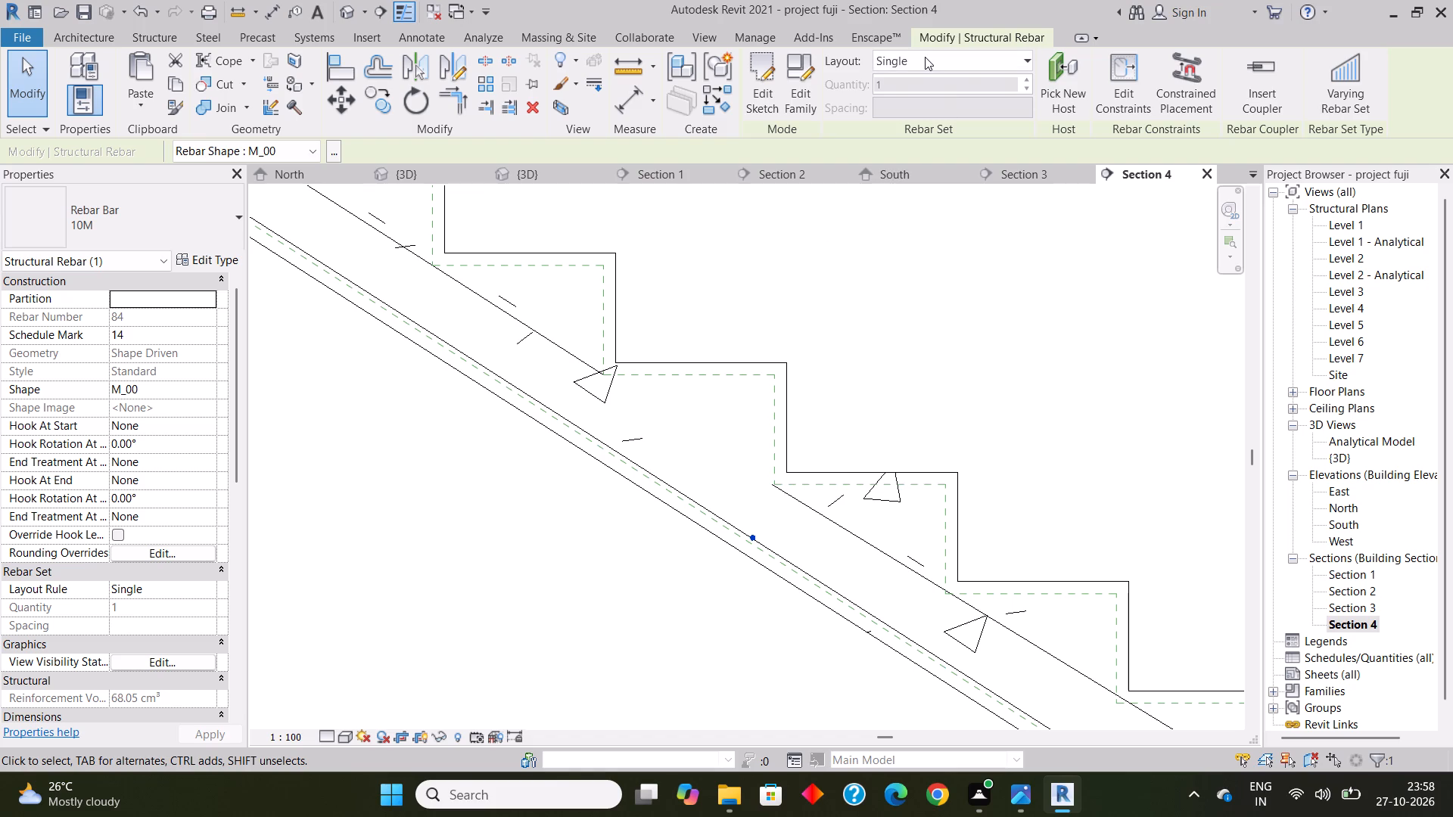
{"action": "left_click", "coordinate": [938, 126]}
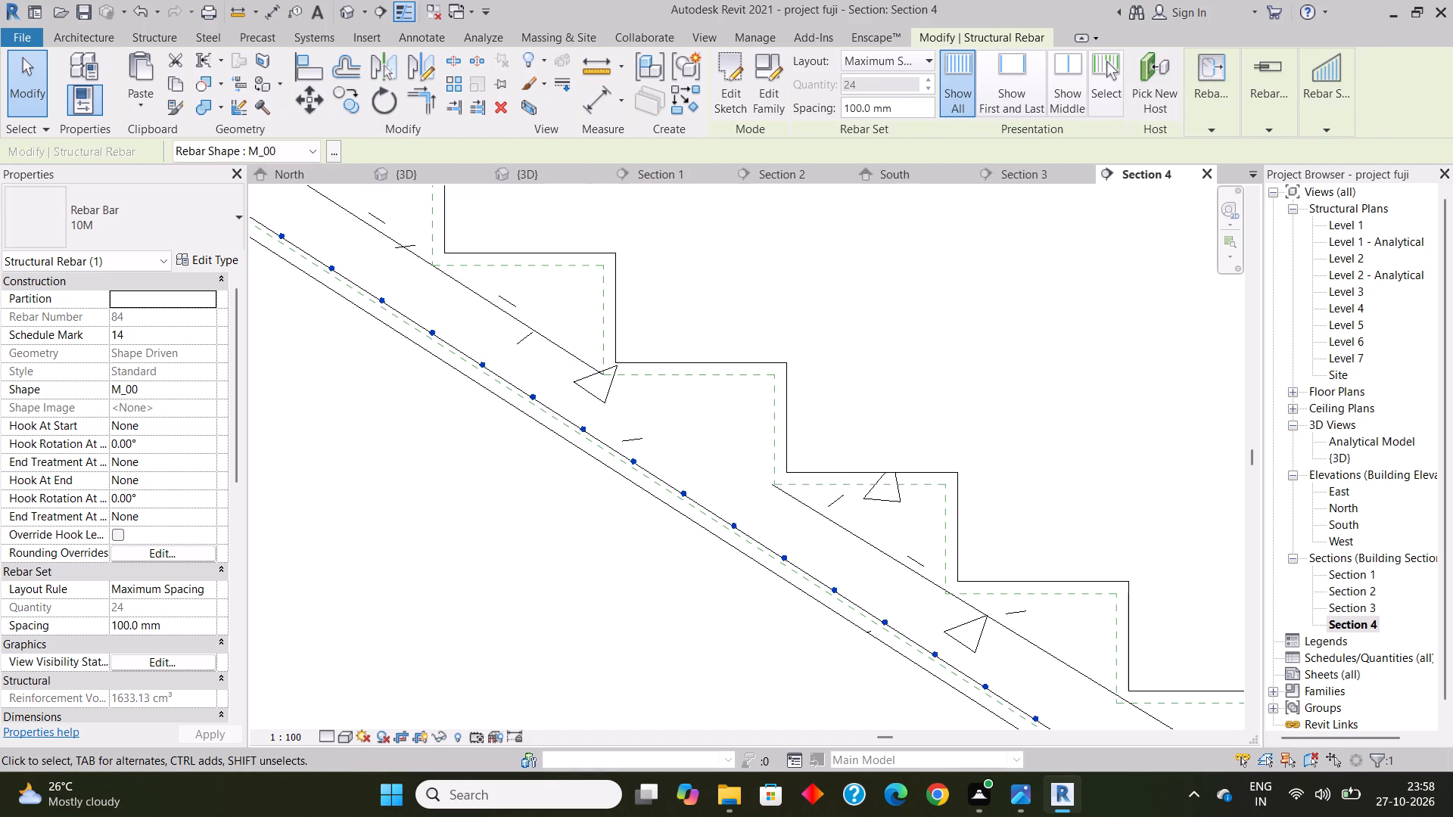
{"action": "left_click_drag", "start_coordinate": [909, 104], "coordinate": [779, 106]}
{"action": "type", "text": "150mm"}
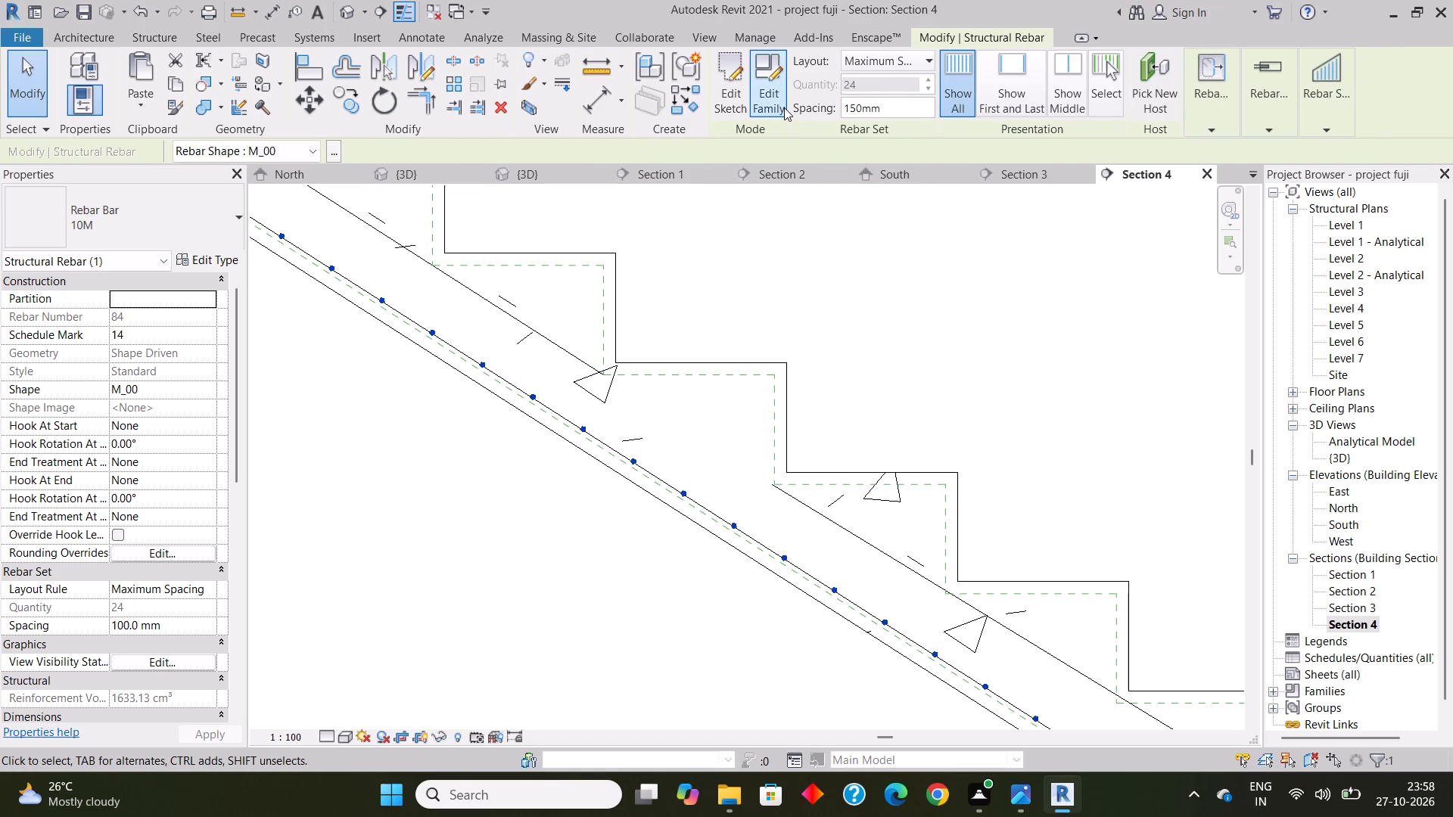
{"action": "key", "text": "Return"}
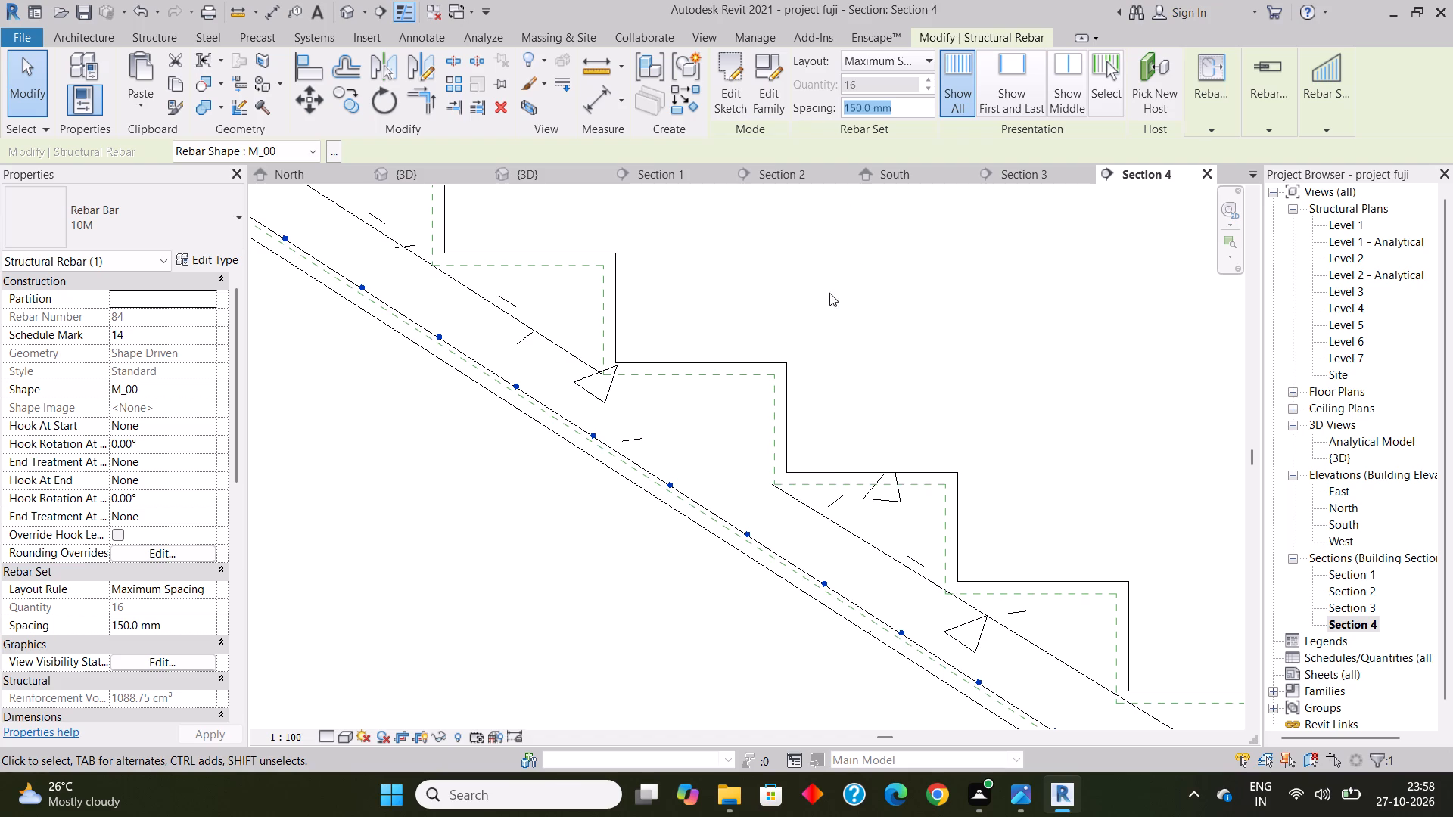
Change the bar set running from the lower flight's top side up around the landing's top to the 16d bar type.
{"action": "scroll", "coordinate": [615, 393], "scroll_direction": "down", "scroll_amount": 3}
{"action": "scroll", "coordinate": [544, 430], "scroll_direction": "down", "scroll_amount": 6}
{"action": "scroll", "coordinate": [873, 620], "scroll_direction": "up", "scroll_amount": 2}
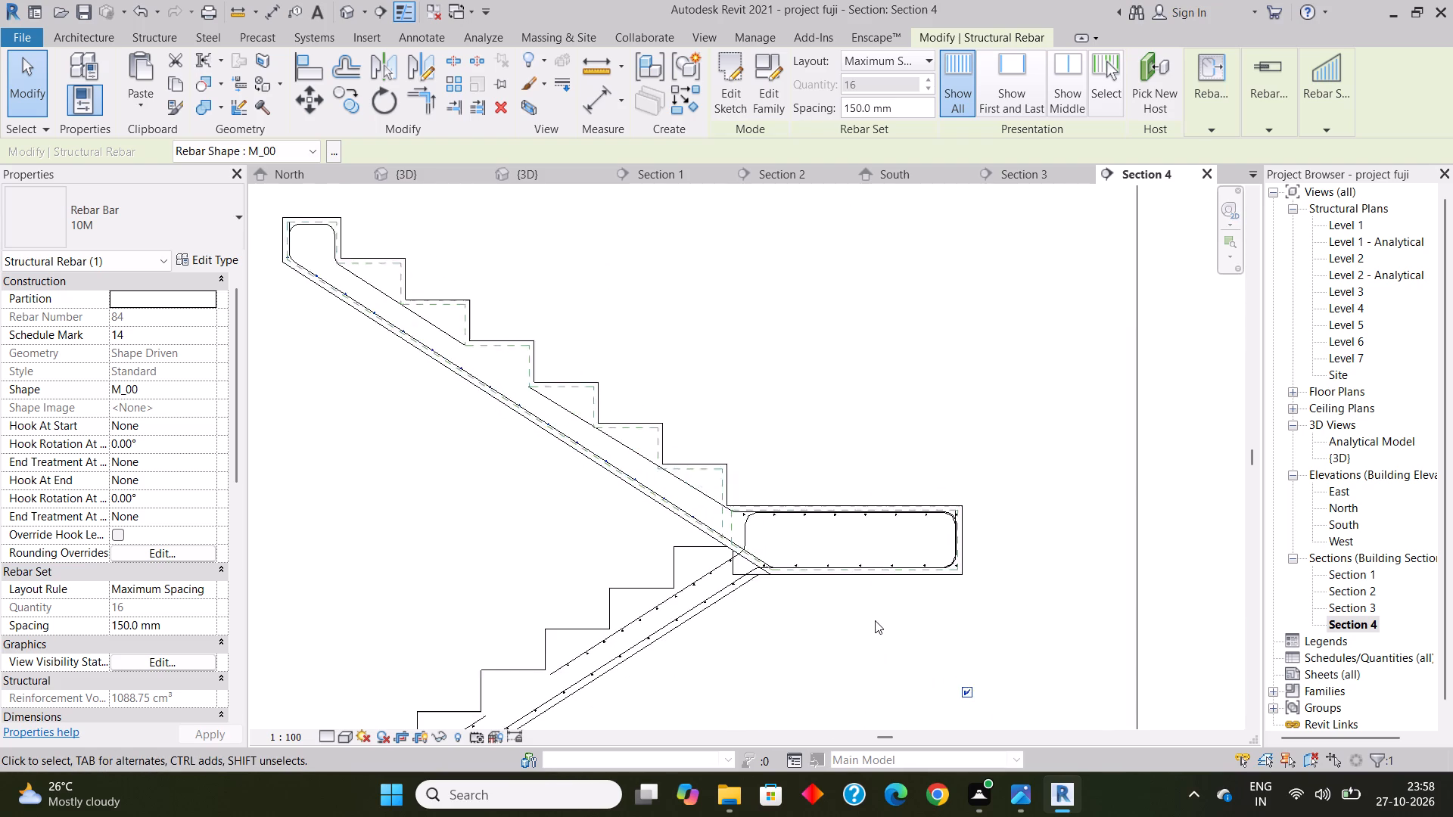
{"action": "scroll", "coordinate": [875, 620], "scroll_direction": "up", "scroll_amount": 3}
{"action": "left_click", "coordinate": [869, 625]}
{"action": "scroll", "coordinate": [673, 476], "scroll_direction": "up", "scroll_amount": 3}
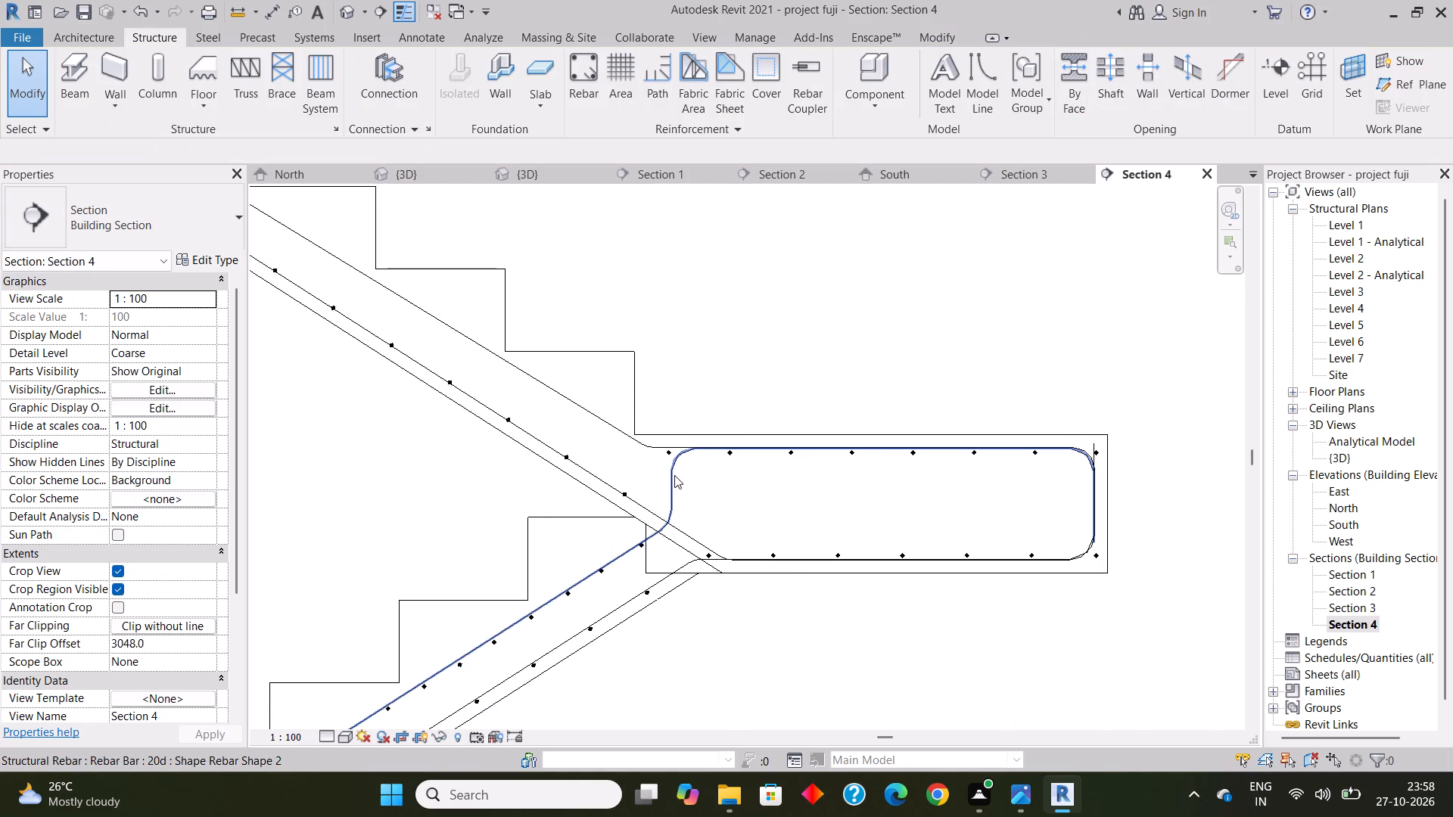
{"action": "left_click", "coordinate": [674, 475]}
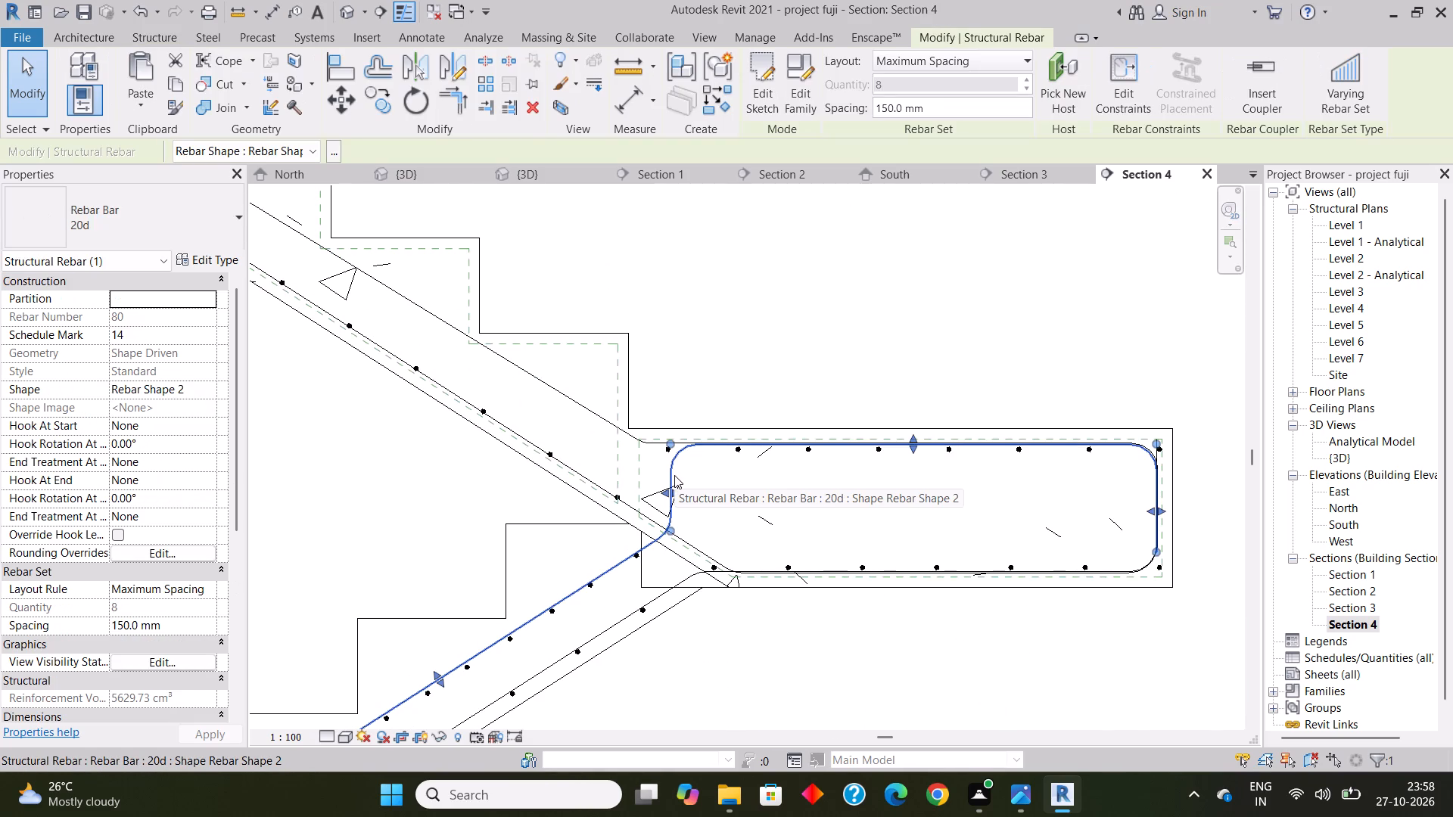
{"action": "left_click", "coordinate": [135, 231]}
{"action": "left_click", "coordinate": [86, 356]}
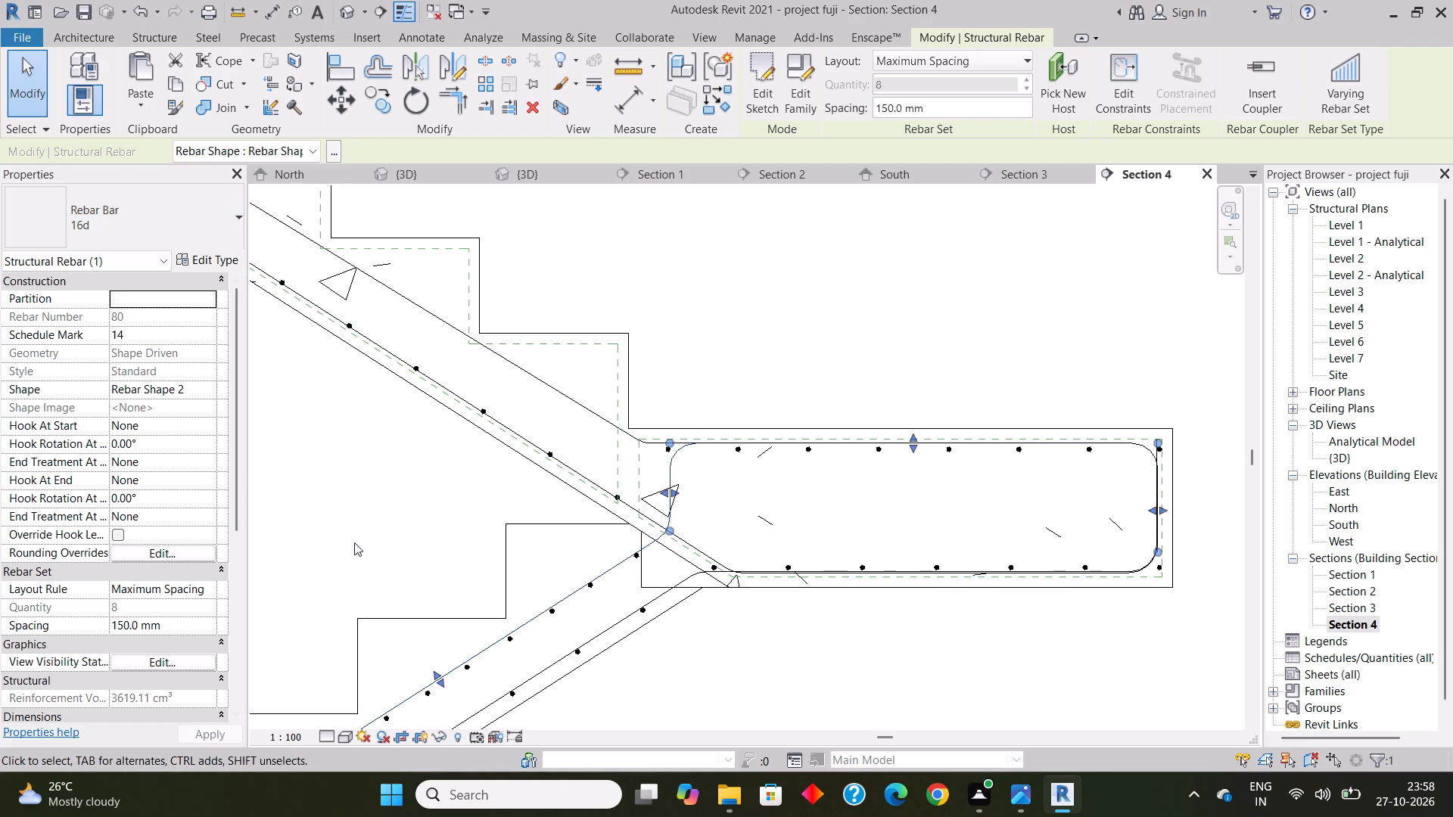
{"action": "left_click", "coordinate": [800, 680]}
Change the bar set along the lower flight's underside and the landing's bottom to the 16d bar type.
{"action": "left_click", "coordinate": [660, 601]}
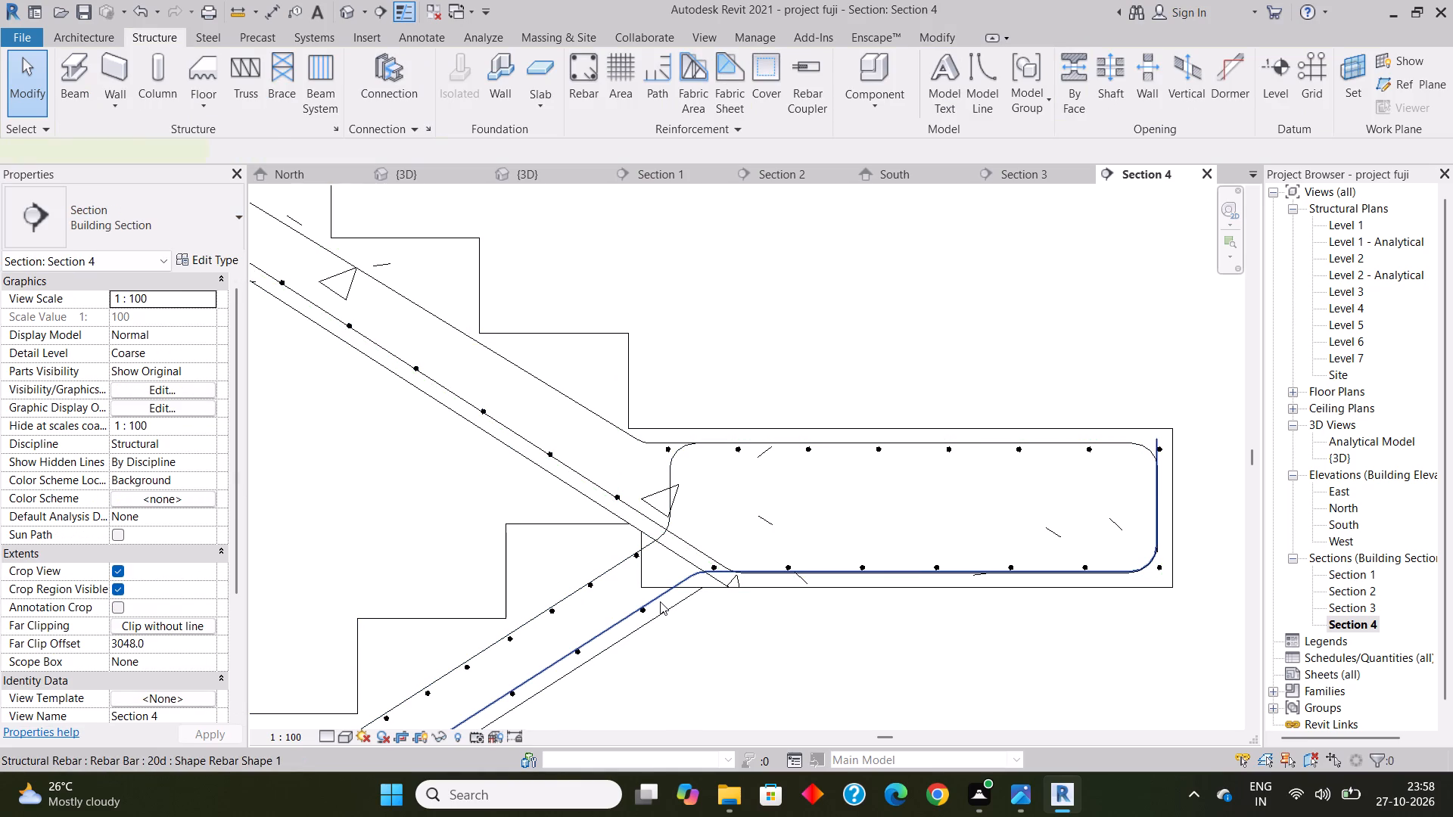
{"action": "left_click", "coordinate": [148, 228]}
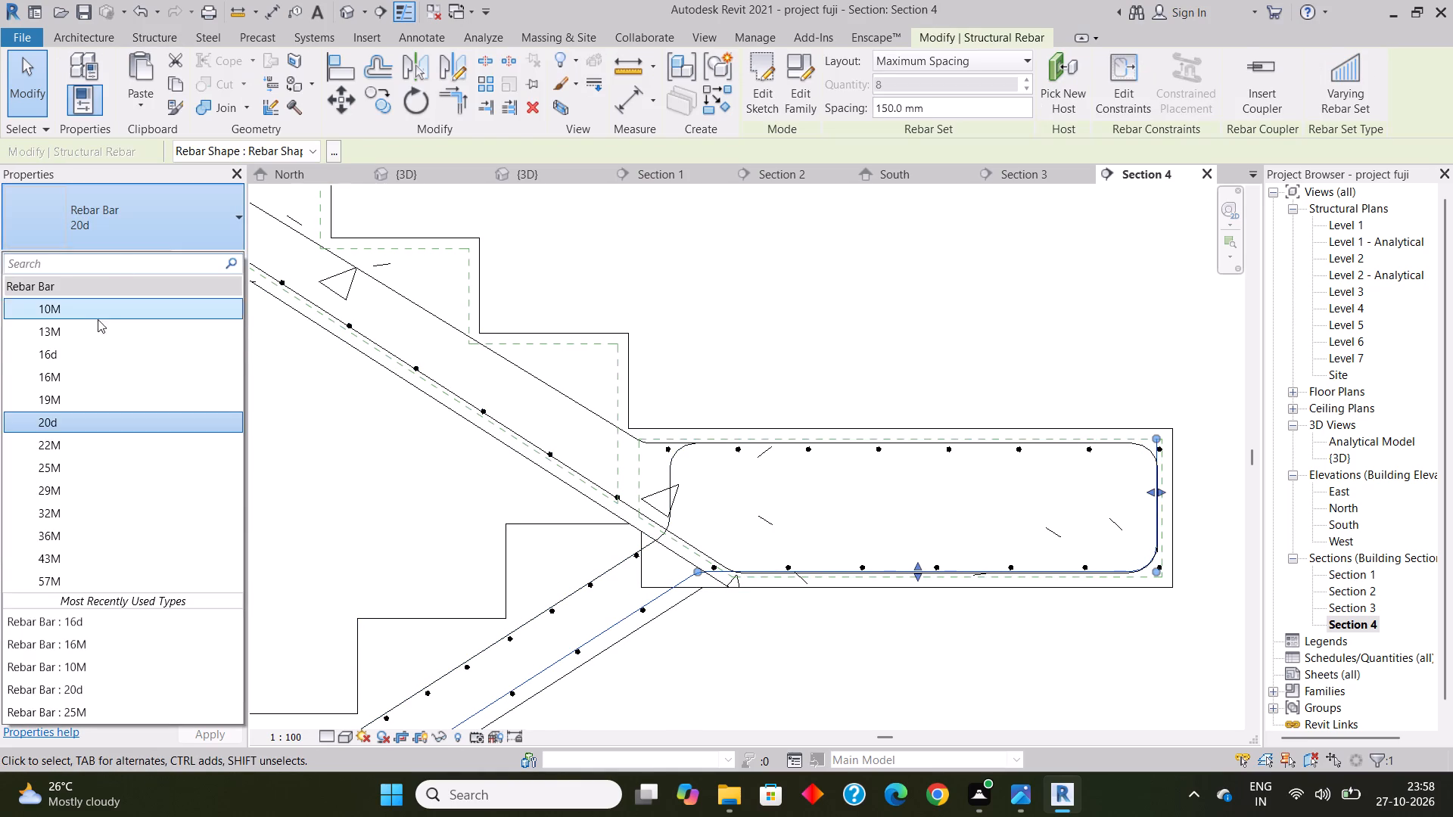
{"action": "left_click", "coordinate": [92, 351]}
{"action": "left_click", "coordinate": [702, 681]}
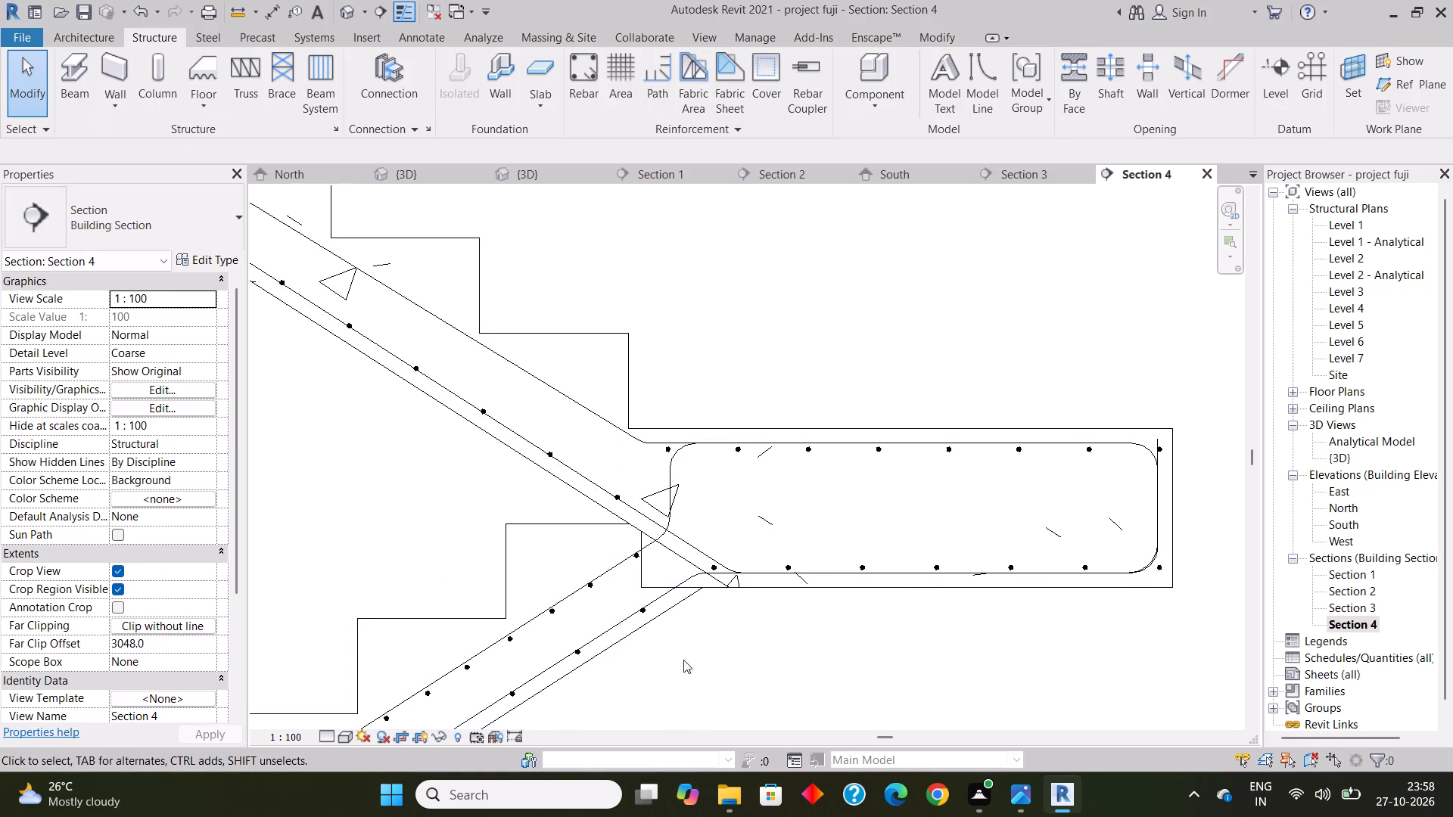
Change the top bar set at the lower flight's bottom end to the 16d bar type.
{"action": "scroll", "coordinate": [764, 632], "scroll_direction": "down", "scroll_amount": 2}
{"action": "middle_click_drag", "start_coordinate": [766, 632], "coordinate": [968, 286]}
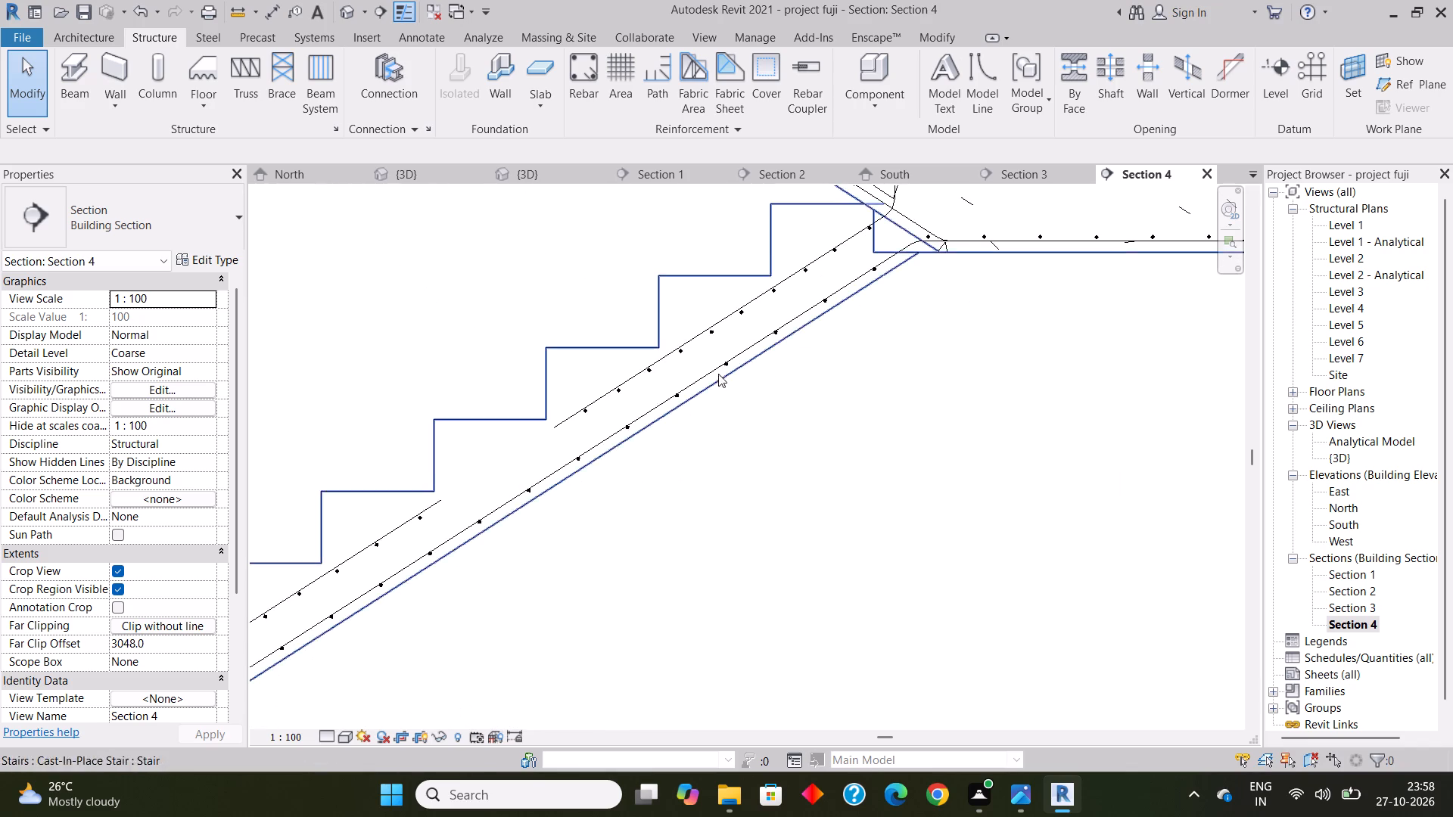
{"action": "middle_click_drag", "start_coordinate": [494, 541], "coordinate": [770, 531]}
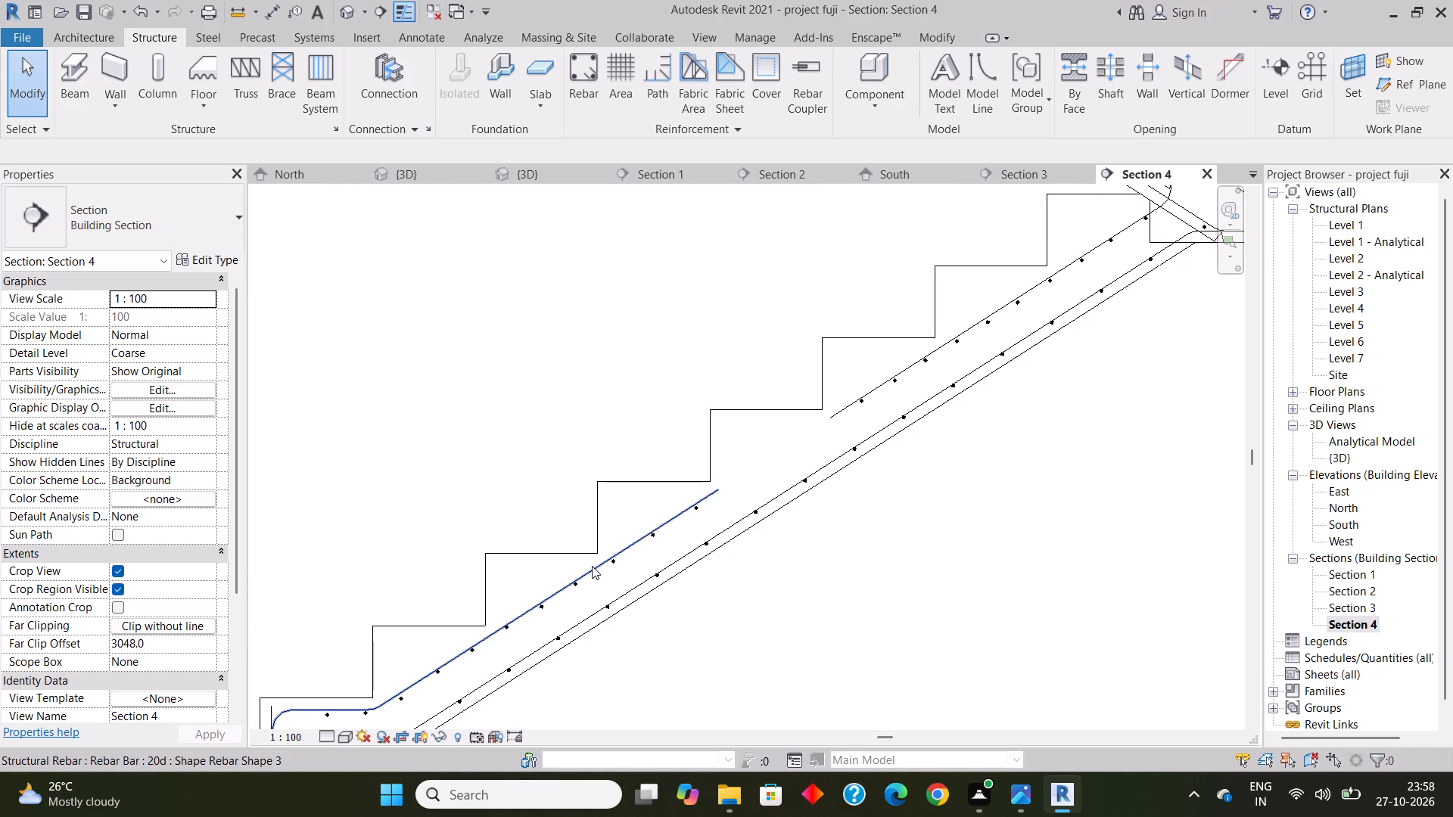
{"action": "left_click", "coordinate": [593, 566]}
{"action": "left_click", "coordinate": [133, 219]}
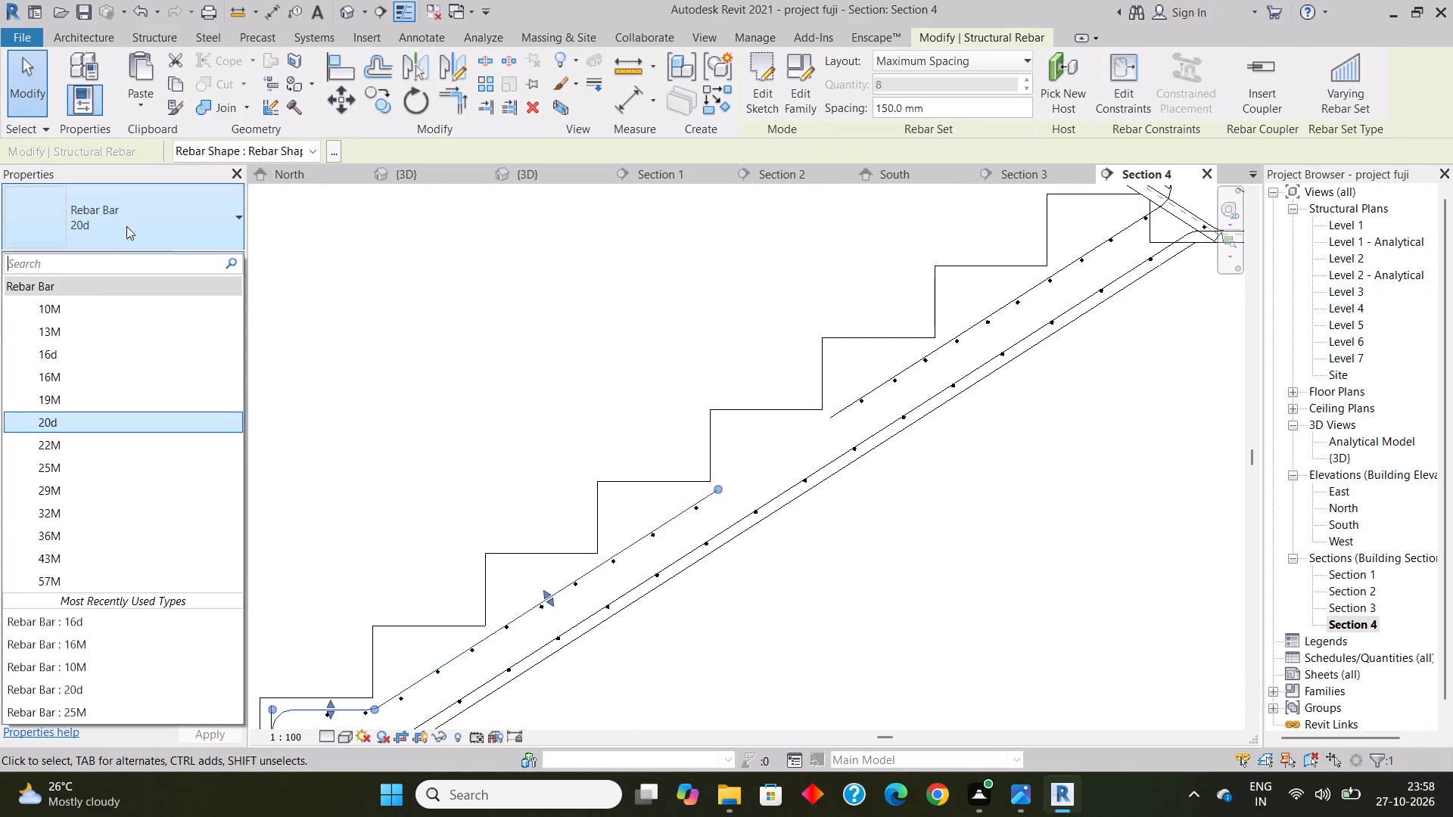
{"action": "left_click", "coordinate": [82, 353]}
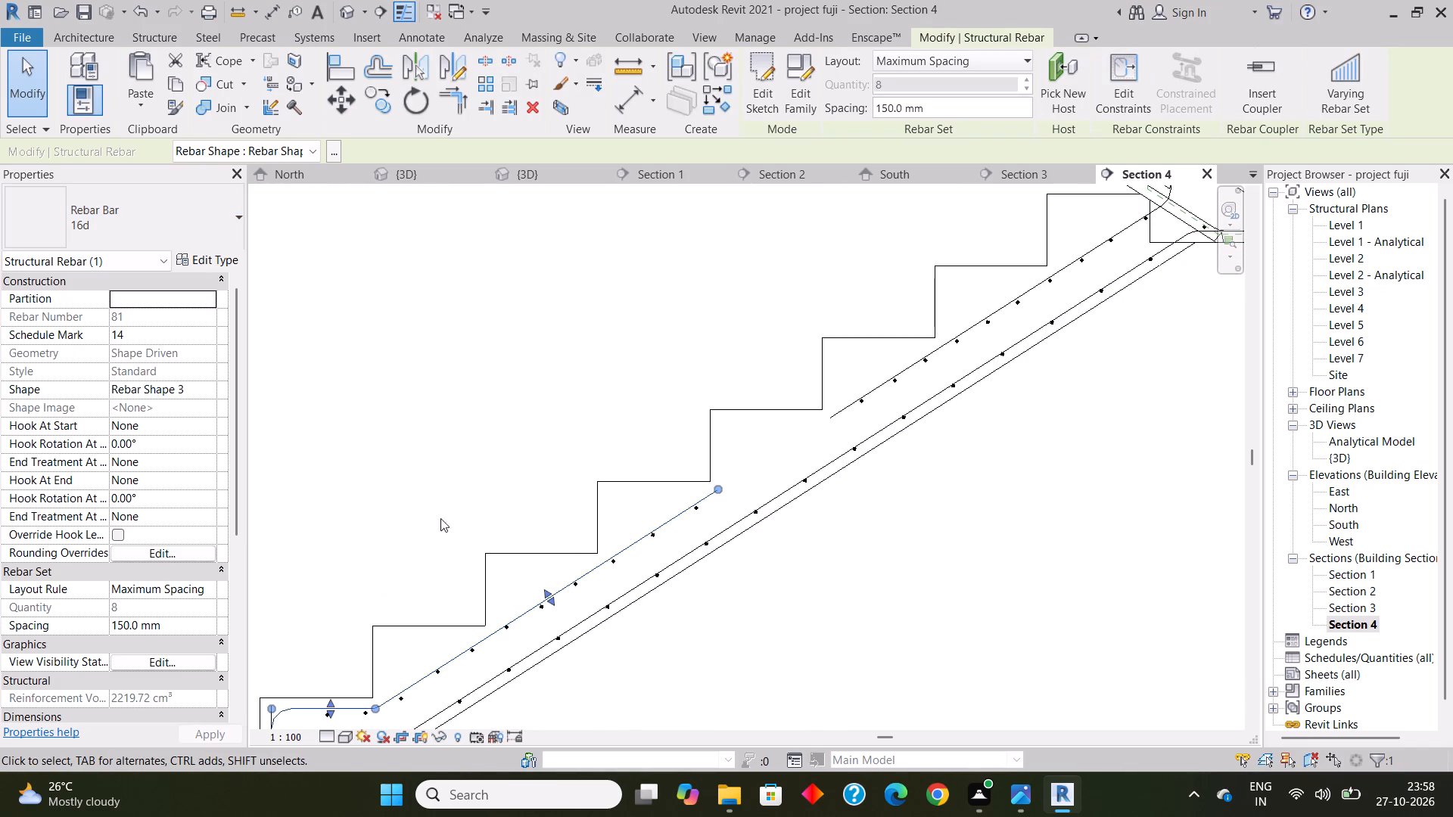
{"action": "scroll", "coordinate": [458, 511], "scroll_direction": "down", "scroll_amount": 3}
{"action": "middle_click_drag", "start_coordinate": [458, 511], "coordinate": [429, 477]}
{"action": "left_click", "coordinate": [543, 577]}
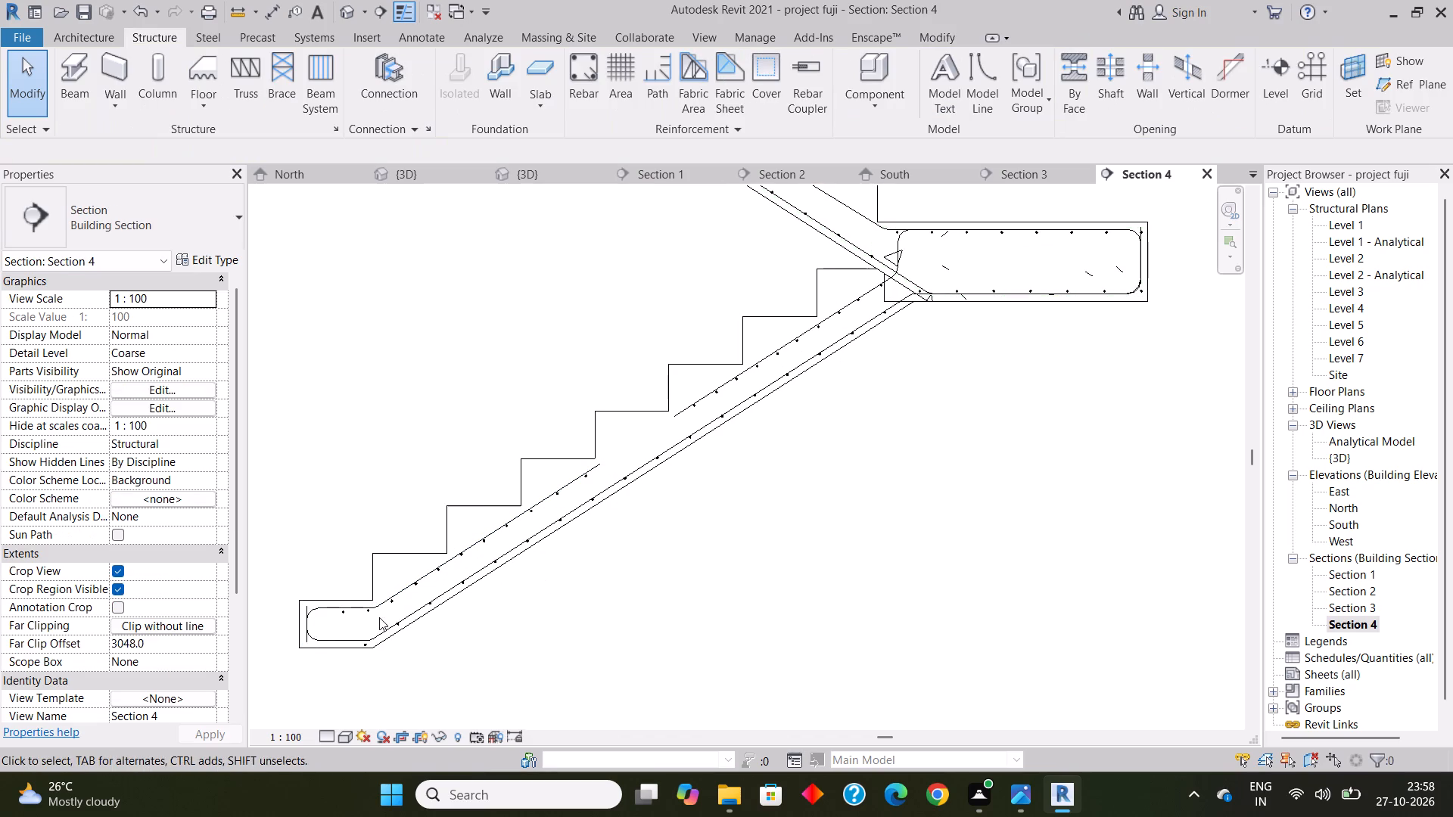
Select the bar set along the lower flight's underside to check its bar type.
{"action": "left_click", "coordinate": [342, 638]}
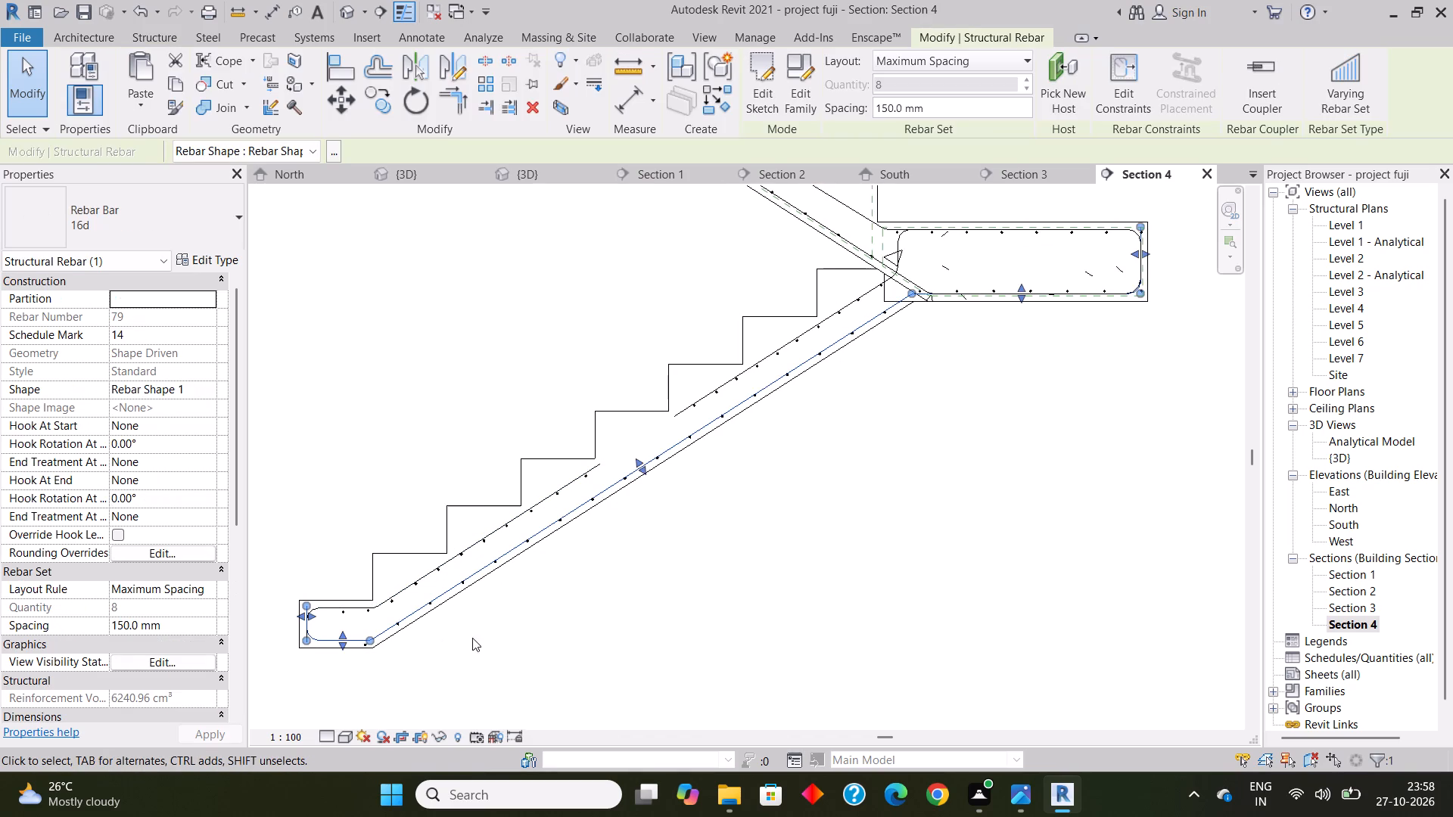
Select the top bar set at the upper flight's upper end to check its bar type.
{"action": "left_click", "coordinate": [608, 641]}
{"action": "scroll", "coordinate": [542, 569], "scroll_direction": "down", "scroll_amount": 3}
{"action": "scroll", "coordinate": [558, 457], "scroll_direction": "down", "scroll_amount": 2}
{"action": "scroll", "coordinate": [522, 369], "scroll_direction": "down", "scroll_amount": 1}
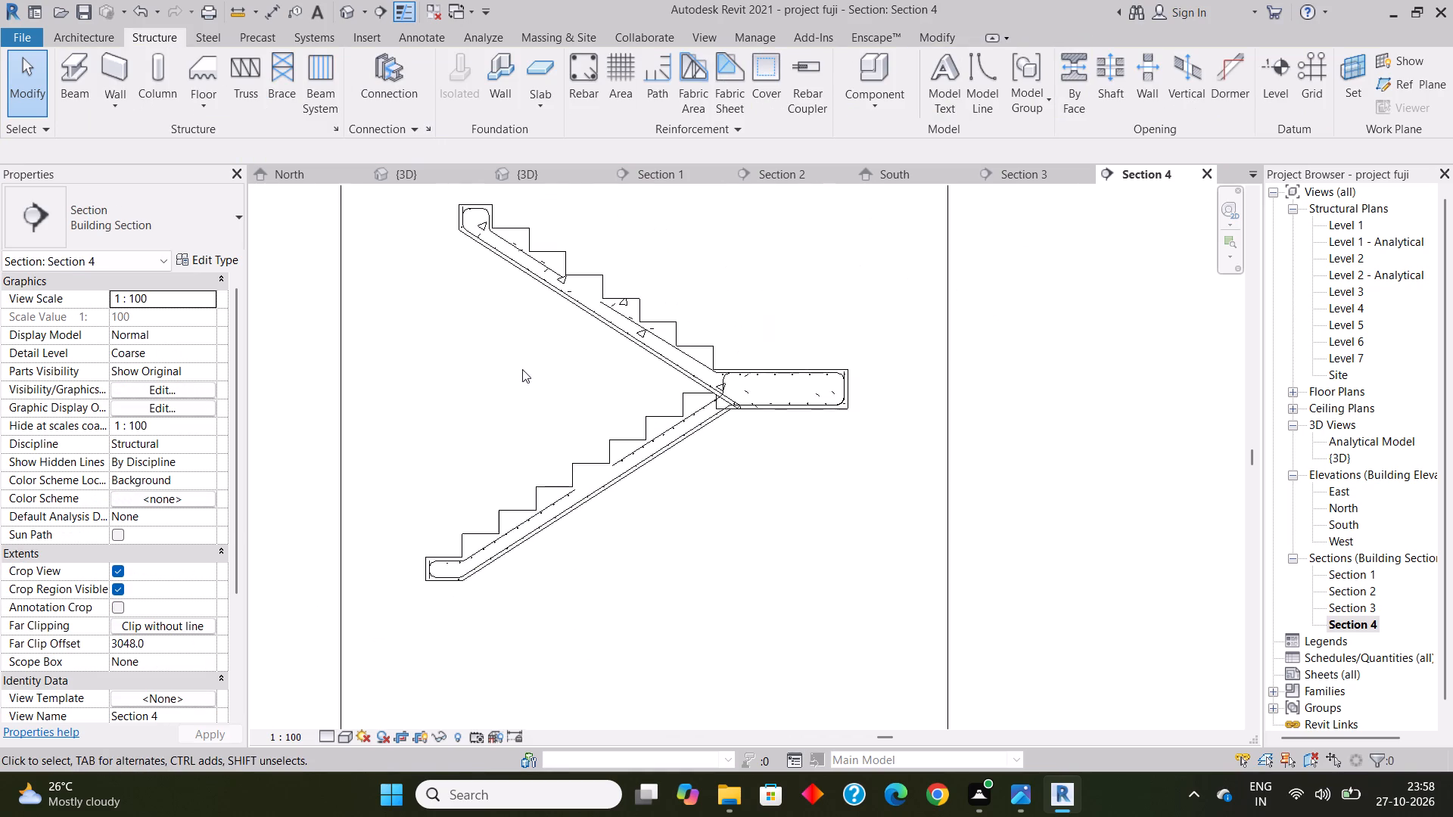
{"action": "middle_click_drag", "start_coordinate": [522, 369], "coordinate": [529, 471]}
{"action": "scroll", "coordinate": [539, 356], "scroll_direction": "up", "scroll_amount": 3}
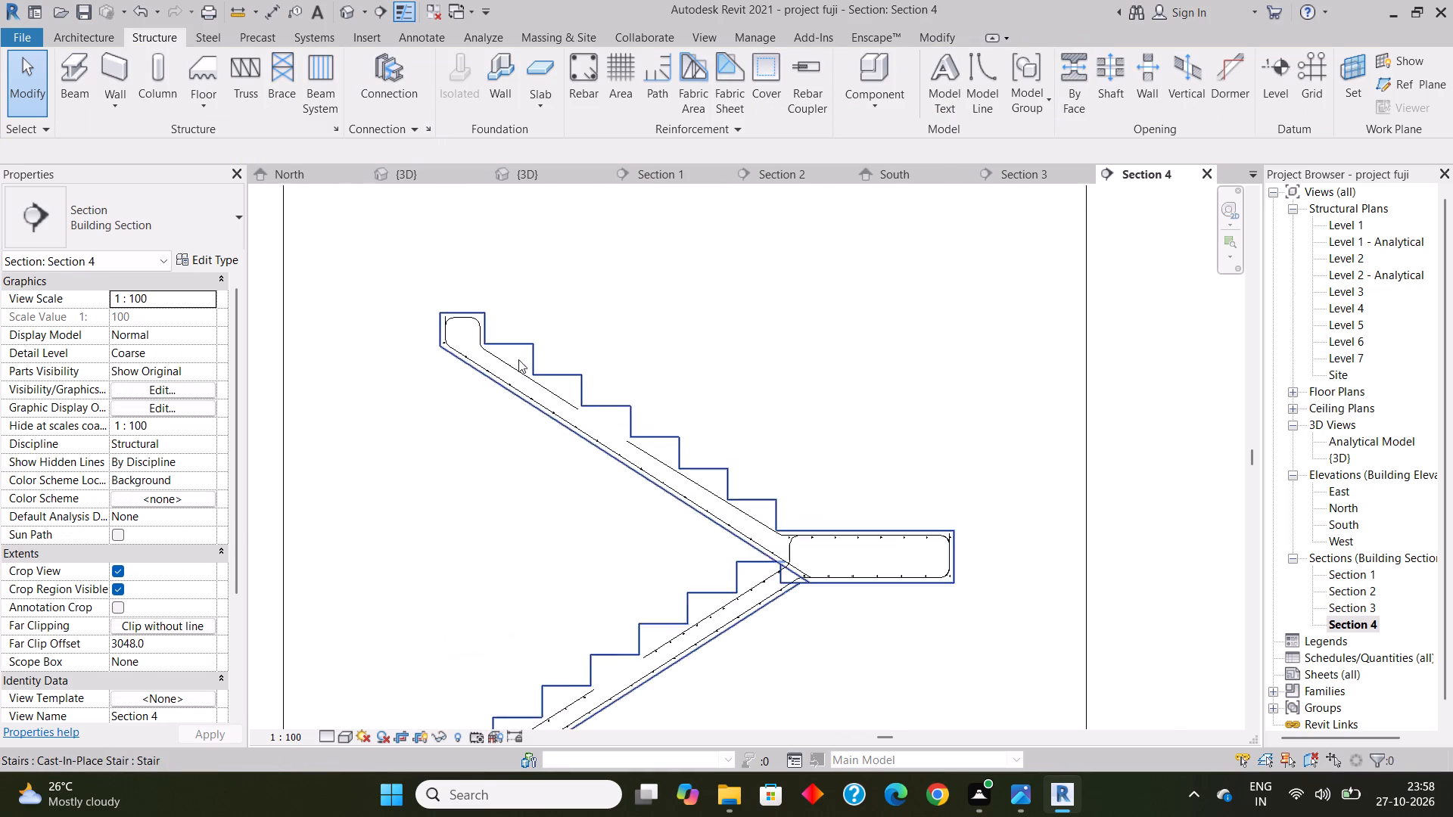
{"action": "scroll", "coordinate": [505, 361], "scroll_direction": "up", "scroll_amount": 2}
{"action": "left_click", "coordinate": [507, 362]}
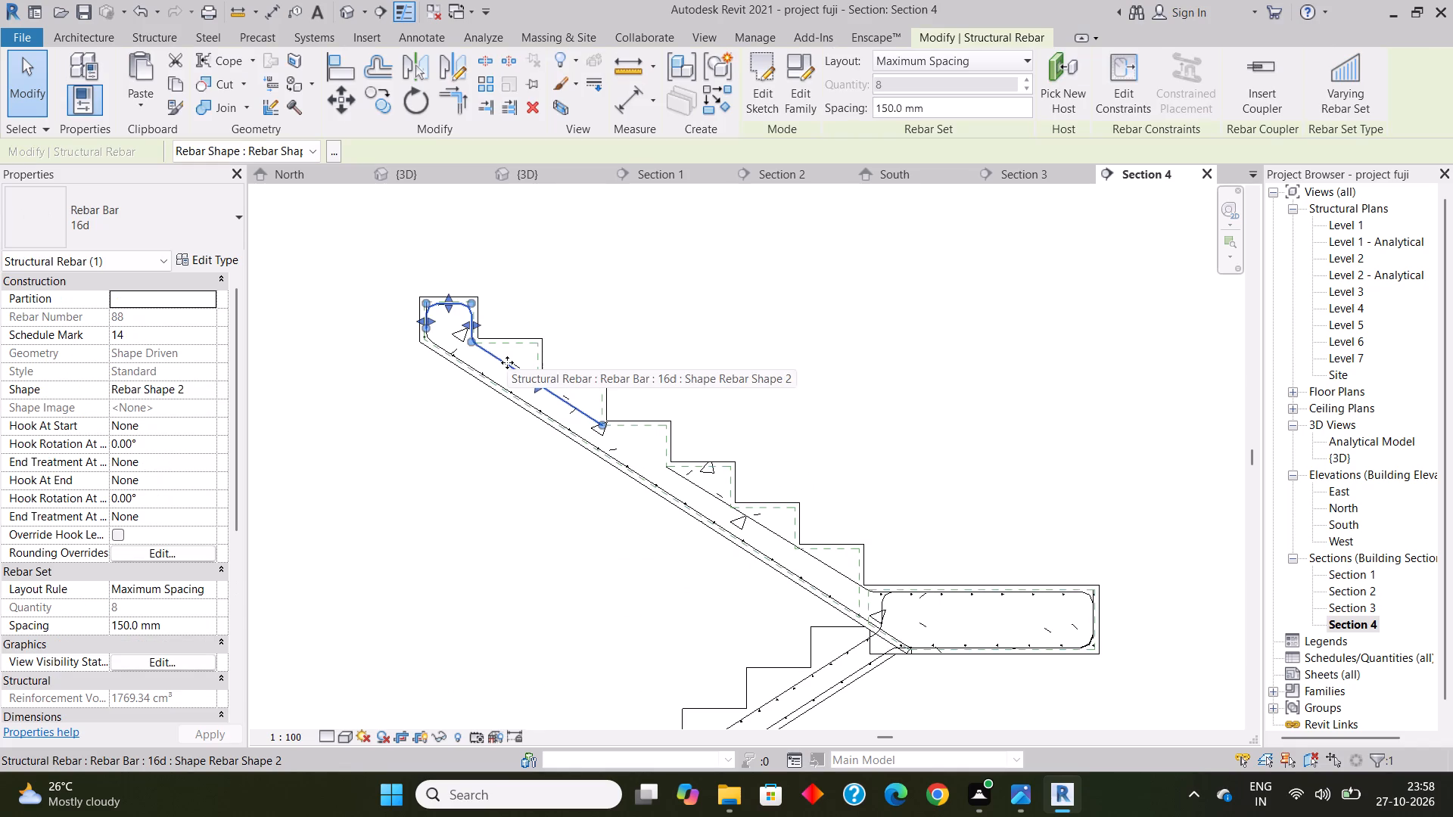
Place six single 10M cross bars of shape M_00 along the top bar at the upper flight's upper end.
{"action": "left_click", "coordinate": [470, 490]}
{"action": "scroll", "coordinate": [498, 325], "scroll_direction": "up", "scroll_amount": 8}
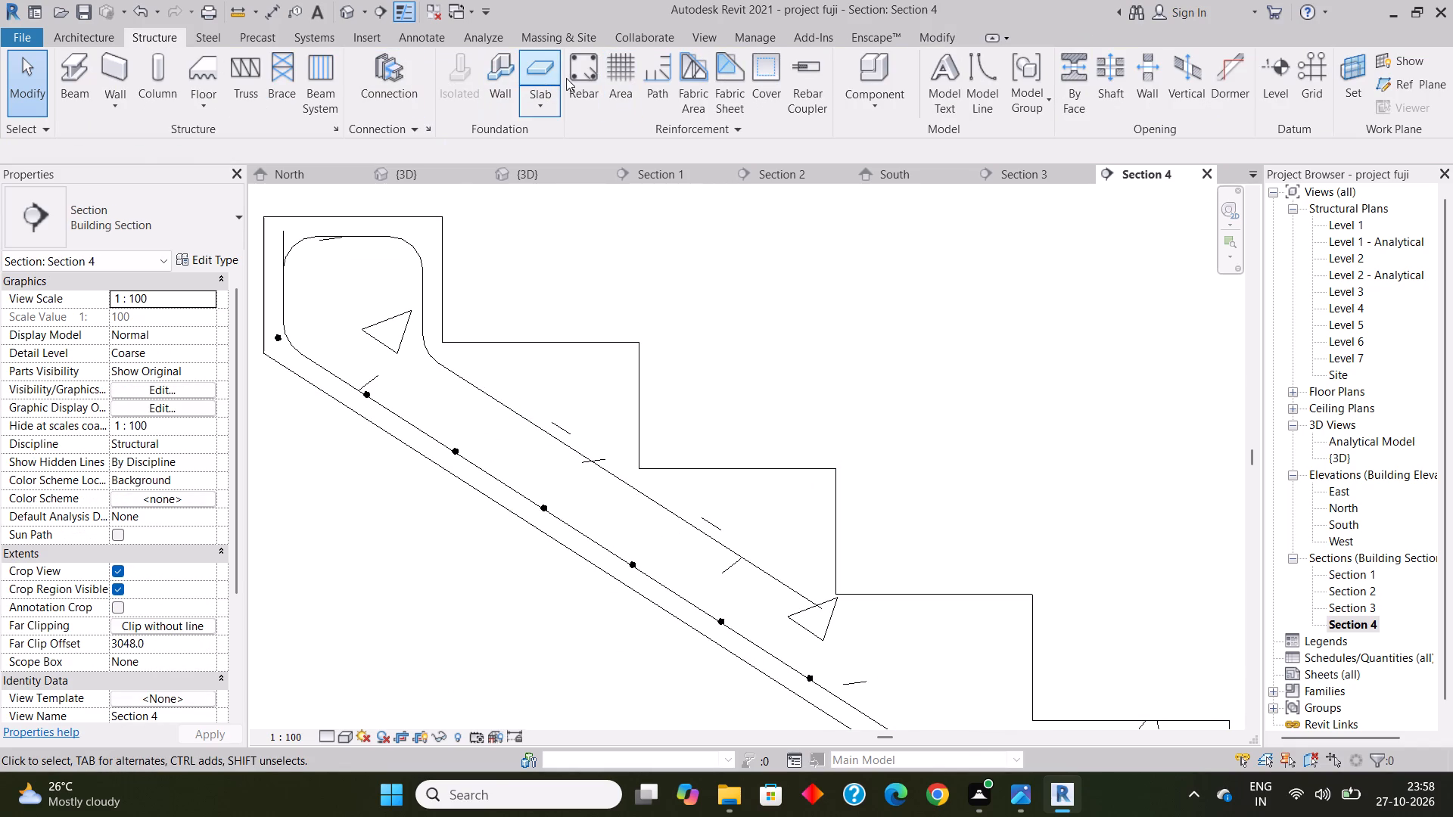
{"action": "left_click", "coordinate": [587, 77]}
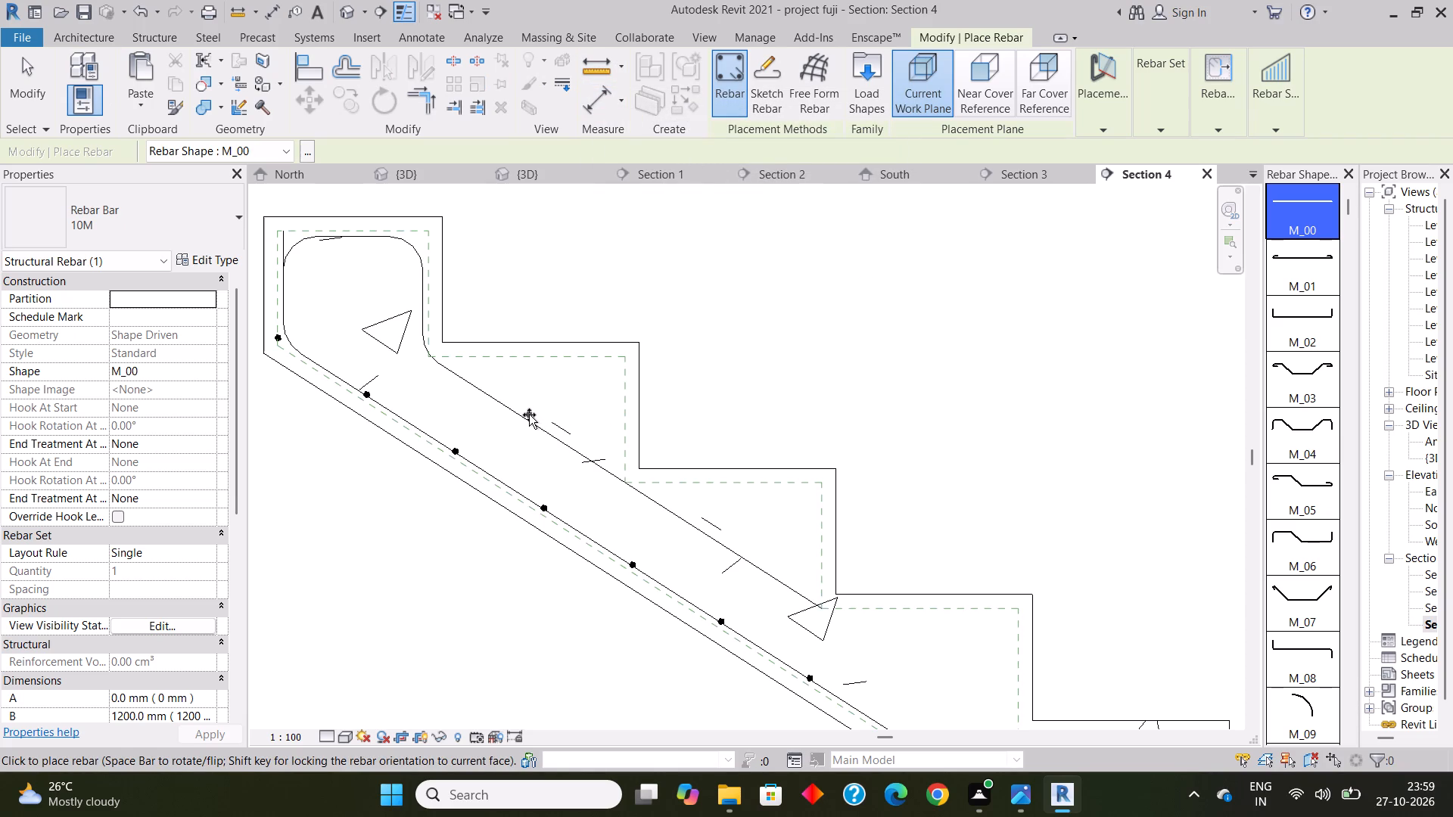
{"action": "left_click", "coordinate": [459, 380]}
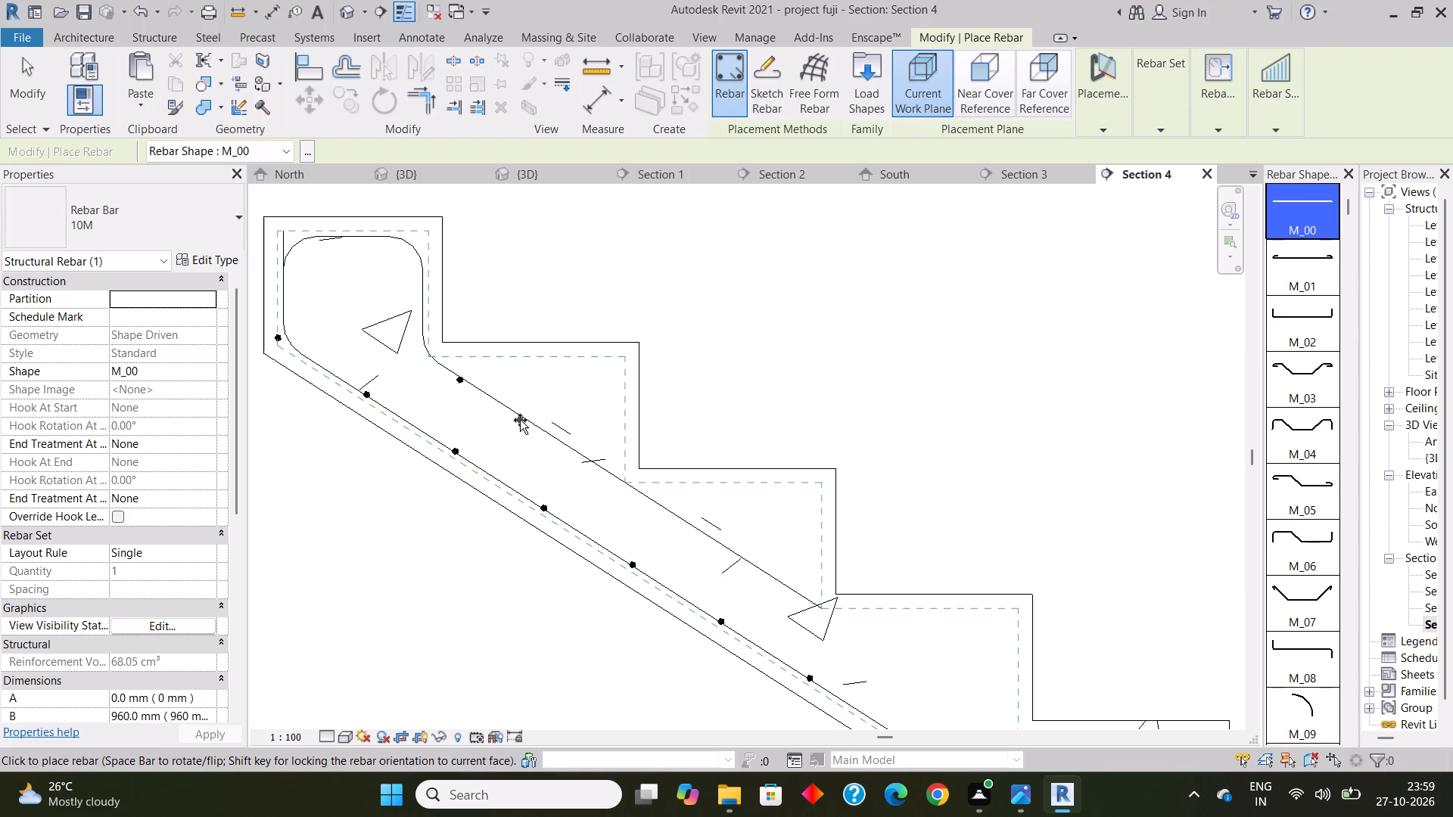
{"action": "left_click", "coordinate": [521, 420]}
{"action": "left_click", "coordinate": [573, 455]}
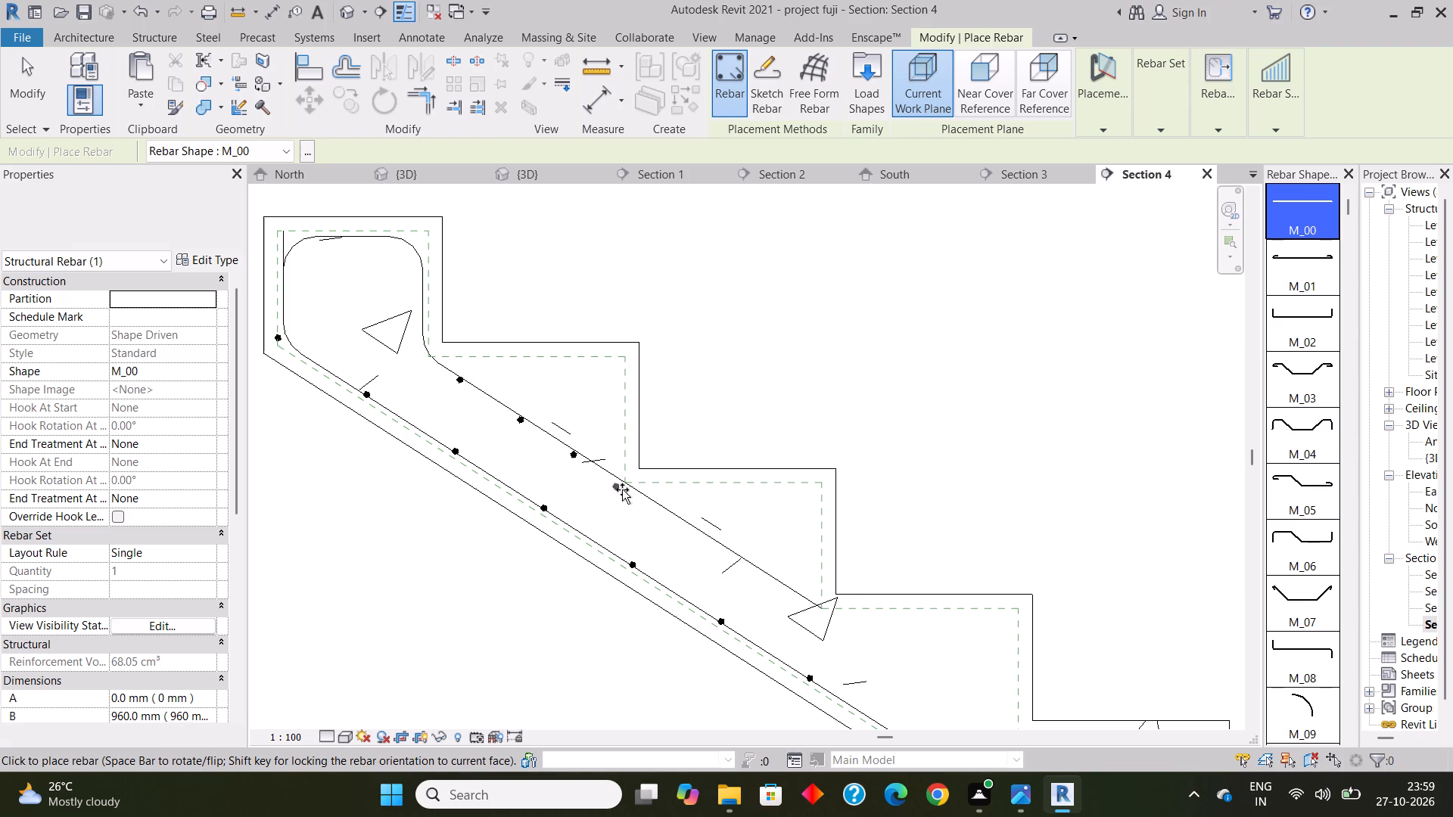
{"action": "left_click", "coordinate": [630, 492]}
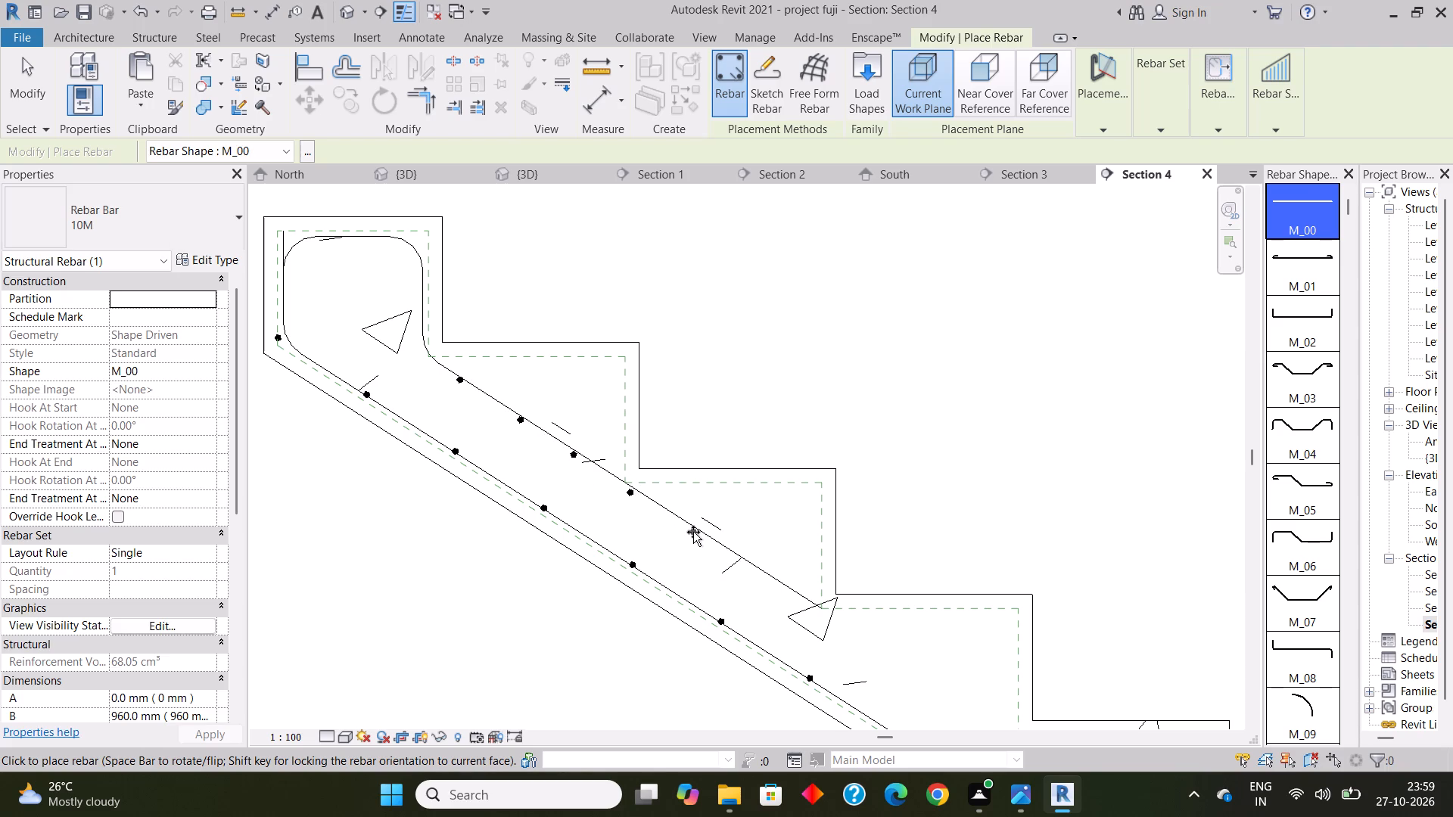
{"action": "left_click", "coordinate": [693, 533]}
{"action": "left_click", "coordinate": [770, 583]}
Place eight single 10M cross bars of shape M_00 along the upper flight's lower top bar, from mid-flight down to the landing.
{"action": "scroll", "coordinate": [683, 483], "scroll_direction": "down", "scroll_amount": 4}
{"action": "middle_click_drag", "start_coordinate": [708, 483], "coordinate": [469, 219]}
{"action": "scroll", "coordinate": [671, 386], "scroll_direction": "up", "scroll_amount": 1}
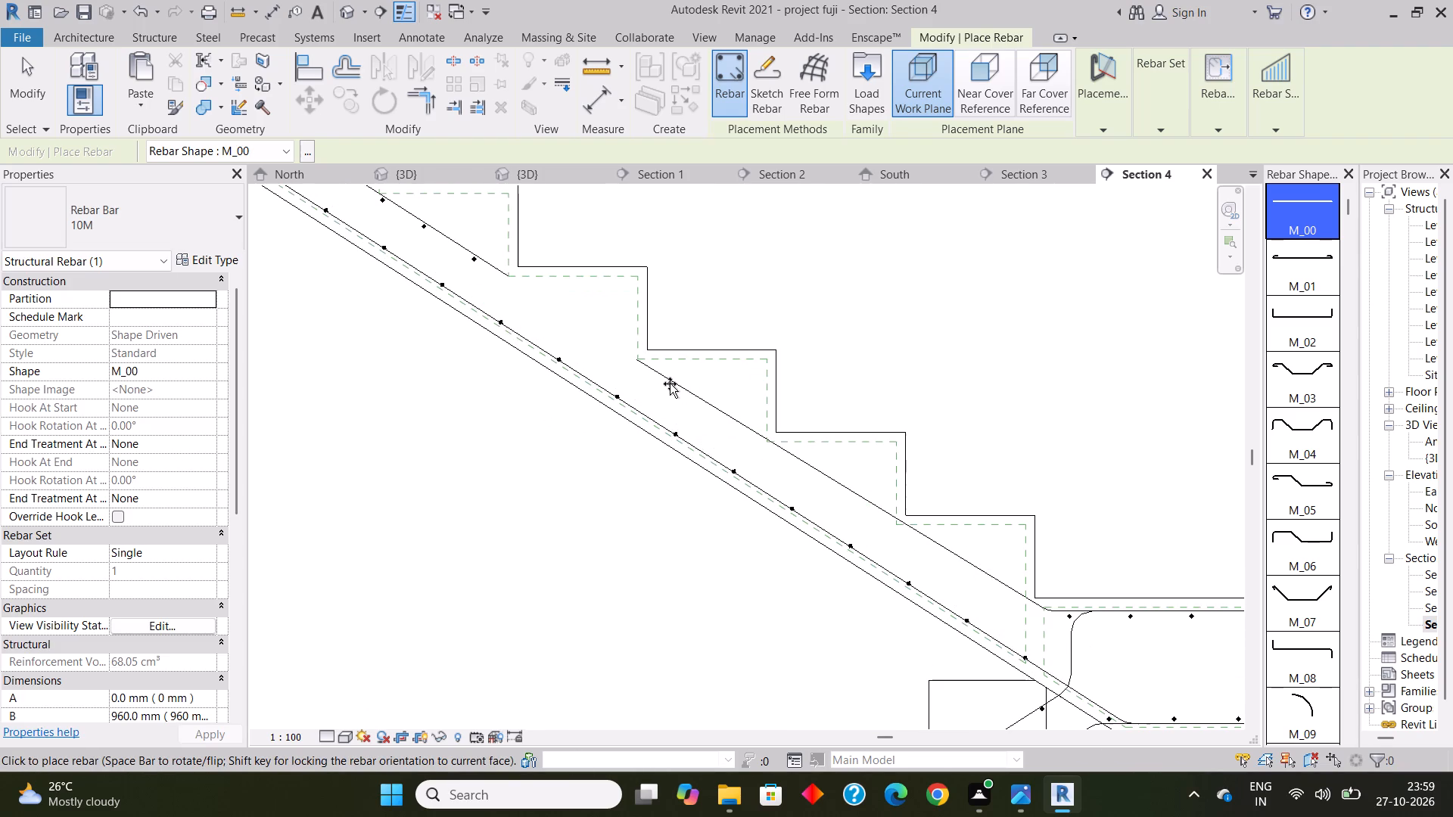
{"action": "left_click", "coordinate": [663, 382]}
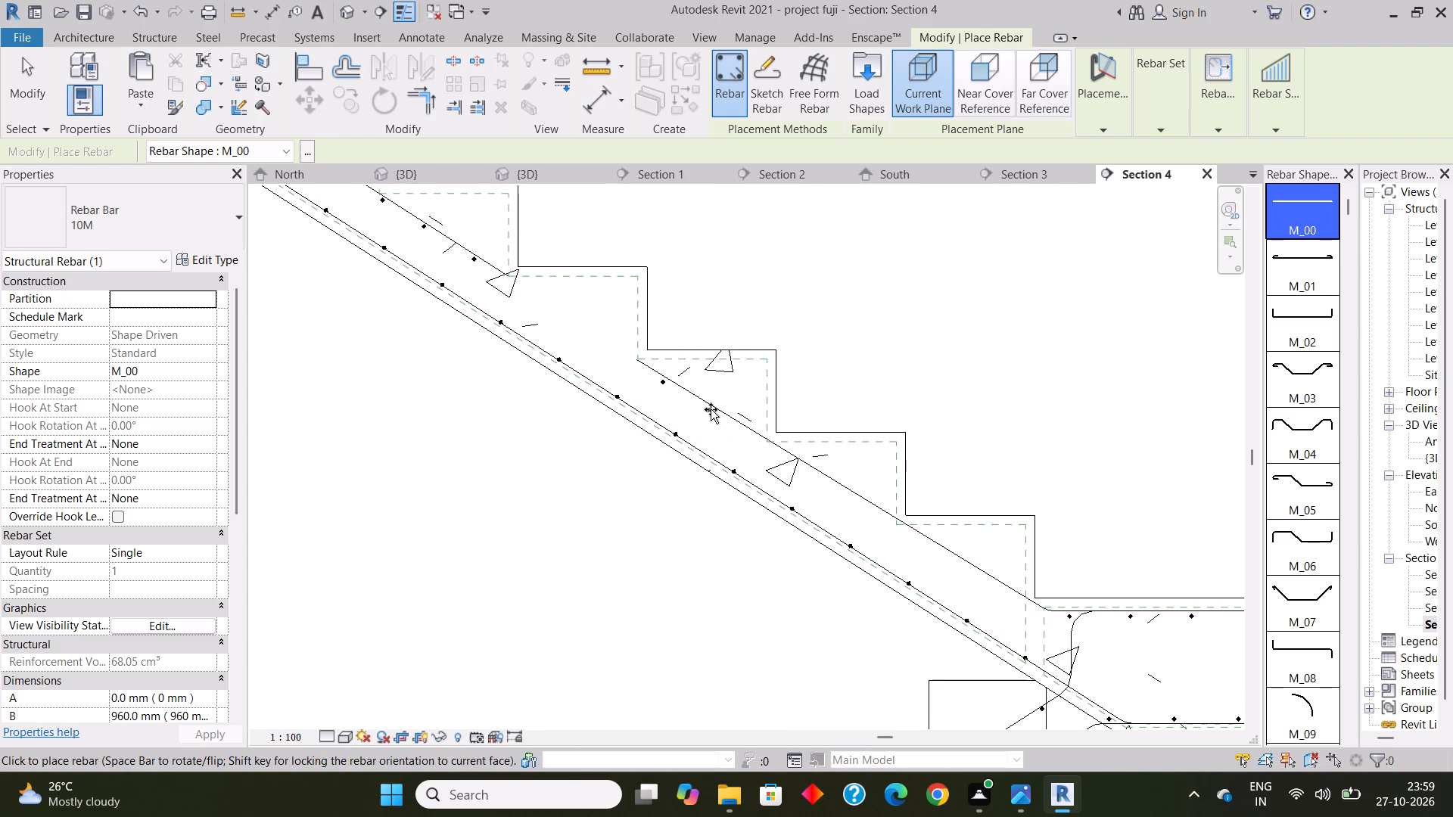
{"action": "left_click", "coordinate": [714, 416]}
{"action": "left_click", "coordinate": [759, 442]}
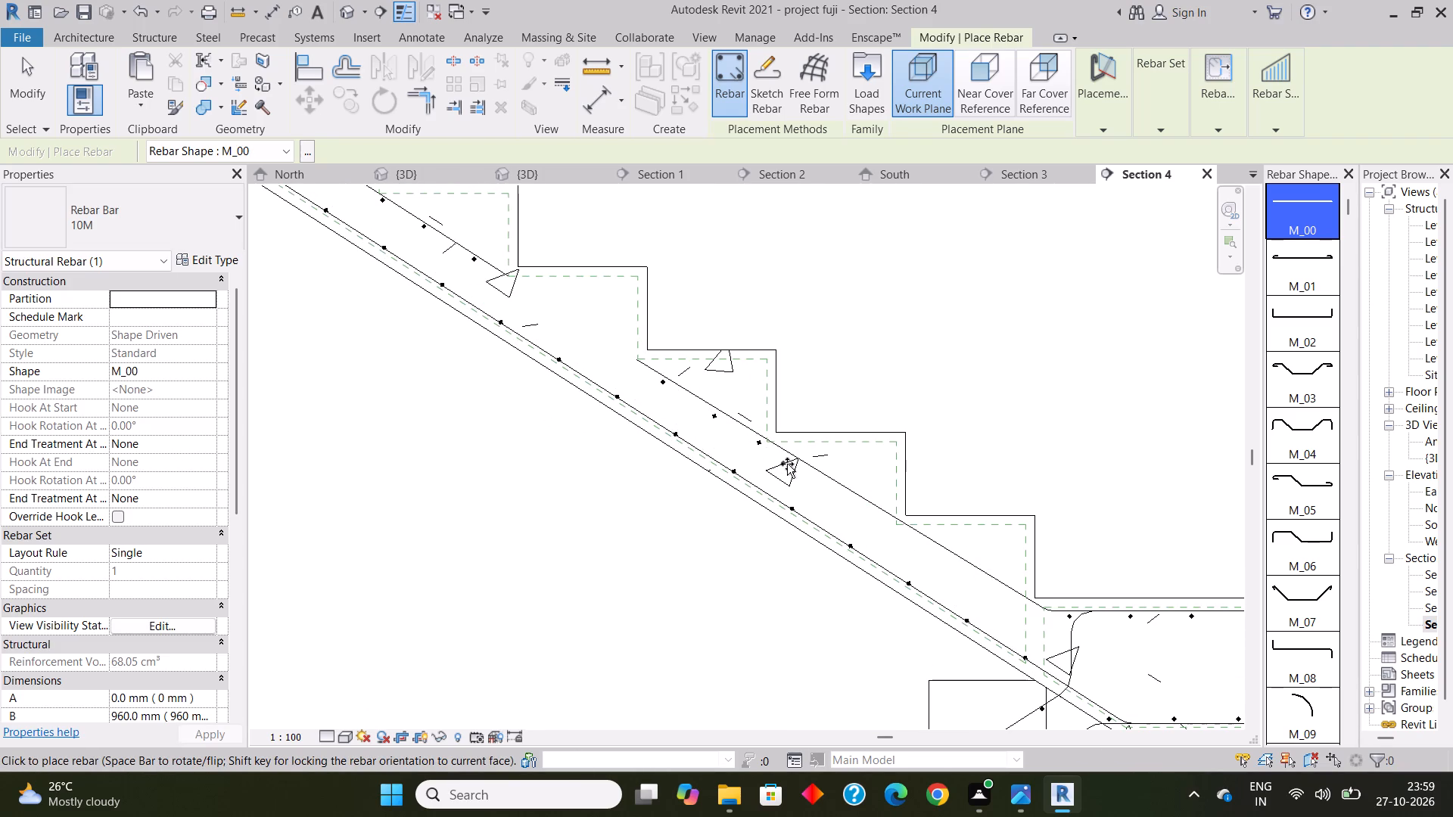
{"action": "left_click", "coordinate": [801, 469]}
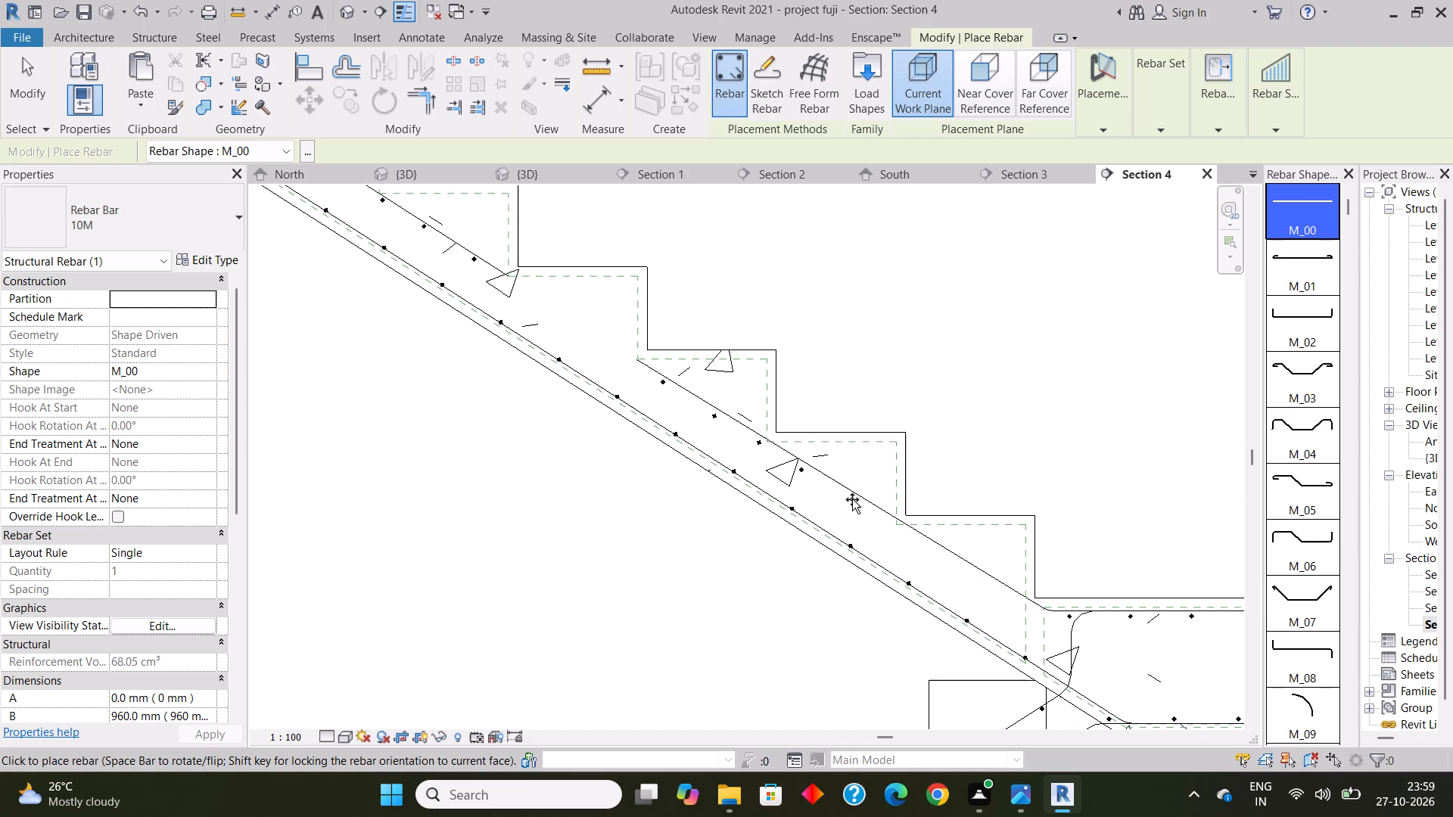
{"action": "left_click", "coordinate": [854, 500]}
{"action": "middle_click_drag", "start_coordinate": [883, 534], "coordinate": [715, 448]}
{"action": "scroll", "coordinate": [761, 448], "scroll_direction": "up", "scroll_amount": 2}
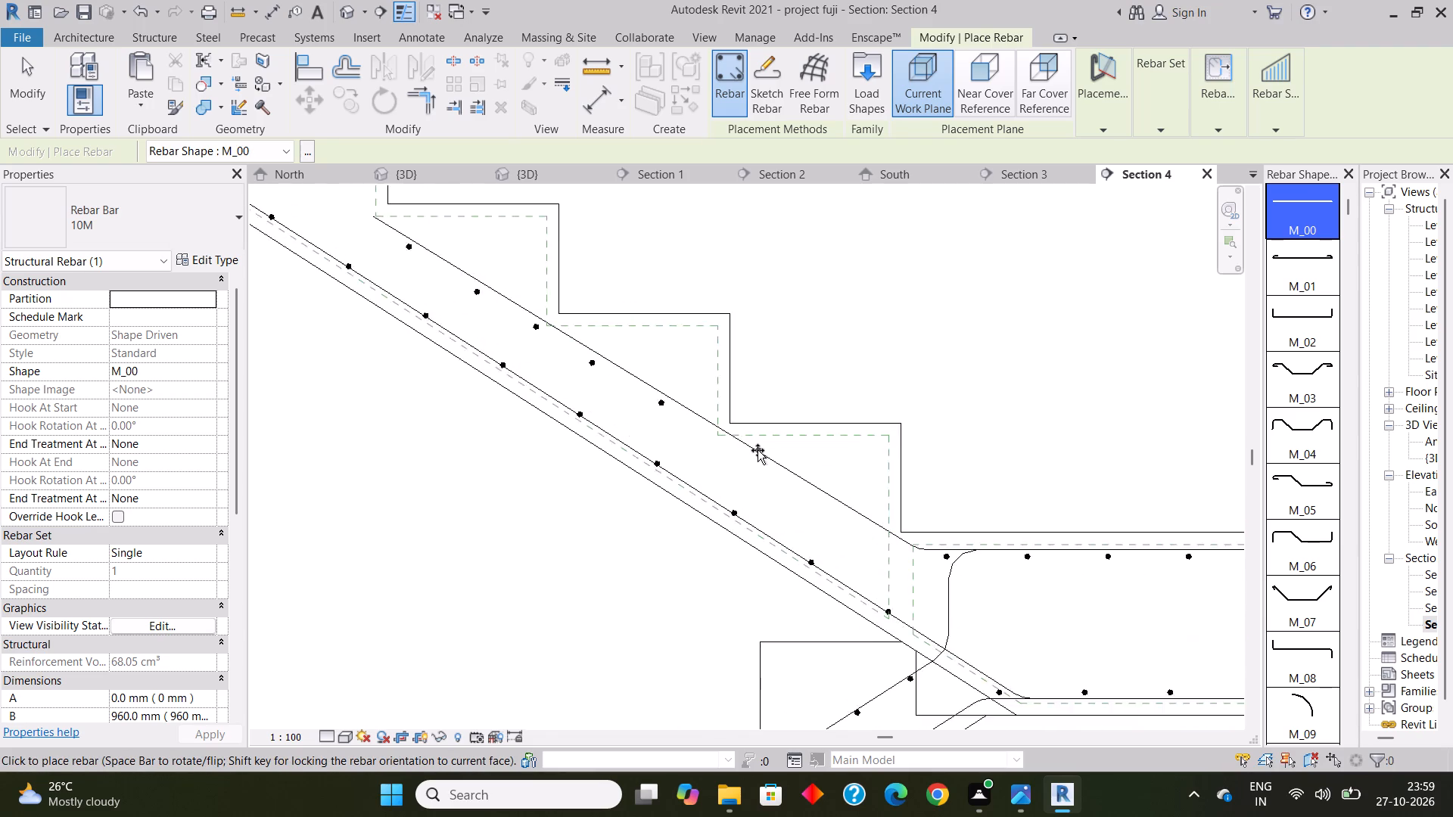
{"action": "scroll", "coordinate": [758, 450], "scroll_direction": "up", "scroll_amount": 1}
{"action": "left_click", "coordinate": [726, 444]}
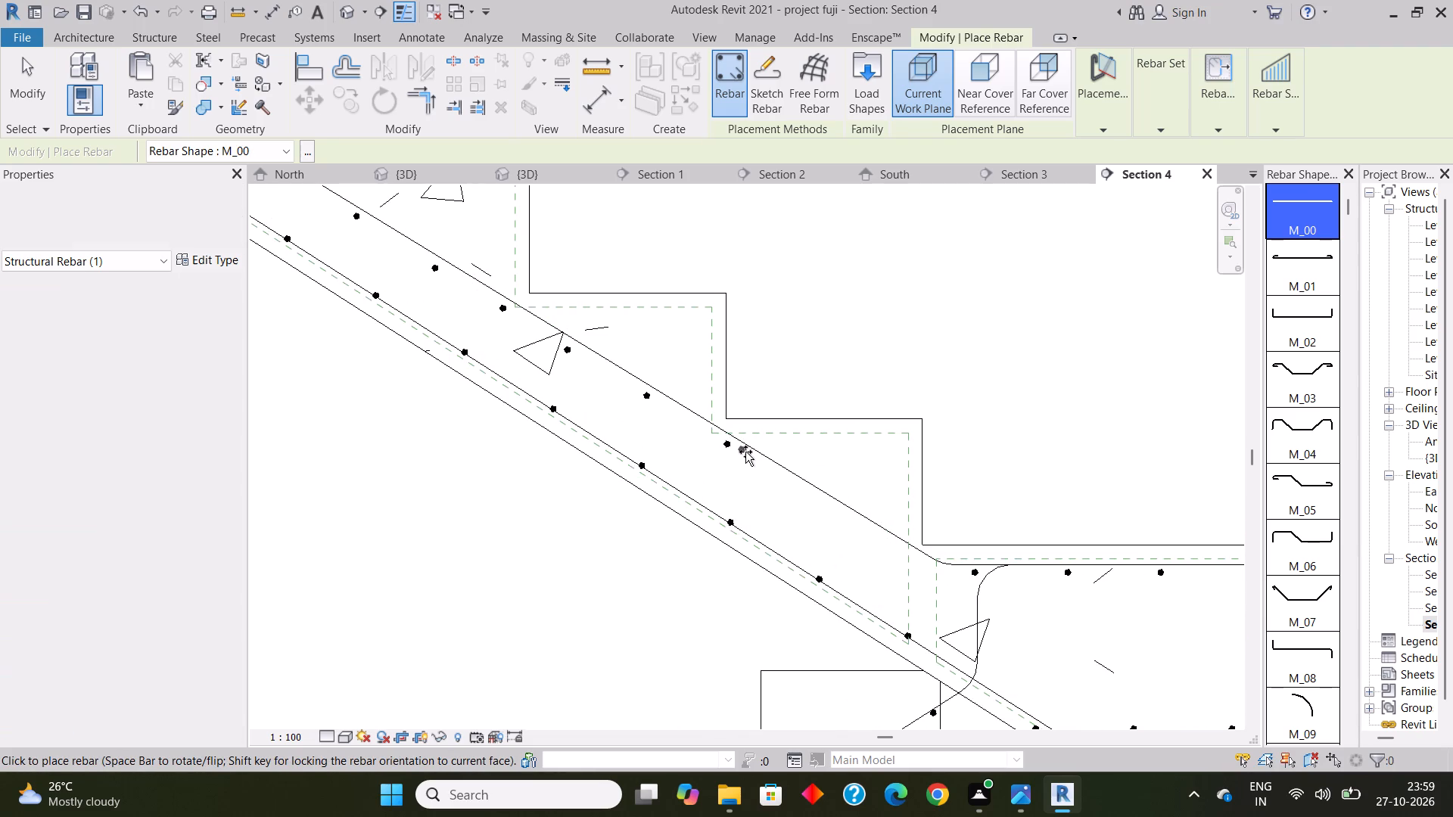
{"action": "left_click", "coordinate": [795, 487]}
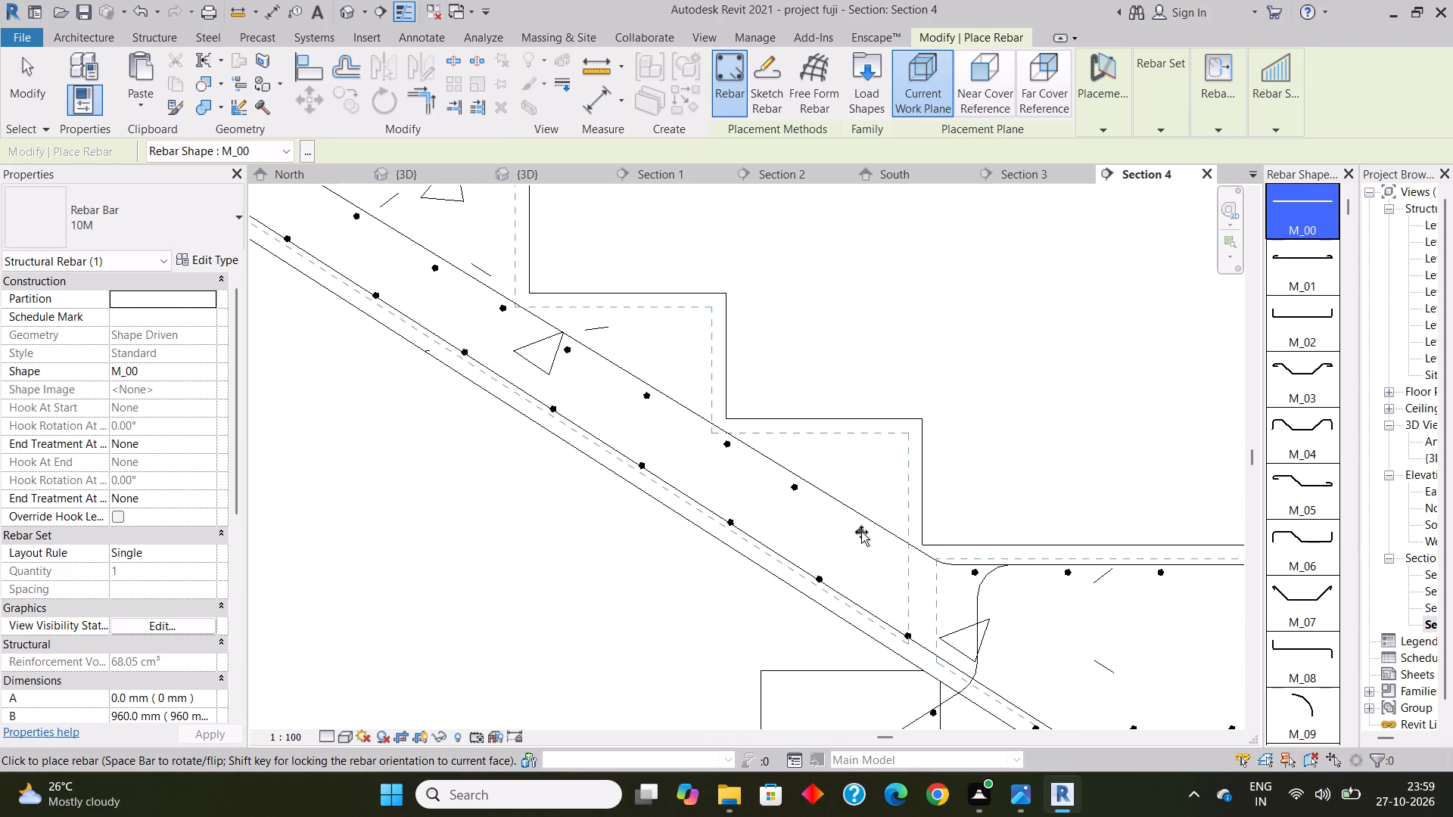
{"action": "left_click", "coordinate": [876, 536]}
{"action": "scroll", "coordinate": [704, 458], "scroll_direction": "down", "scroll_amount": 3}
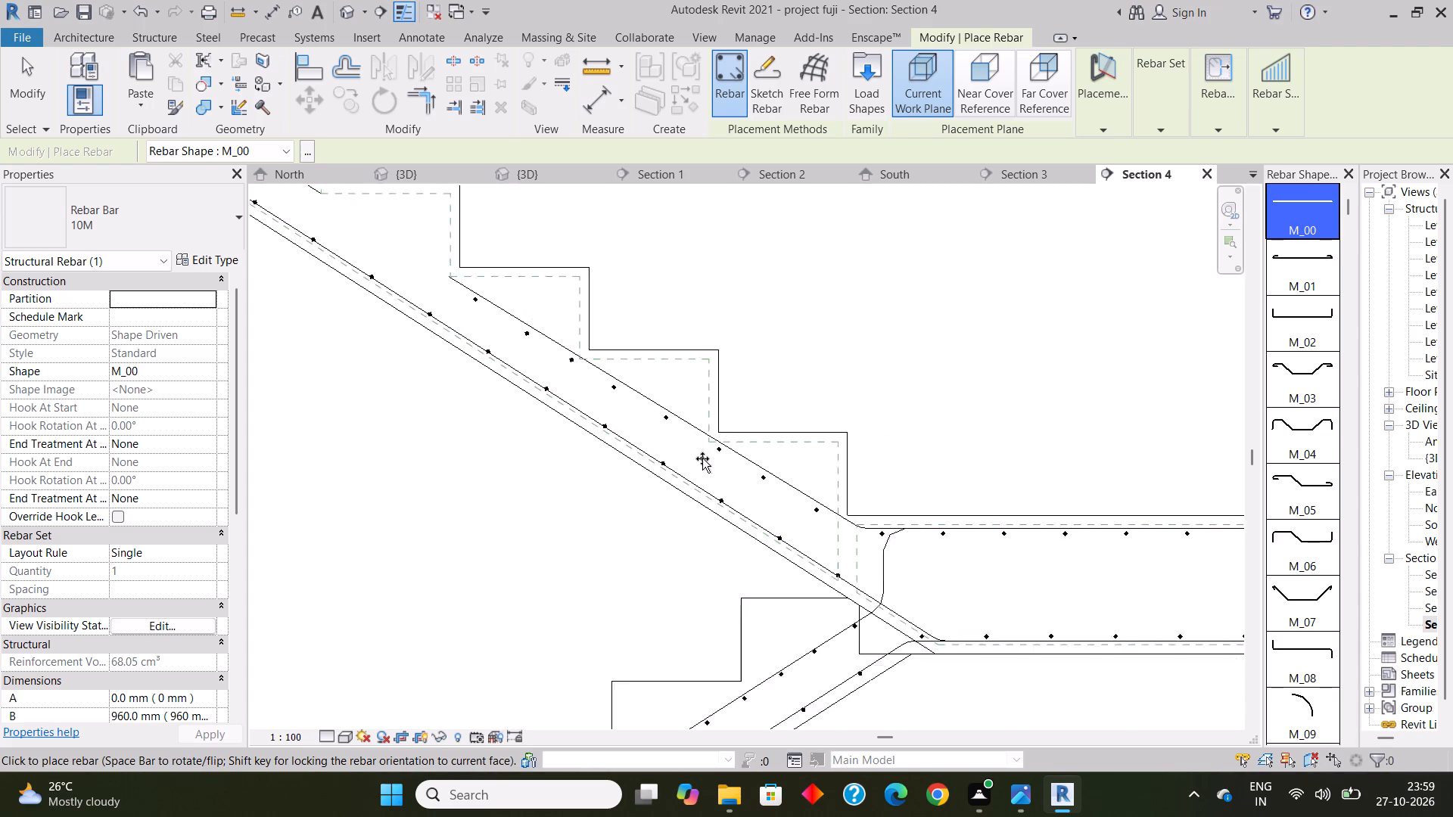
{"action": "scroll", "coordinate": [702, 458], "scroll_direction": "down", "scroll_amount": 8}
{"action": "middle_click_drag", "start_coordinate": [705, 470], "coordinate": [674, 507]}
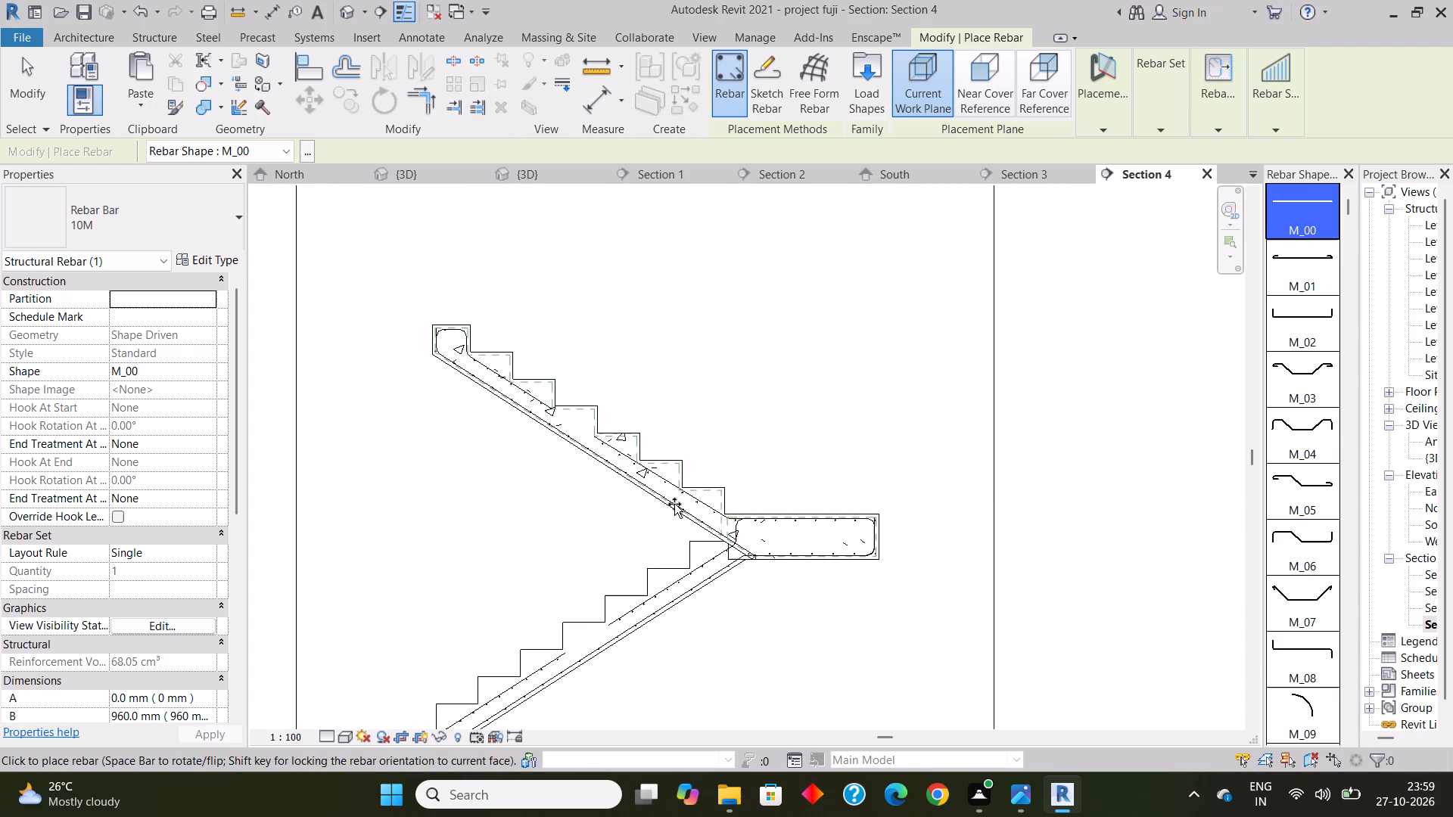
{"action": "key", "text": "Escape"}
{"action": "key", "text": "Escape"}
{"action": "key", "text": "Escape"}
{"action": "key", "text": "Escape"}
Place two 10M bars of shape M_17 in the landing, bottom and top, on the current work plane with Parallel to Work Plane orientation.
{"action": "scroll", "coordinate": [814, 594], "scroll_direction": "up", "scroll_amount": 5}
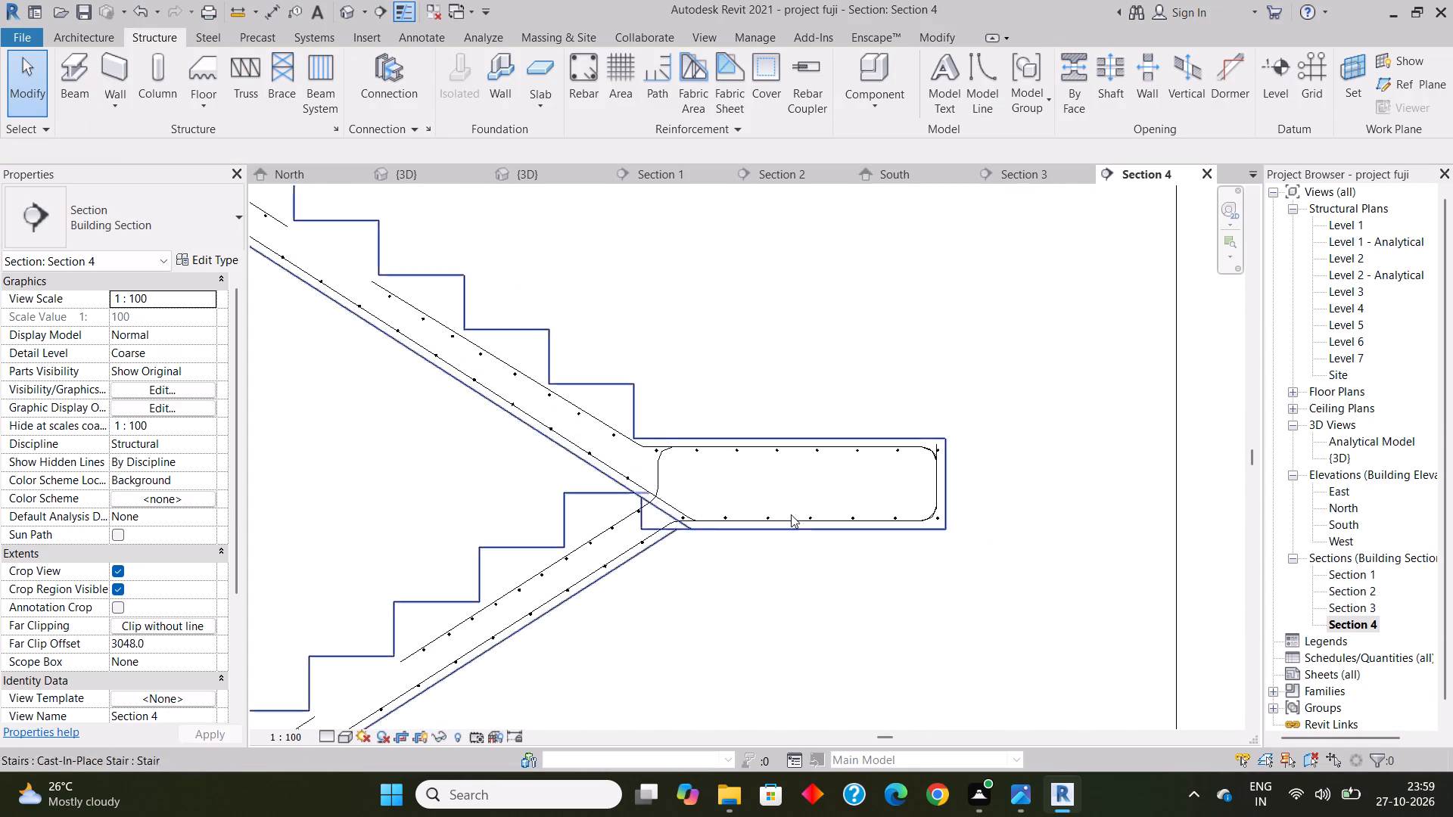
{"action": "left_click", "coordinate": [586, 82]}
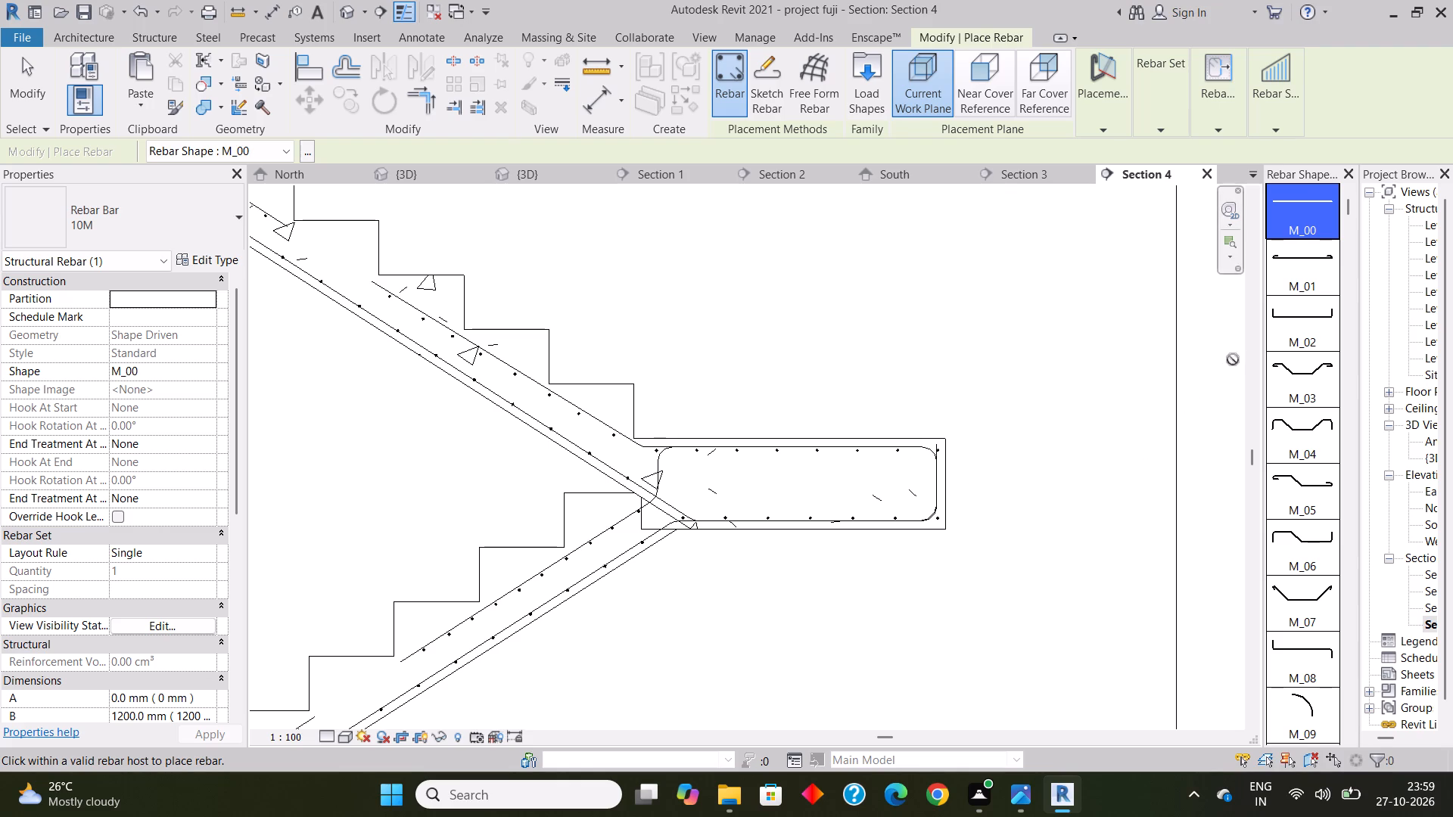
{"action": "scroll", "coordinate": [1320, 452], "scroll_direction": "down", "scroll_amount": 5}
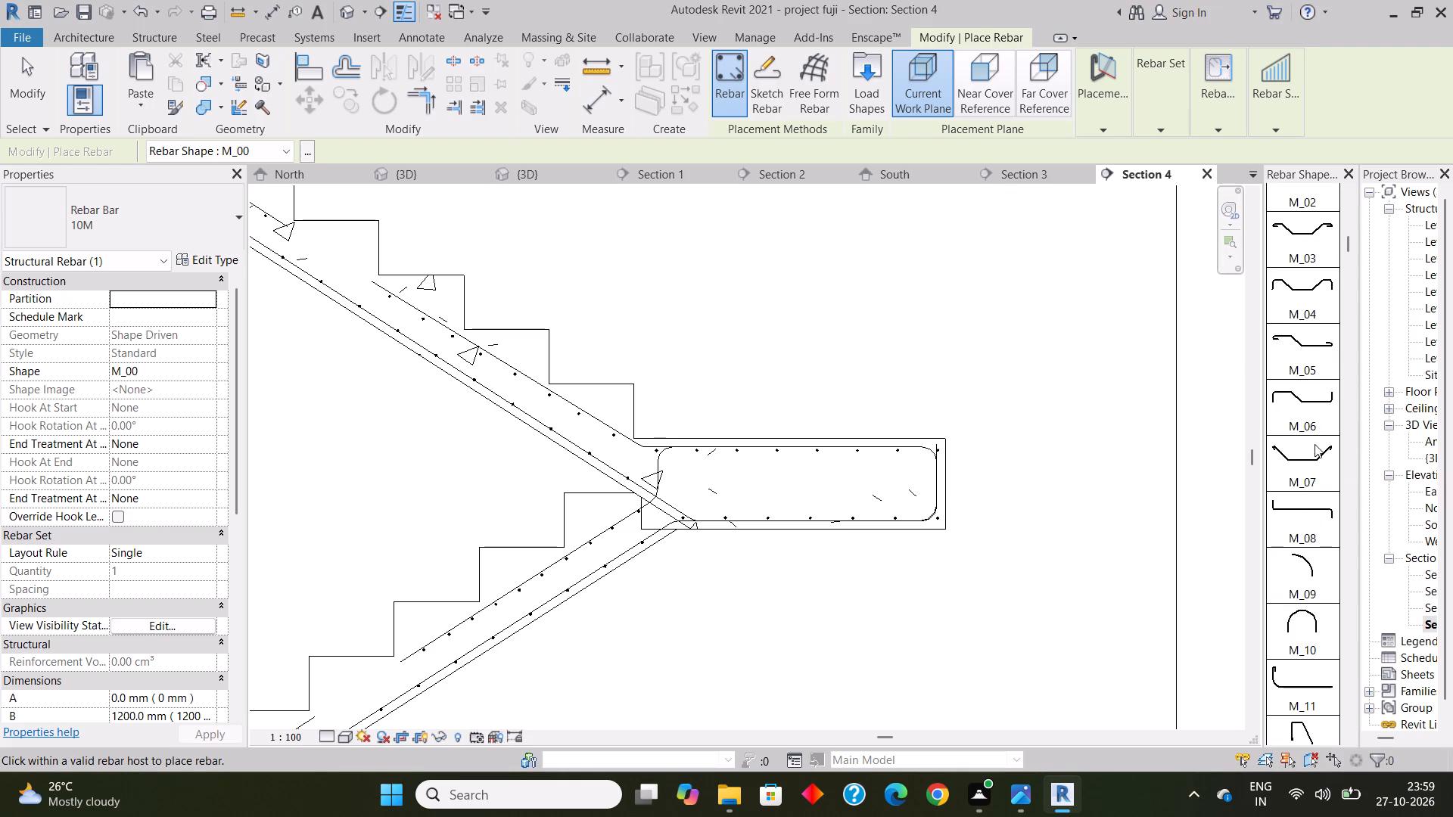
{"action": "scroll", "coordinate": [1315, 444], "scroll_direction": "down", "scroll_amount": 11}
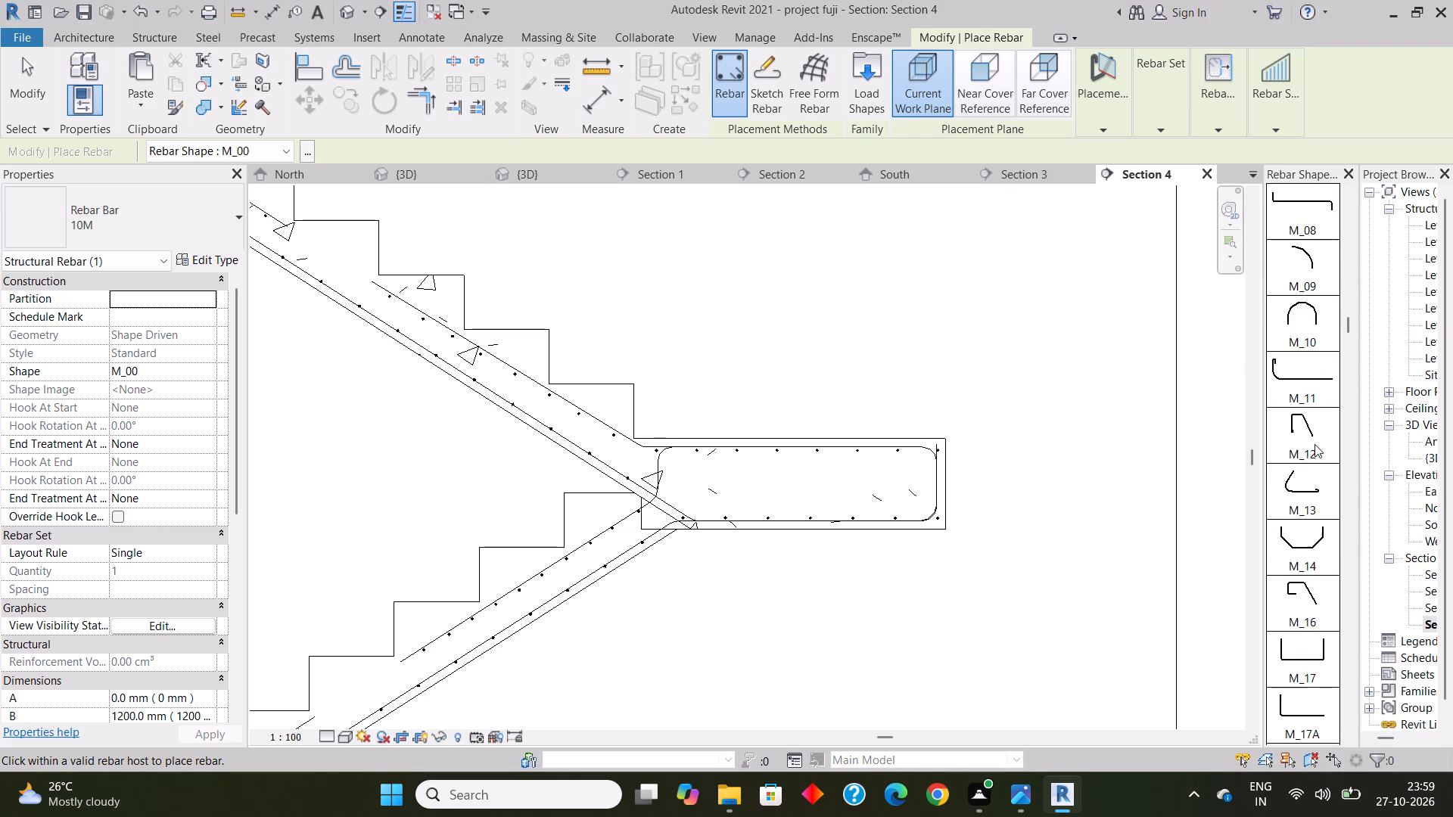
{"action": "scroll", "coordinate": [1315, 443], "scroll_direction": "down", "scroll_amount": 2}
{"action": "left_click", "coordinate": [1309, 598]}
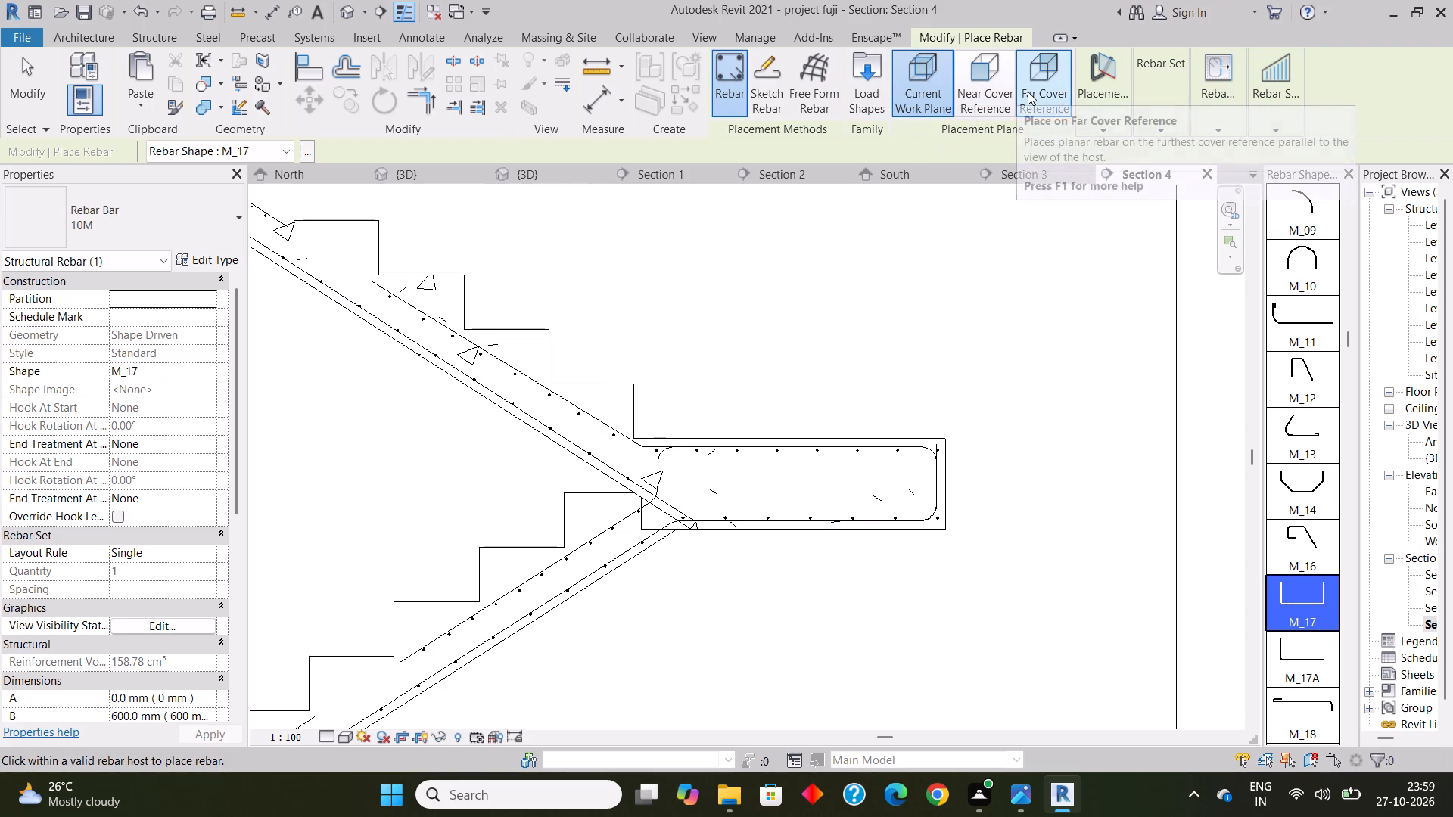
{"action": "left_click", "coordinate": [987, 92]}
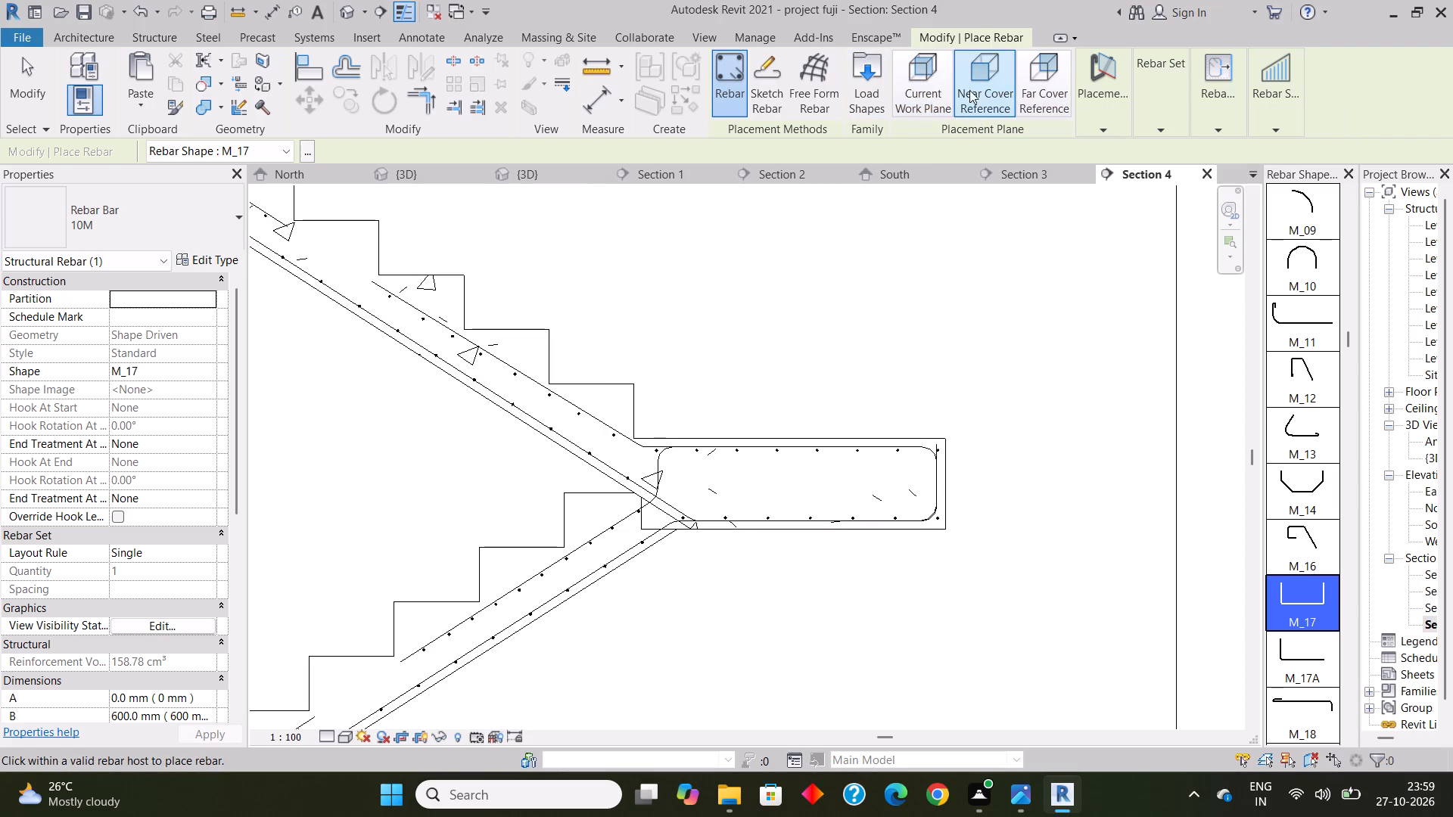
{"action": "left_click", "coordinate": [935, 89]}
{"action": "left_click", "coordinate": [1044, 87]}
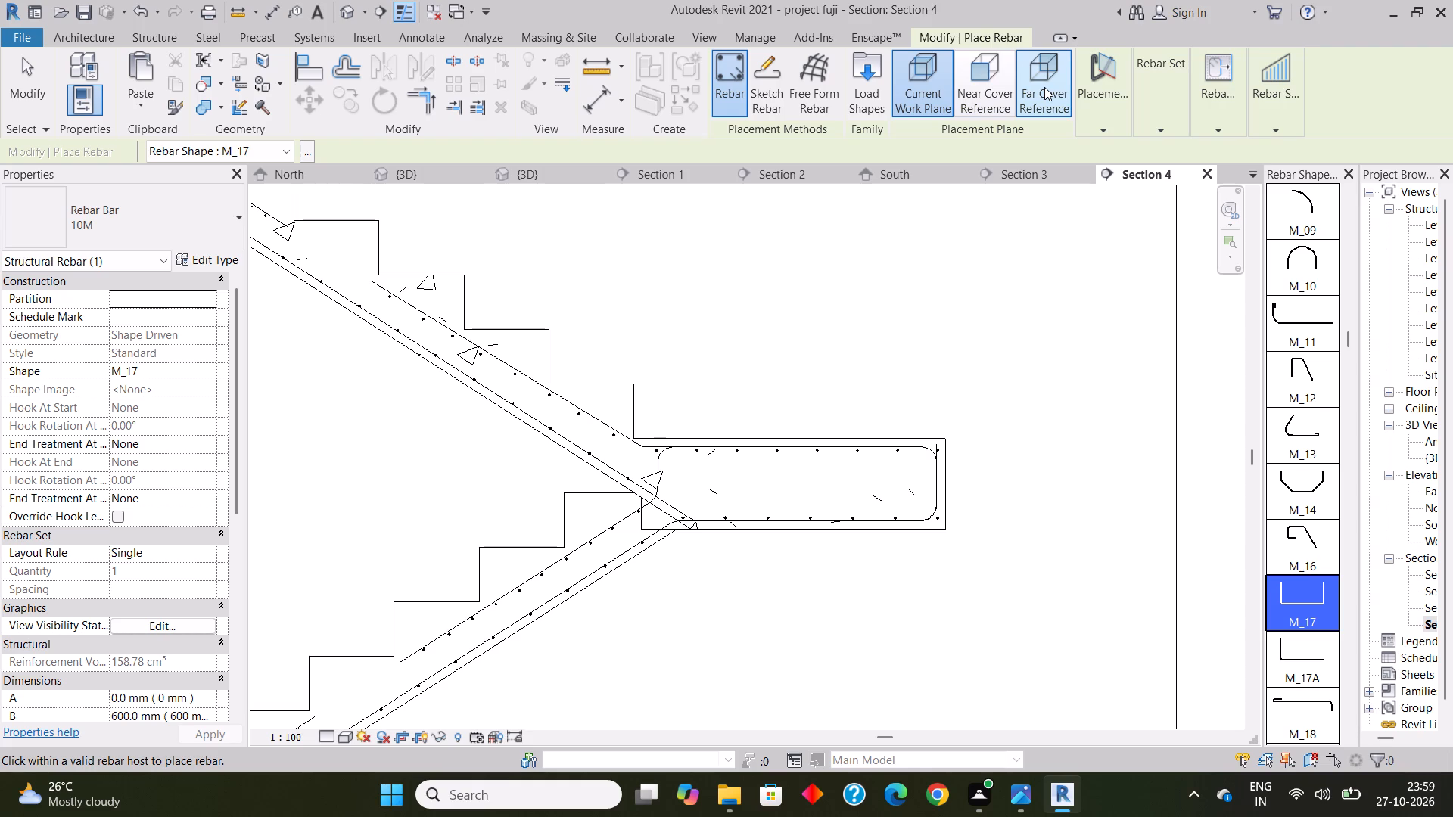
{"action": "left_click", "coordinate": [939, 84]}
{"action": "left_click", "coordinate": [1100, 105]}
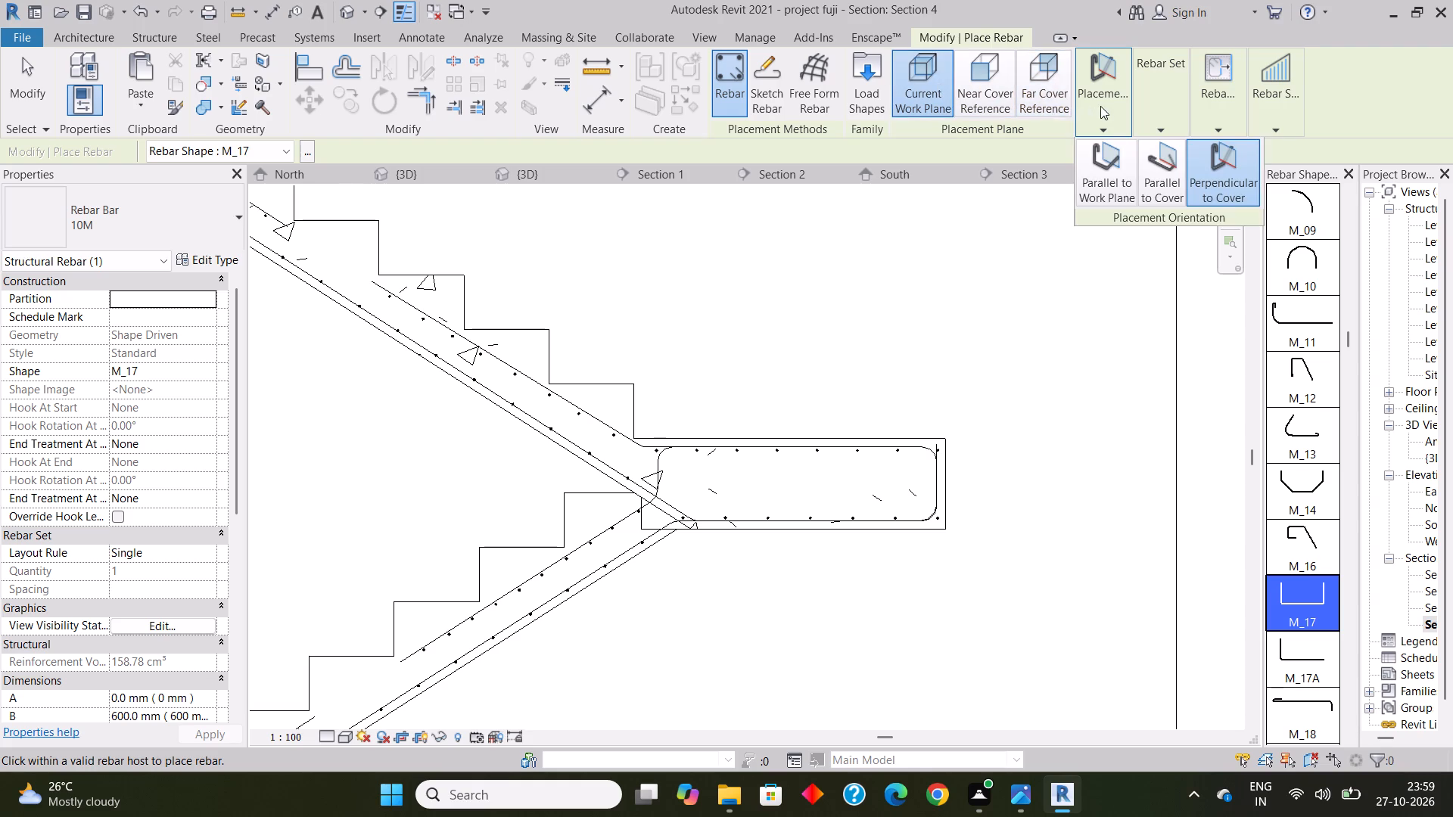
{"action": "left_click", "coordinate": [1112, 158]}
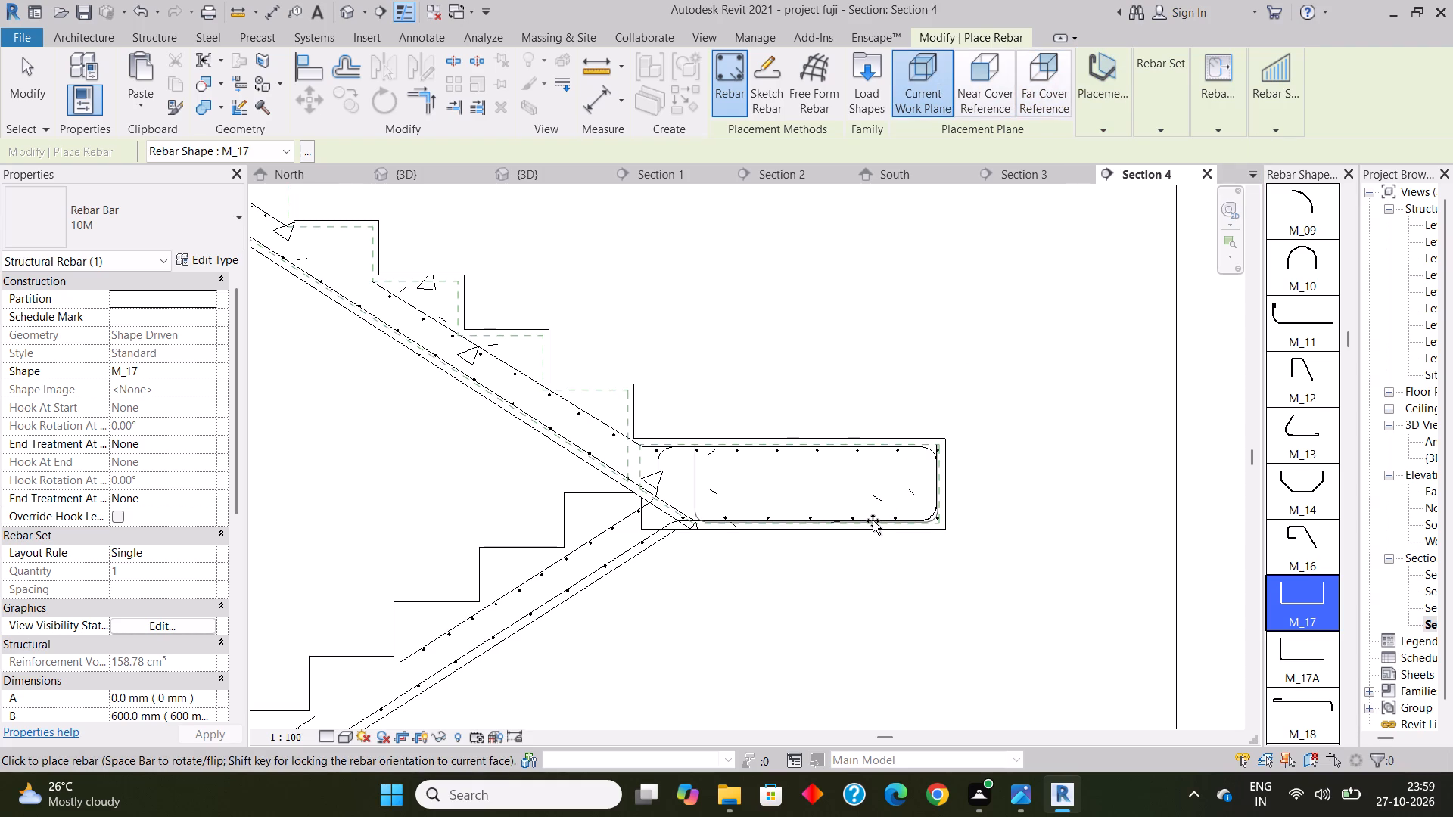
{"action": "left_click", "coordinate": [868, 520]}
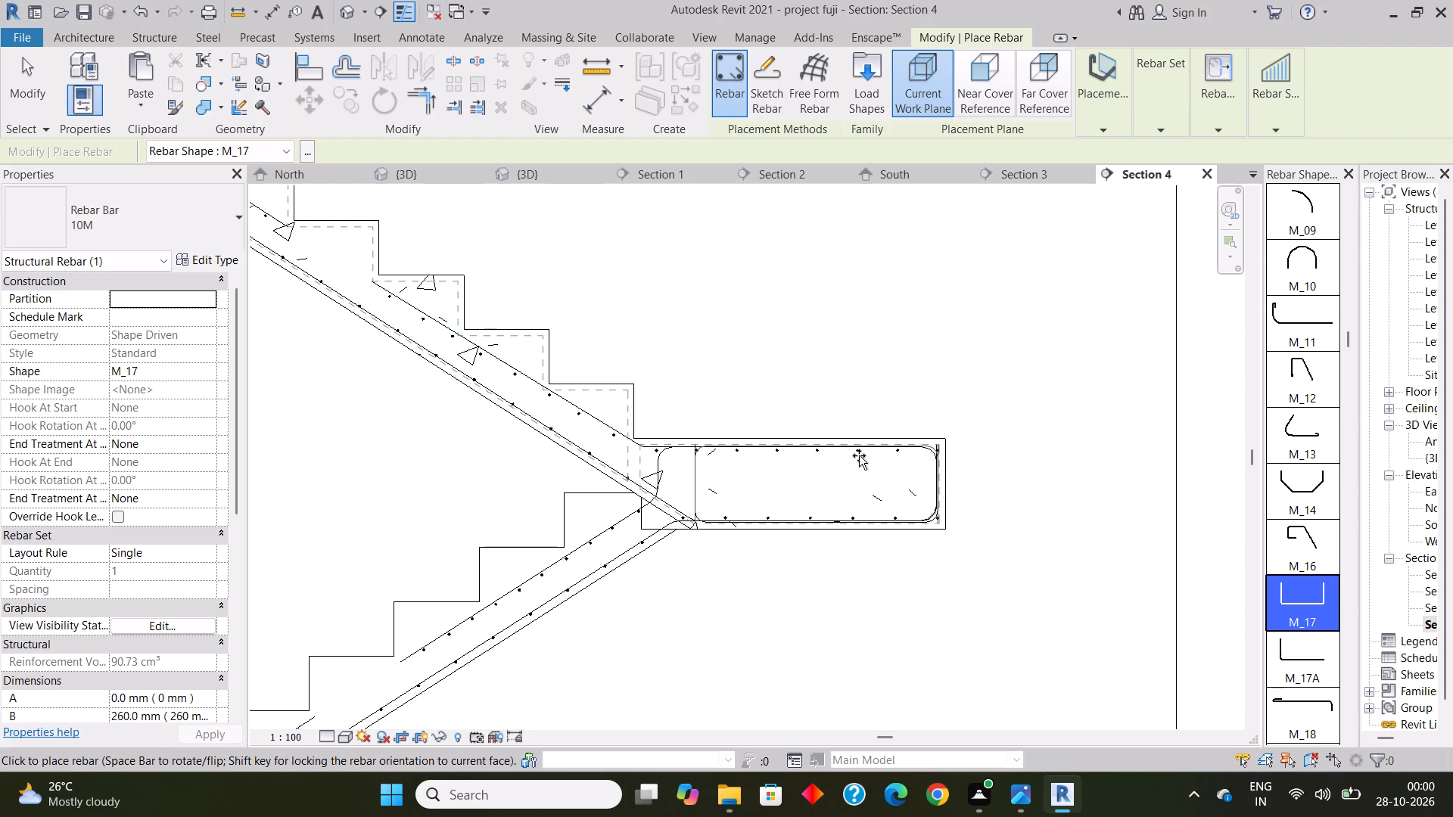
{"action": "left_click", "coordinate": [859, 455]}
{"action": "key", "text": "Escape"}
{"action": "key", "text": "Escape"}
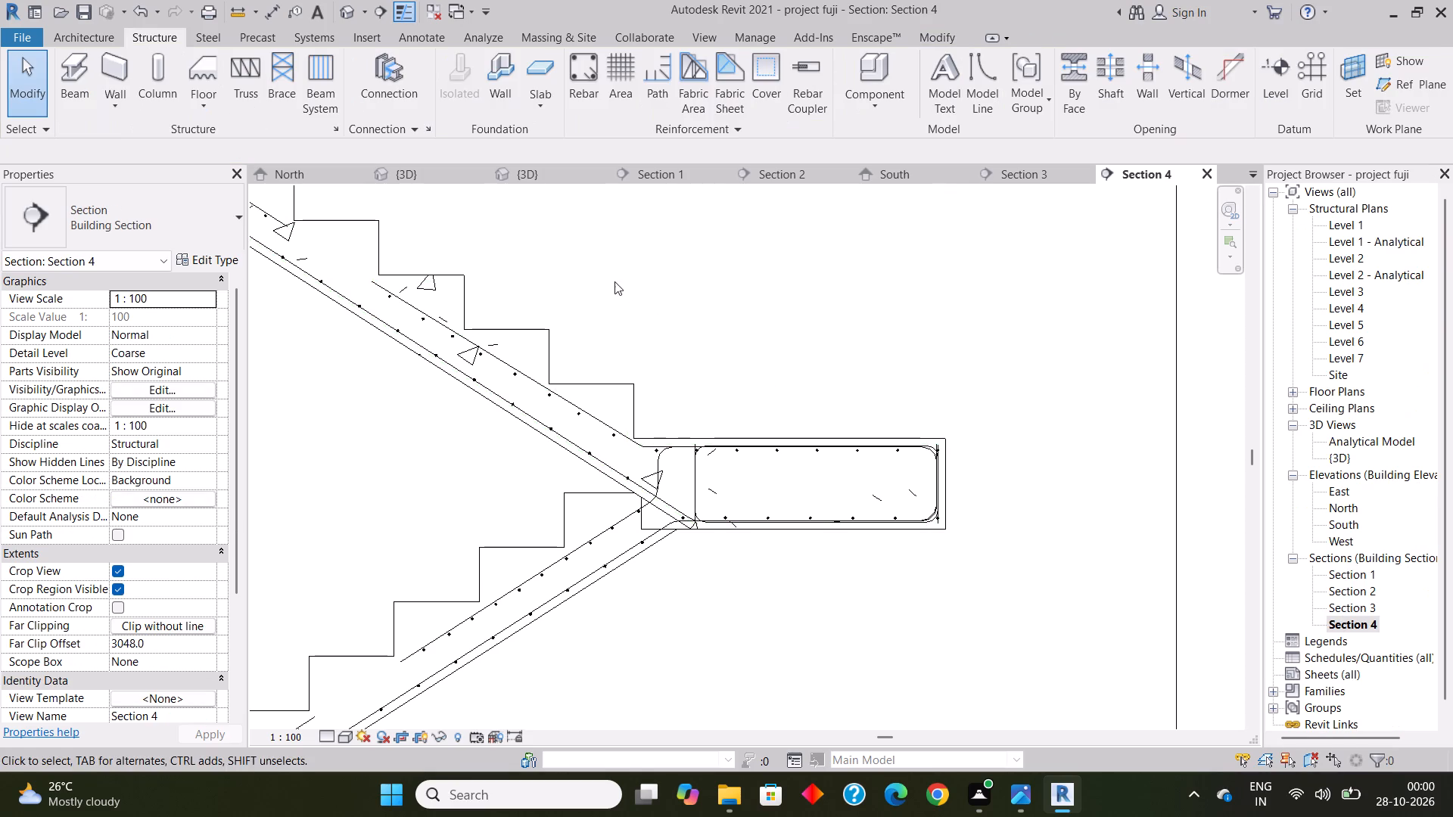
{"action": "key", "text": "Escape"}
Examine the reinforcement in the stair's landing and flights in the 3D view.
{"action": "left_click", "coordinate": [341, 15]}
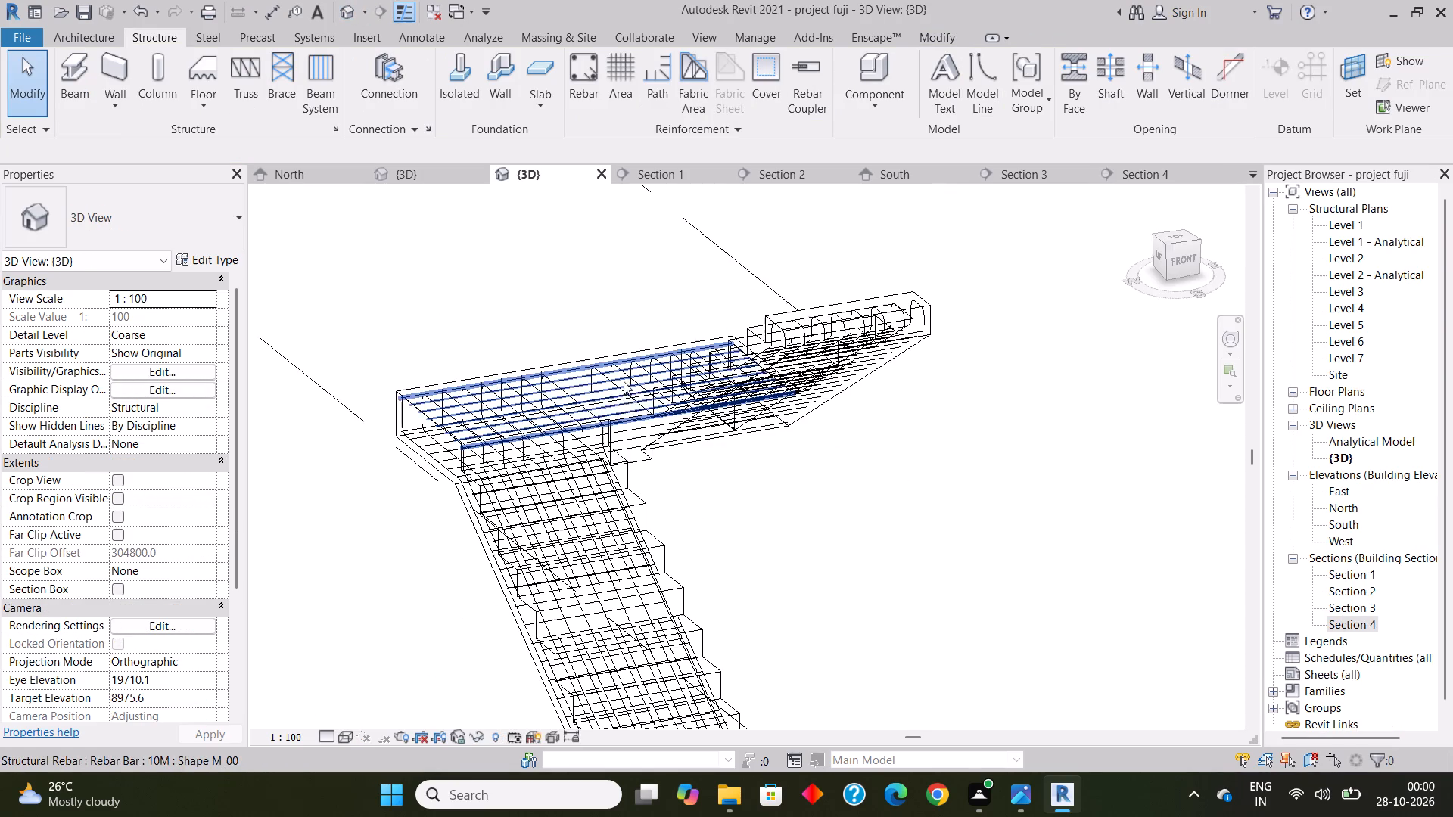
{"action": "scroll", "coordinate": [627, 381], "scroll_direction": "up", "scroll_amount": 5}
{"action": "scroll", "coordinate": [652, 435], "scroll_direction": "down", "scroll_amount": 5}
{"action": "middle_click_drag", "start_coordinate": [770, 466], "coordinate": [789, 466], "text": "shift"}
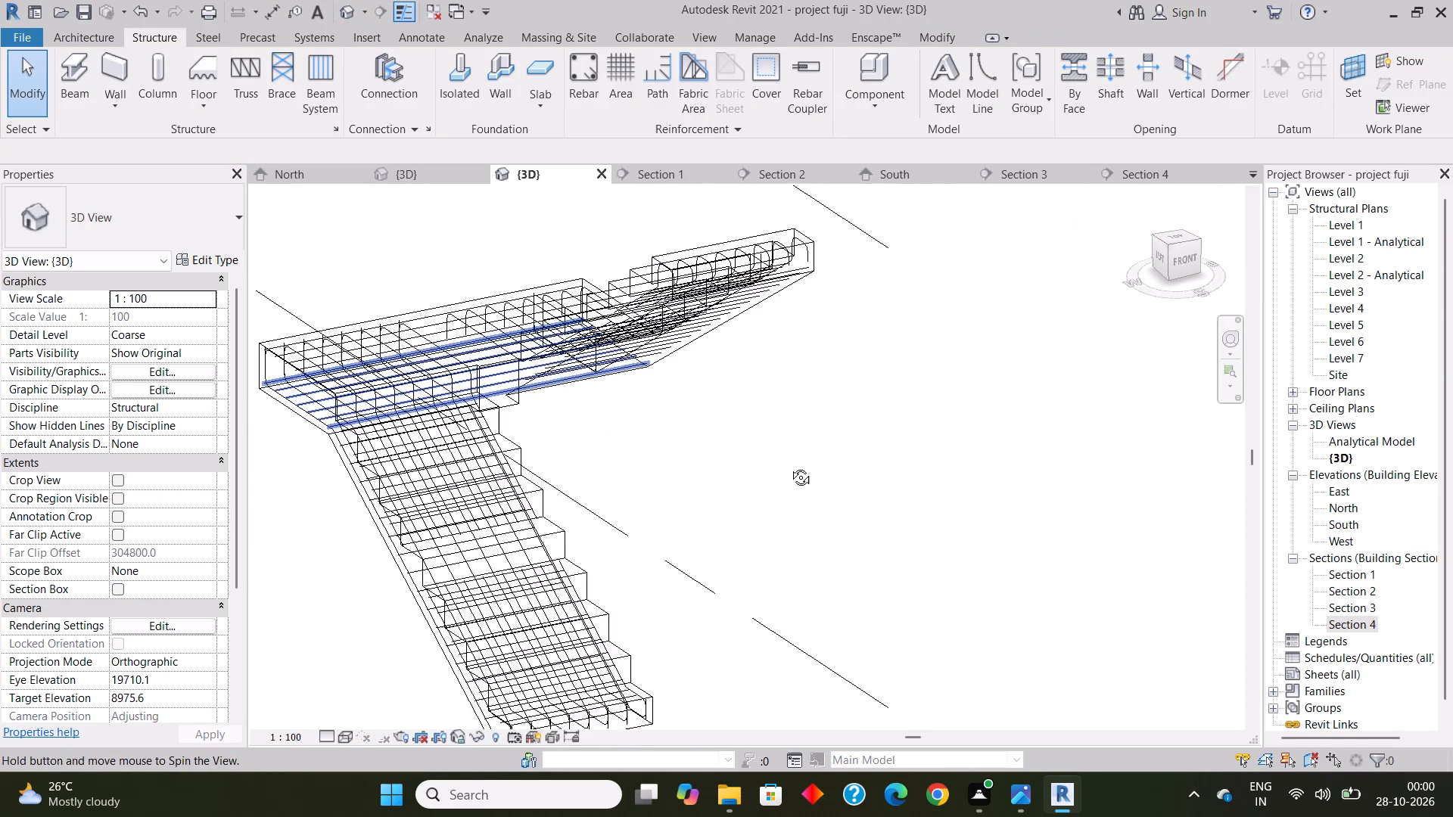
{"action": "middle_click_drag", "start_coordinate": [789, 466], "coordinate": [687, 466], "text": "shift"}
{"action": "scroll", "coordinate": [611, 389], "scroll_direction": "down", "scroll_amount": 8}
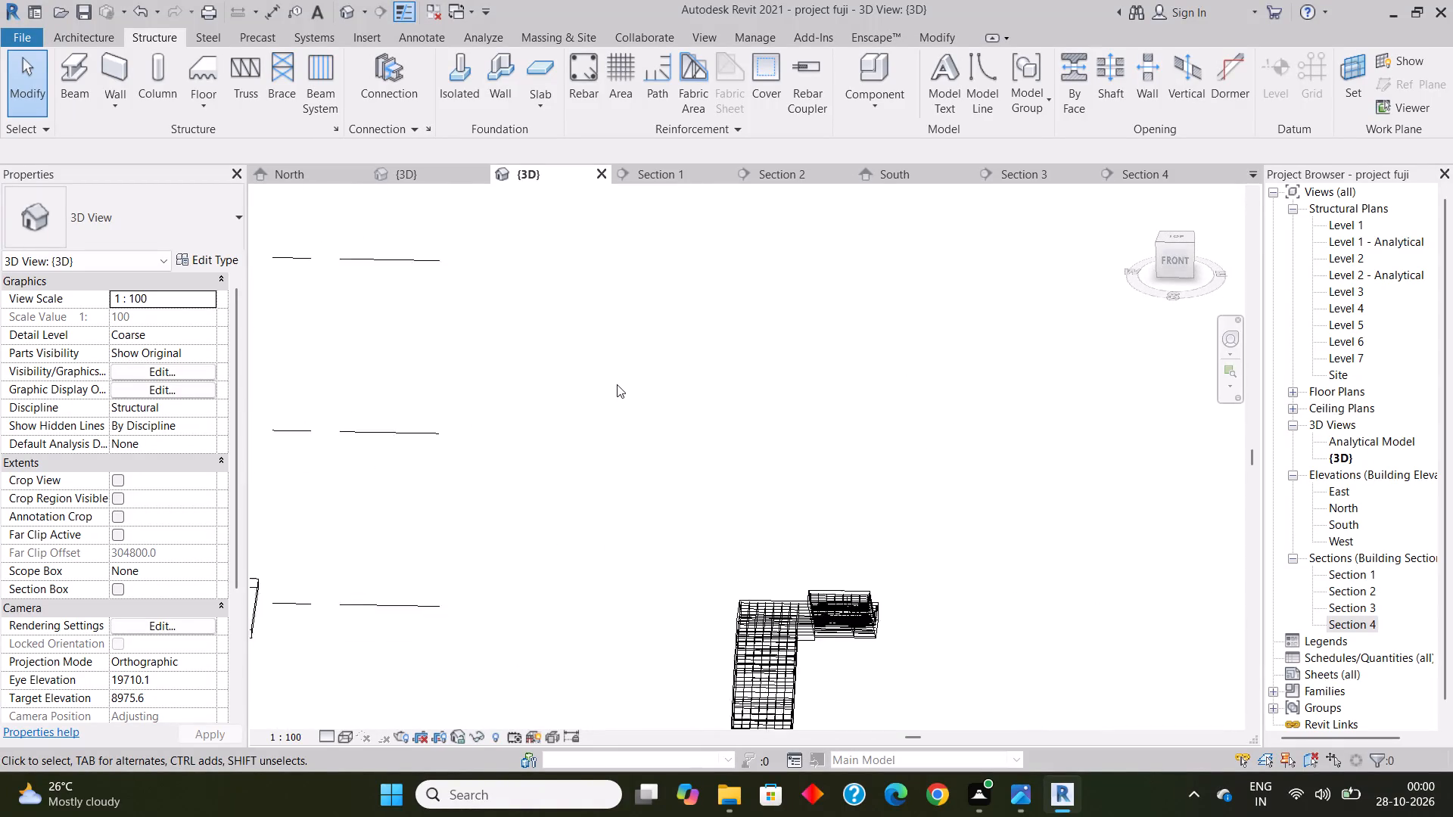
{"action": "scroll", "coordinate": [617, 384], "scroll_direction": "down", "scroll_amount": 6}
{"action": "middle_click_drag", "start_coordinate": [699, 531], "coordinate": [589, 637], "text": "shift"}
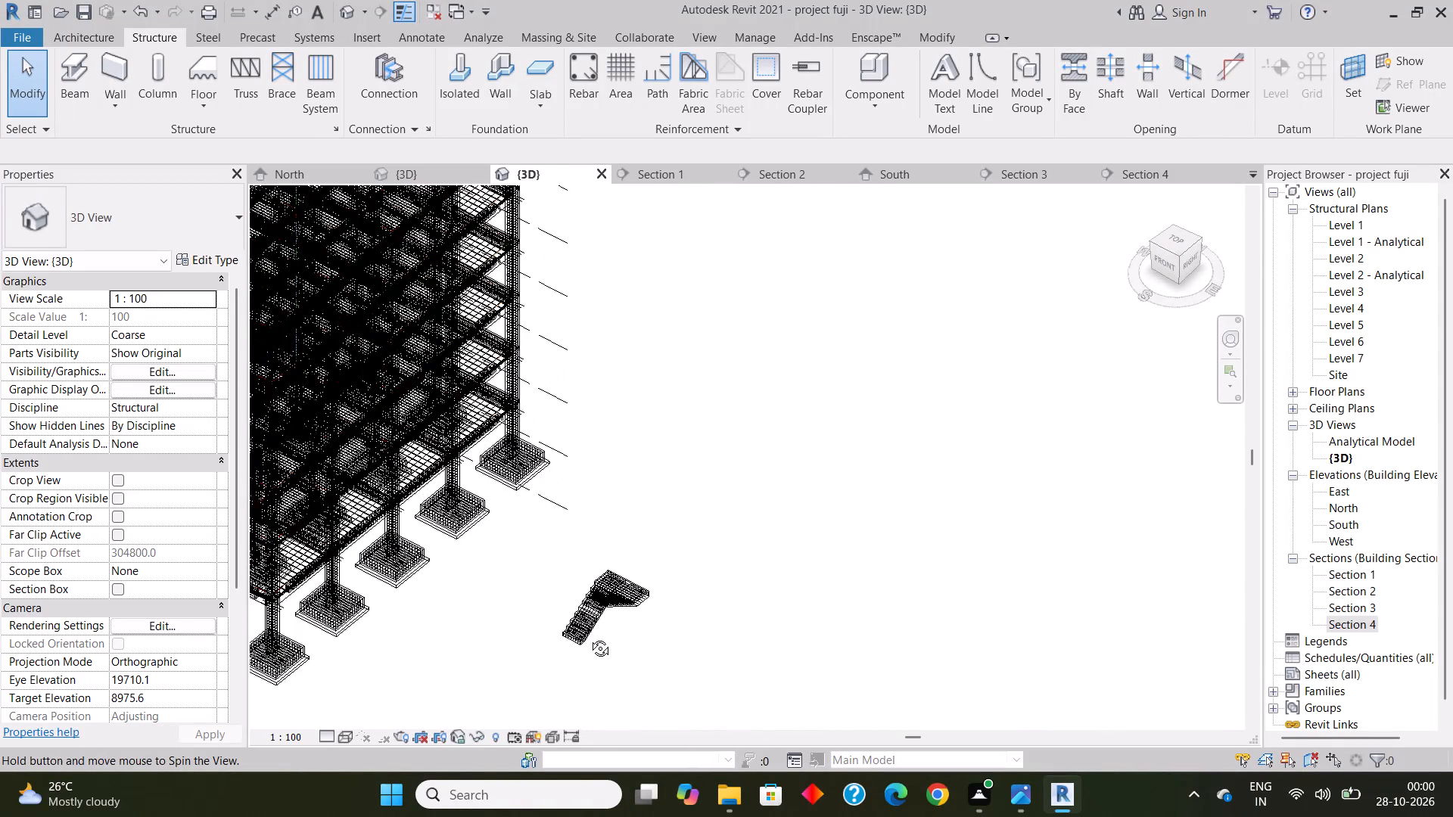
{"action": "middle_click_drag", "start_coordinate": [589, 637], "coordinate": [589, 632], "text": "shift"}
{"action": "scroll", "coordinate": [594, 611], "scroll_direction": "up", "scroll_amount": 20}
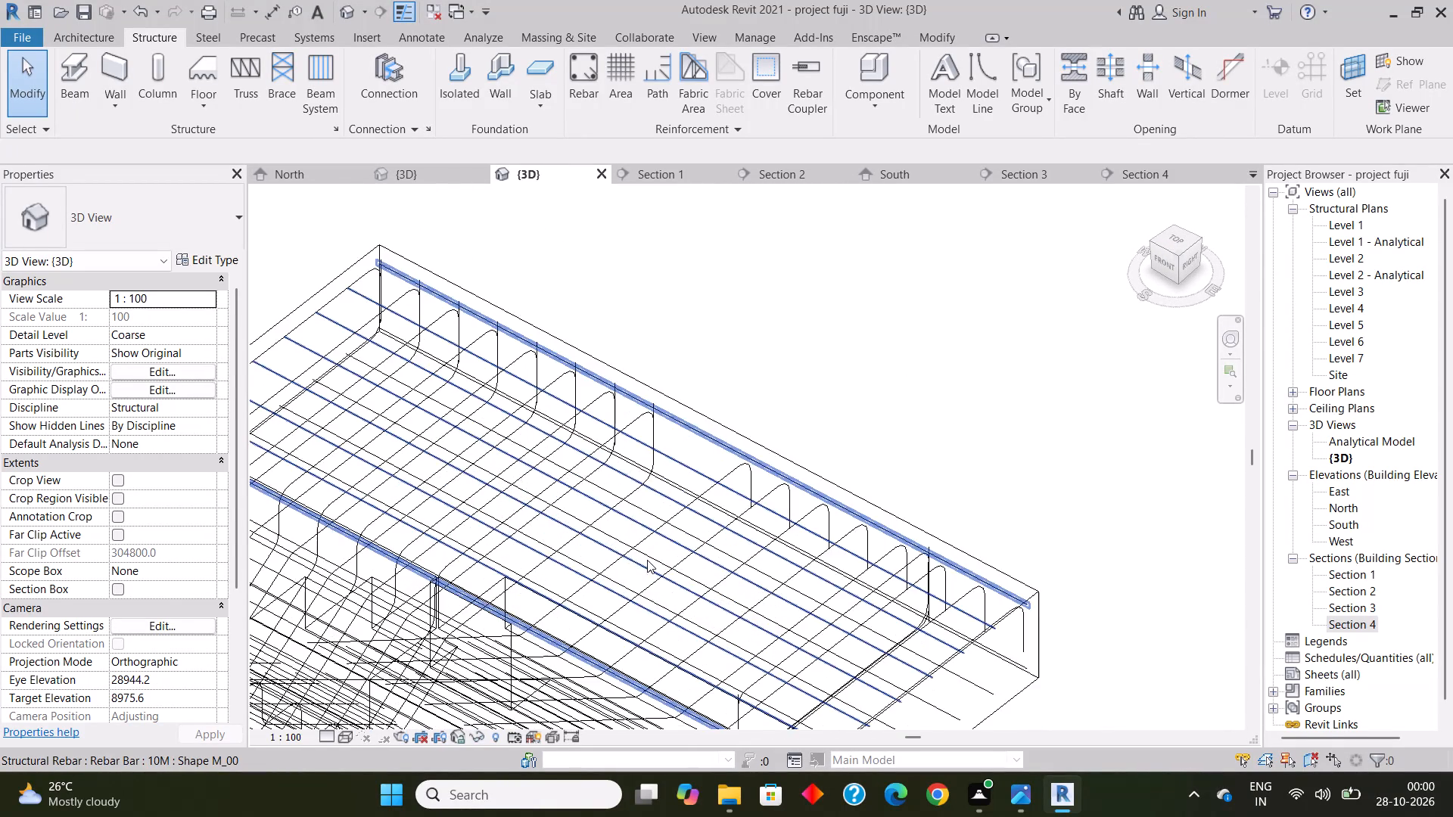
Set the landing's two 10M M_17 bars to a Maximum Spacing layout at 150 mm.
{"action": "middle_click_drag", "start_coordinate": [647, 556], "coordinate": [709, 377]}
{"action": "scroll", "coordinate": [709, 377], "scroll_direction": "up", "scroll_amount": 1}
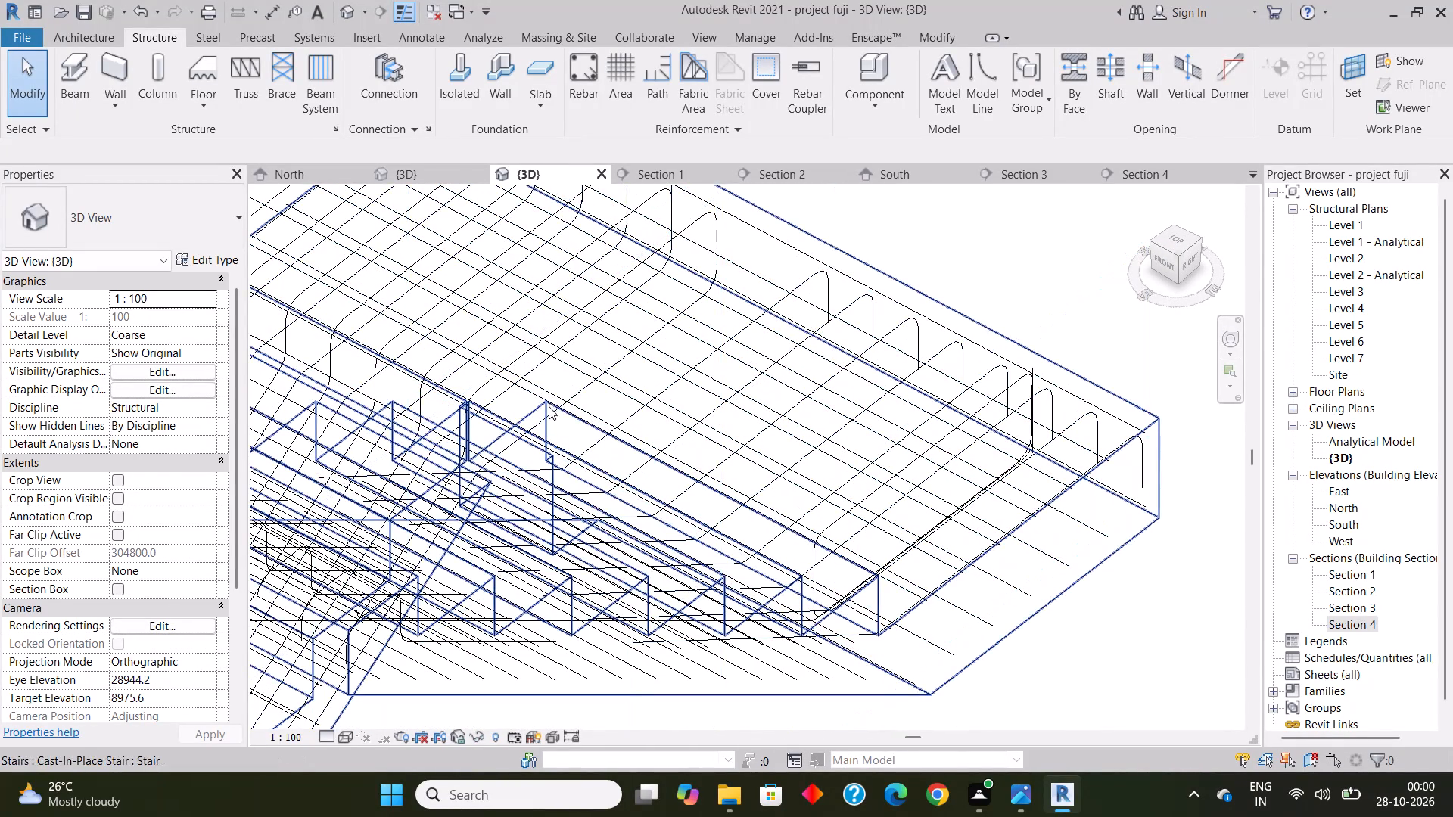
{"action": "scroll", "coordinate": [663, 376], "scroll_direction": "down", "scroll_amount": 9}
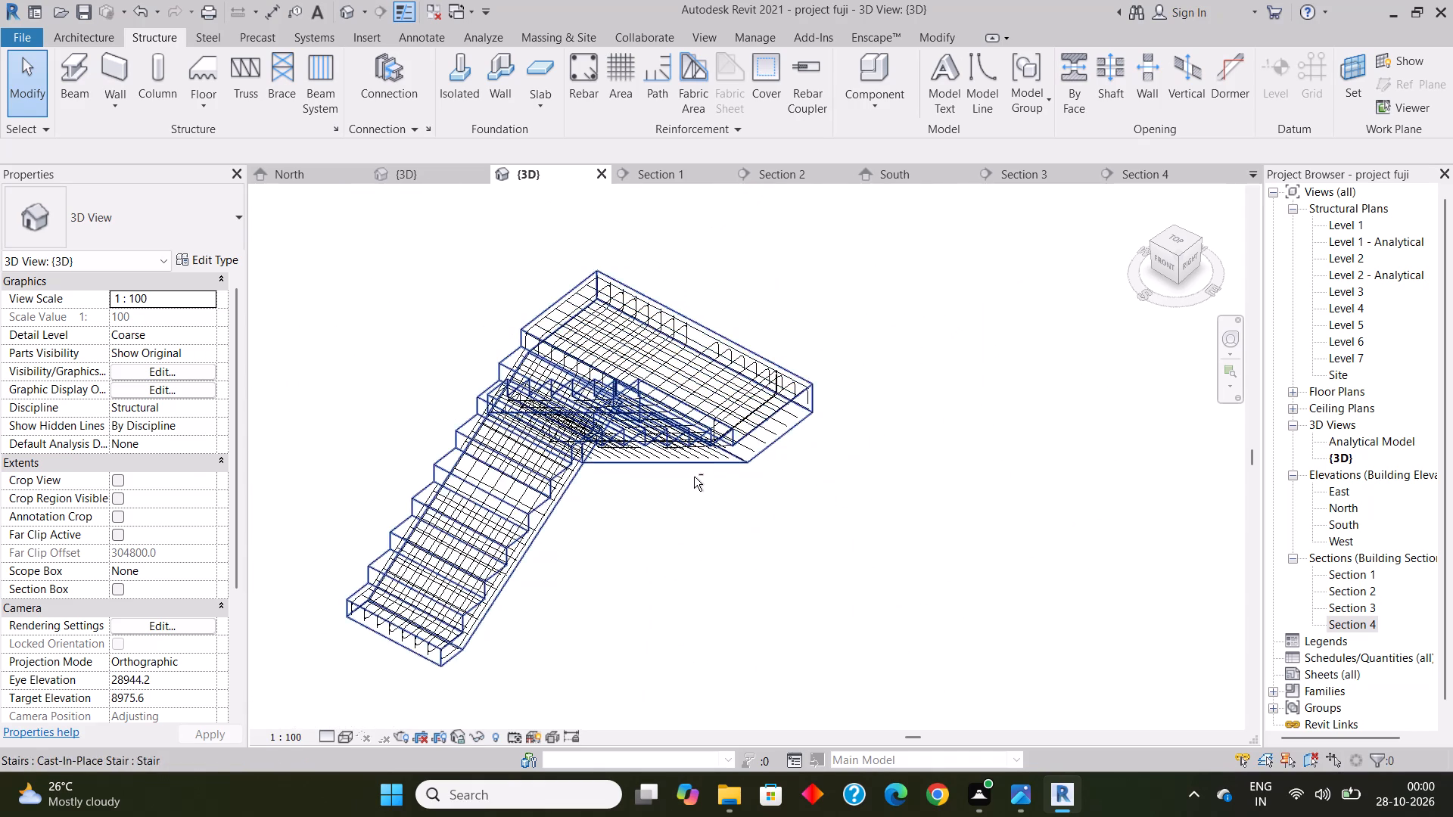
{"action": "middle_click_drag", "start_coordinate": [692, 478], "coordinate": [644, 475], "text": "shift"}
{"action": "middle_click_drag", "start_coordinate": [553, 446], "coordinate": [943, 337]}
{"action": "scroll", "coordinate": [744, 318], "scroll_direction": "down", "scroll_amount": 5}
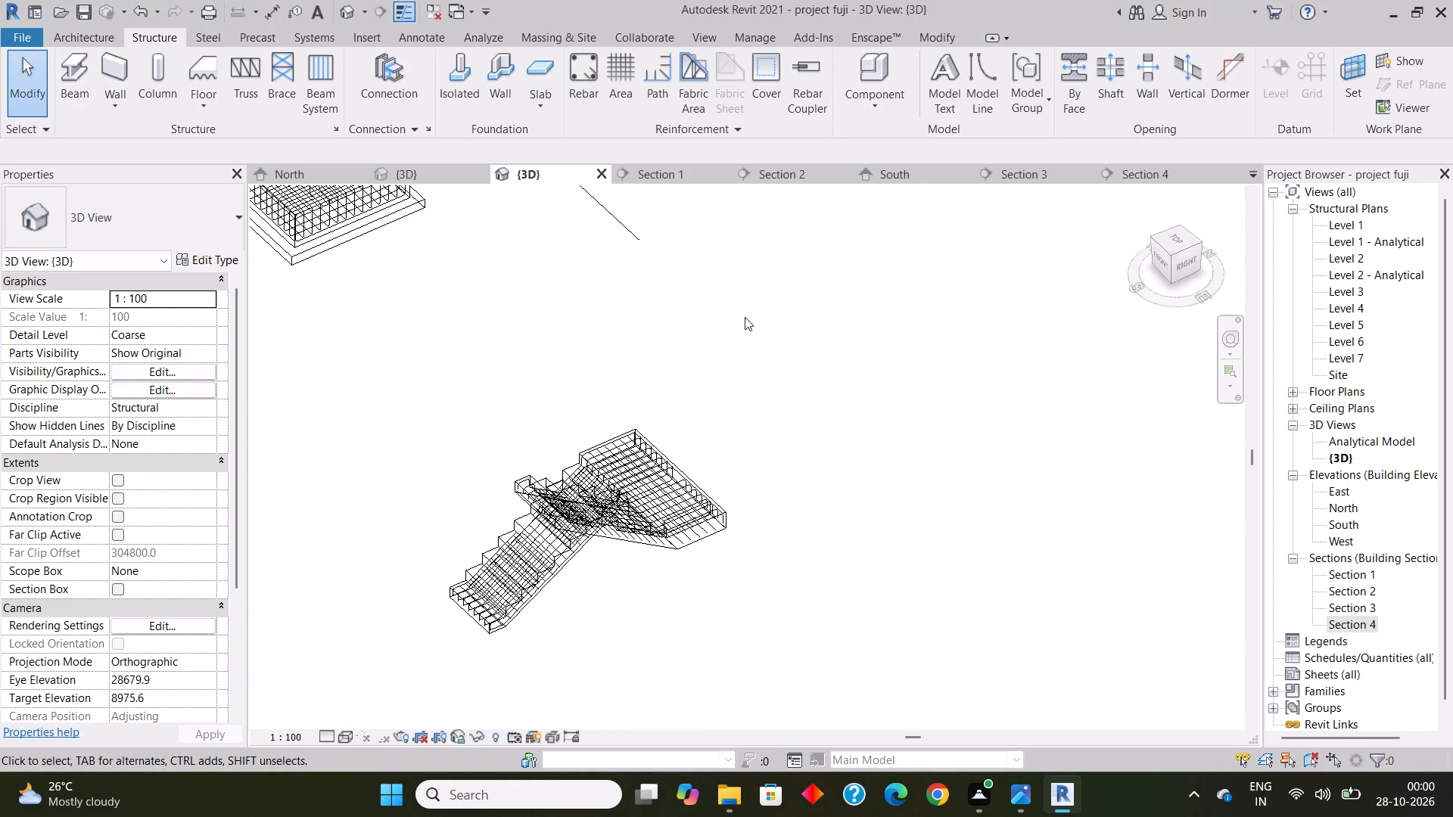
{"action": "scroll", "coordinate": [745, 317], "scroll_direction": "down", "scroll_amount": 2}
{"action": "middle_click_drag", "start_coordinate": [717, 532], "coordinate": [645, 532], "text": "shift"}
{"action": "middle_click_drag", "start_coordinate": [627, 480], "coordinate": [1020, 344]}
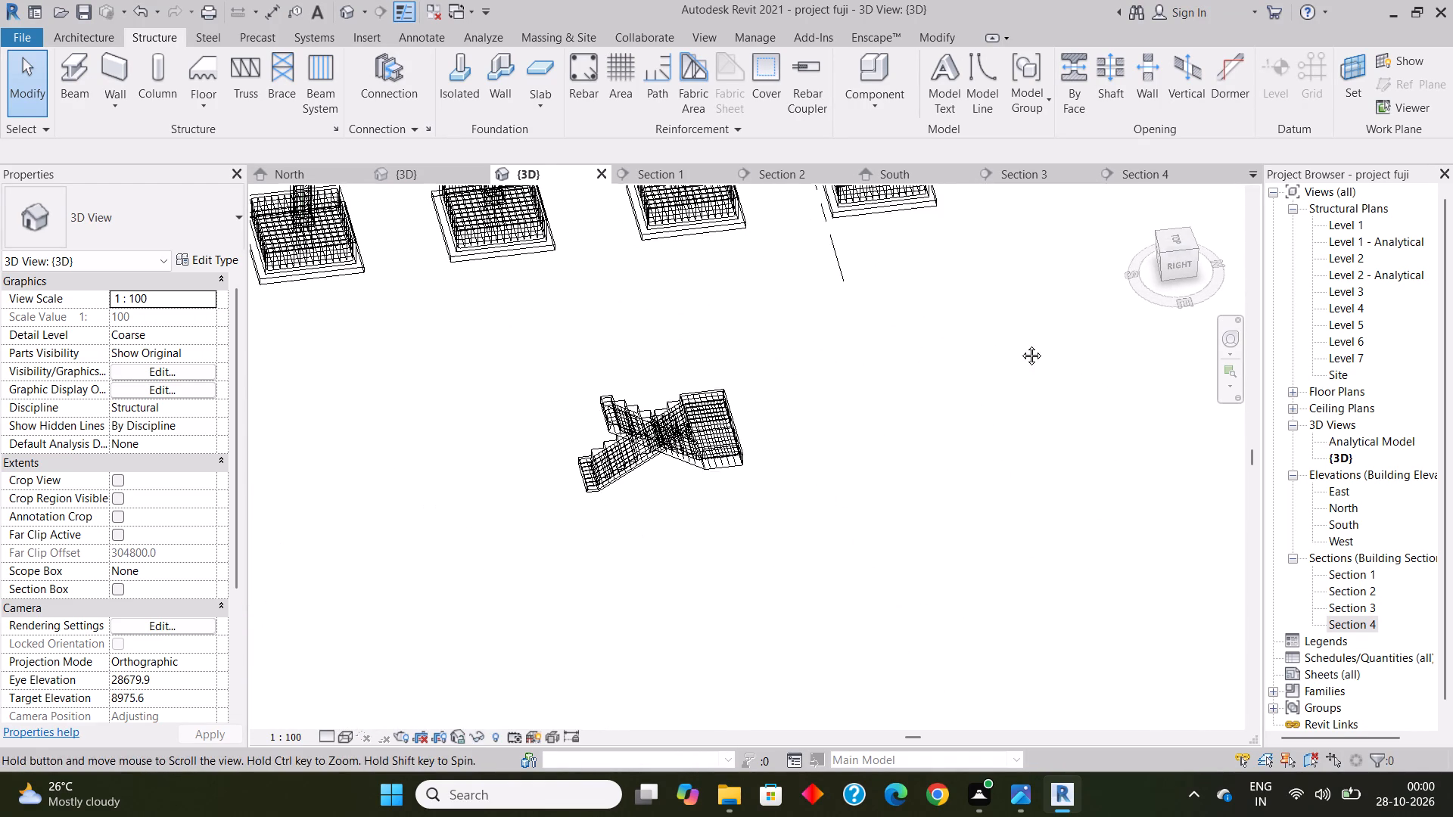
{"action": "middle_click_drag", "start_coordinate": [1020, 344], "coordinate": [1016, 346]}
{"action": "middle_click_drag", "start_coordinate": [716, 518], "coordinate": [662, 523], "text": "shift"}
{"action": "middle_click_drag", "start_coordinate": [635, 489], "coordinate": [892, 444]}
{"action": "scroll", "coordinate": [730, 429], "scroll_direction": "up", "scroll_amount": 3}
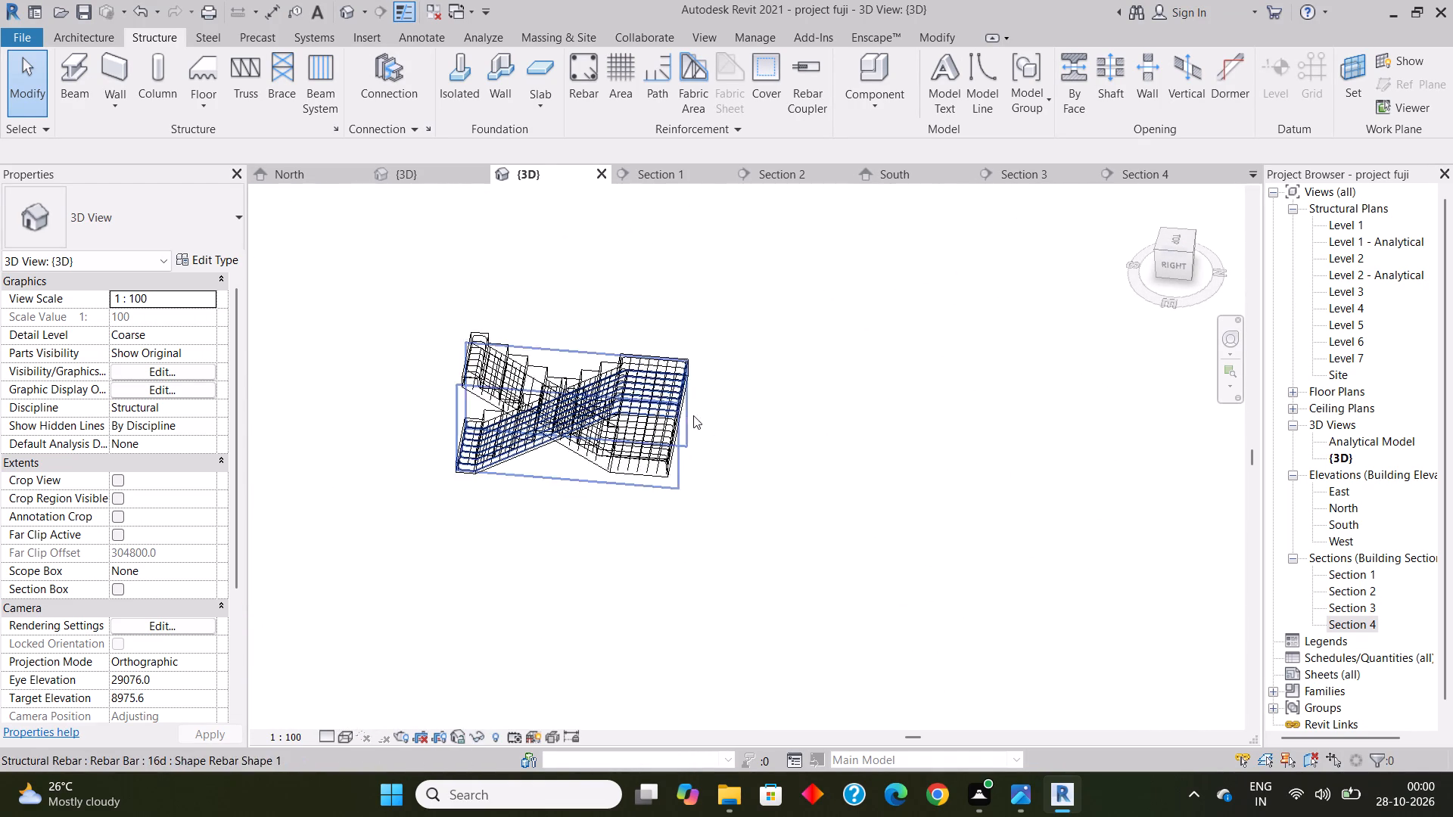
{"action": "scroll", "coordinate": [693, 415], "scroll_direction": "up", "scroll_amount": 4}
{"action": "scroll", "coordinate": [595, 377], "scroll_direction": "up", "scroll_amount": 6}
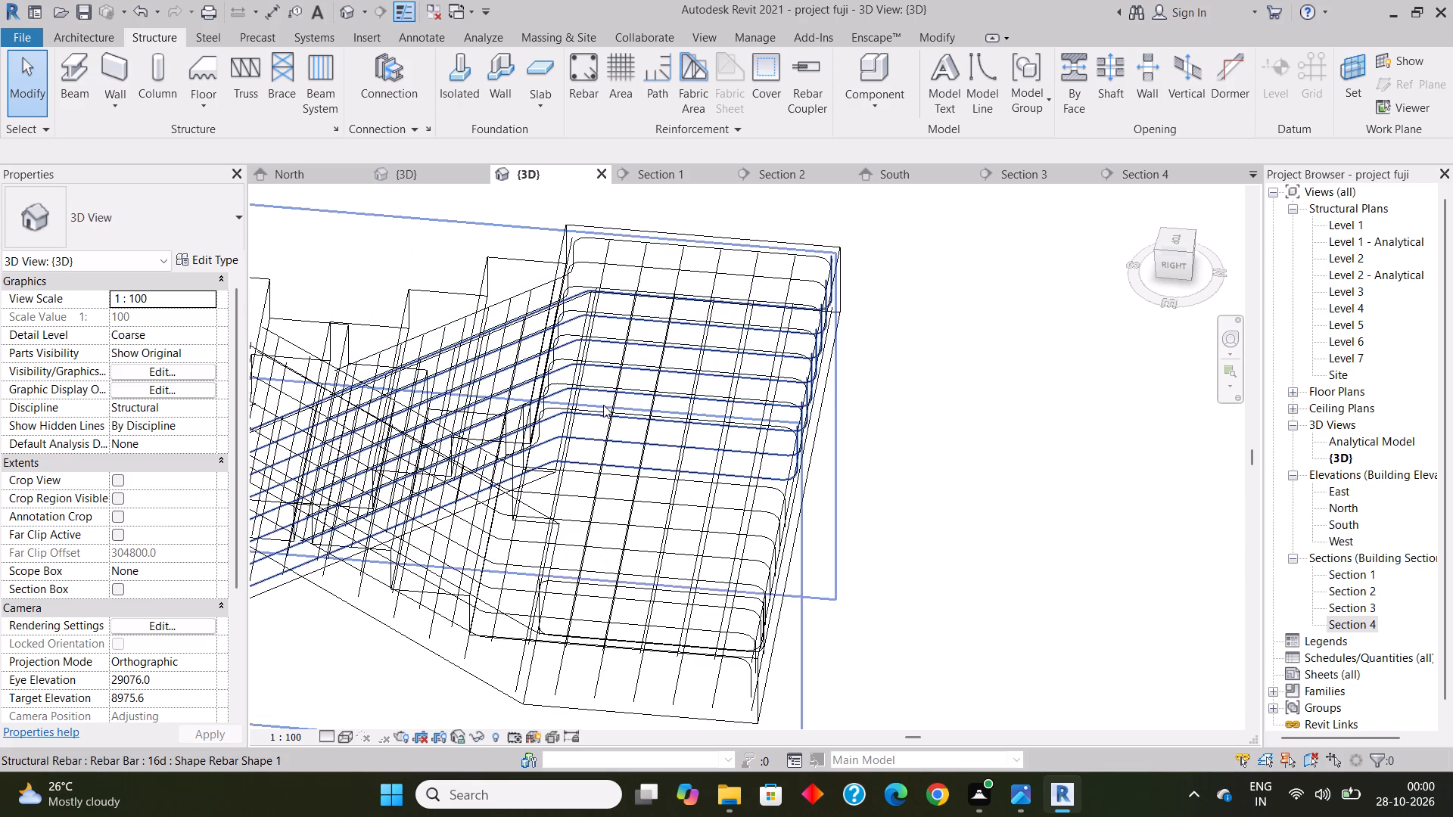
{"action": "scroll", "coordinate": [569, 490], "scroll_direction": "up", "scroll_amount": 4}
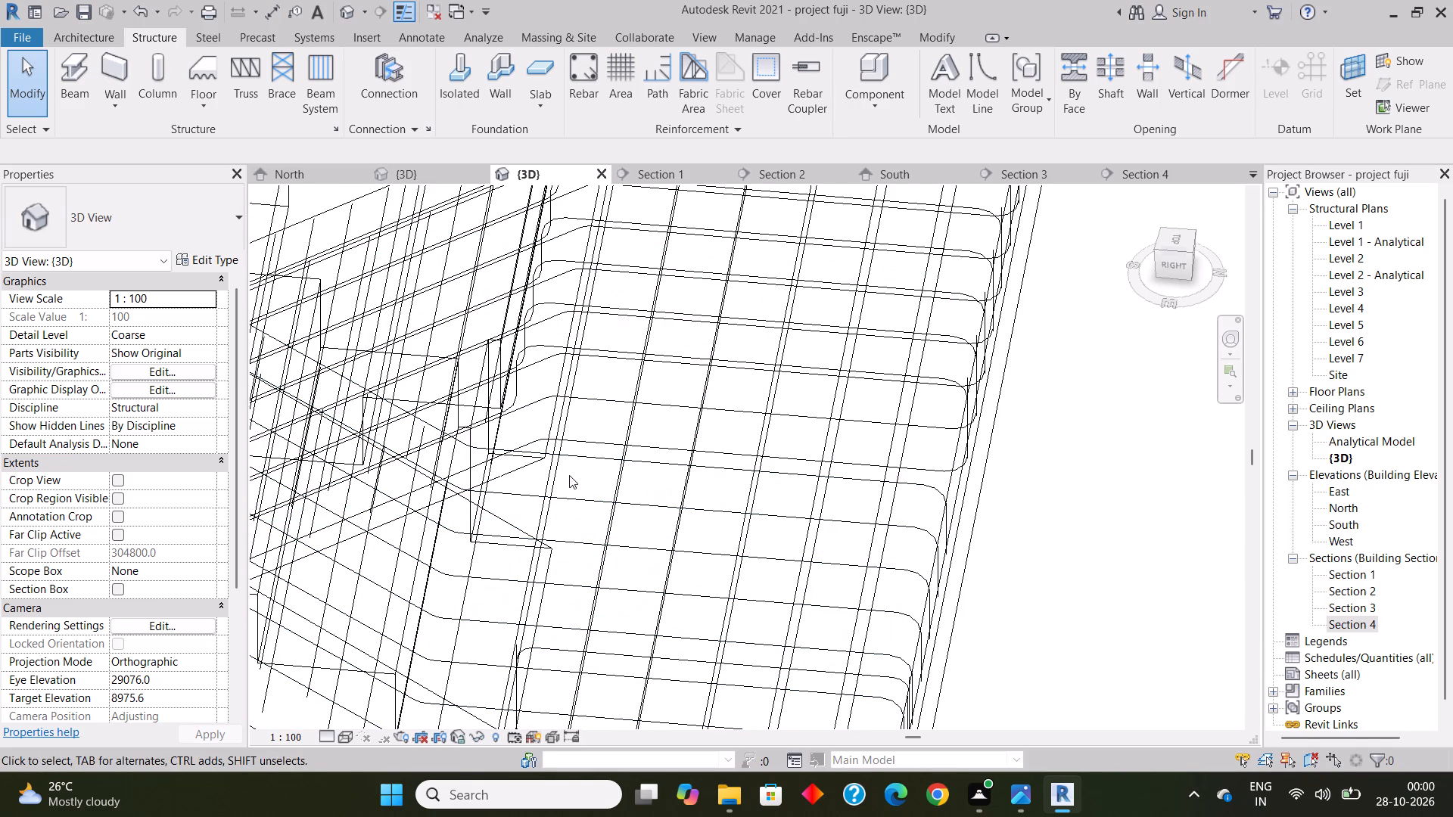
{"action": "scroll", "coordinate": [573, 459], "scroll_direction": "up", "scroll_amount": 3}
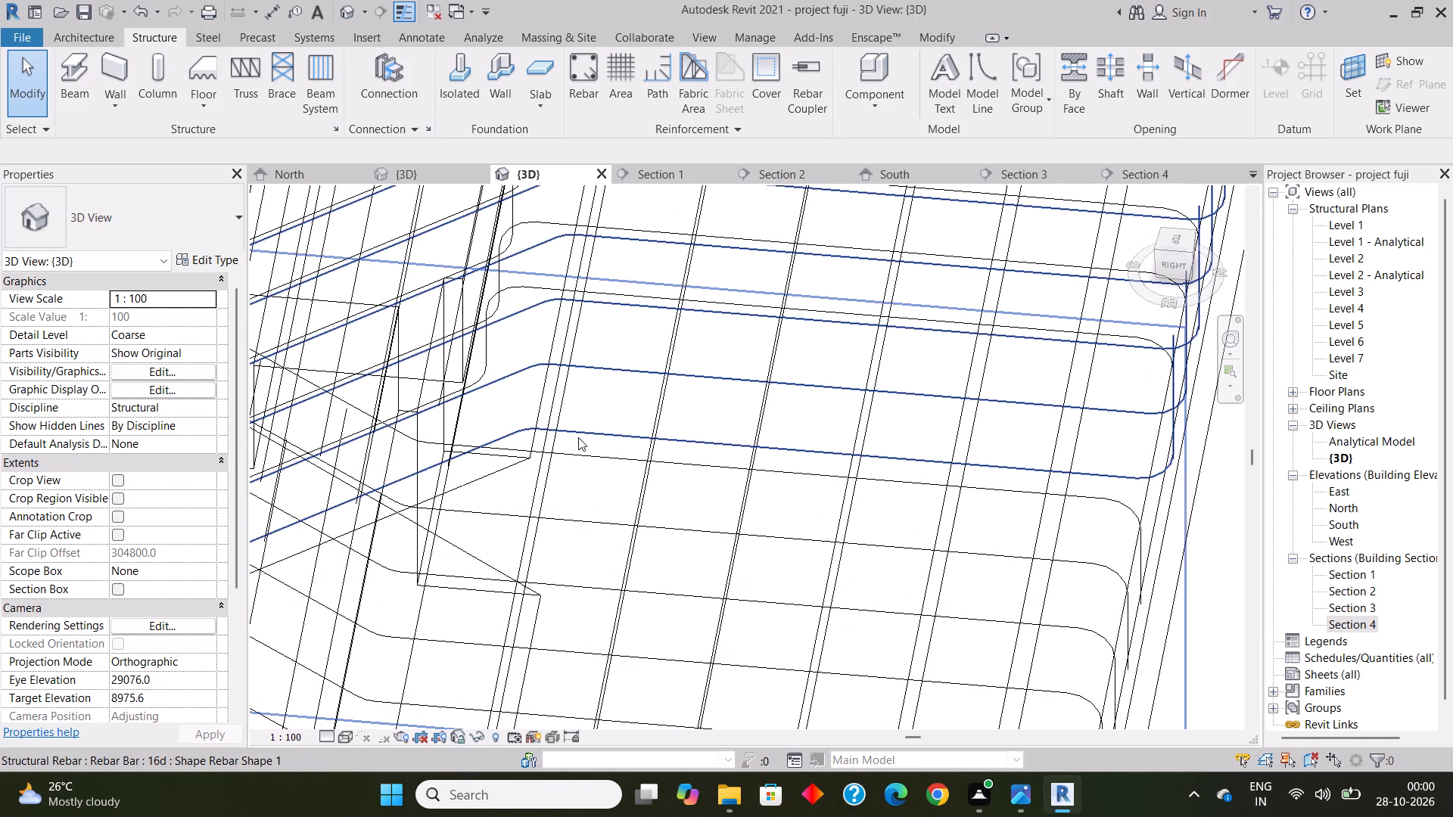
{"action": "scroll", "coordinate": [578, 437], "scroll_direction": "down", "scroll_amount": 1}
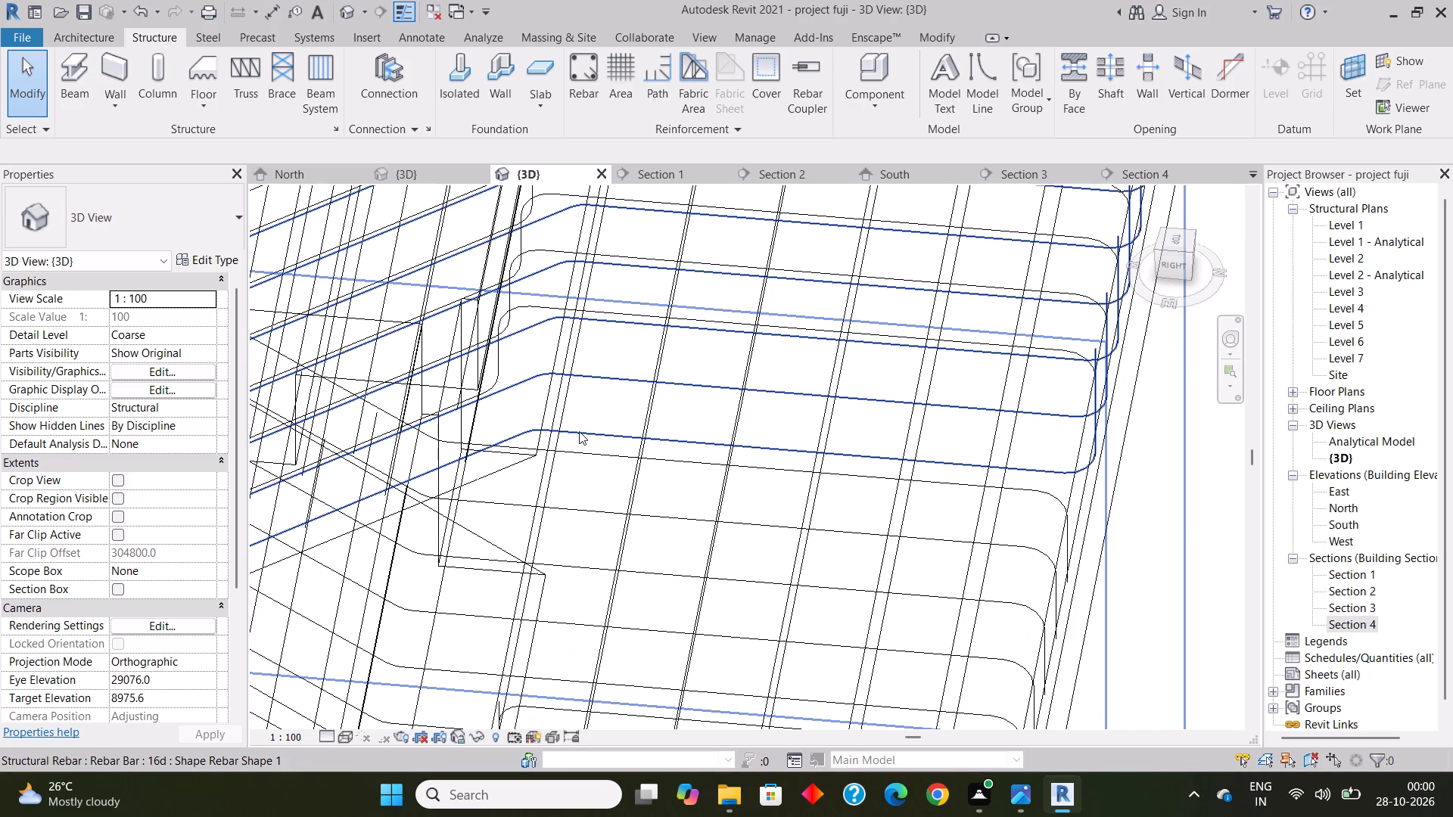
{"action": "scroll", "coordinate": [576, 338], "scroll_direction": "down", "scroll_amount": 3}
{"action": "scroll", "coordinate": [534, 634], "scroll_direction": "up", "scroll_amount": 3}
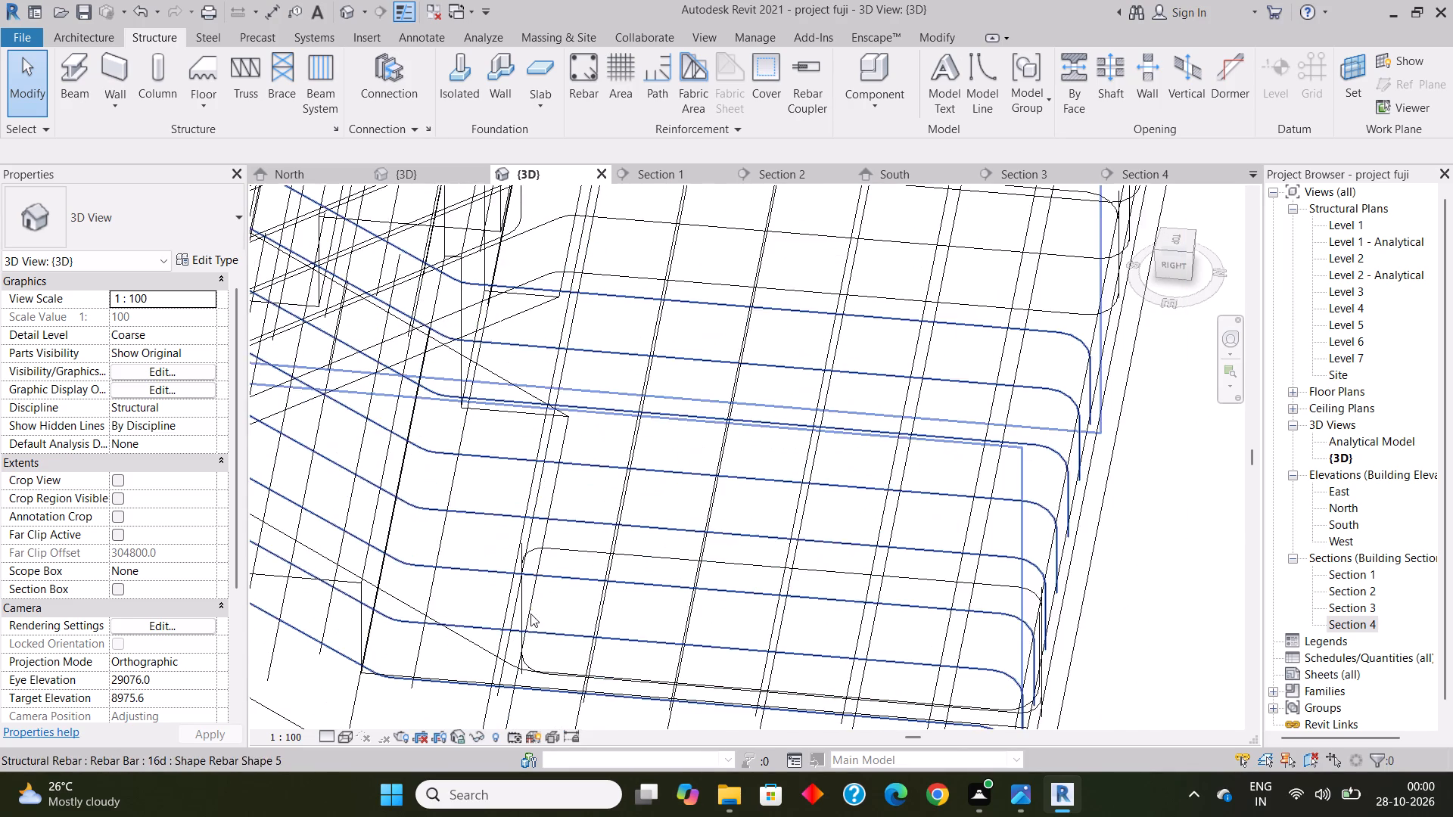
{"action": "scroll", "coordinate": [531, 604], "scroll_direction": "up", "scroll_amount": 3}
{"action": "left_click", "coordinate": [593, 524]}
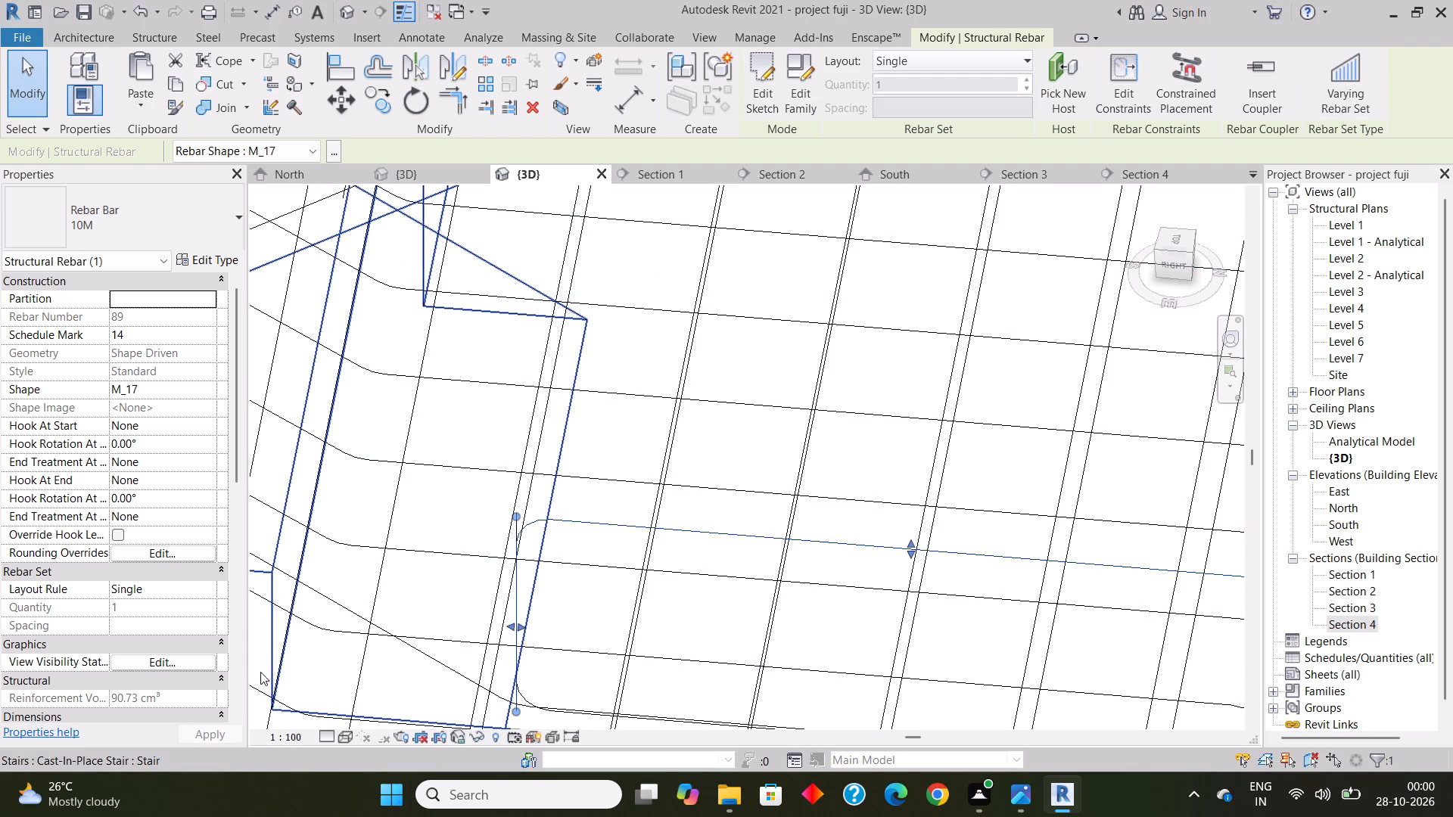
{"action": "left_click", "coordinate": [530, 701], "text": "ctrl"}
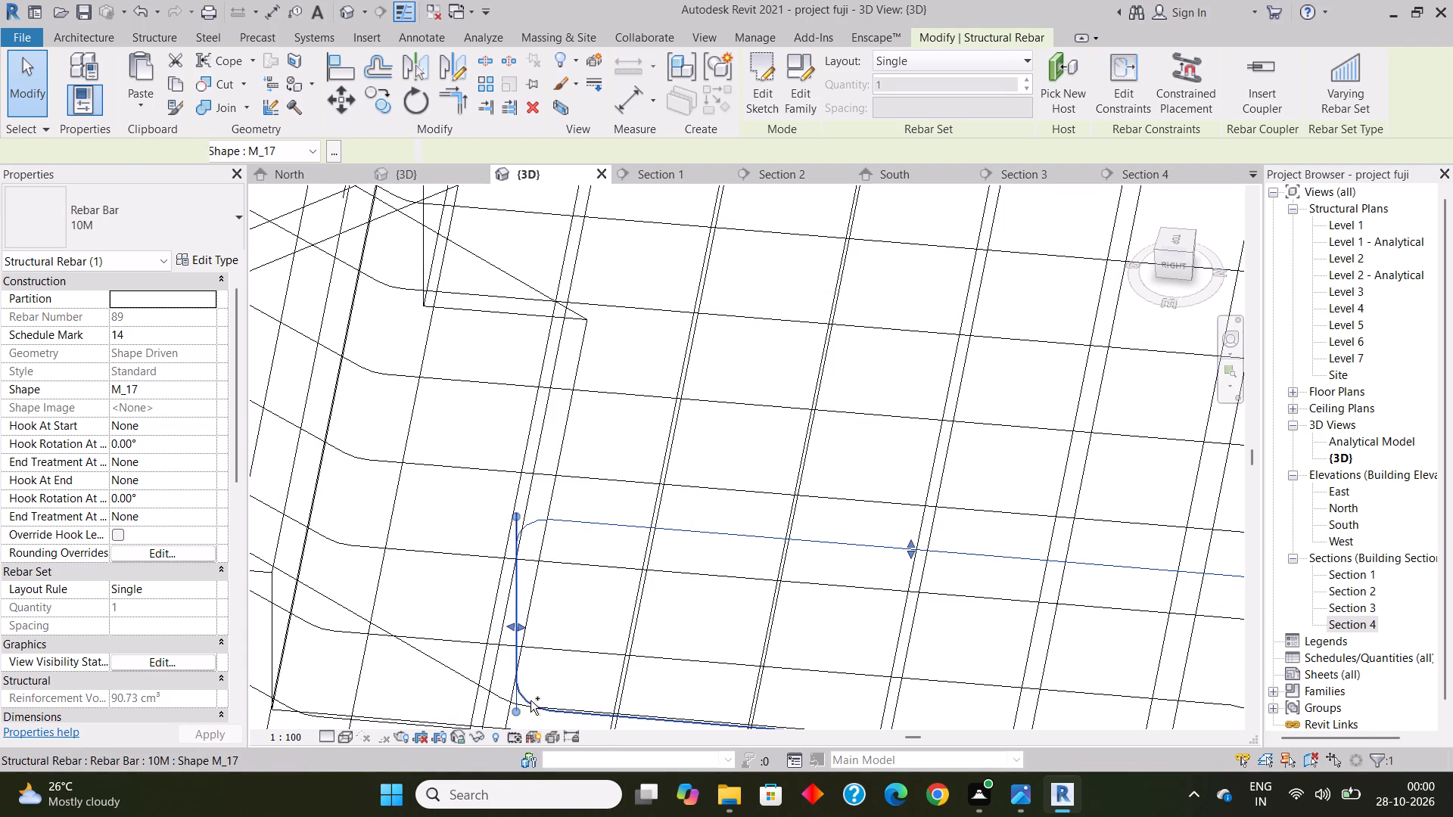
{"action": "left_click", "coordinate": [933, 57]}
{"action": "left_click", "coordinate": [937, 127]}
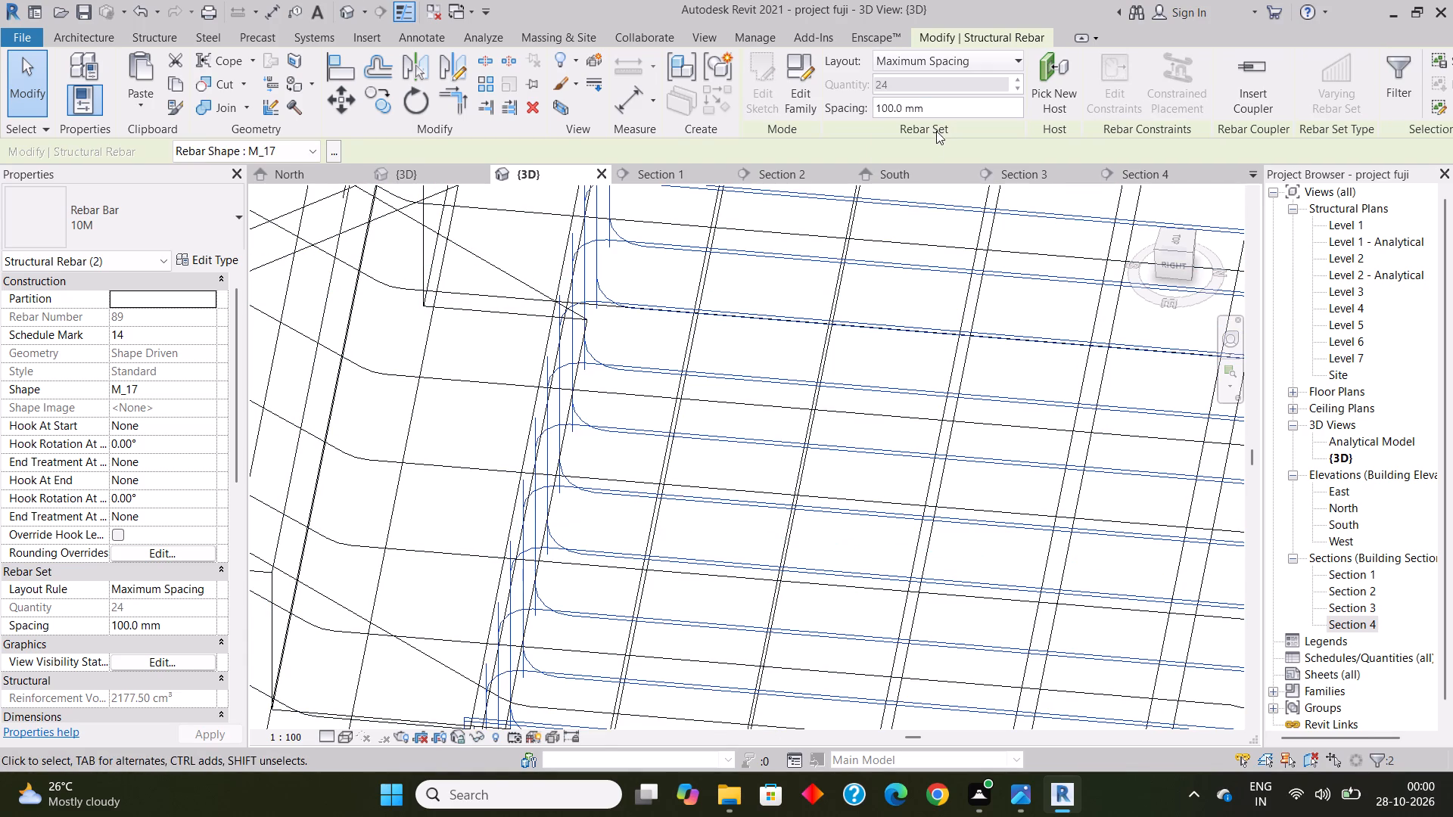
{"action": "left_click_drag", "start_coordinate": [932, 108], "coordinate": [788, 108]}
{"action": "type", "text": "150mm"}
{"action": "key", "text": "Return"}
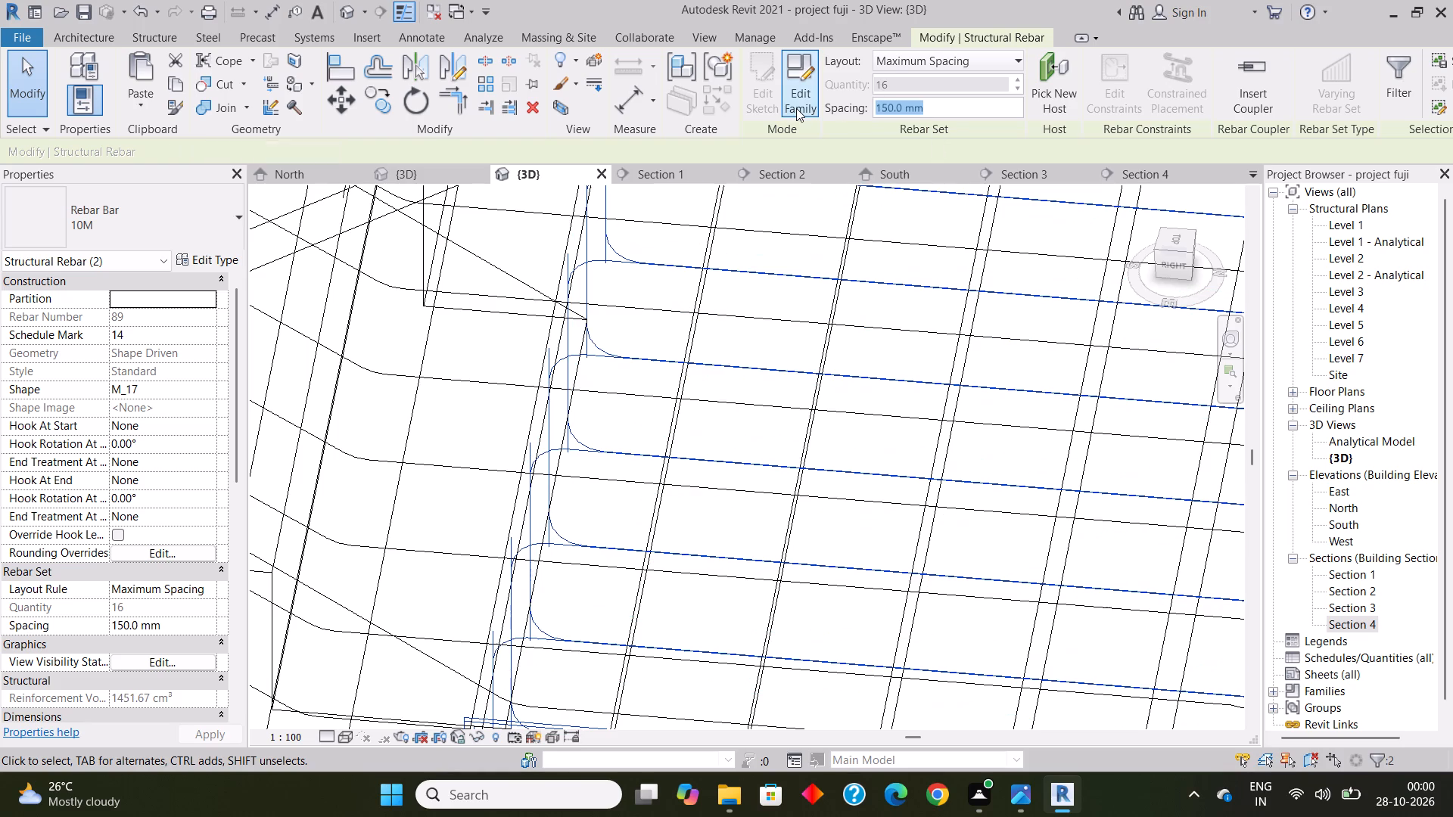
{"action": "scroll", "coordinate": [728, 448], "scroll_direction": "down", "scroll_amount": 5}
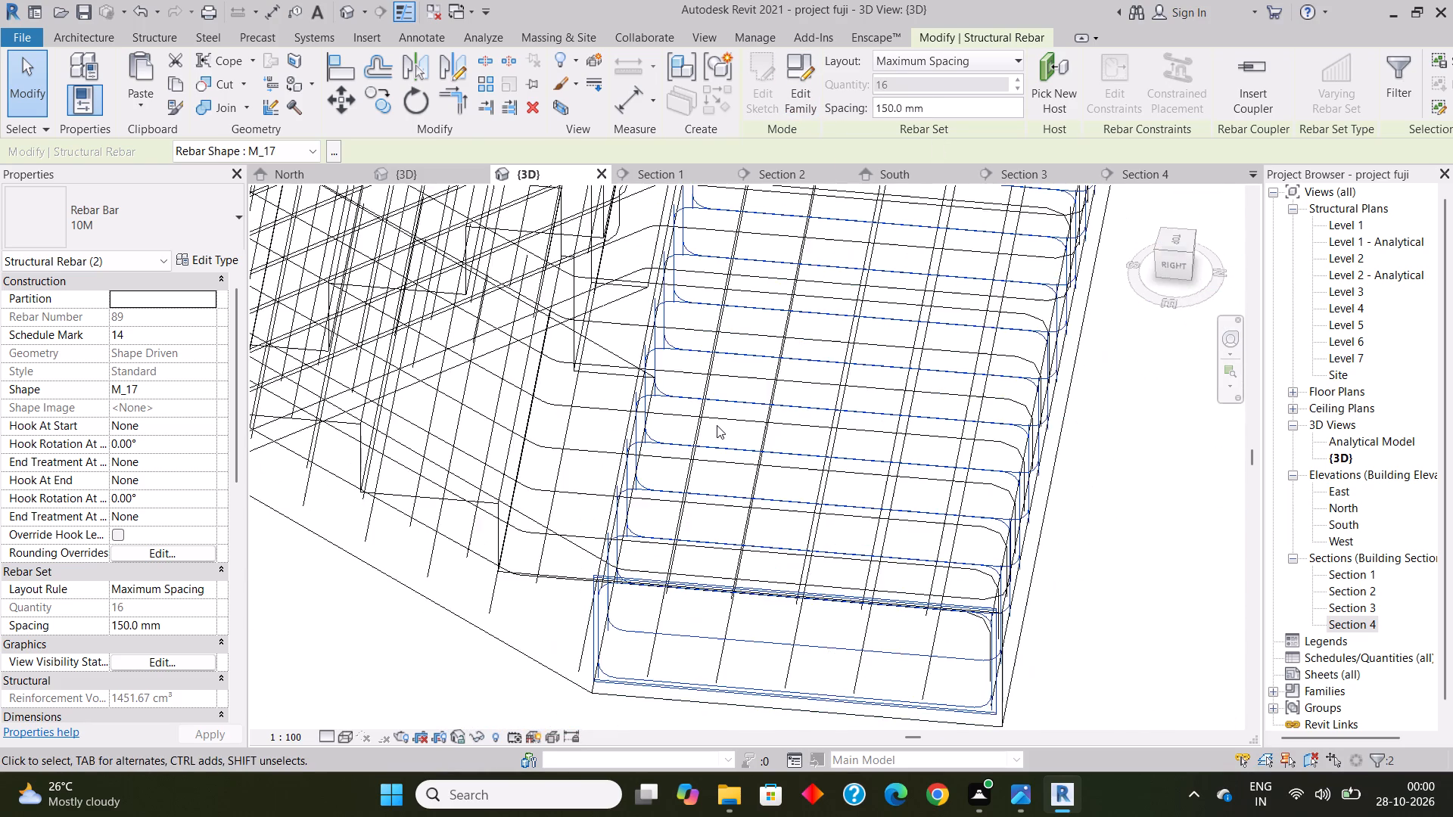
{"action": "scroll", "coordinate": [717, 423], "scroll_direction": "down", "scroll_amount": 7}
{"action": "middle_click_drag", "start_coordinate": [724, 435], "coordinate": [718, 482]}
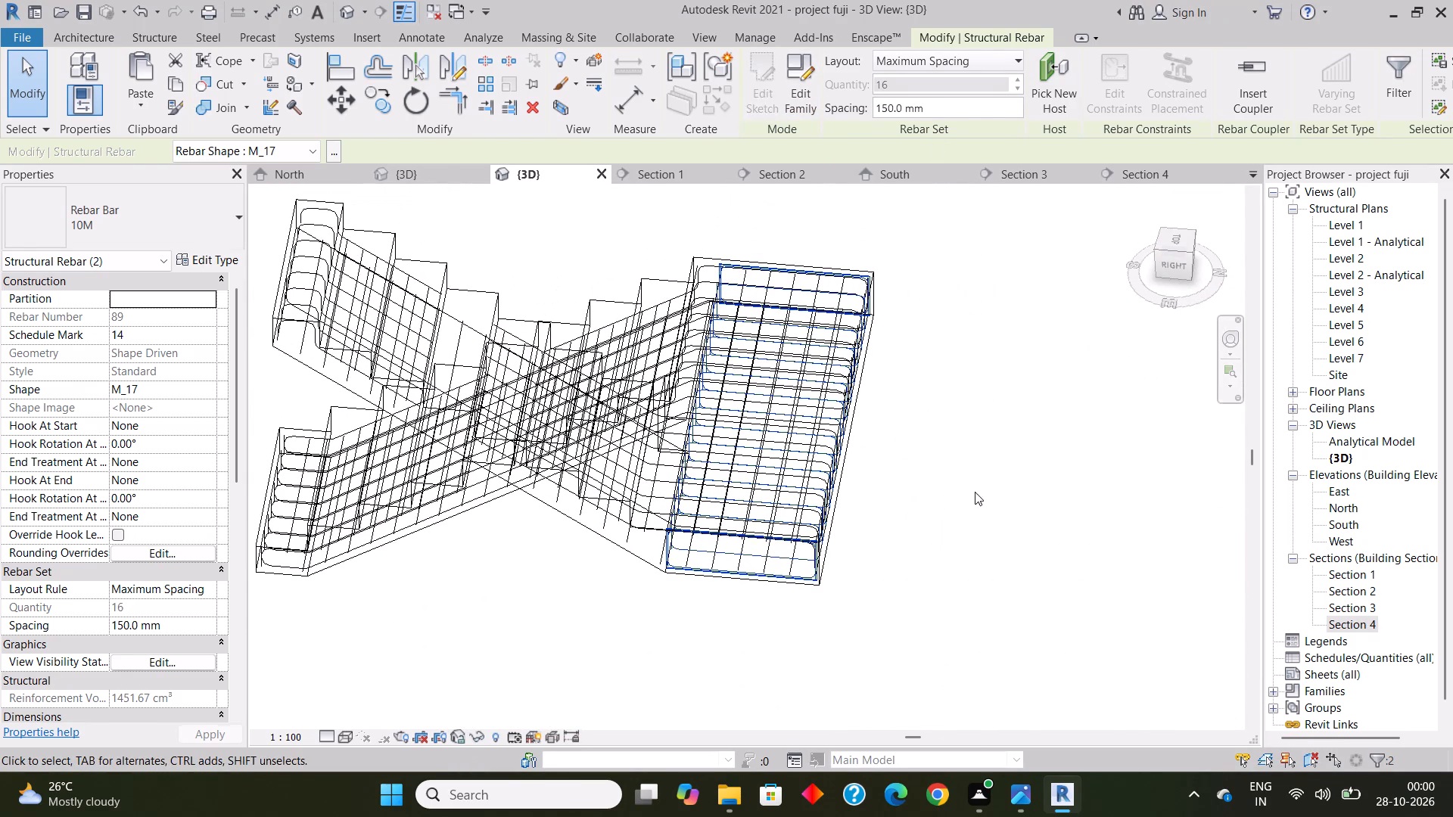
{"action": "left_click", "coordinate": [975, 492]}
Examine the stair's complete flight and landing reinforcement from several angles in the 3D view.
{"action": "middle_click_drag", "start_coordinate": [711, 542], "coordinate": [747, 543], "text": "shift"}
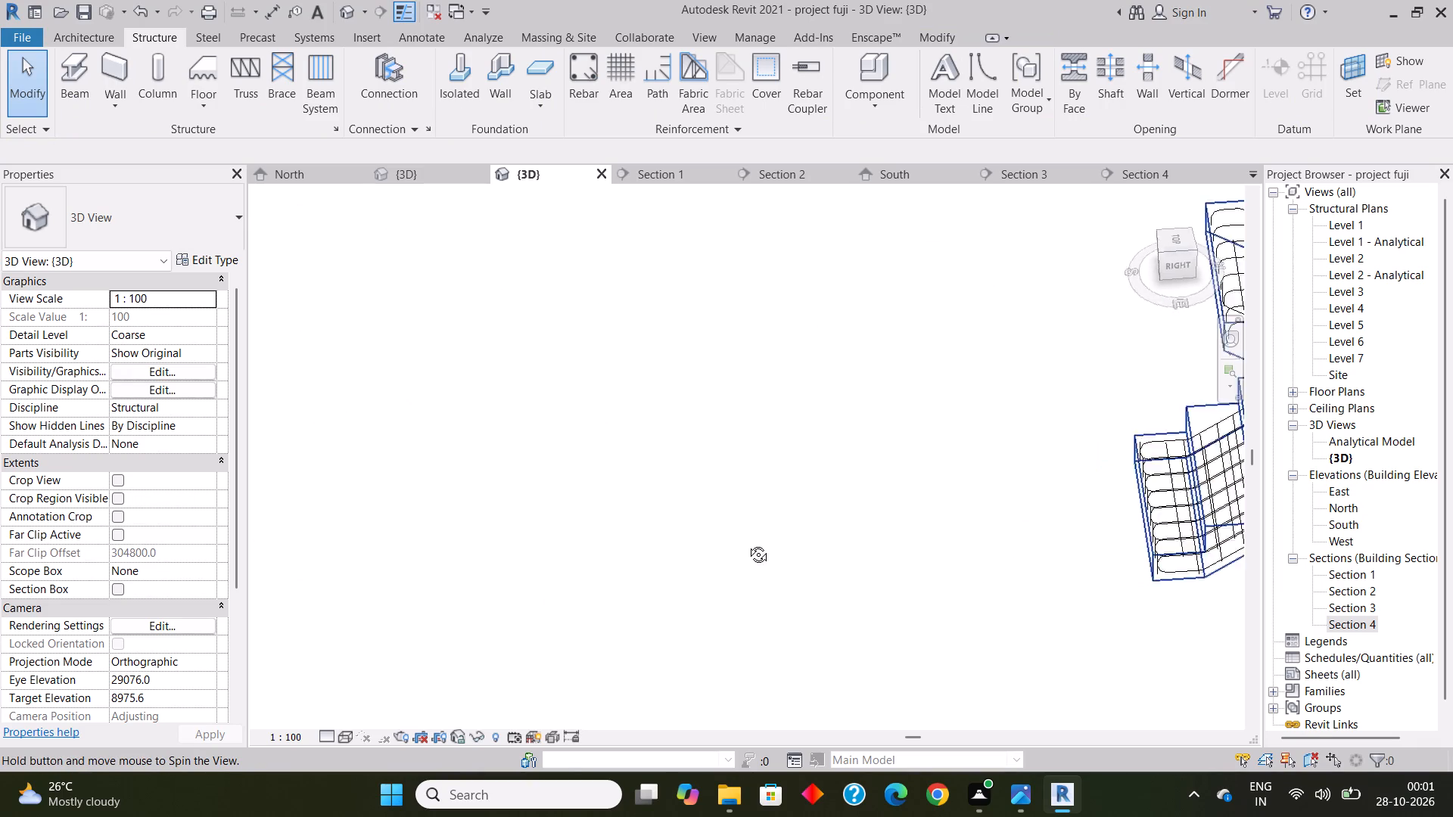
{"action": "middle_click_drag", "start_coordinate": [747, 543], "coordinate": [725, 536], "text": "shift"}
{"action": "scroll", "coordinate": [704, 518], "scroll_direction": "down", "scroll_amount": 9}
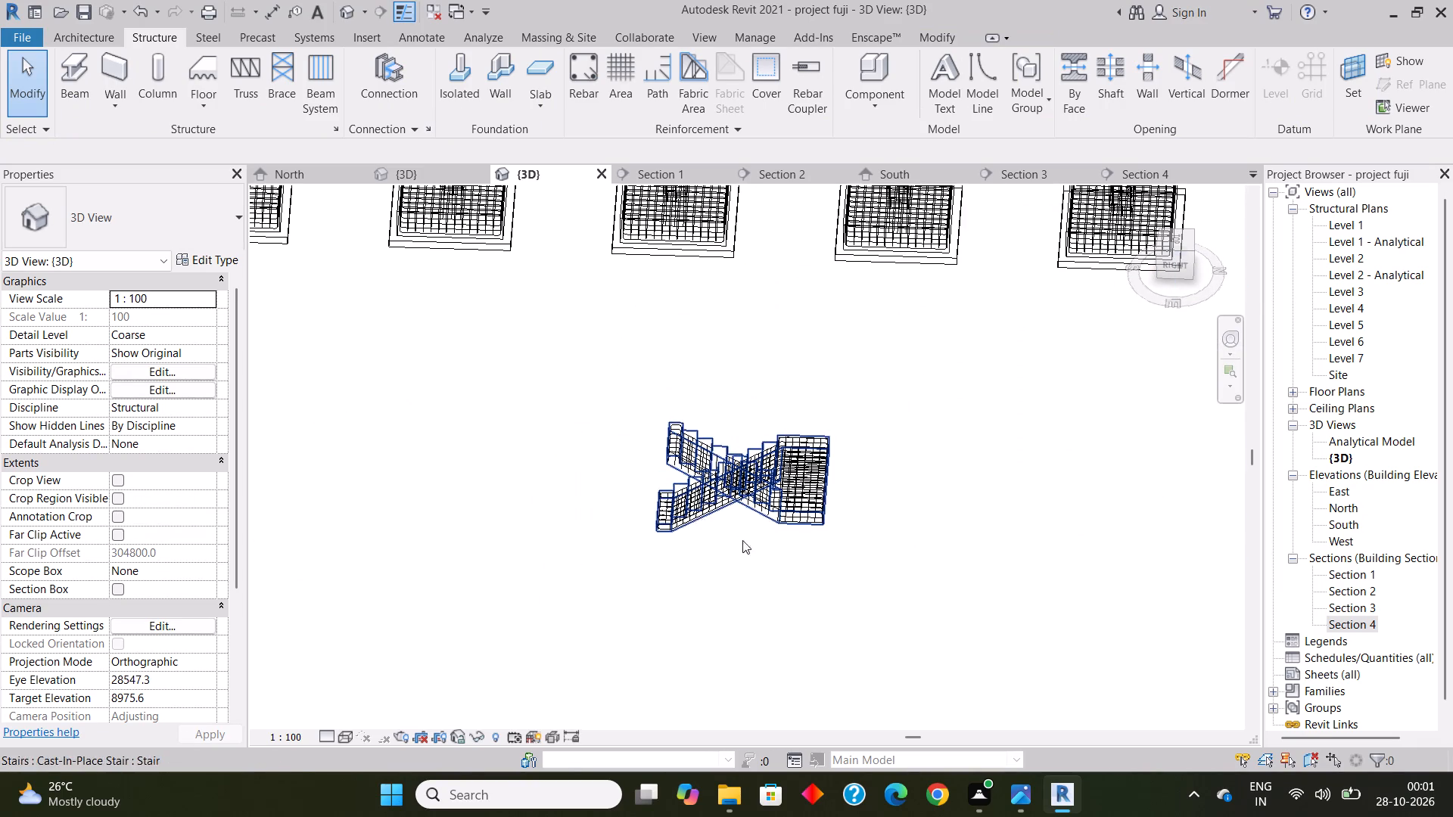
{"action": "middle_click_drag", "start_coordinate": [763, 567], "coordinate": [586, 613], "text": "alt"}
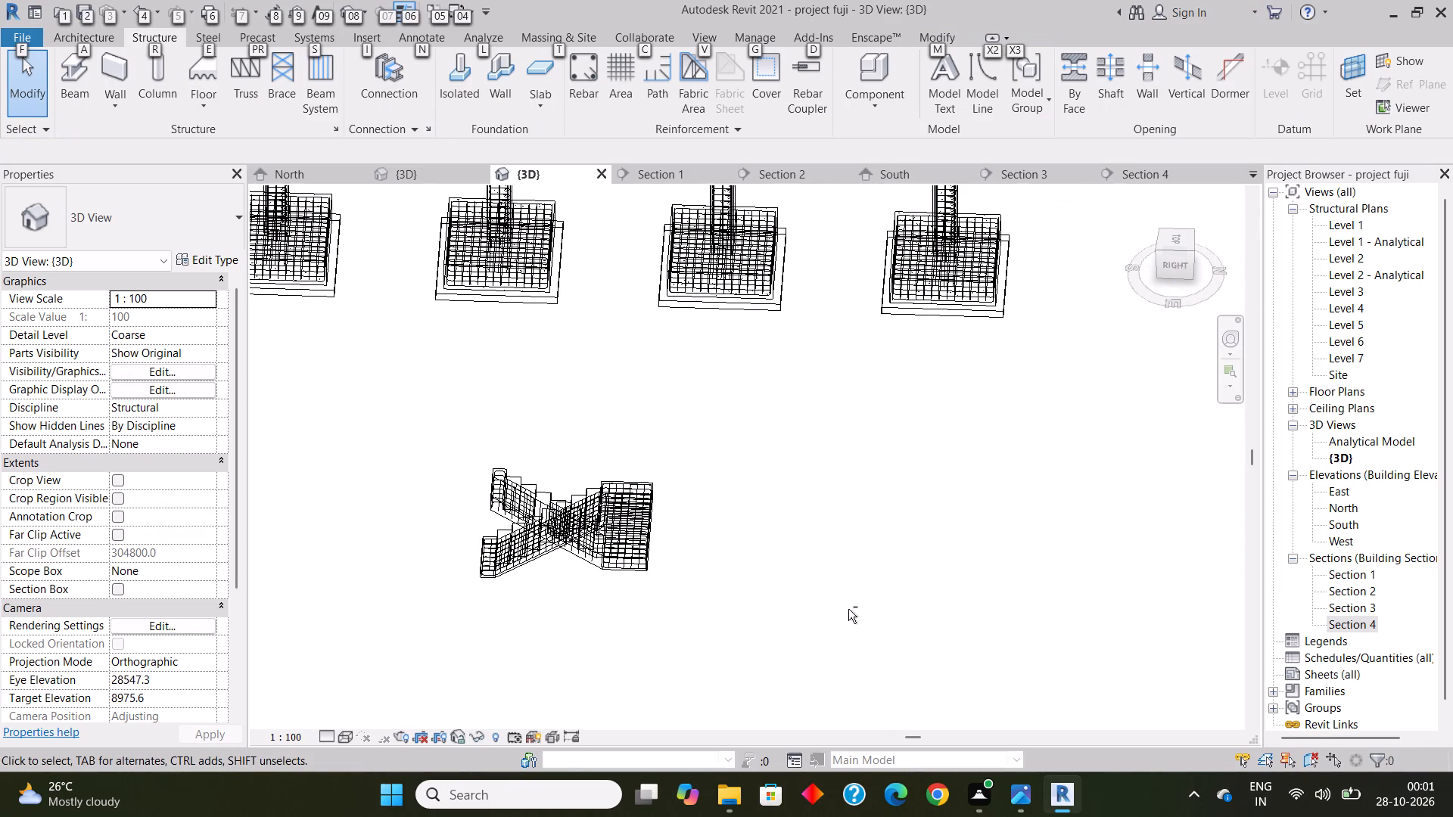
{"action": "middle_click_drag", "start_coordinate": [848, 608], "coordinate": [954, 510], "text": "shift"}
{"action": "middle_click_drag", "start_coordinate": [923, 467], "coordinate": [542, 575]}
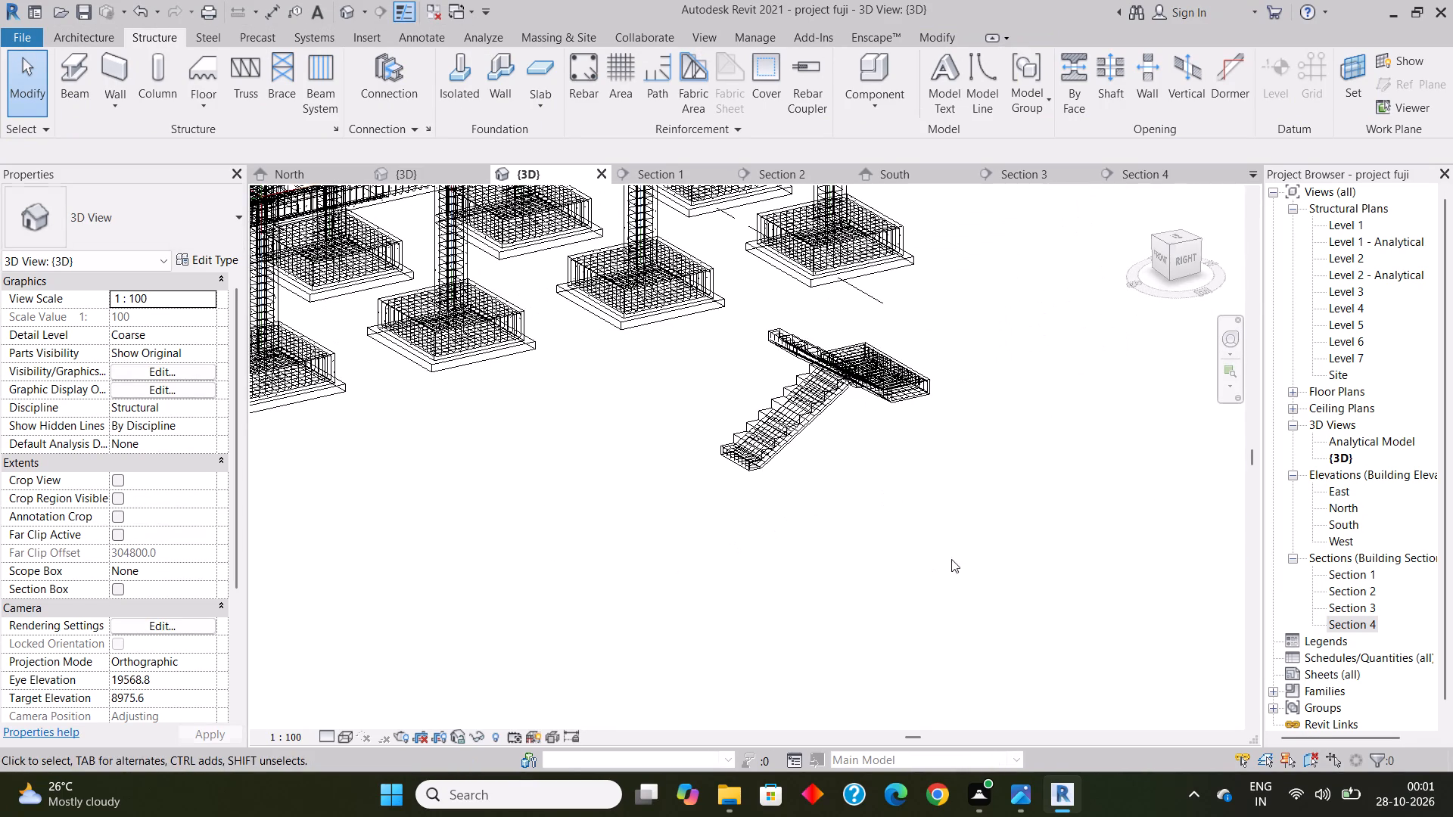
{"action": "middle_click_drag", "start_coordinate": [997, 547], "coordinate": [987, 570], "text": "shift"}
{"action": "scroll", "coordinate": [807, 512], "scroll_direction": "up", "scroll_amount": 2}
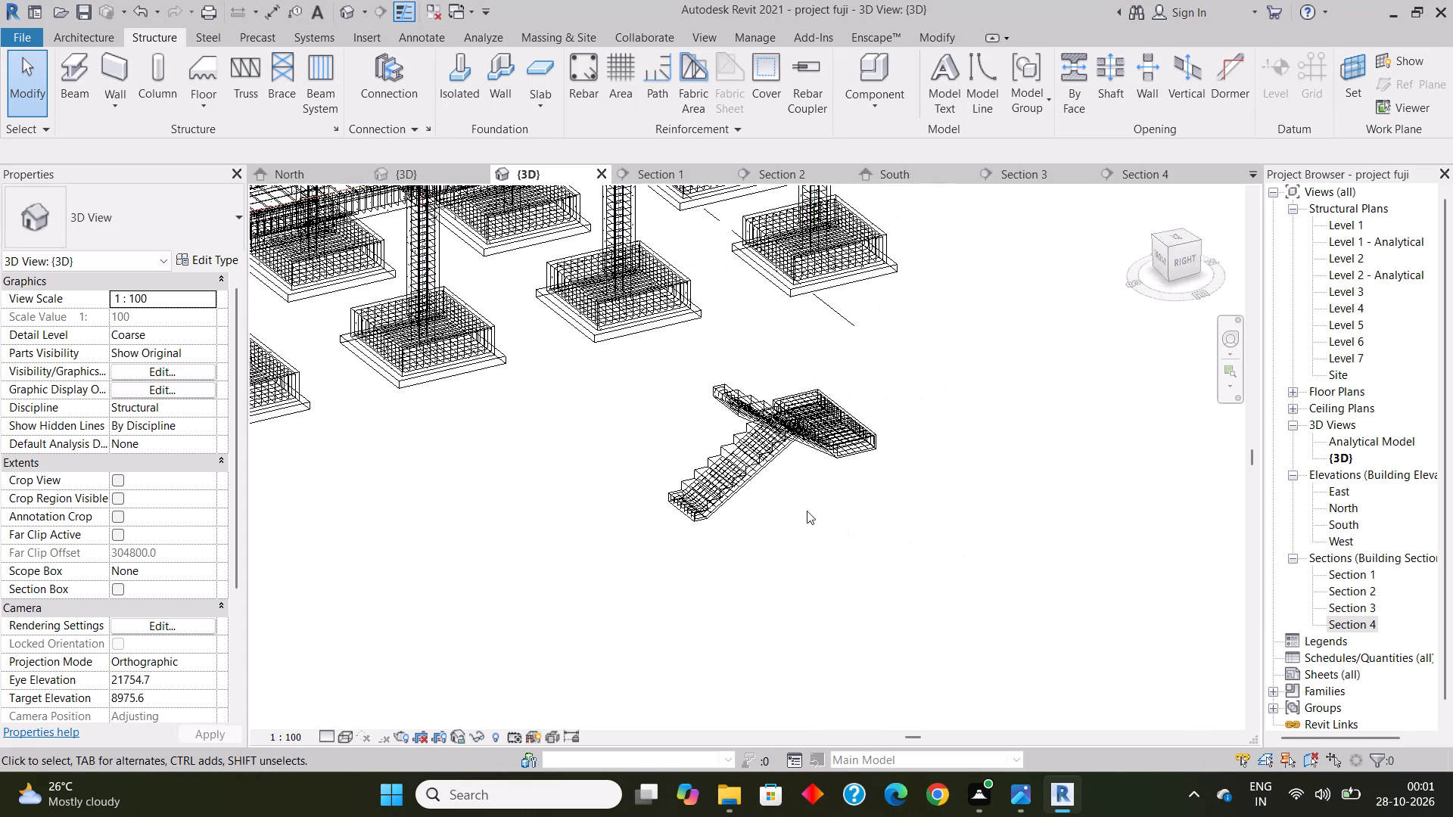
{"action": "scroll", "coordinate": [807, 511], "scroll_direction": "up", "scroll_amount": 3}
{"action": "scroll", "coordinate": [801, 446], "scroll_direction": "up", "scroll_amount": 8}
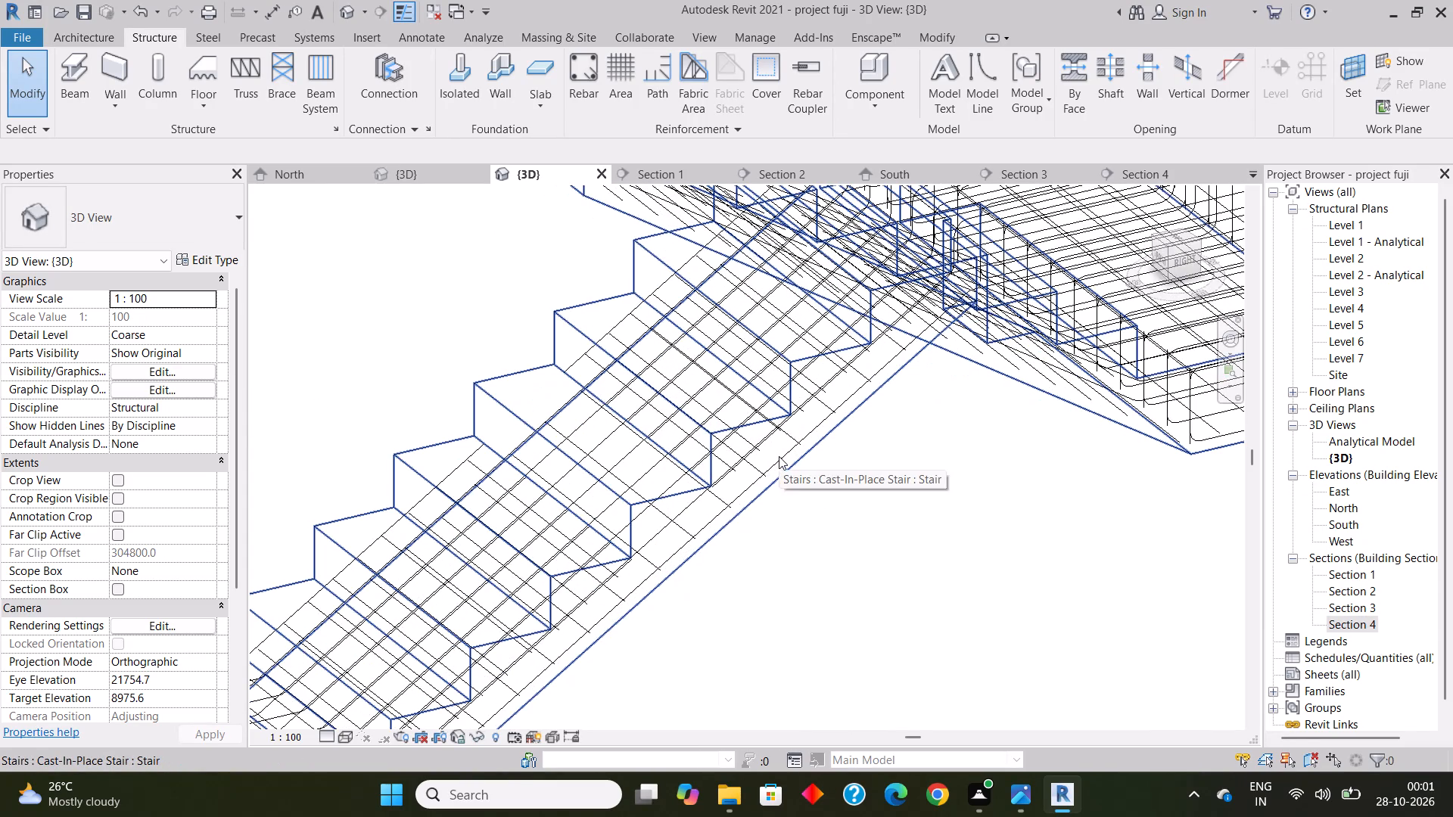
{"action": "scroll", "coordinate": [624, 445], "scroll_direction": "down", "scroll_amount": 3}
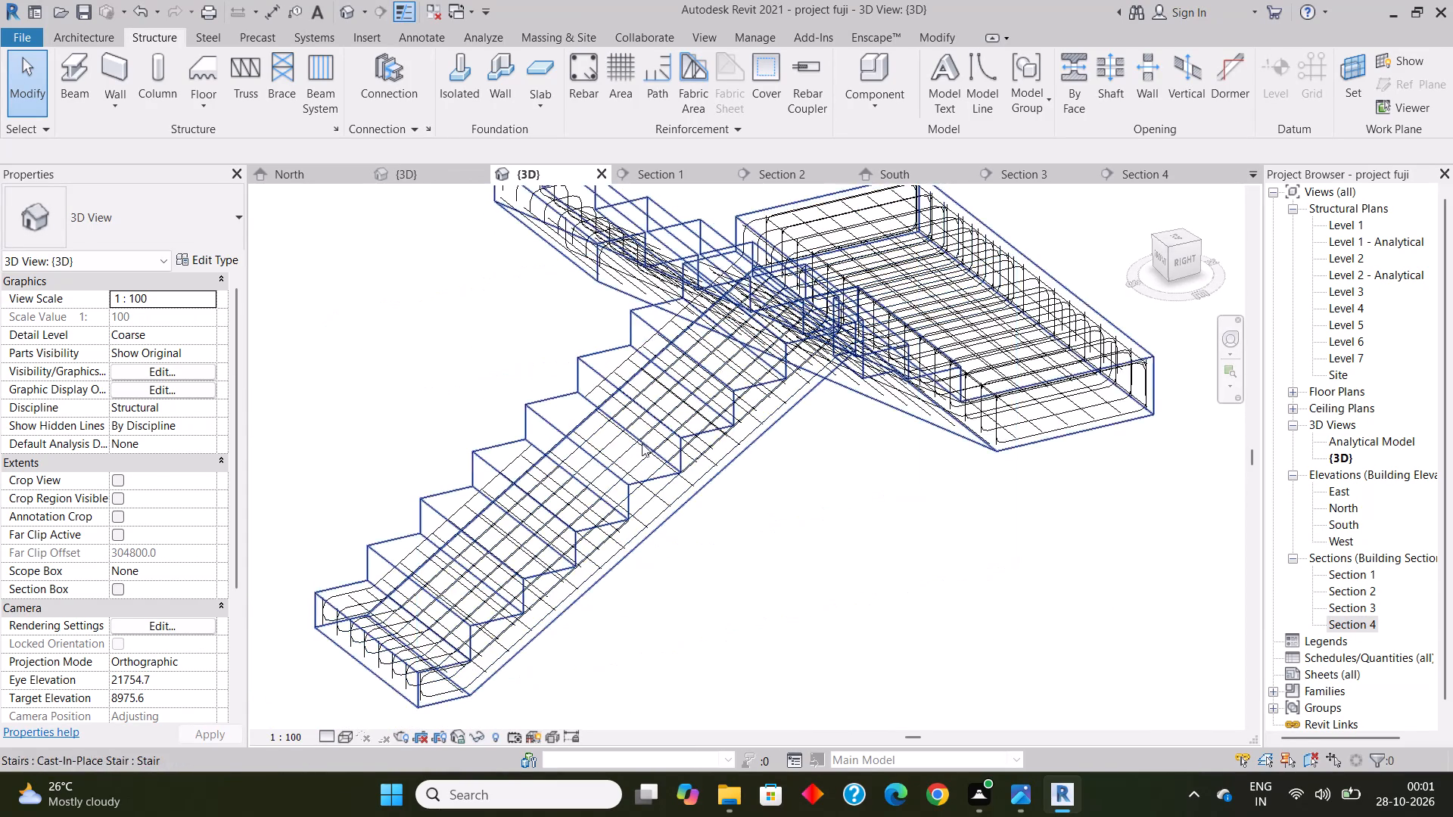
{"action": "scroll", "coordinate": [642, 443], "scroll_direction": "down", "scroll_amount": 6}
{"action": "left_click", "coordinate": [788, 548]}
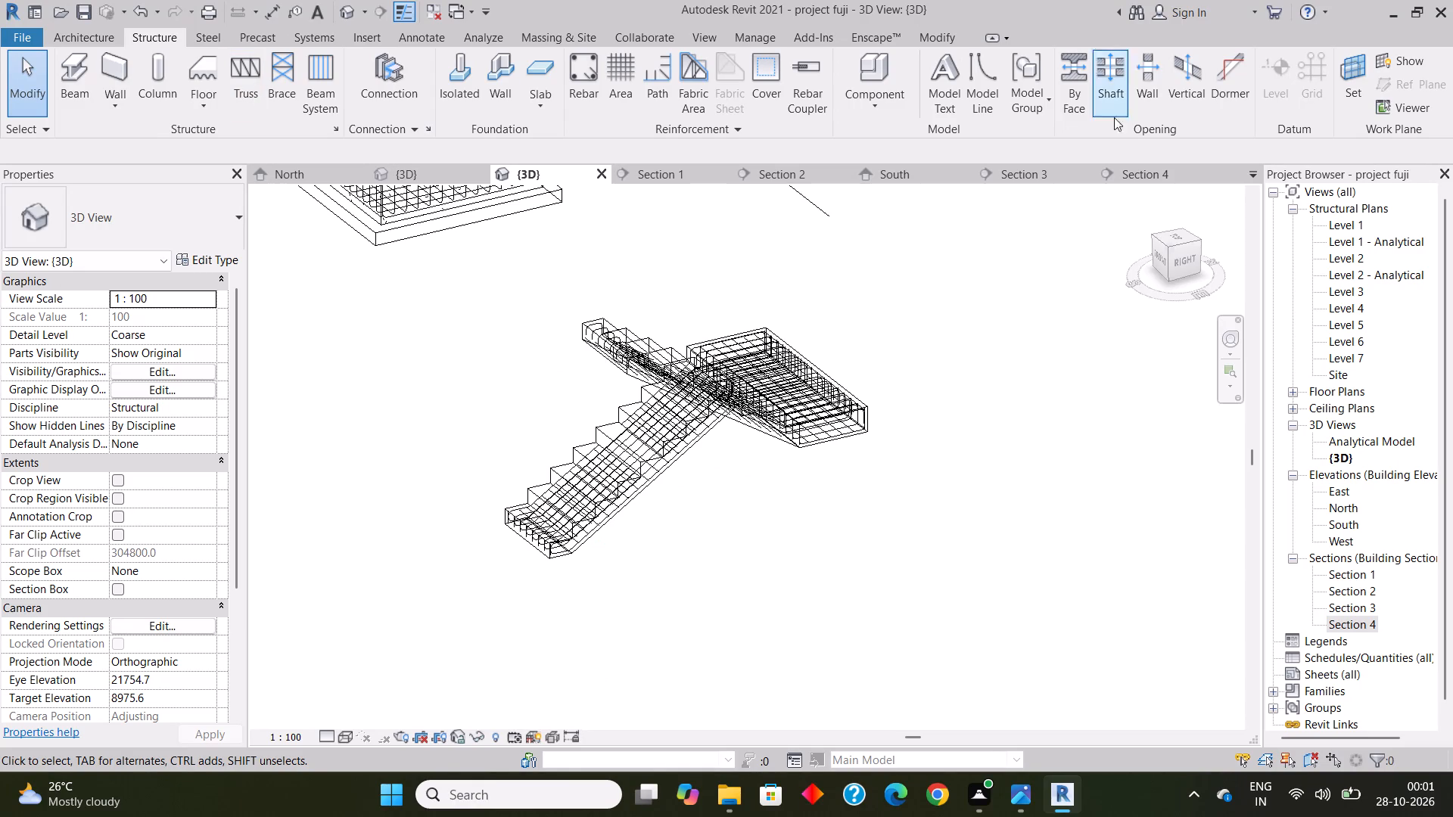
In the Level 1 structural plan, copy the stair with its reinforcement into the bay between grids C–D and 3–4.
{"action": "double_click", "coordinate": [1351, 225]}
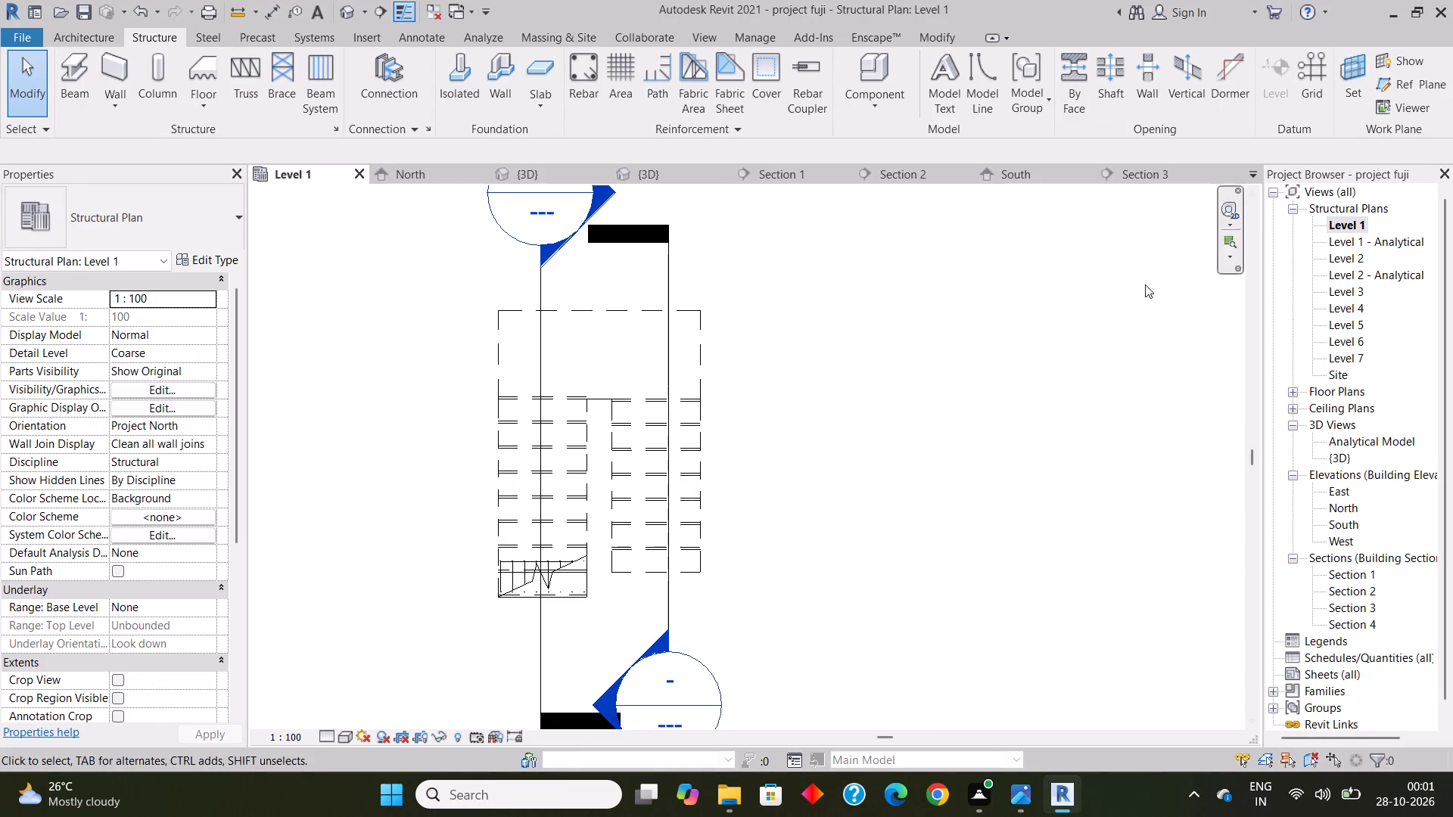
{"action": "scroll", "coordinate": [656, 393], "scroll_direction": "down", "scroll_amount": 8}
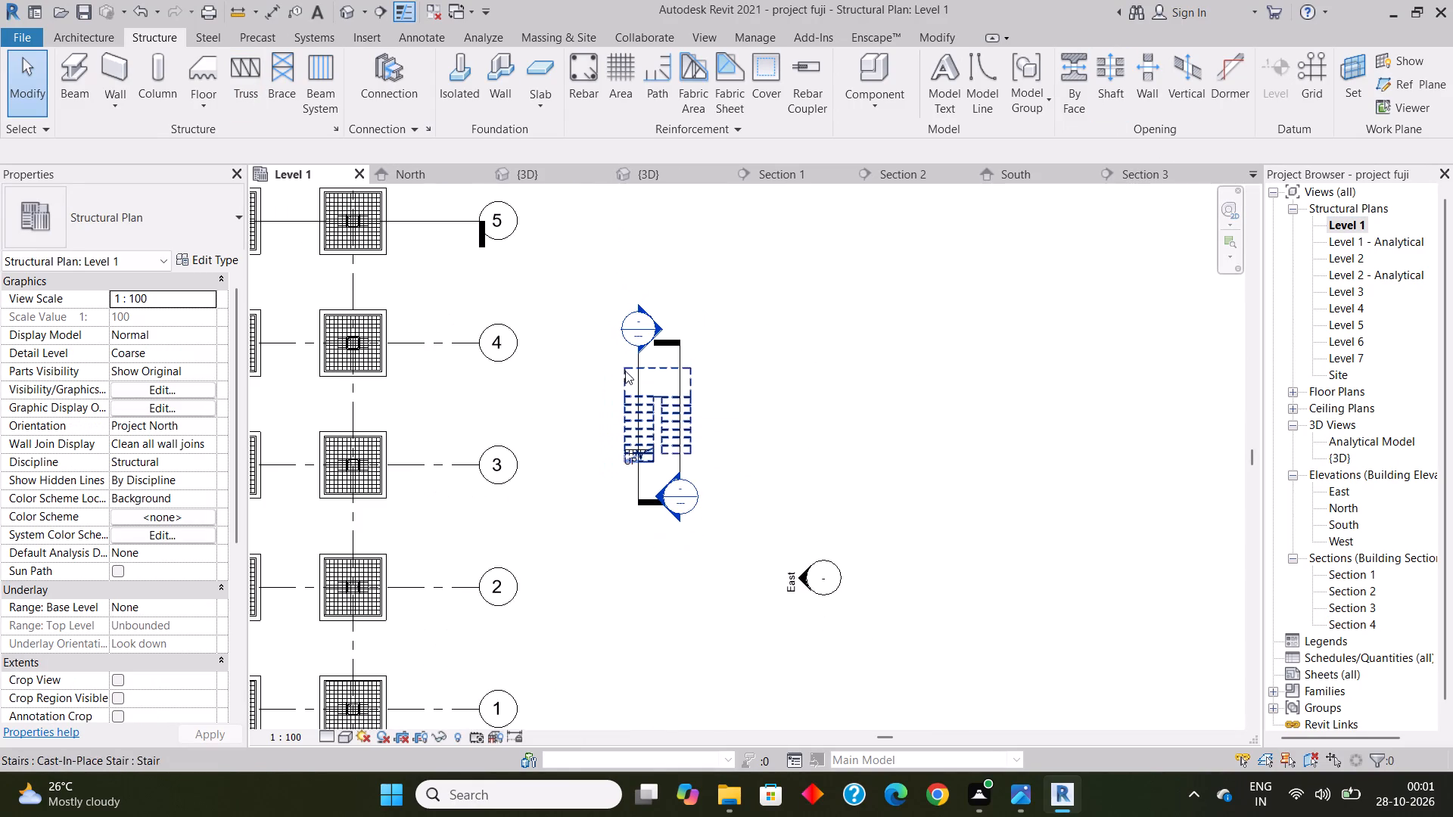
{"action": "left_click_drag", "start_coordinate": [605, 349], "coordinate": [711, 450]}
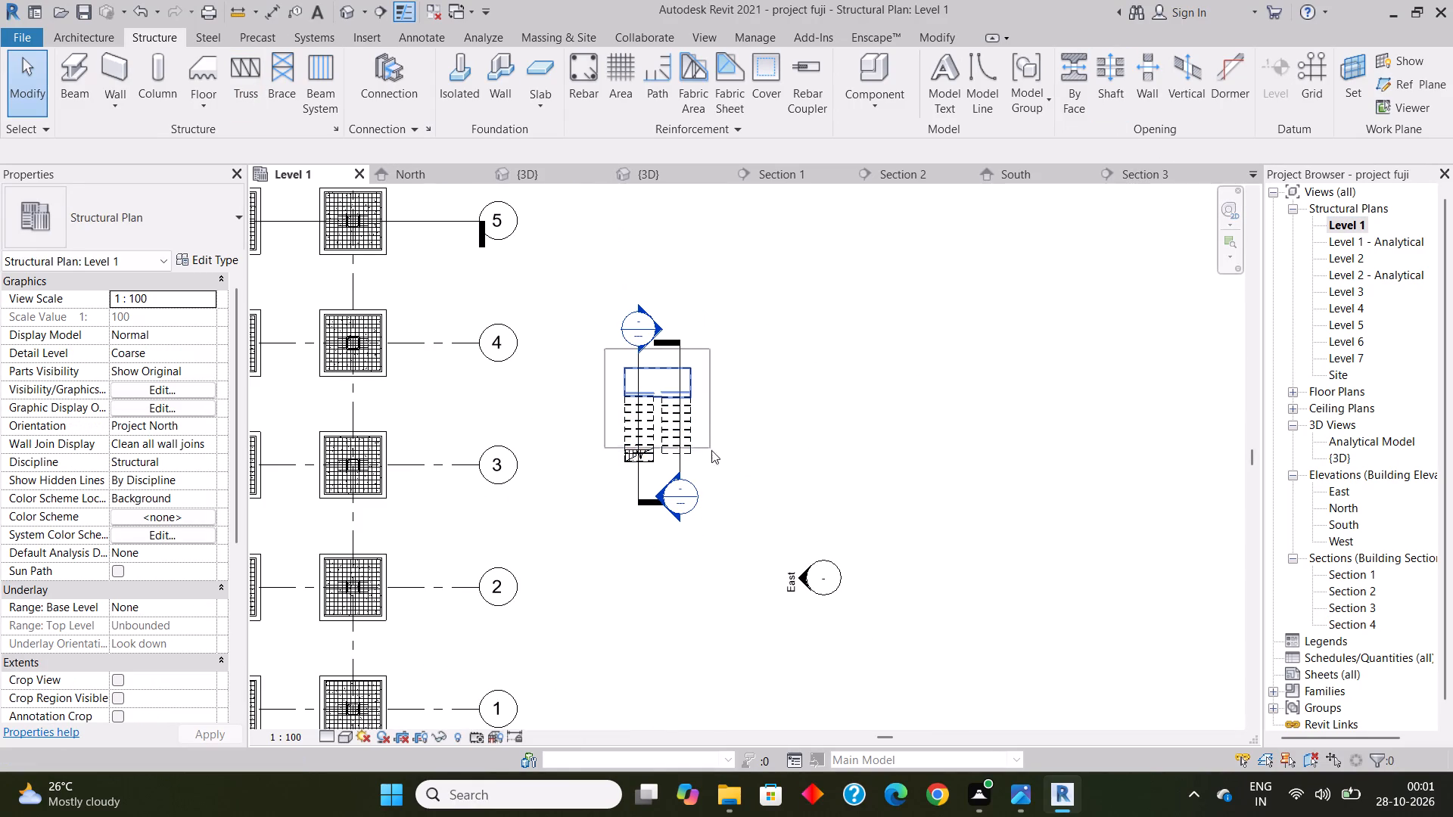
{"action": "left_click_drag", "start_coordinate": [711, 450], "coordinate": [720, 473]}
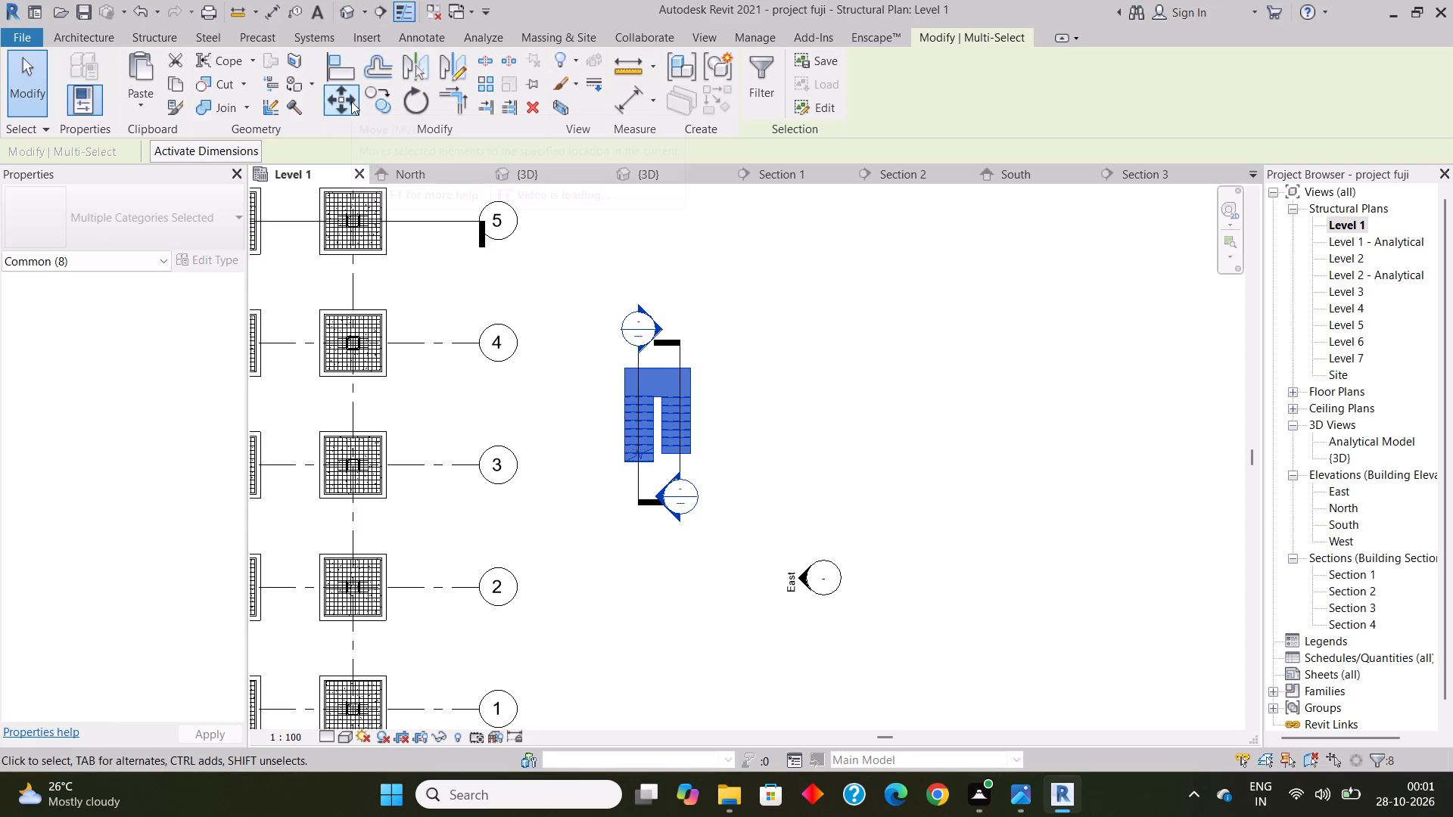
{"action": "left_click", "coordinate": [372, 99]}
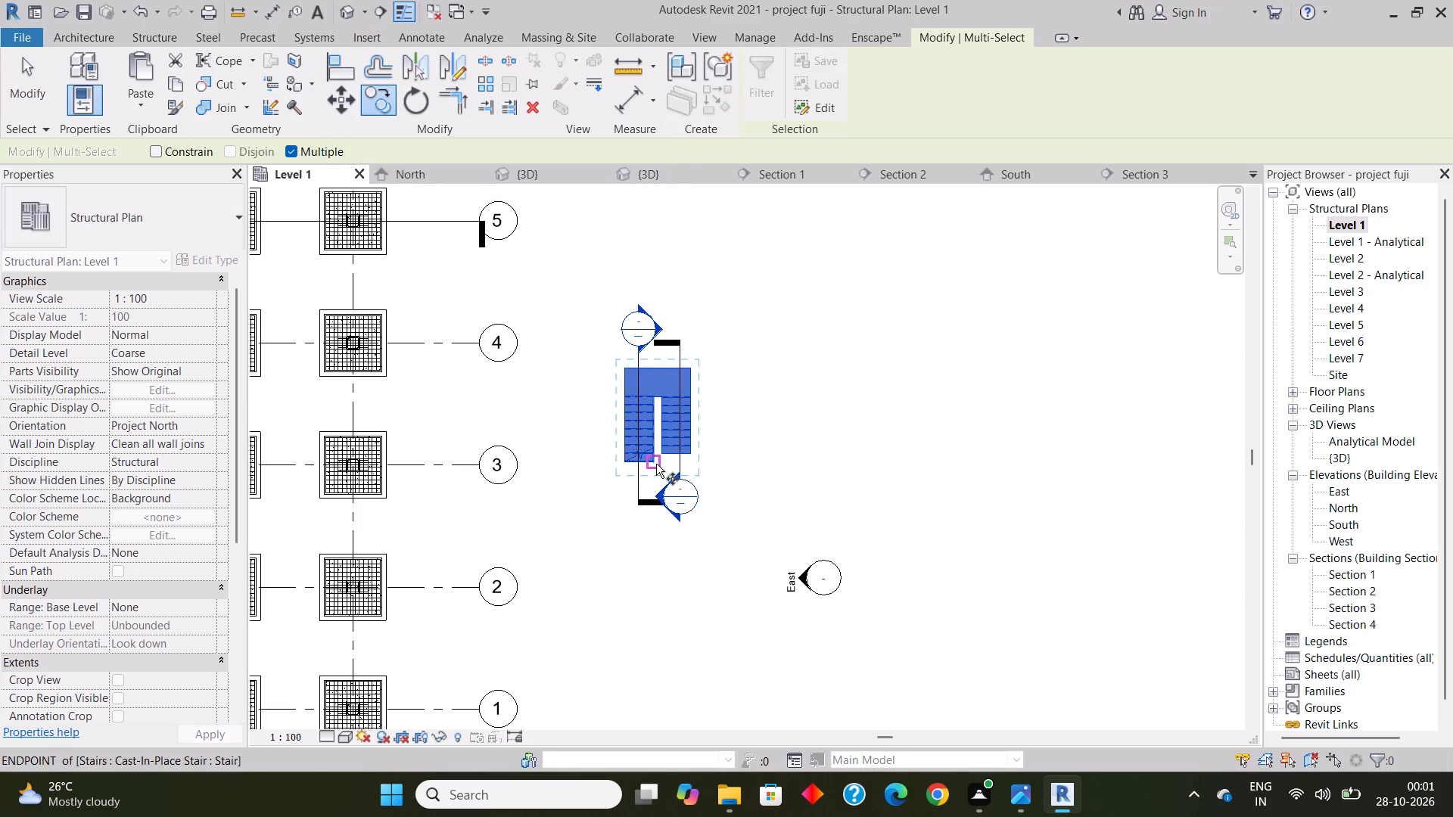
{"action": "left_click", "coordinate": [656, 464]}
{"action": "scroll", "coordinate": [663, 461], "scroll_direction": "down", "scroll_amount": 7}
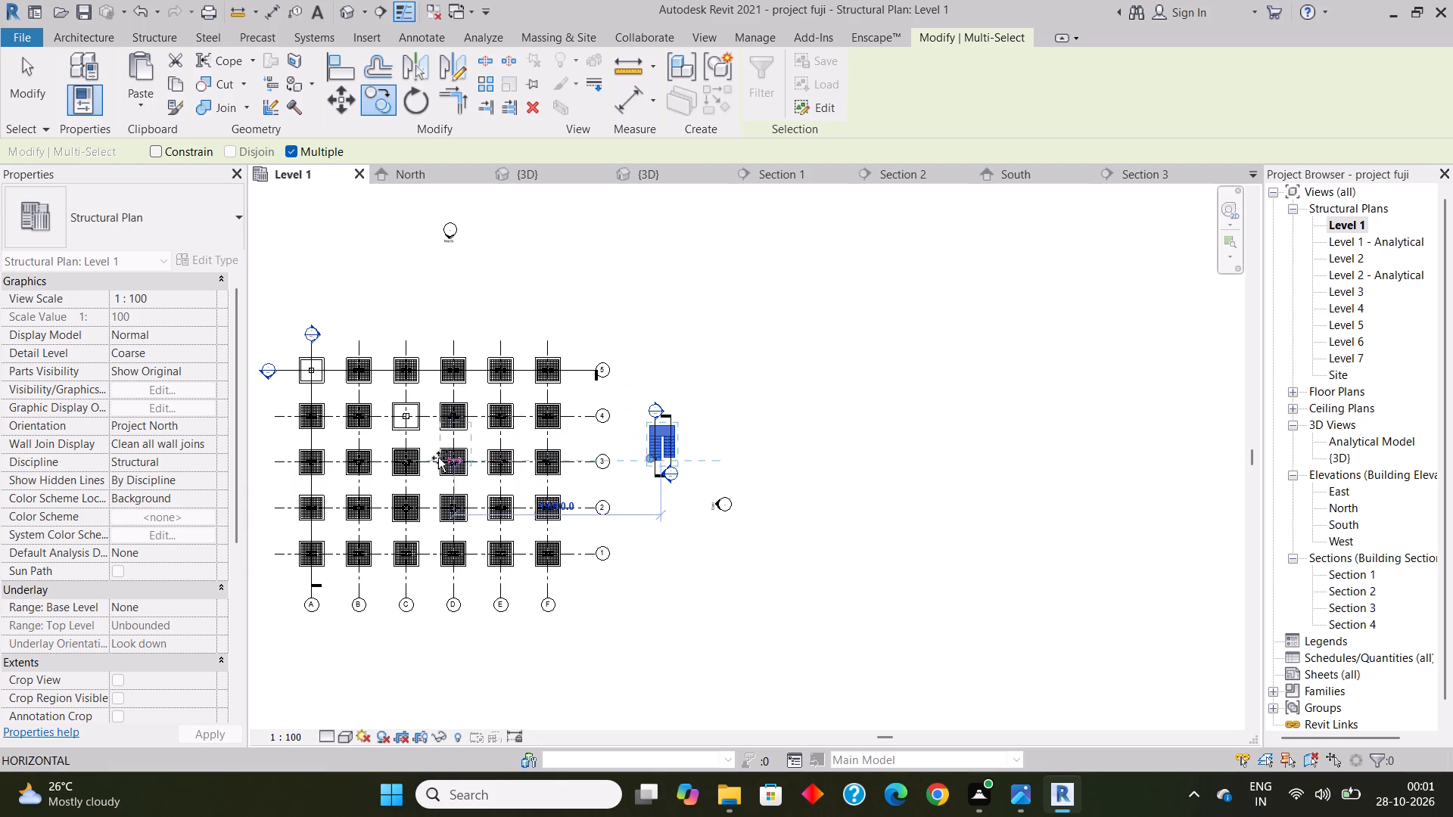
{"action": "scroll", "coordinate": [431, 459], "scroll_direction": "up", "scroll_amount": 9}
{"action": "left_click", "coordinate": [428, 456]}
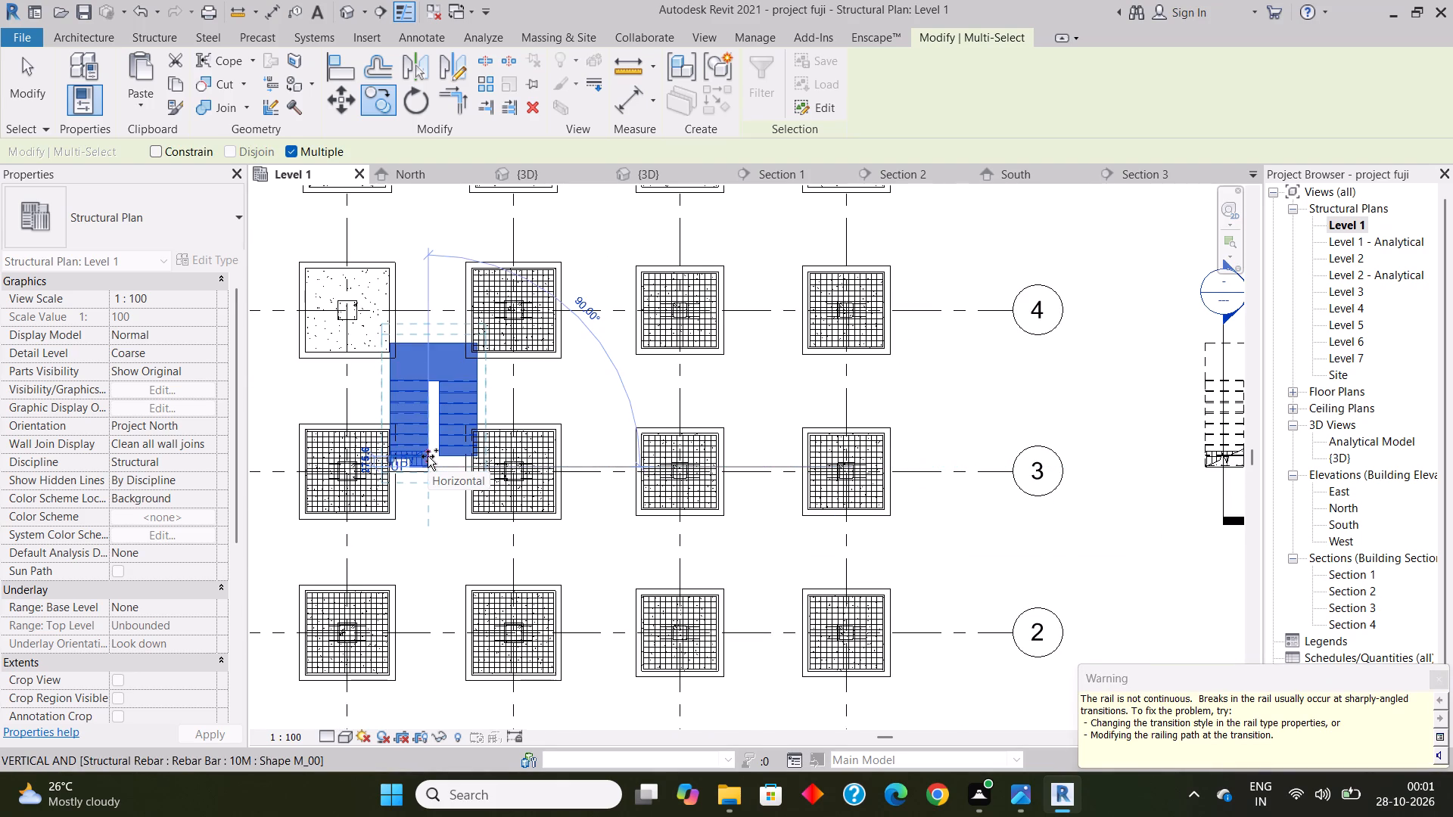
{"action": "scroll", "coordinate": [428, 456], "scroll_direction": "up", "scroll_amount": 3}
{"action": "scroll", "coordinate": [428, 456], "scroll_direction": "down", "scroll_amount": 3}
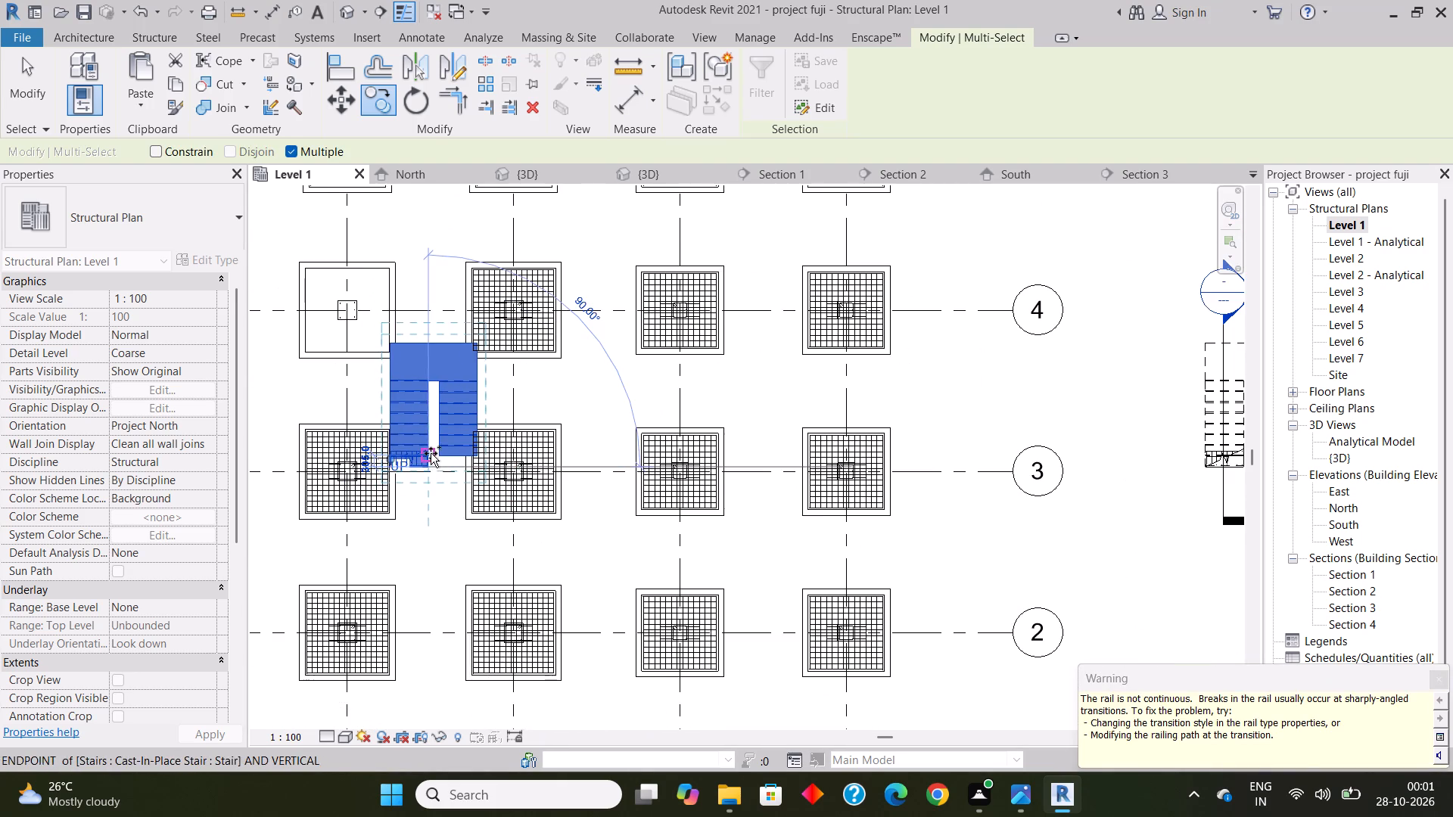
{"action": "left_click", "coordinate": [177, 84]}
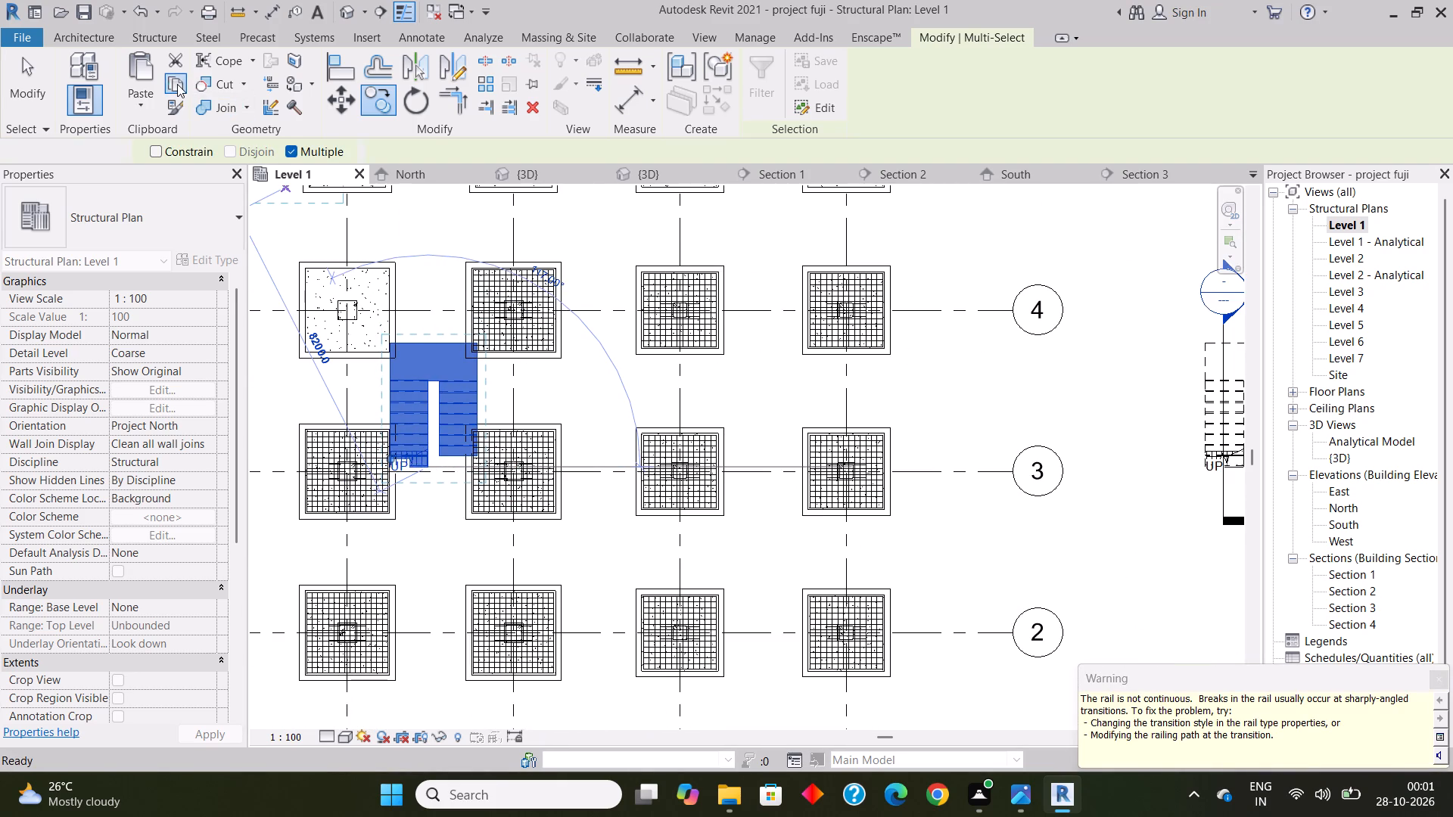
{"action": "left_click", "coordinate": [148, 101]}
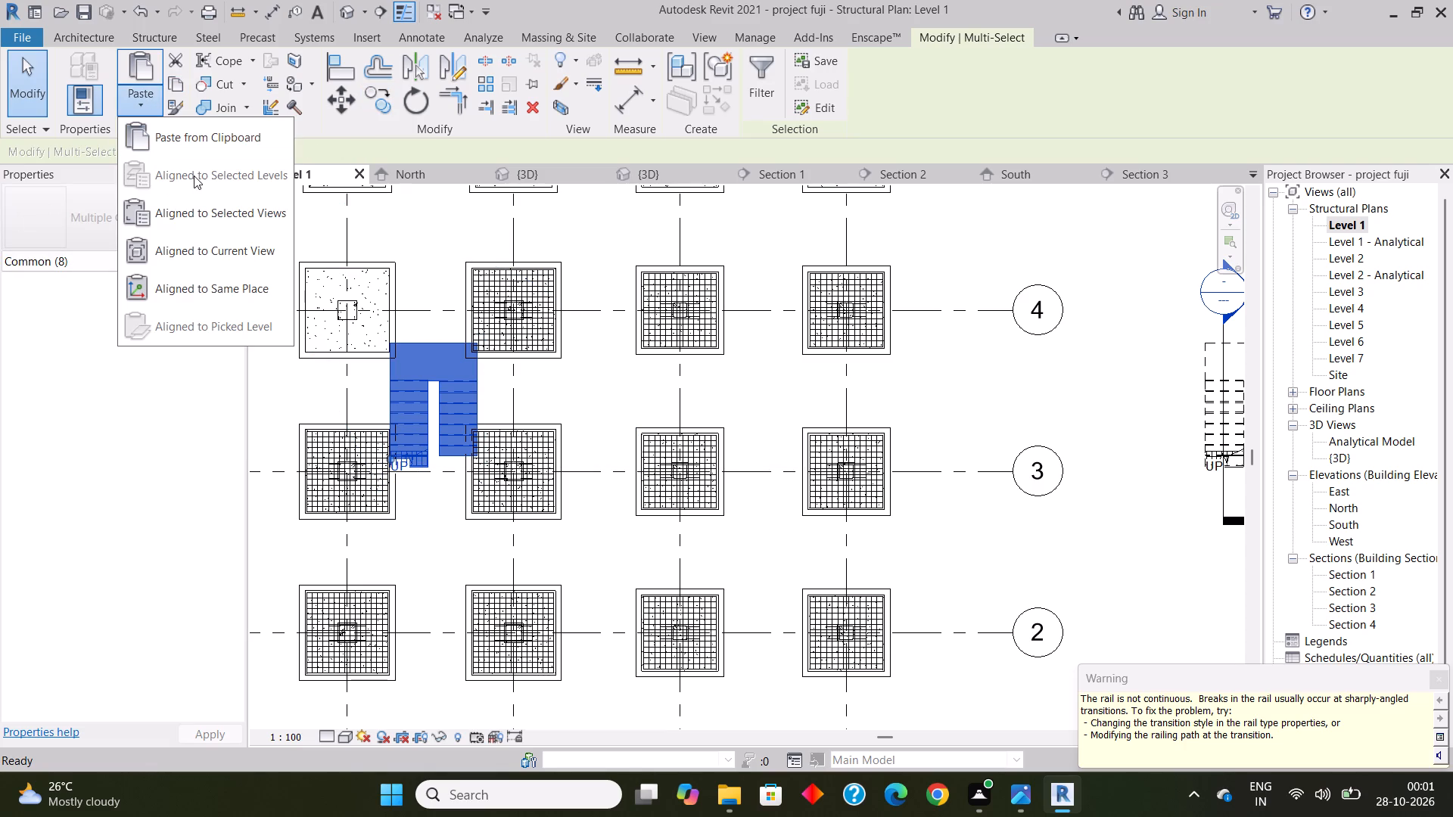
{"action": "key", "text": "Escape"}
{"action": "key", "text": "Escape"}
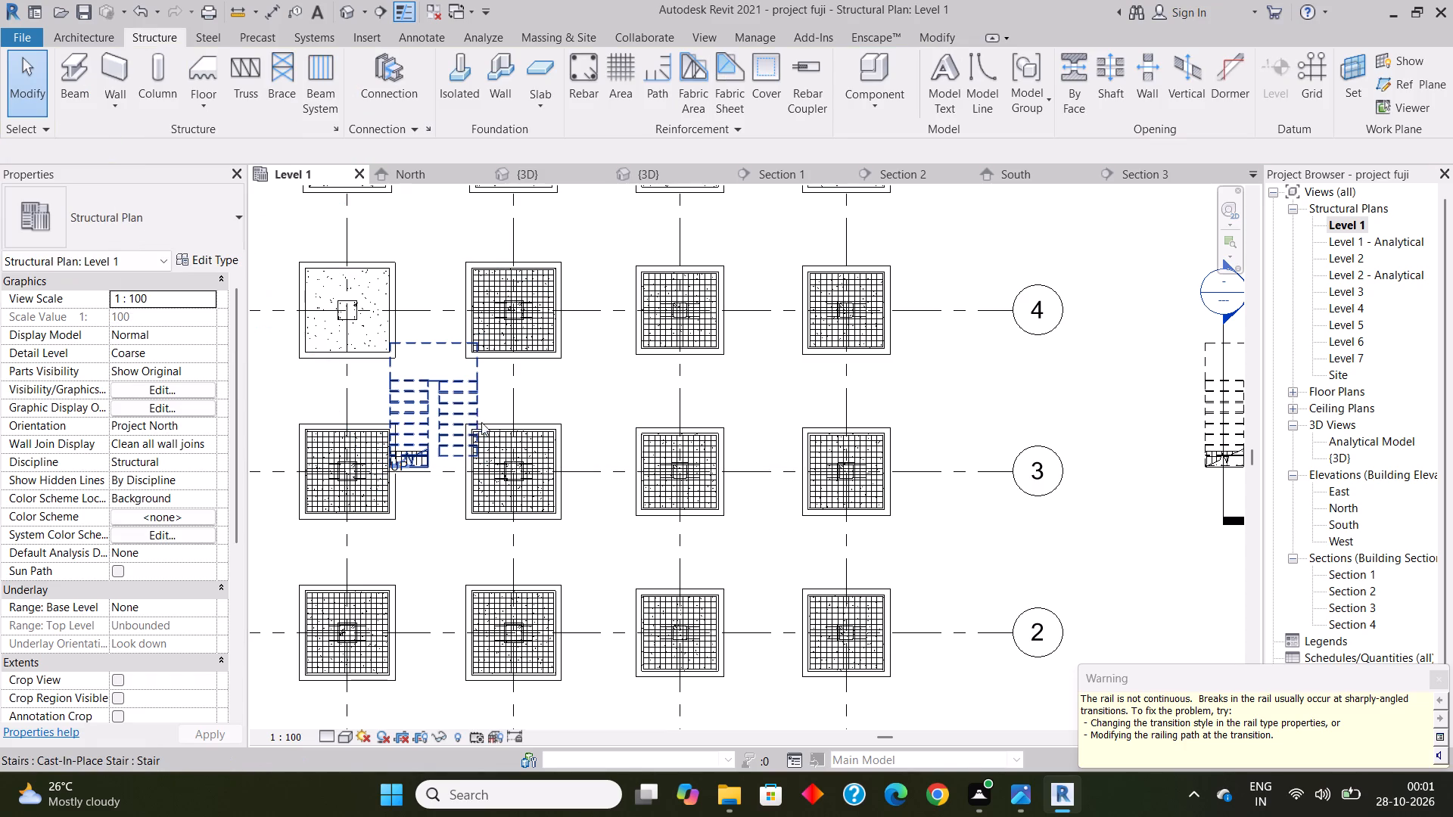
Copy the stair in the bay between grids C–D and 3–4 and paste it aligned to Levels 2 through 6.
{"action": "left_click", "coordinate": [466, 405]}
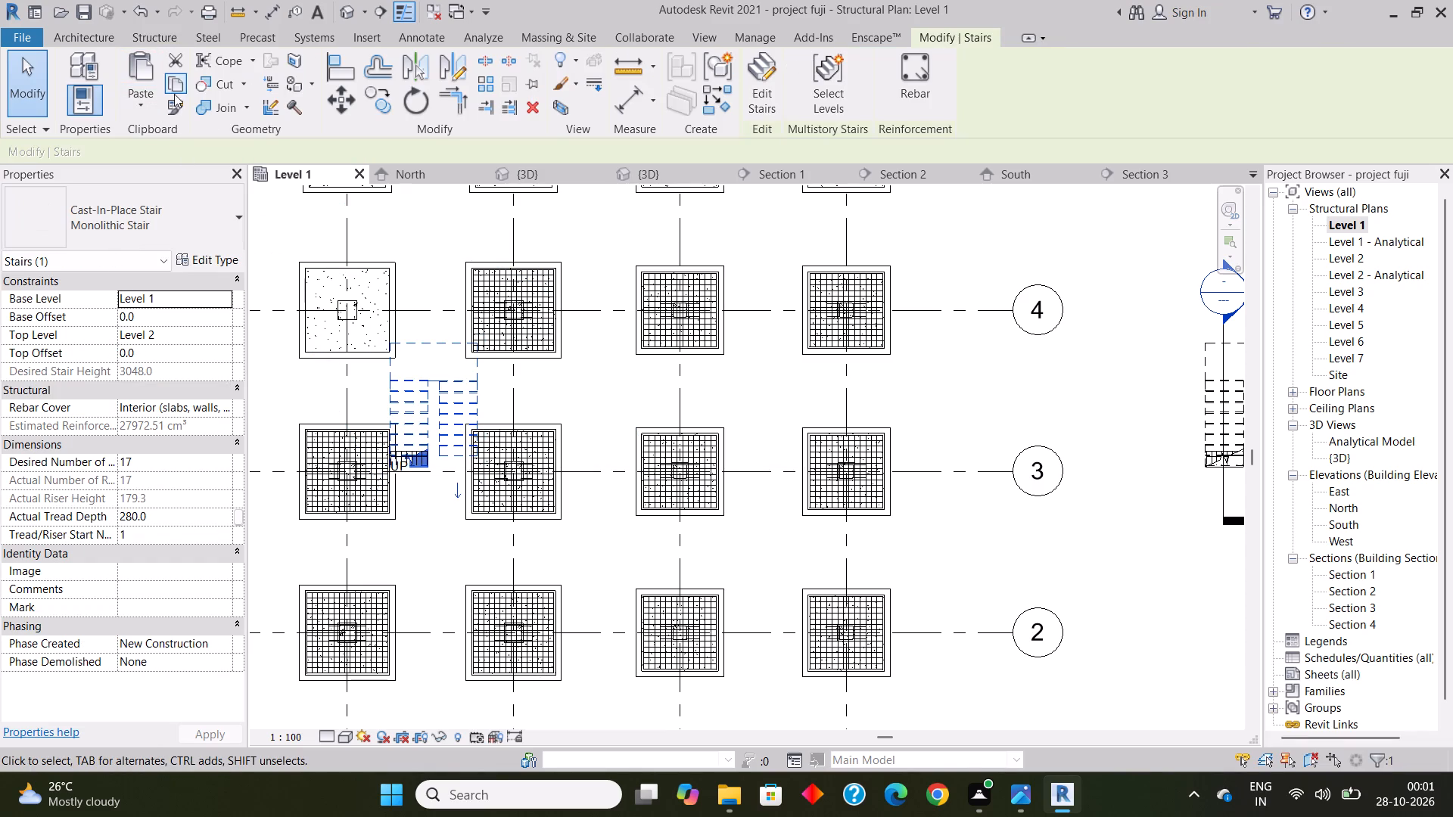
{"action": "left_click", "coordinate": [176, 92]}
{"action": "left_click", "coordinate": [142, 101]}
{"action": "left_click", "coordinate": [212, 188]}
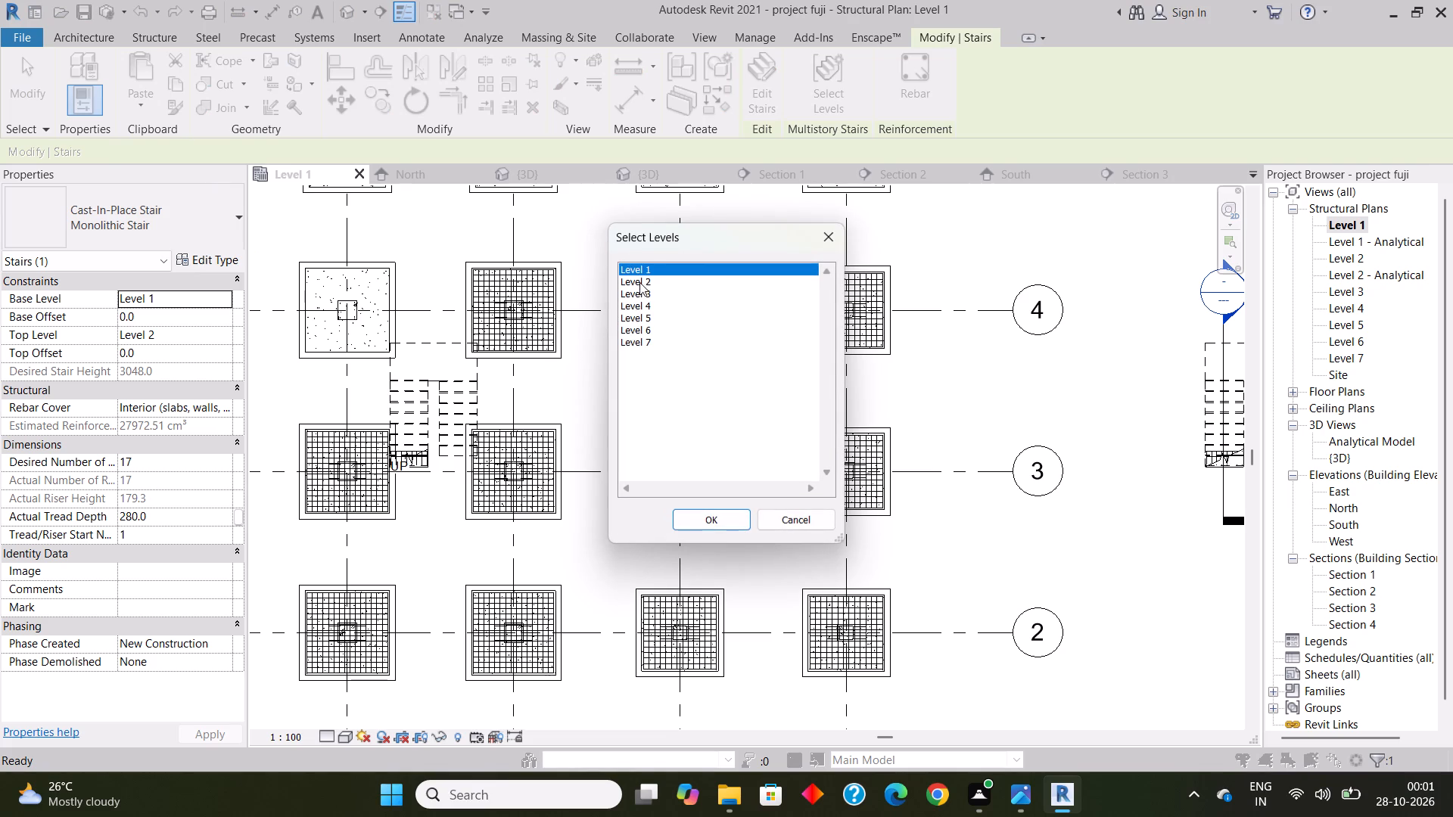
{"action": "left_click_drag", "start_coordinate": [641, 281], "coordinate": [644, 329]}
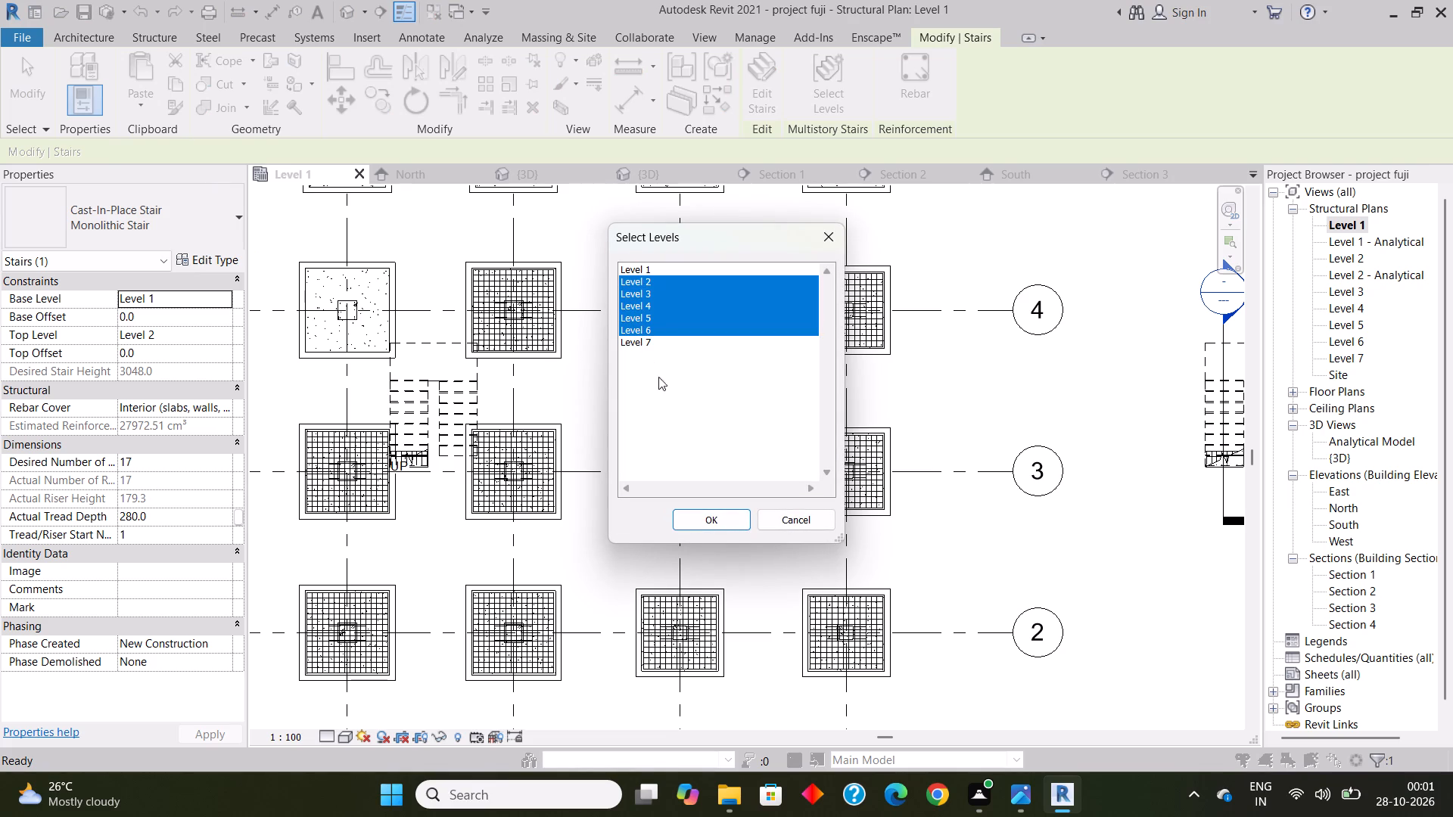
{"action": "left_click", "coordinate": [725, 523]}
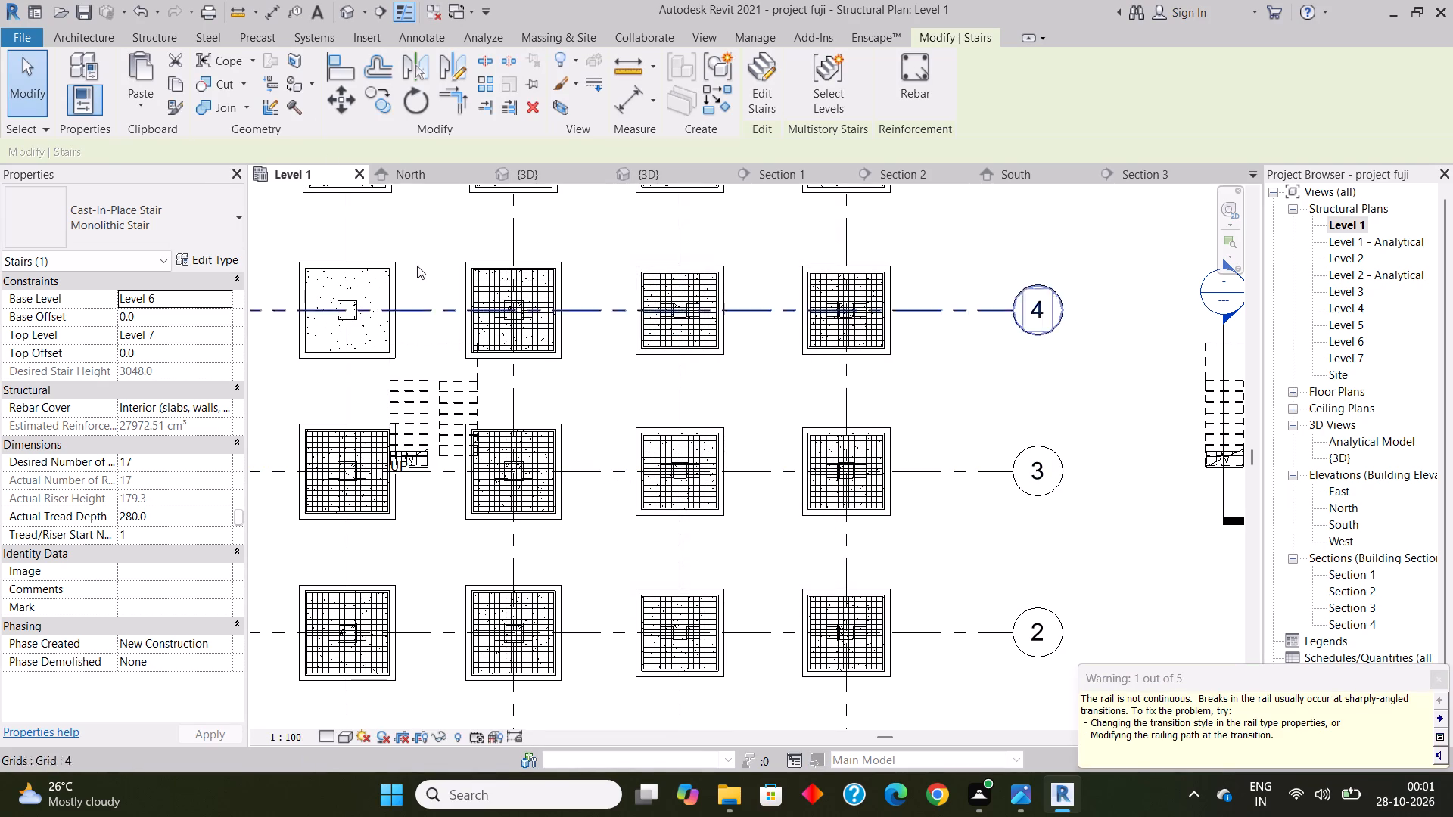
Set the 3D view of the whole building to the Realistic visual style.
{"action": "left_click", "coordinate": [350, 17]}
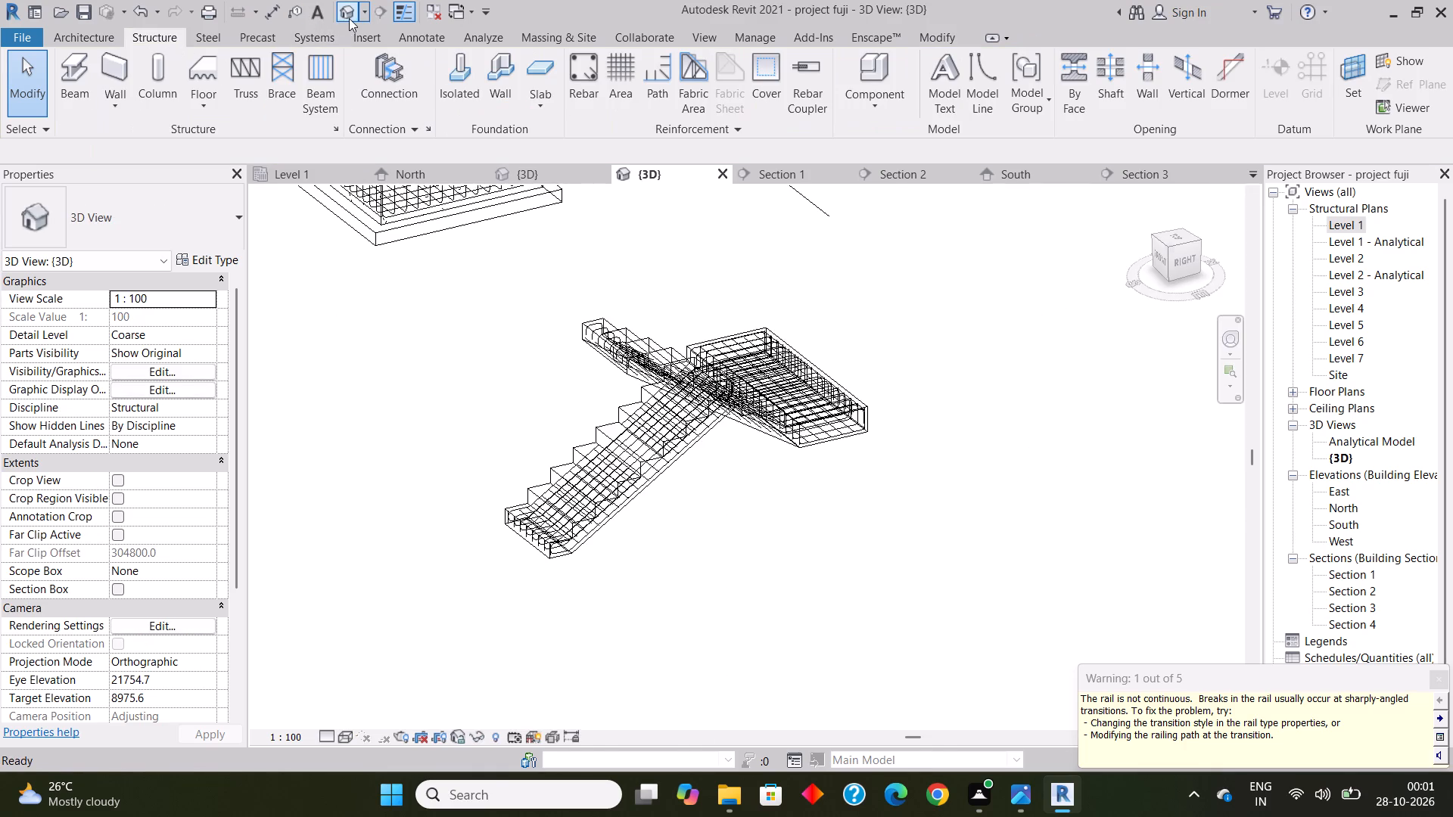
{"action": "scroll", "coordinate": [466, 580], "scroll_direction": "down", "scroll_amount": 9}
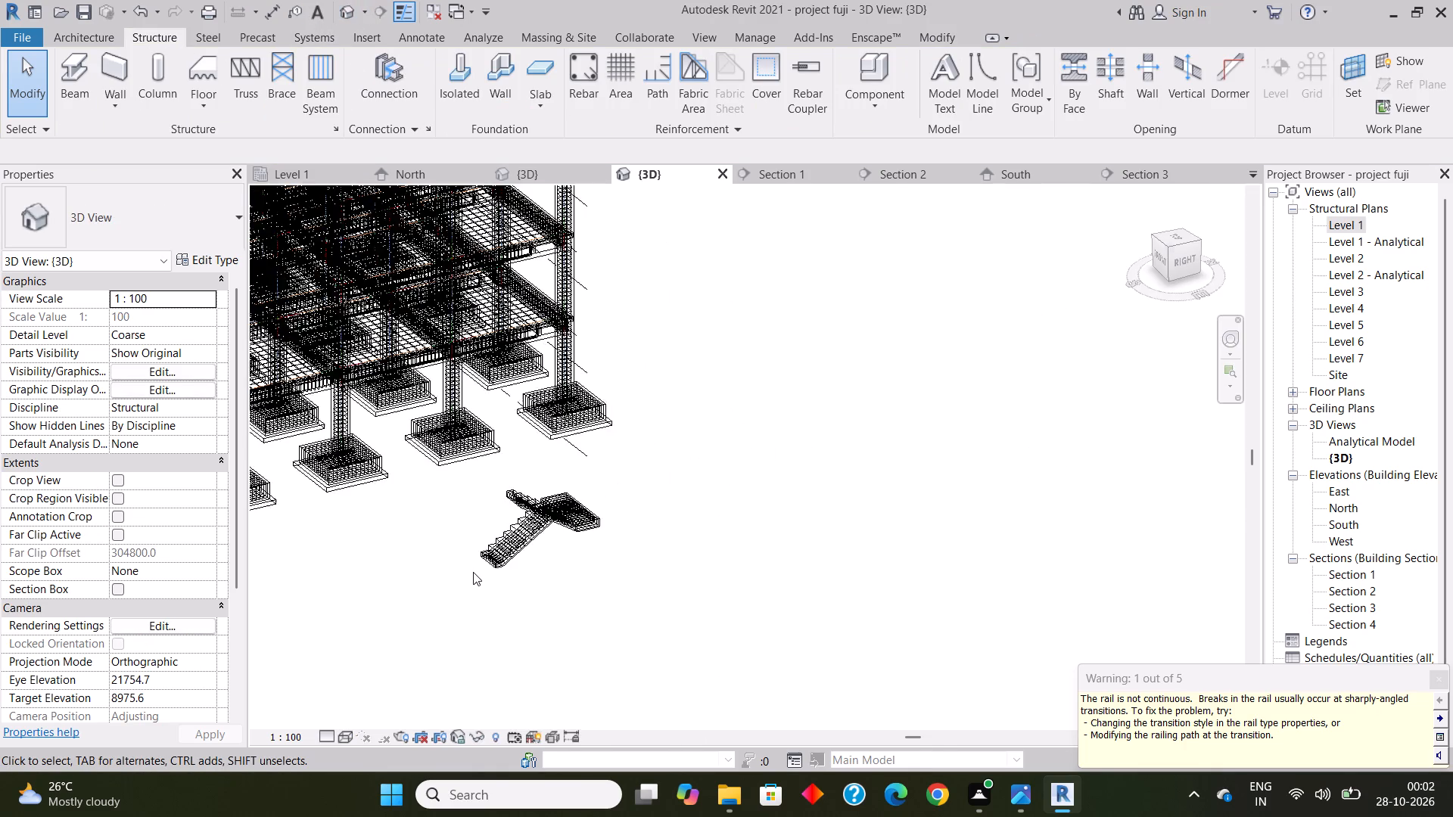
{"action": "middle_click_drag", "start_coordinate": [425, 535], "coordinate": [739, 587]}
{"action": "scroll", "coordinate": [577, 558], "scroll_direction": "down", "scroll_amount": 3}
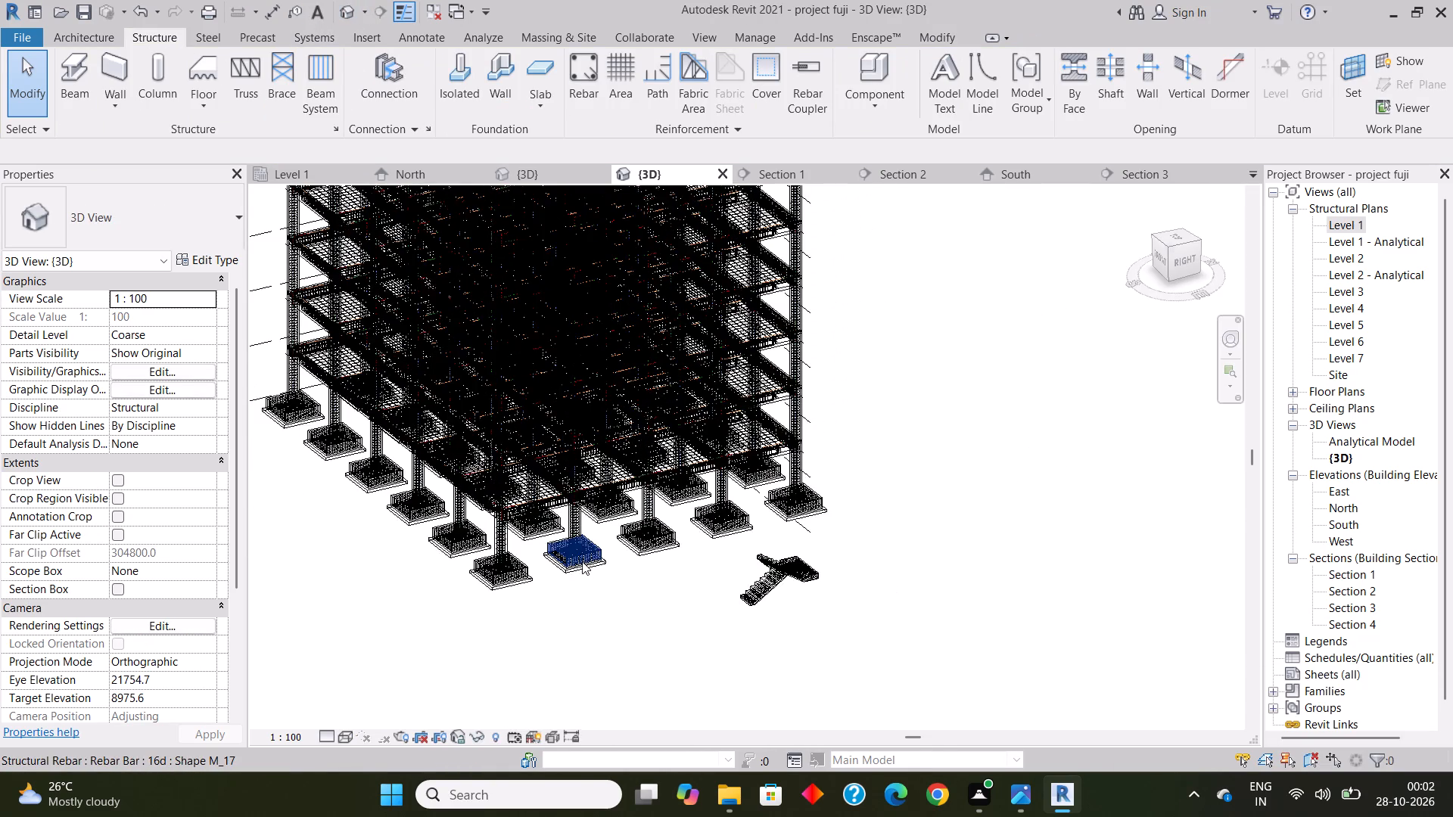
{"action": "scroll", "coordinate": [582, 561], "scroll_direction": "down", "scroll_amount": 3}
{"action": "left_click", "coordinate": [347, 741]}
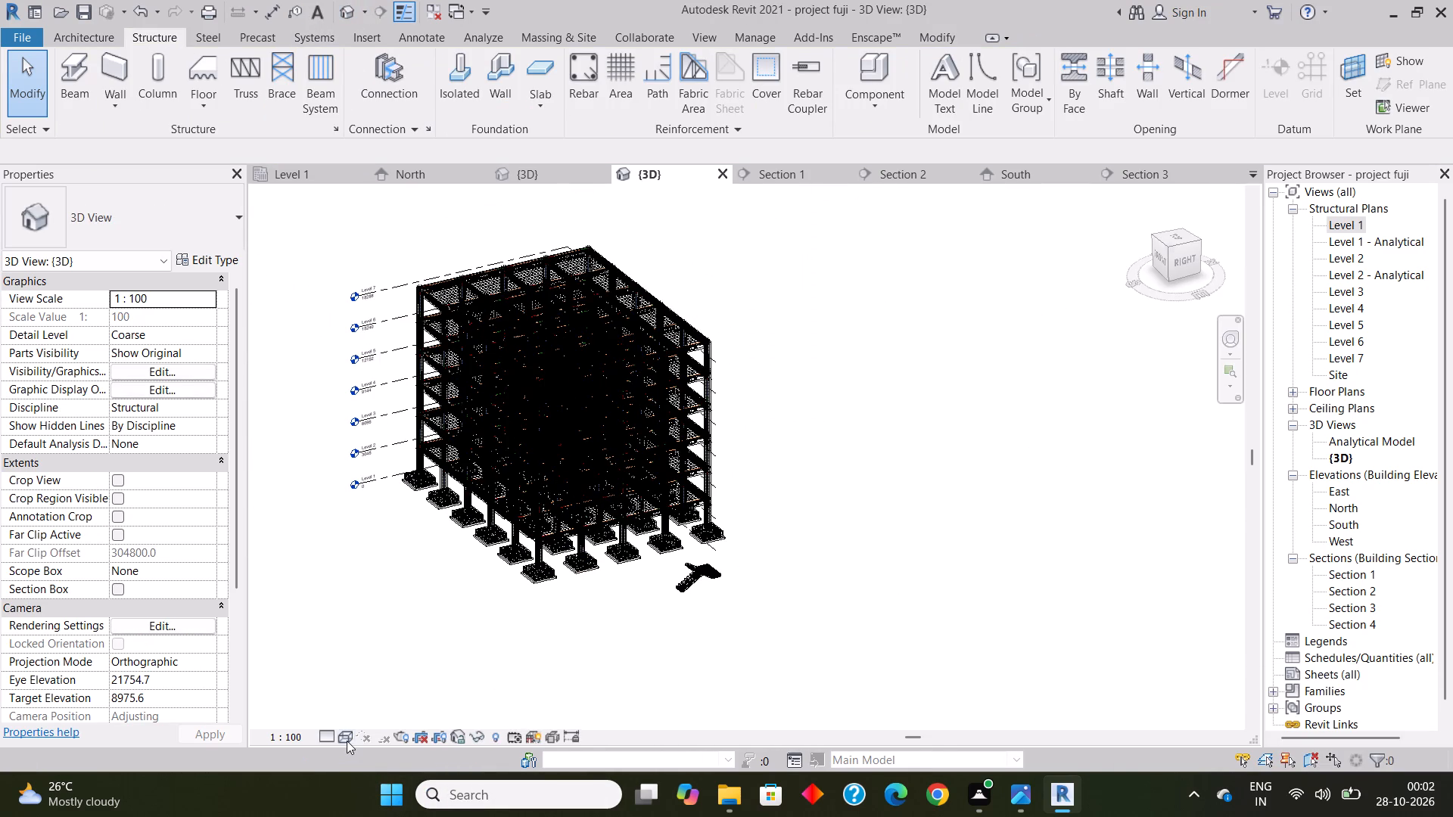
{"action": "left_click", "coordinate": [372, 716]}
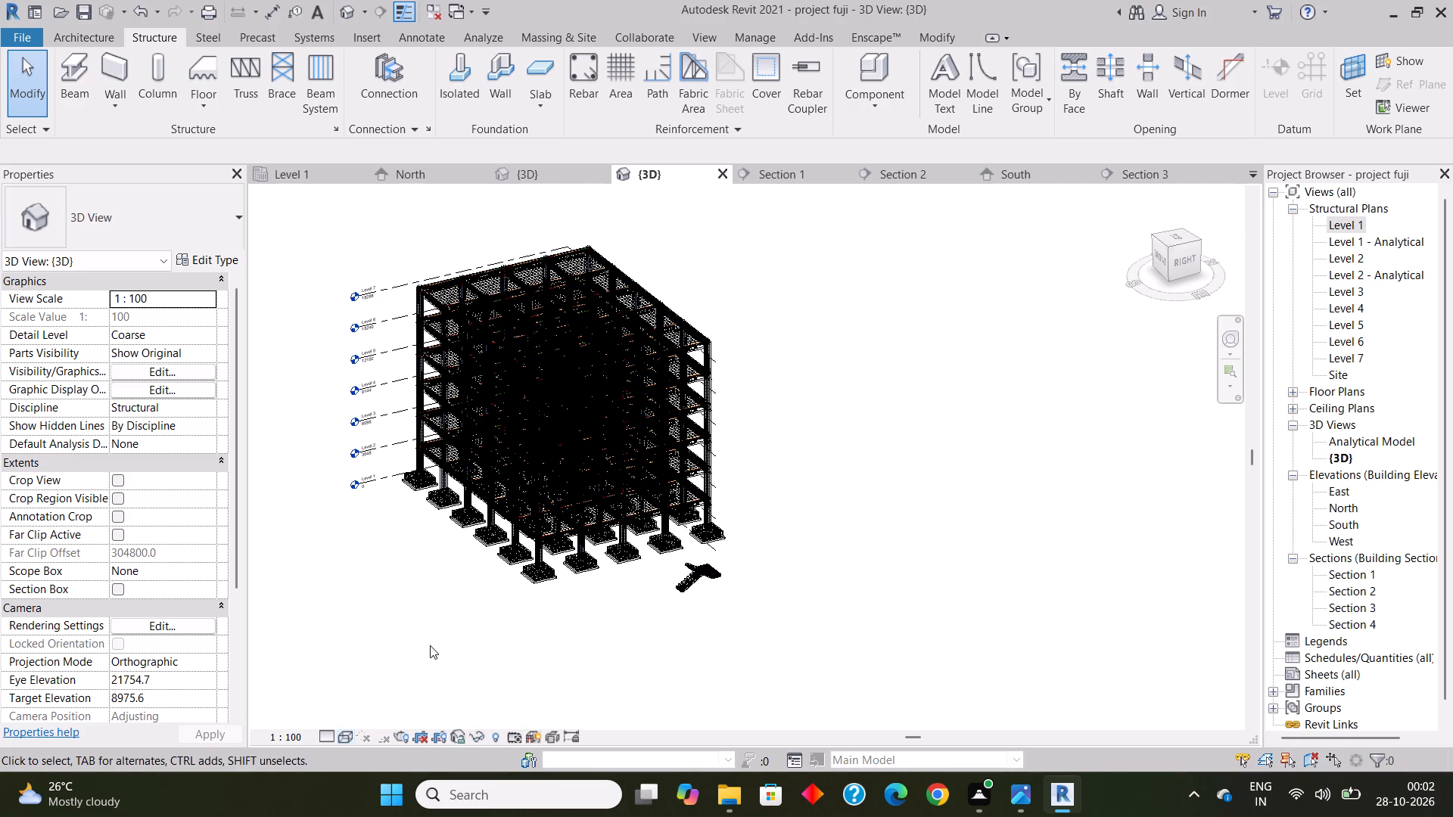
Examine the stacked stairs inside the building from several angles in the 3D view.
{"action": "middle_click_drag", "start_coordinate": [490, 651], "coordinate": [499, 651], "text": "shift"}
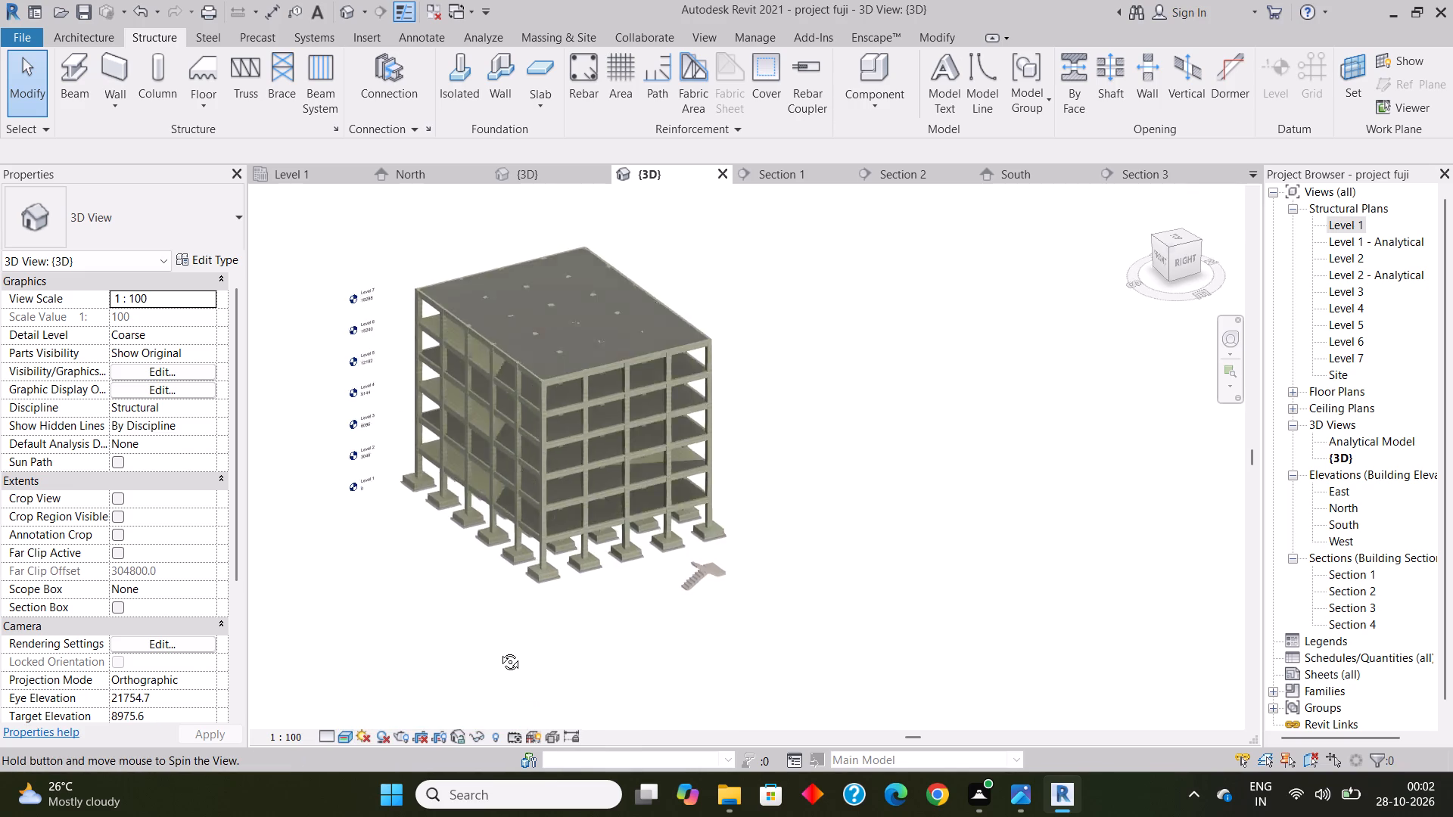
{"action": "middle_click_drag", "start_coordinate": [499, 651], "coordinate": [598, 530], "text": "shift"}
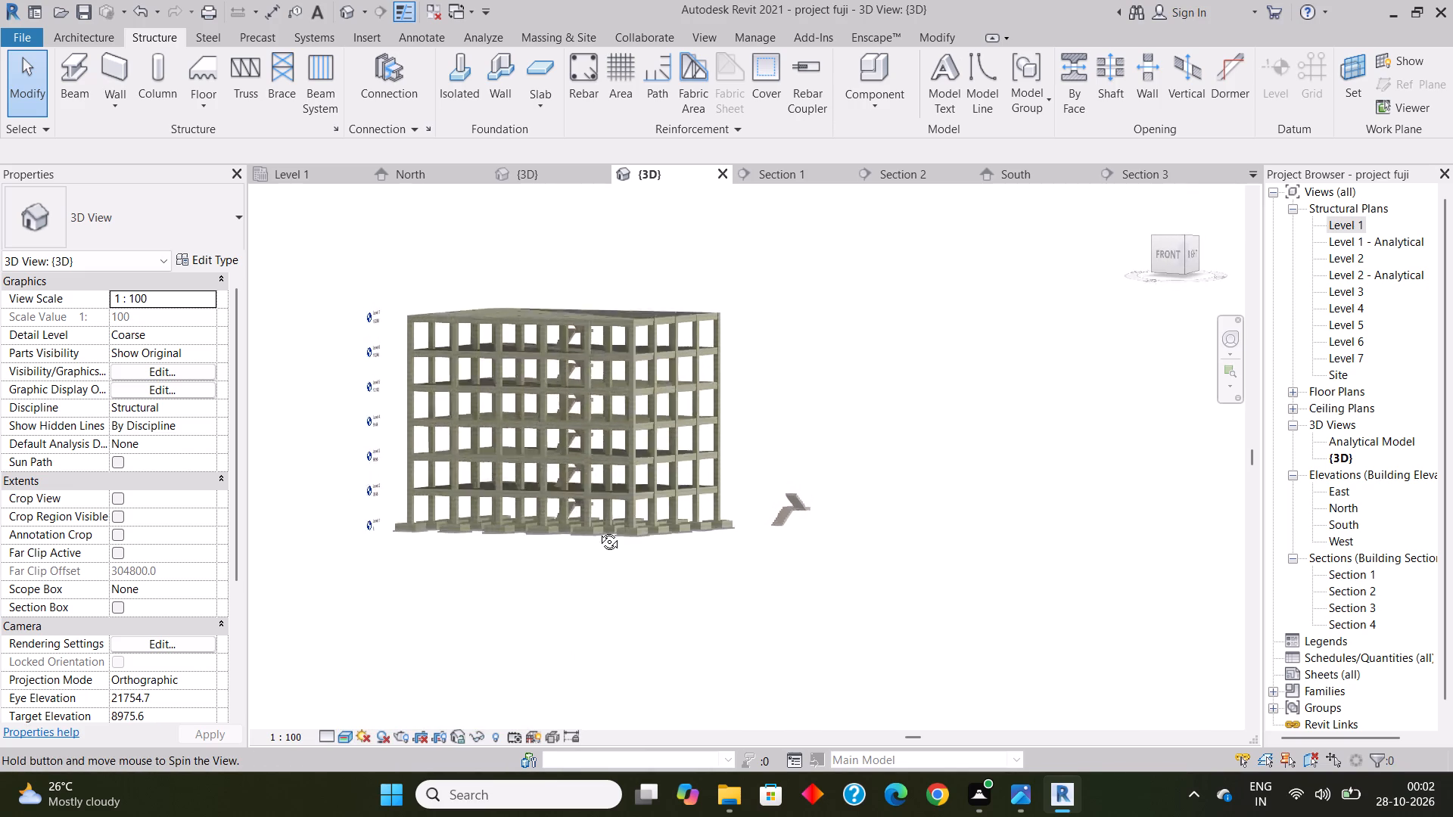
{"action": "middle_click_drag", "start_coordinate": [598, 530], "coordinate": [580, 551], "text": "shift"}
{"action": "scroll", "coordinate": [570, 500], "scroll_direction": "up", "scroll_amount": 7}
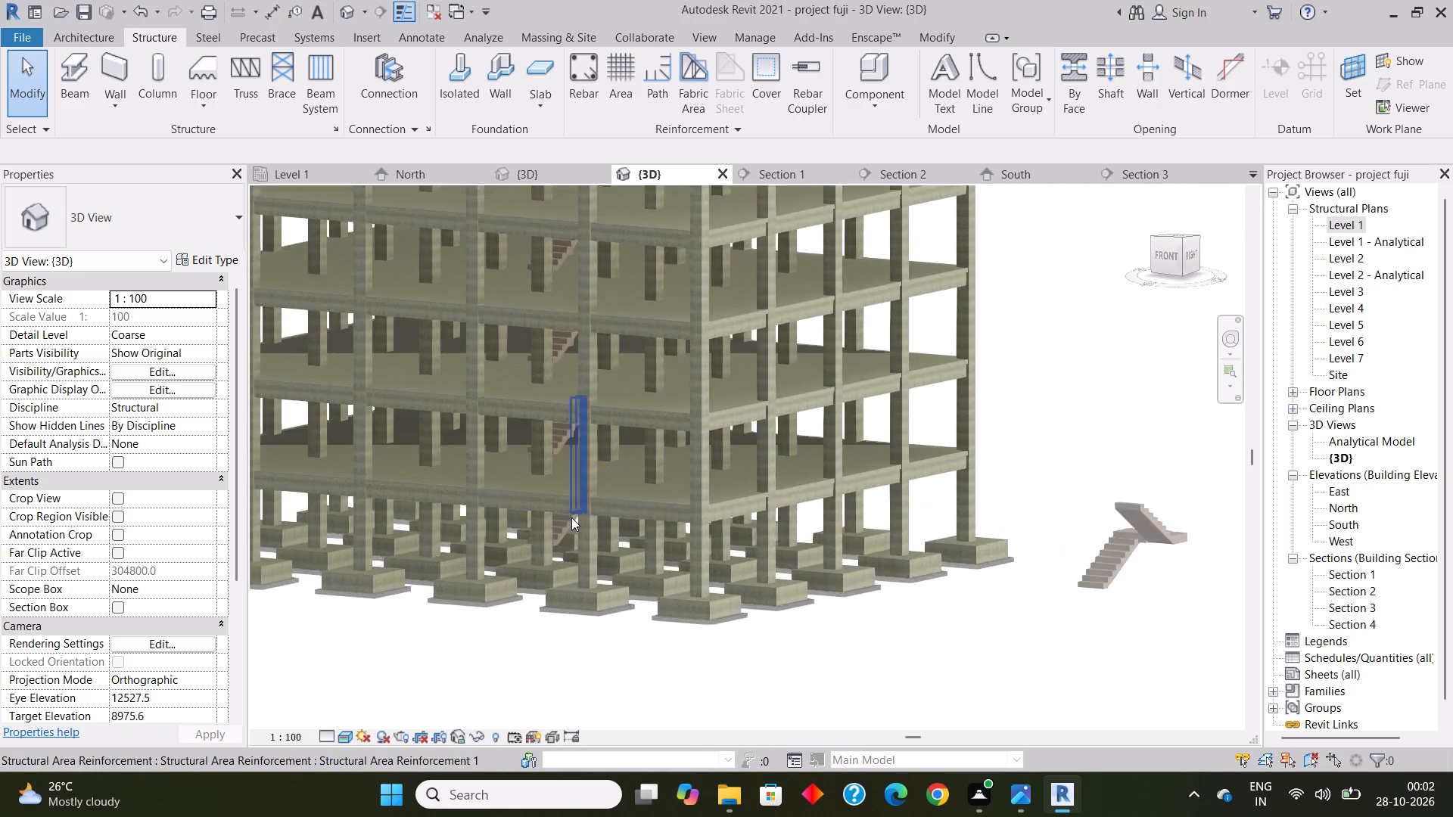
{"action": "scroll", "coordinate": [571, 521], "scroll_direction": "up", "scroll_amount": 9}
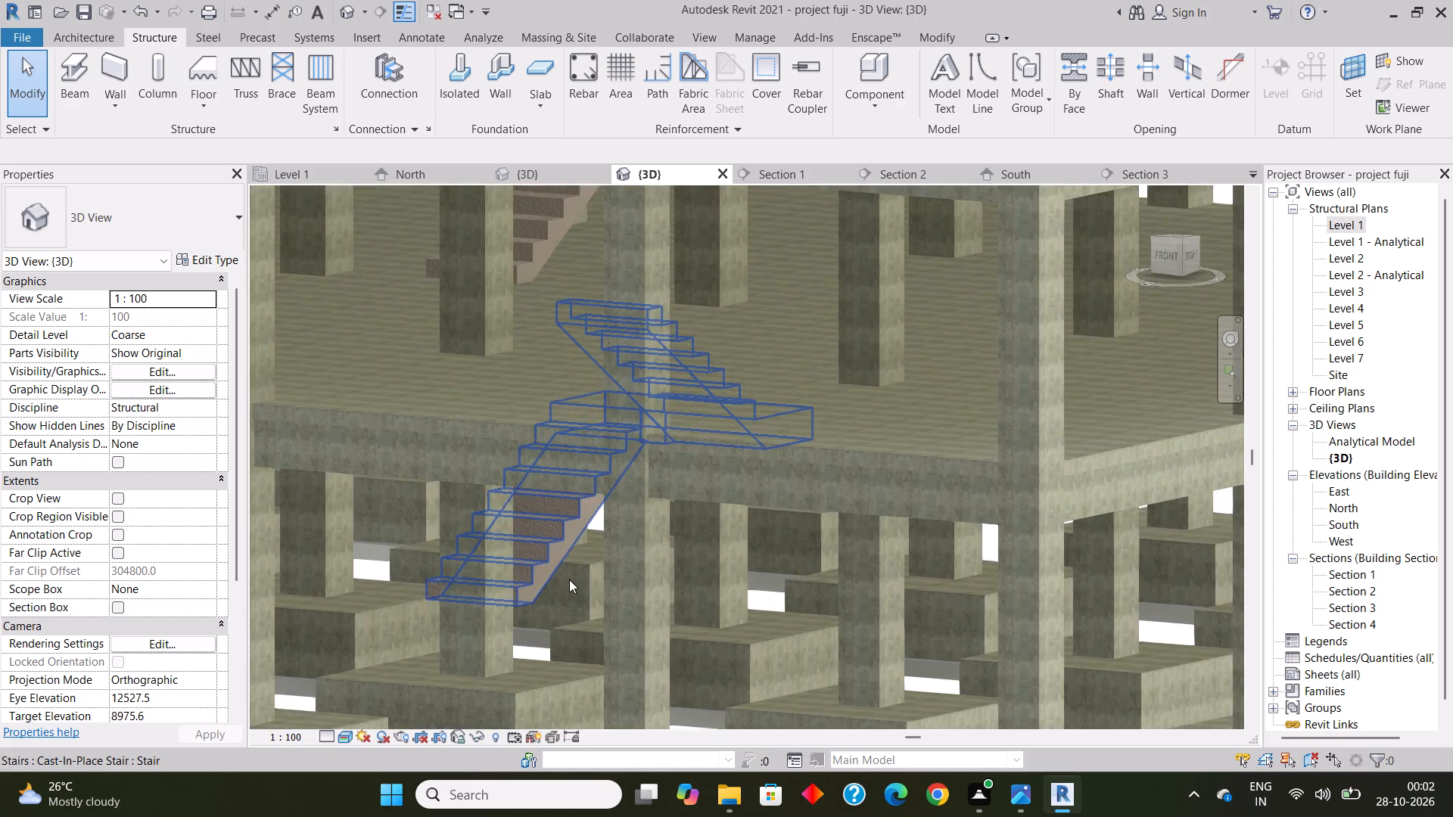
{"action": "middle_click_drag", "start_coordinate": [621, 582], "coordinate": [702, 514], "text": "shift"}
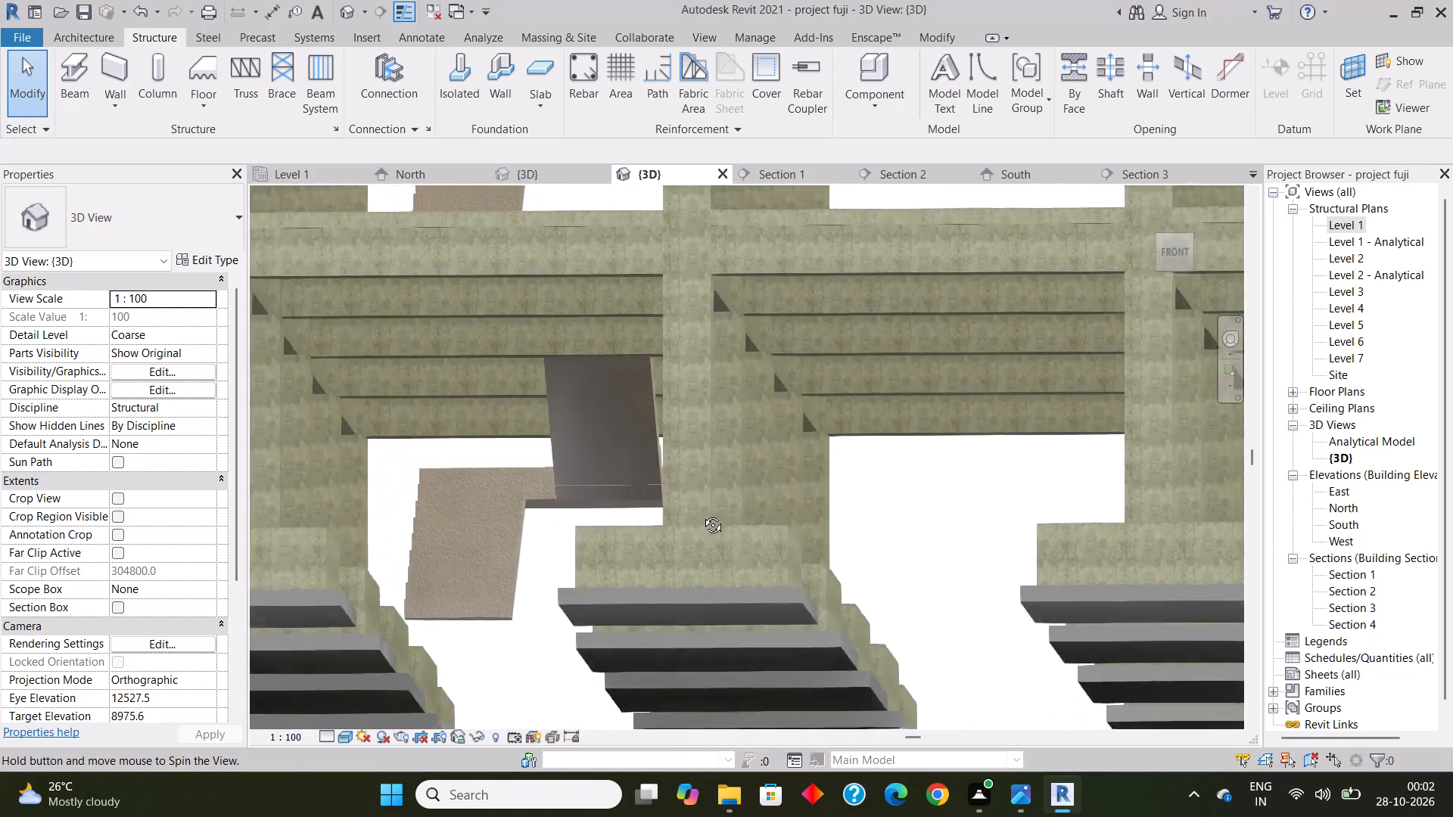
{"action": "middle_click_drag", "start_coordinate": [702, 514], "coordinate": [695, 583], "text": "shift"}
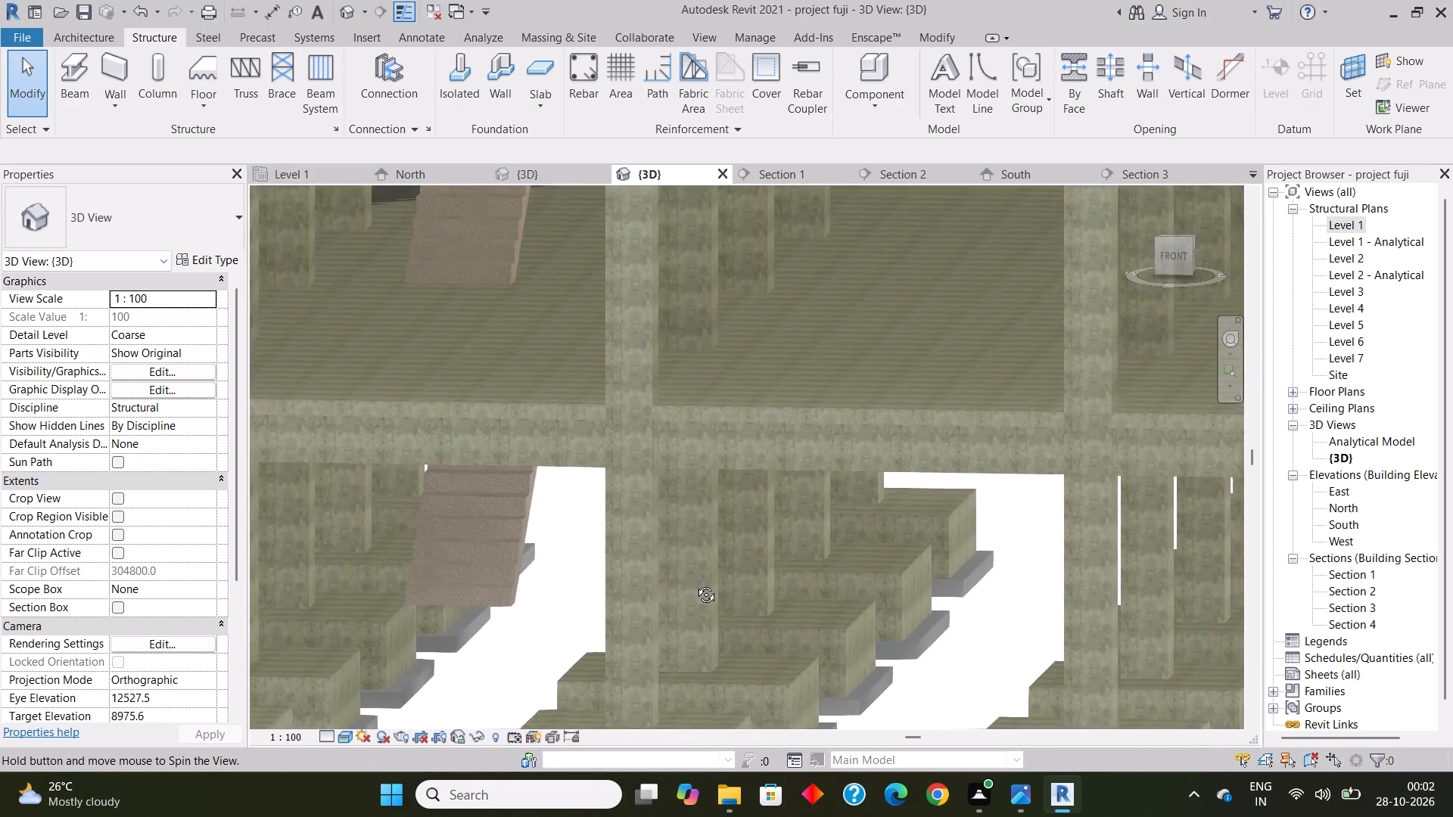
{"action": "middle_click_drag", "start_coordinate": [695, 583], "coordinate": [674, 594], "text": "shift"}
{"action": "scroll", "coordinate": [587, 594], "scroll_direction": "down", "scroll_amount": 6}
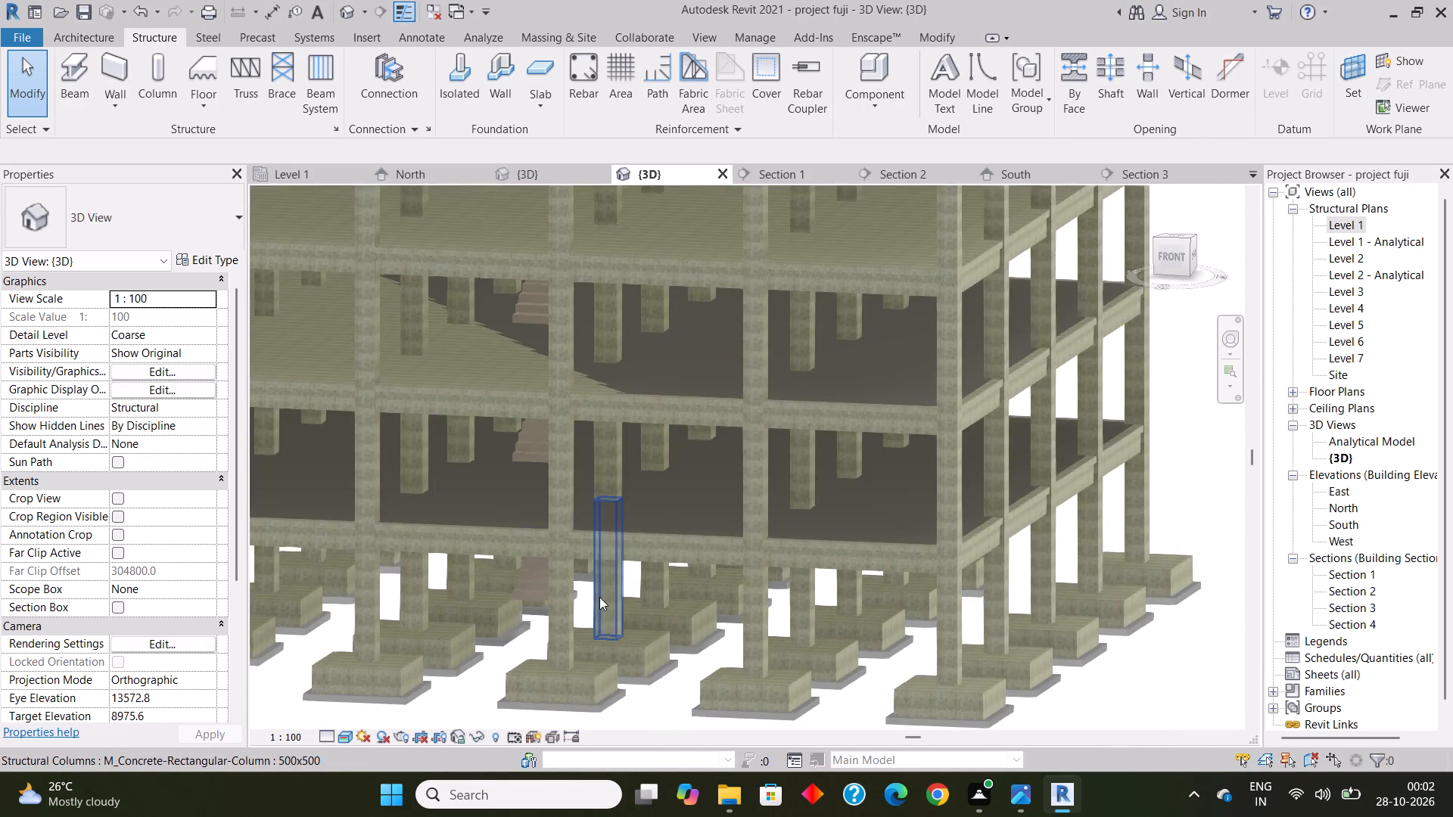
{"action": "scroll", "coordinate": [599, 597], "scroll_direction": "down", "scroll_amount": 5}
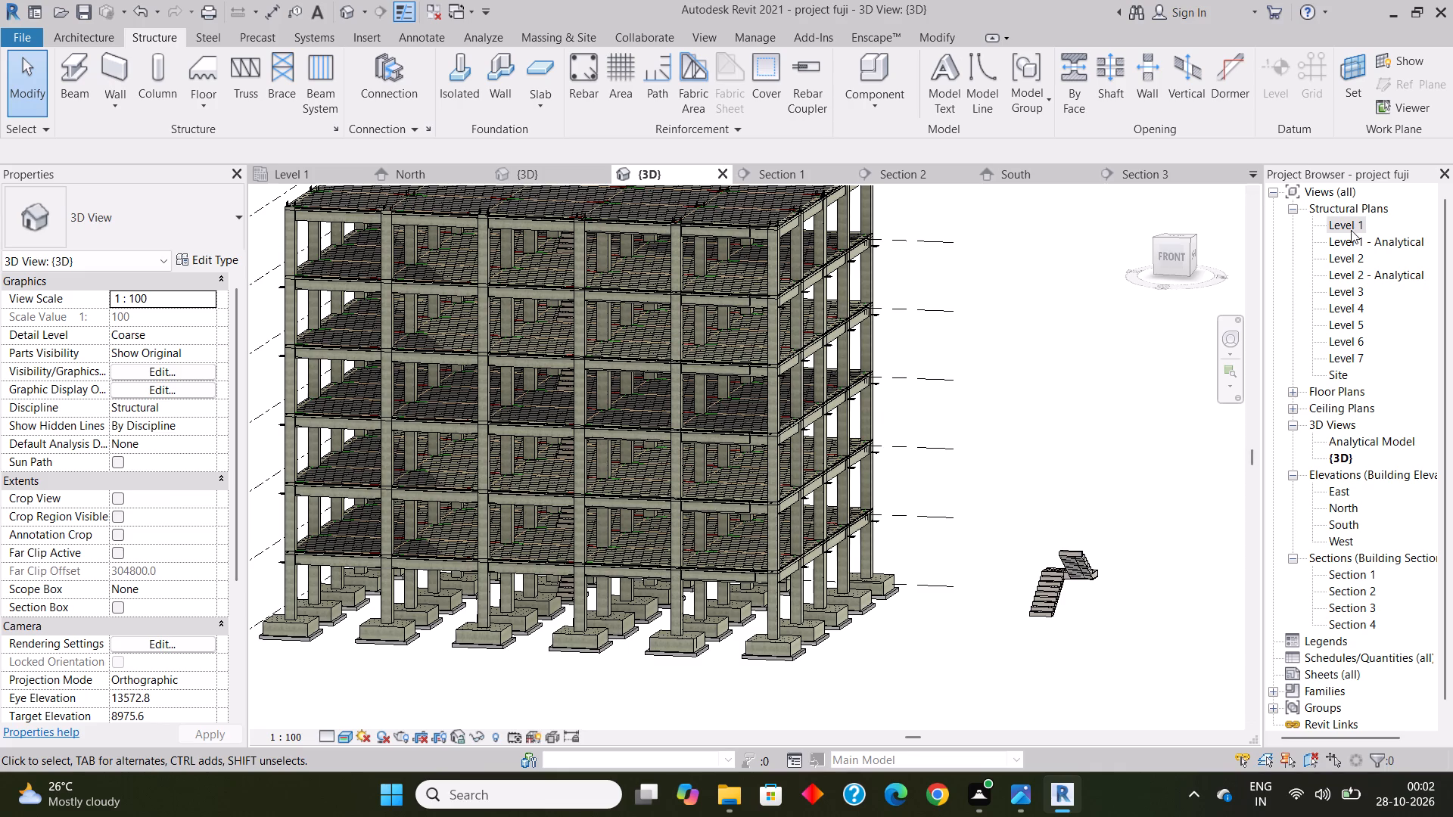
In the Level 1 structural plan, create a rectangular Generic 300mm structural floor from footing A5's outer corner to footing F1's outer corner.
{"action": "double_click", "coordinate": [1352, 226]}
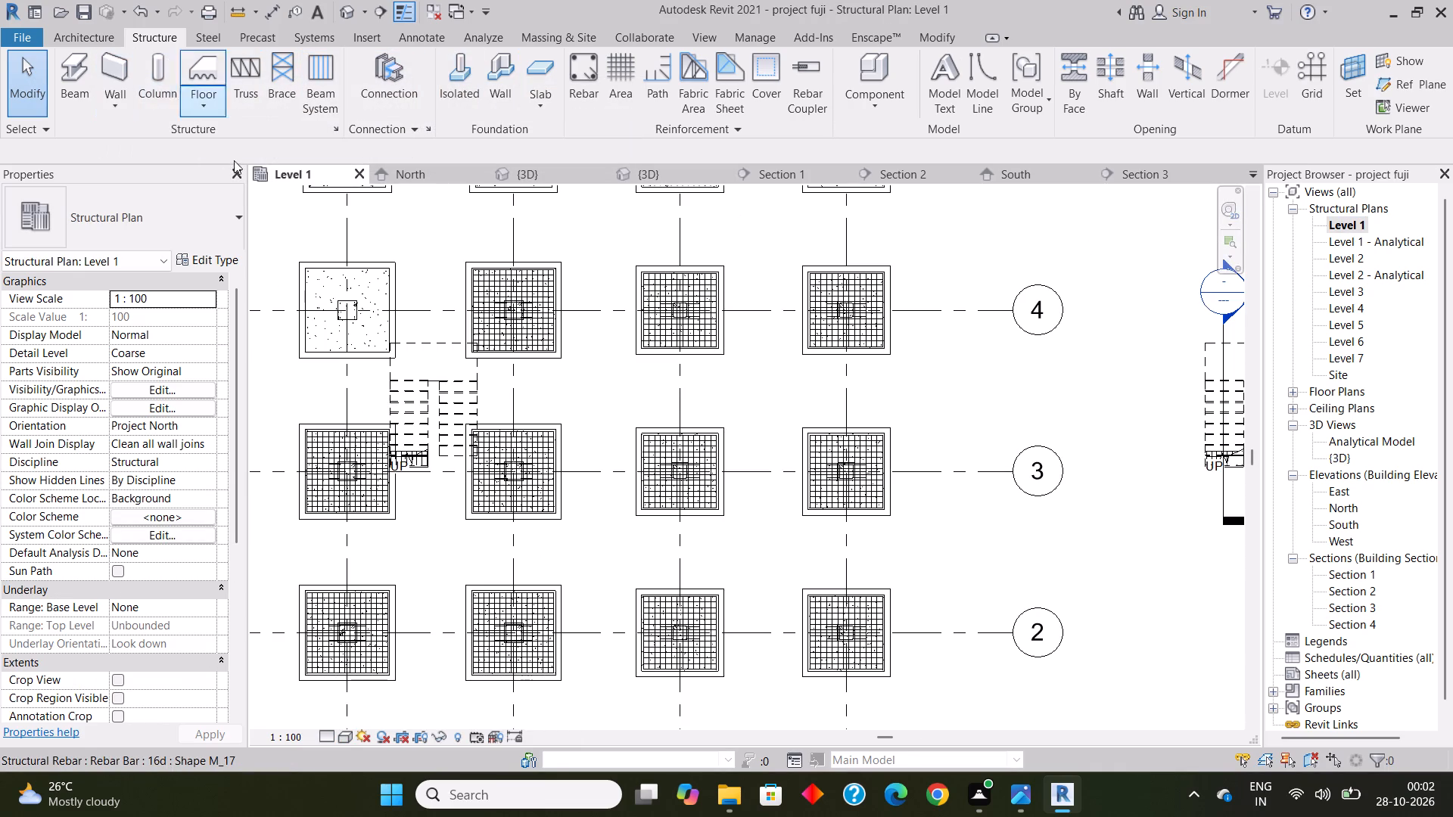
{"action": "left_click", "coordinate": [210, 69]}
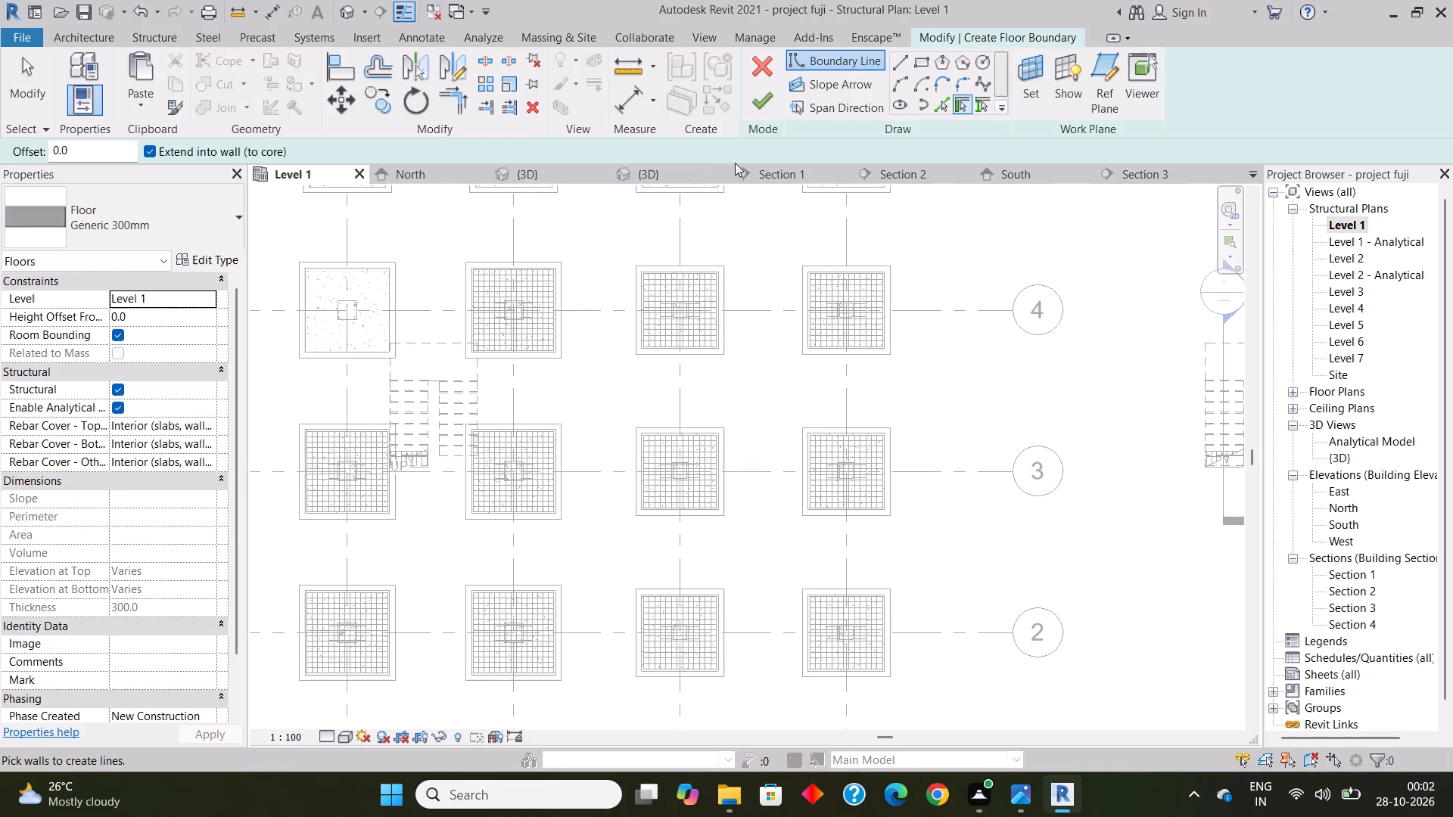
{"action": "left_click", "coordinate": [917, 61]}
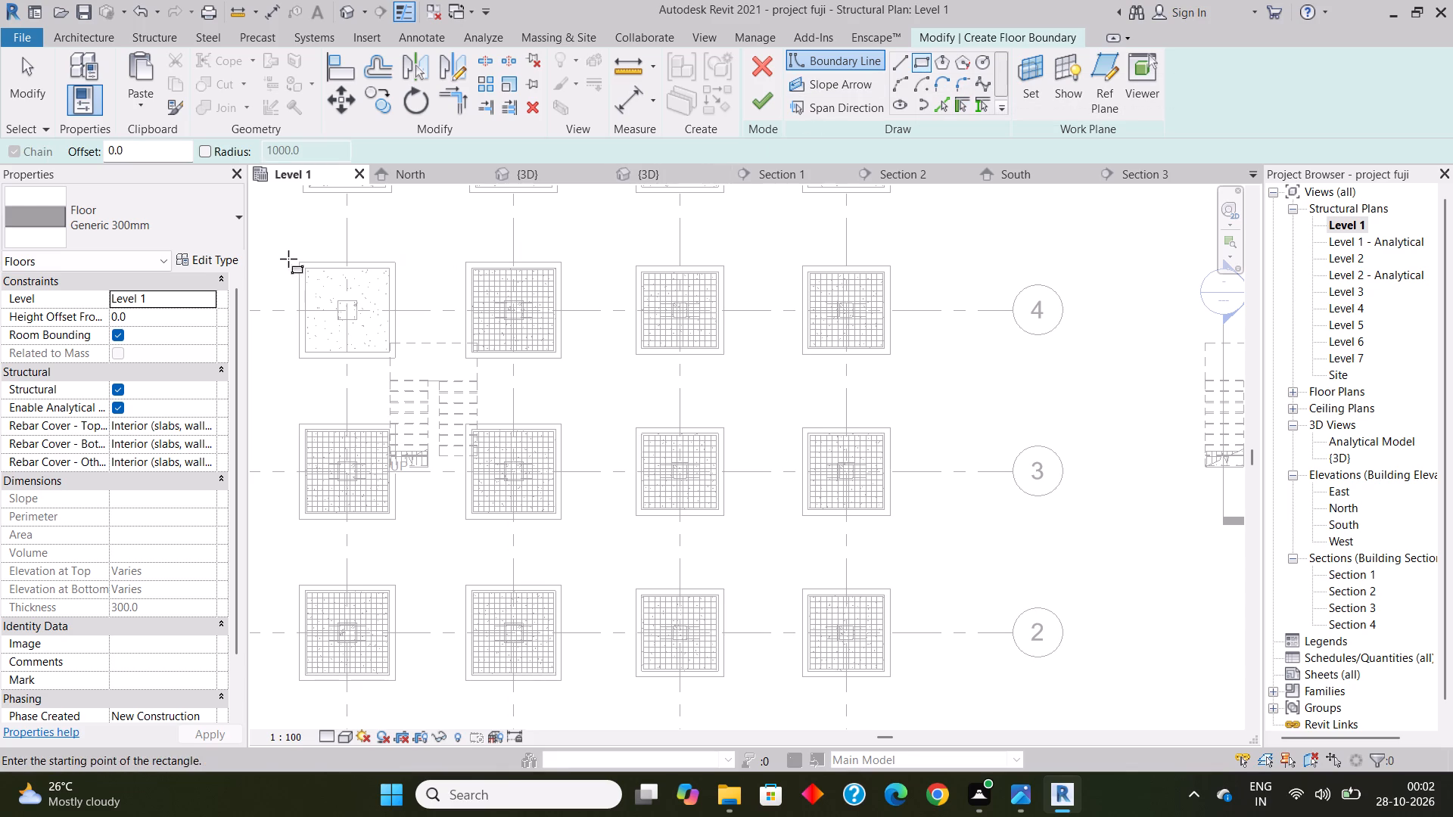
{"action": "left_click", "coordinate": [297, 262]}
{"action": "scroll", "coordinate": [387, 234], "scroll_direction": "down", "scroll_amount": 3}
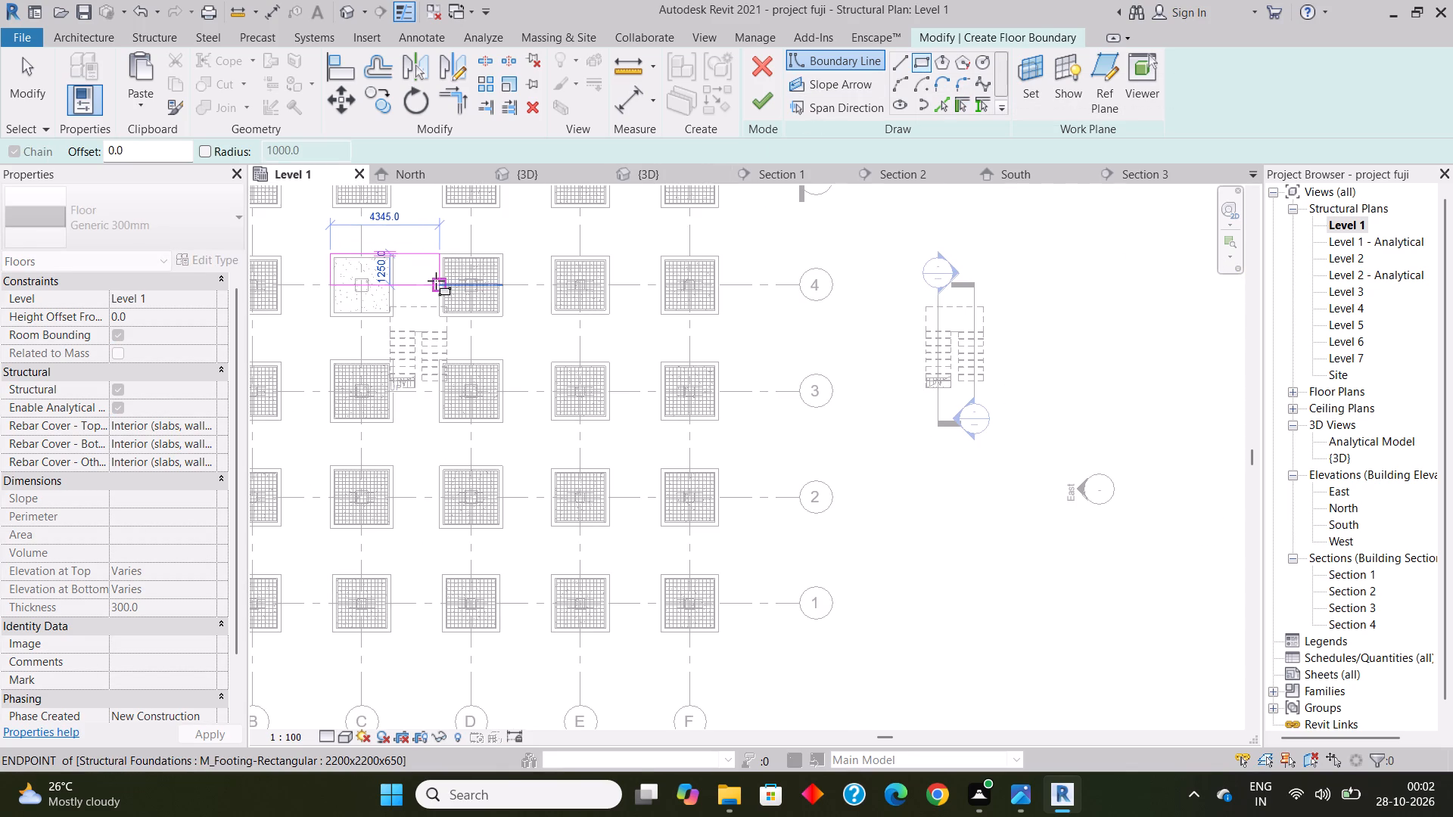
{"action": "key", "text": "Escape"}
{"action": "scroll", "coordinate": [460, 438], "scroll_direction": "down", "scroll_amount": 2}
{"action": "scroll", "coordinate": [577, 430], "scroll_direction": "down", "scroll_amount": 2}
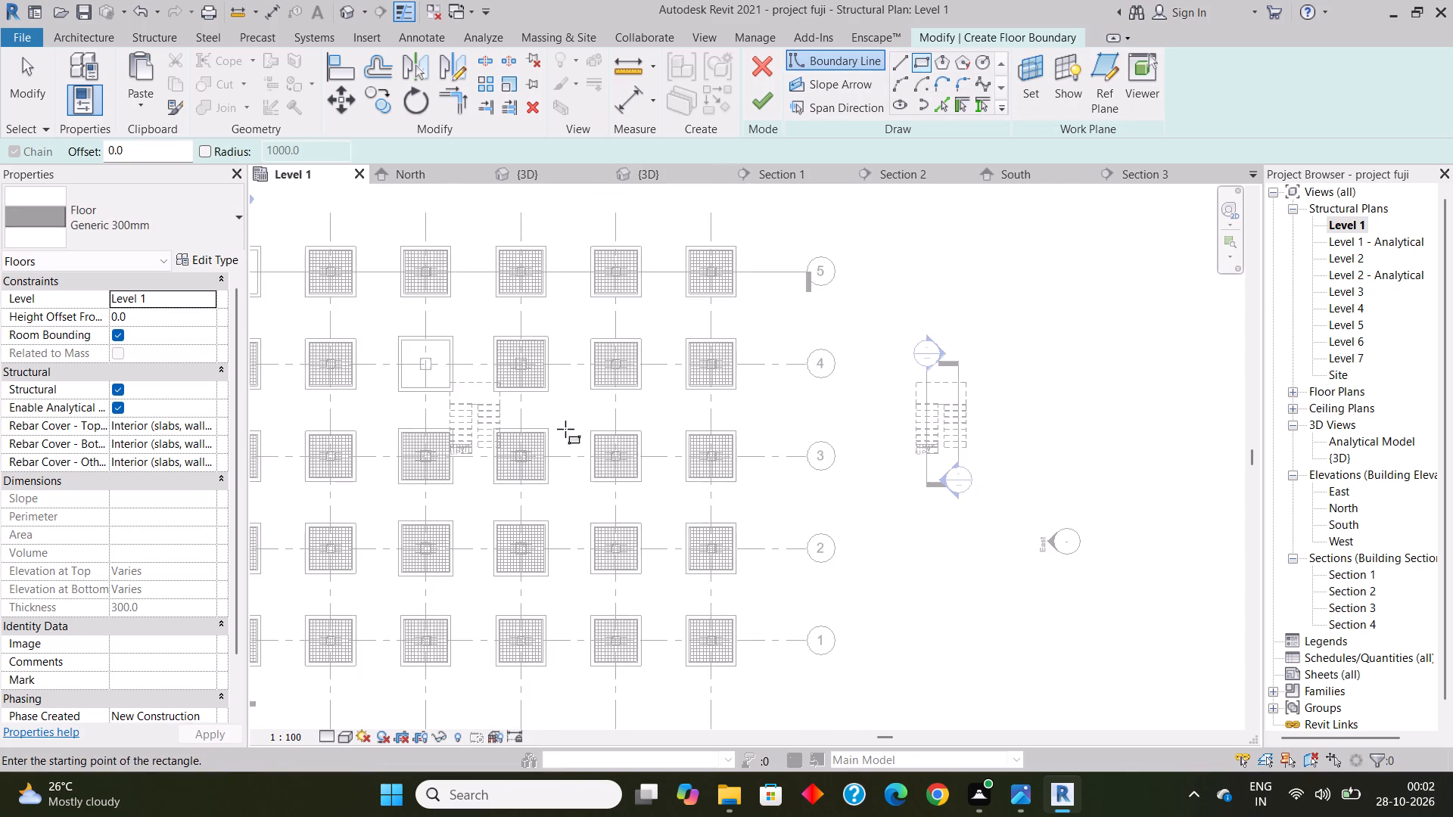
{"action": "scroll", "coordinate": [487, 397], "scroll_direction": "down", "scroll_amount": 5}
{"action": "scroll", "coordinate": [357, 329], "scroll_direction": "up", "scroll_amount": 7}
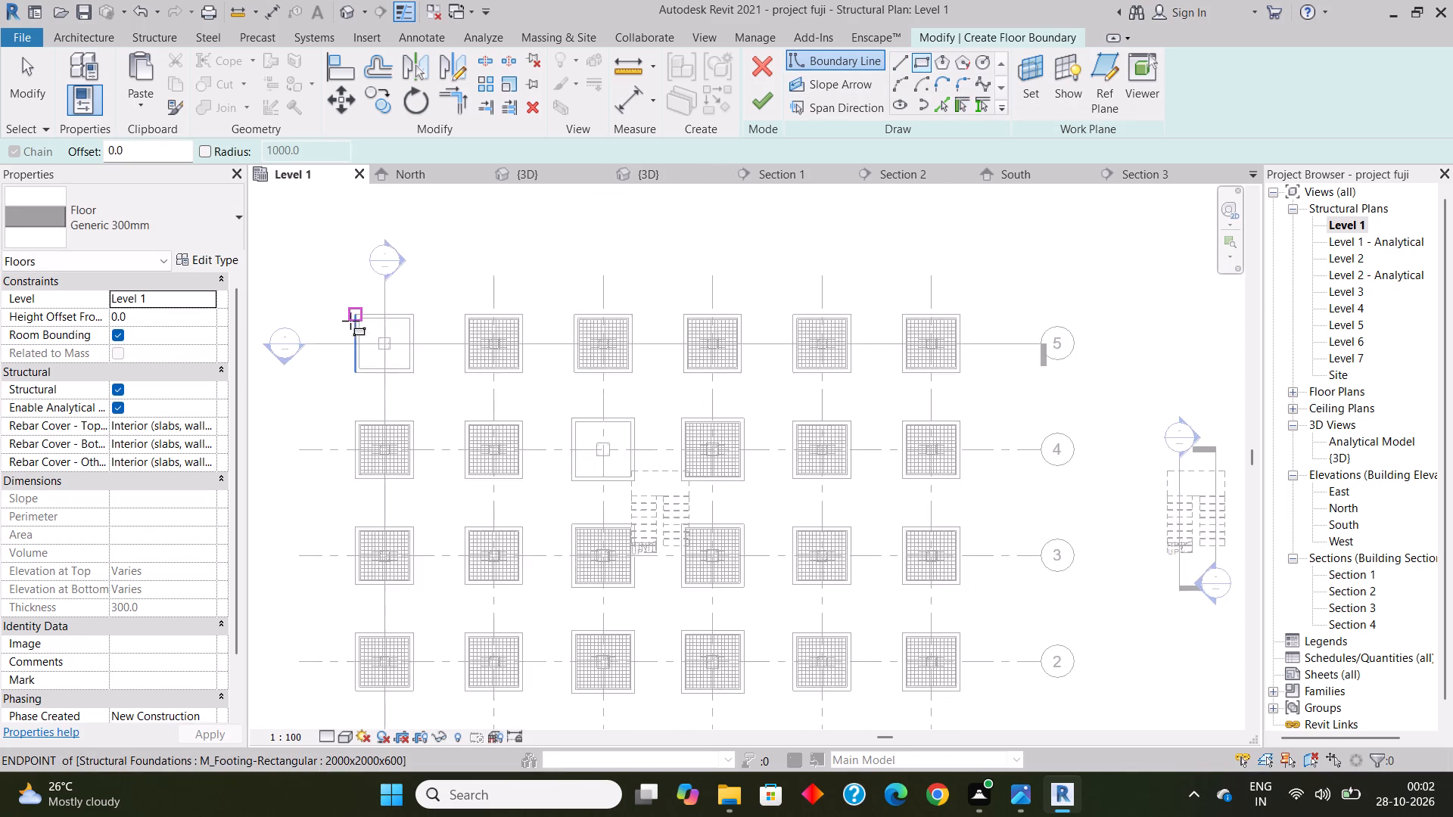
{"action": "scroll", "coordinate": [350, 321], "scroll_direction": "up", "scroll_amount": 8}
{"action": "left_click", "coordinate": [363, 303]}
{"action": "scroll", "coordinate": [367, 305], "scroll_direction": "down", "scroll_amount": 2}
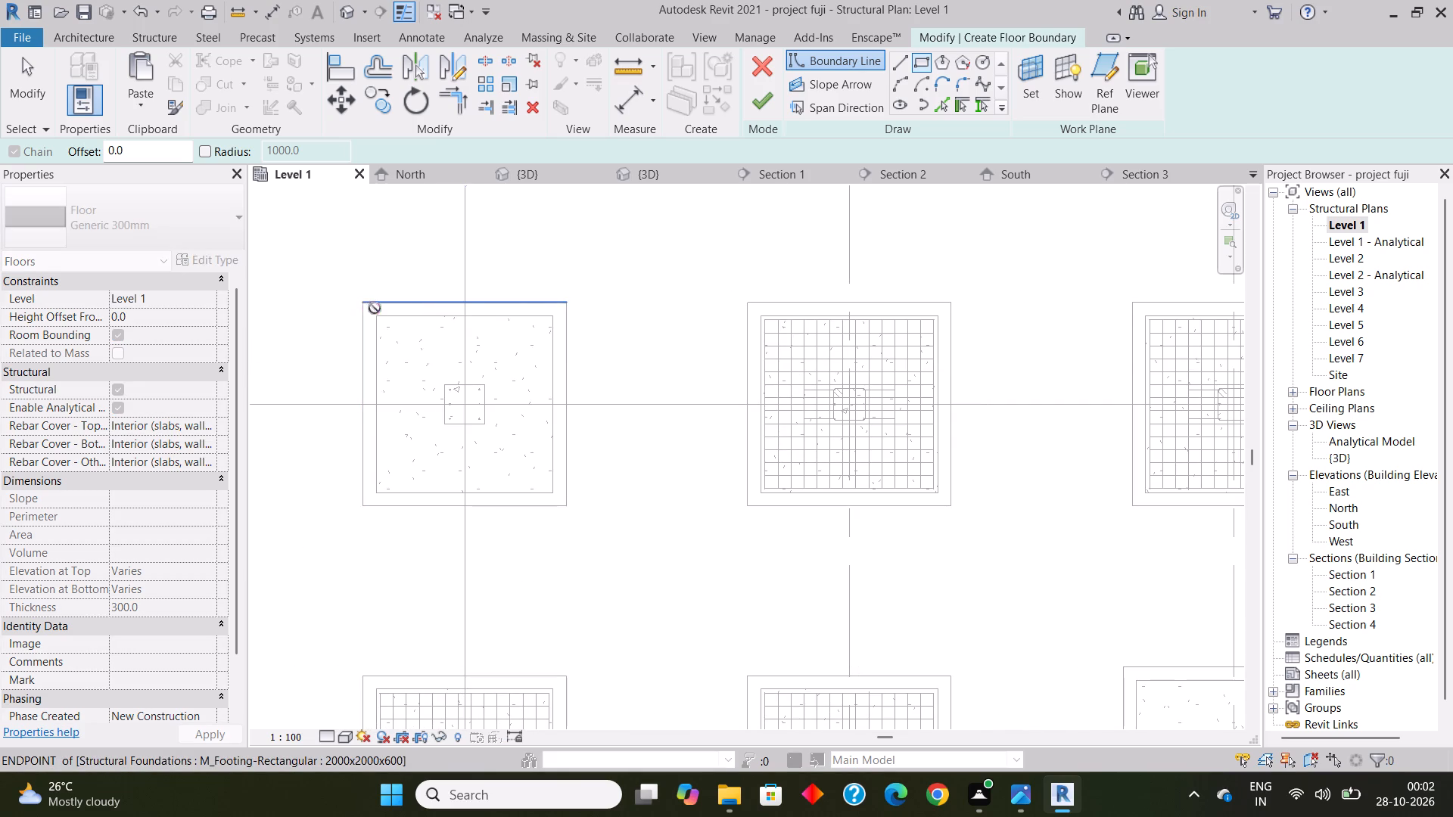
{"action": "scroll", "coordinate": [375, 308], "scroll_direction": "down", "scroll_amount": 12}
{"action": "scroll", "coordinate": [631, 598], "scroll_direction": "up", "scroll_amount": 3}
{"action": "scroll", "coordinate": [707, 562], "scroll_direction": "up", "scroll_amount": 2}
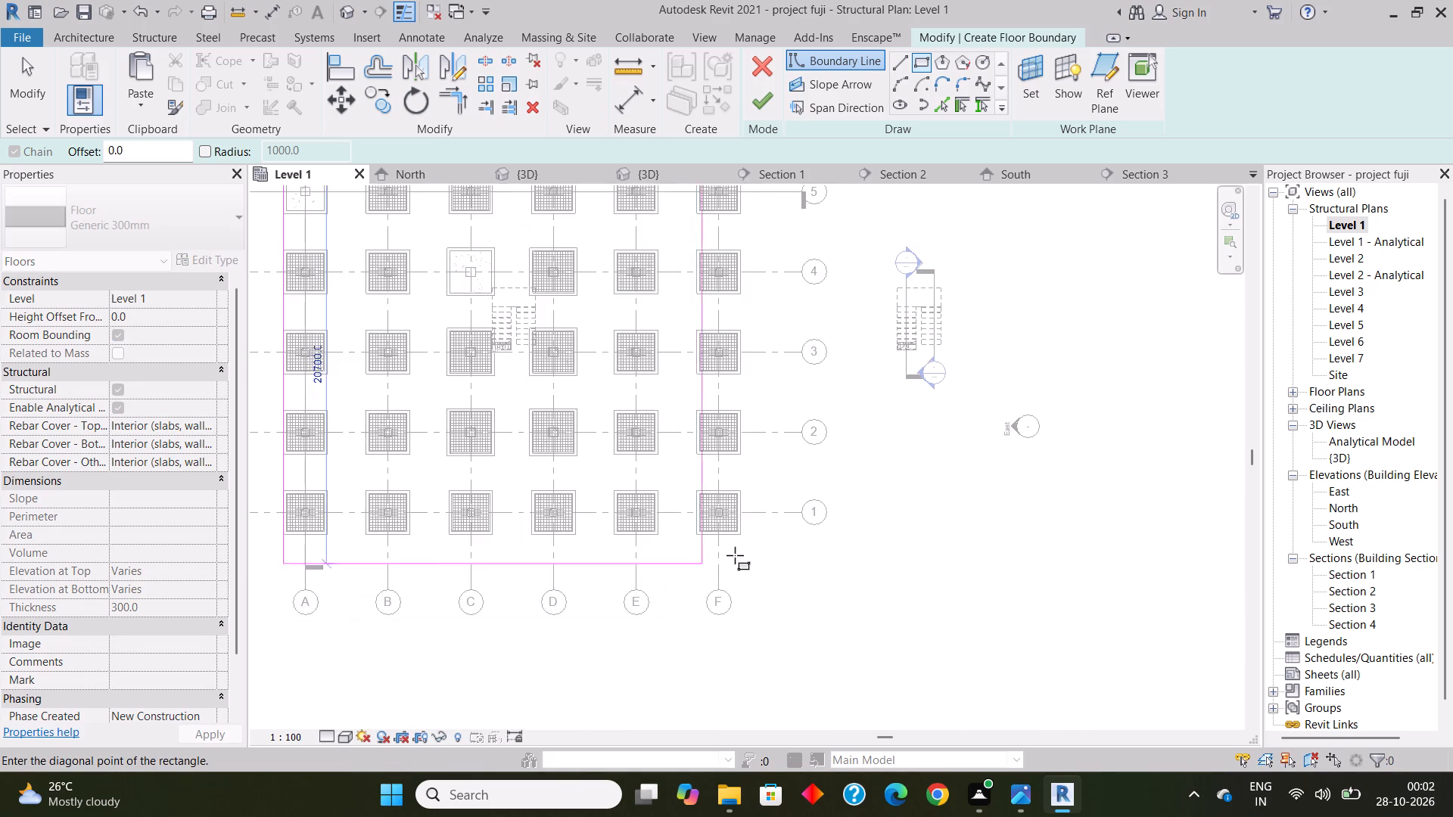
{"action": "scroll", "coordinate": [735, 555], "scroll_direction": "up", "scroll_amount": 8}
{"action": "left_click", "coordinate": [755, 501]}
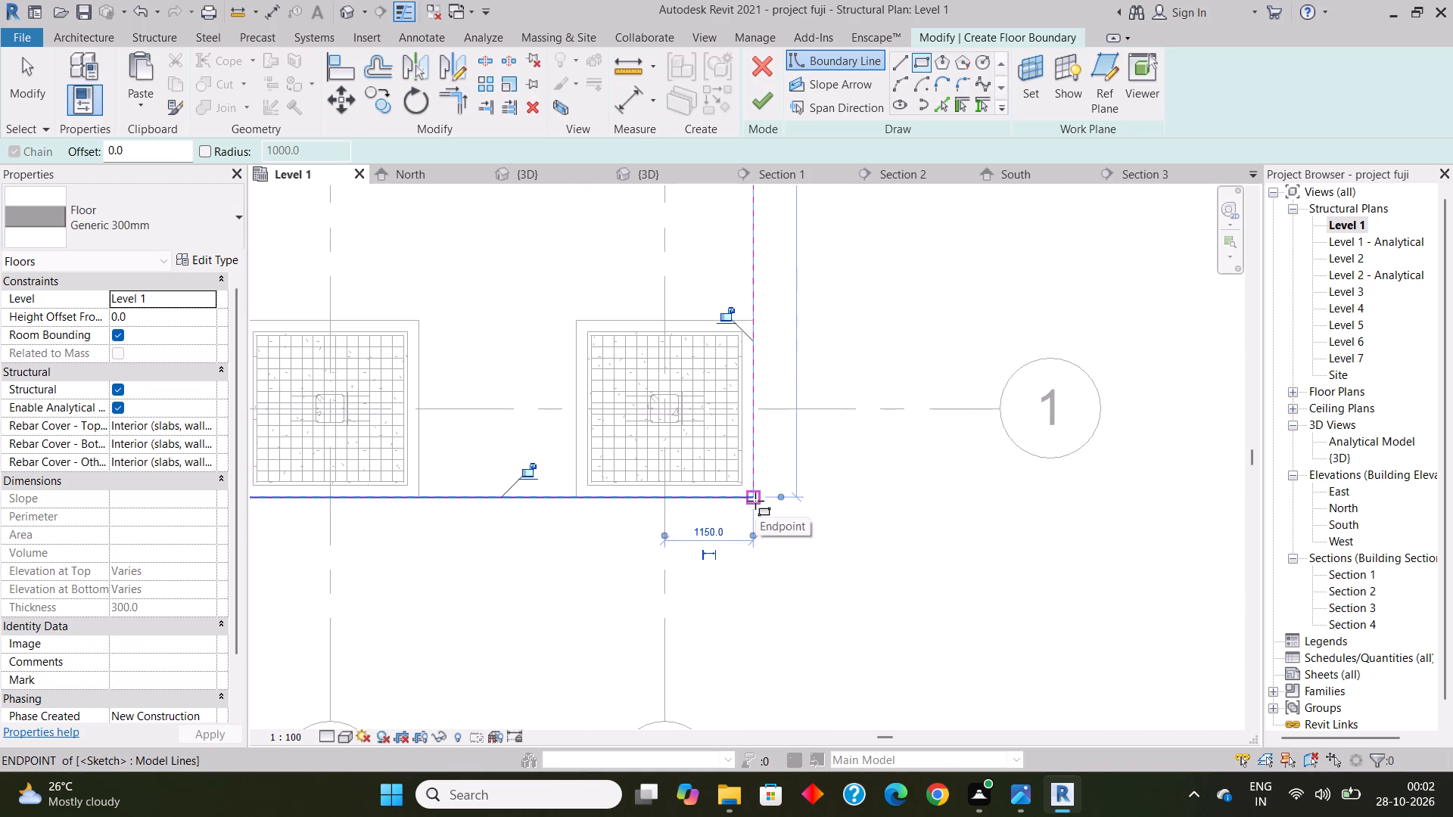
{"action": "key", "text": "Escape"}
{"action": "left_click", "coordinate": [770, 110]}
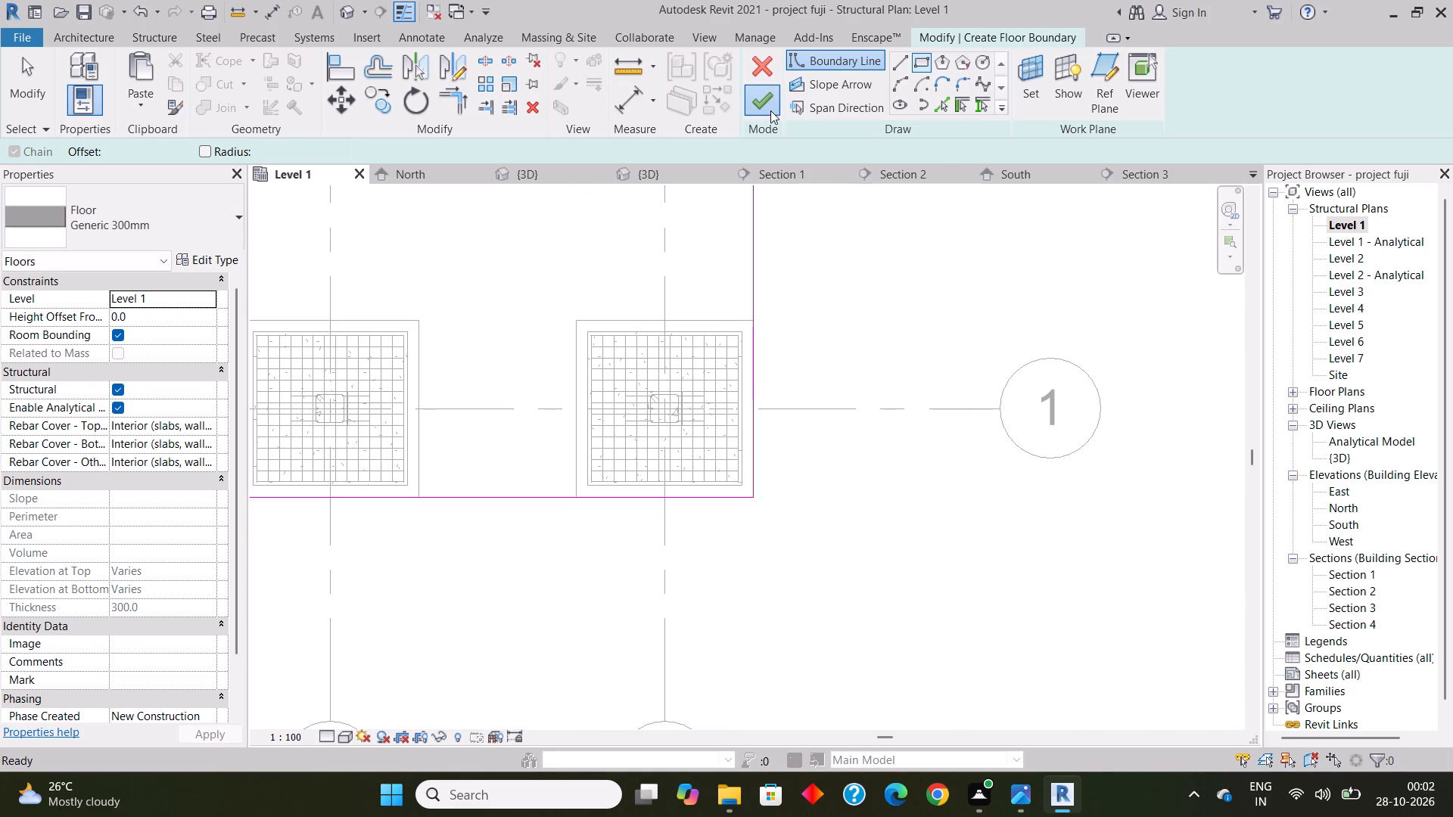
{"action": "scroll", "coordinate": [535, 620], "scroll_direction": "down", "scroll_amount": 3}
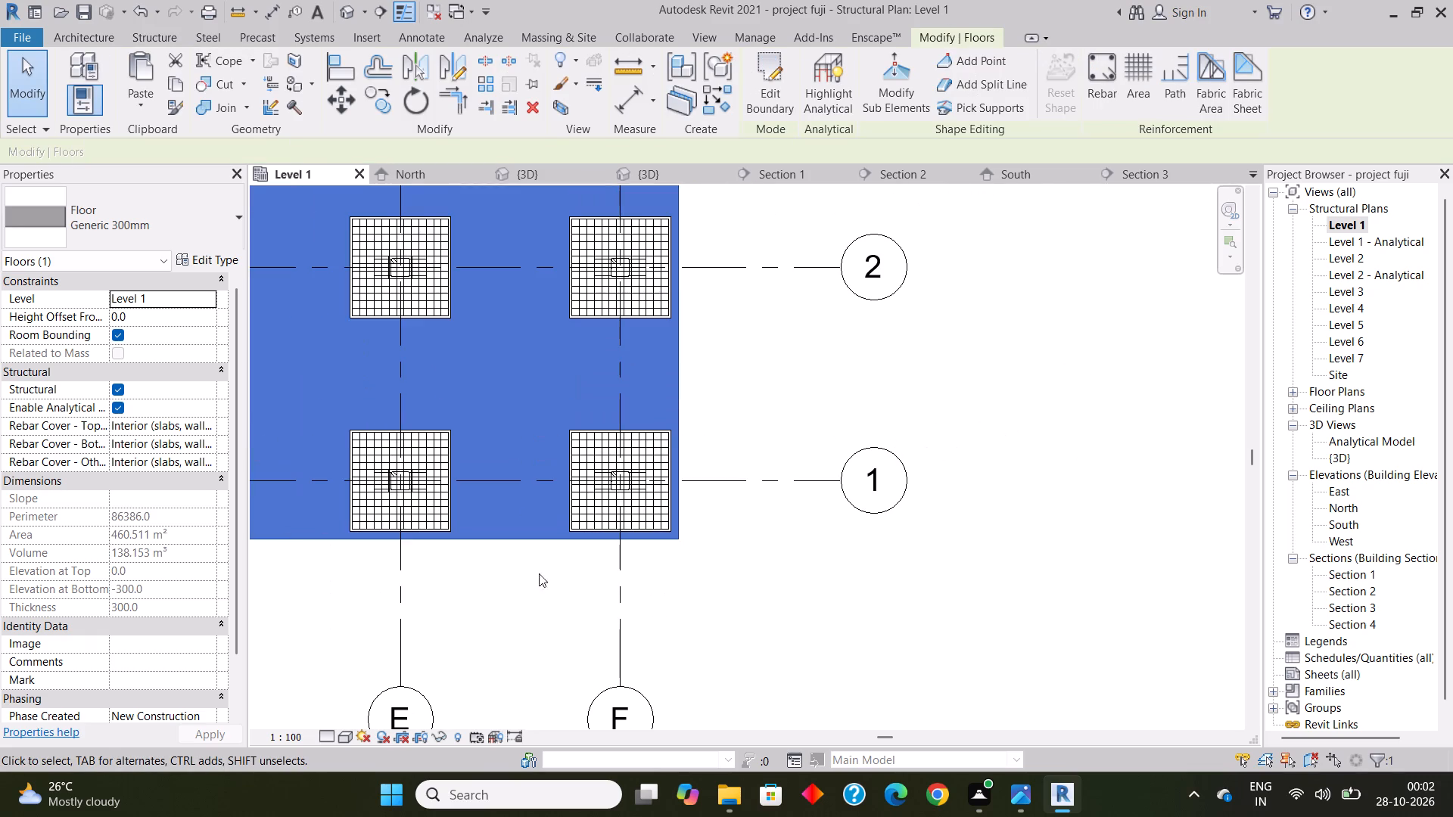
Examine the building with its Level 1 floor and stacked stairs from several angles in the 3D view.
{"action": "left_click", "coordinate": [344, 11]}
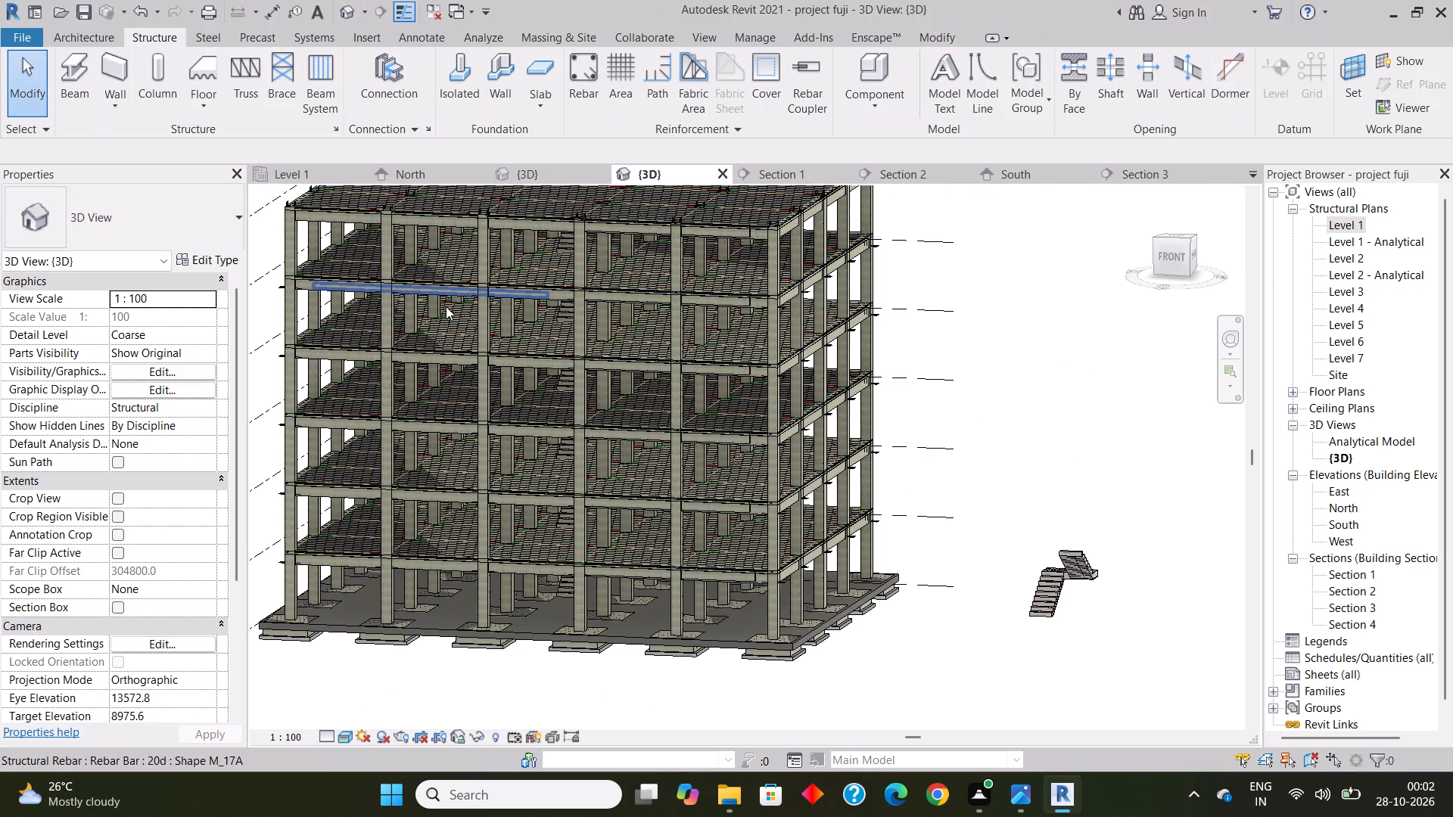
{"action": "middle_click_drag", "start_coordinate": [599, 626], "coordinate": [572, 563], "text": "shift"}
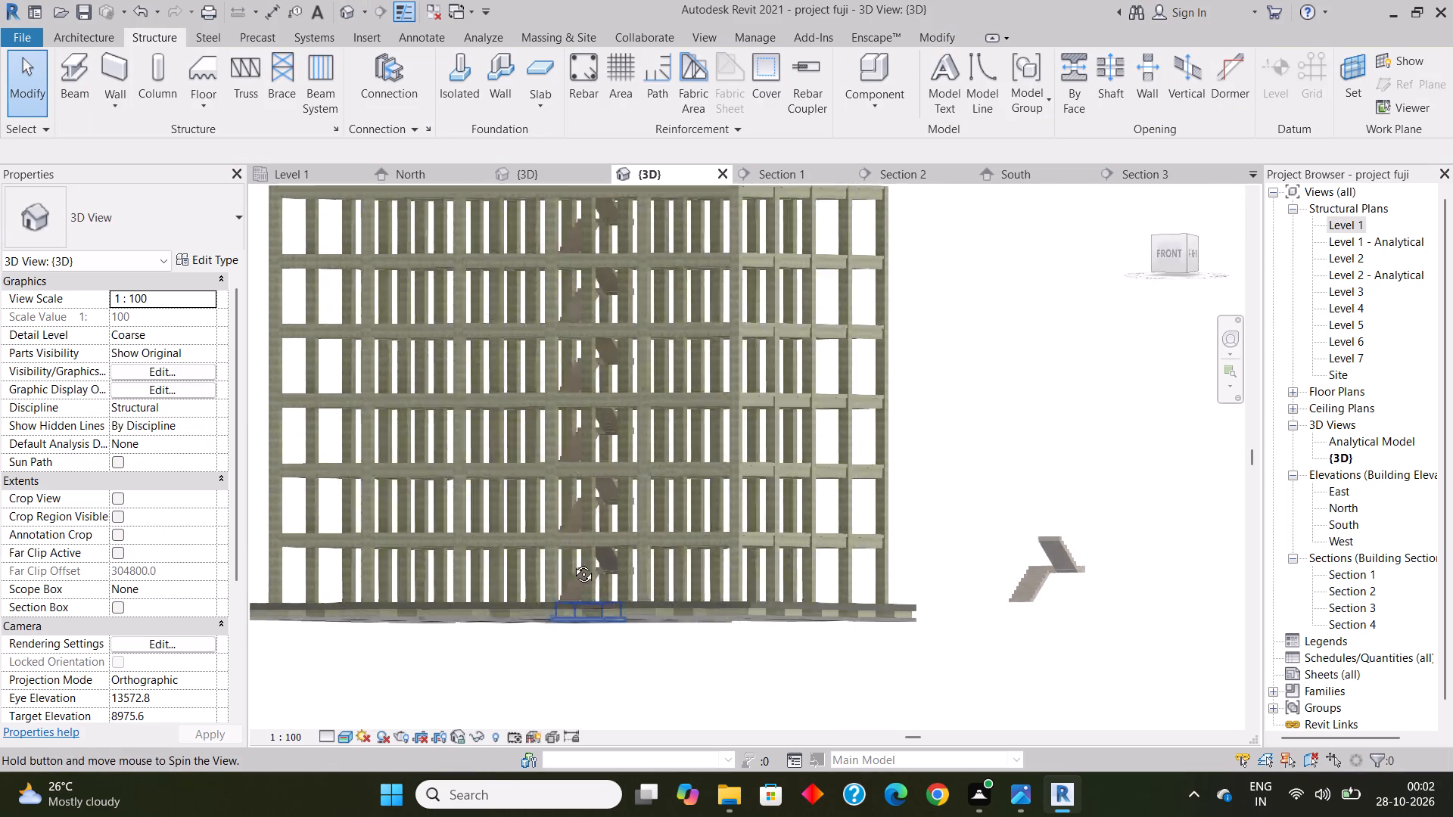
{"action": "middle_click_drag", "start_coordinate": [572, 563], "coordinate": [590, 598], "text": "shift"}
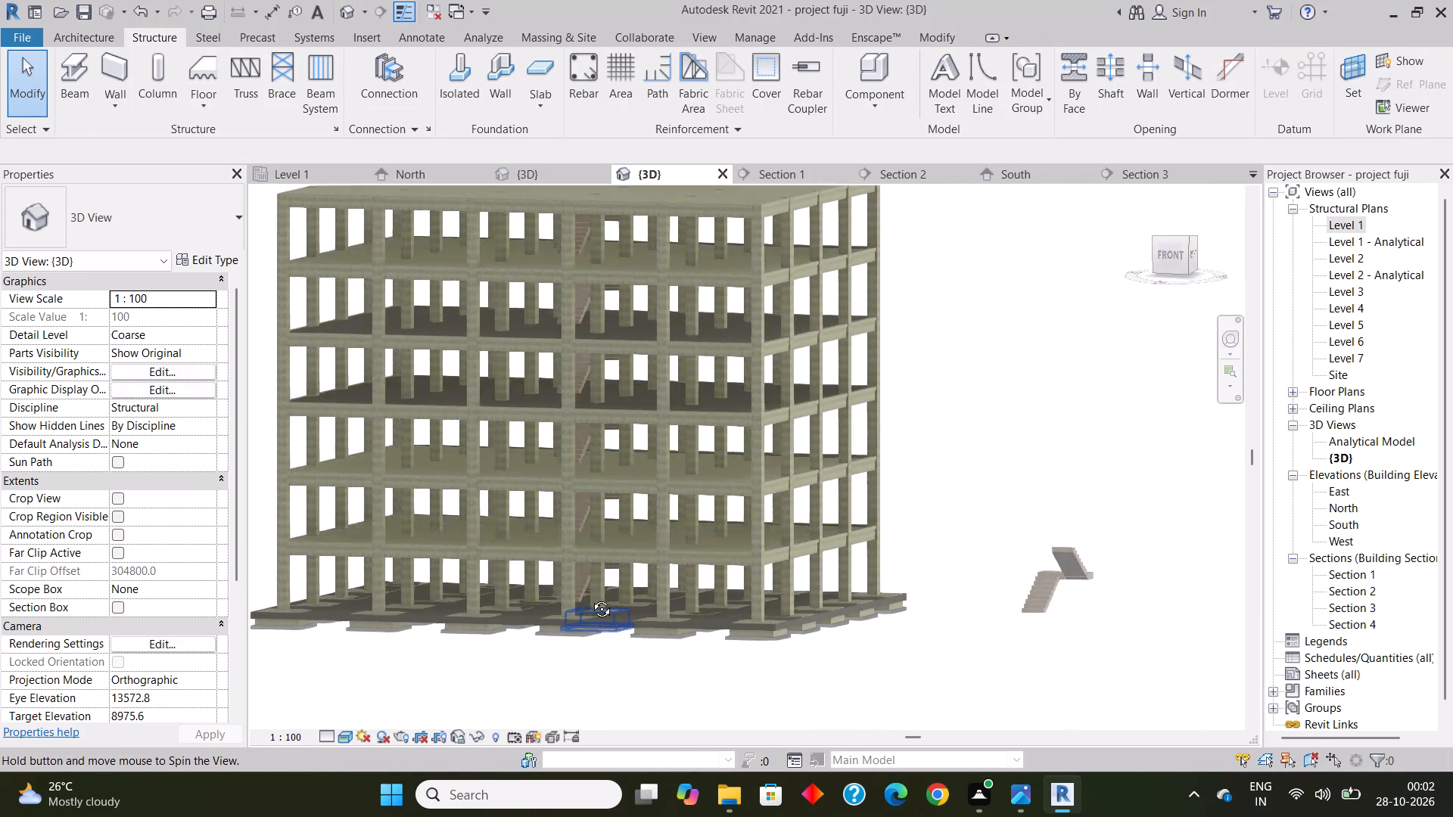
{"action": "middle_click_drag", "start_coordinate": [590, 598], "coordinate": [571, 641], "text": "shift"}
{"action": "scroll", "coordinate": [556, 564], "scroll_direction": "down", "scroll_amount": 6}
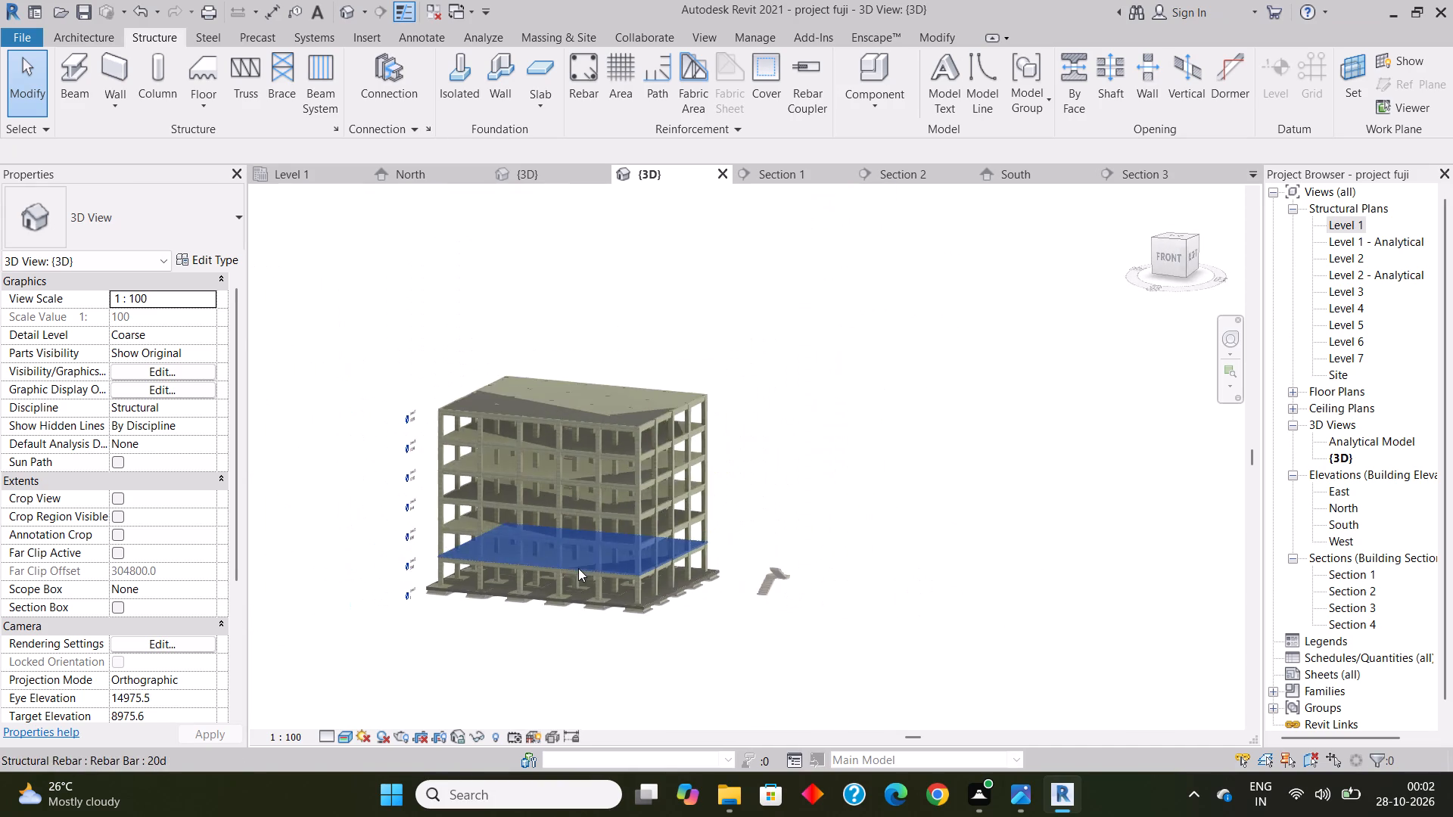
{"action": "middle_click_drag", "start_coordinate": [578, 565], "coordinate": [574, 532], "text": "shift"}
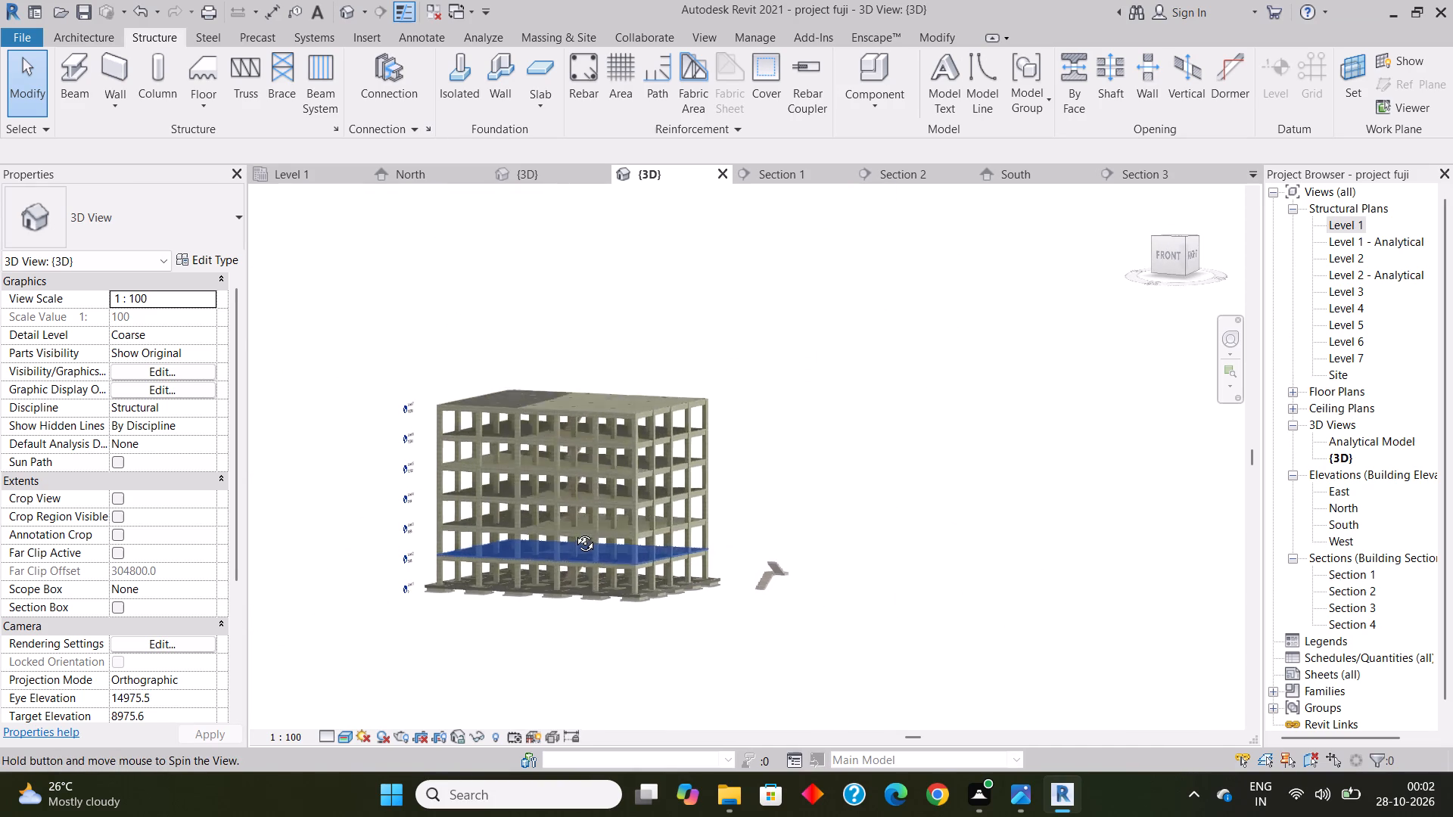
{"action": "middle_click_drag", "start_coordinate": [574, 532], "coordinate": [574, 533], "text": "shift"}
{"action": "scroll", "coordinate": [662, 555], "scroll_direction": "up", "scroll_amount": 1}
{"action": "scroll", "coordinate": [755, 582], "scroll_direction": "up", "scroll_amount": 2}
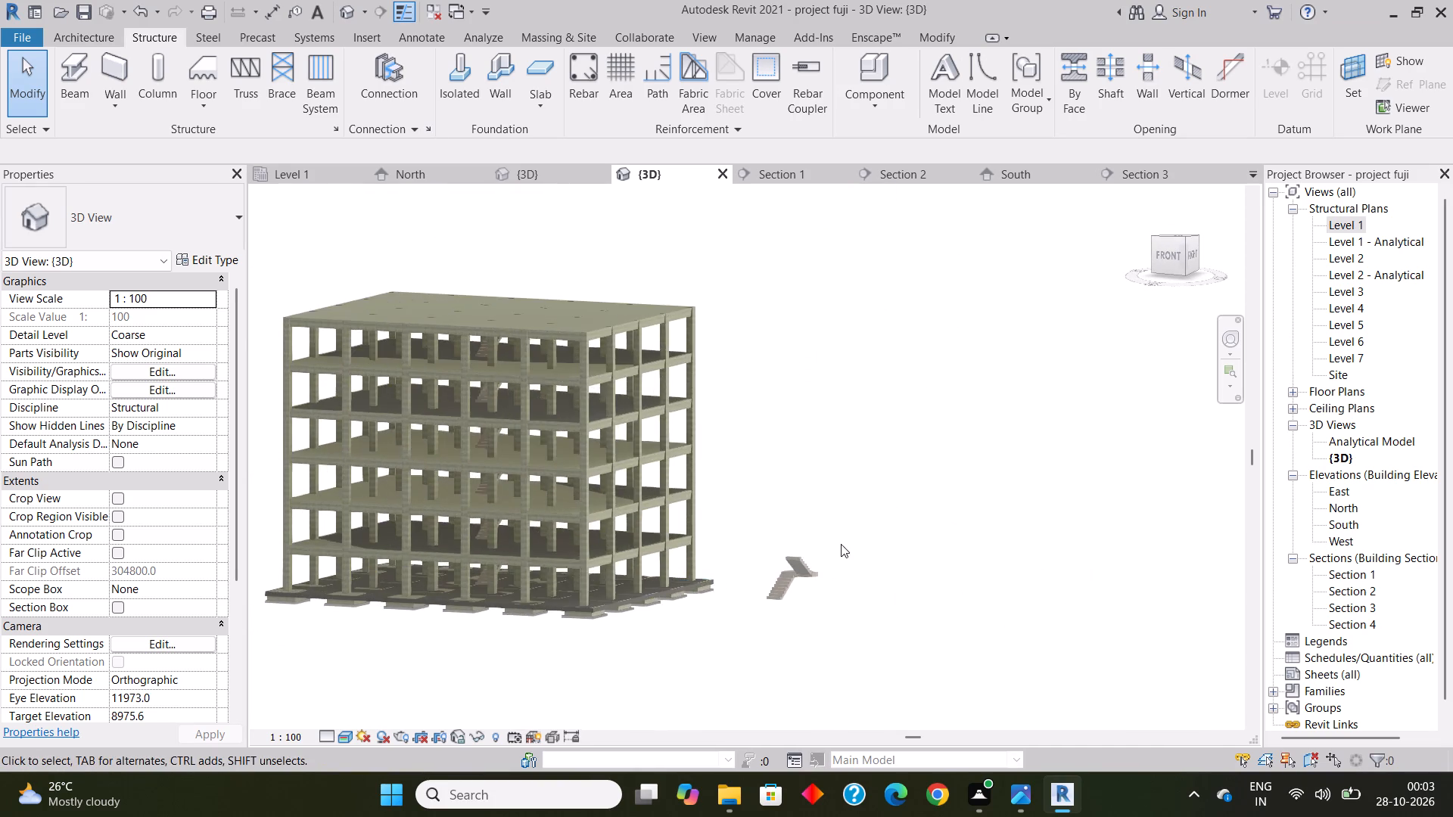
Delete the separate stair standing outside the building in the 3D view.
{"action": "left_click_drag", "start_coordinate": [842, 539], "coordinate": [767, 634]}
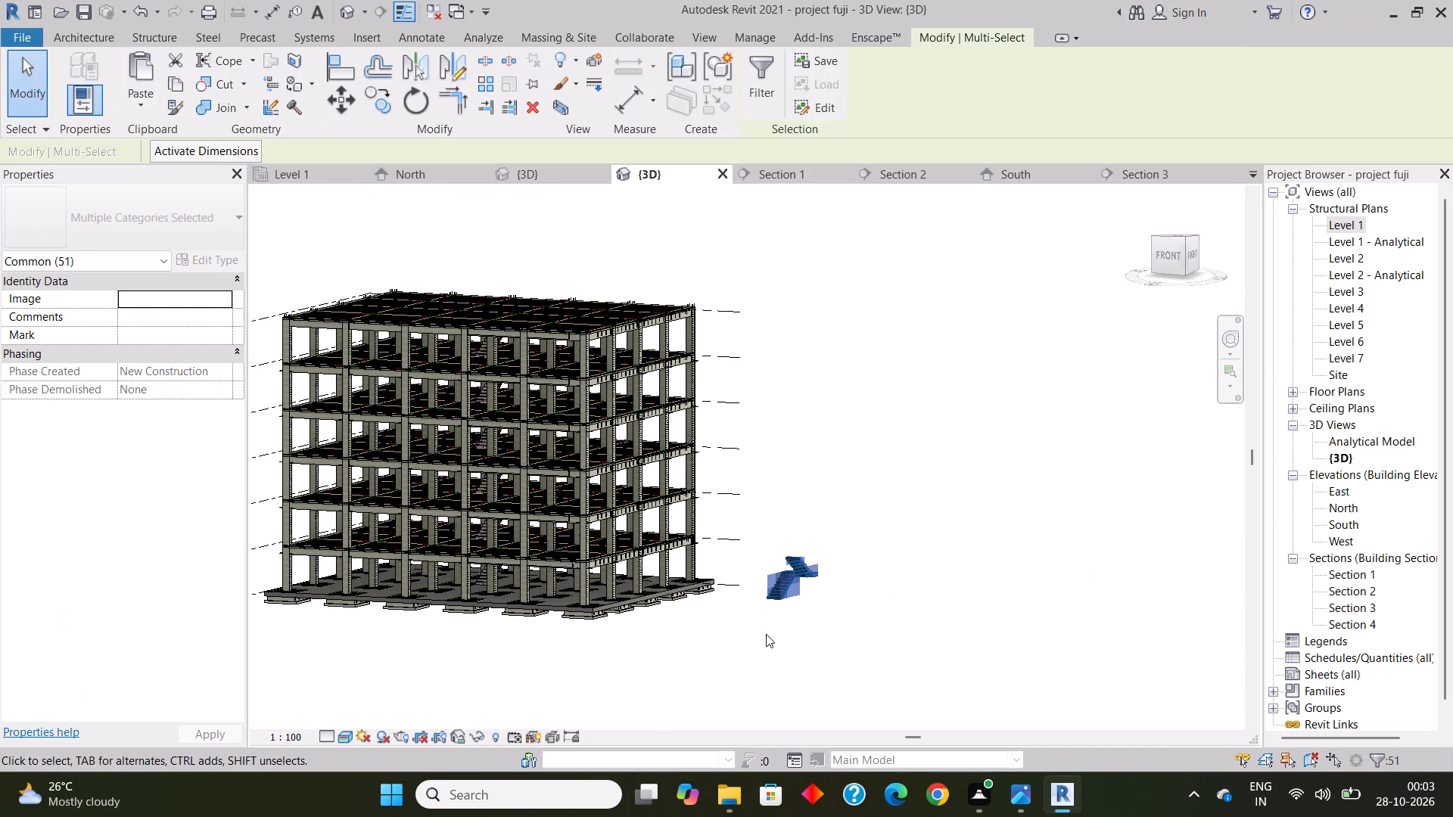
{"action": "key", "text": "Delete"}
Examine the whole building and its inside stairs from several angles in the 3D view.
{"action": "scroll", "coordinate": [435, 518], "scroll_direction": "up", "scroll_amount": 3}
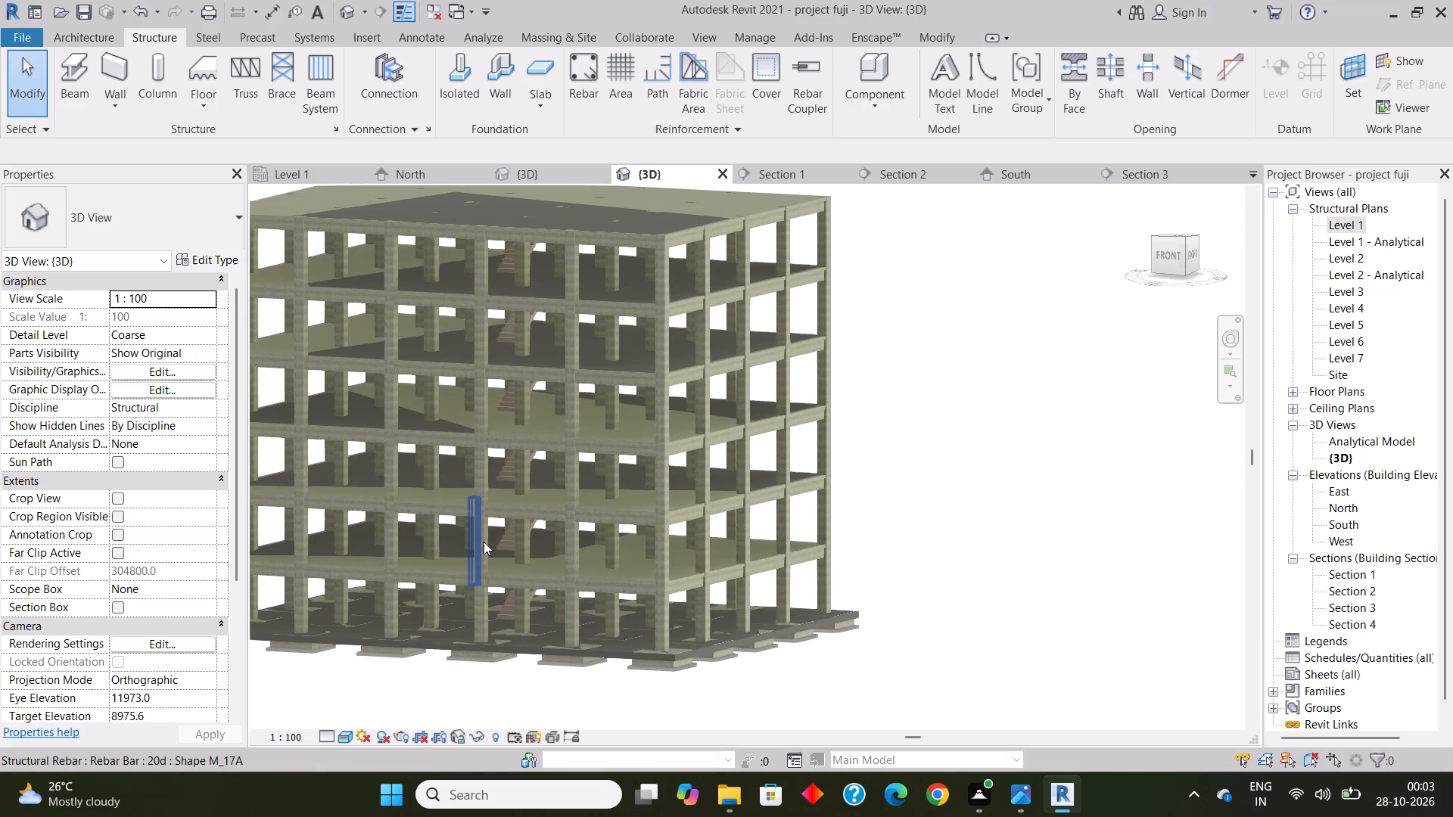
{"action": "scroll", "coordinate": [562, 576], "scroll_direction": "down", "scroll_amount": 1}
{"action": "middle_click_drag", "start_coordinate": [567, 573], "coordinate": [583, 564], "text": "shift"}
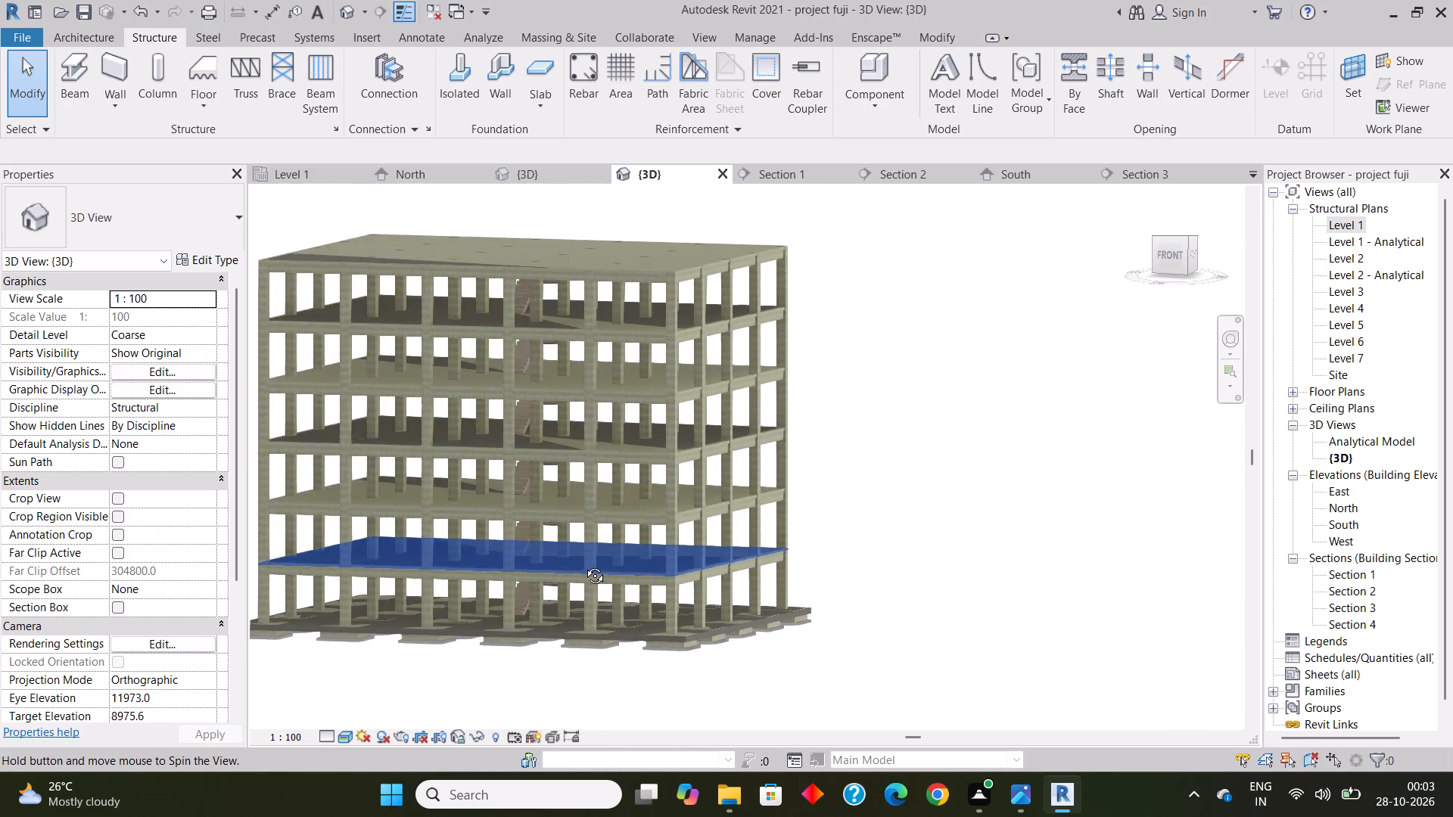
{"action": "middle_click_drag", "start_coordinate": [583, 564], "coordinate": [584, 560], "text": "shift"}
{"action": "middle_click_drag", "start_coordinate": [524, 439], "coordinate": [638, 448]}
{"action": "middle_click_drag", "start_coordinate": [563, 514], "coordinate": [562, 514], "text": "shift"}
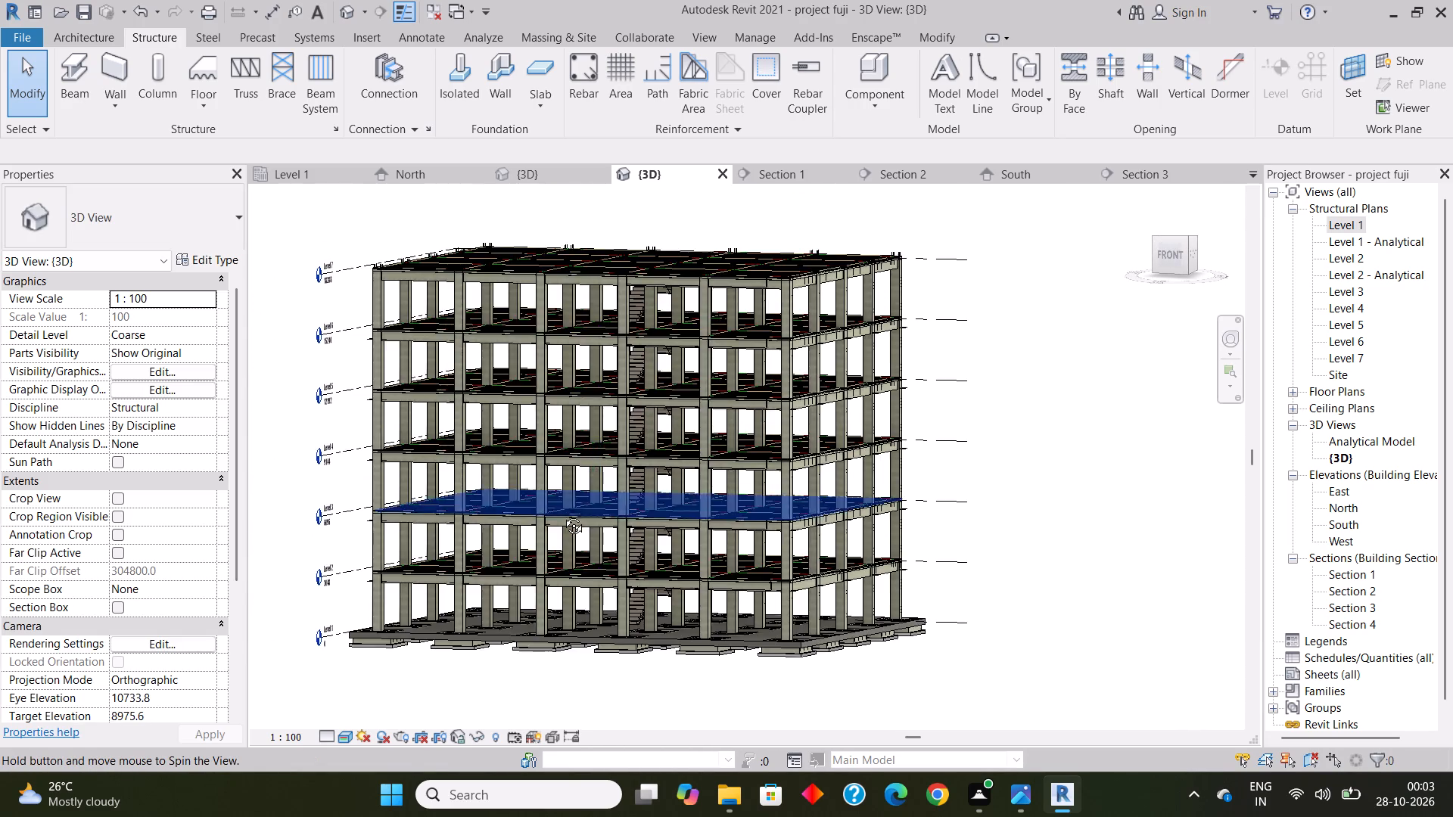
{"action": "middle_click_drag", "start_coordinate": [562, 514], "coordinate": [575, 511], "text": "shift"}
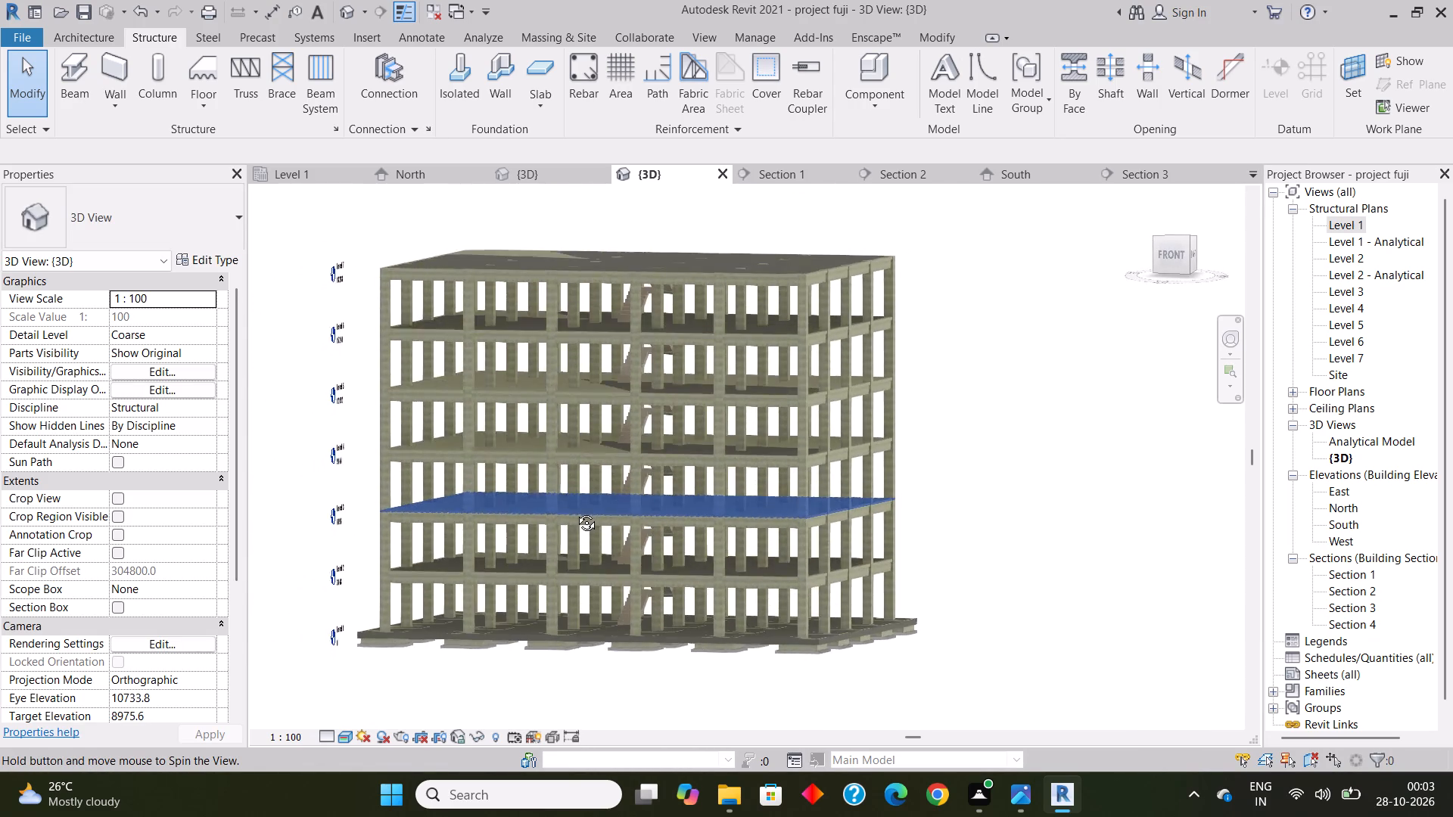
{"action": "middle_click_drag", "start_coordinate": [575, 511], "coordinate": [572, 501], "text": "shift"}
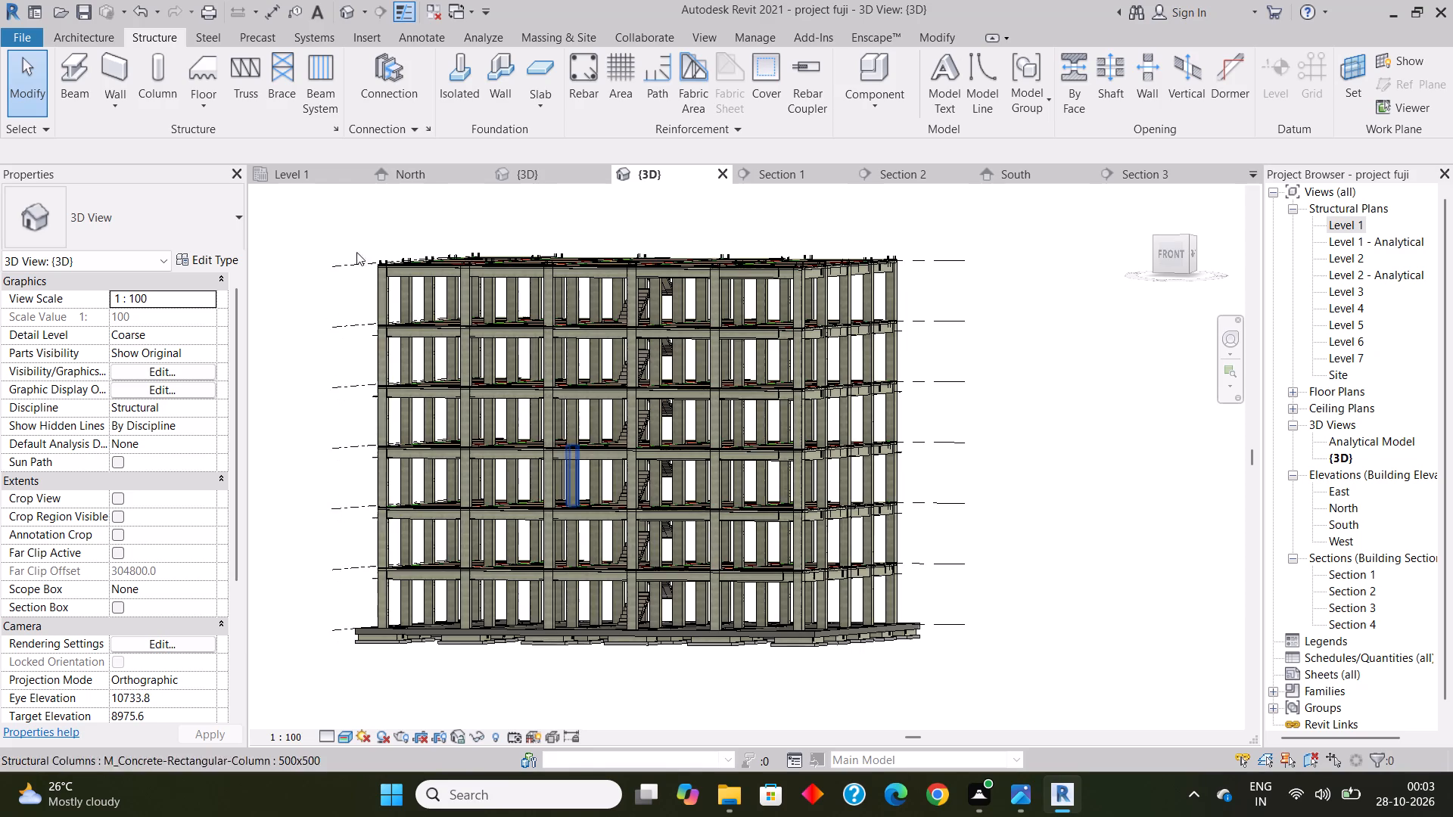
Export the current 3D view as an AutoCAD 2018 DWG named "project fuji - 3D View - {3D}" into the autocad folder.
{"action": "left_click", "coordinate": [28, 36]}
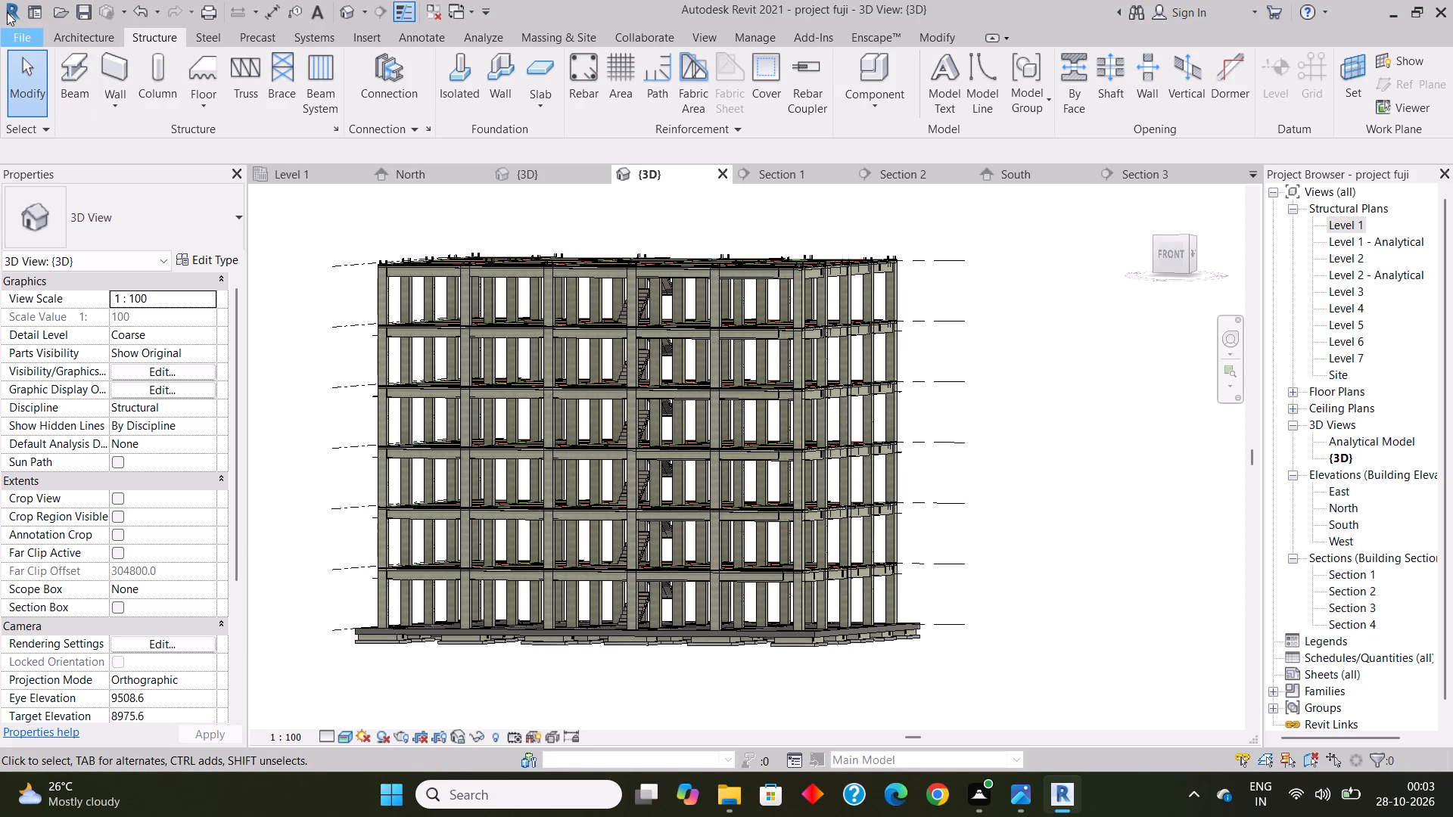
{"action": "left_click", "coordinate": [7, 11]}
{"action": "left_click", "coordinate": [7, 11]}
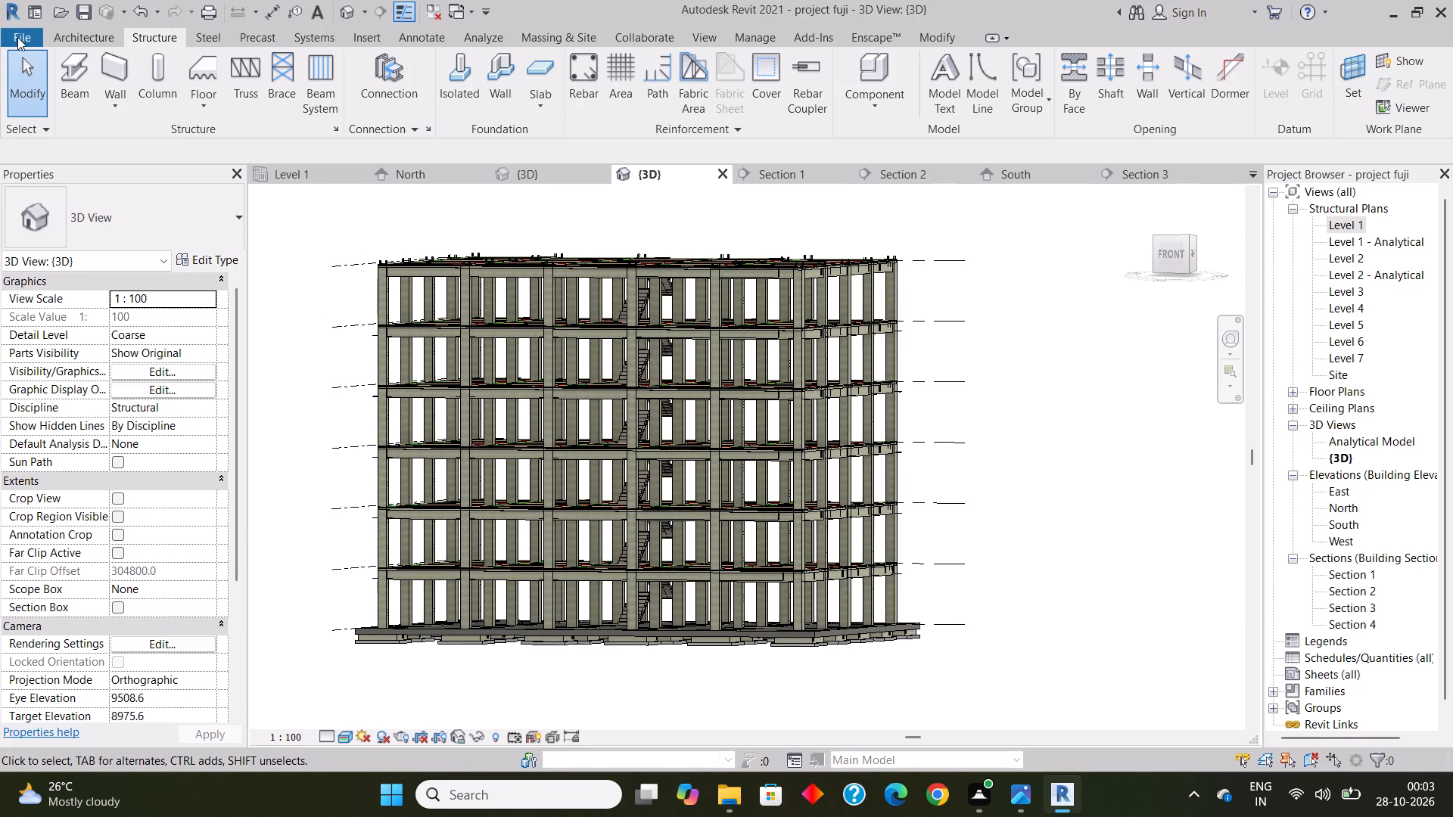
{"action": "left_click", "coordinate": [17, 37]}
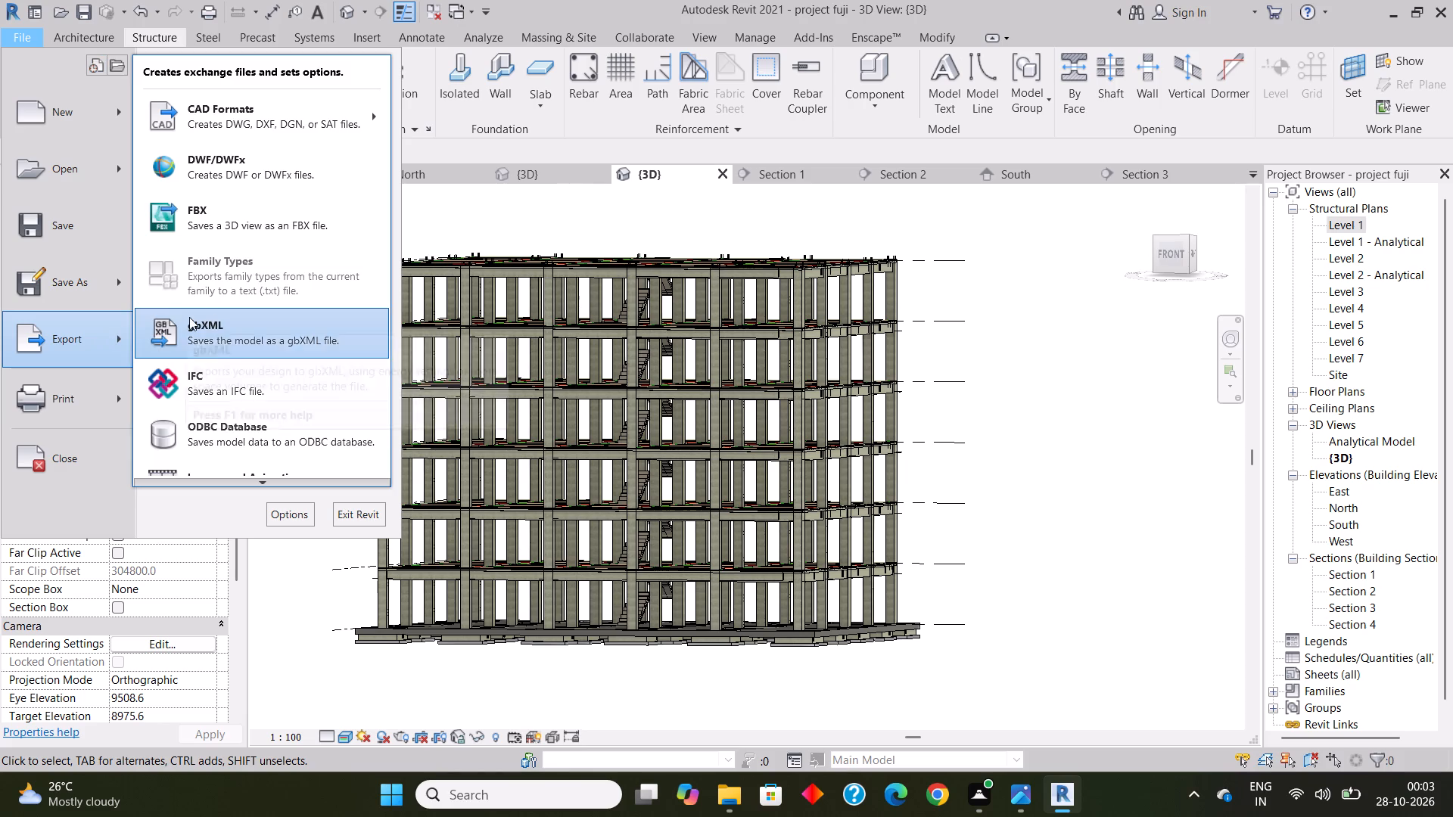
{"action": "scroll", "coordinate": [235, 356], "scroll_direction": "down", "scroll_amount": 3}
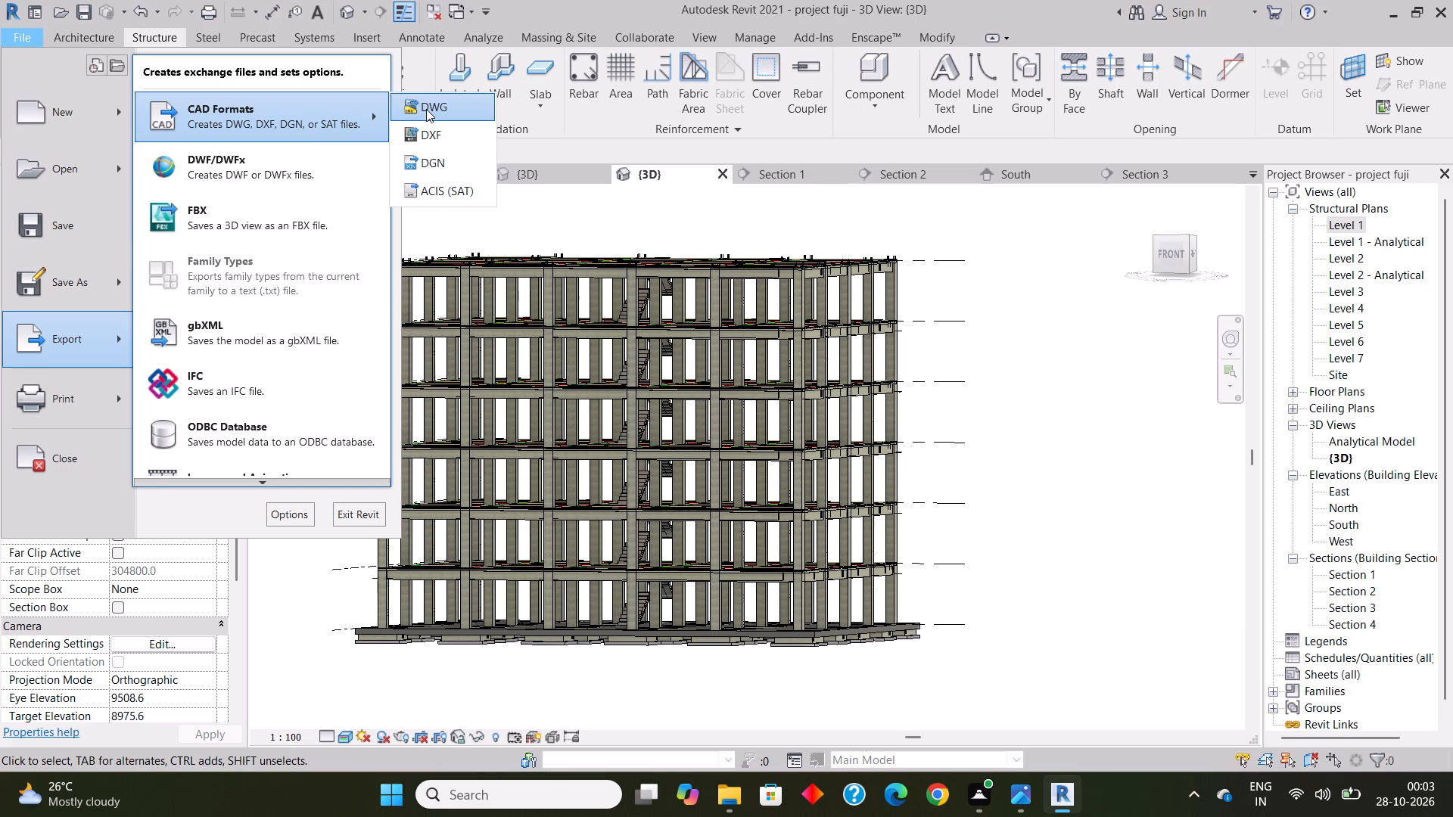
{"action": "left_click", "coordinate": [426, 109]}
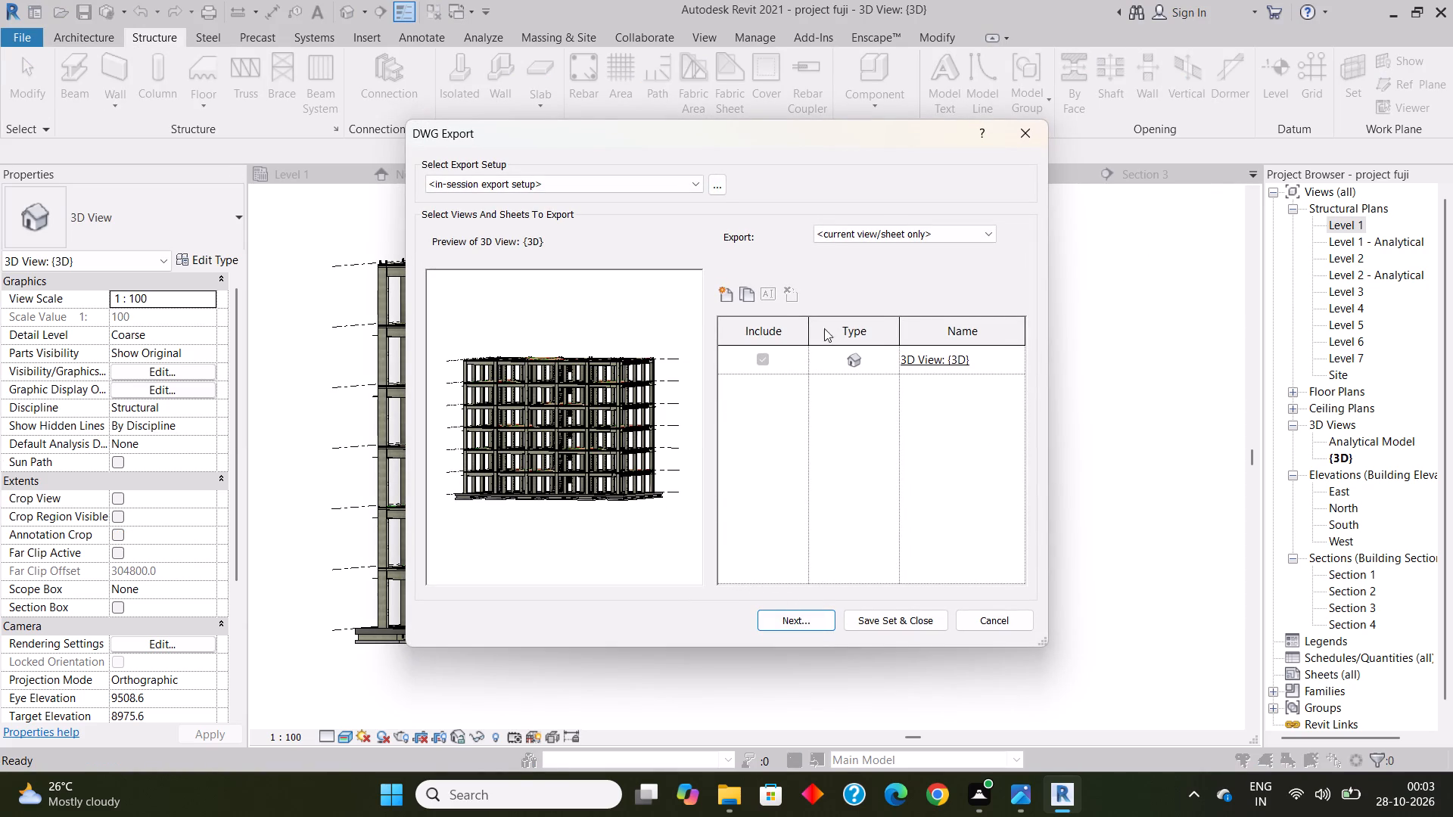
{"action": "left_click", "coordinate": [805, 623]}
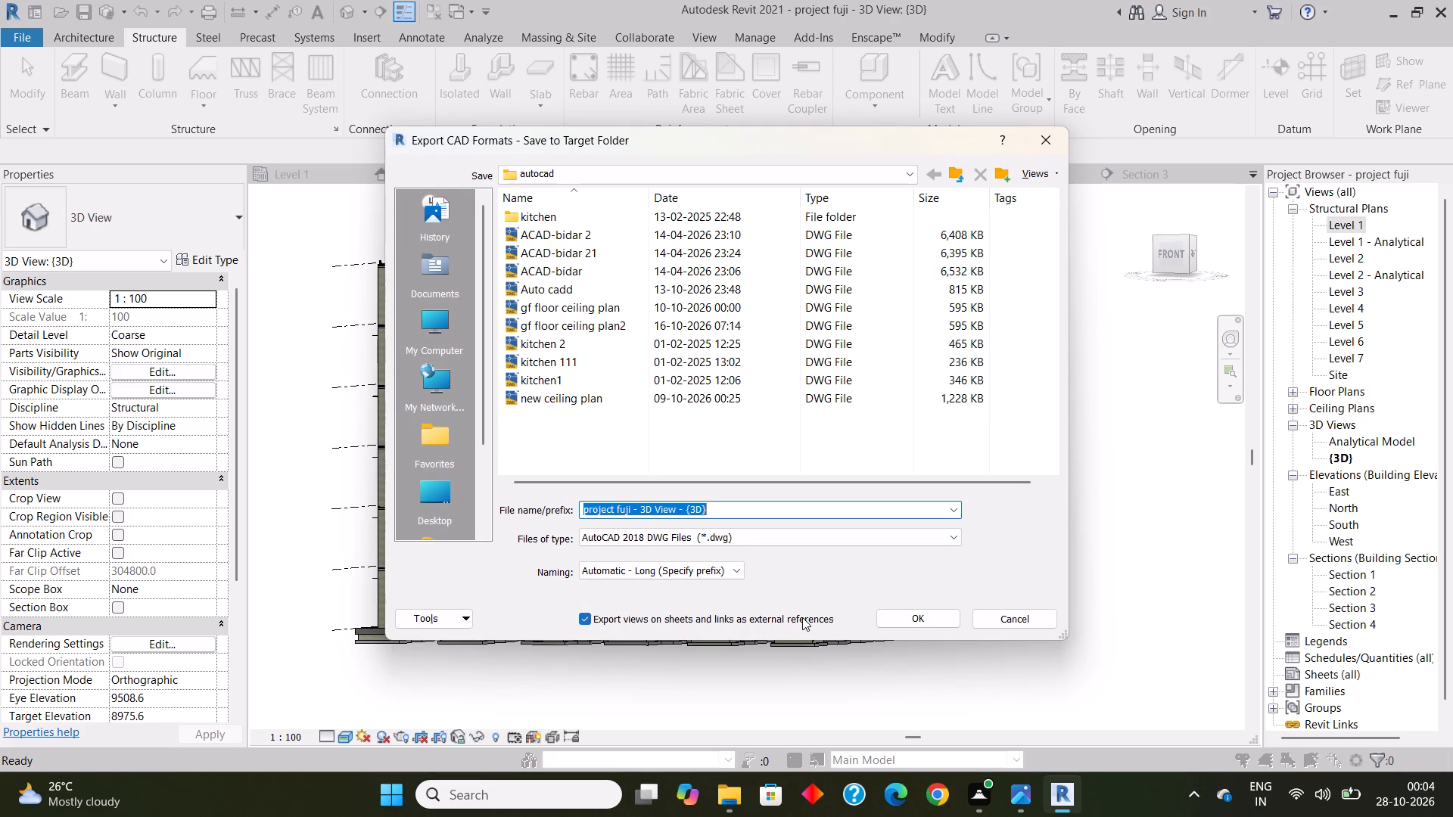
{"action": "left_click", "coordinate": [903, 617]}
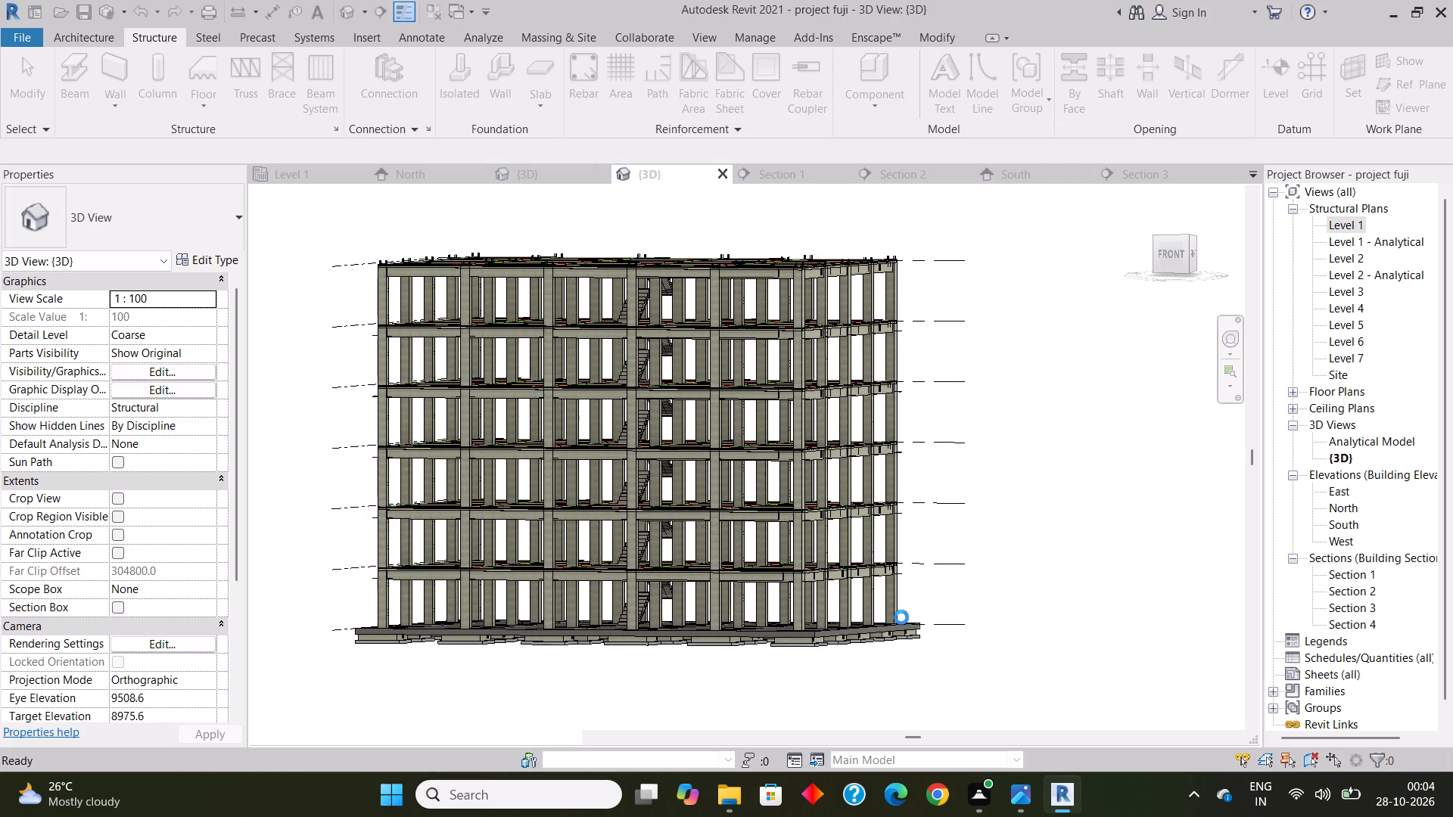
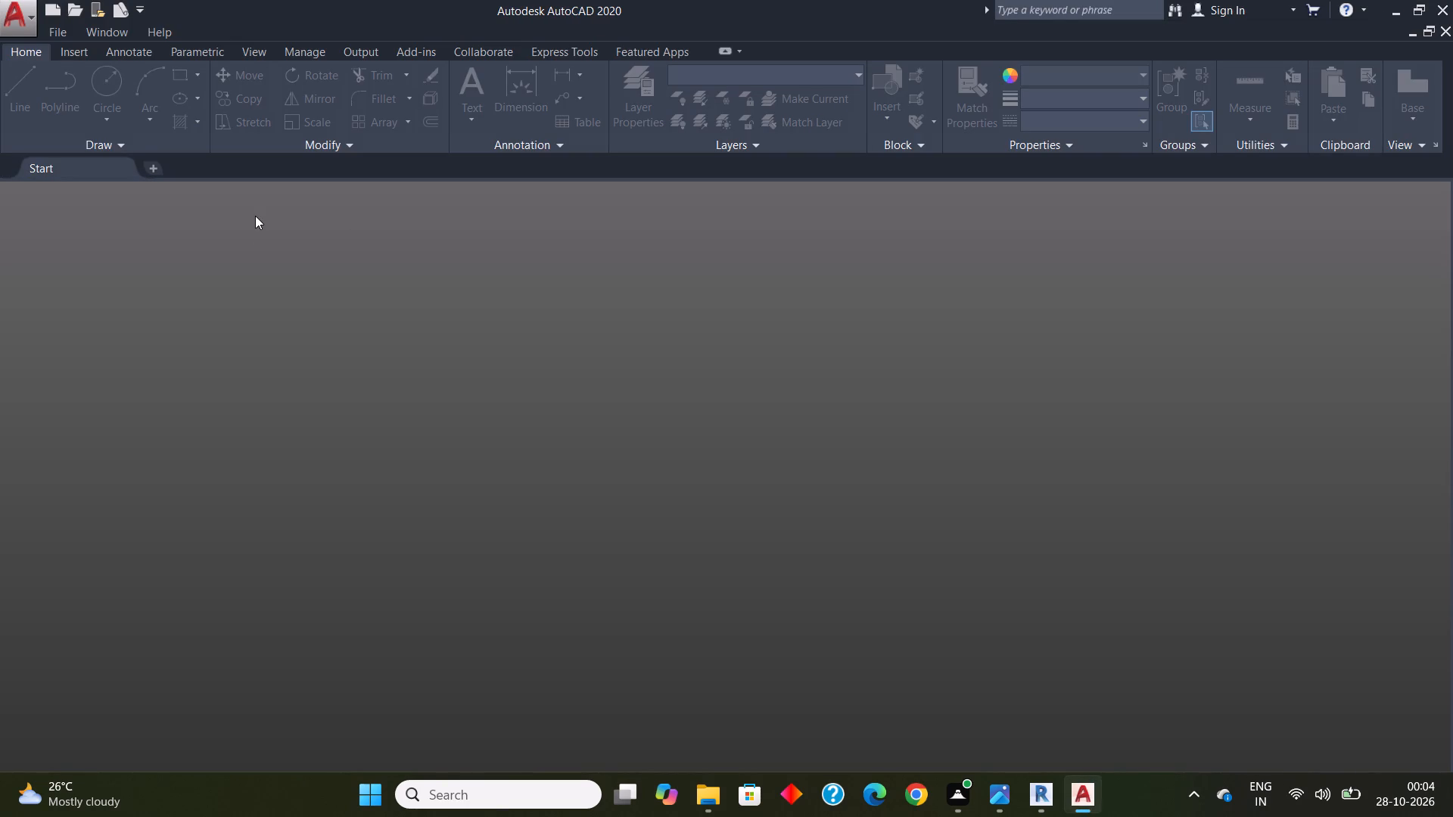
Open the existing drawing "project fuji - 3D View - {3D}" from the autocad folder.
{"action": "left_click", "coordinate": [33, 22]}
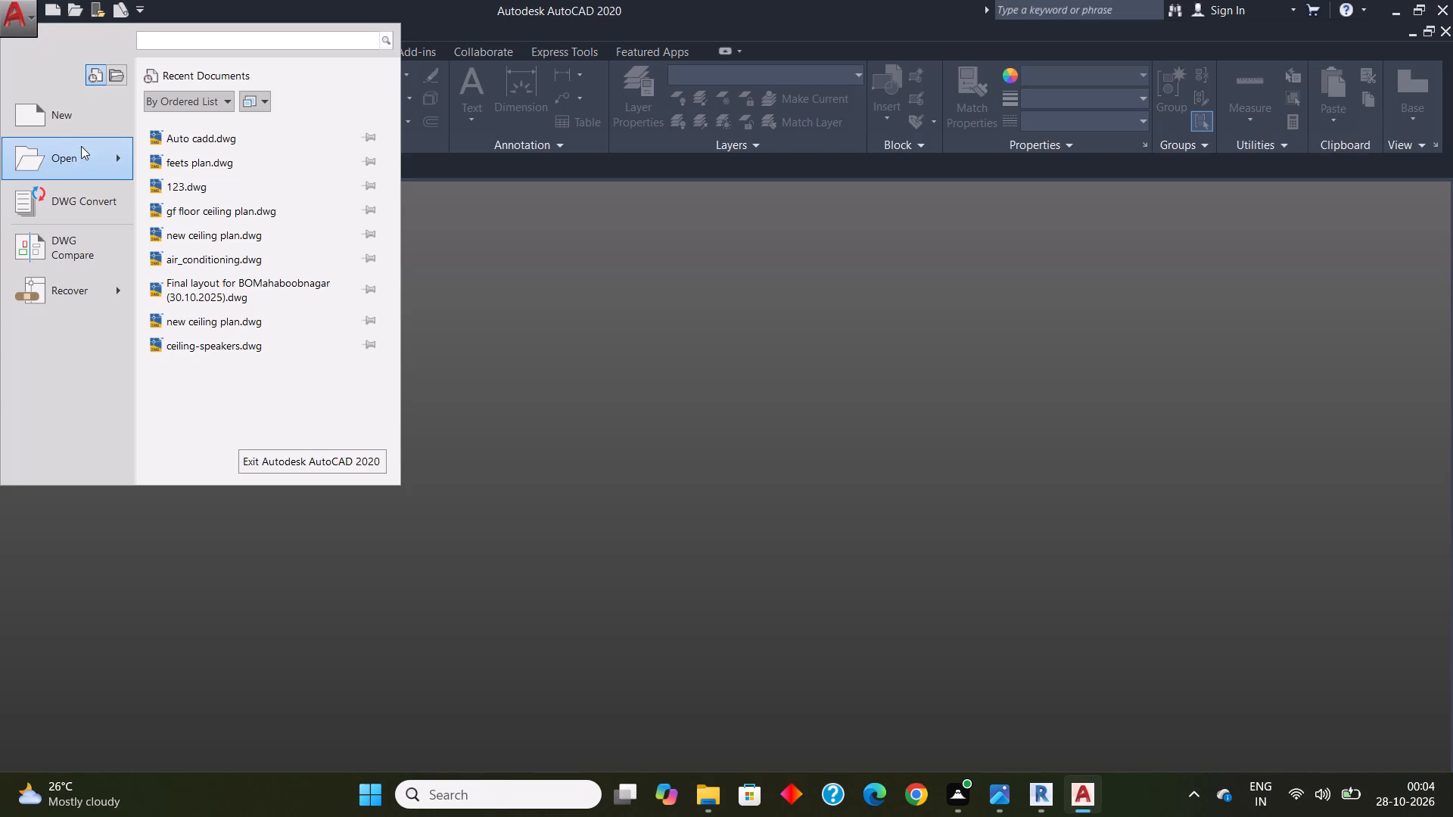
{"action": "left_click", "coordinate": [89, 166]}
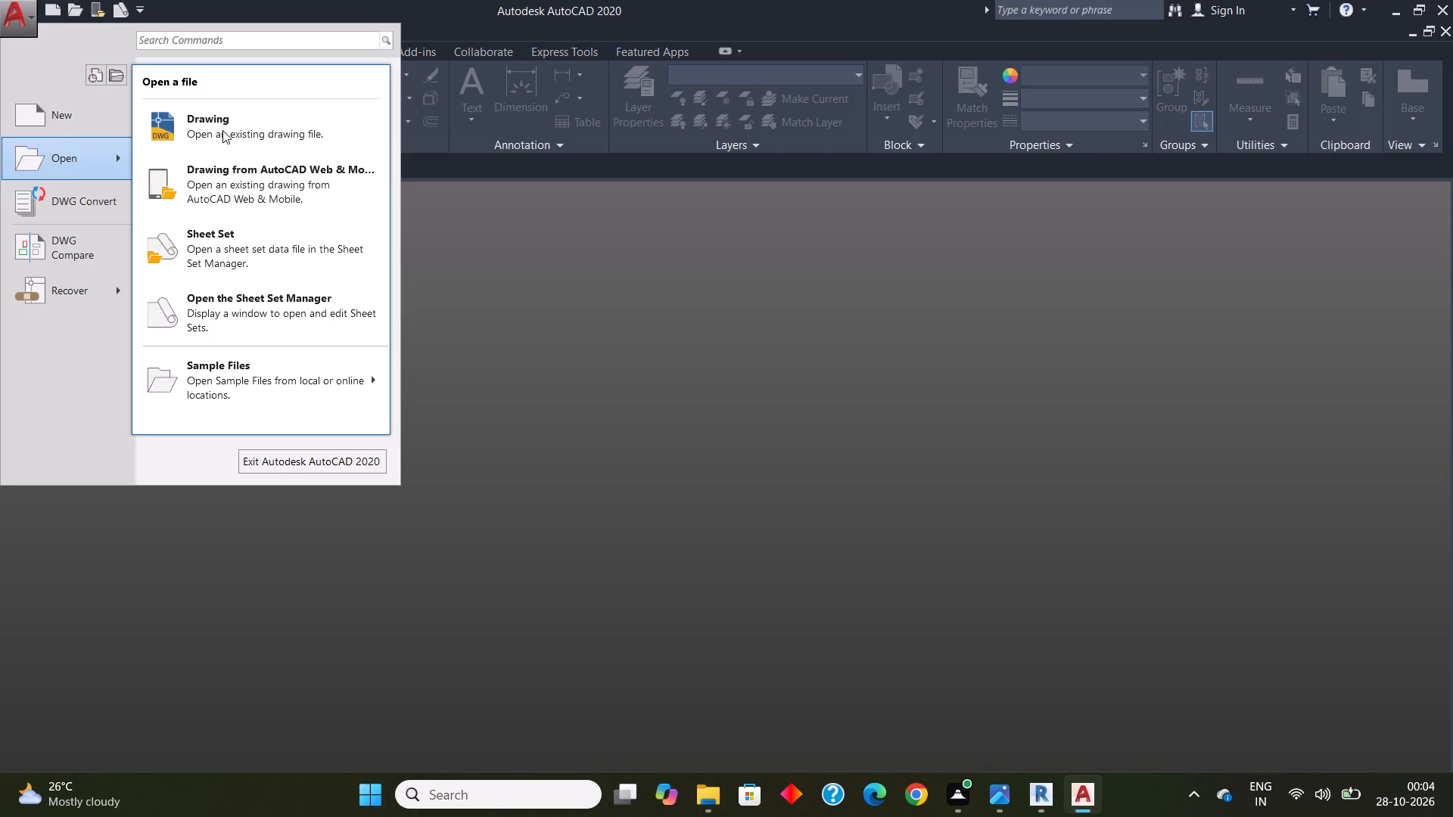
{"action": "left_click", "coordinate": [222, 129]}
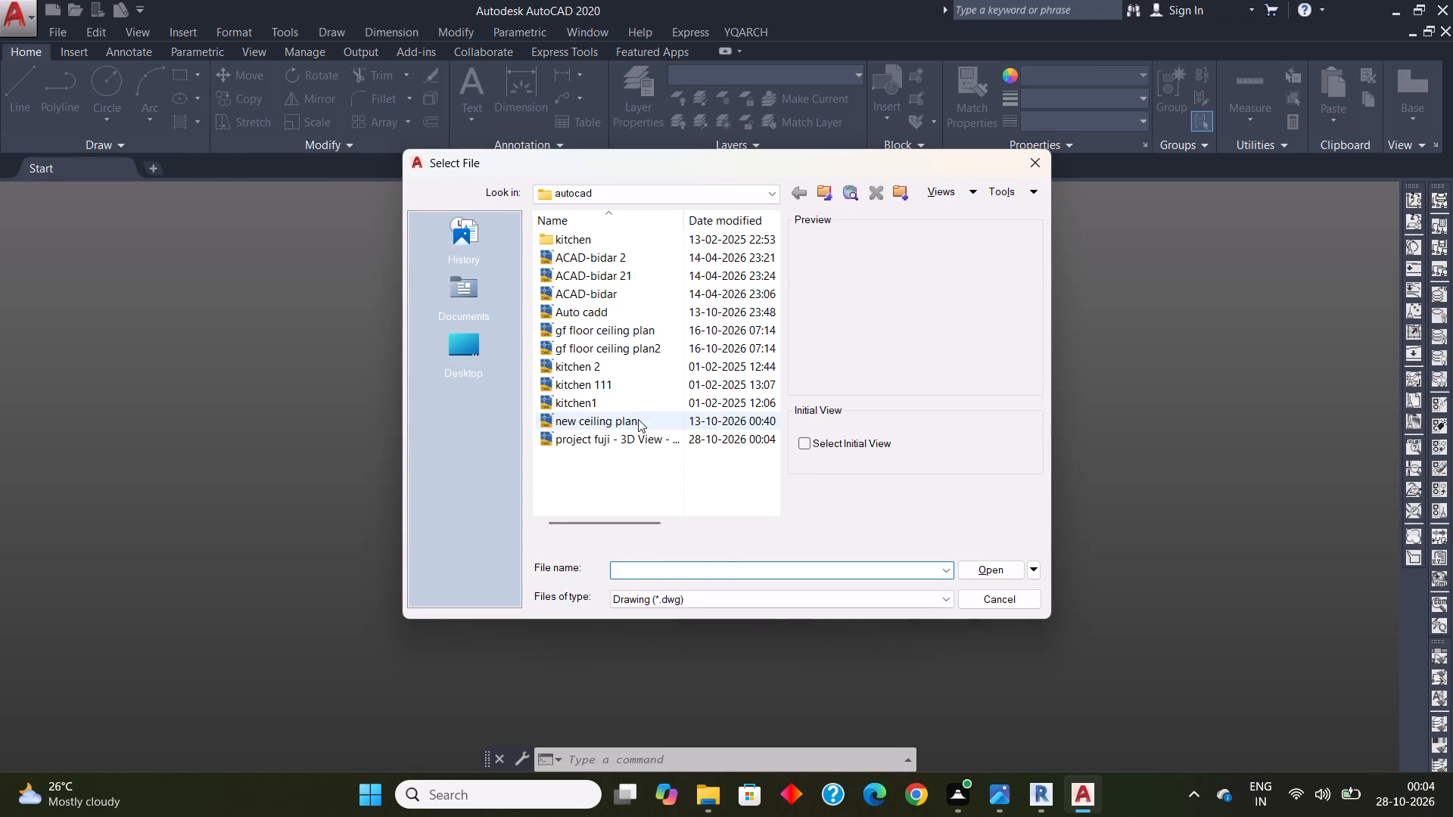
{"action": "left_click", "coordinate": [633, 440]}
{"action": "left_click", "coordinate": [987, 569]}
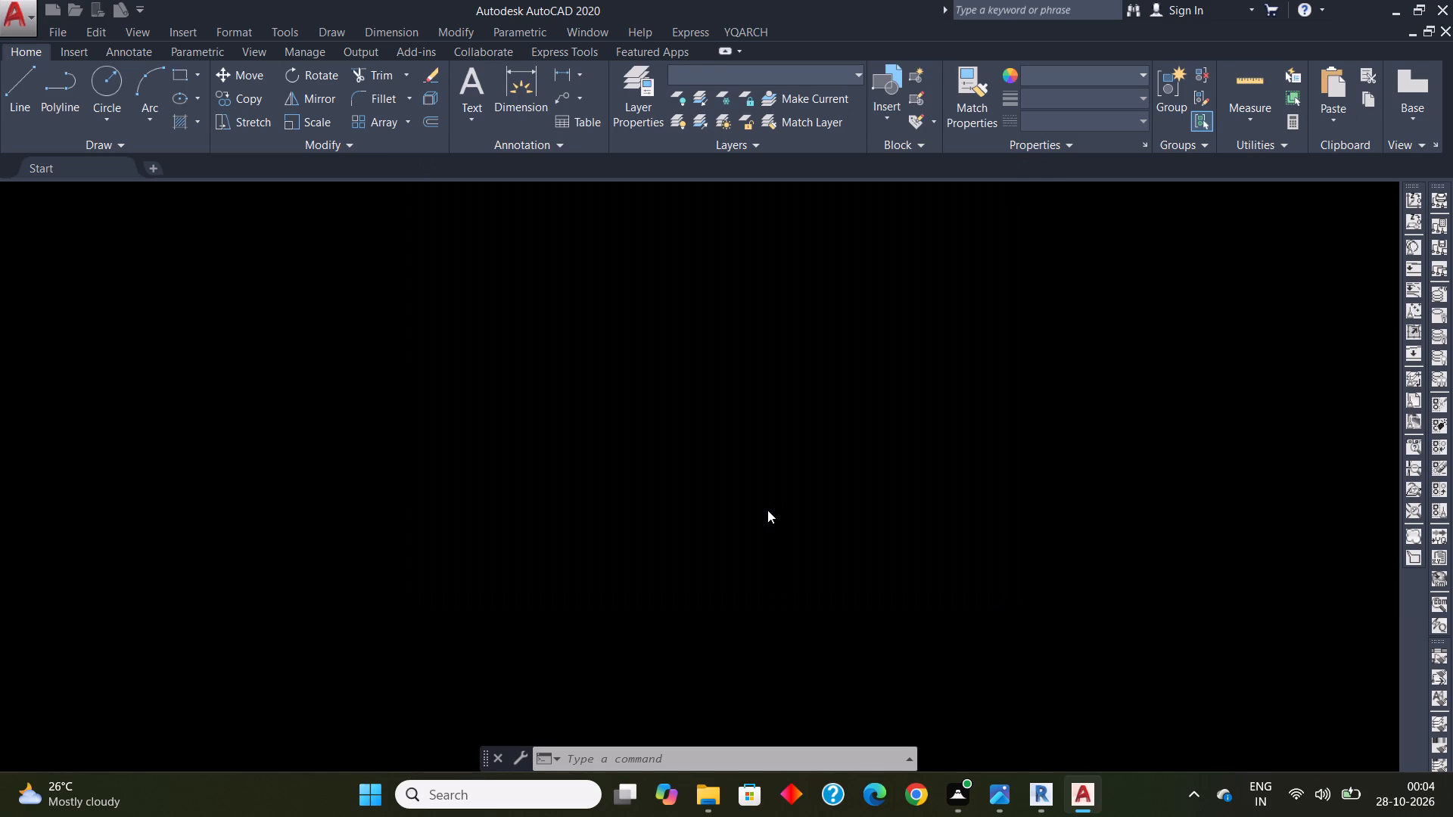
Examine the multi-storey structural frame in 3D from its front and right sides, finishing with the whole building in view.
{"action": "scroll", "coordinate": [817, 340], "scroll_direction": "down", "scroll_amount": 2}
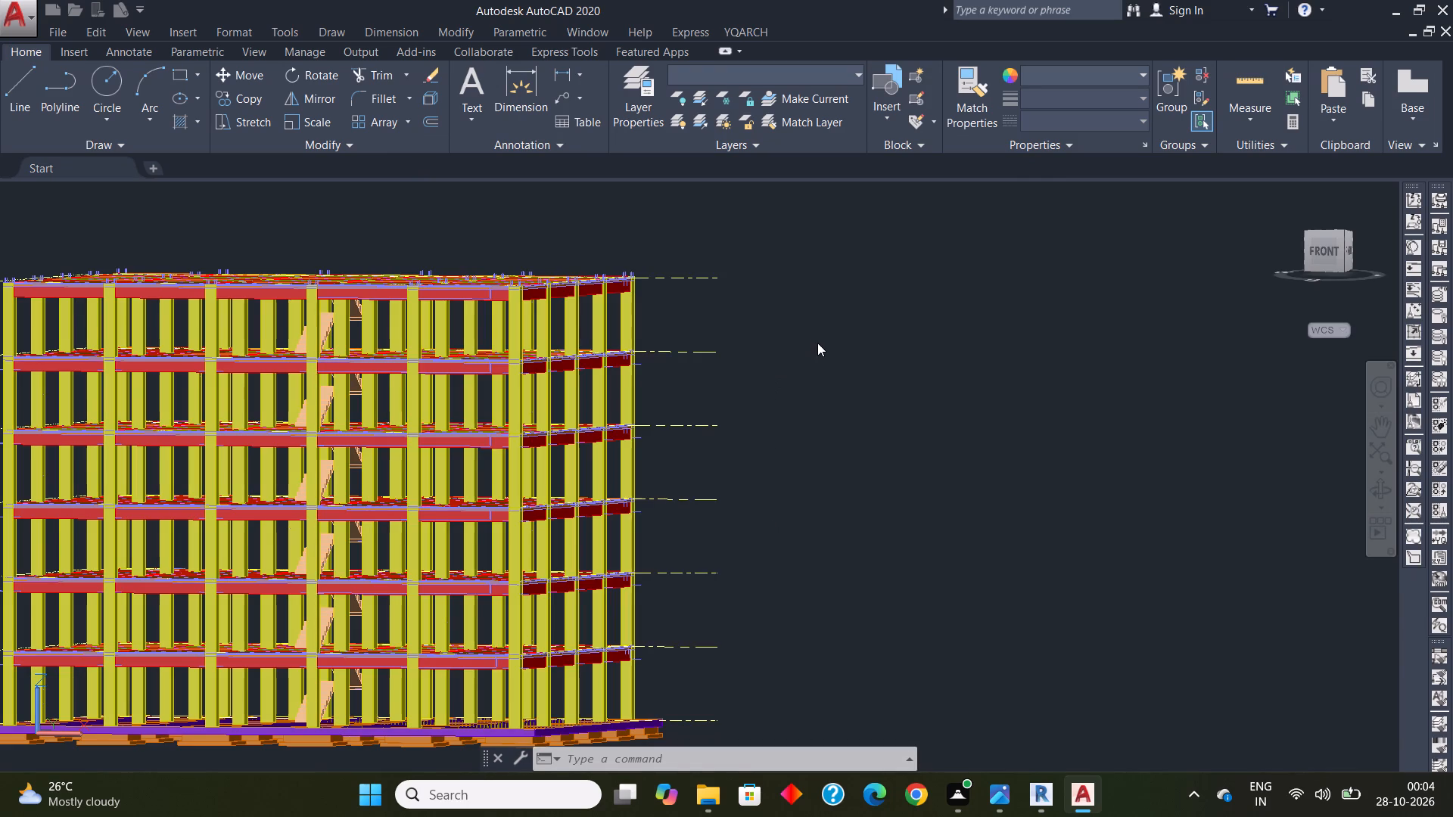
{"action": "middle_click_drag", "start_coordinate": [726, 399], "coordinate": [736, 423]}
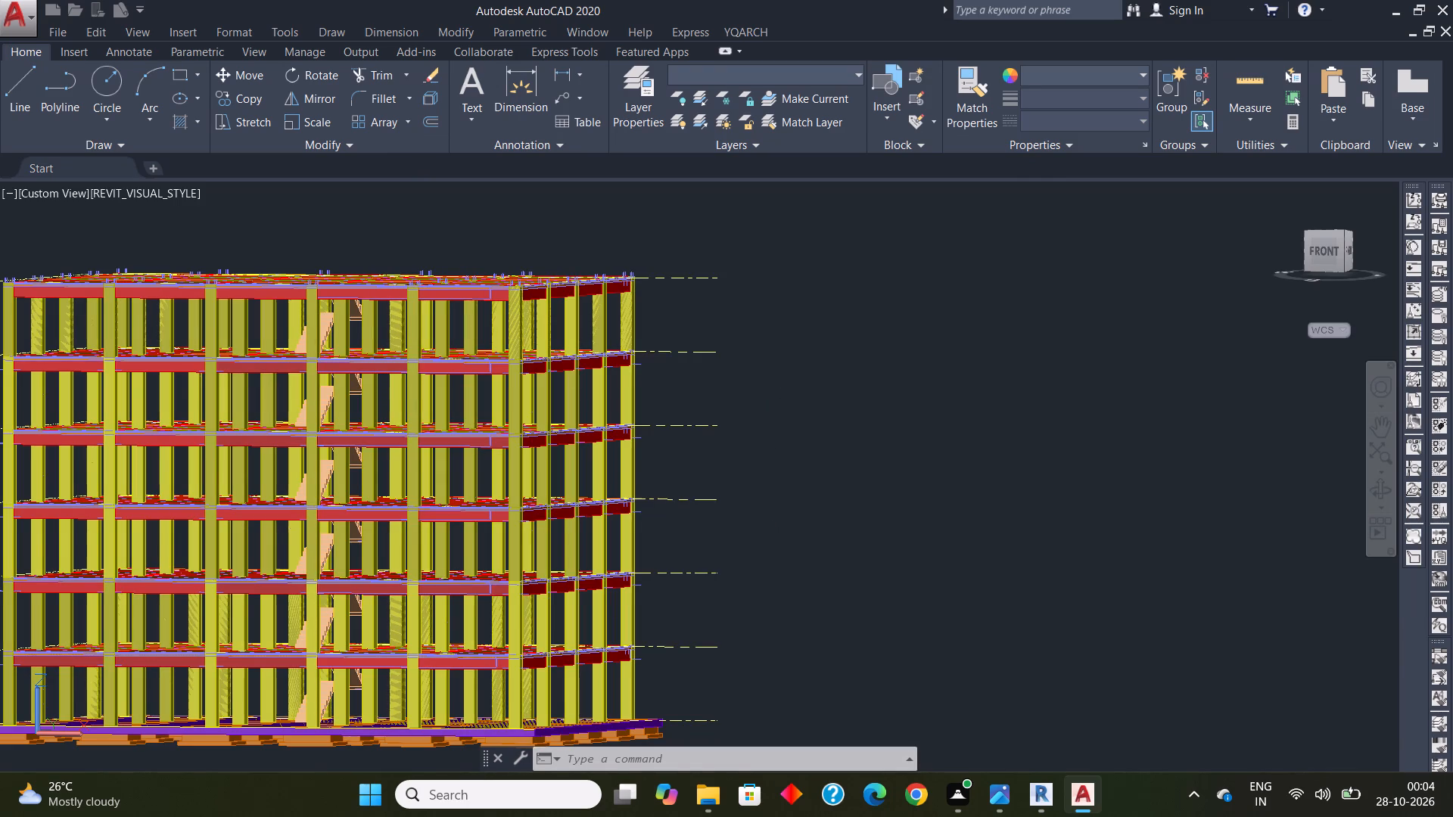
{"action": "scroll", "coordinate": [624, 348], "scroll_direction": "down", "scroll_amount": 2}
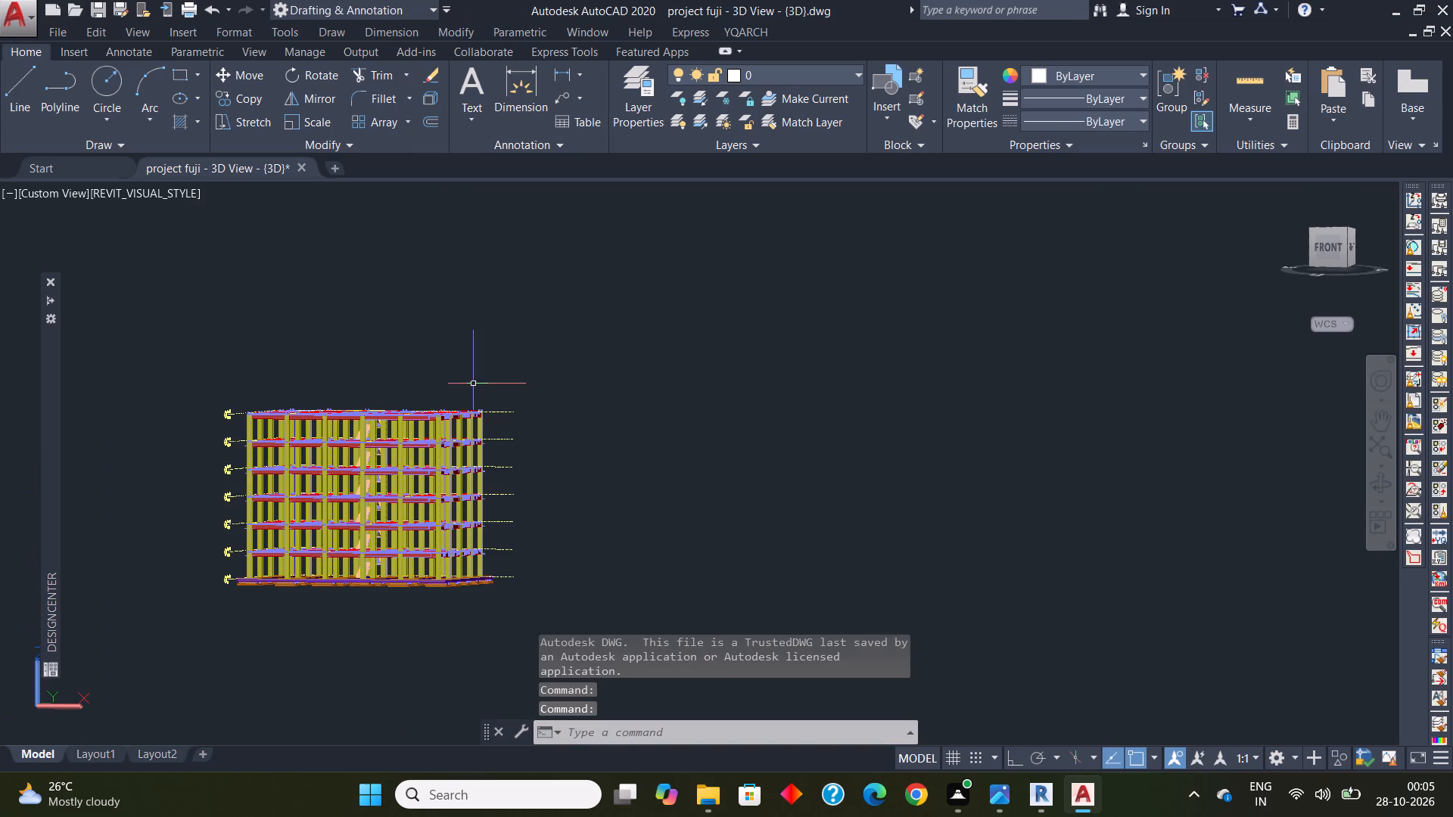
{"action": "middle_click_drag", "start_coordinate": [463, 377], "coordinate": [641, 346]}
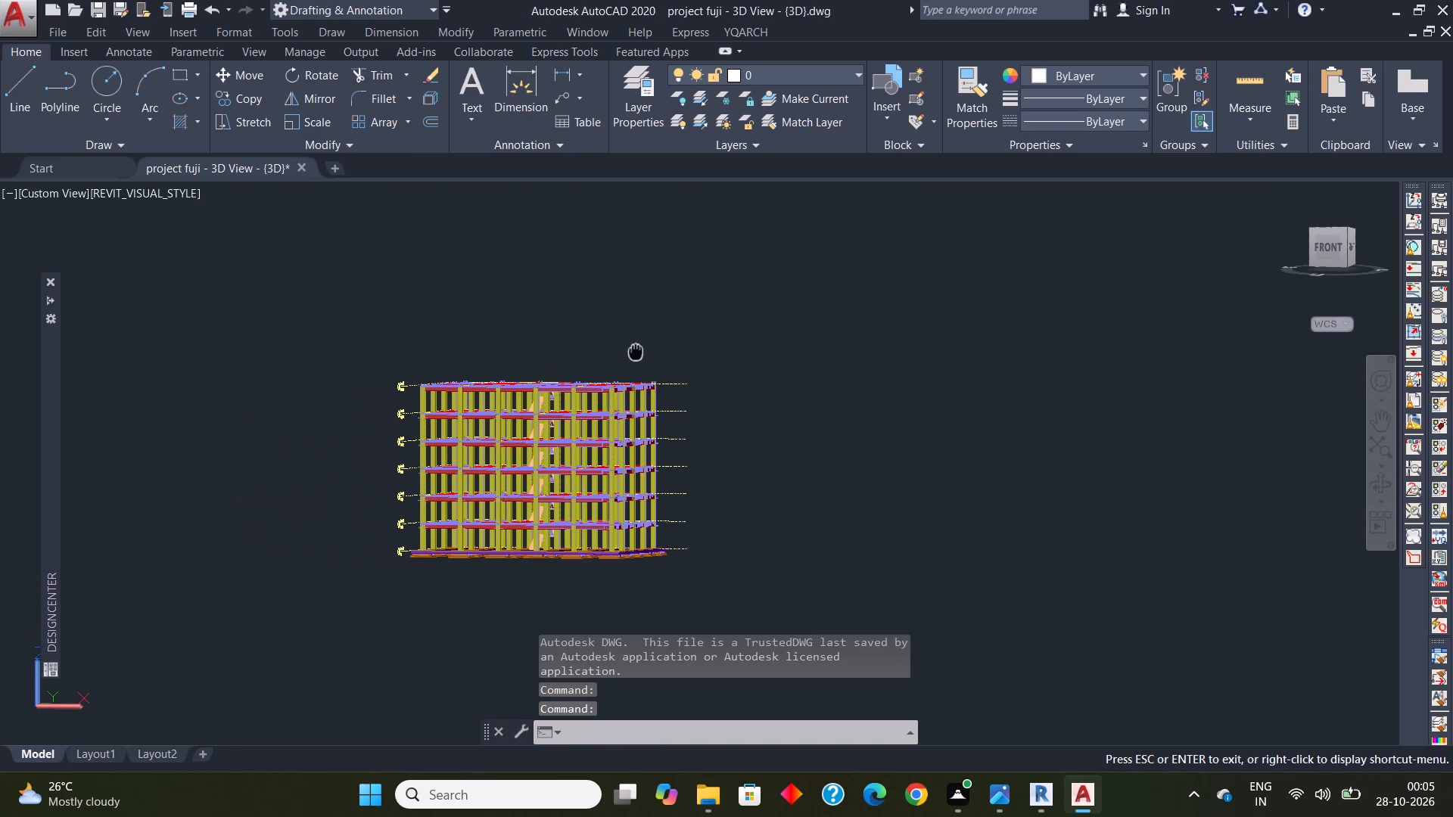
{"action": "middle_click_drag", "start_coordinate": [617, 445], "coordinate": [556, 480], "text": "shift"}
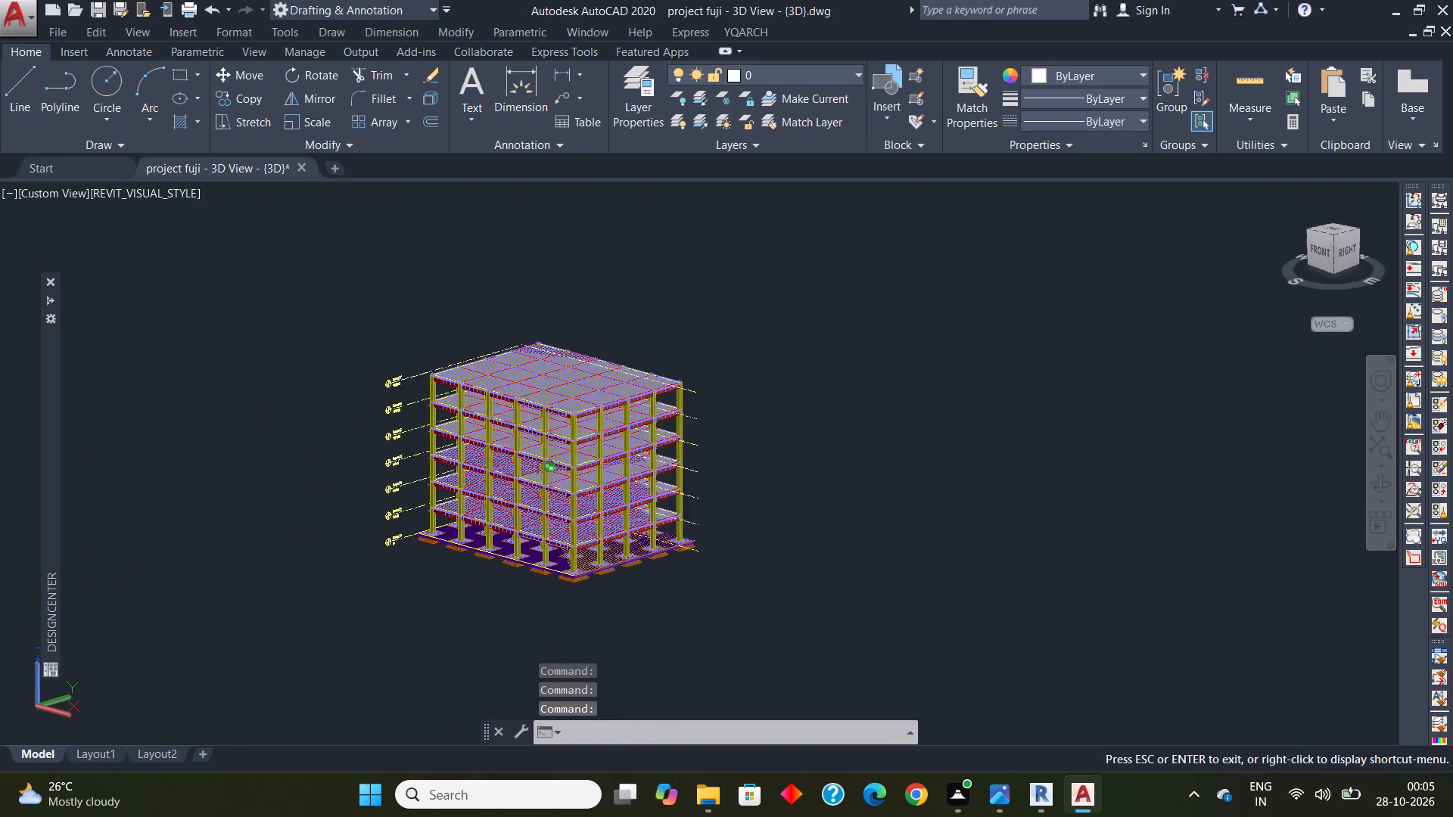
{"action": "middle_click_drag", "start_coordinate": [556, 480], "coordinate": [570, 456], "text": "shift"}
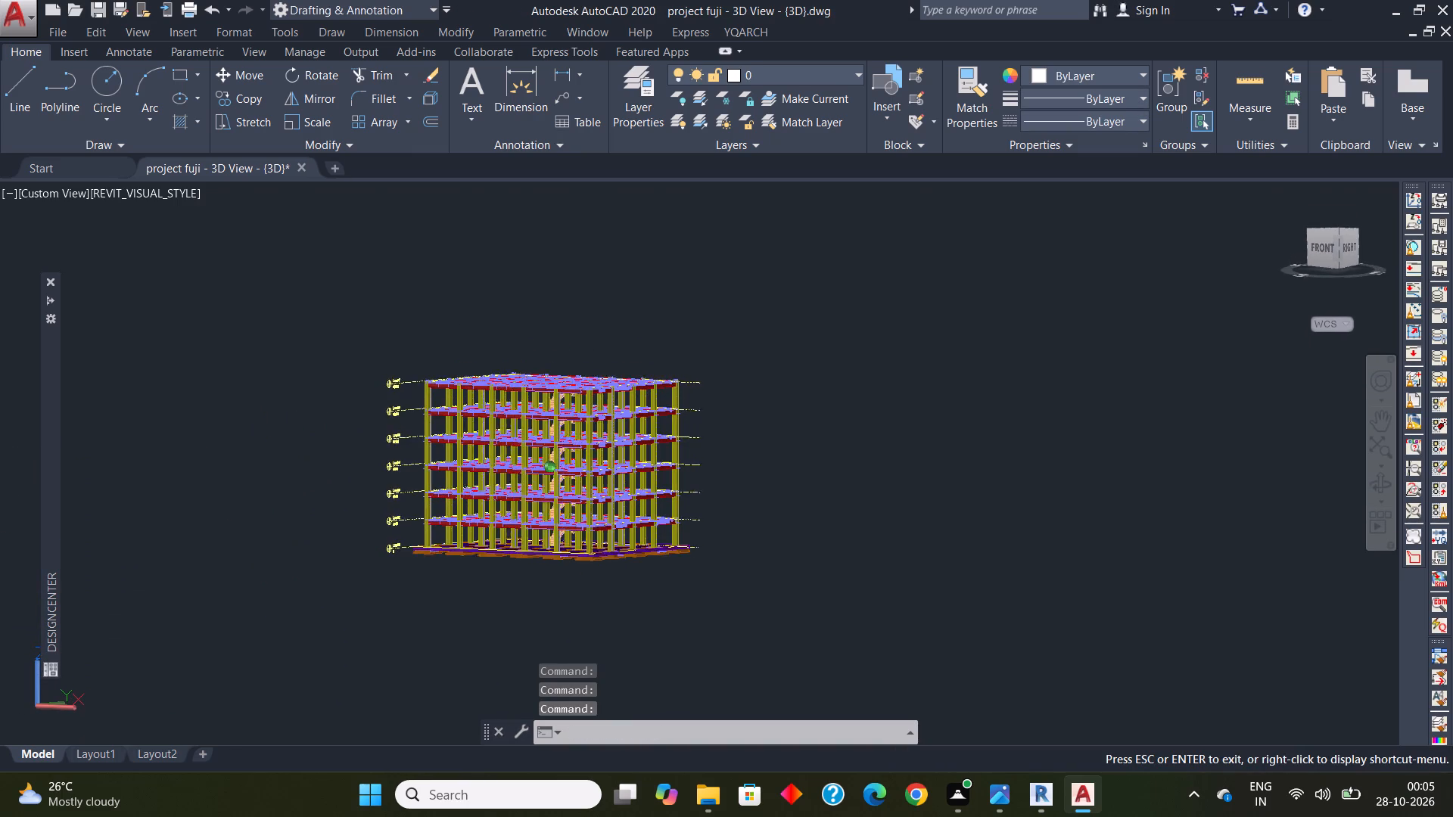
{"action": "middle_click_drag", "start_coordinate": [570, 456], "coordinate": [568, 459], "text": "shift"}
{"action": "scroll", "coordinate": [479, 498], "scroll_direction": "up", "scroll_amount": 3}
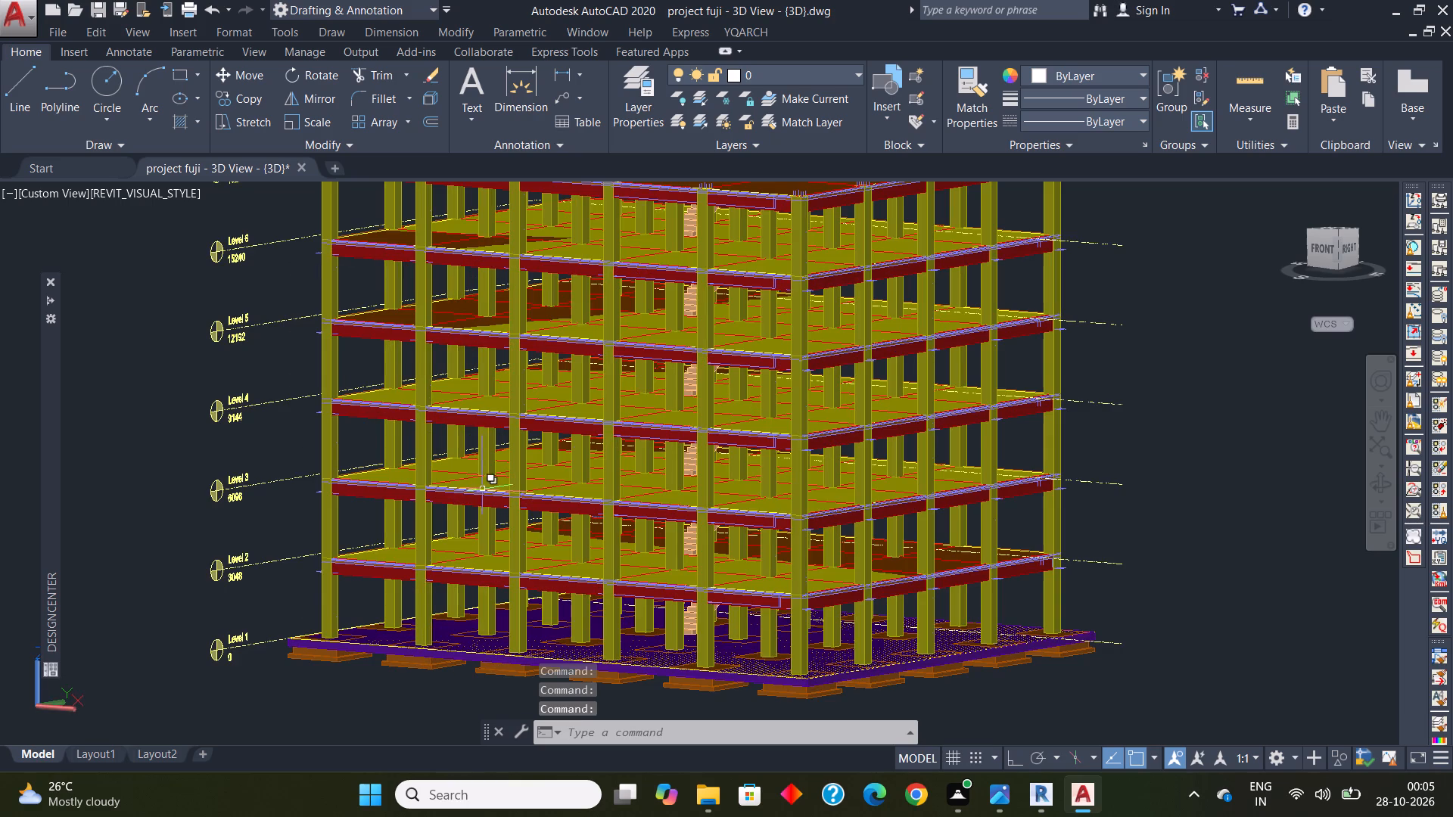
{"action": "scroll", "coordinate": [519, 513], "scroll_direction": "down", "scroll_amount": 1}
{"action": "middle_click_drag", "start_coordinate": [689, 505], "coordinate": [717, 495], "text": "shift"}
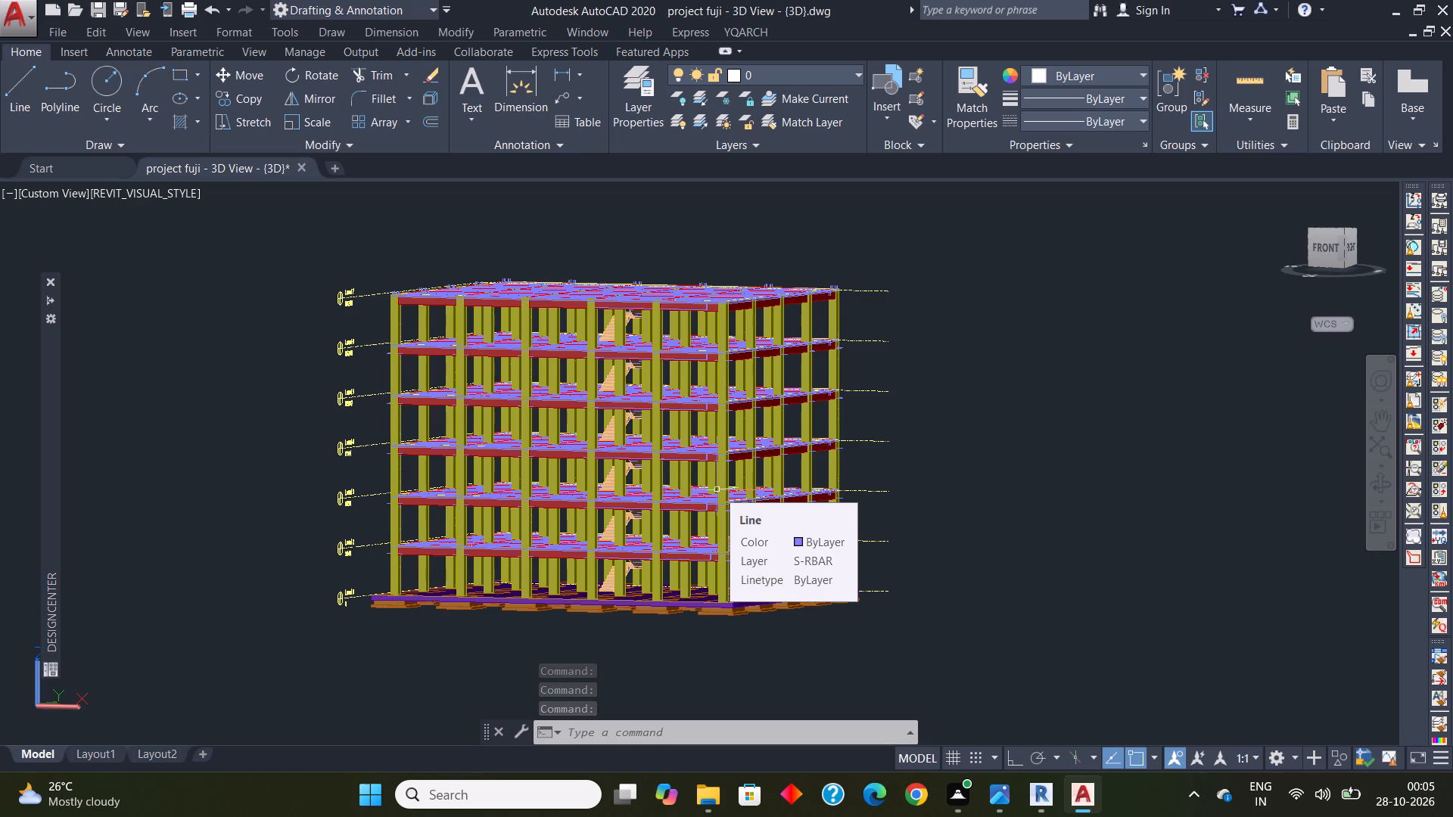
Configure the model plot with DWG To PDF.pc3, a window around the whole building and a centred plot, and apply it to the layout.
{"action": "key", "text": "ctrl+p"}
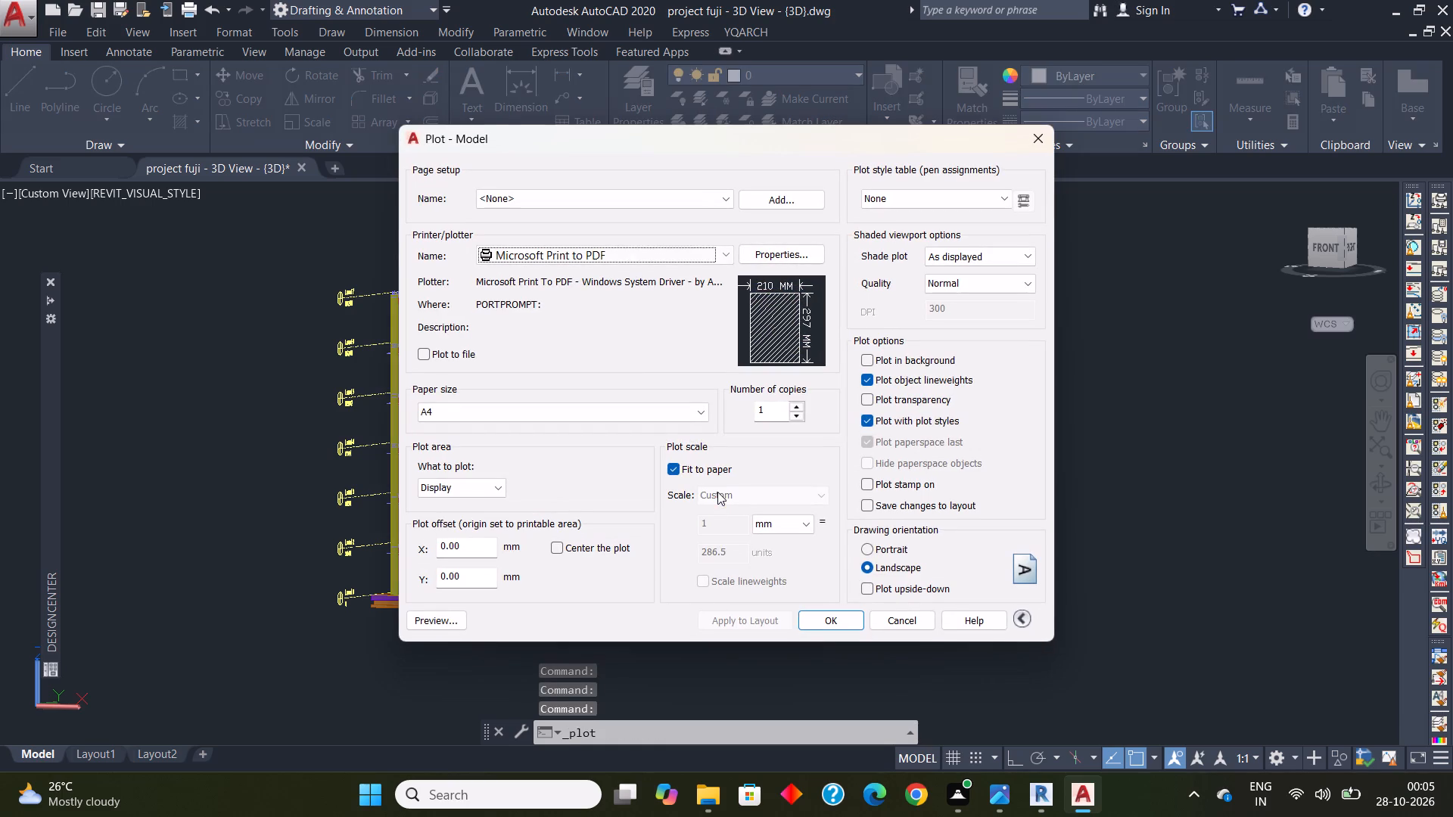
{"action": "left_click", "coordinate": [602, 255]}
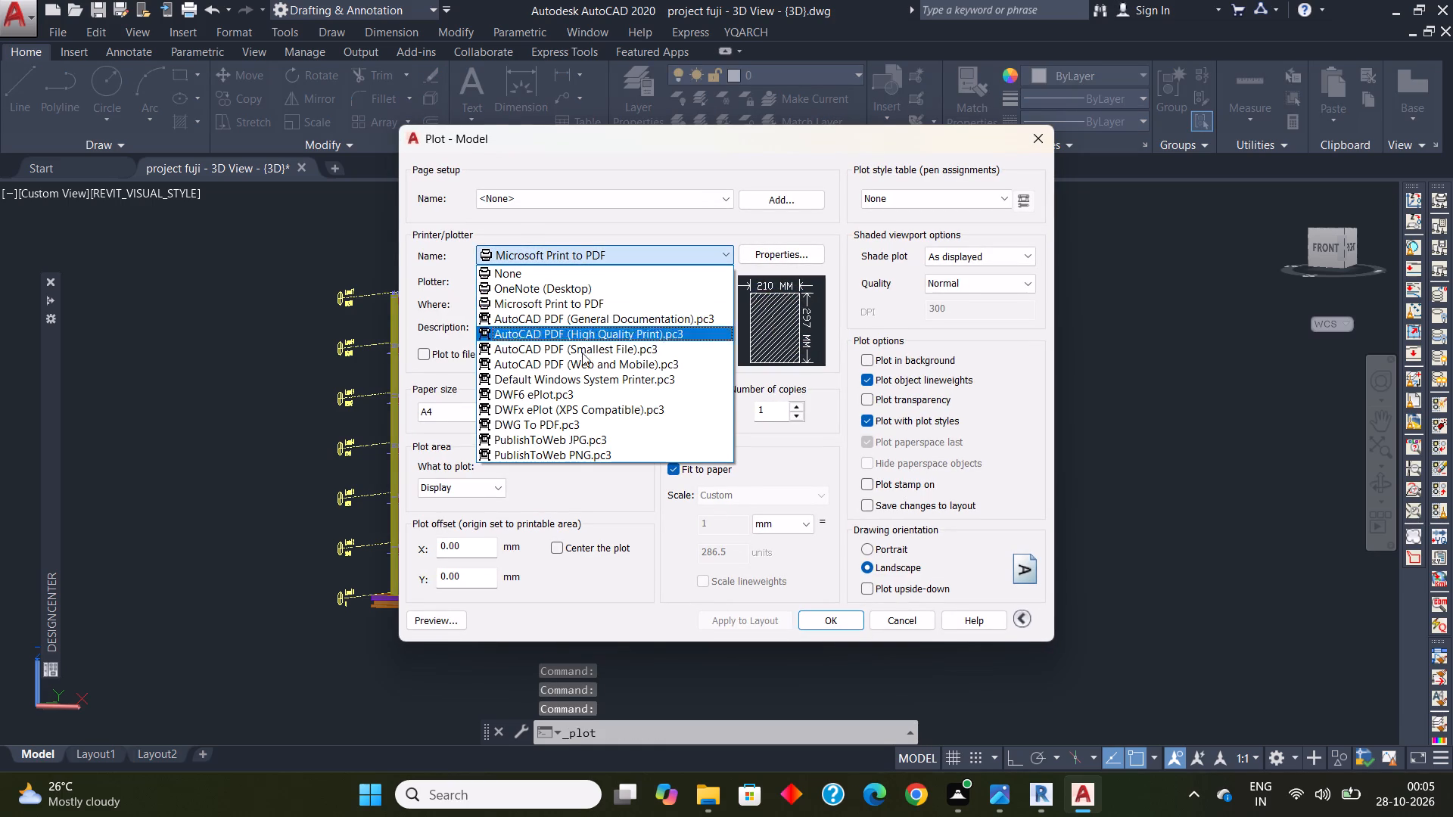
{"action": "left_click", "coordinate": [562, 427]}
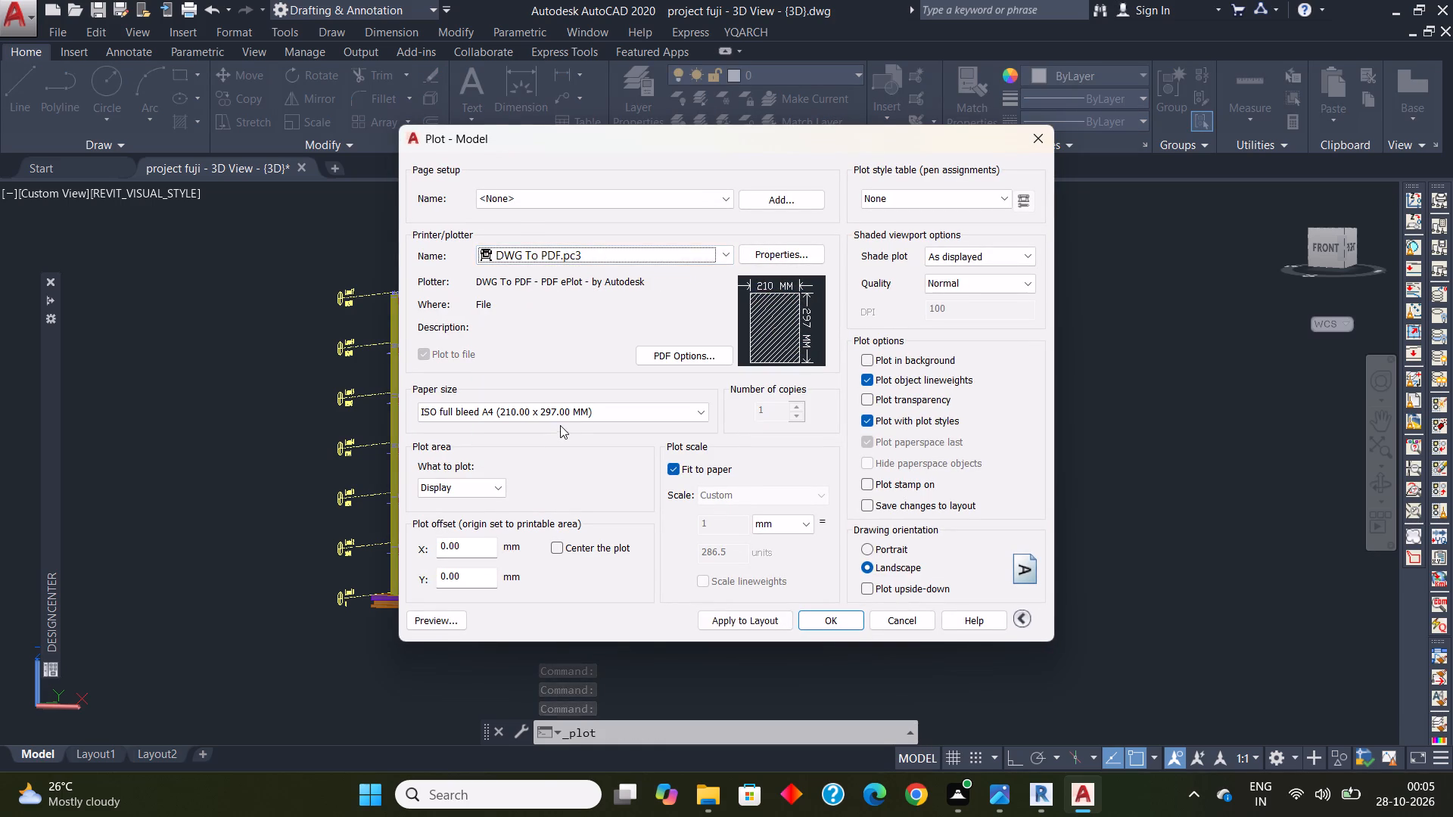
{"action": "left_click", "coordinate": [484, 489]}
{"action": "left_click", "coordinate": [447, 554]}
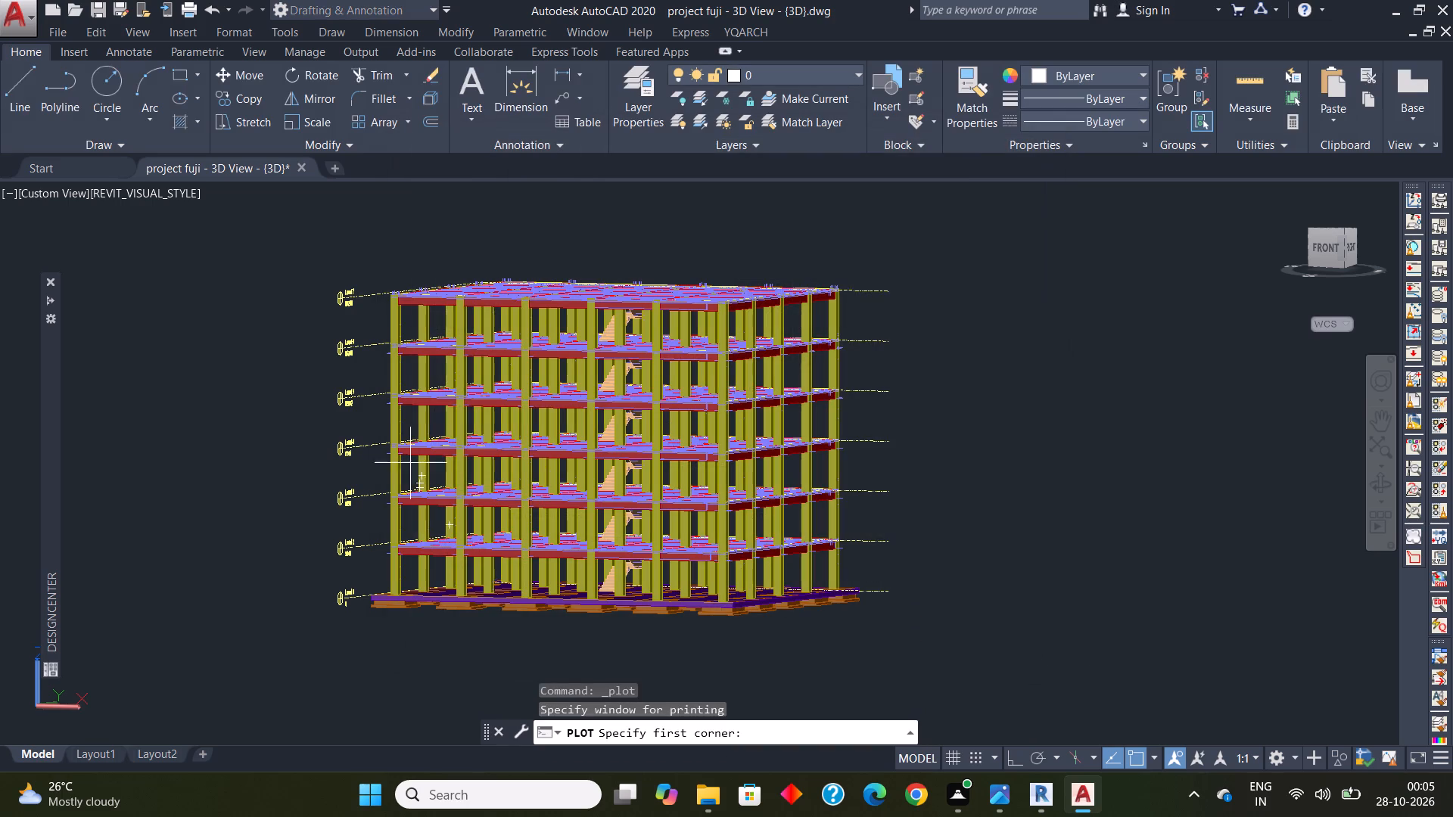
{"action": "left_click_drag", "start_coordinate": [291, 241], "coordinate": [842, 652]}
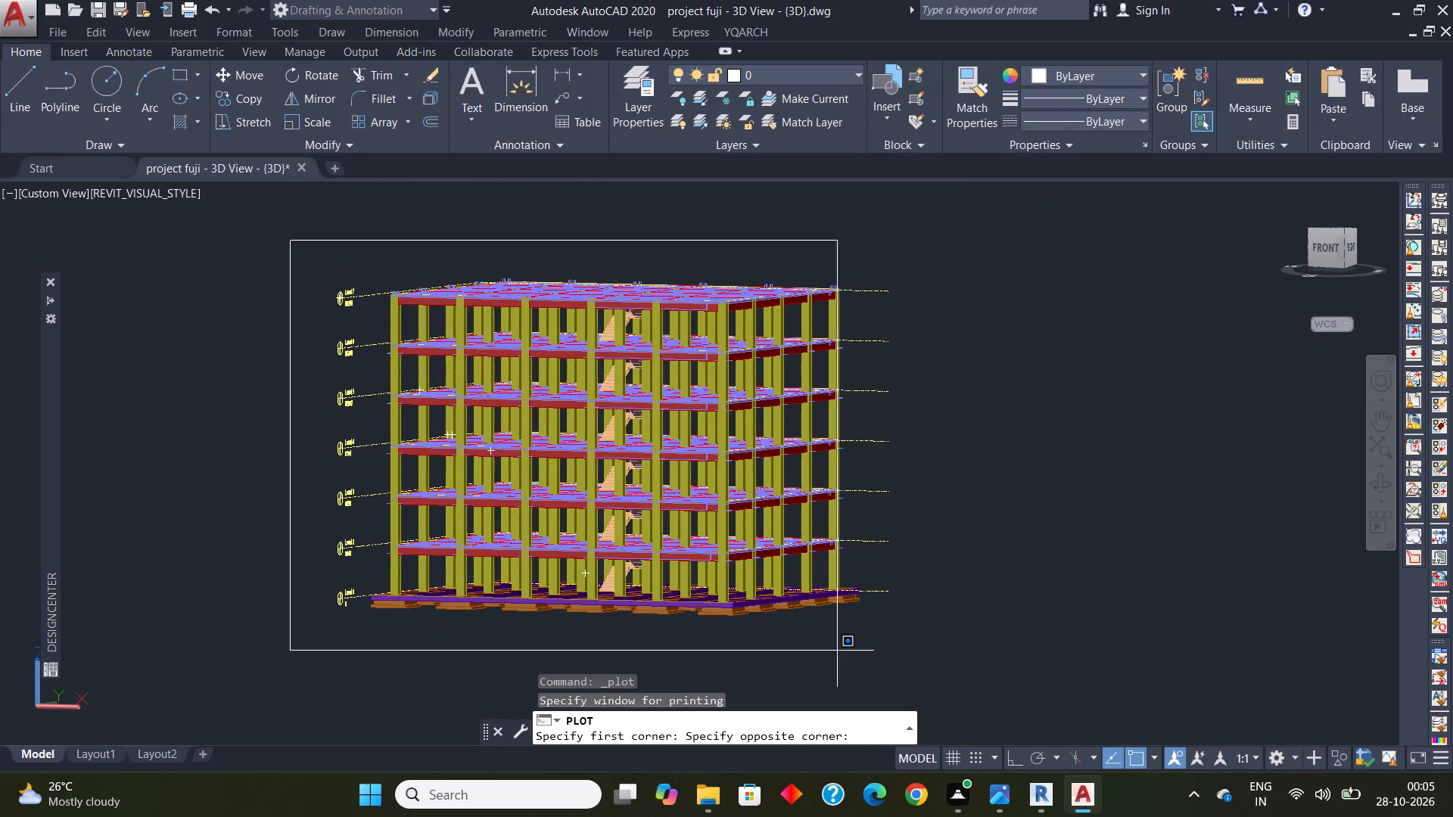
{"action": "left_click_drag", "start_coordinate": [842, 652], "coordinate": [914, 654]}
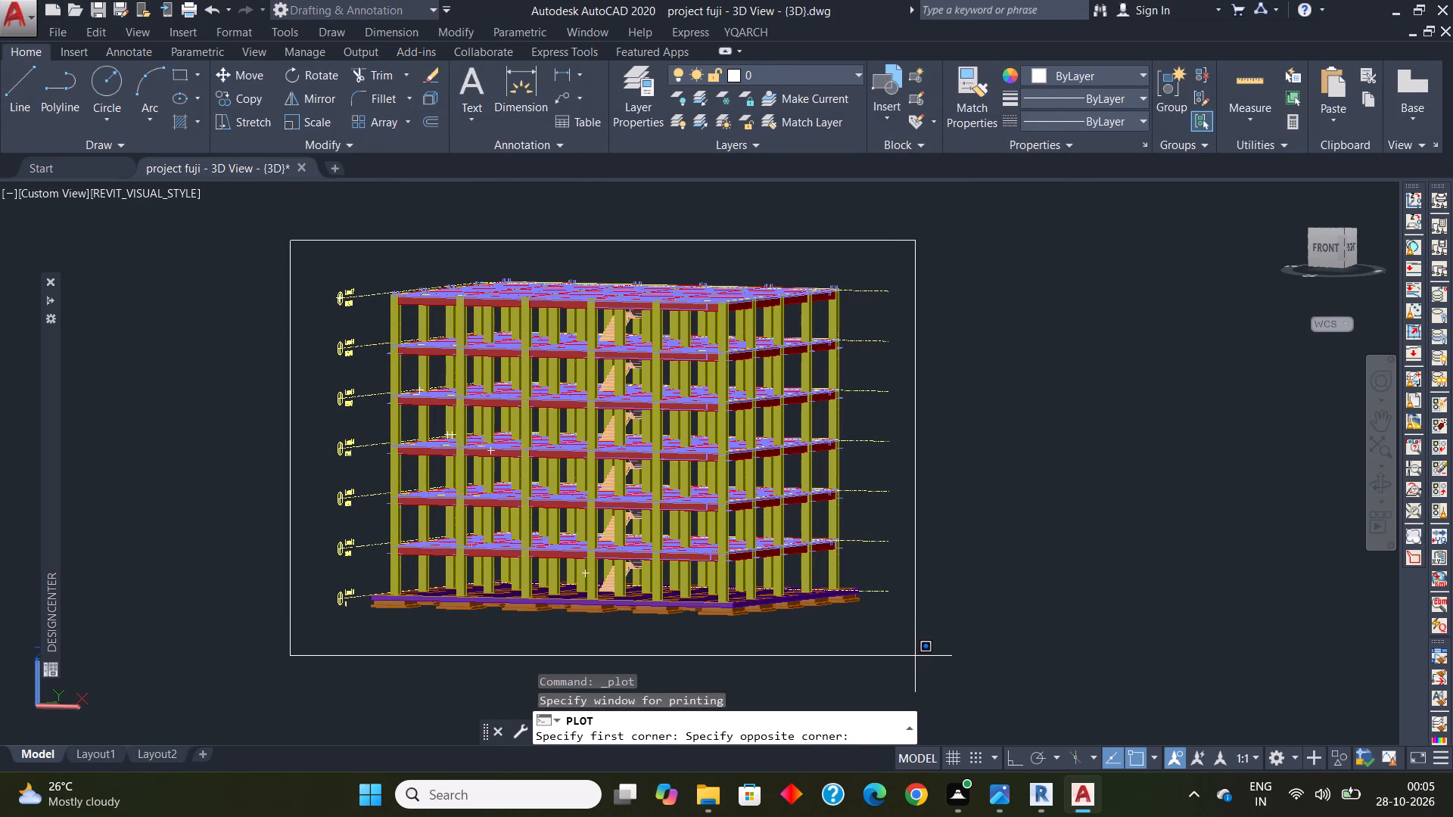
{"action": "left_click", "coordinate": [916, 657]}
{"action": "left_click", "coordinate": [561, 549]}
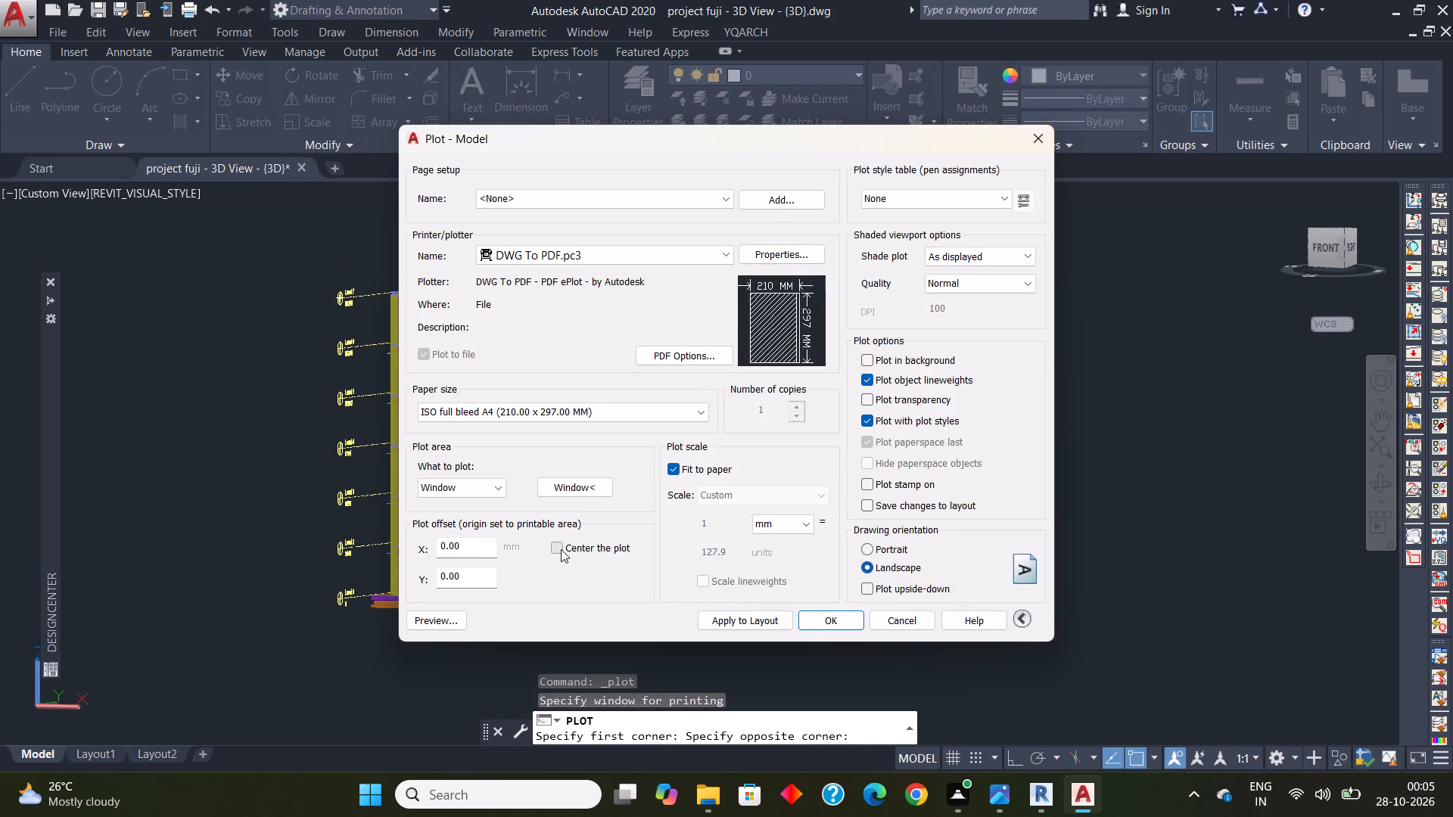
{"action": "left_click", "coordinate": [747, 620]}
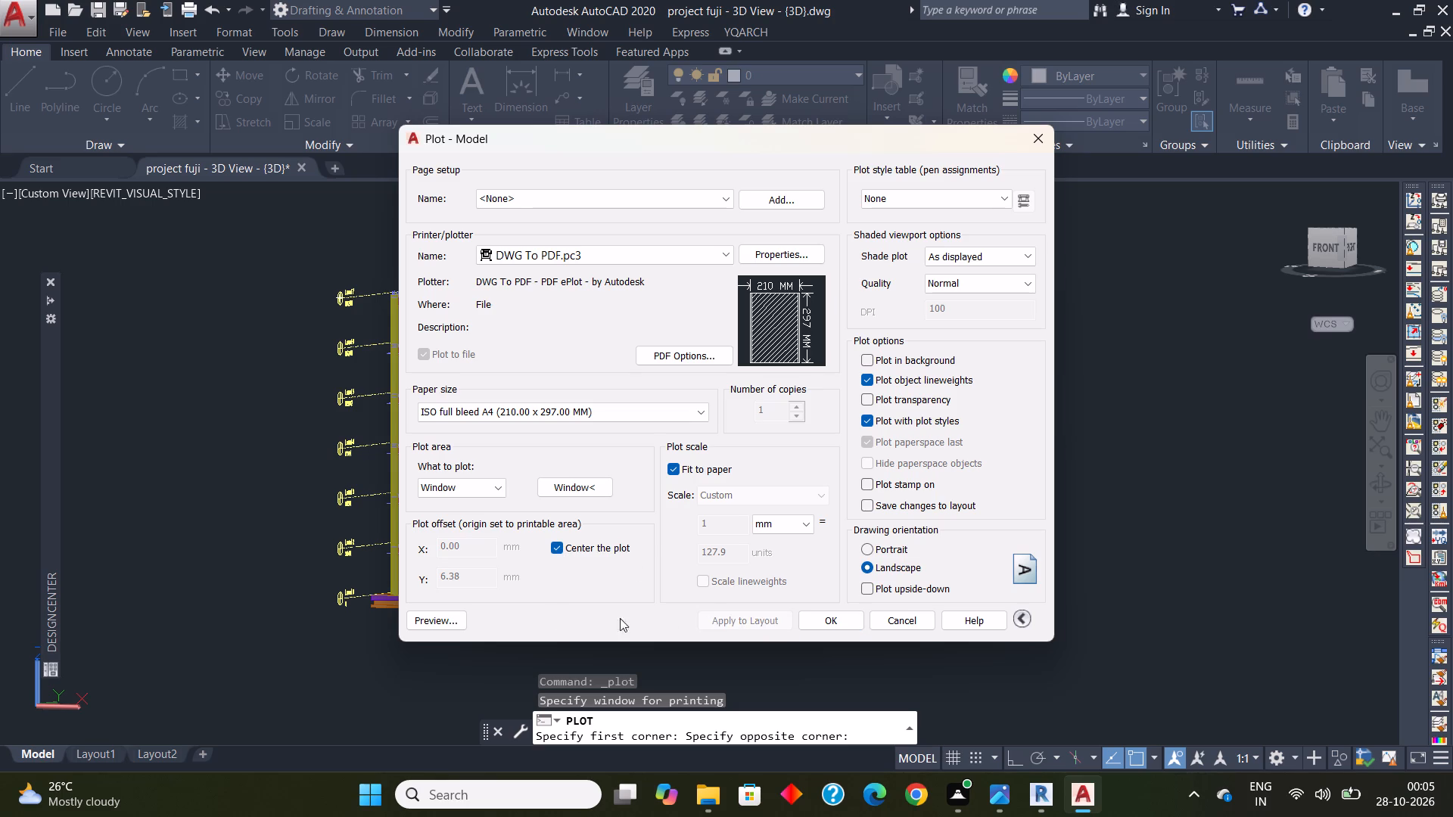
Preview the plot and inspect how the building sits on the sheet.
{"action": "left_click", "coordinate": [440, 624]}
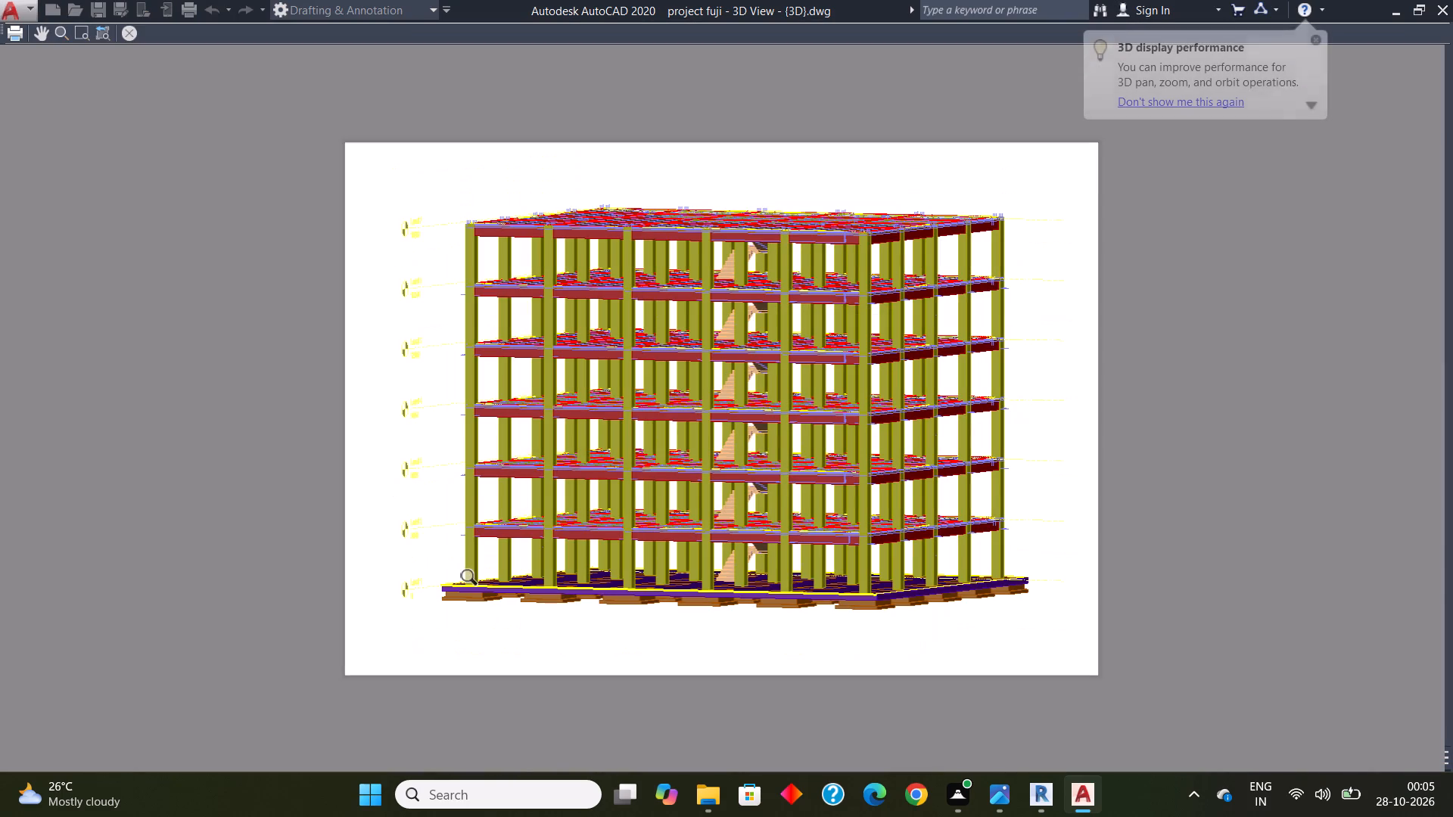
{"action": "scroll", "coordinate": [779, 362], "scroll_direction": "up", "scroll_amount": 3}
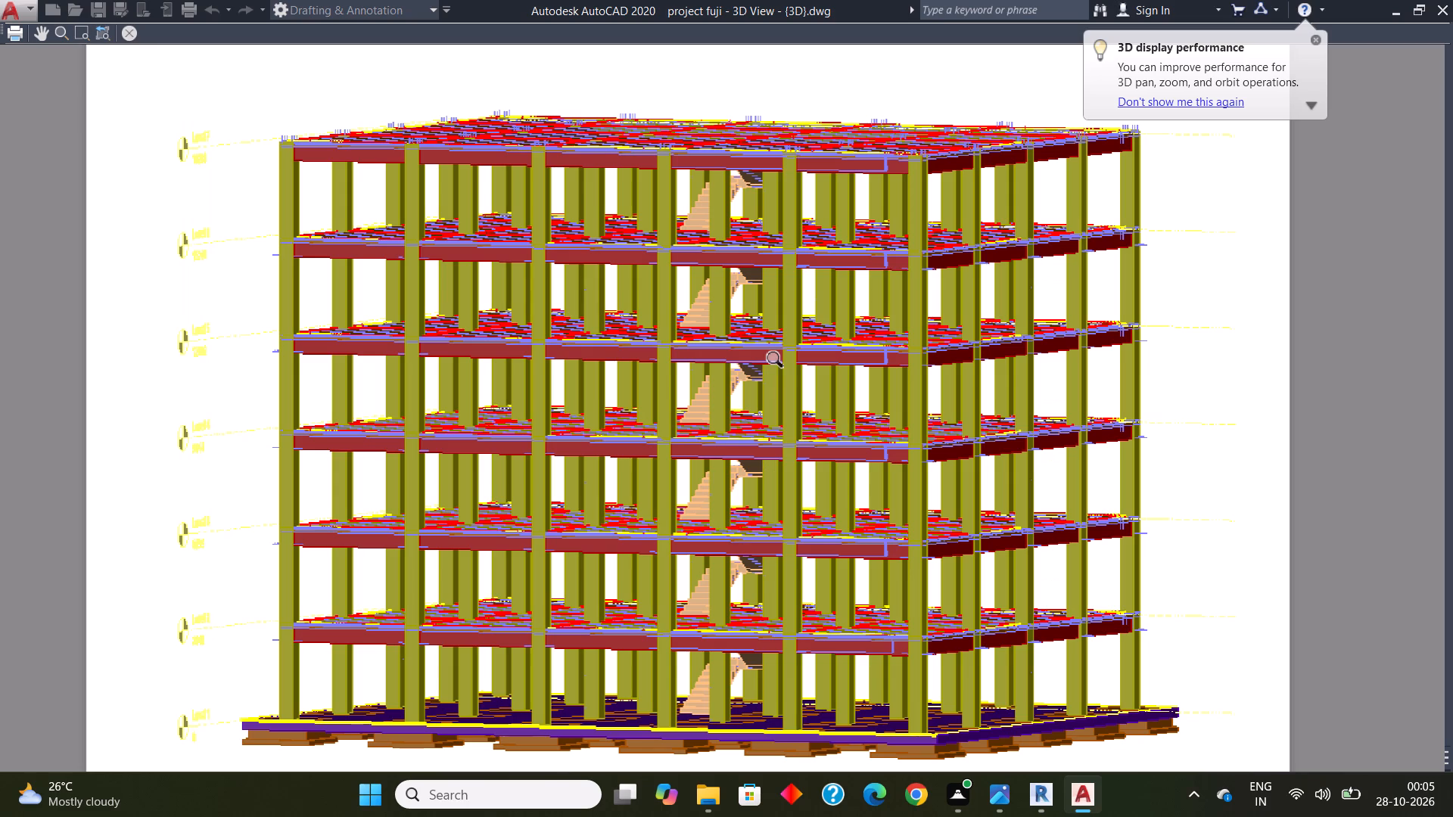
{"action": "scroll", "coordinate": [746, 371], "scroll_direction": "up", "scroll_amount": 2}
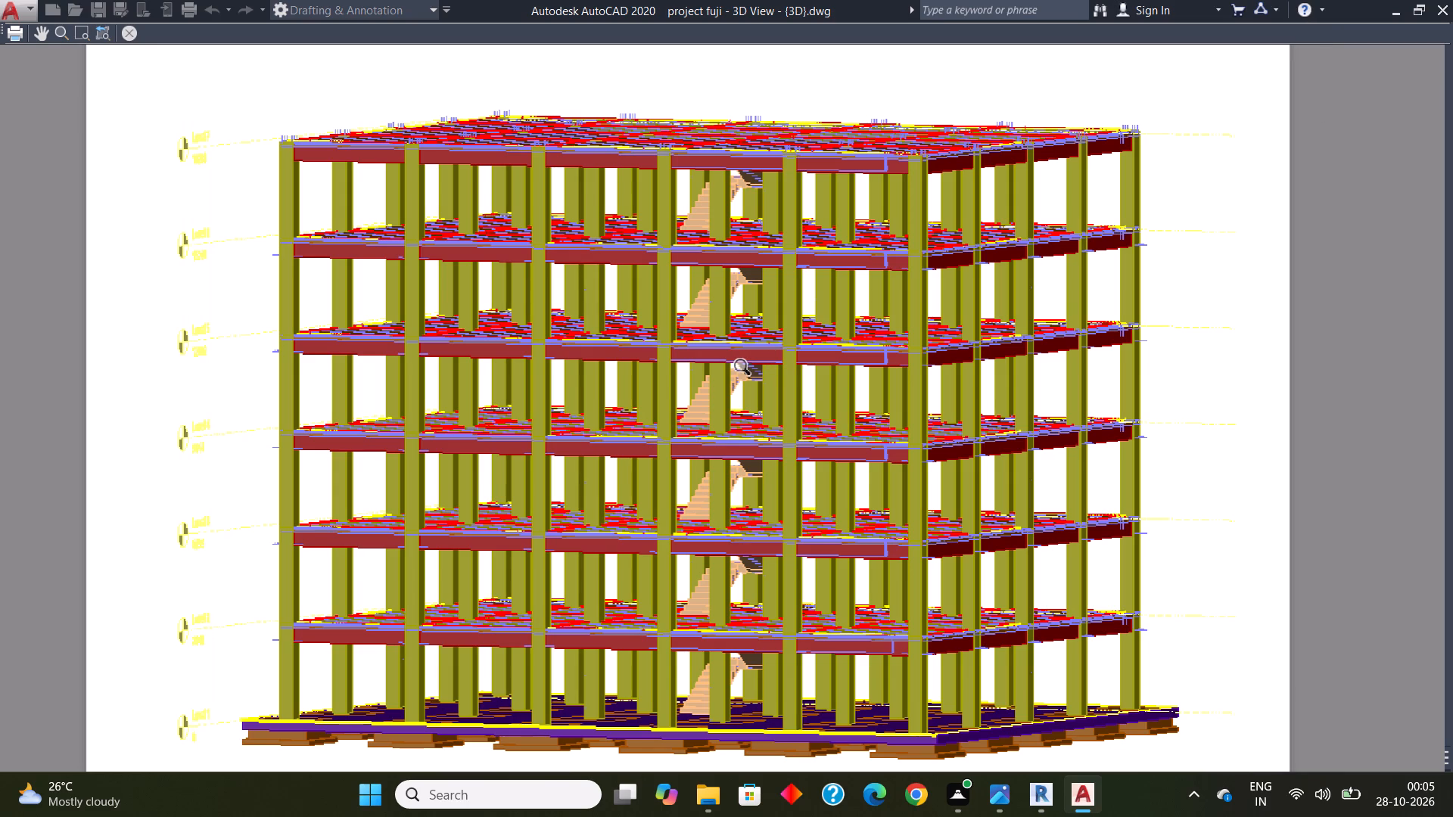
{"action": "key", "text": "Escape"}
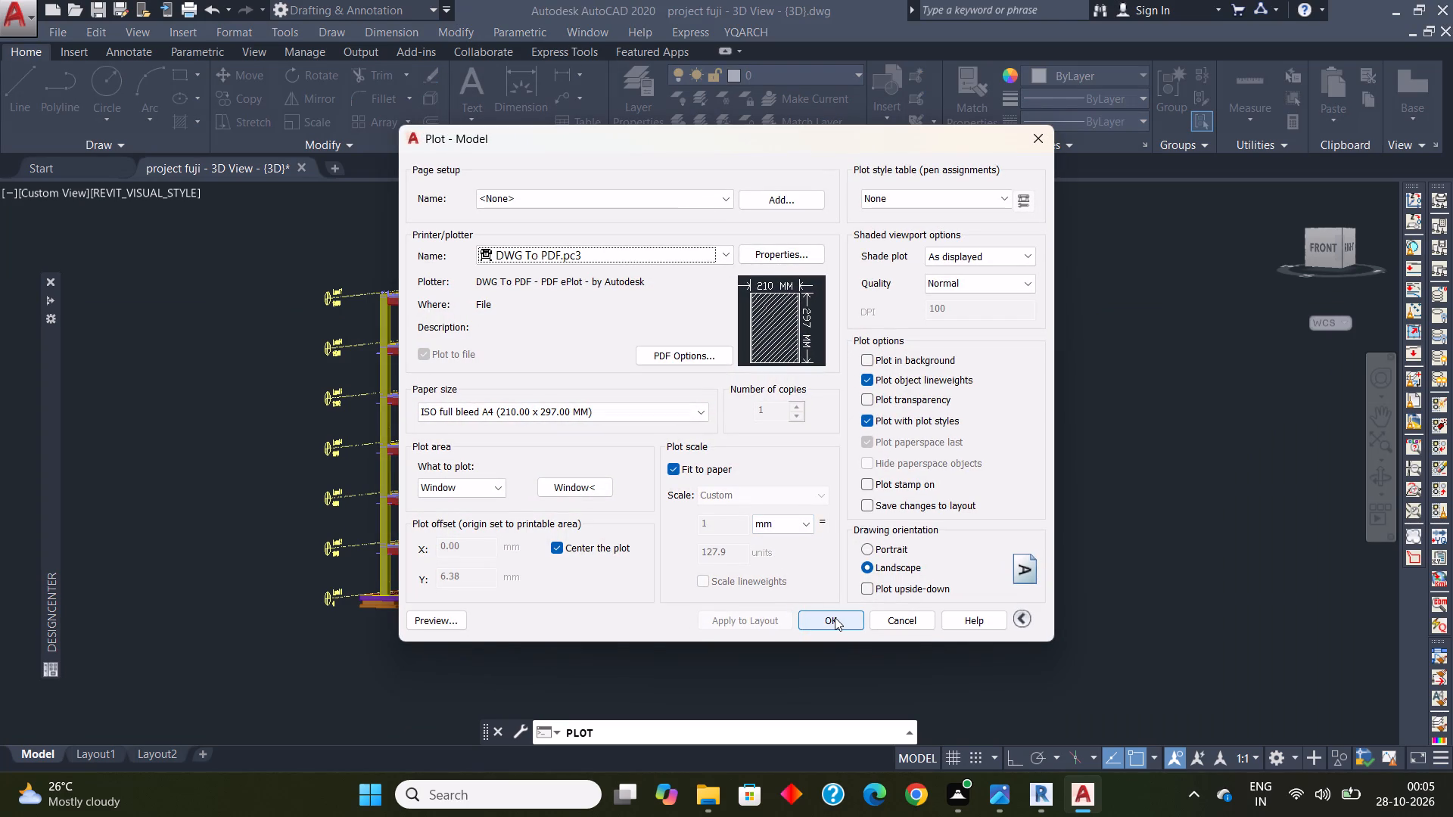
Plot to "project fuji - 3D View - {3D}-Model.pdf" in the Desktop's autocad folder, and close the PDF once it opens.
{"action": "left_click", "coordinate": [835, 617]}
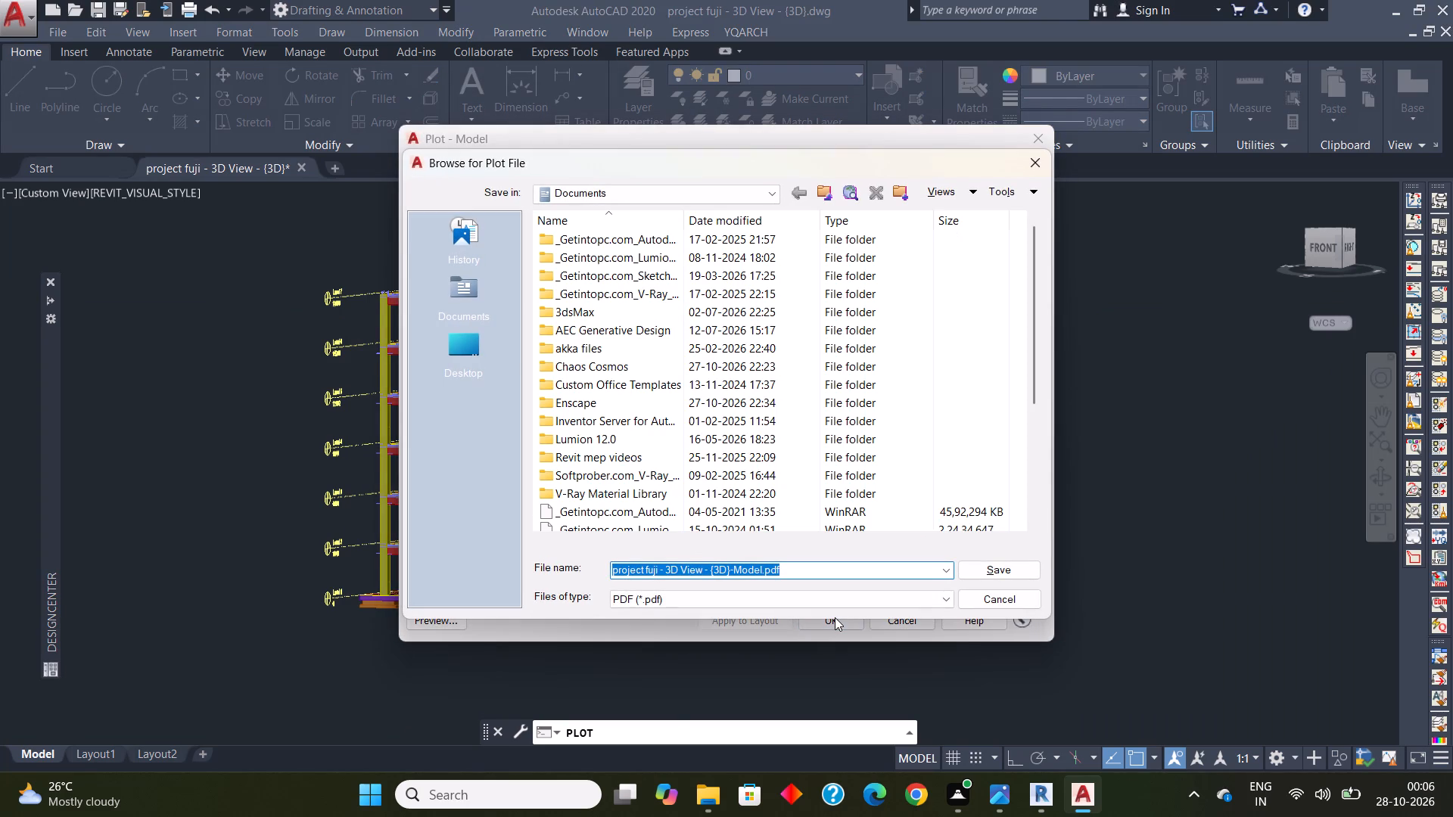
{"action": "double_click", "coordinate": [464, 332]}
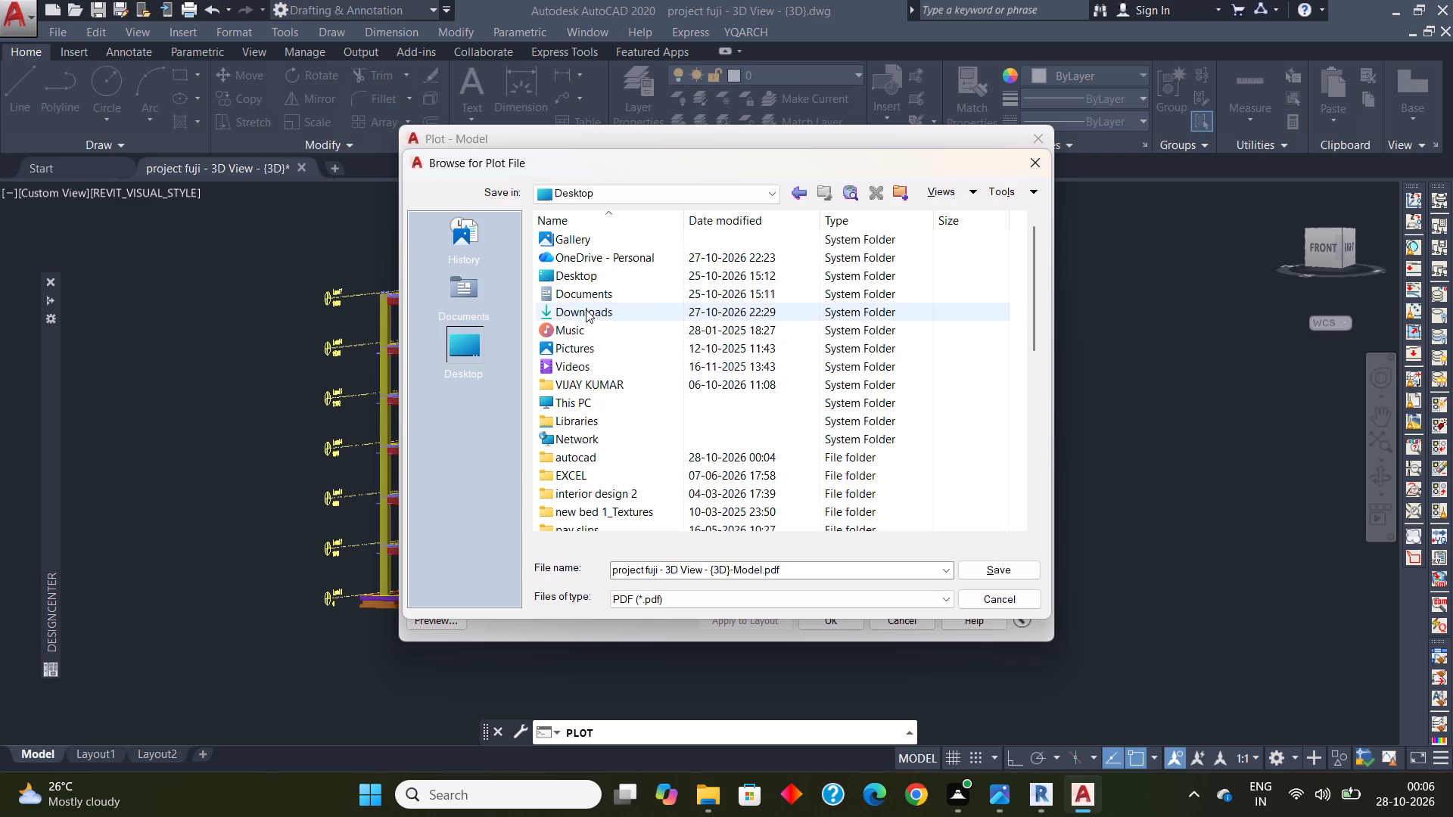
{"action": "double_click", "coordinate": [587, 278]}
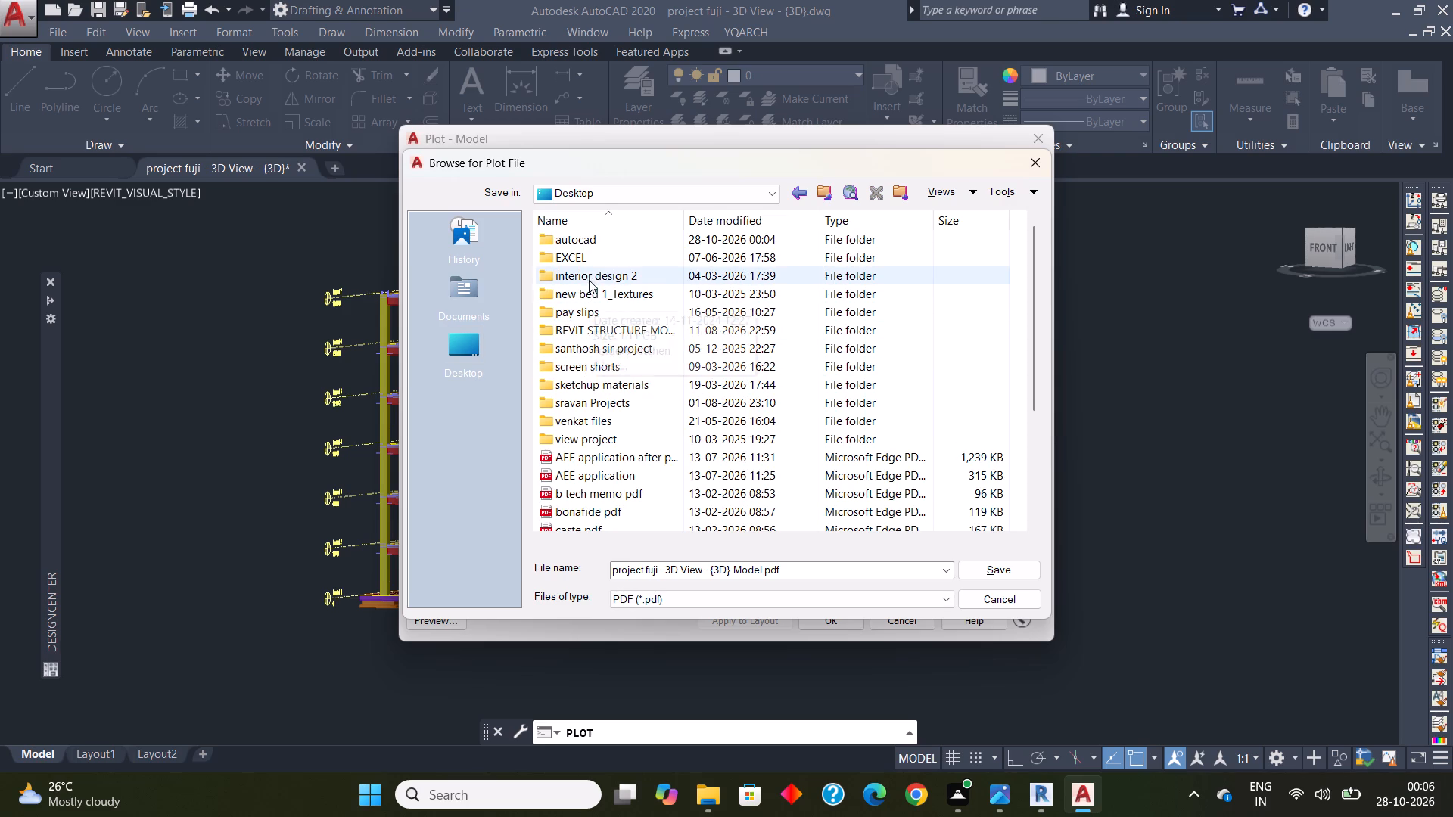
{"action": "double_click", "coordinate": [589, 242]}
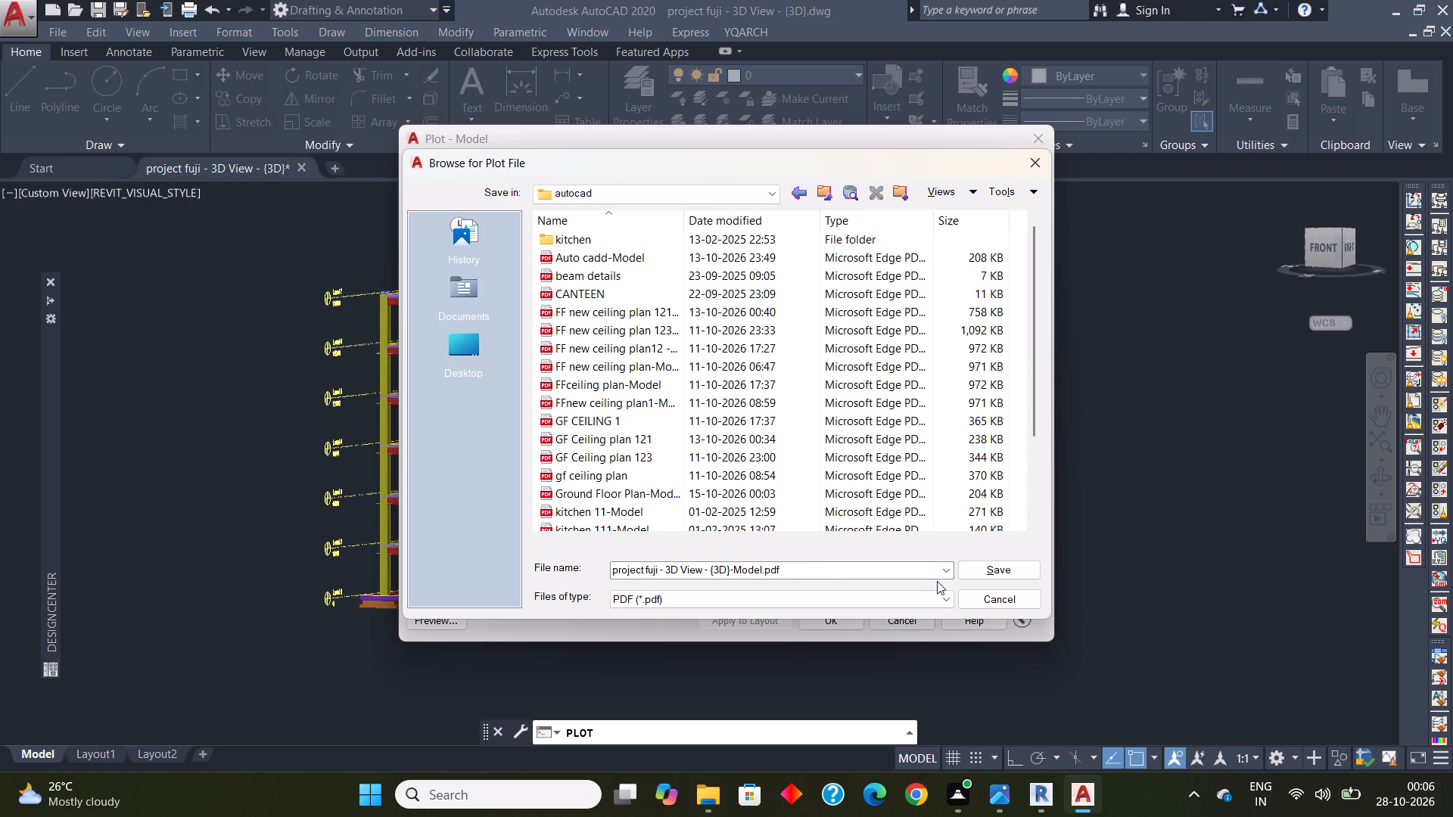
{"action": "left_click", "coordinate": [990, 570]}
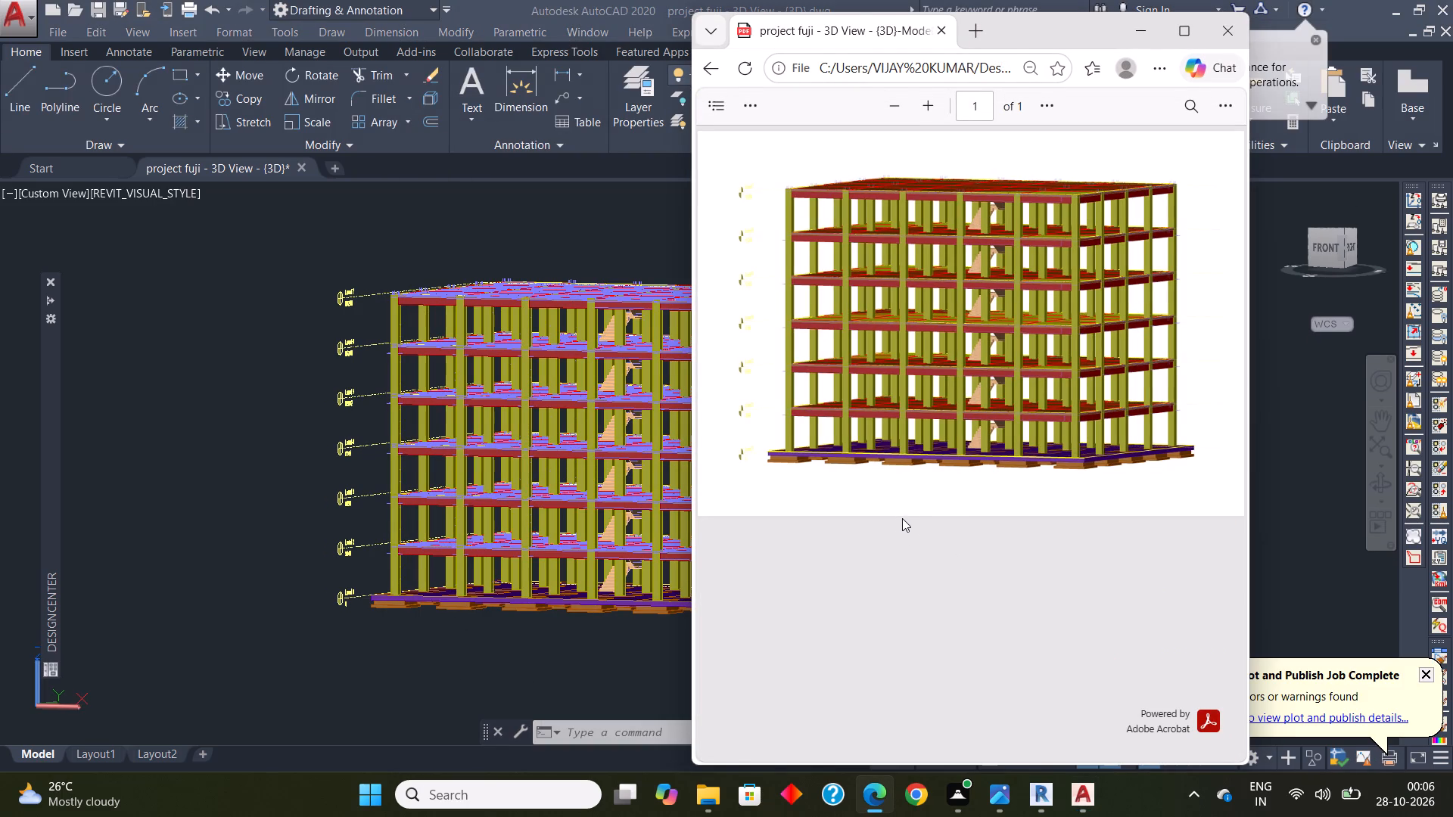
{"action": "left_click", "coordinate": [1231, 29]}
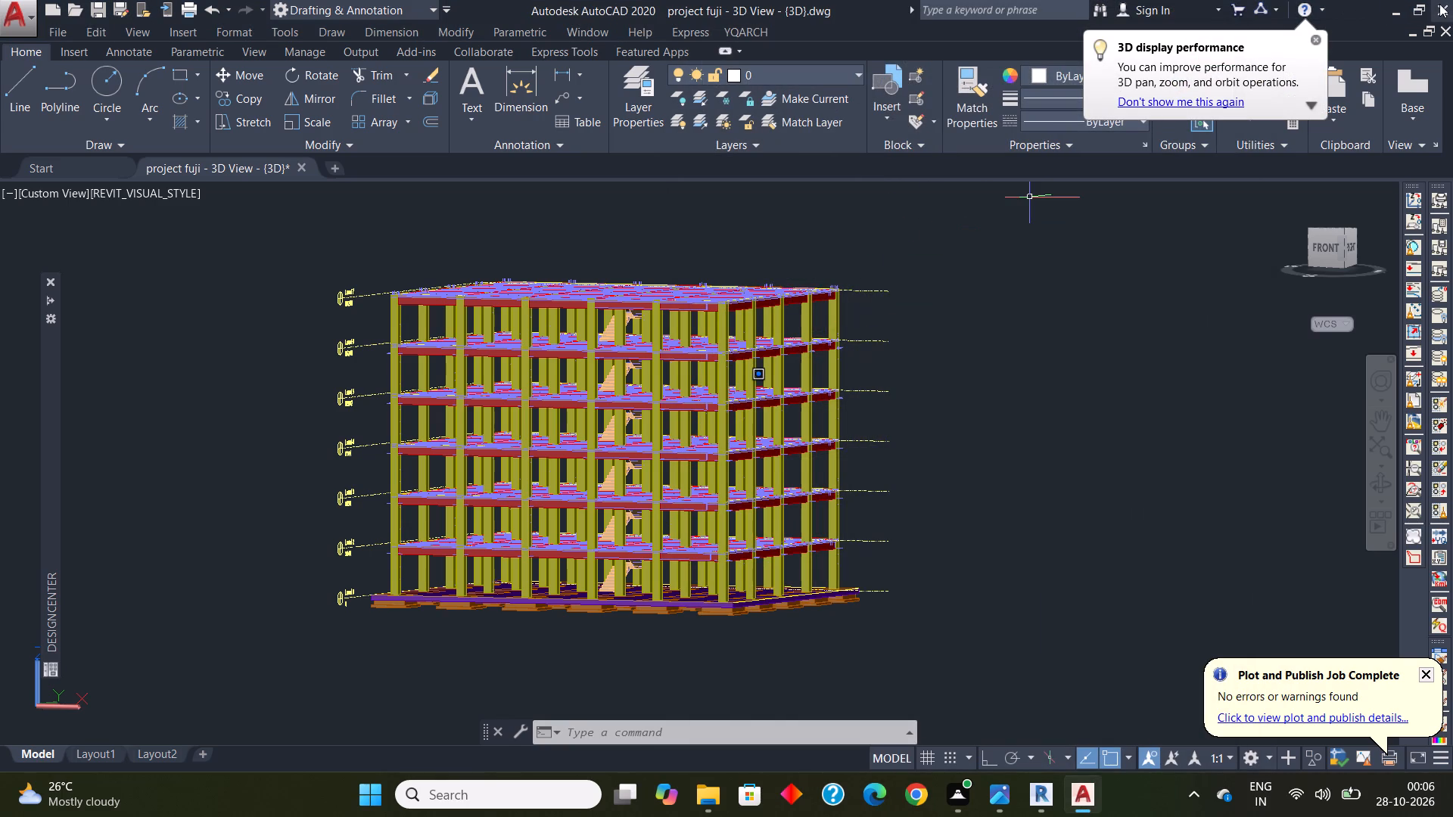
Exit AutoCAD without saving changes to the drawing.
{"action": "left_click", "coordinate": [1442, 5]}
{"action": "left_click", "coordinate": [776, 441]}
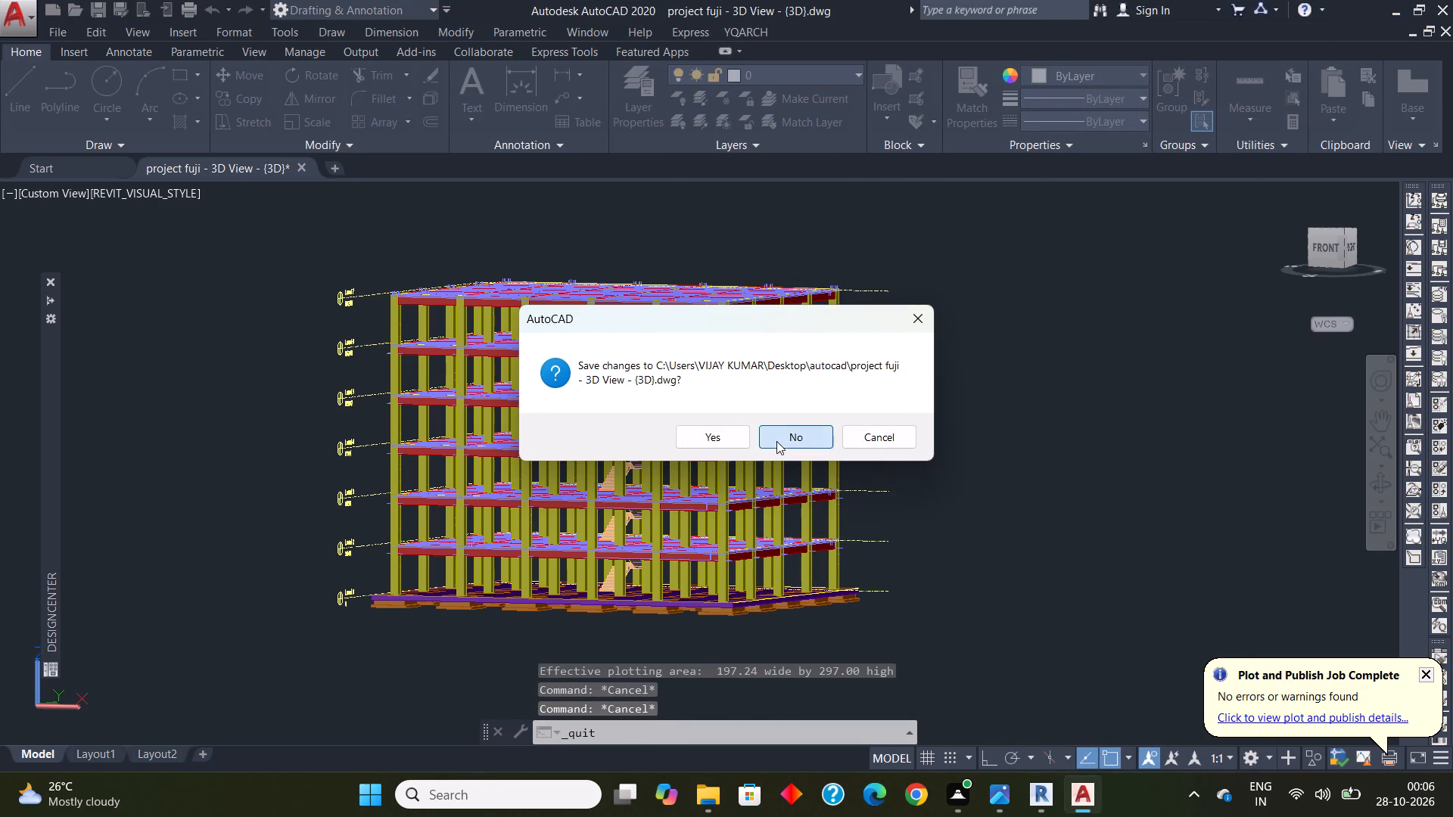
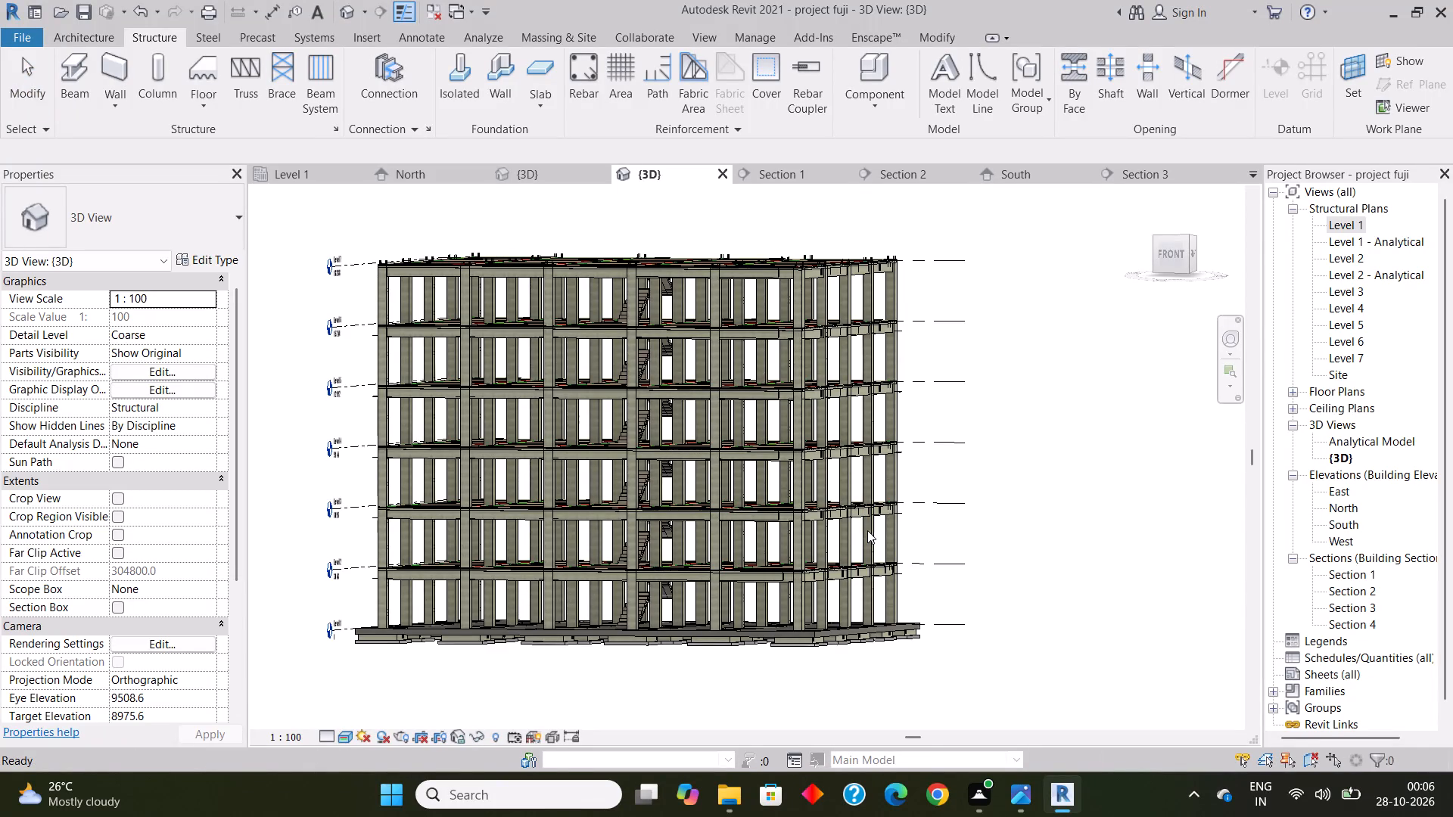
Exit Revit without saving changes to the M_Footing-Rectangular.rfa family.
{"action": "left_click", "coordinate": [1448, 4]}
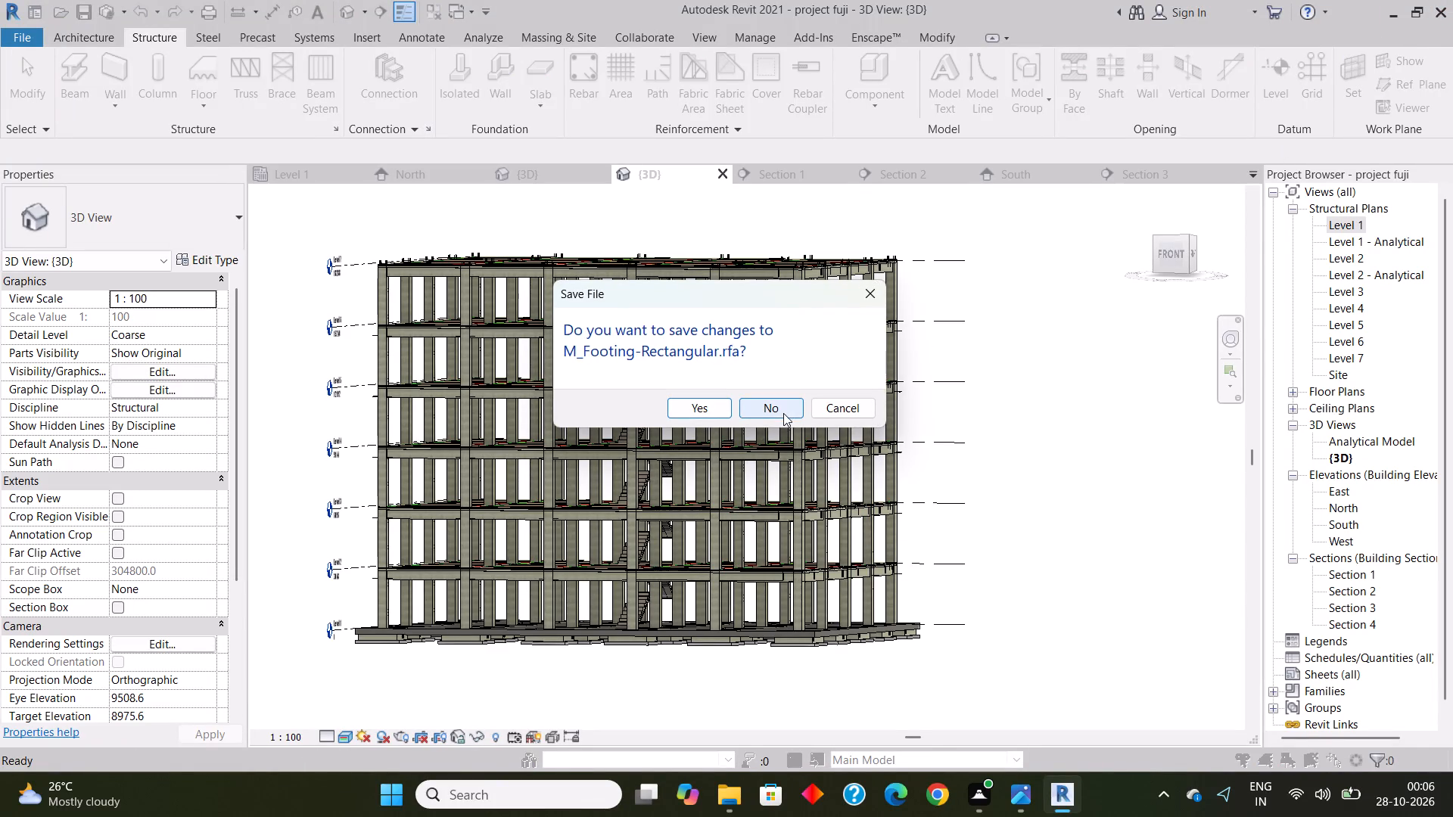
{"action": "left_click", "coordinate": [760, 403]}
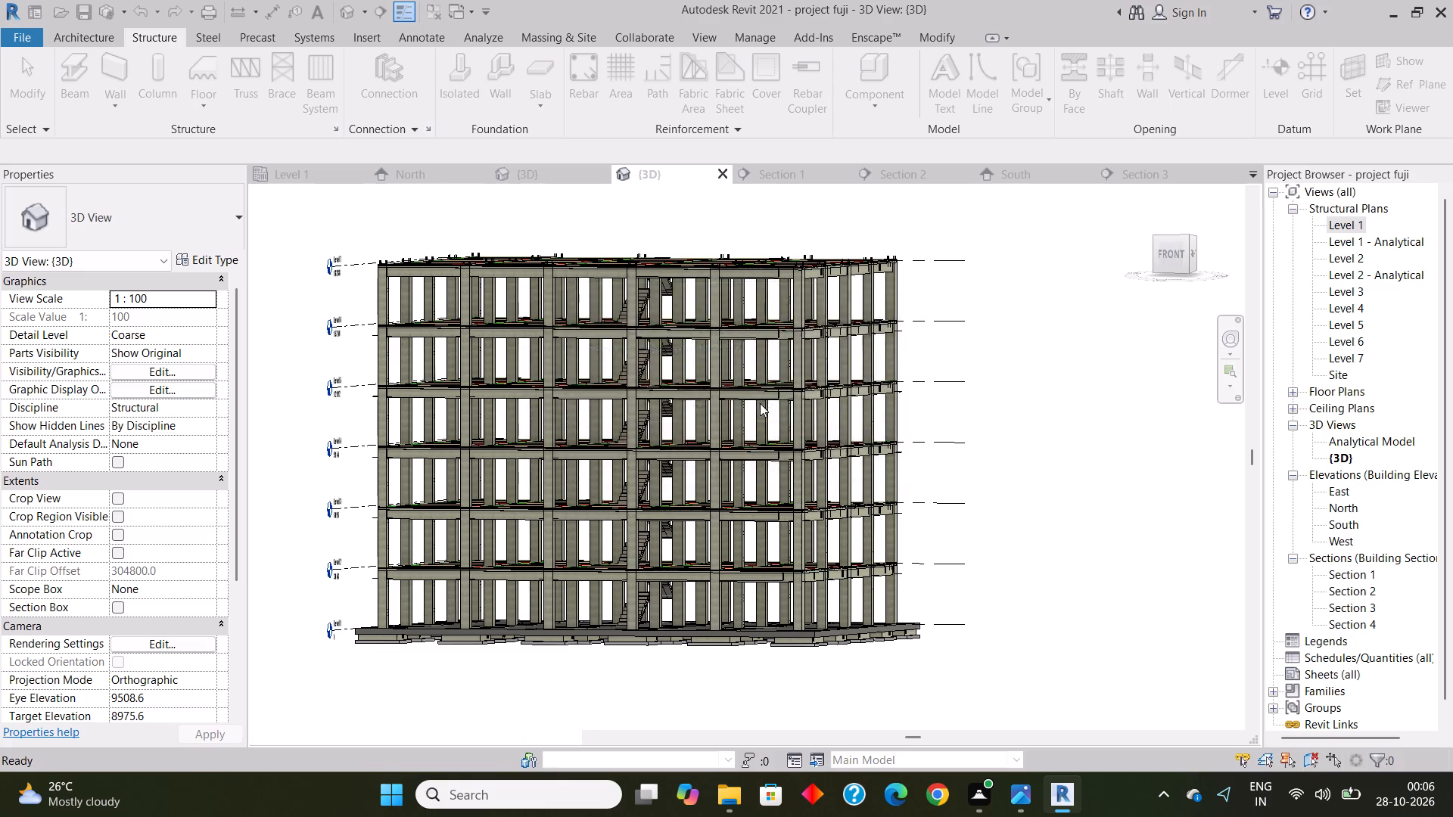